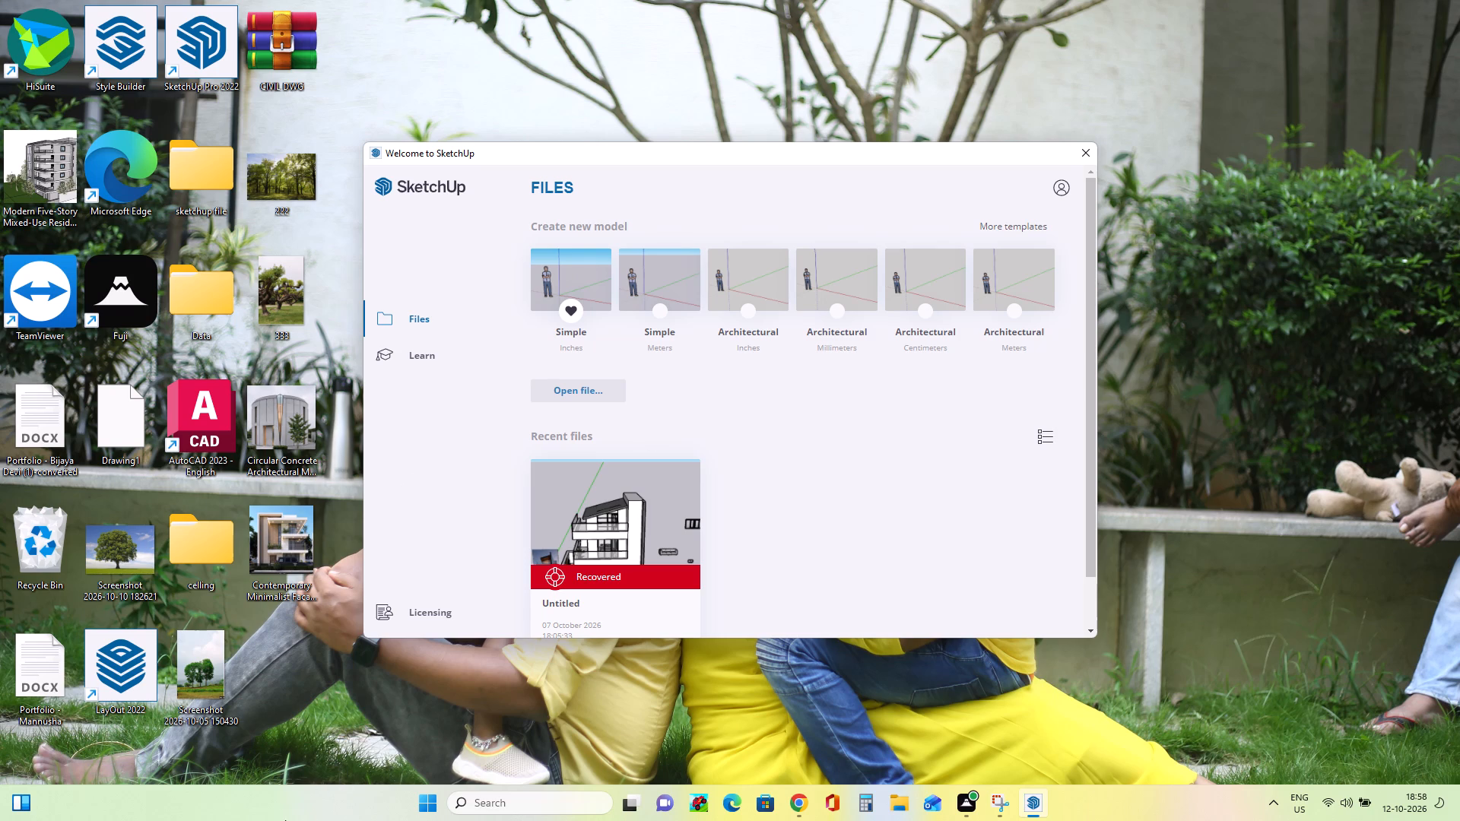
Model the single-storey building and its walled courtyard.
Create a new model from the Simple template in inches.
click(582, 287)
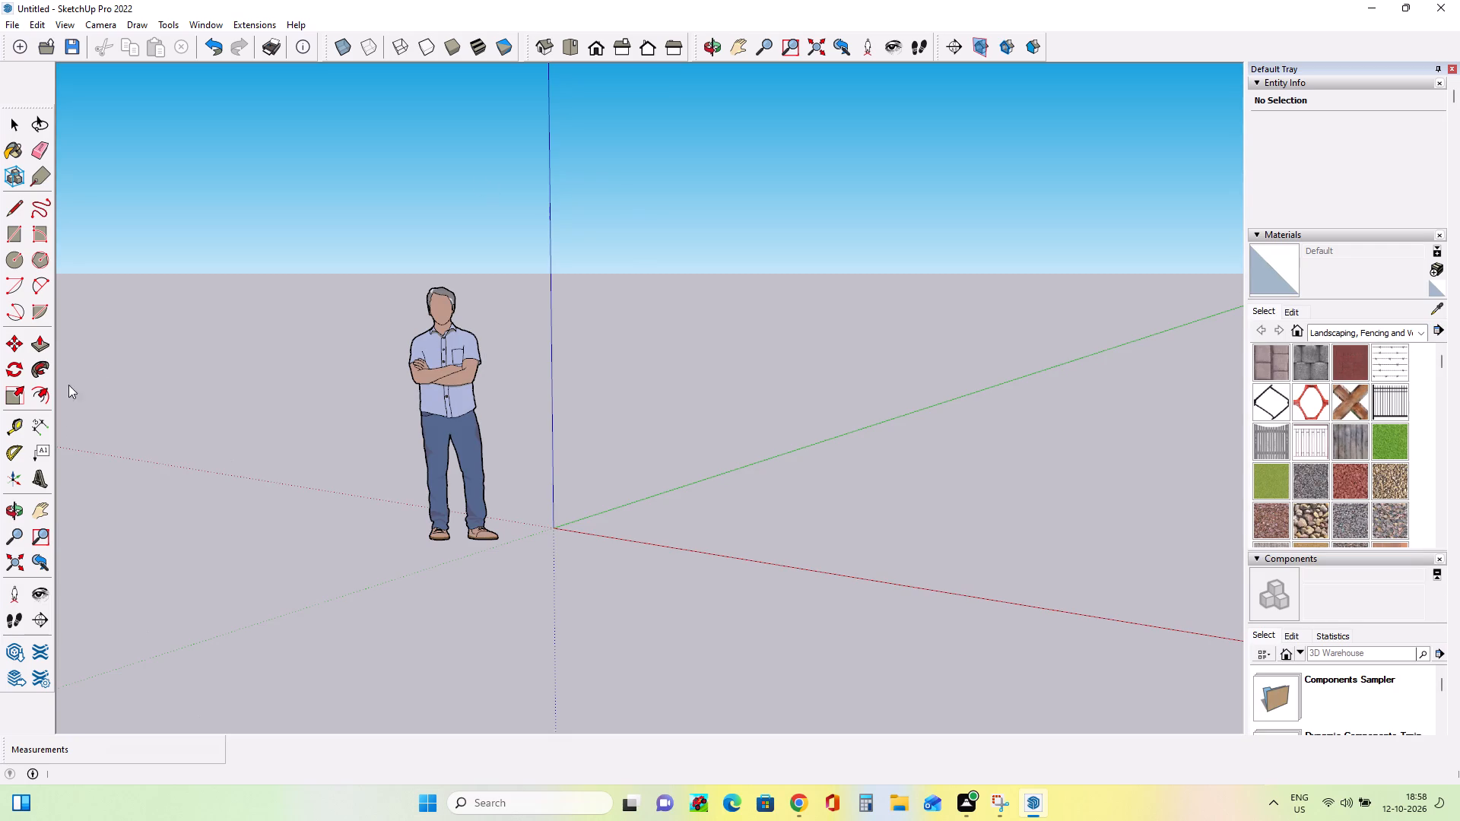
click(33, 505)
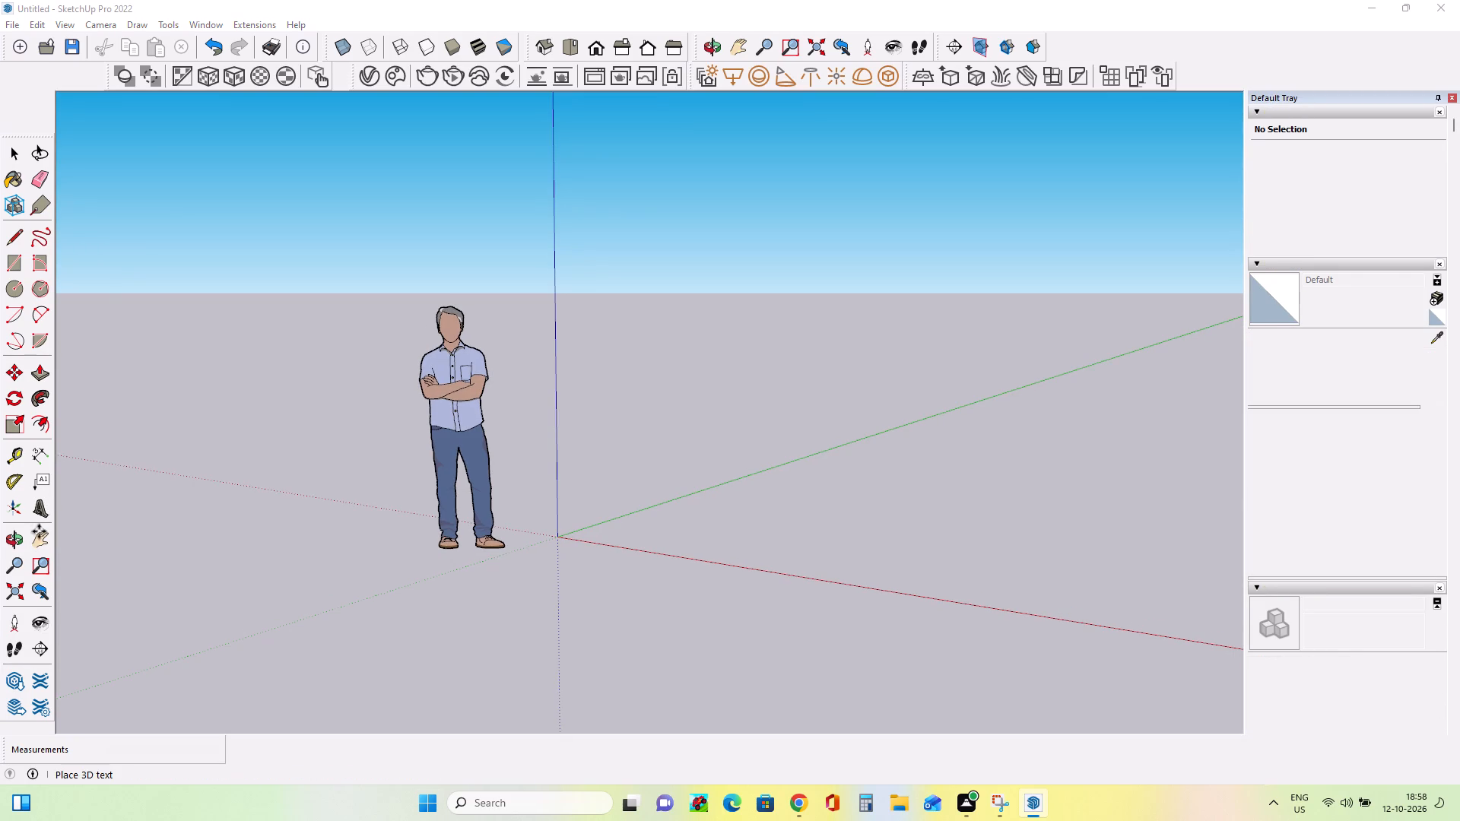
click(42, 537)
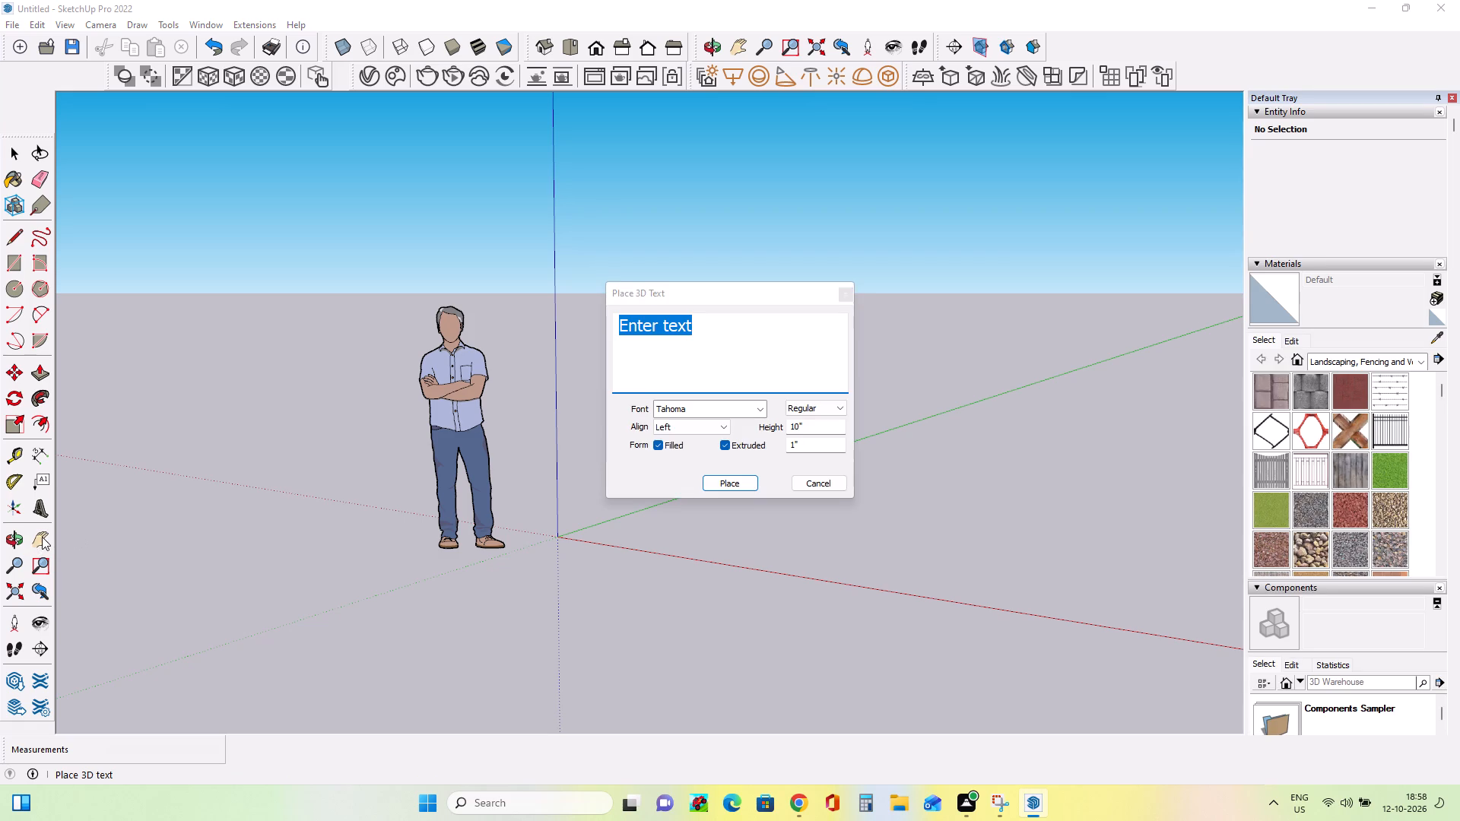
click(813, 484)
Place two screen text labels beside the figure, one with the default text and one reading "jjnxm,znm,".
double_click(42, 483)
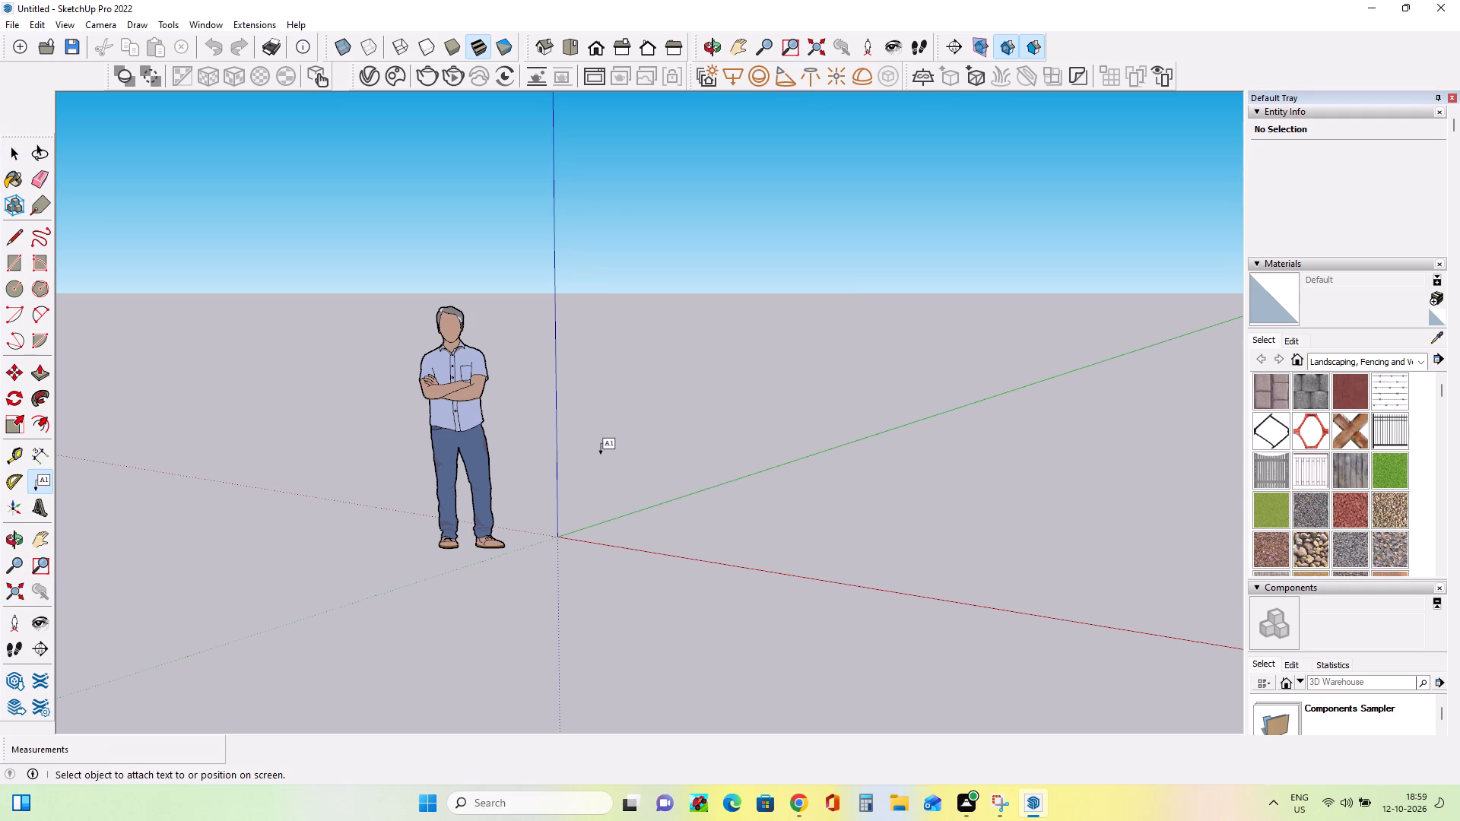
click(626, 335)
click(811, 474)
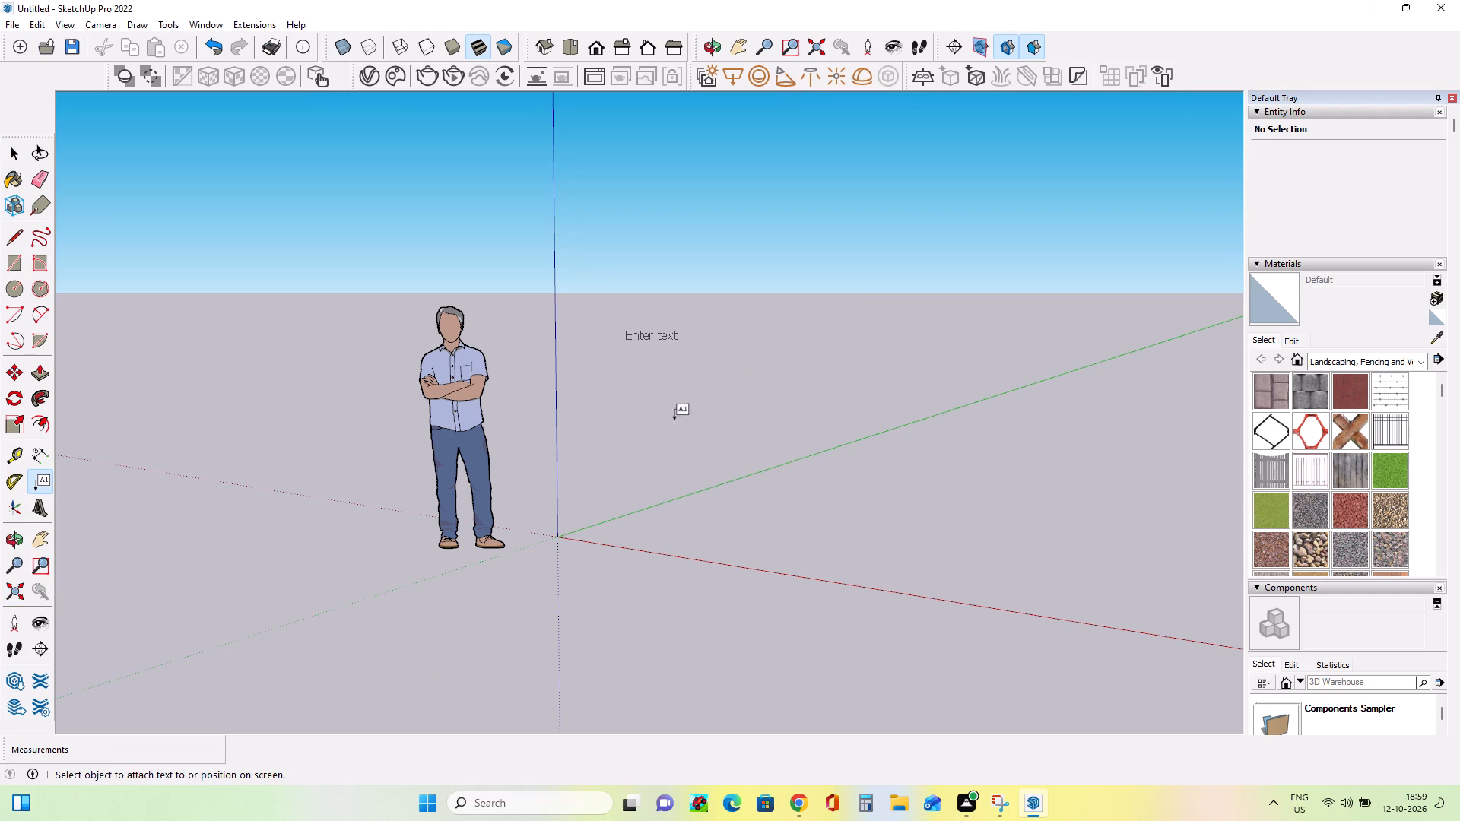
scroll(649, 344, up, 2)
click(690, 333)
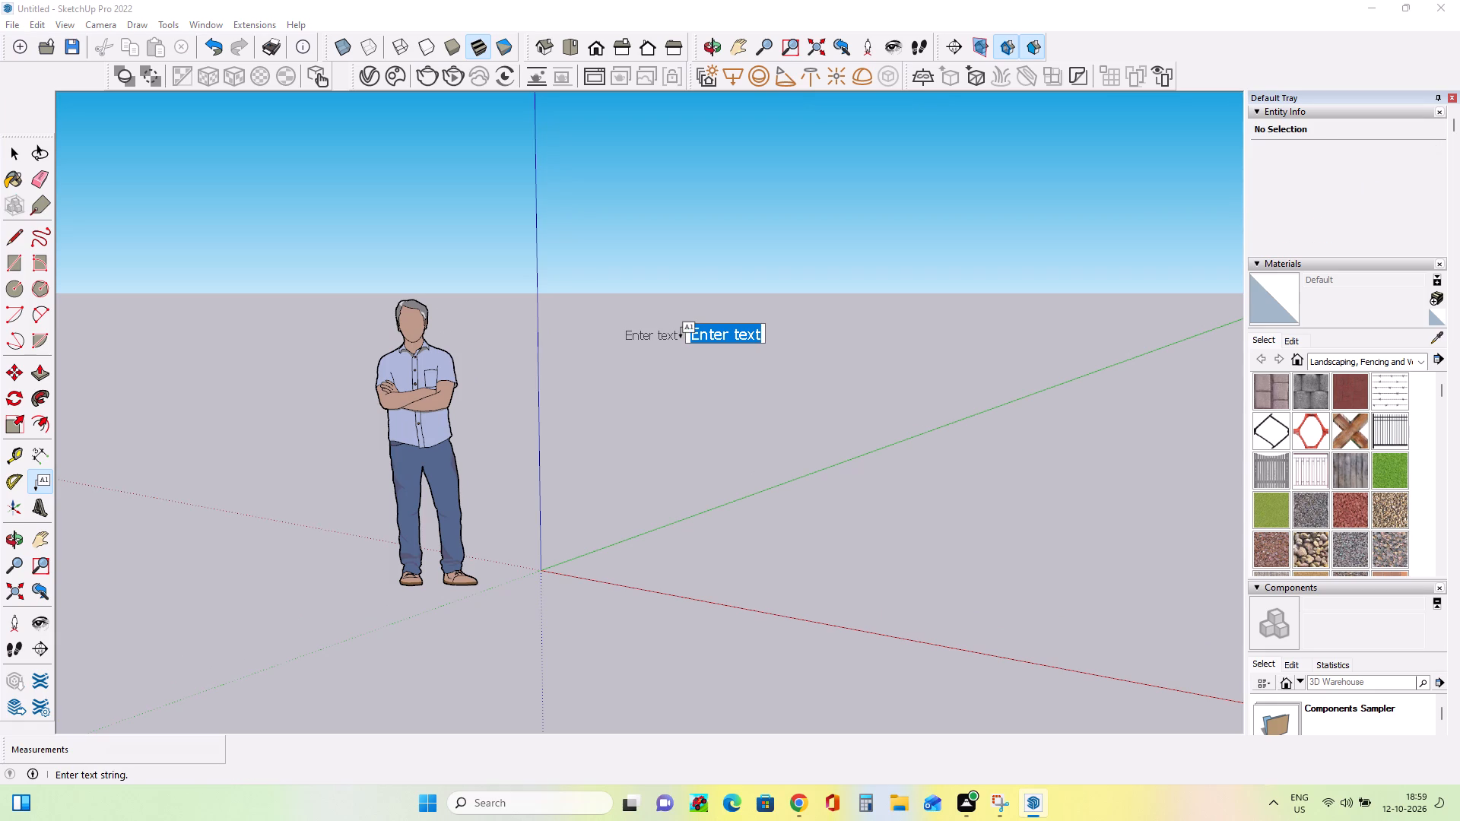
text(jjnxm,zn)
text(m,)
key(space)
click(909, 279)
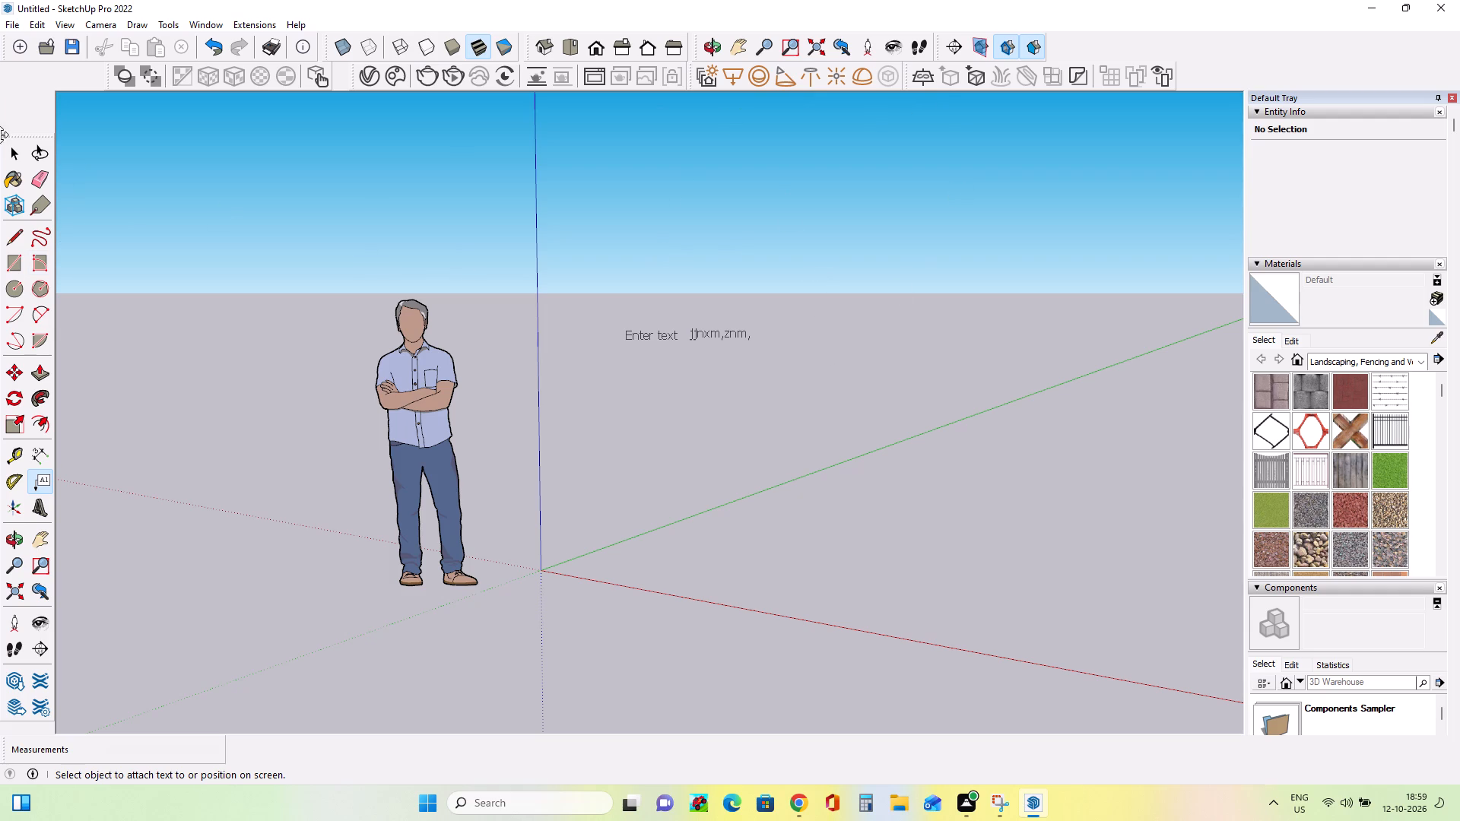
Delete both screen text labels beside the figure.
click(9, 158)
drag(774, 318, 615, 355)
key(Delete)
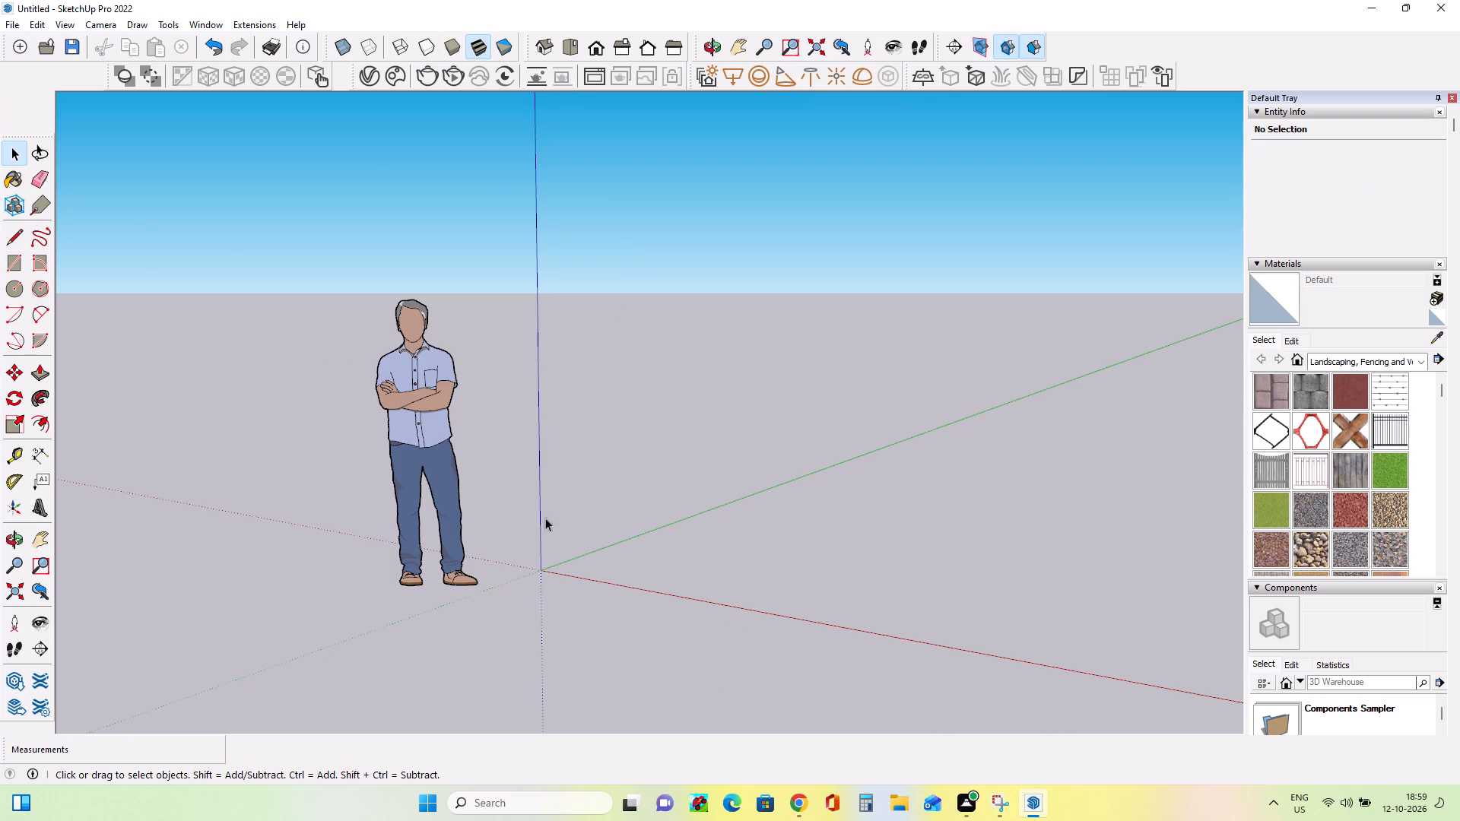
Import the Contemporary Minimalist Facade Design file from the Desktop as an image and place it upright beside the figure, on the green axis.
middle_drag(422, 537, 619, 497)
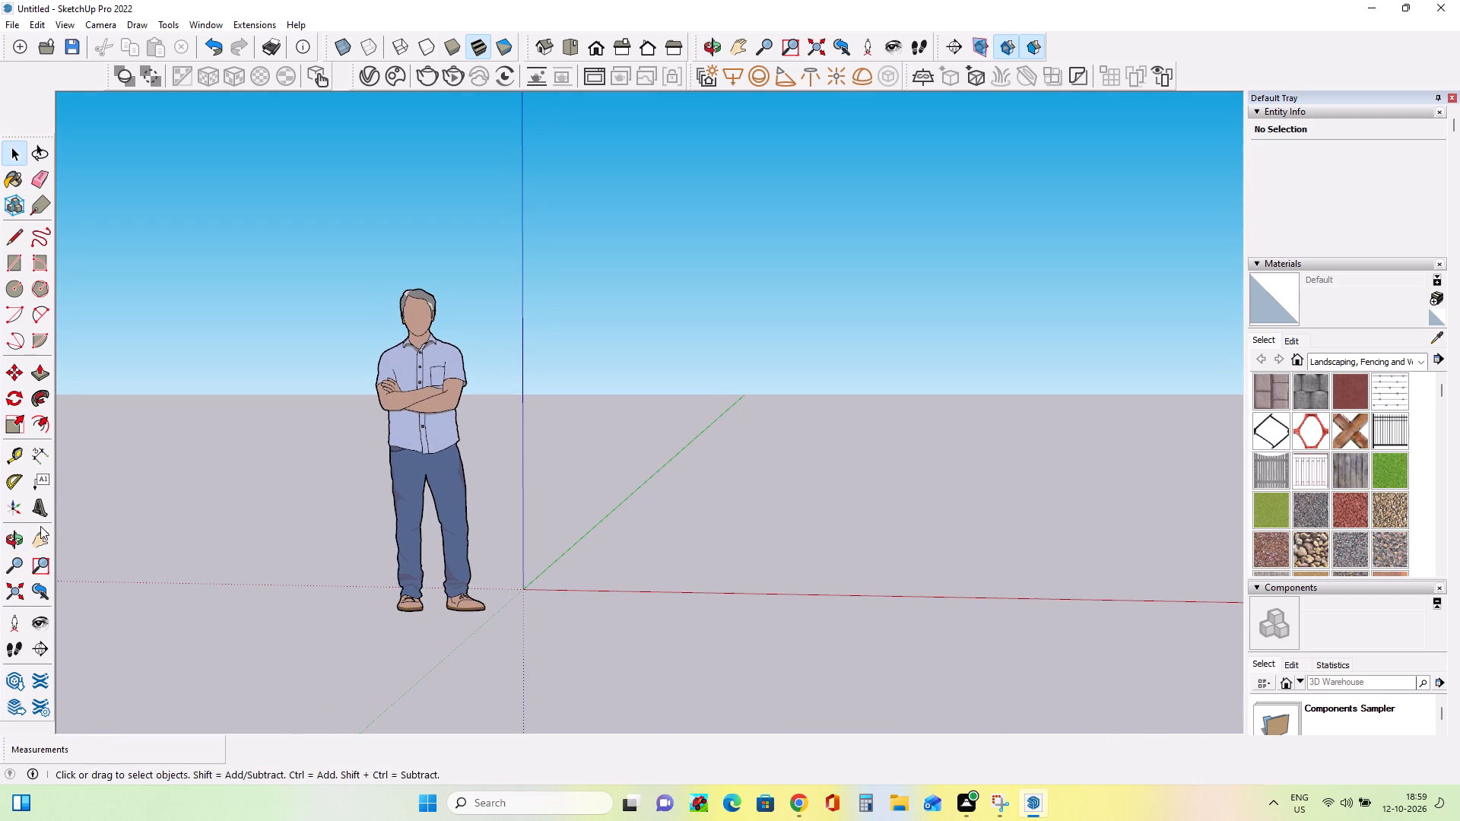
click(40, 531)
drag(646, 434, 367, 506)
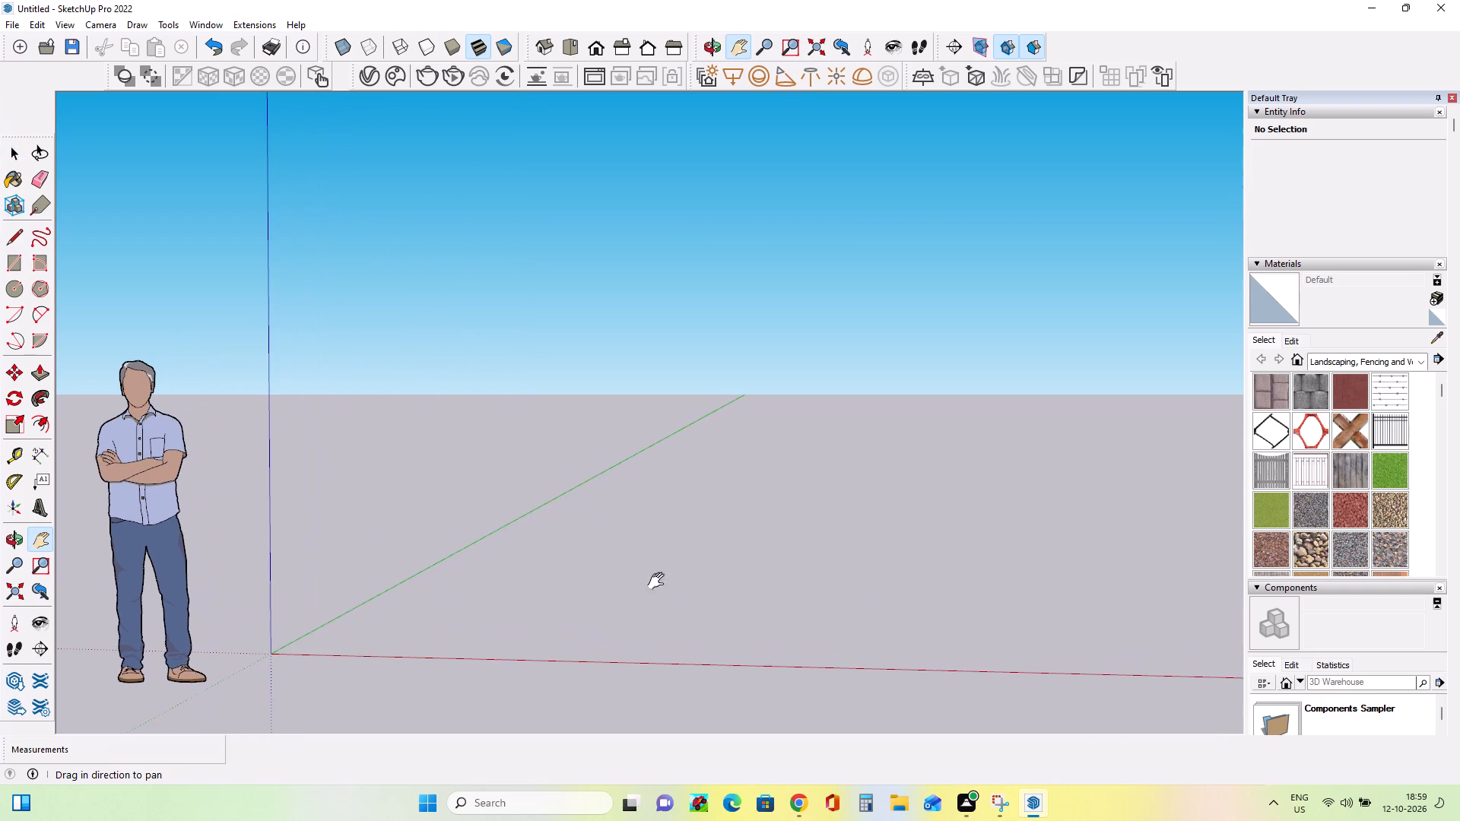
middle_drag(660, 582, 705, 600)
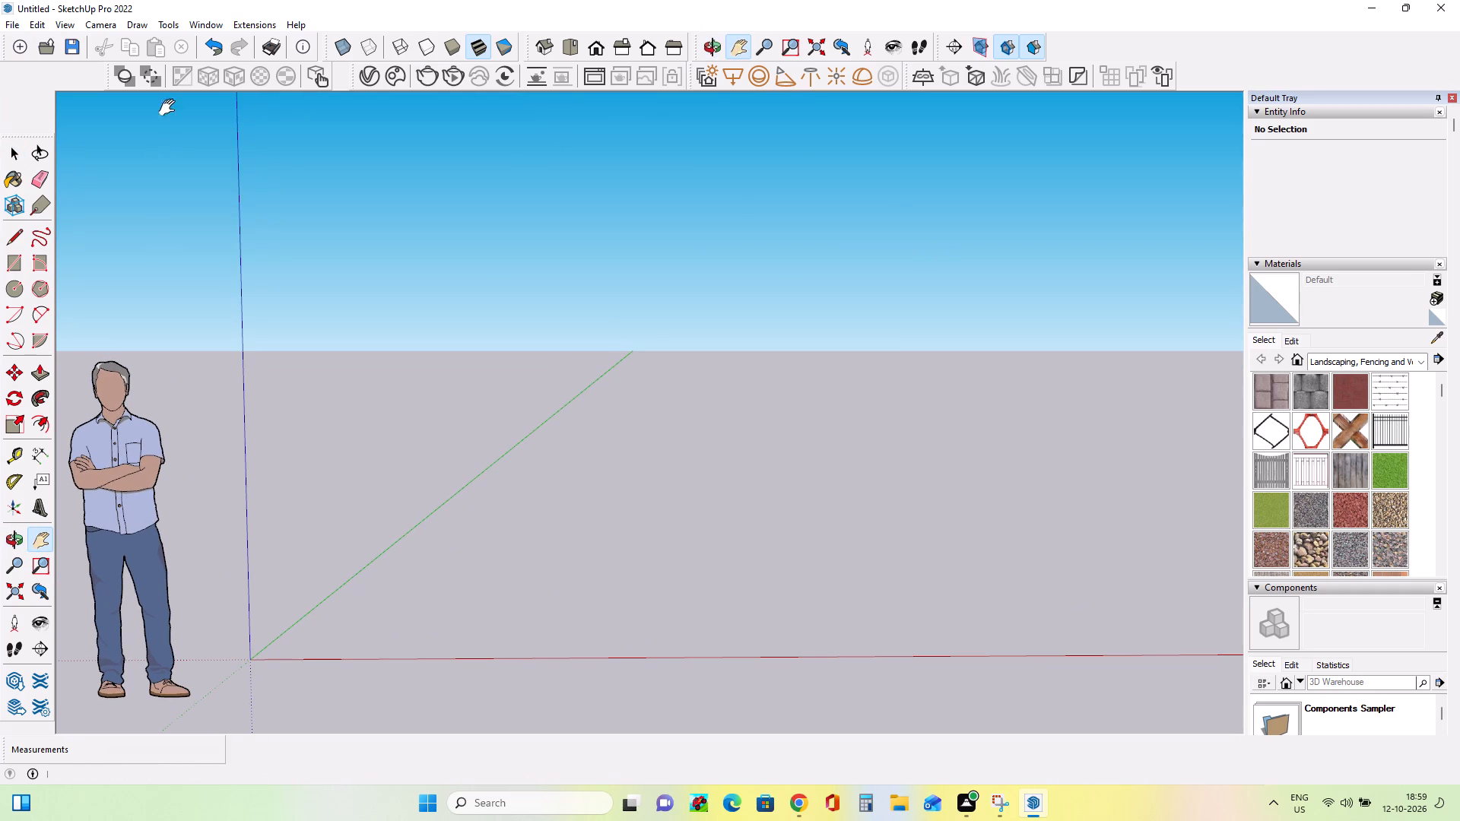
click(2, 23)
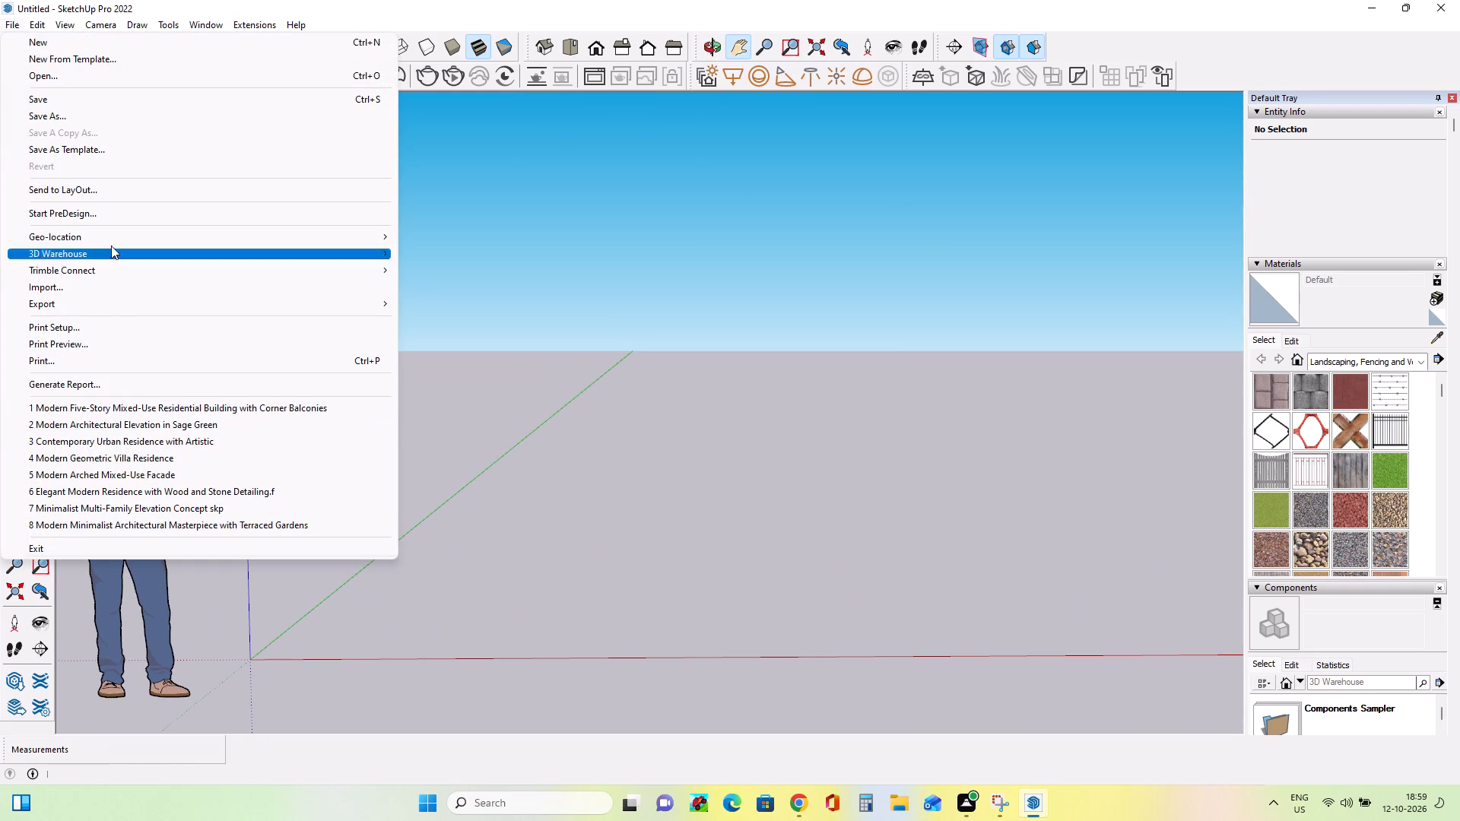
click(109, 284)
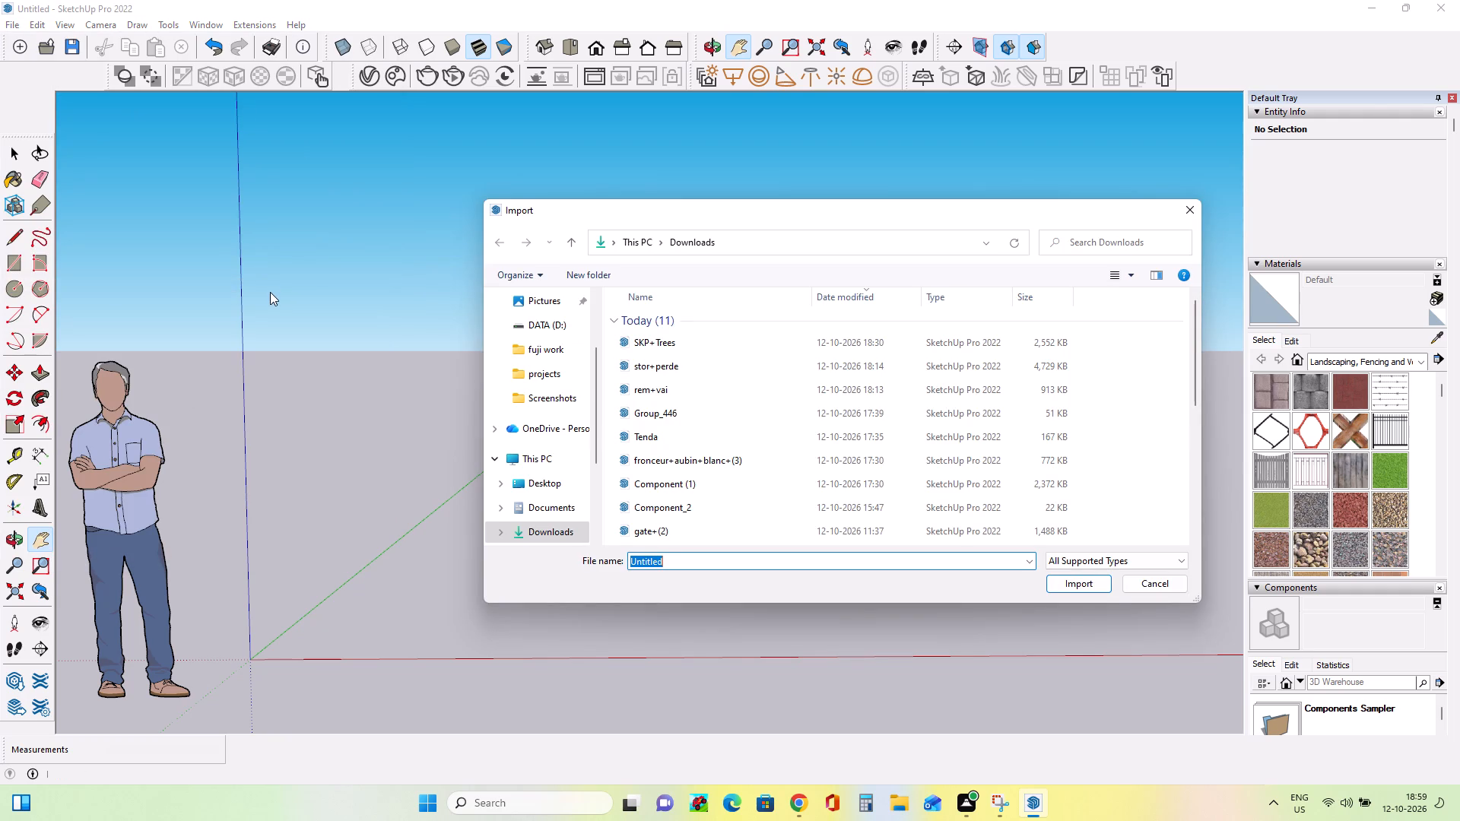
click(568, 483)
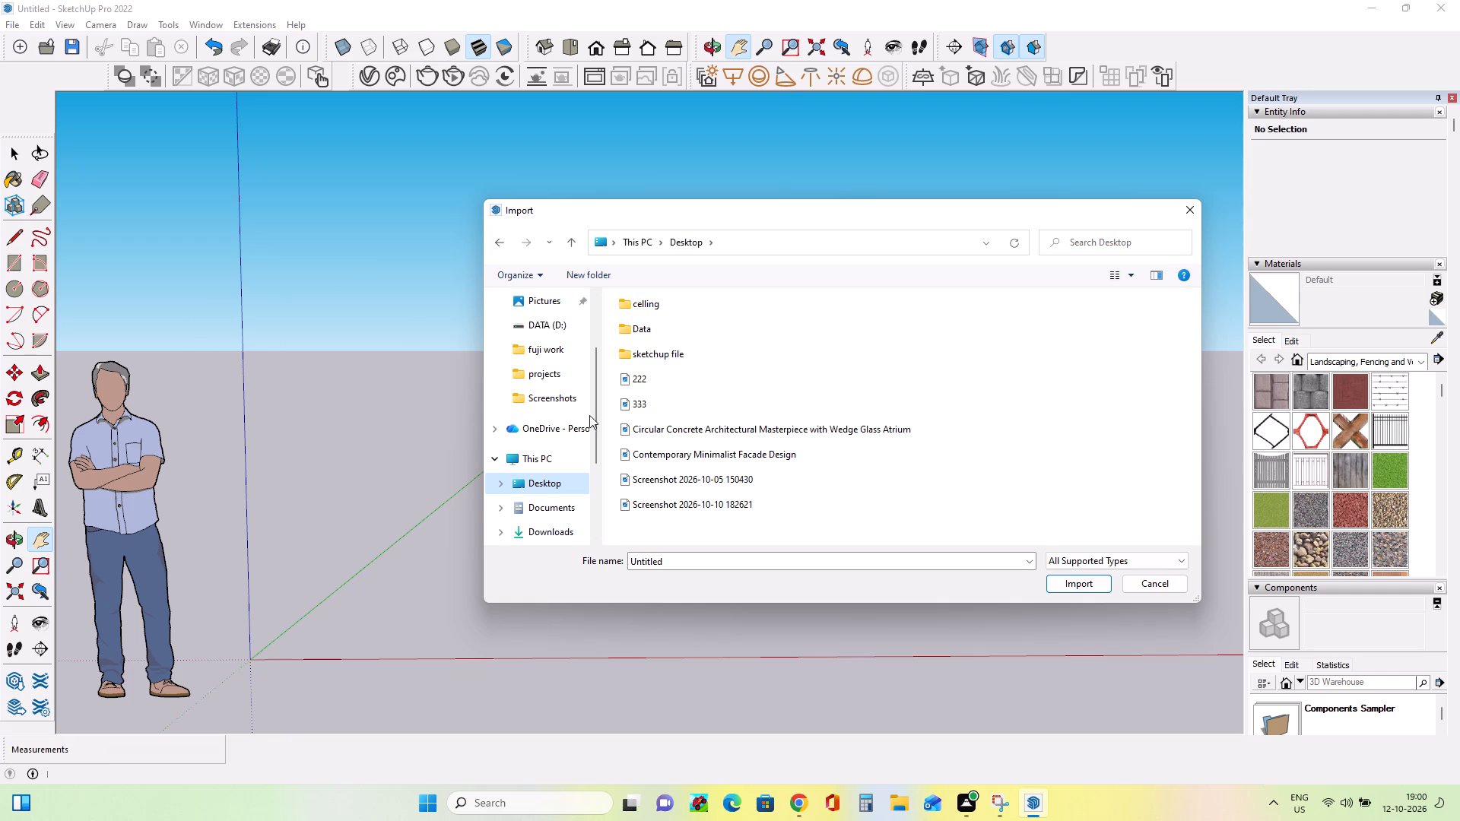
click(741, 456)
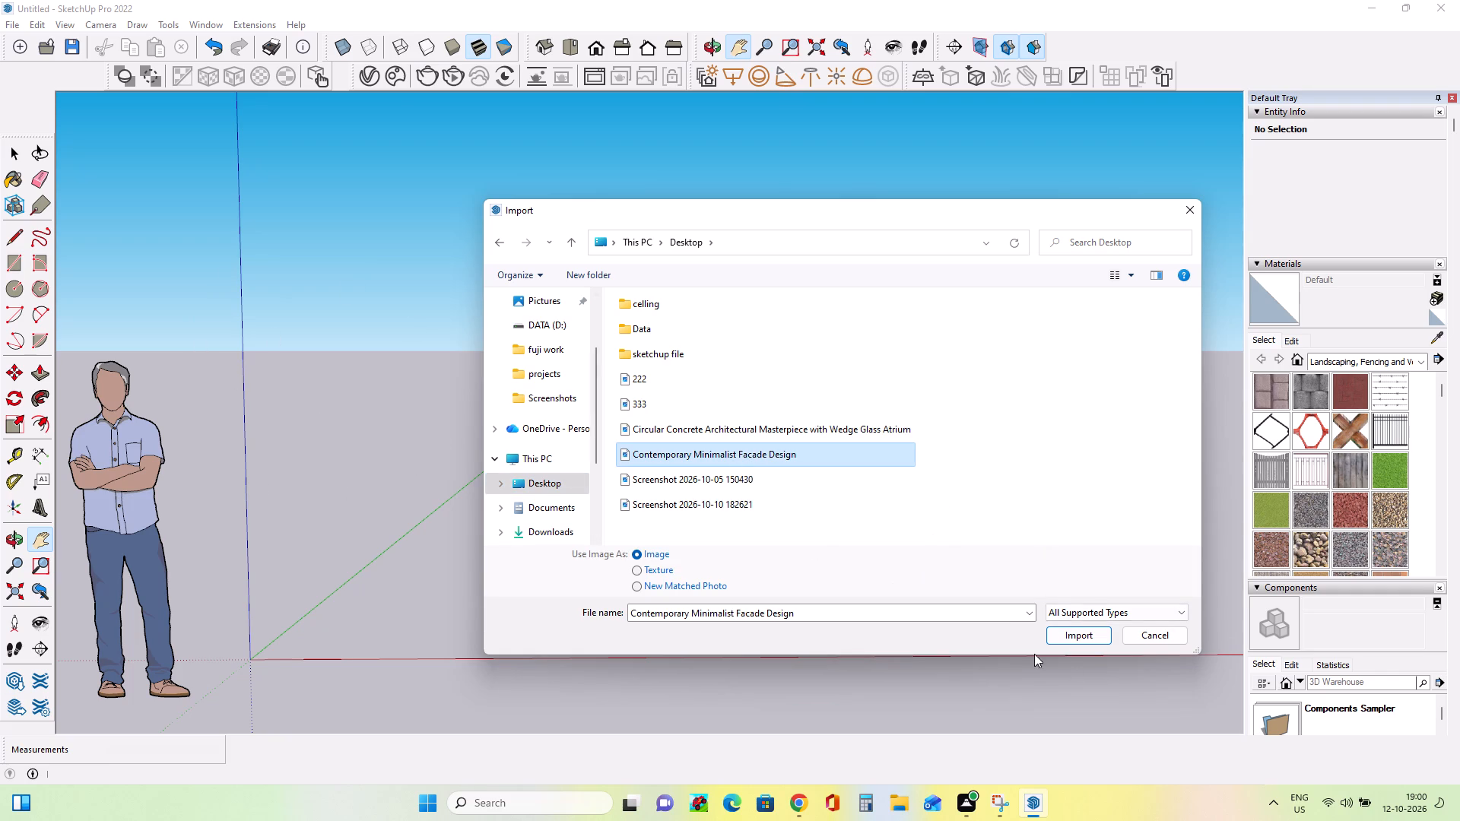
click(1093, 641)
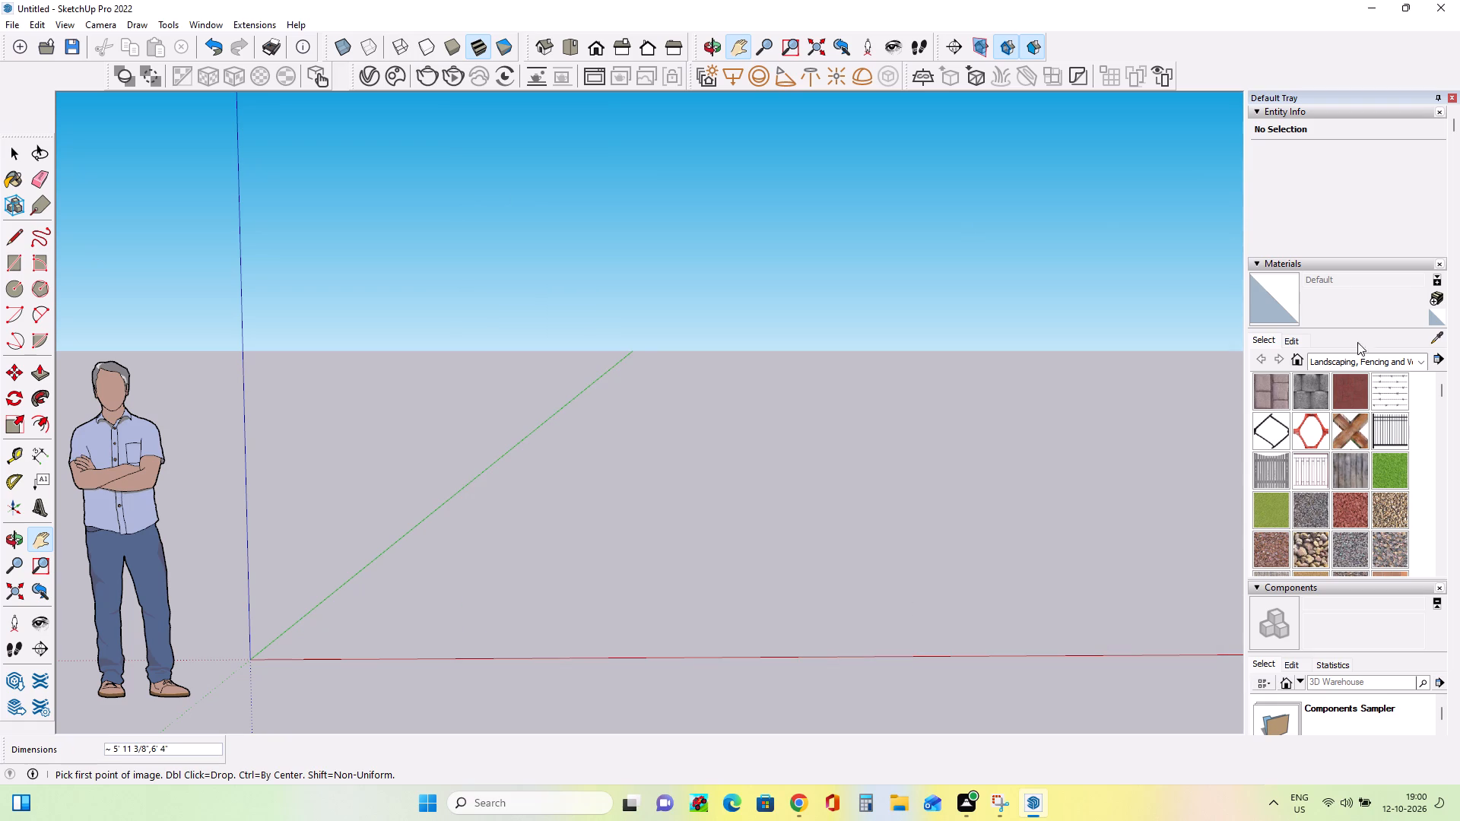
click(423, 545)
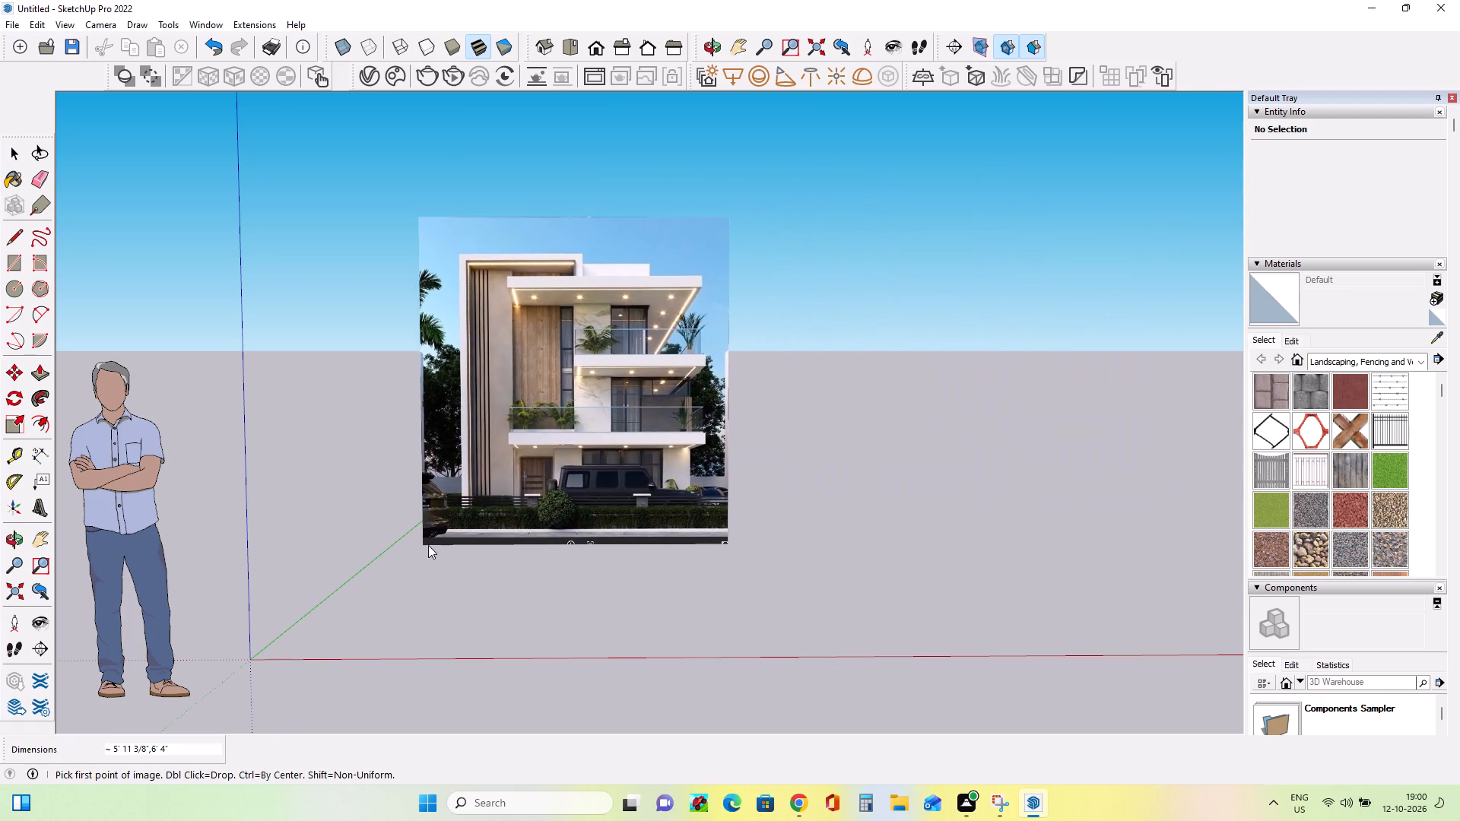
click(717, 367)
Move the facade image by its lower corner farther back along the green axis.
middle_drag(789, 670, 795, 676)
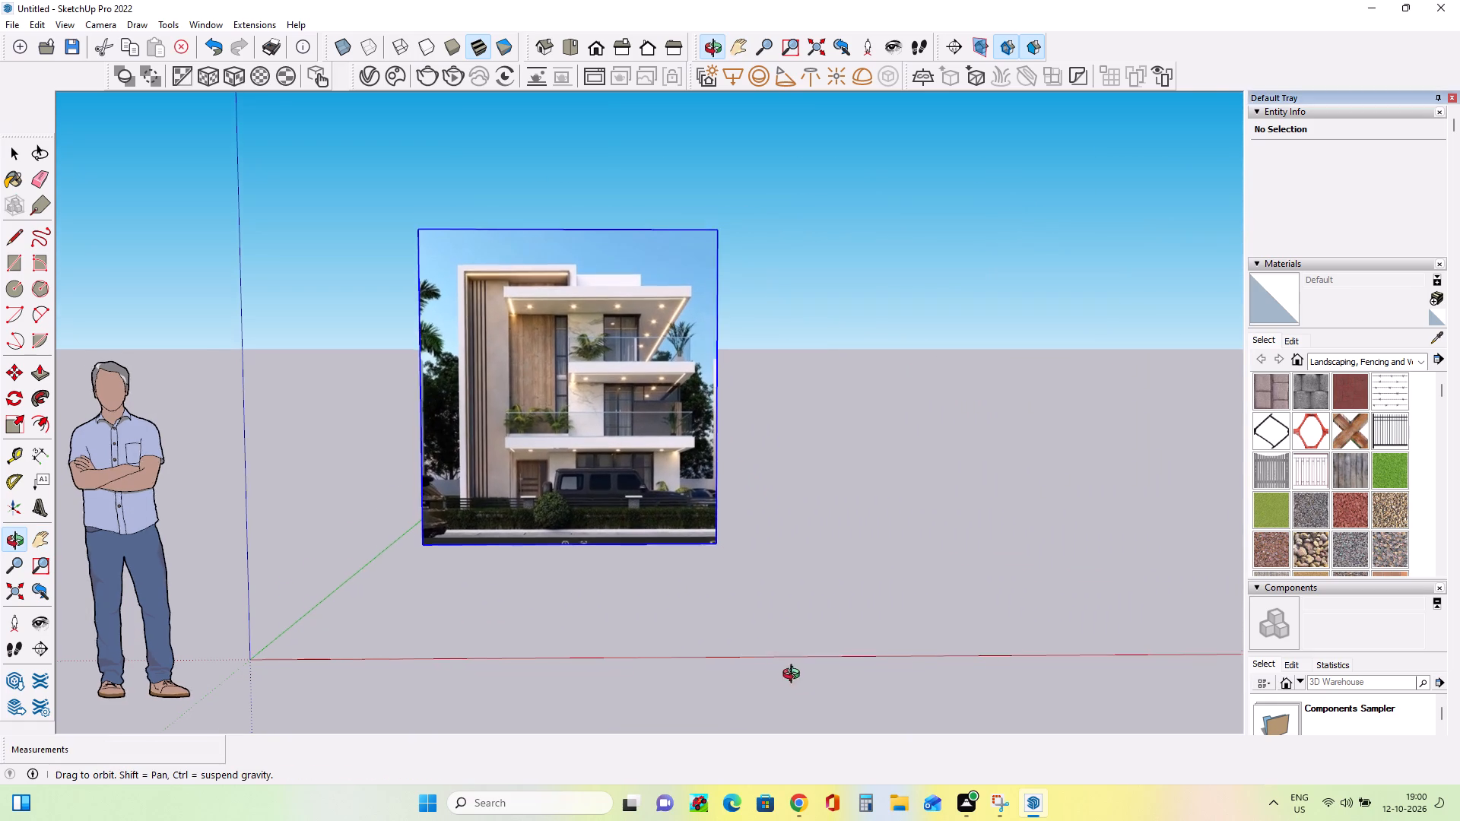
middle_drag(795, 676, 1003, 672)
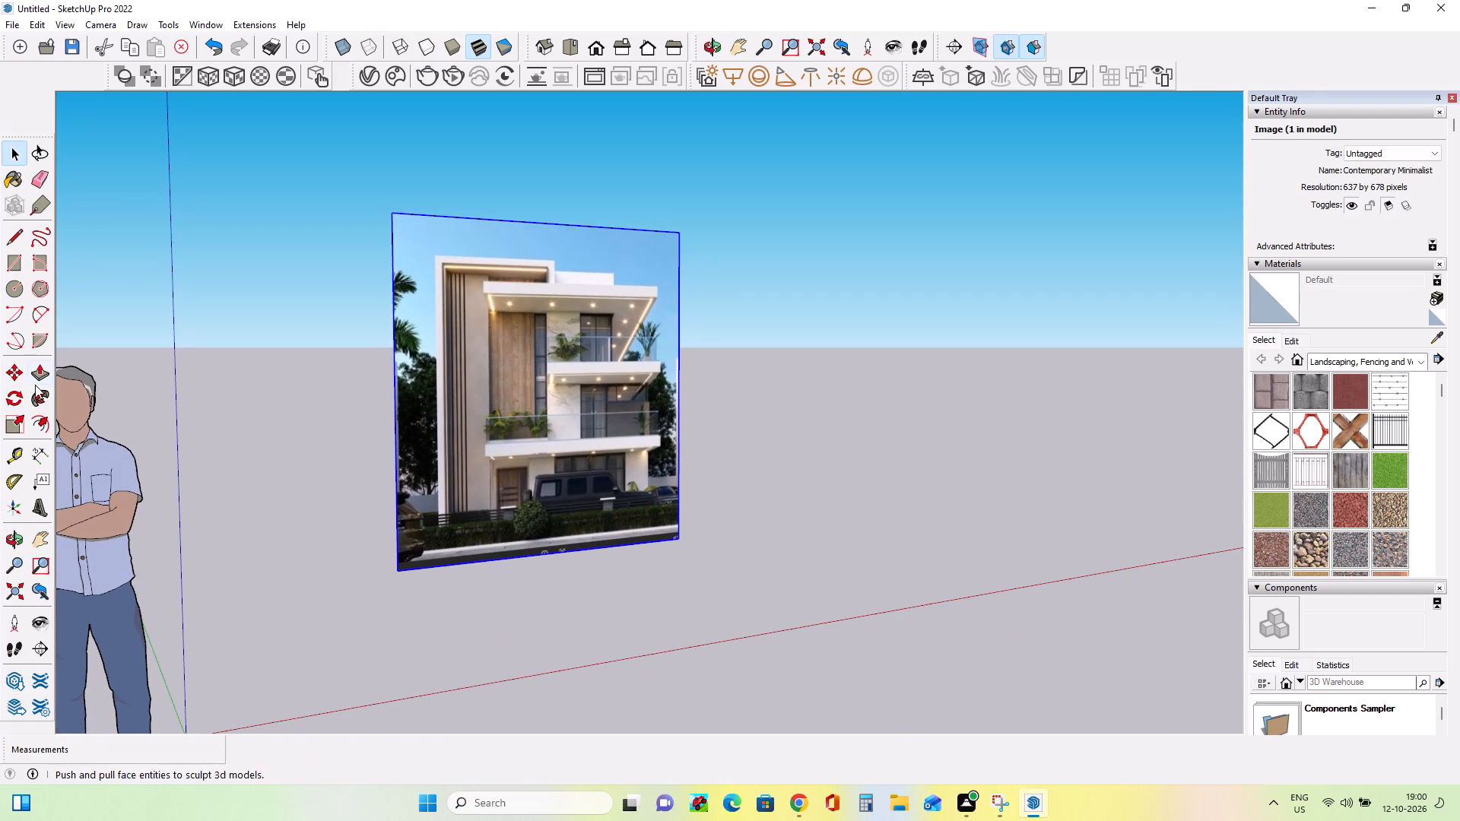
click(7, 373)
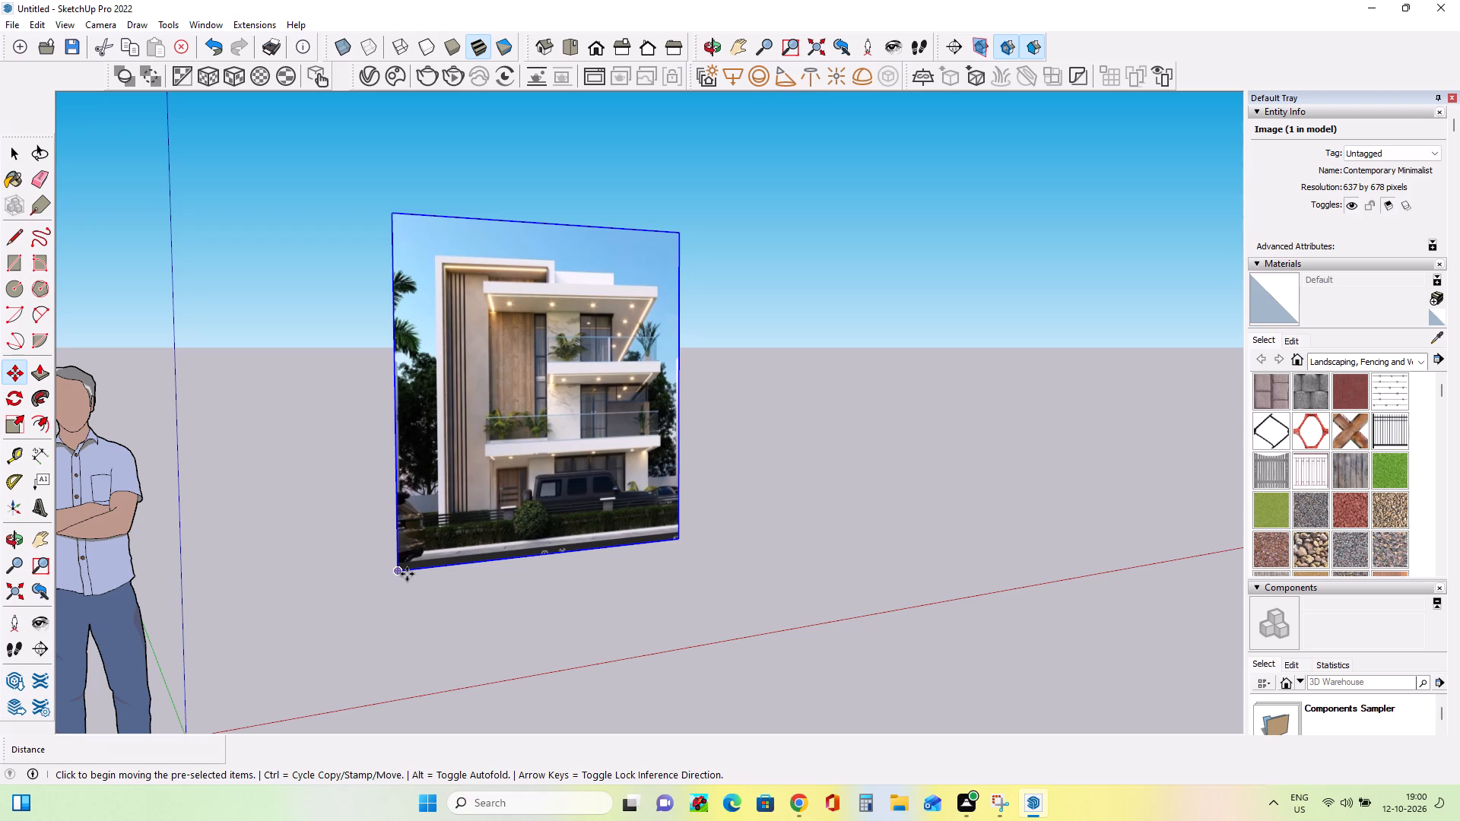
click(407, 574)
click(224, 480)
Draw a ground rectangle of about 21' 11" by 13' 10" beside the facade image.
middle_drag(563, 487, 335, 512)
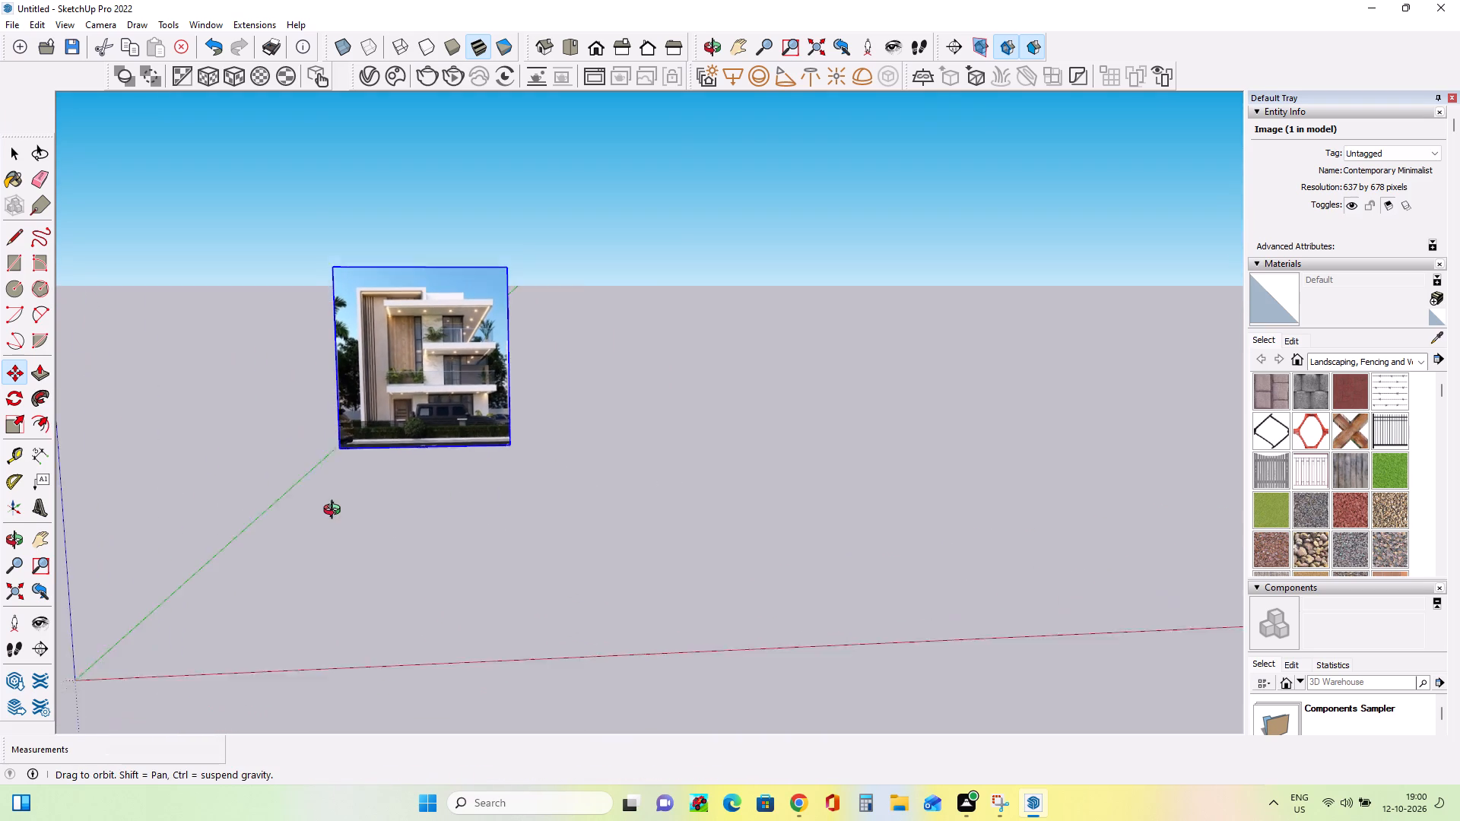
middle_drag(335, 512, 576, 519)
scroll(572, 500, up, 3)
scroll(782, 612, up, 1)
middle_drag(778, 614, 592, 622)
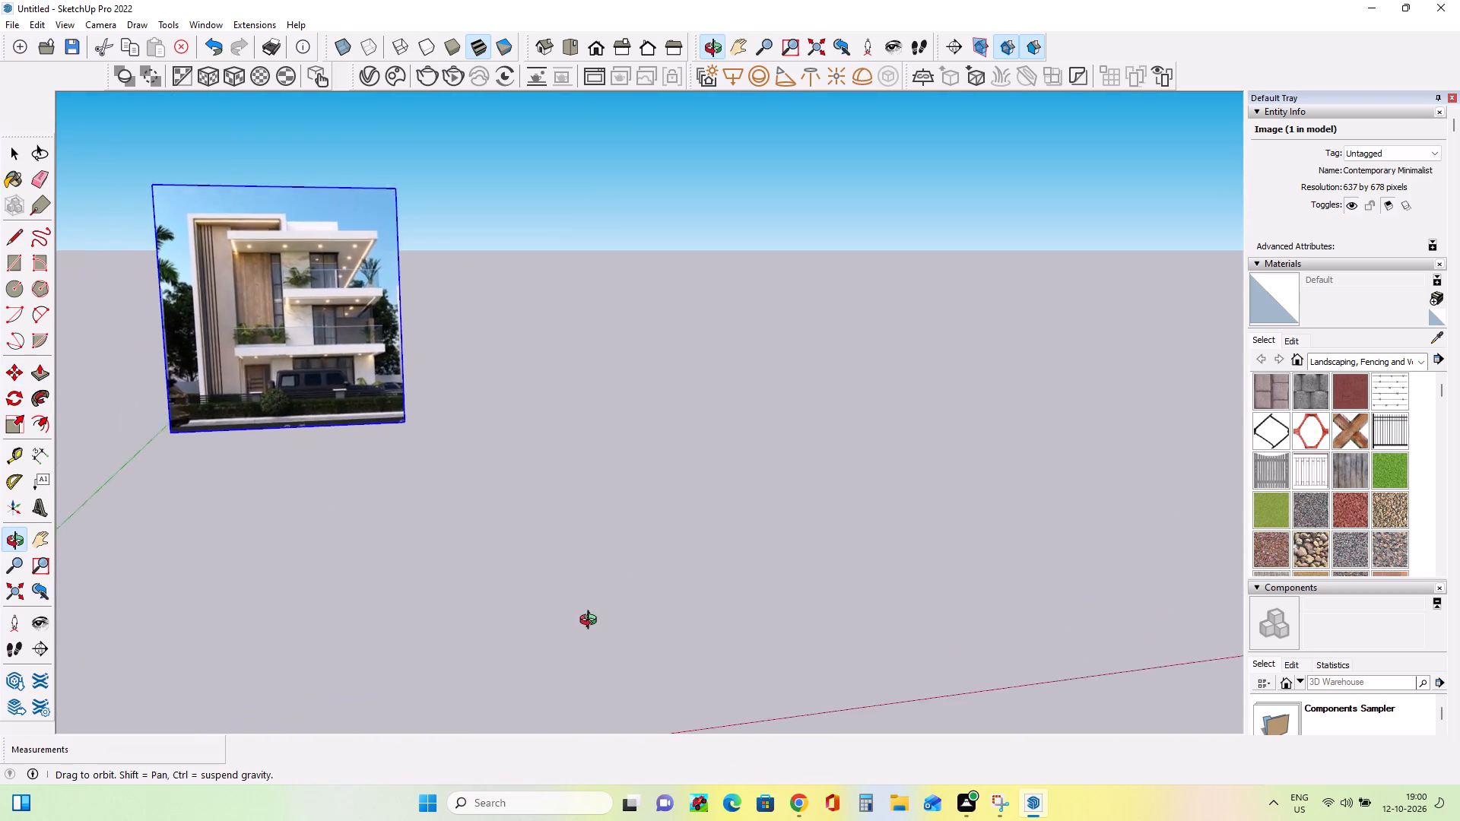
middle_drag(592, 622, 576, 622)
scroll(576, 622, down, 11)
scroll(773, 562, up, 8)
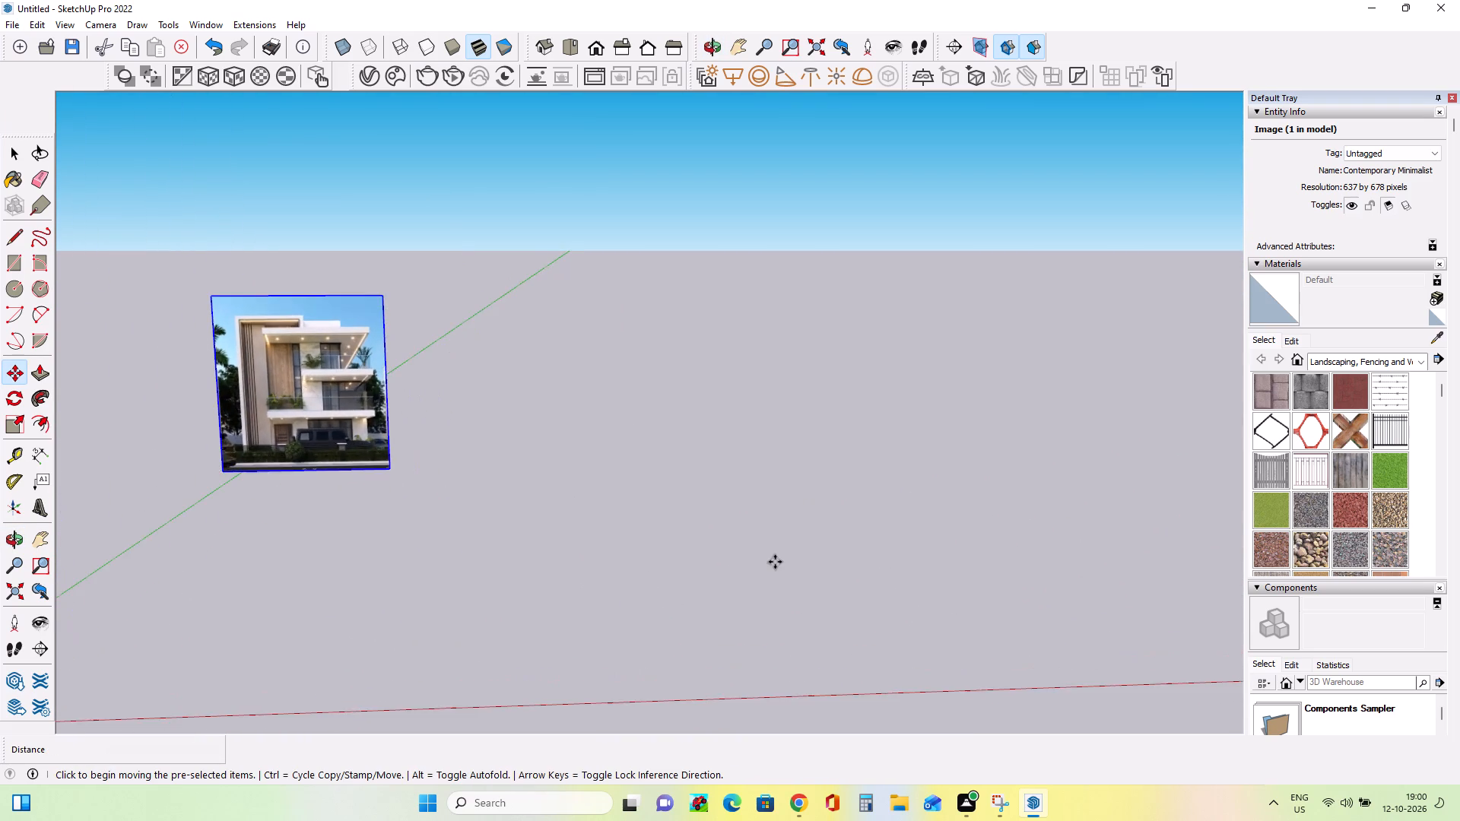
scroll(775, 562, up, 3)
scroll(775, 562, down, 2)
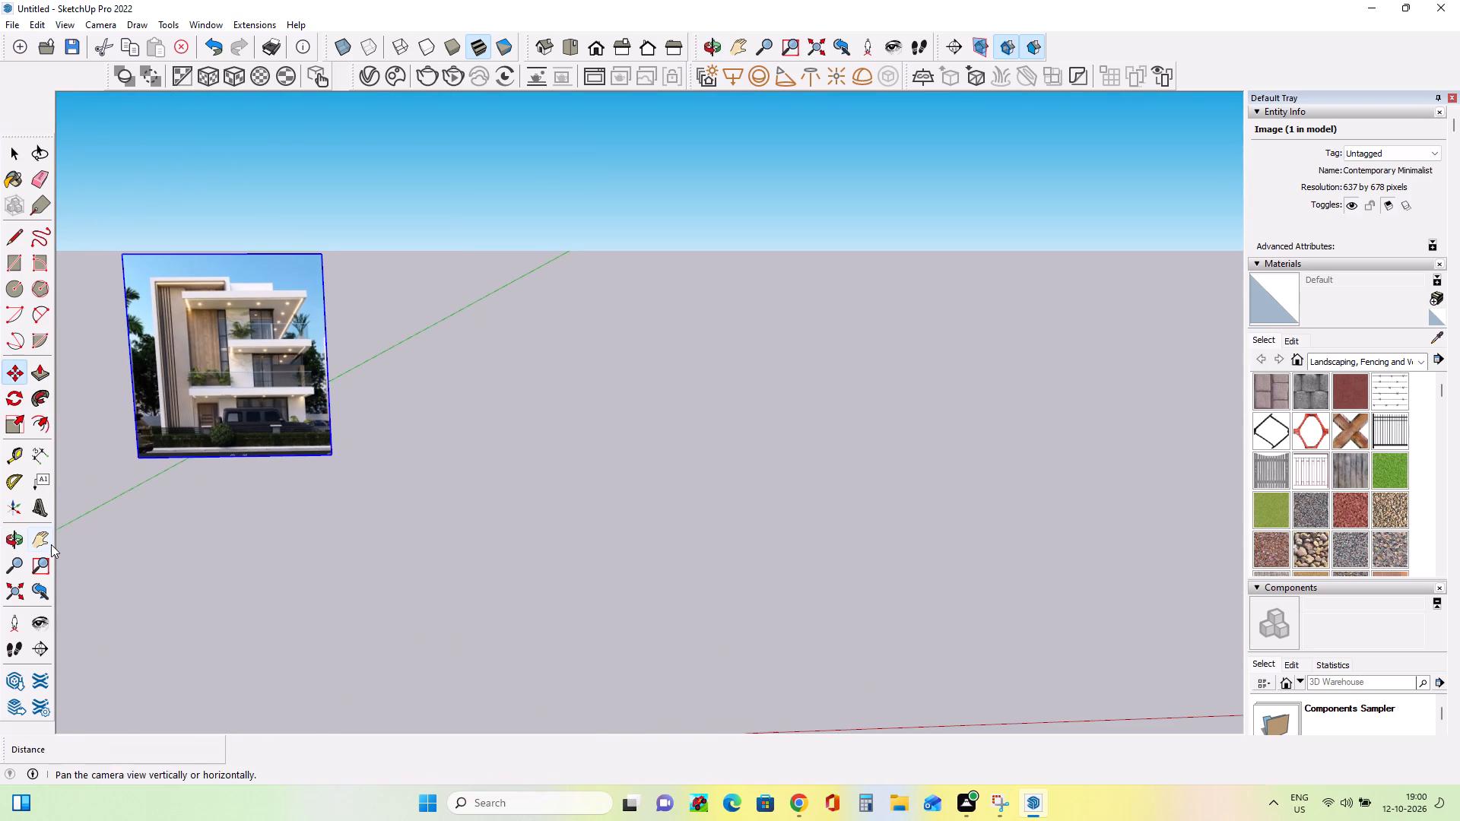
click(51, 544)
drag(168, 514, 261, 554)
middle_drag(738, 550, 819, 533)
scroll(513, 584, up, 5)
drag(207, 434, 217, 450)
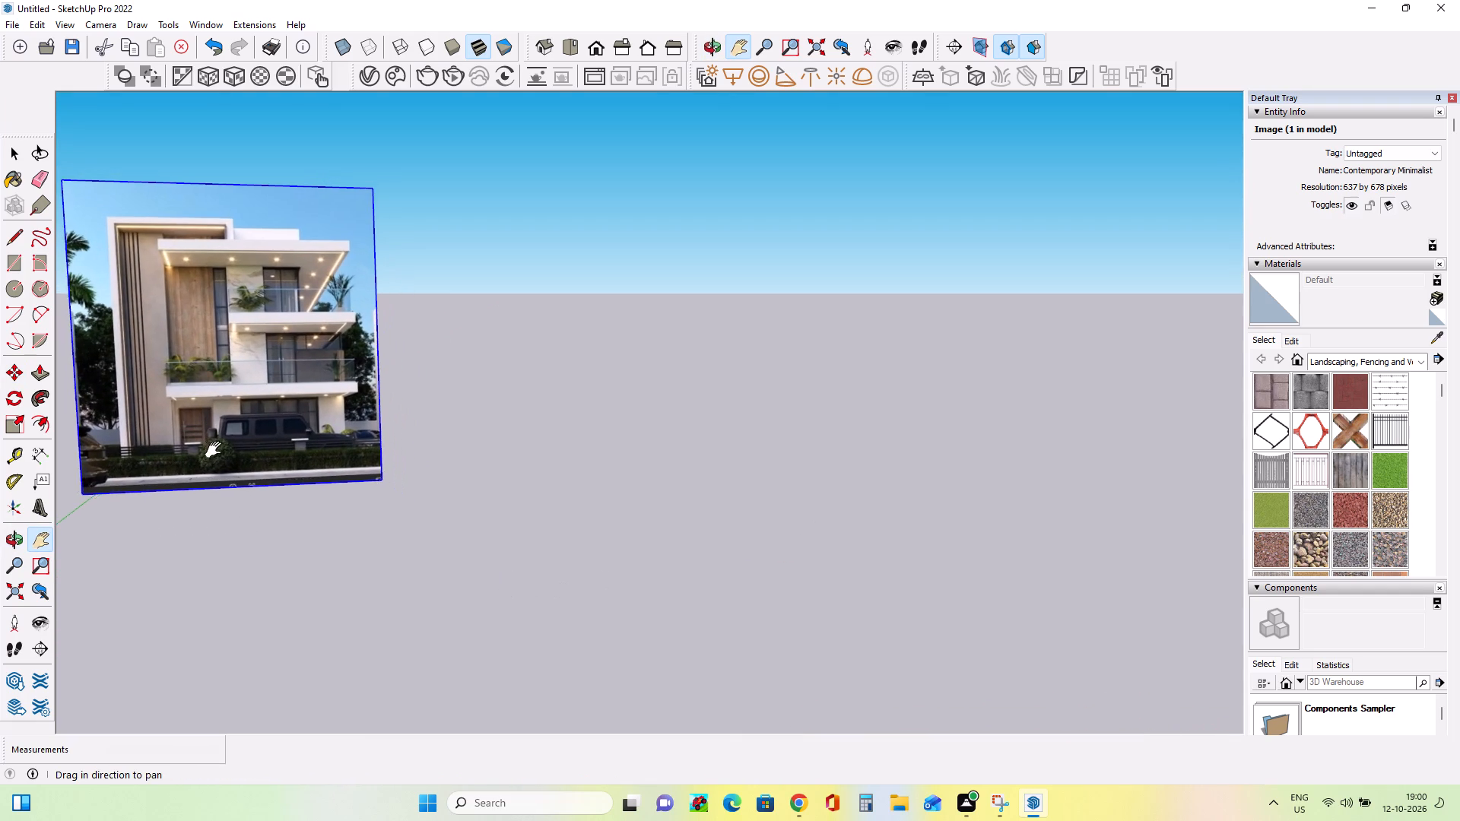
drag(217, 450, 237, 482)
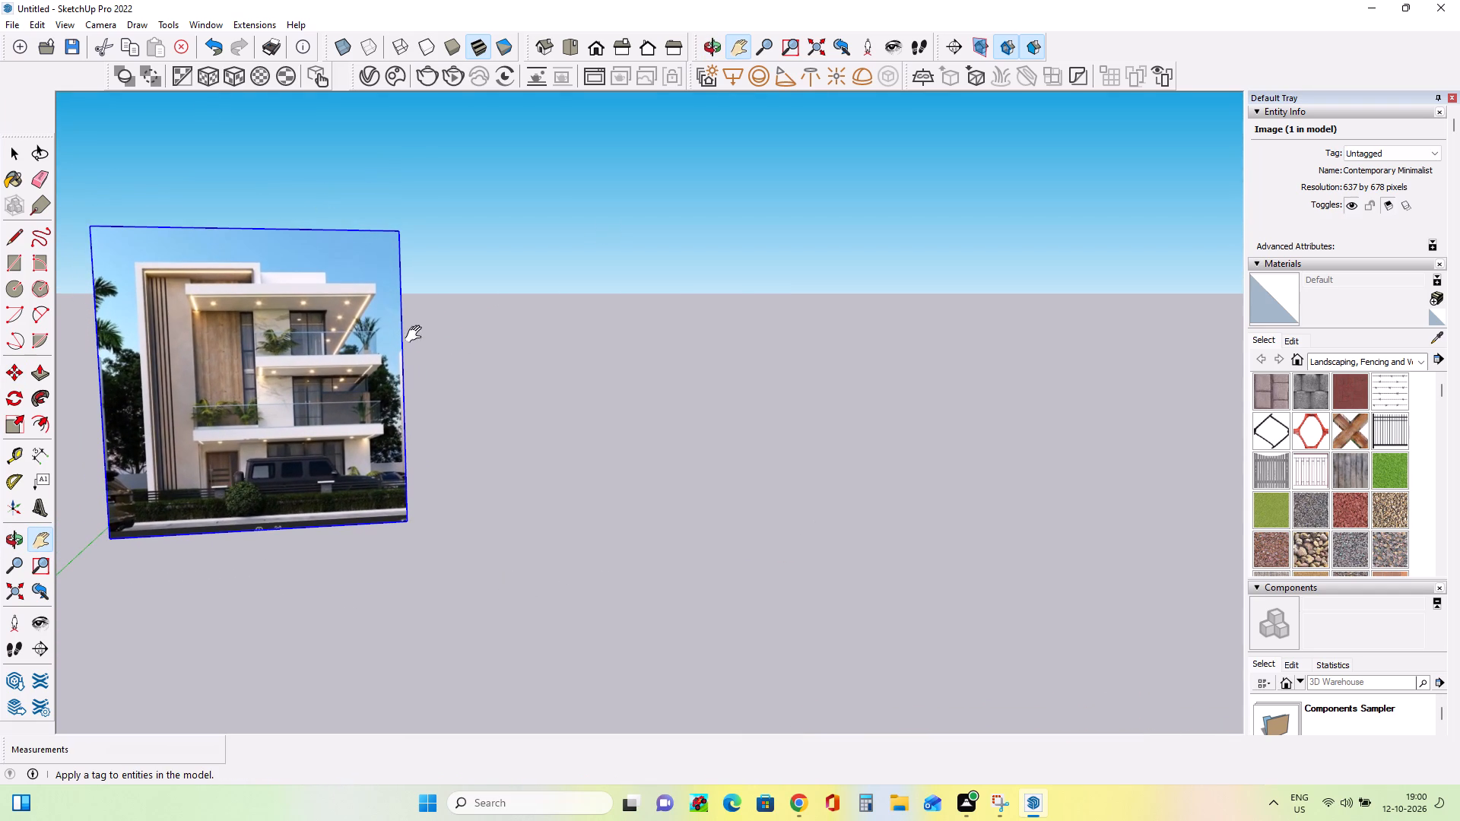
click(17, 265)
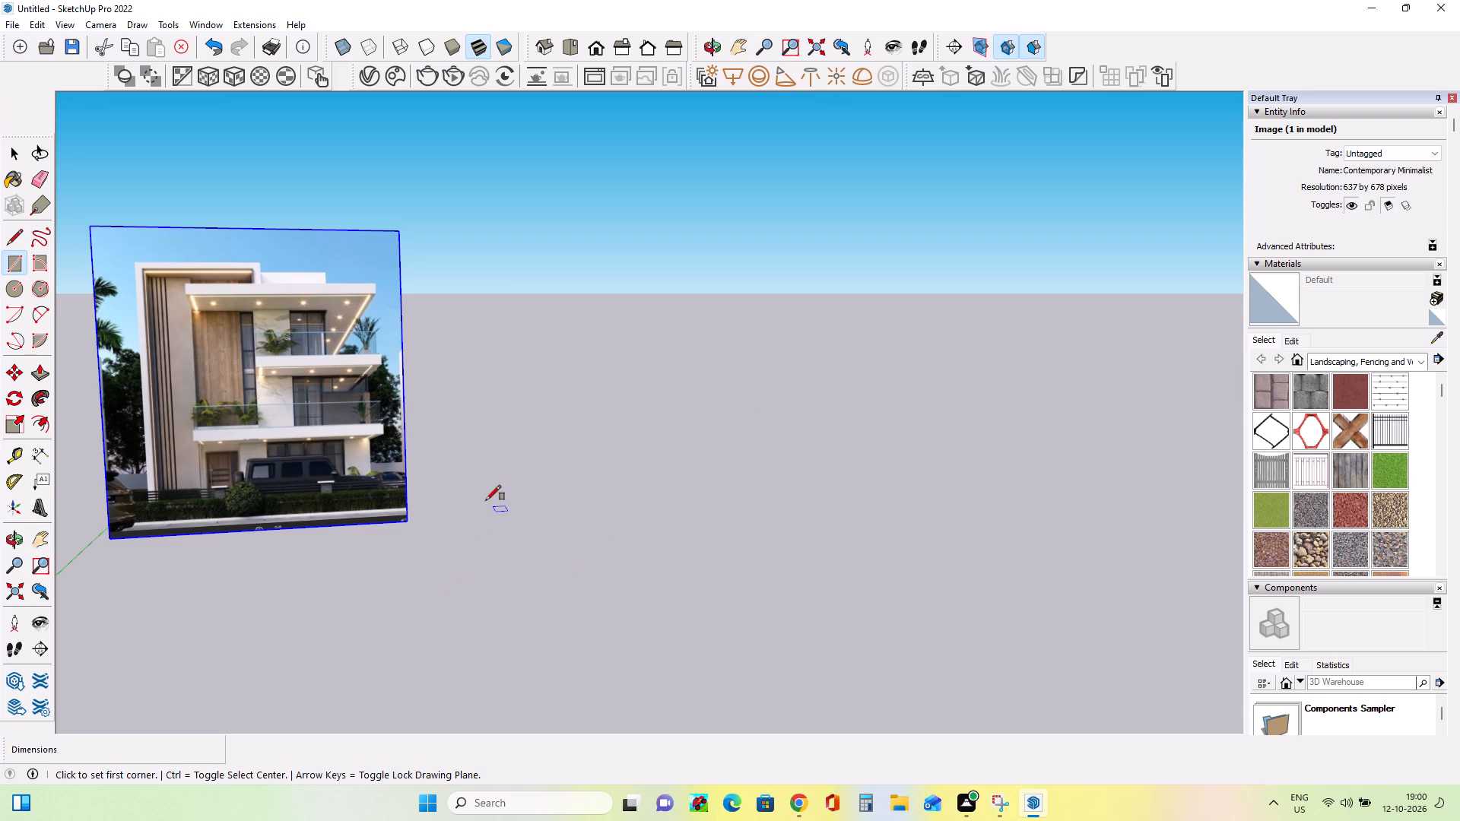
click(462, 466)
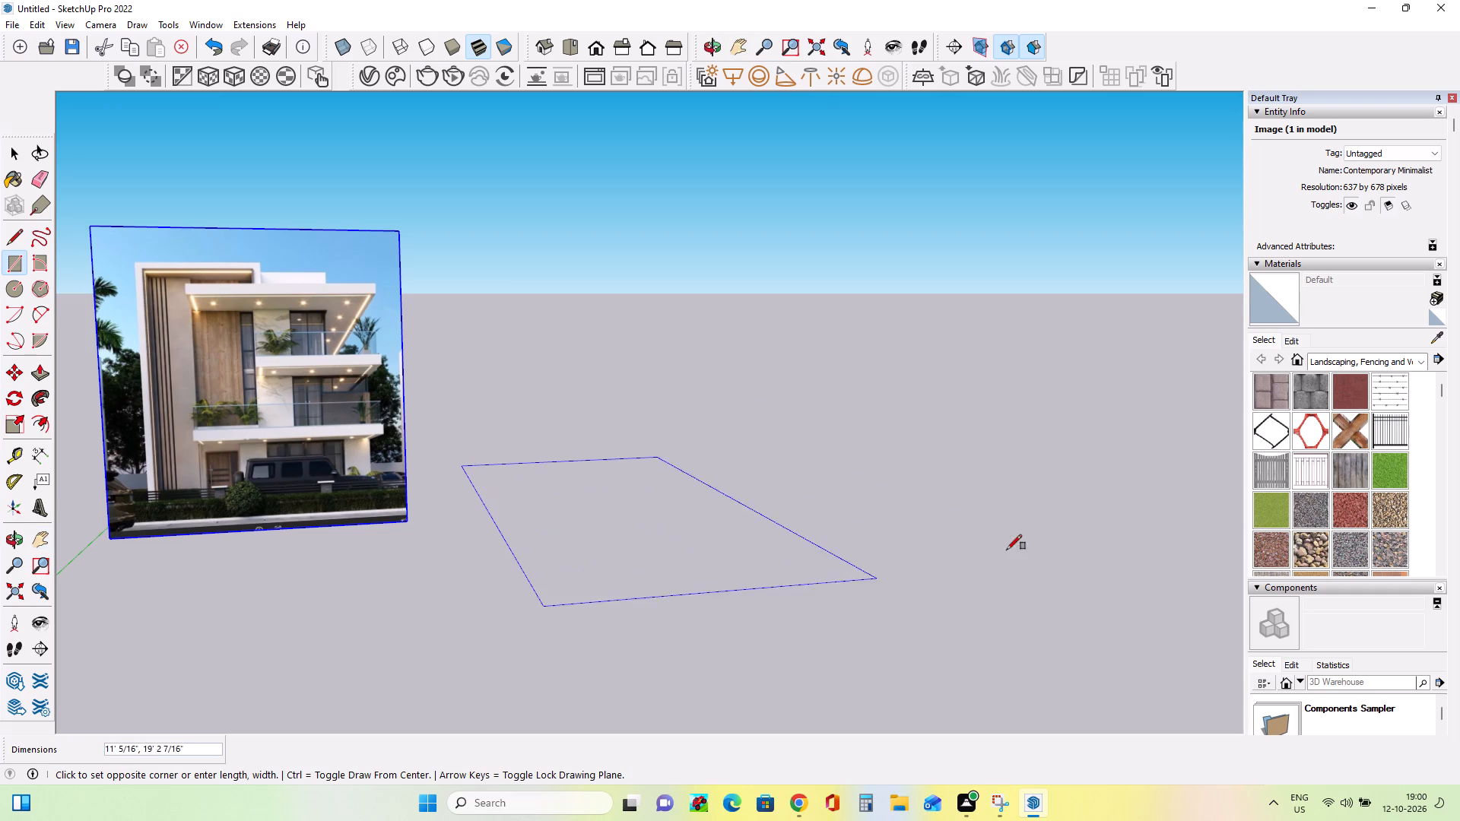
click(1151, 502)
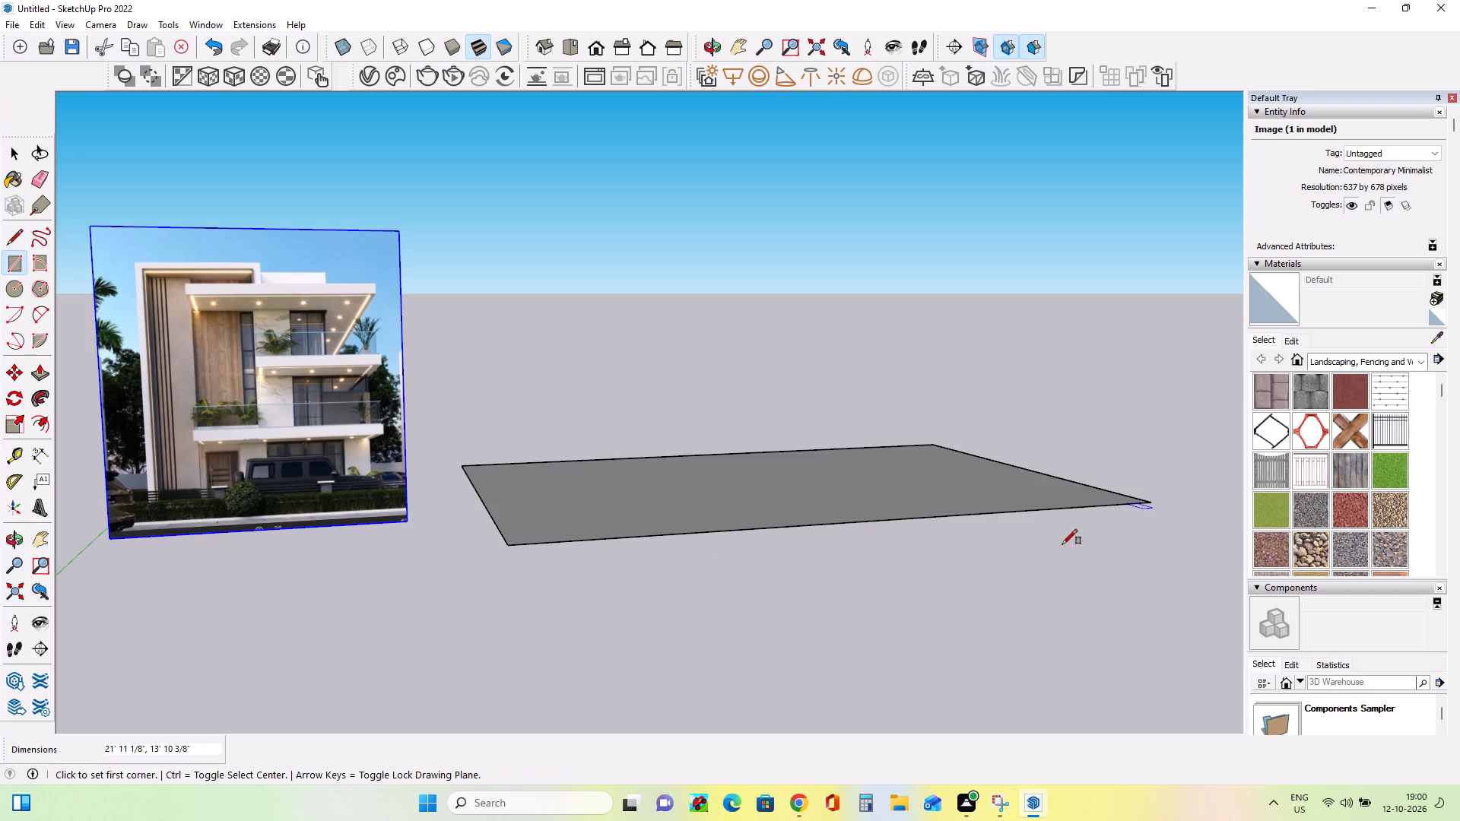
Move the facade image by its lower corner up to the near side edge of the ground rectangle.
middle_drag(750, 638, 622, 662)
scroll(622, 662, down, 4)
middle_drag(990, 658, 988, 642)
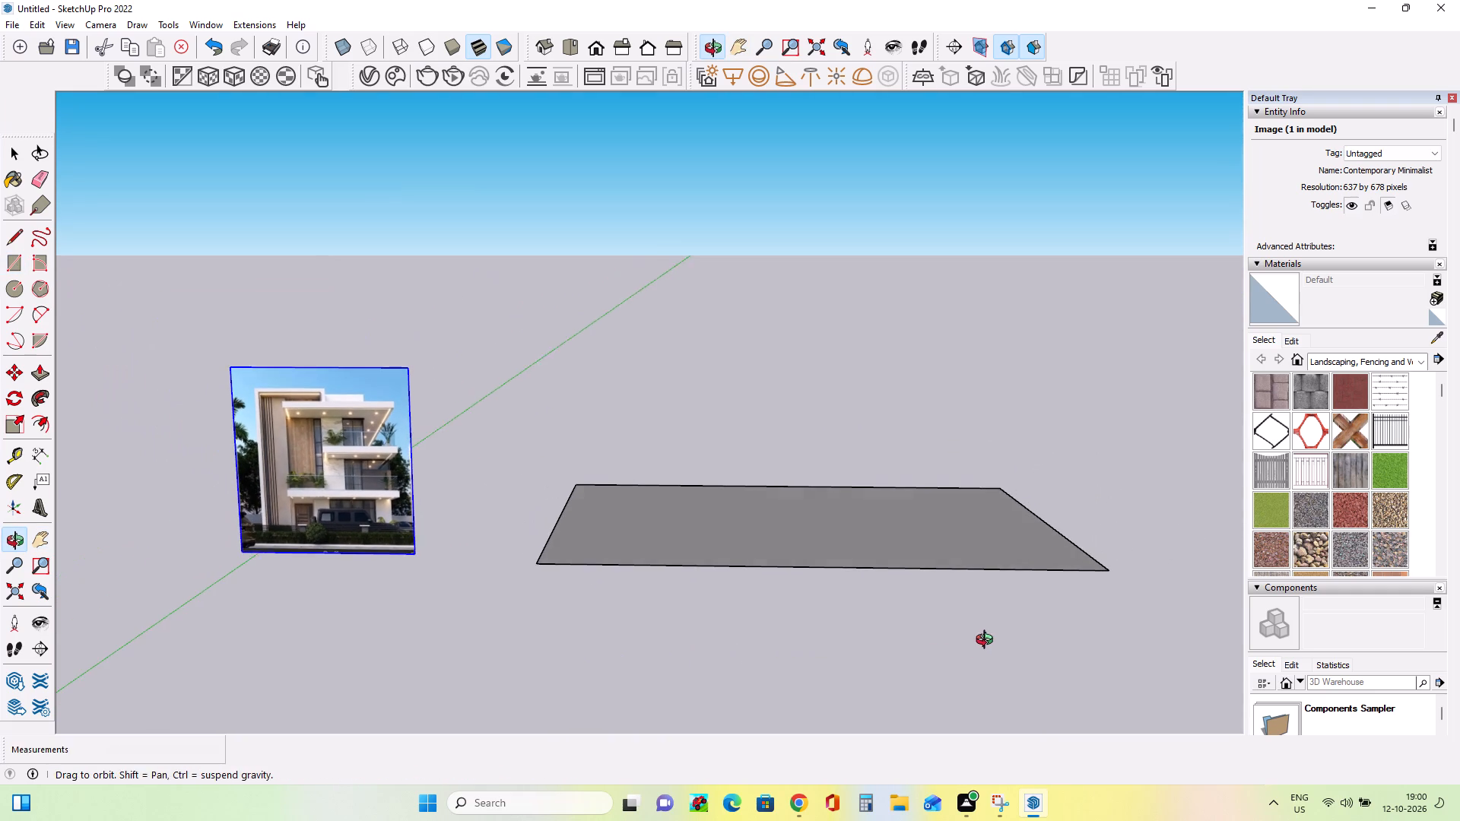
middle_drag(988, 642, 988, 641)
click(17, 382)
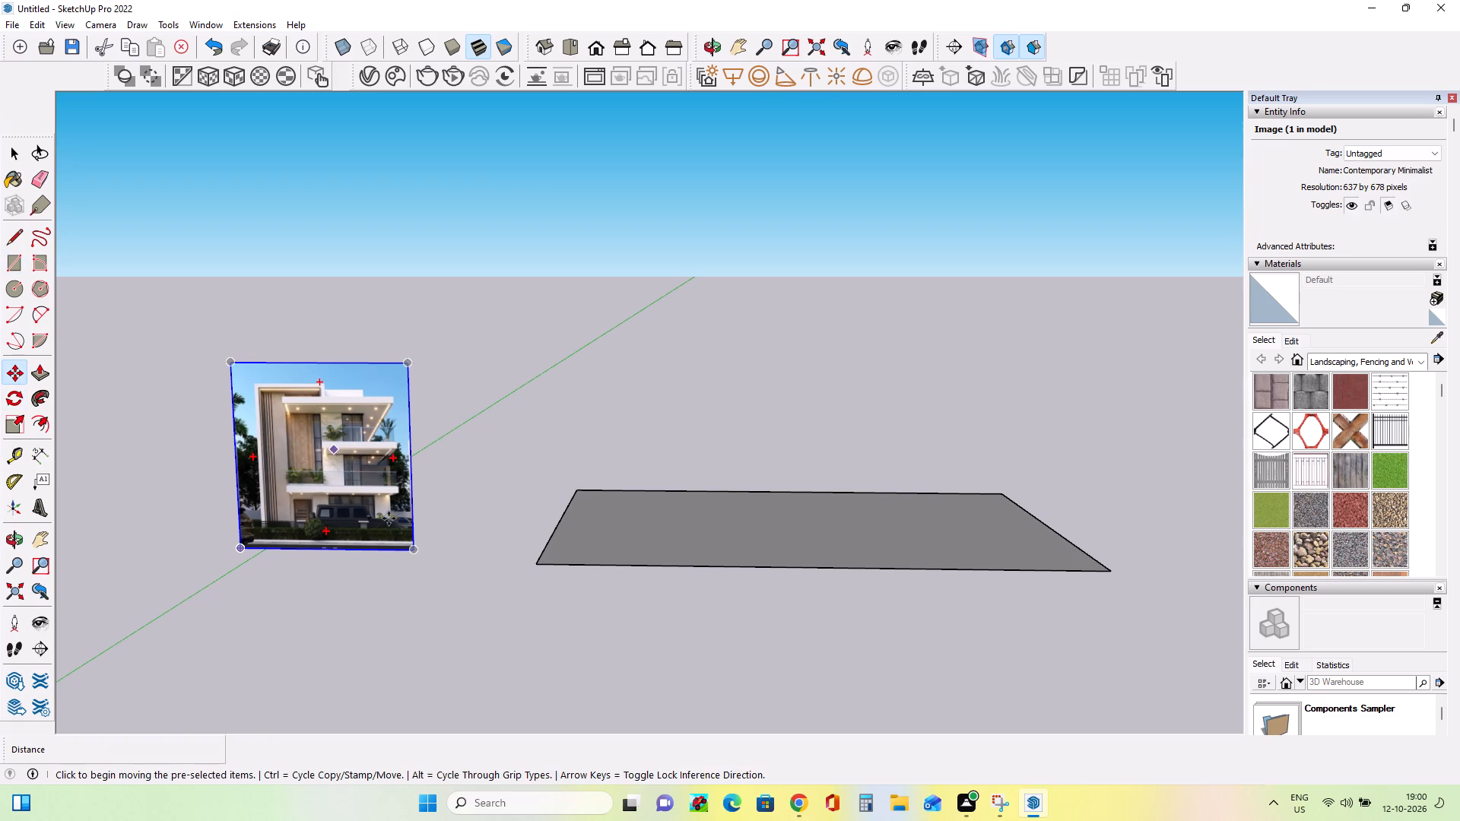
click(414, 552)
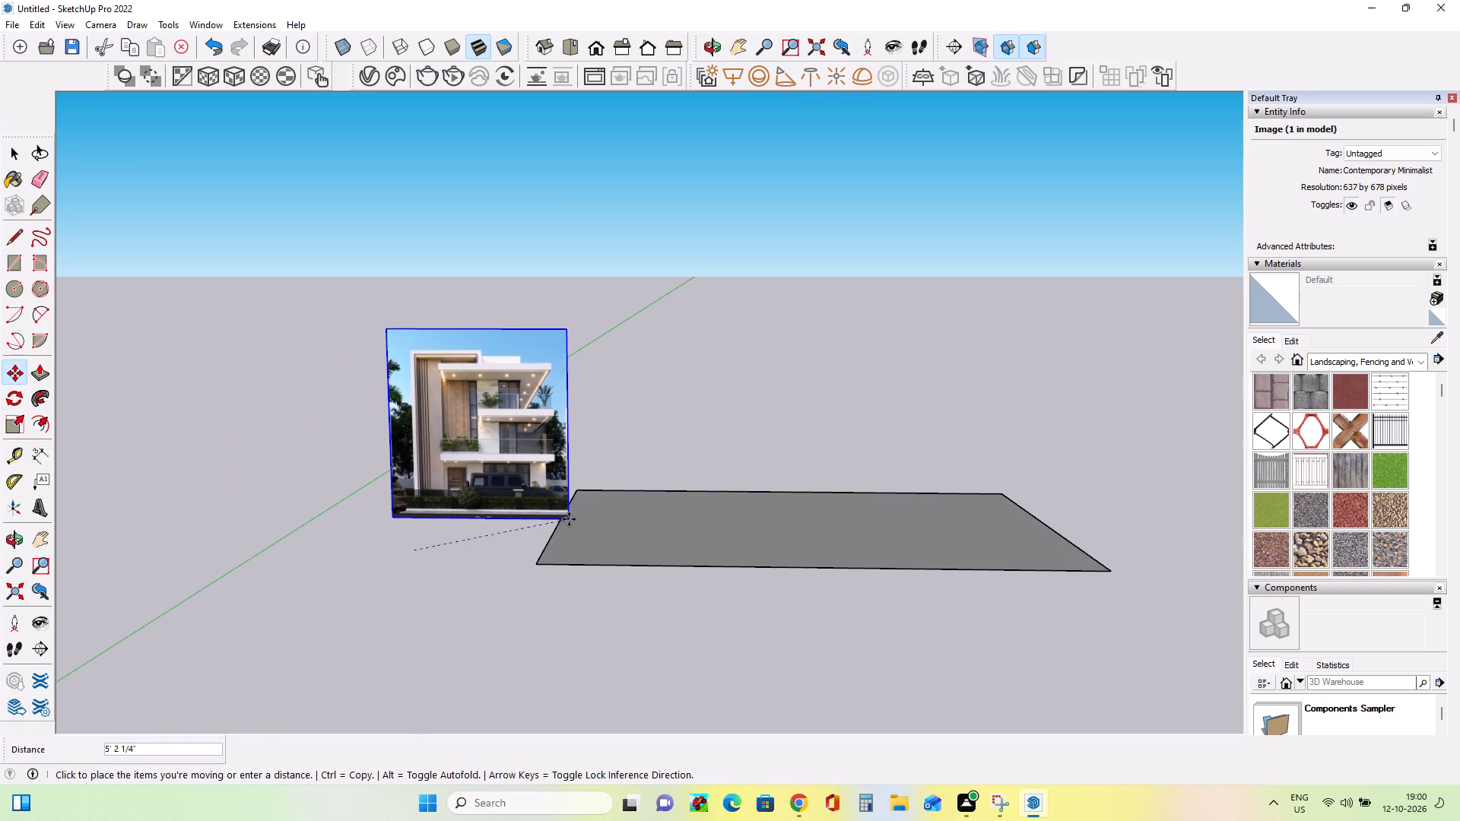
click(569, 520)
scroll(760, 576, up, 7)
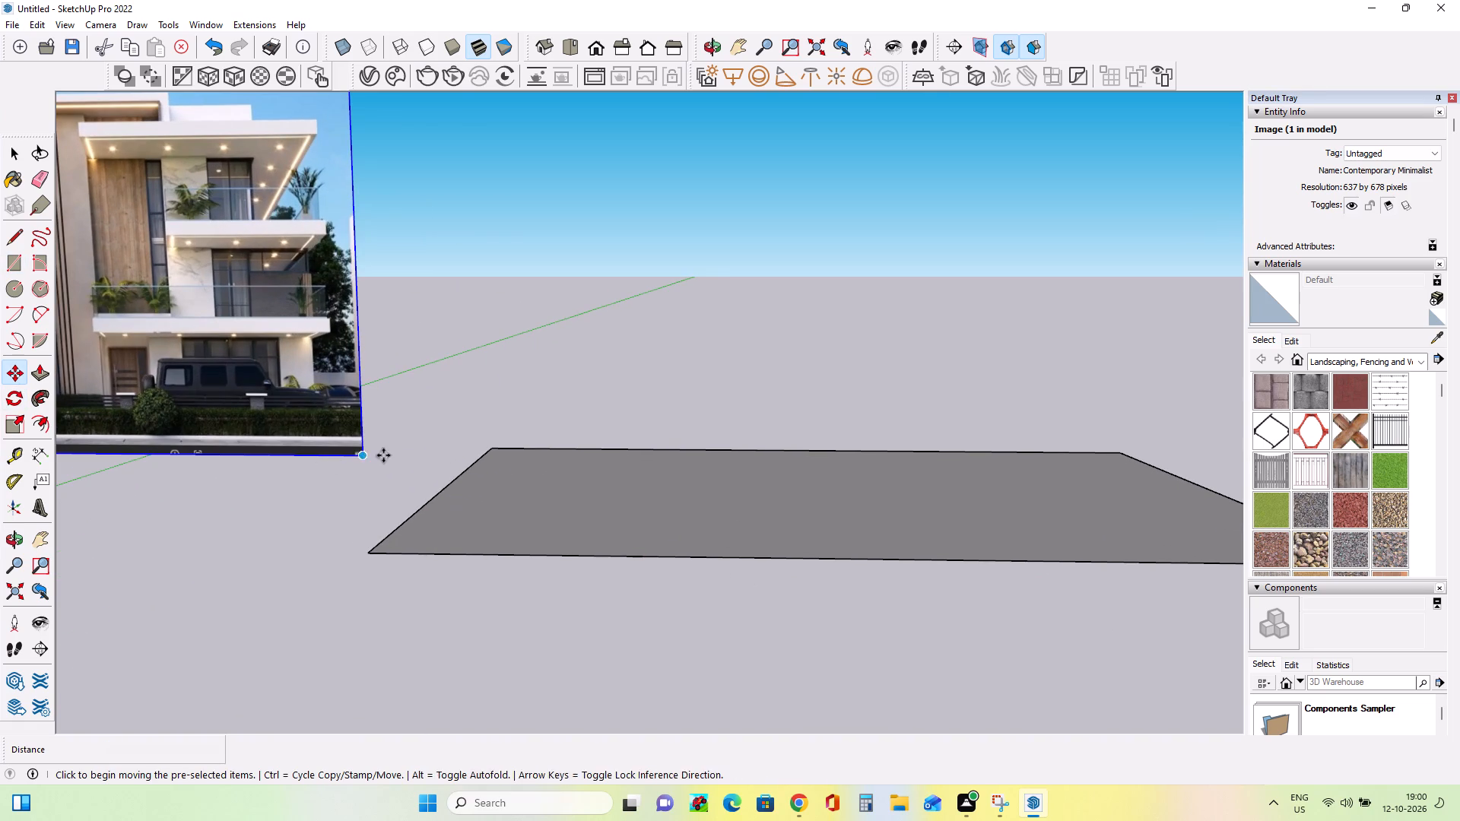
click(366, 463)
click(459, 484)
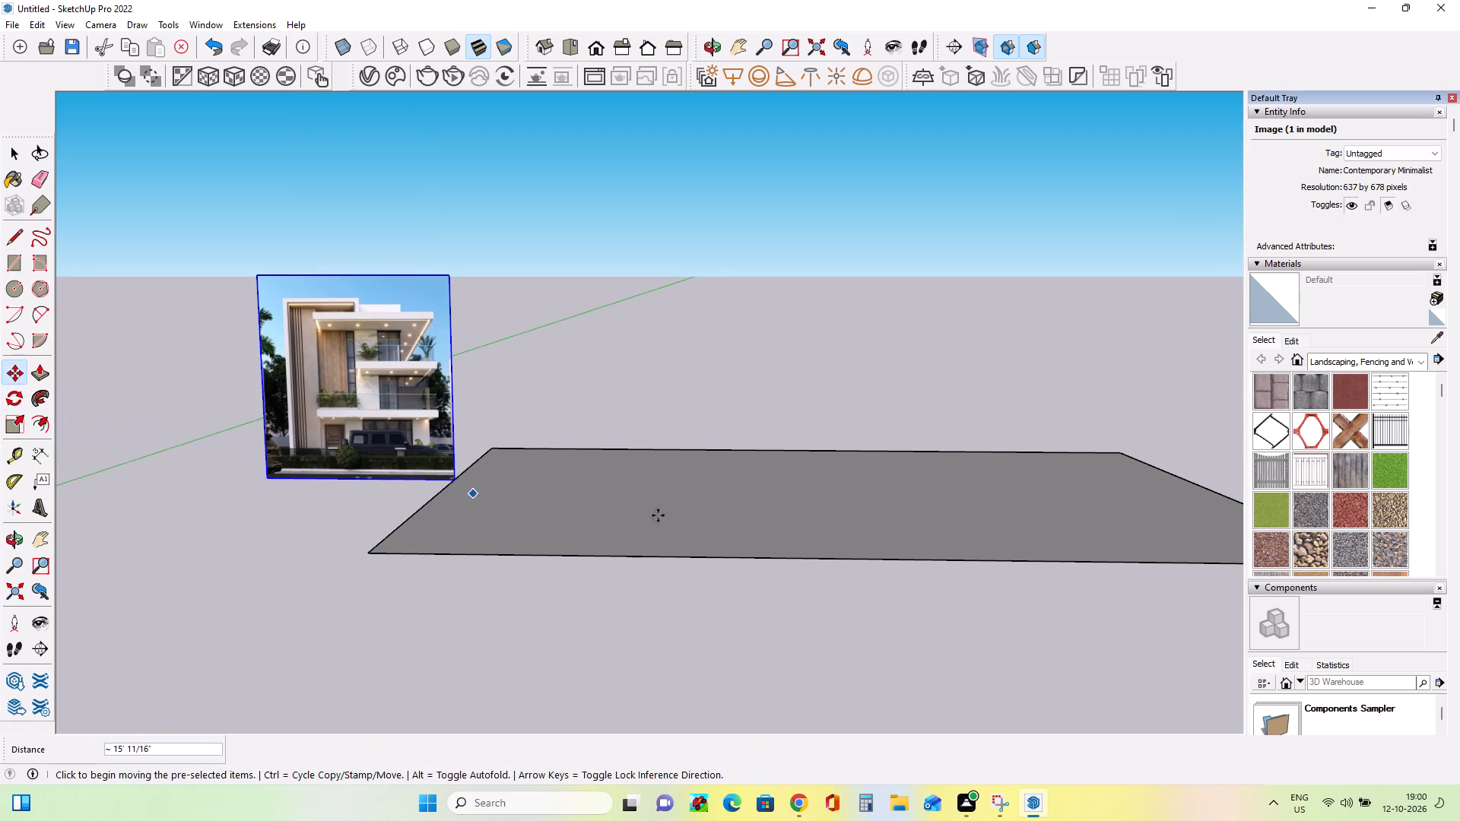
scroll(713, 547, up, 3)
middle_drag(547, 592, 575, 609)
scroll(408, 586, up, 2)
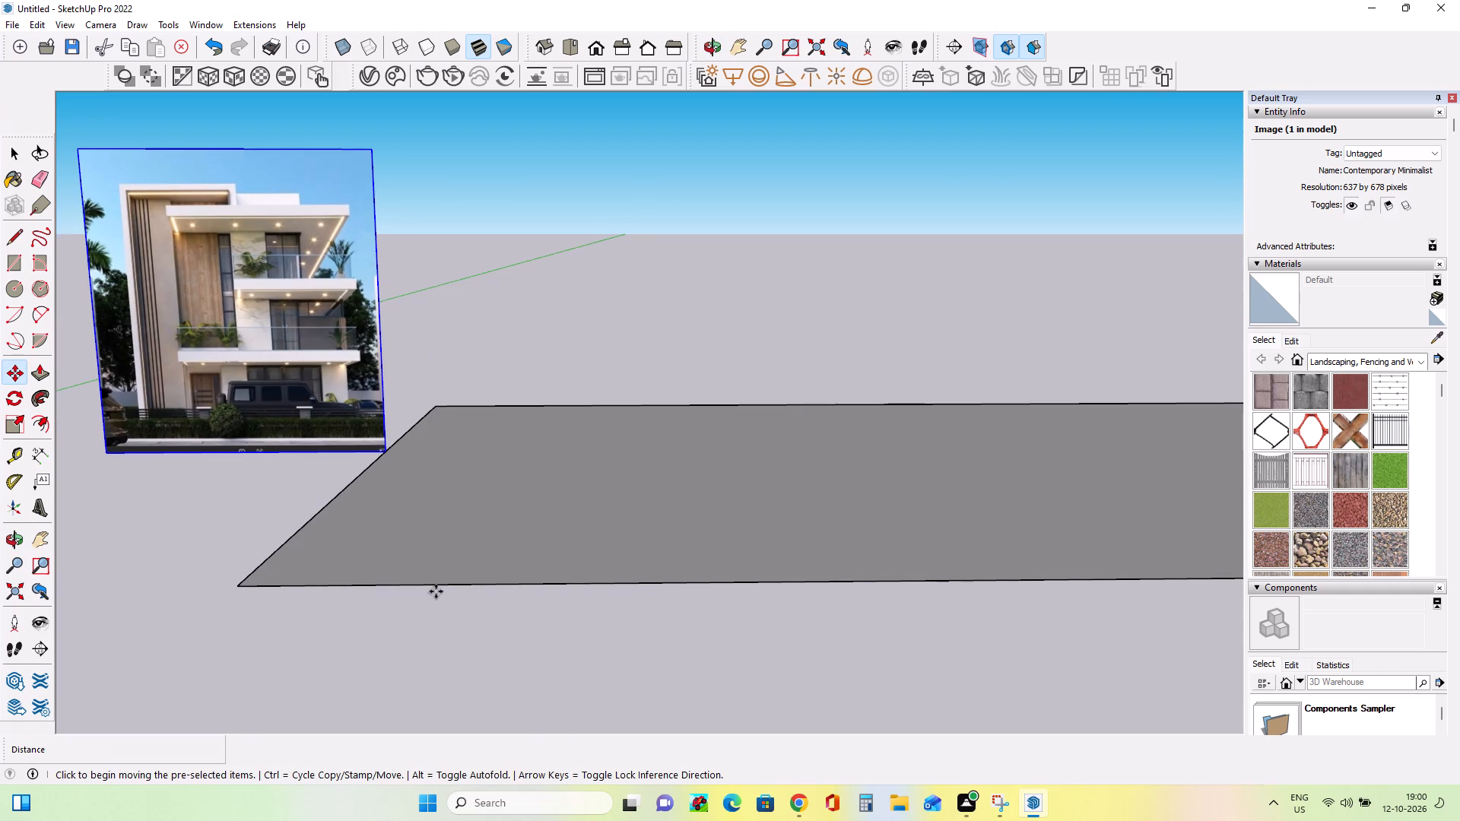
Examine the facade image beside the ground rectangle, especially the ground-floor entrance, windows and first-floor balcony slab.
click(36, 540)
drag(761, 509, 738, 503)
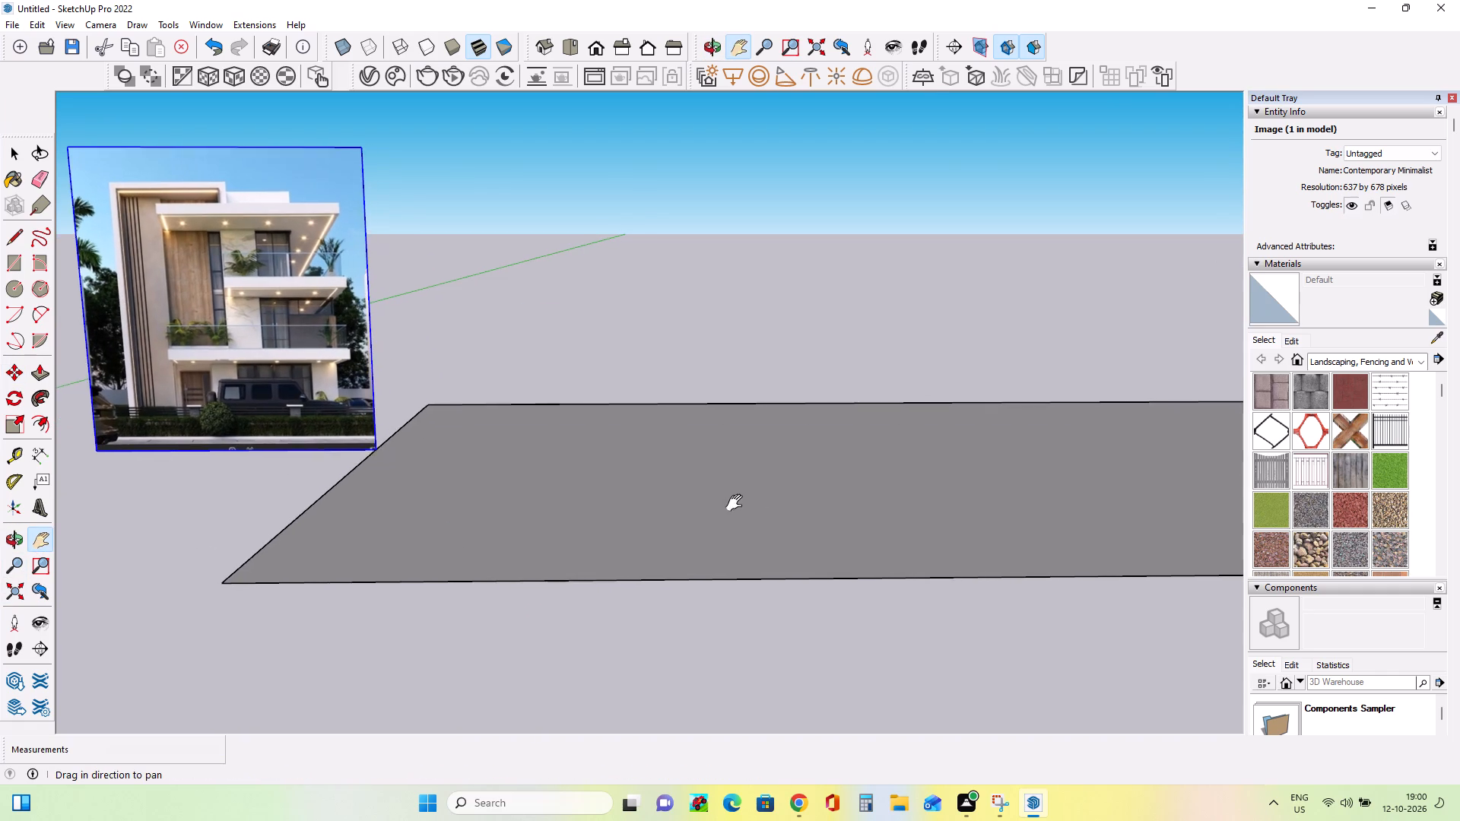
drag(738, 503, 690, 514)
scroll(688, 528, down, 3)
middle_drag(722, 563, 739, 597)
scroll(713, 591, down, 2)
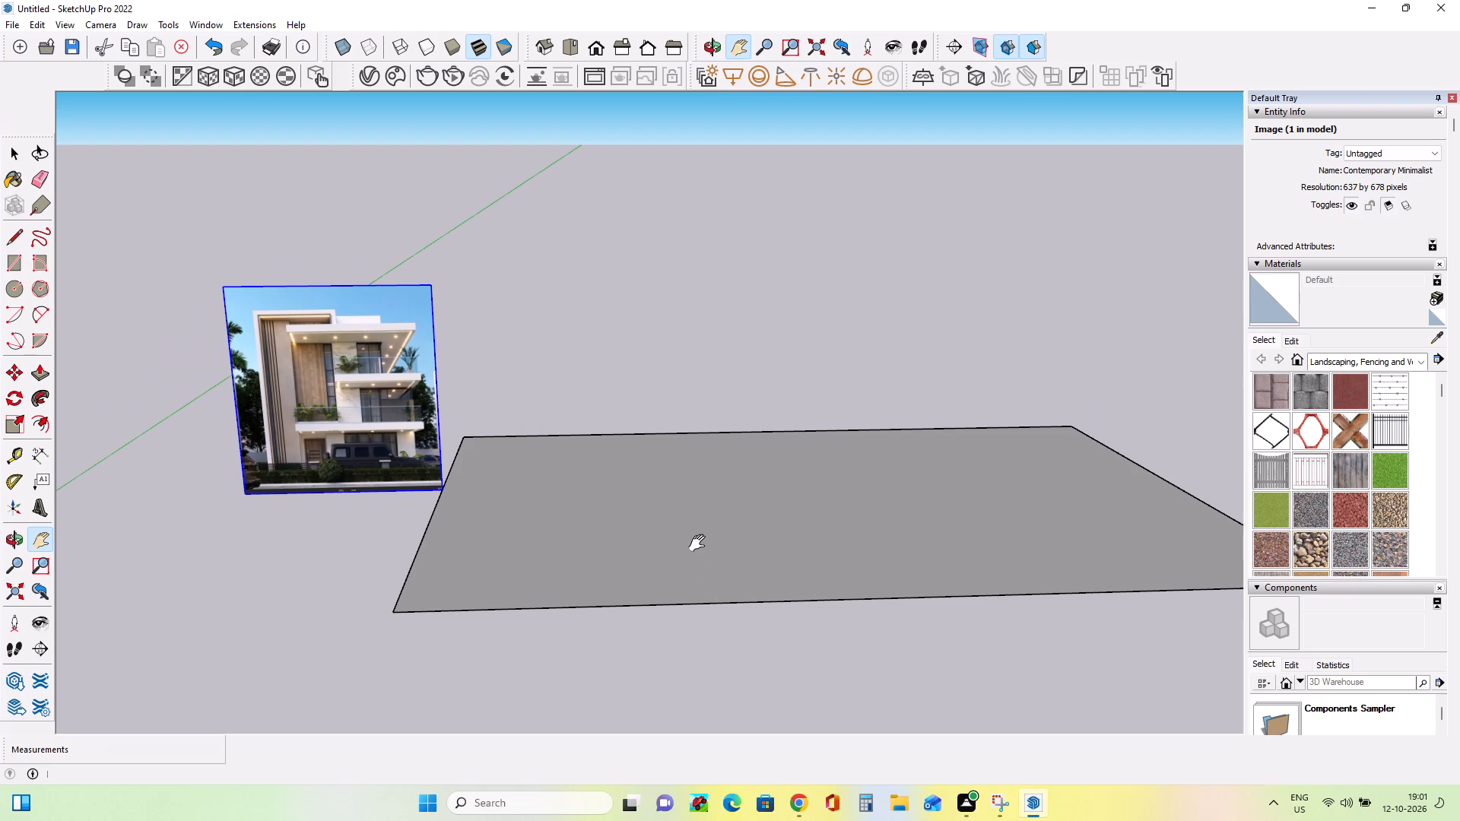
scroll(757, 528, down, 2)
middle_drag(842, 577, 848, 593)
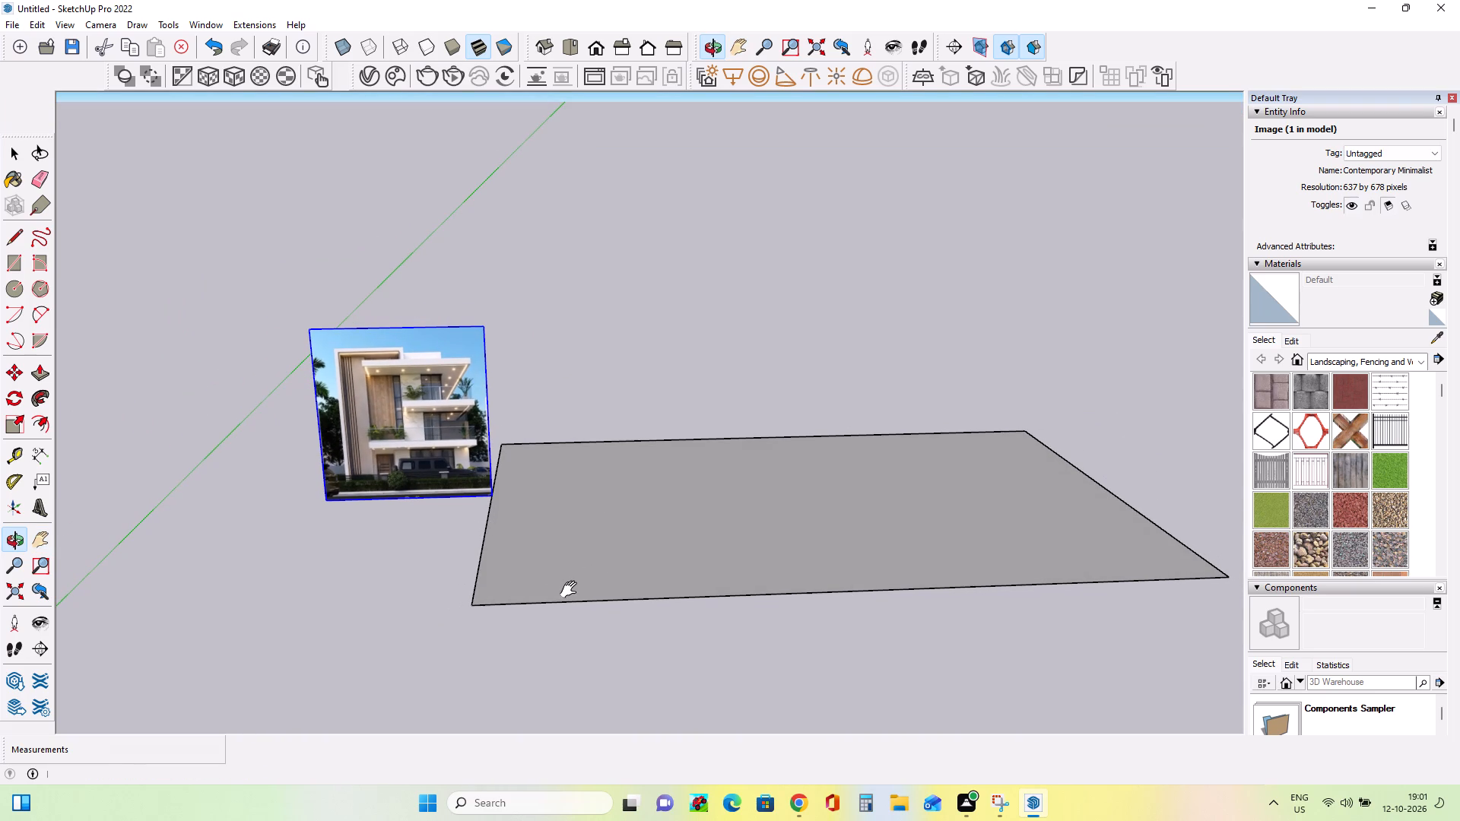
scroll(572, 590, up, 11)
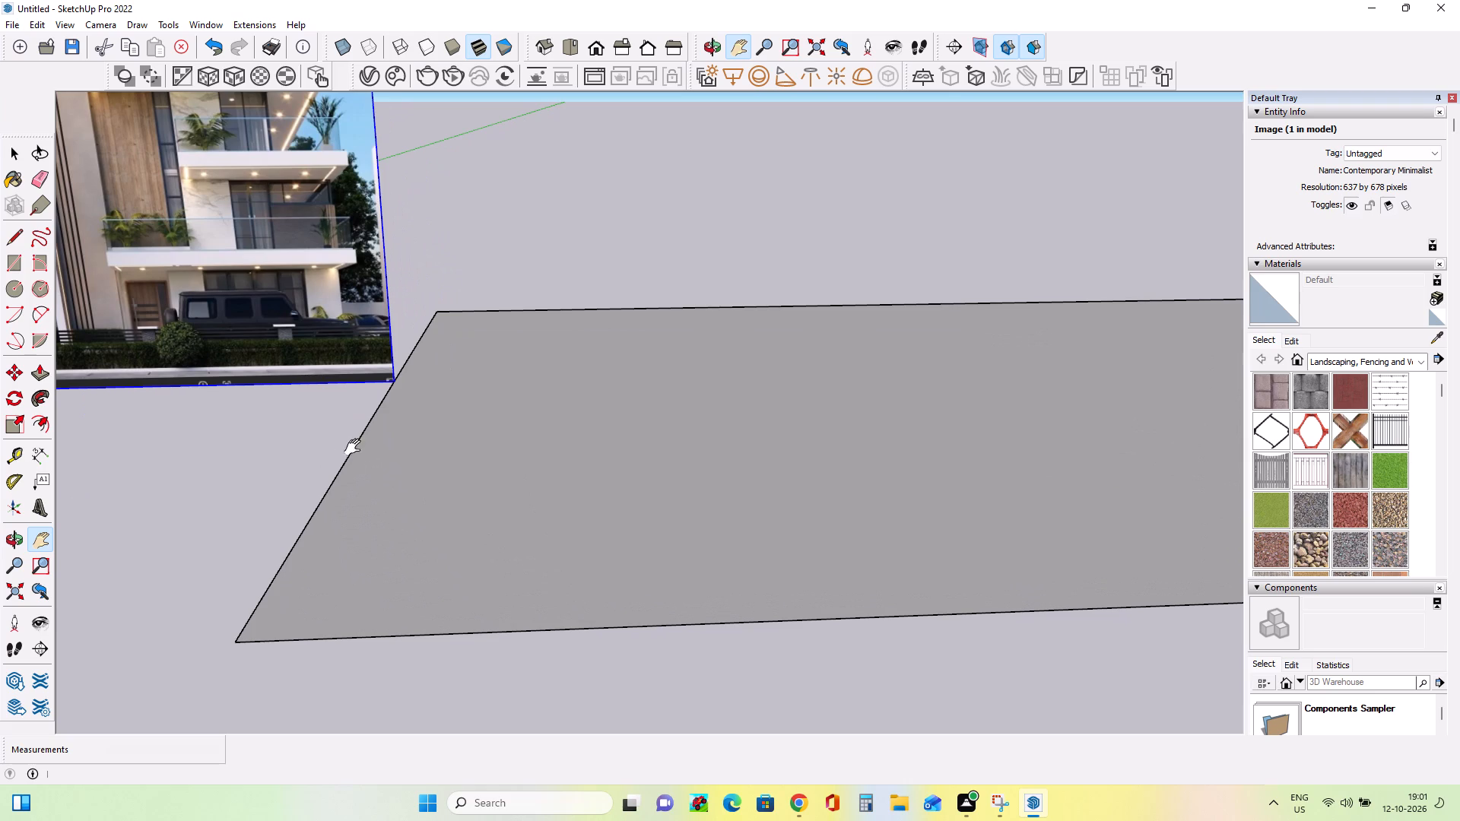
scroll(176, 321, up, 3)
drag(187, 314, 276, 345)
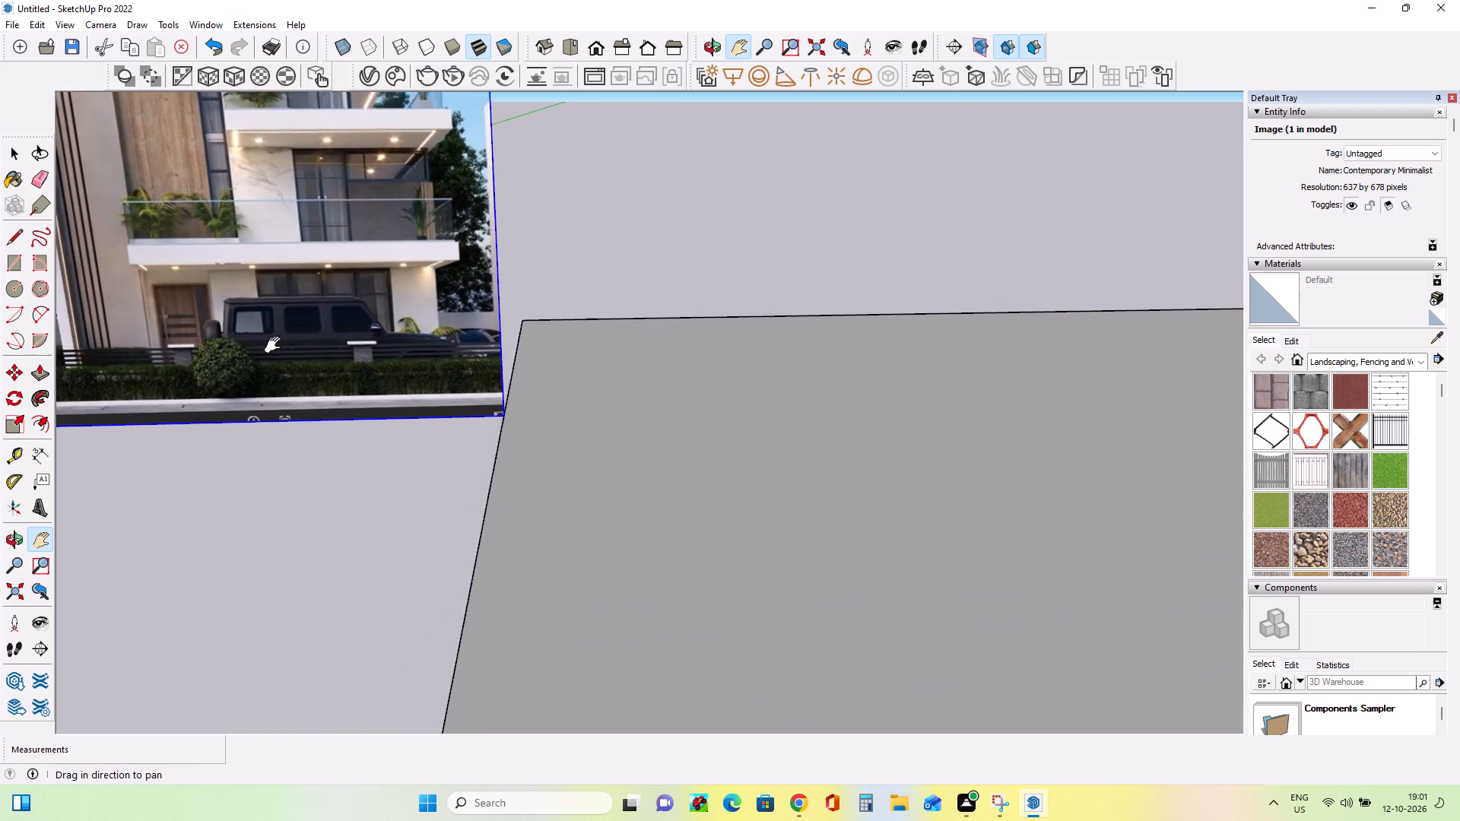
drag(276, 345, 373, 522)
middle_drag(397, 510, 401, 436)
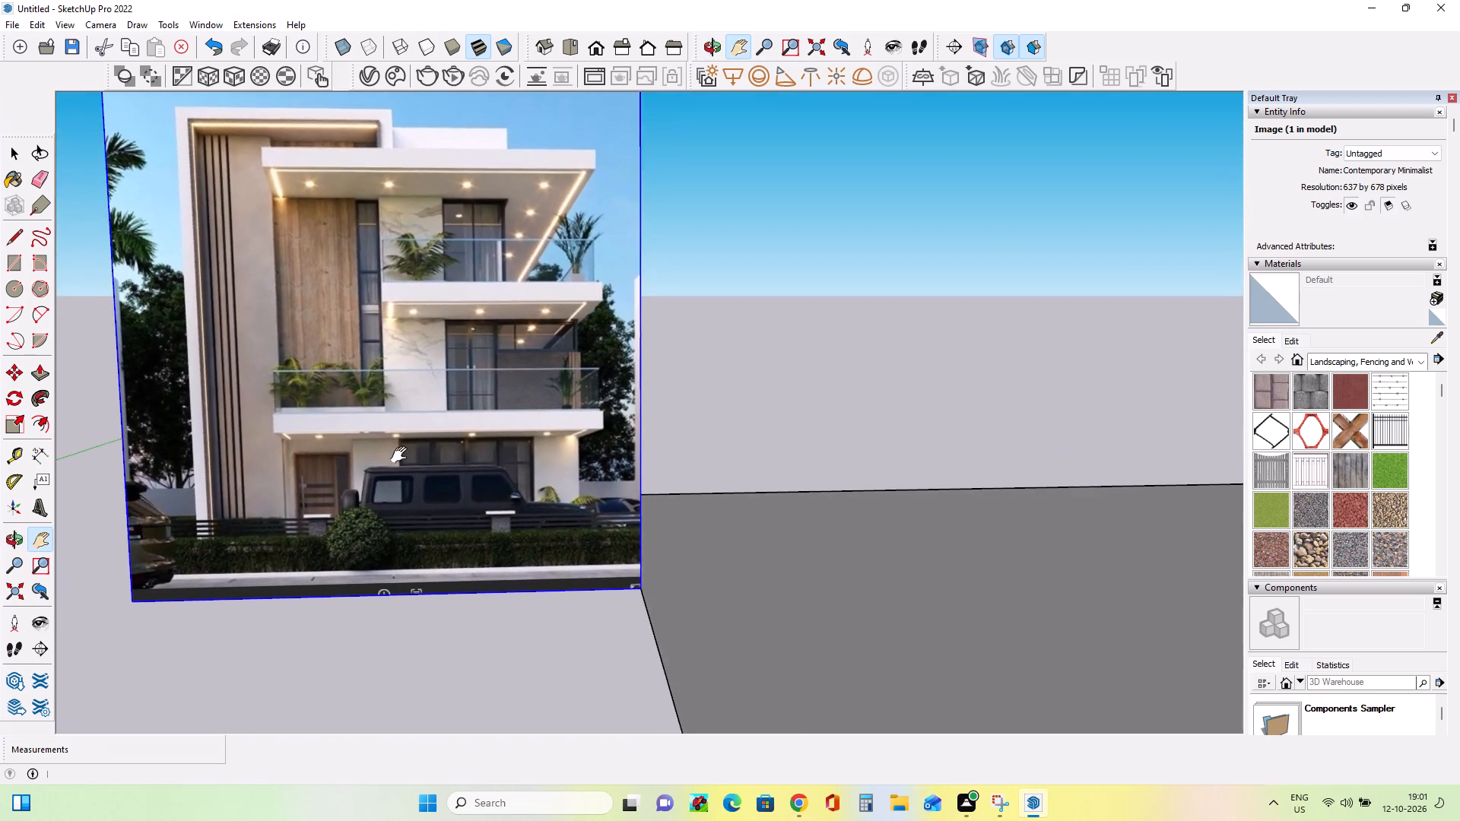
scroll(401, 477, up, 6)
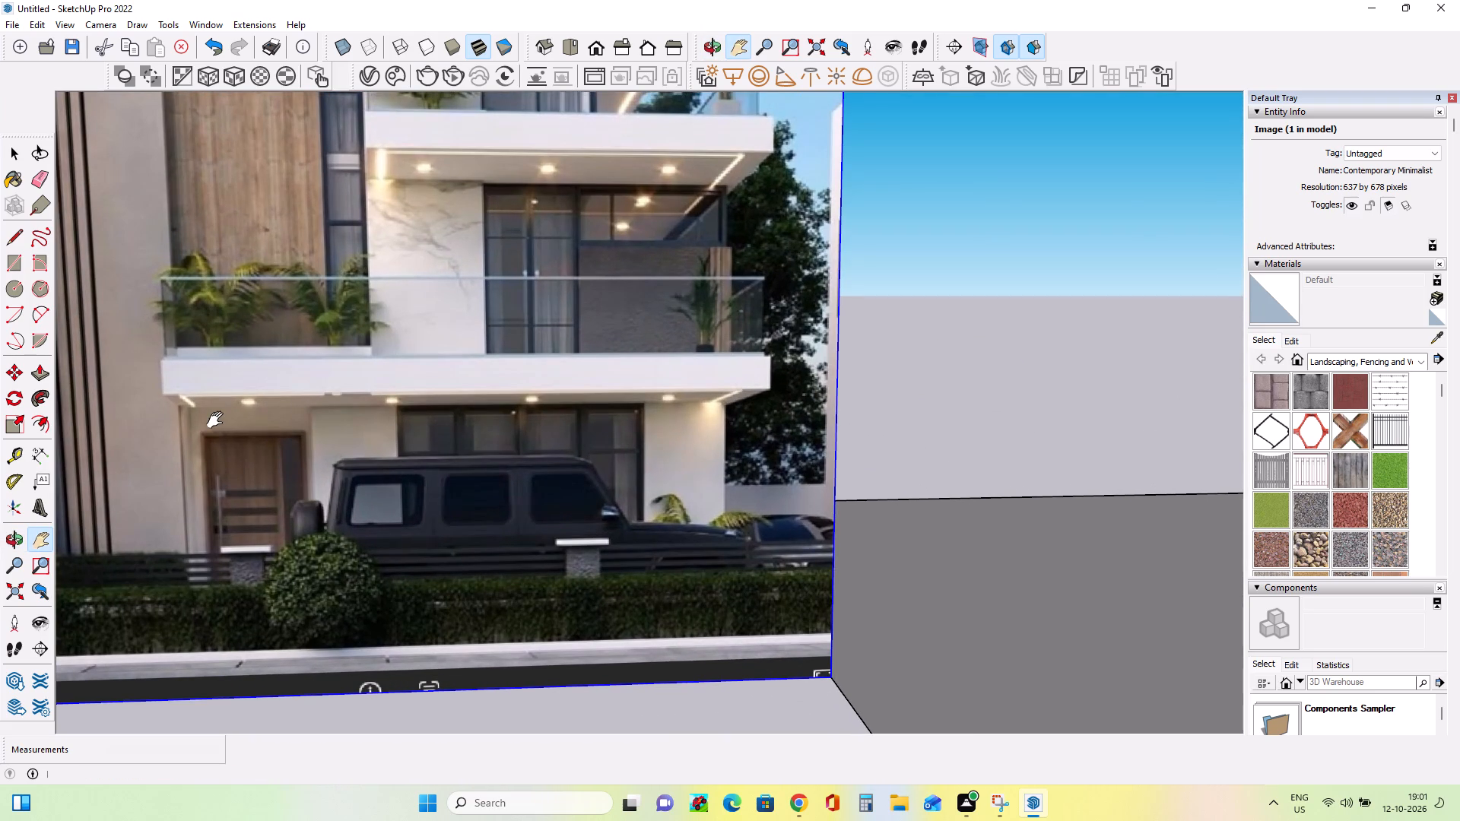
scroll(275, 471, up, 3)
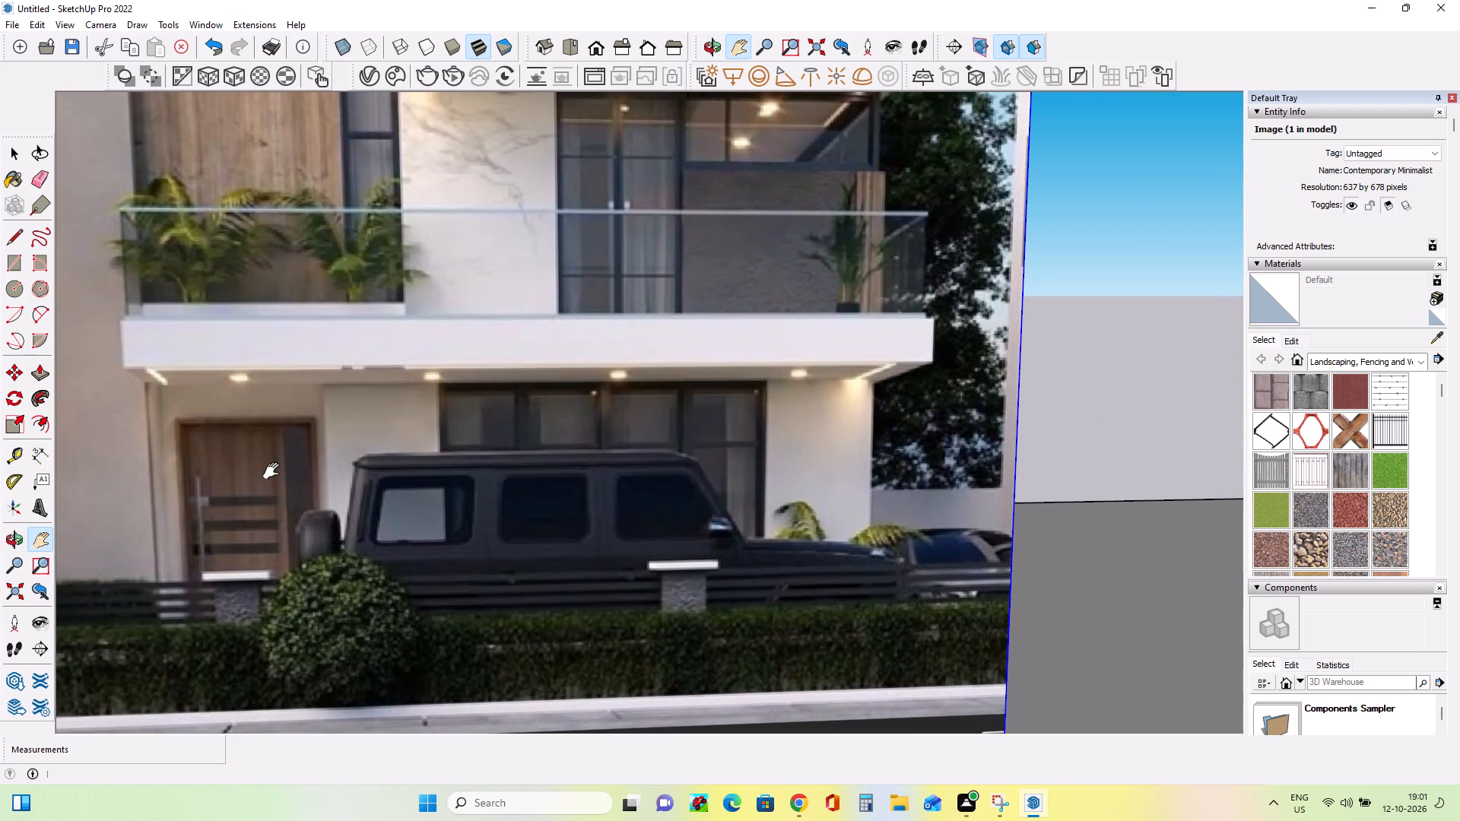
scroll(275, 471, down, 6)
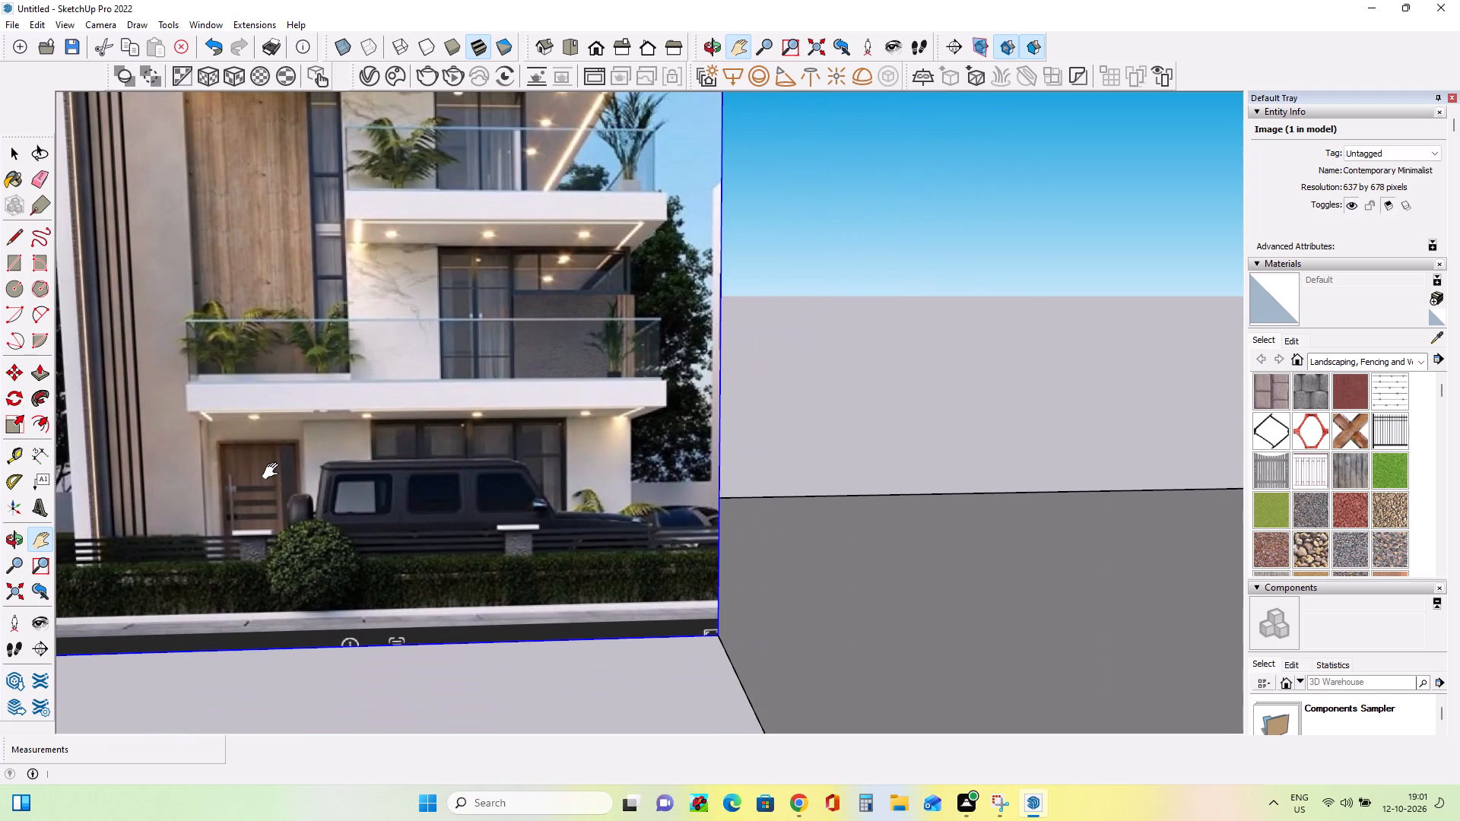
scroll(202, 404, up, 4)
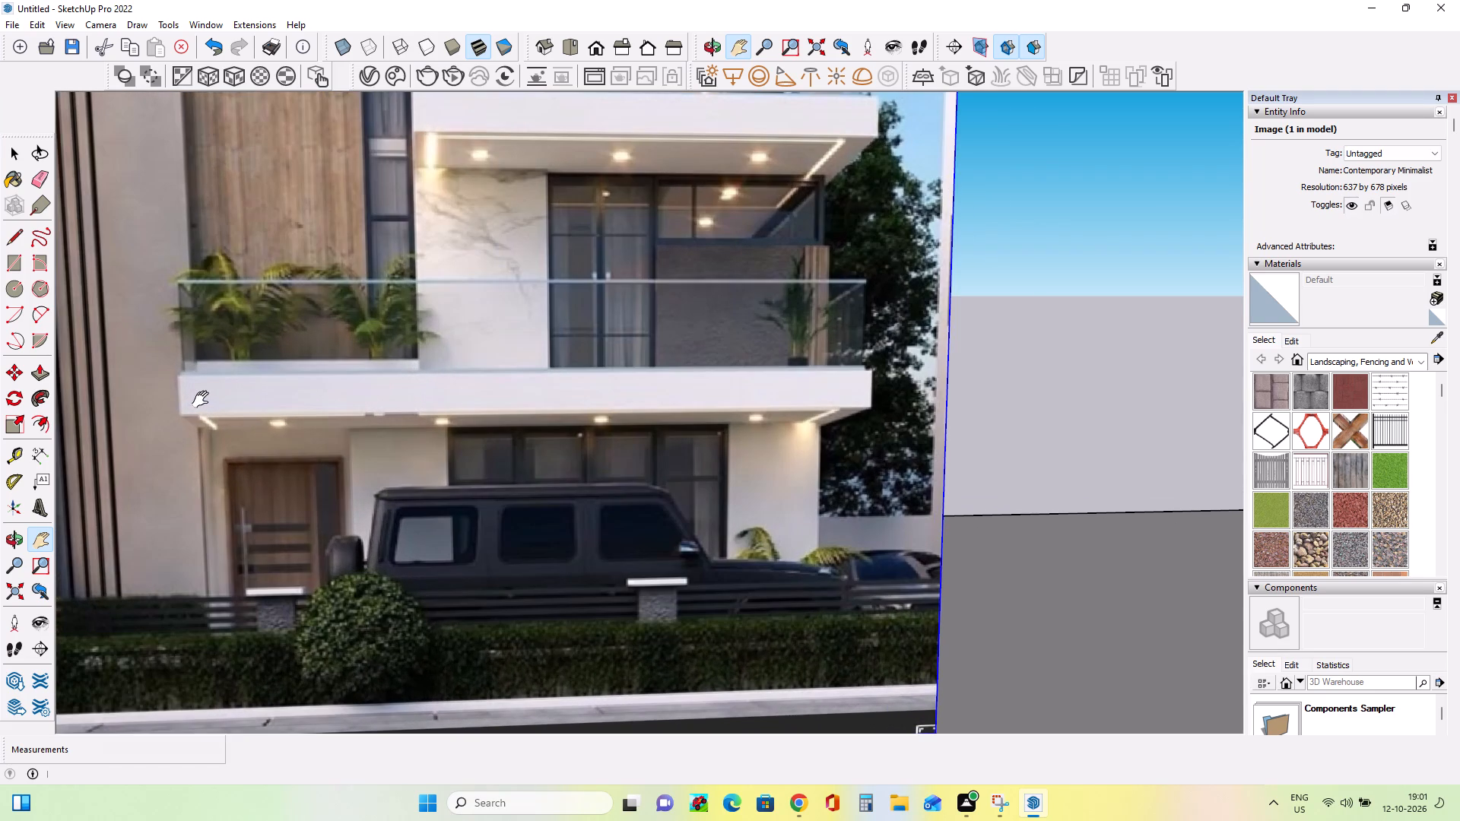
middle_drag(222, 414, 230, 433)
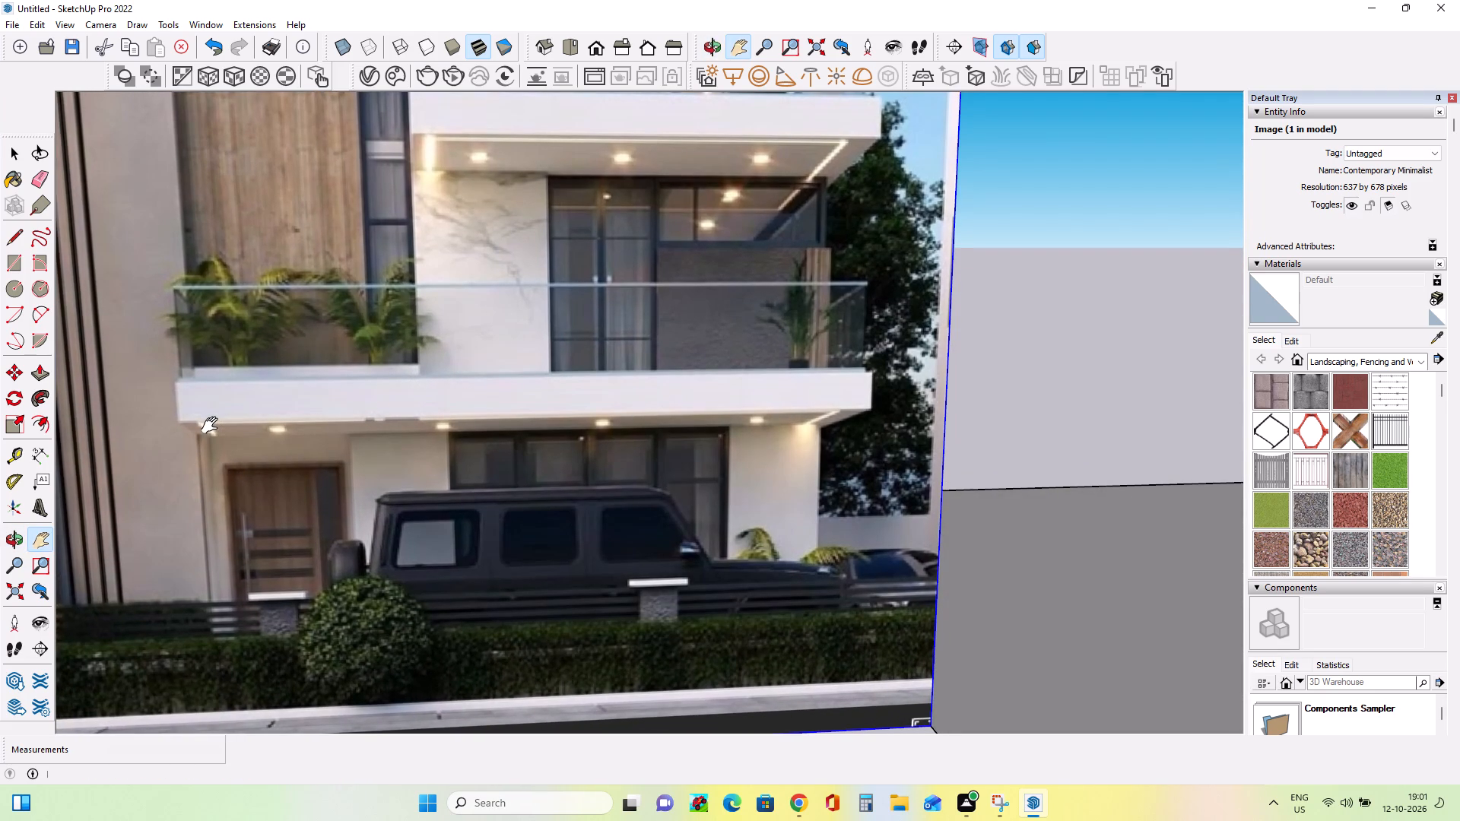
scroll(213, 426, down, 13)
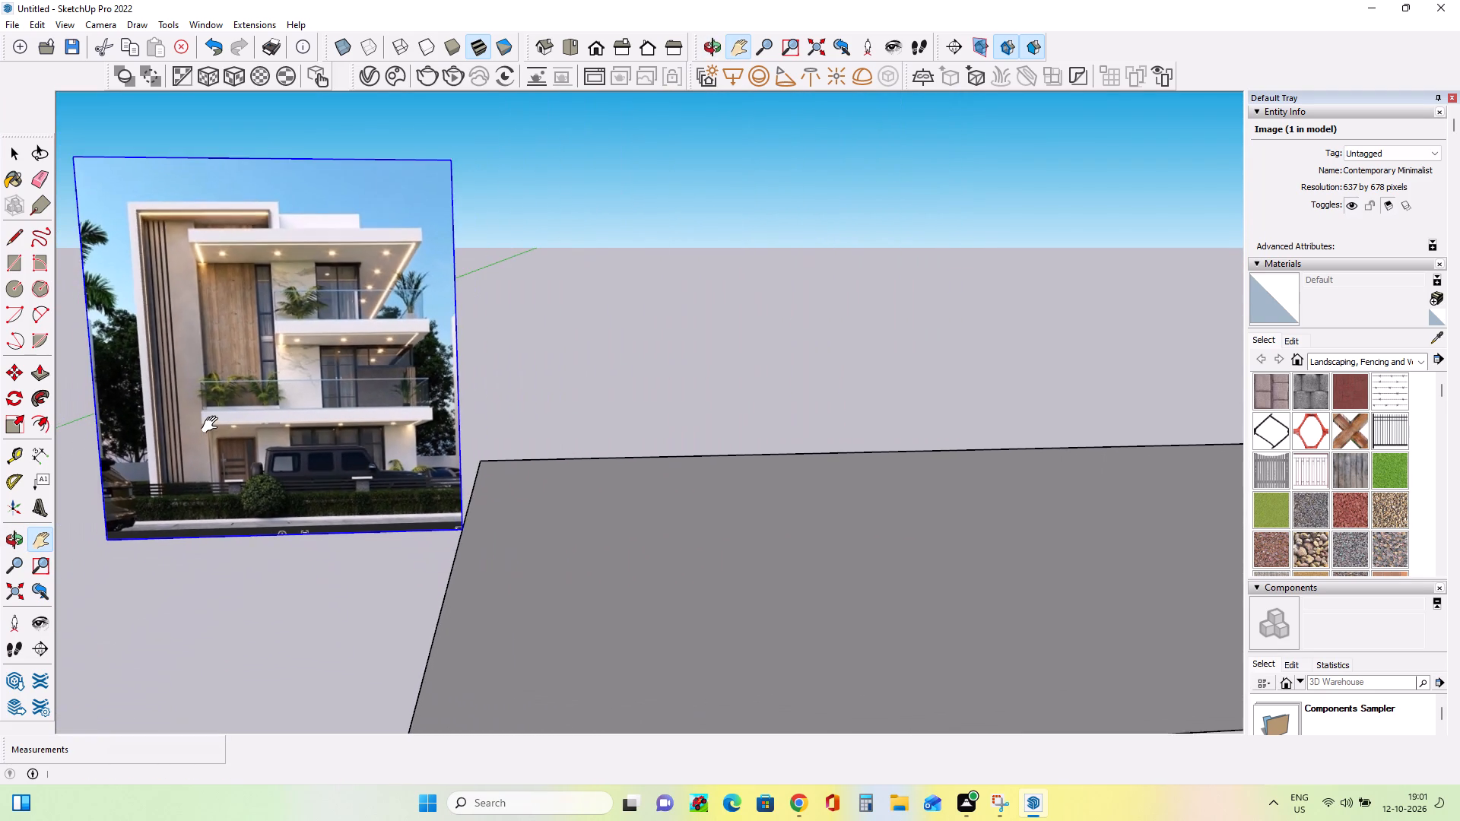
scroll(213, 425, down, 10)
middle_drag(431, 480, 428, 500)
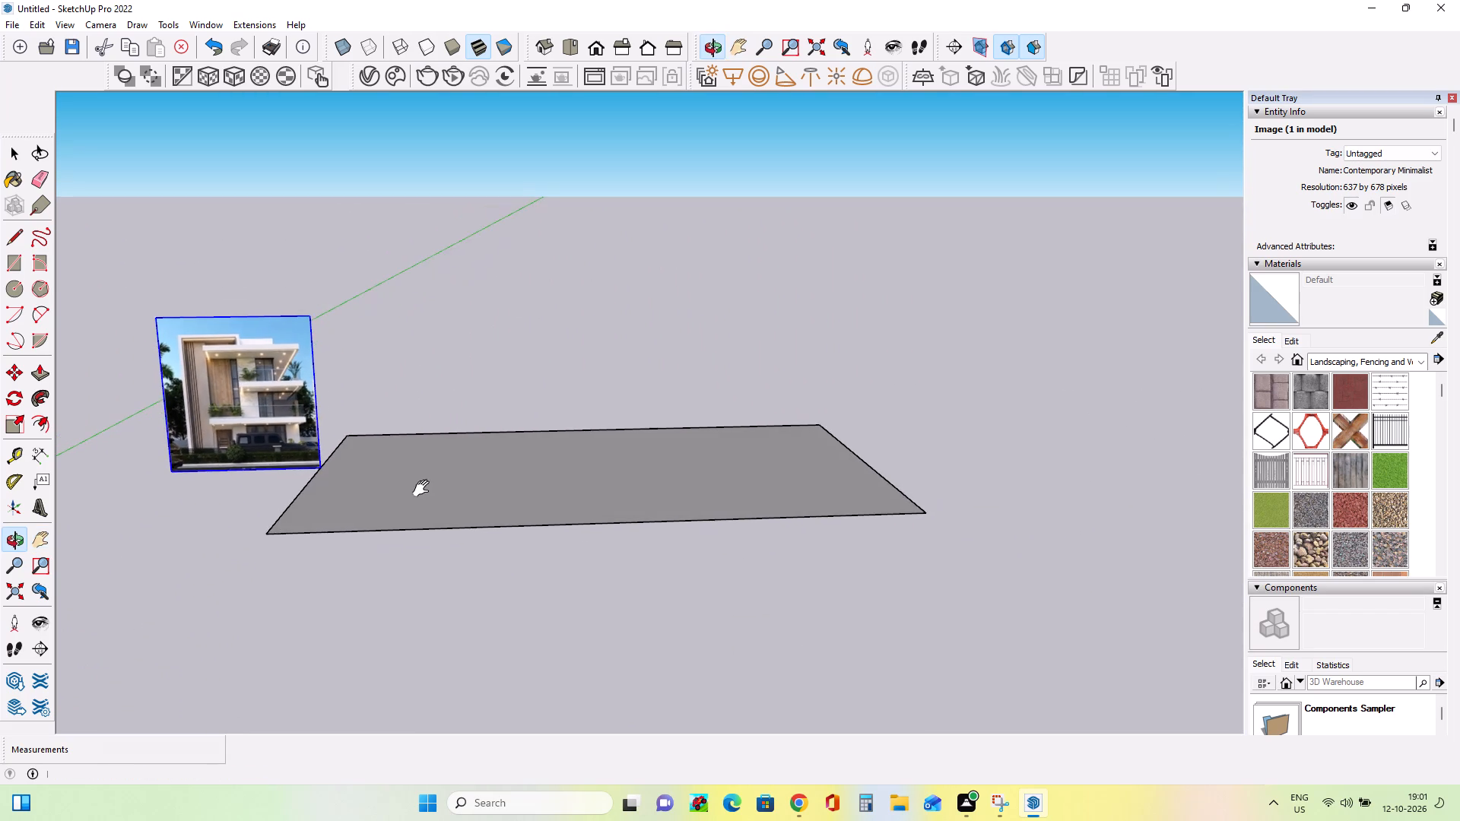
scroll(466, 483, up, 4)
middle_click(466, 483)
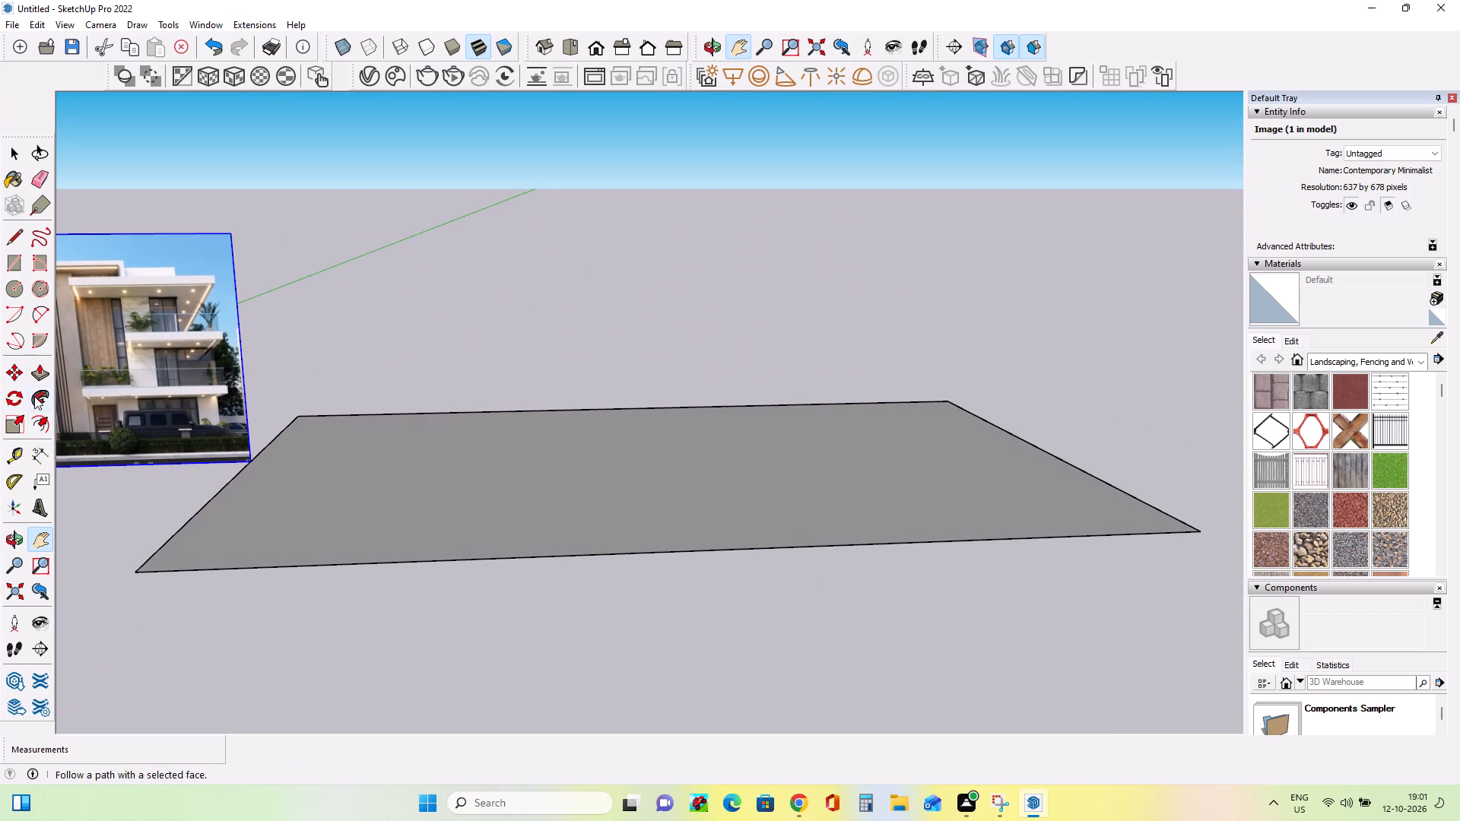
Draw a building footprint rectangle of about 16' 8" by 10' 11" on the ground, reaching its back edge.
click(8, 262)
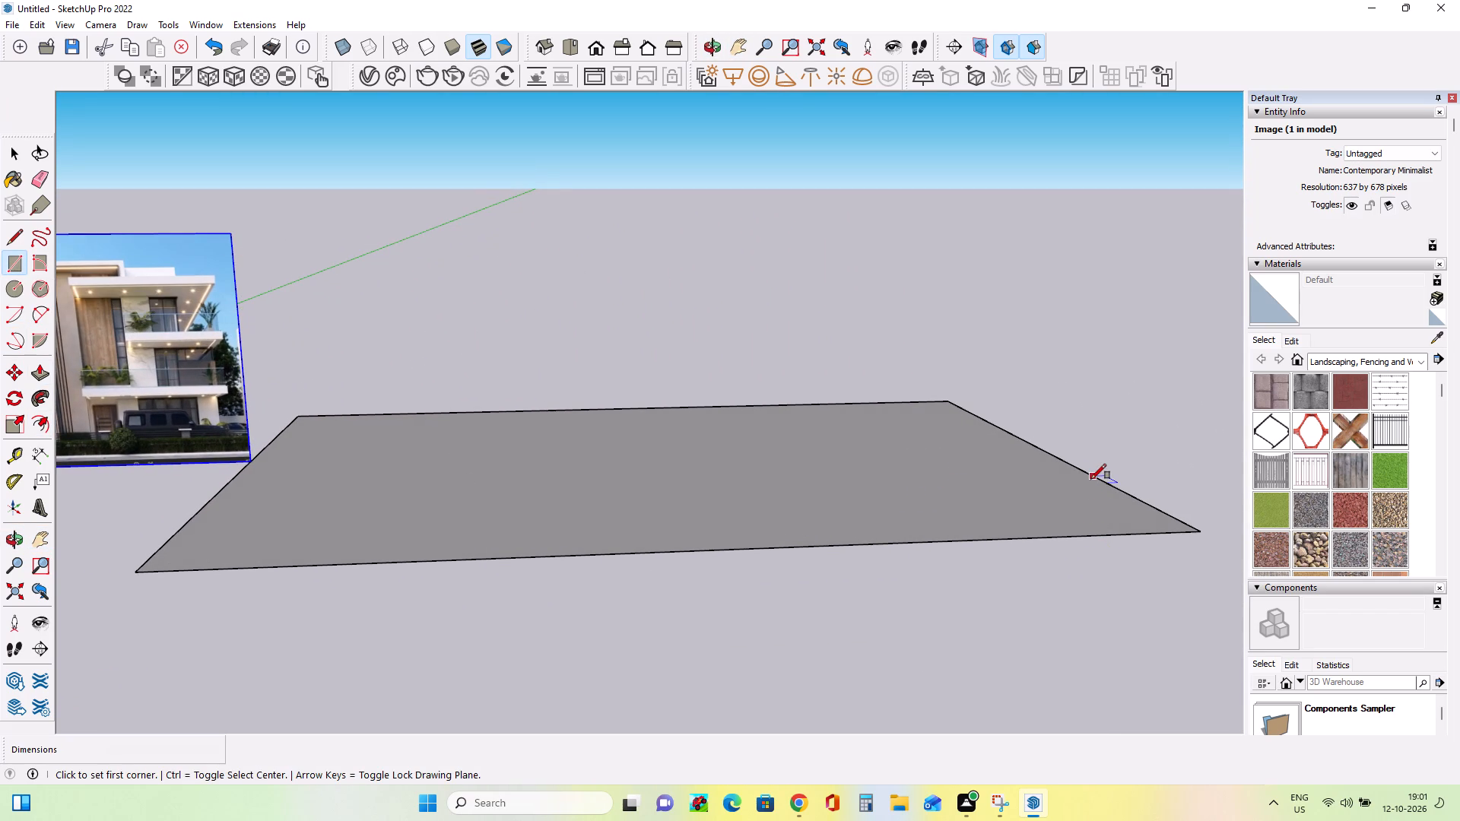
middle_drag(1091, 480, 1095, 495)
click(1021, 499)
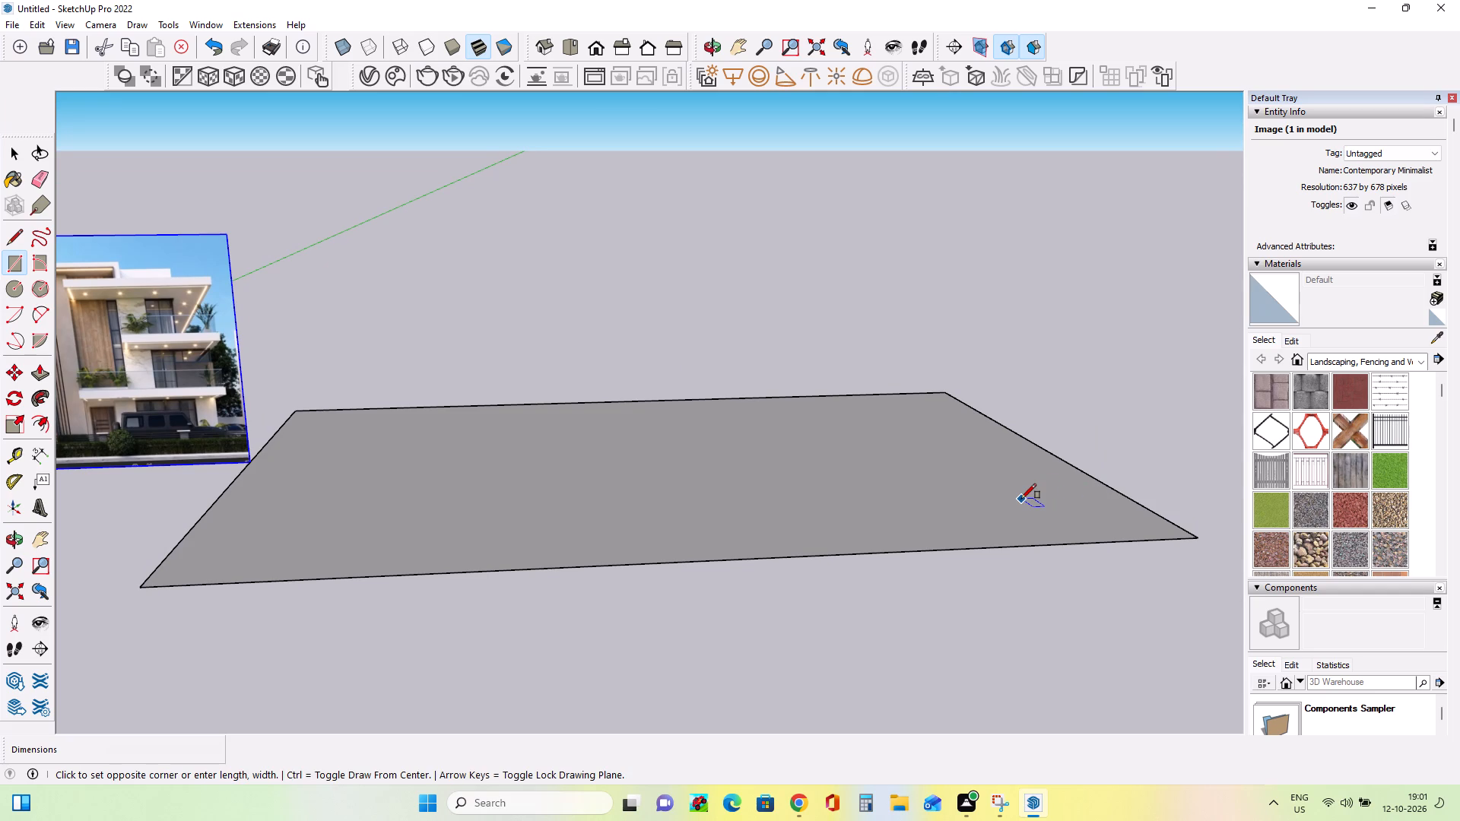
click(386, 410)
middle_drag(638, 559, 643, 575)
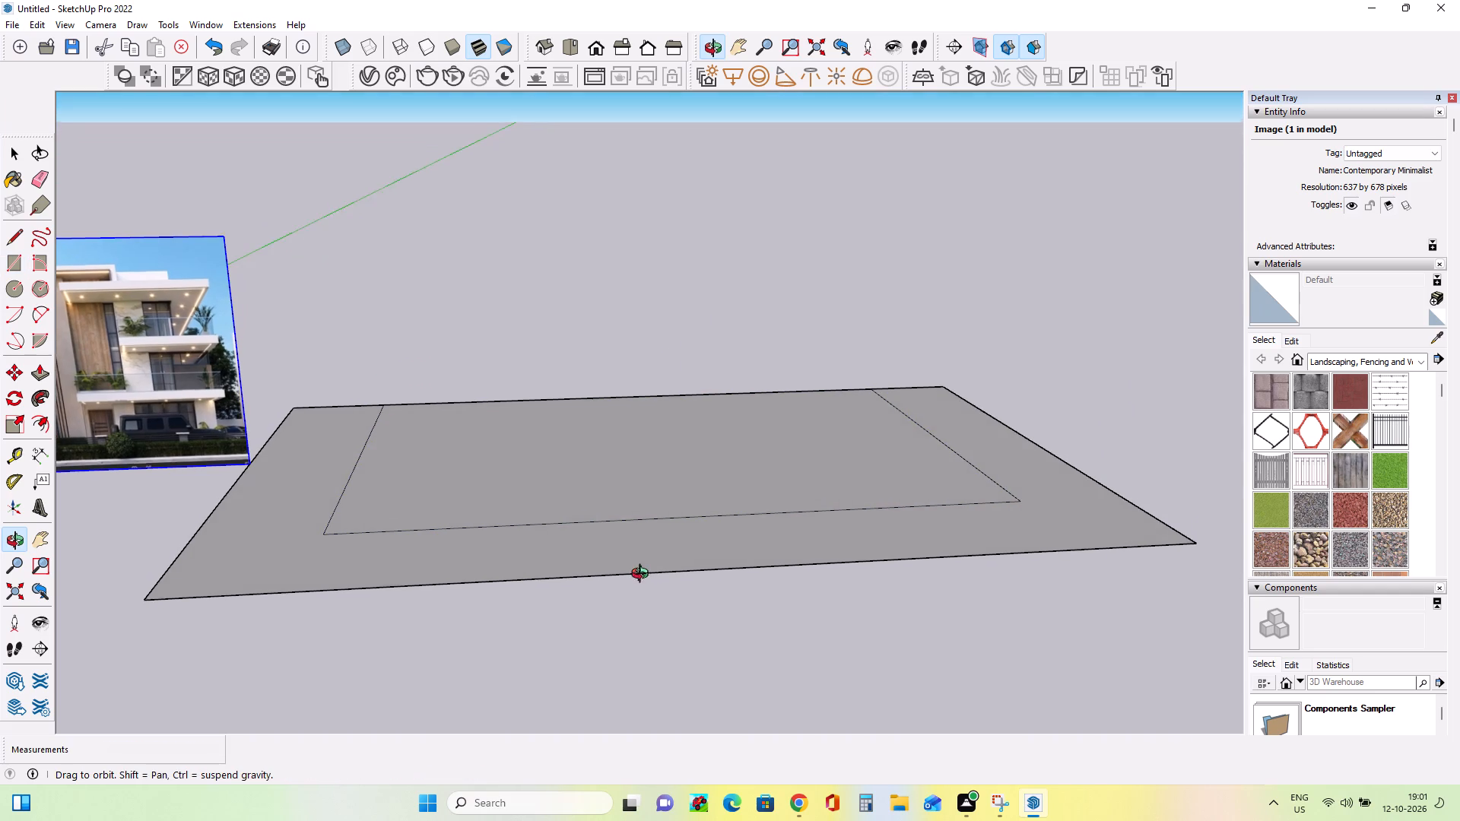
middle_drag(643, 575, 645, 591)
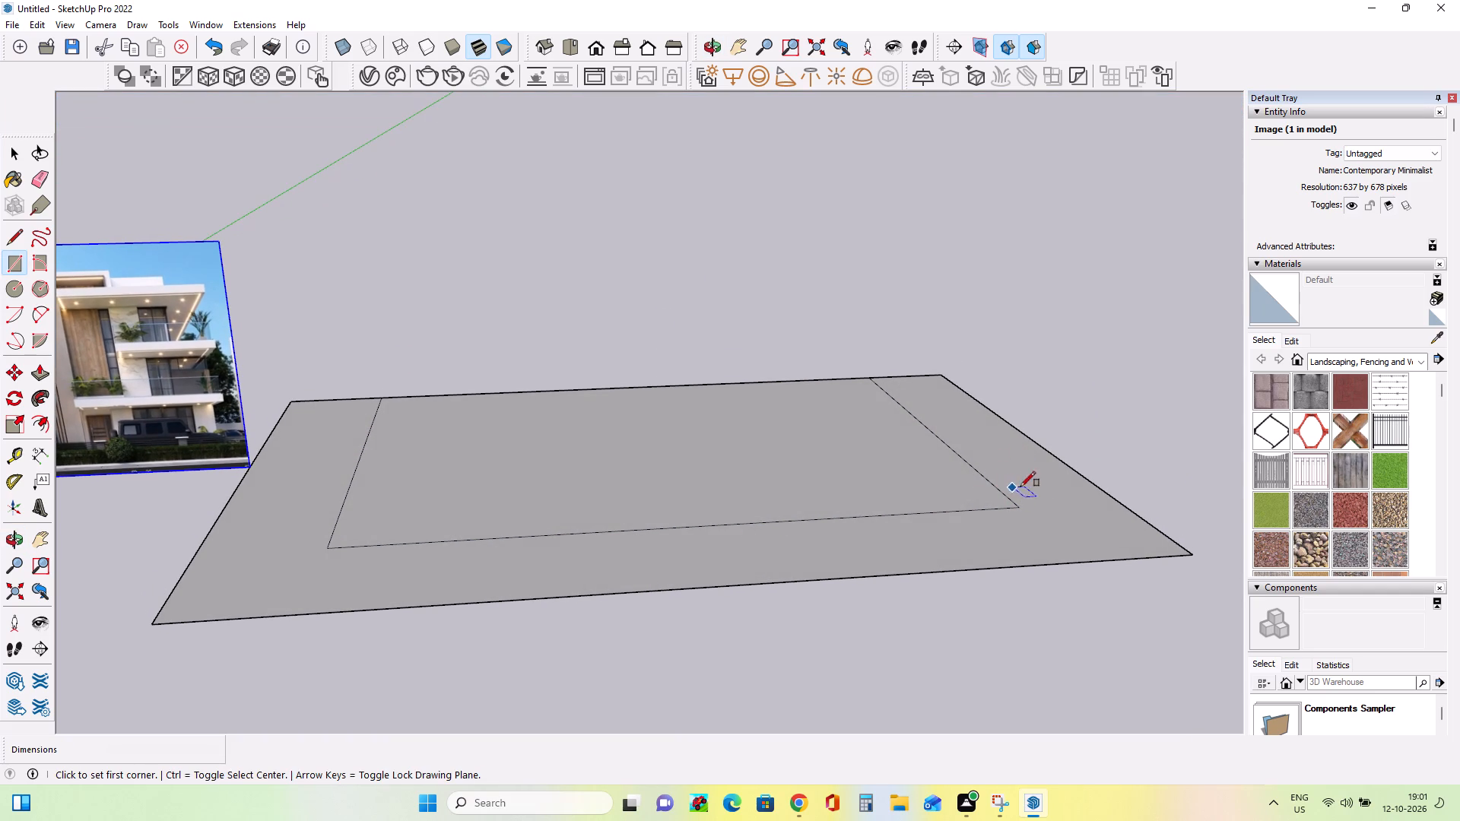
Draw a rectangle of about 13' 1" by 4' 6" inside the footprint, starting from its front corner farthest from the facade image.
click(1011, 504)
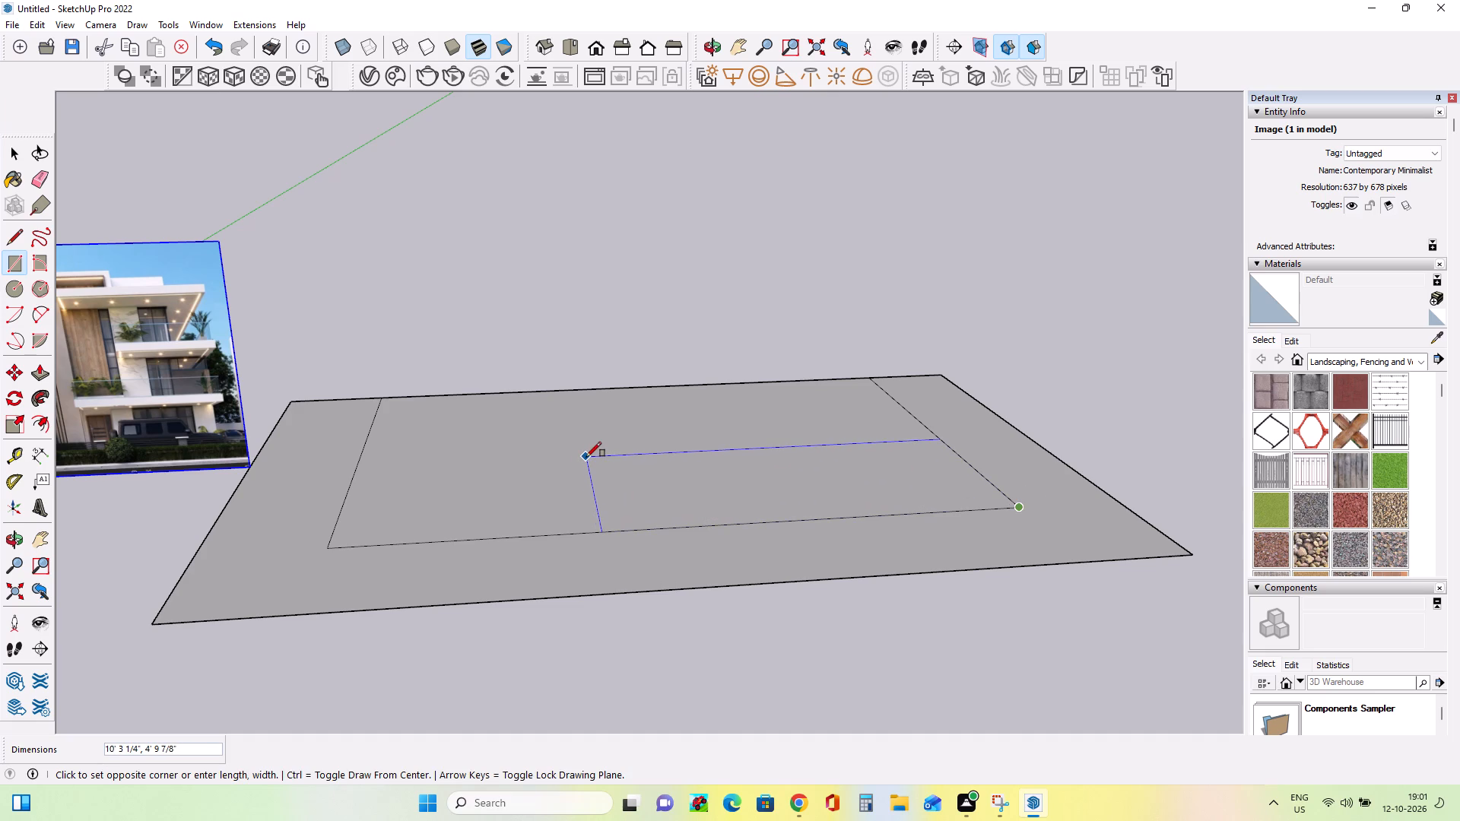
scroll(580, 455, down, 4)
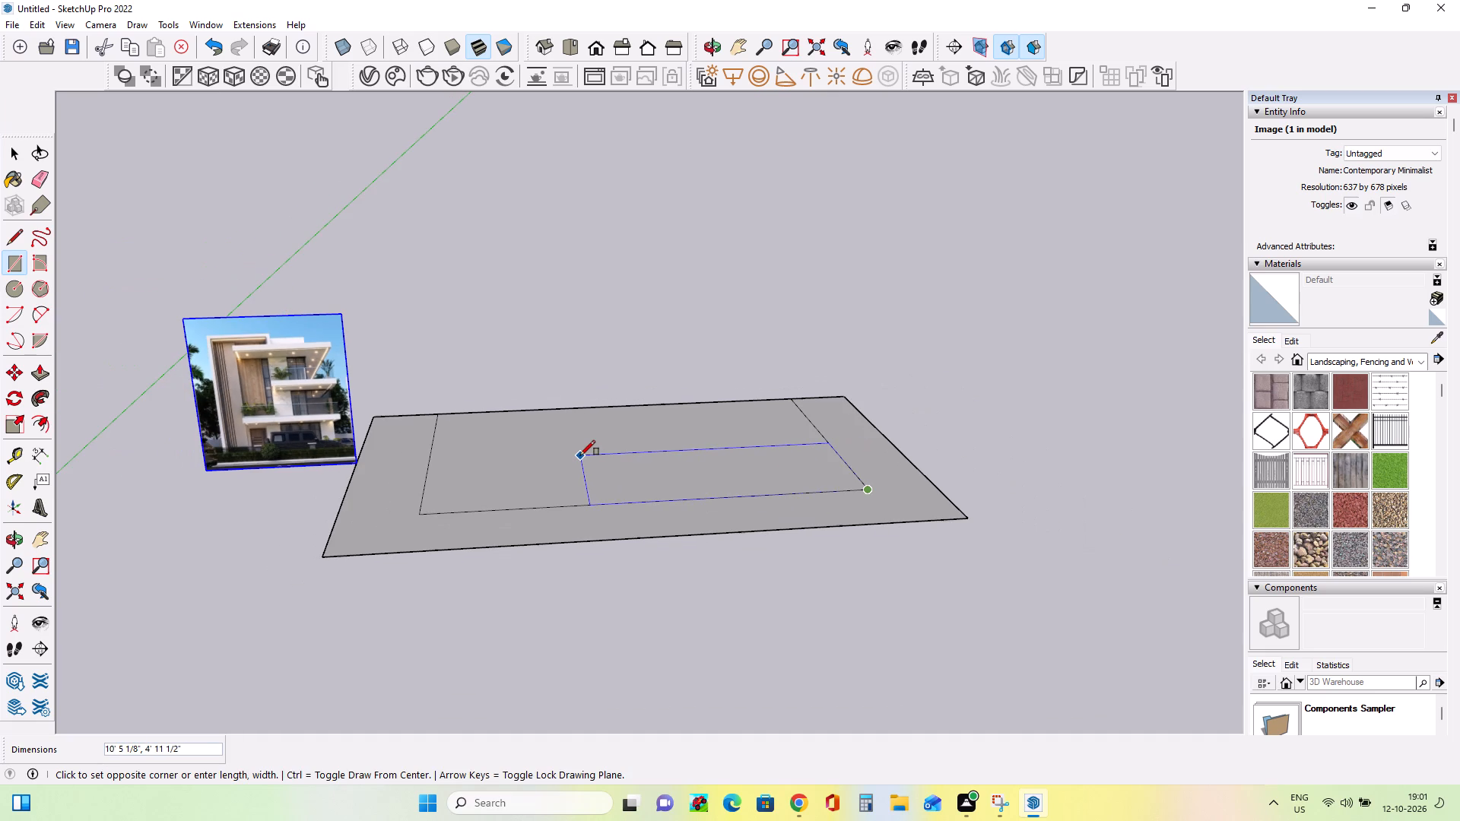
scroll(580, 455, up, 3)
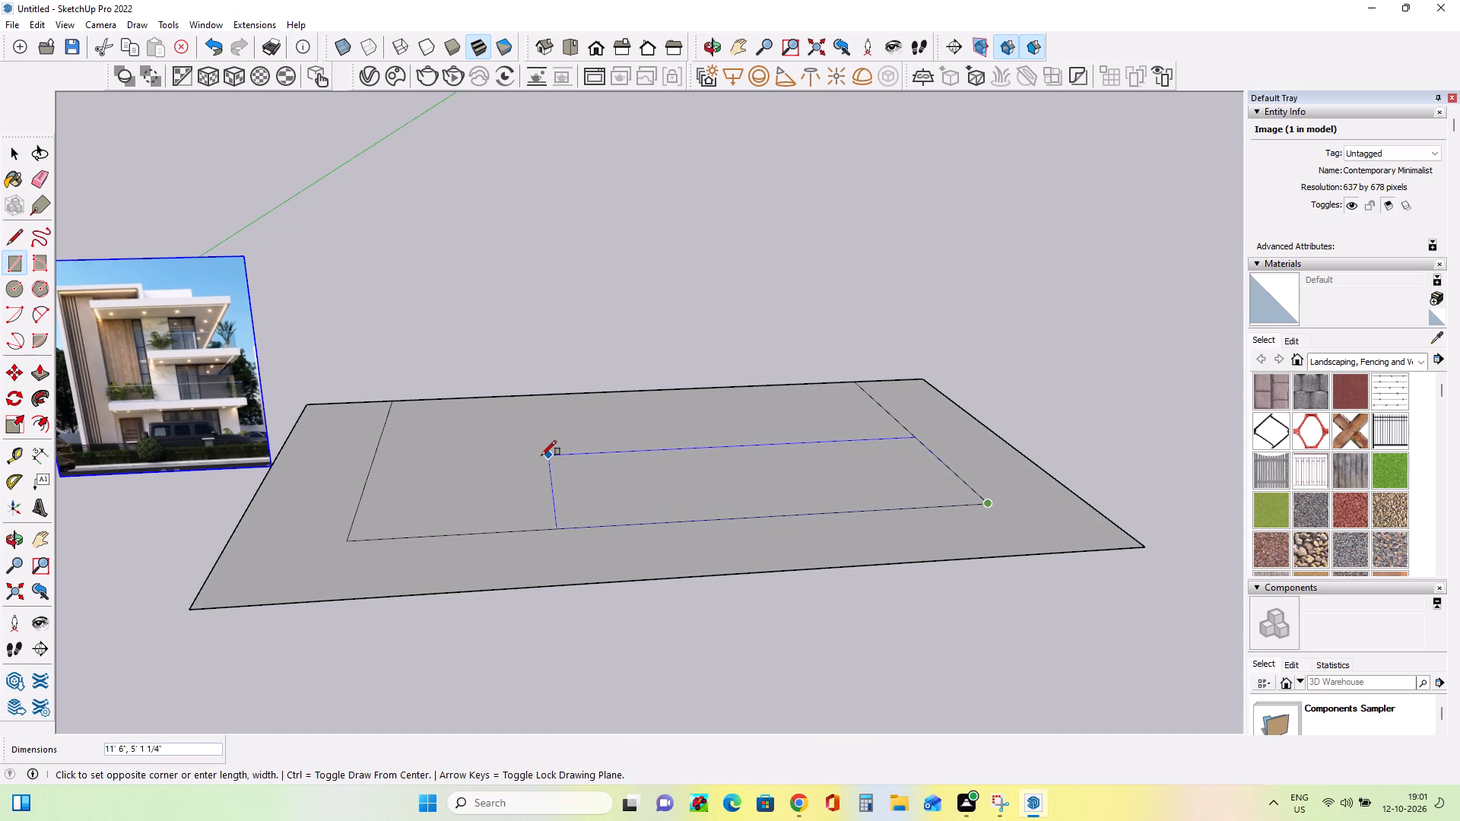
click(489, 465)
middle_drag(537, 538, 540, 521)
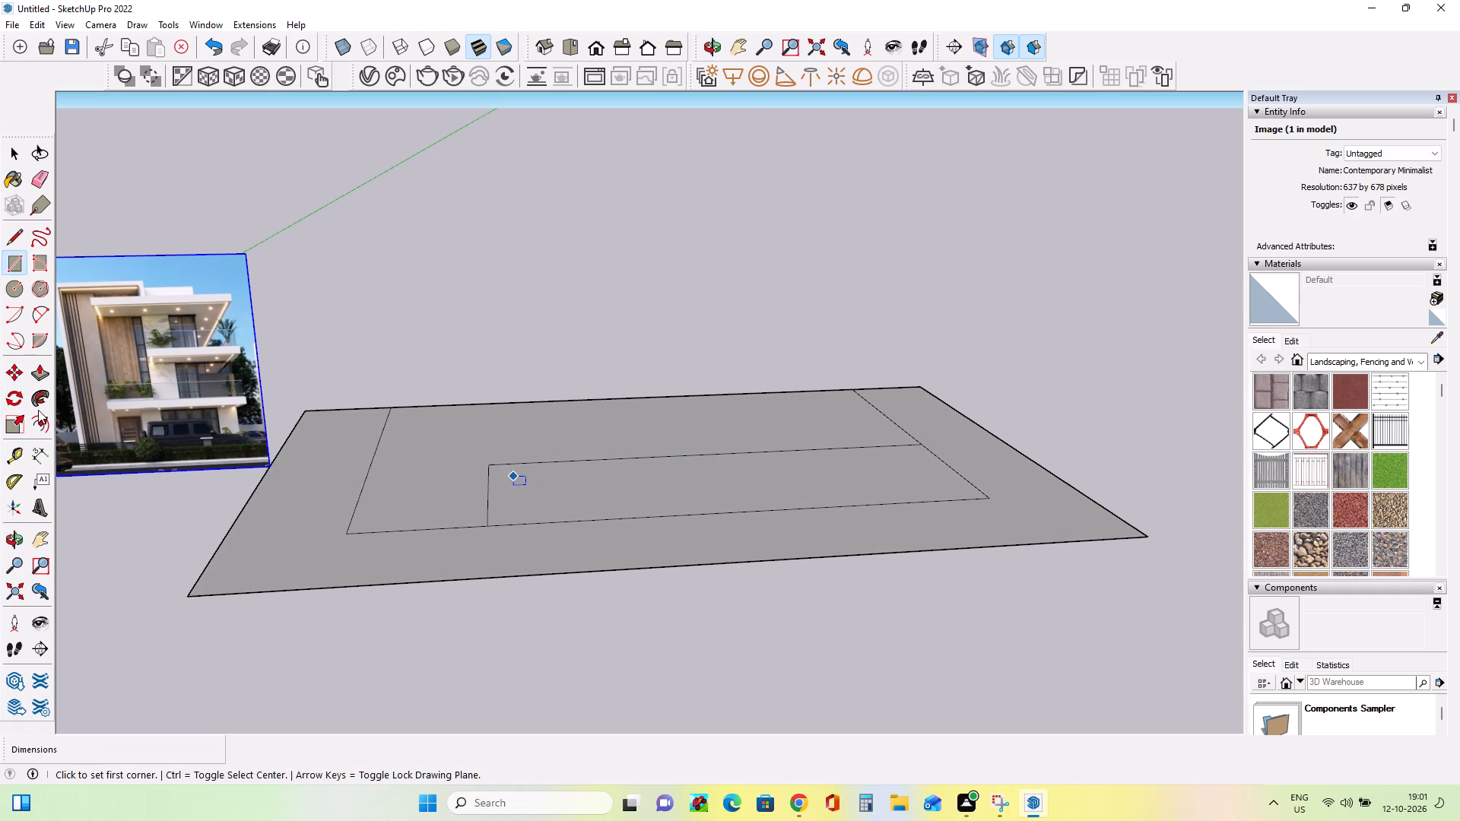
Push/Pull the smaller front rectangle up about 2' 10" into a block and raise its top by about another 9 5/8".
click(41, 371)
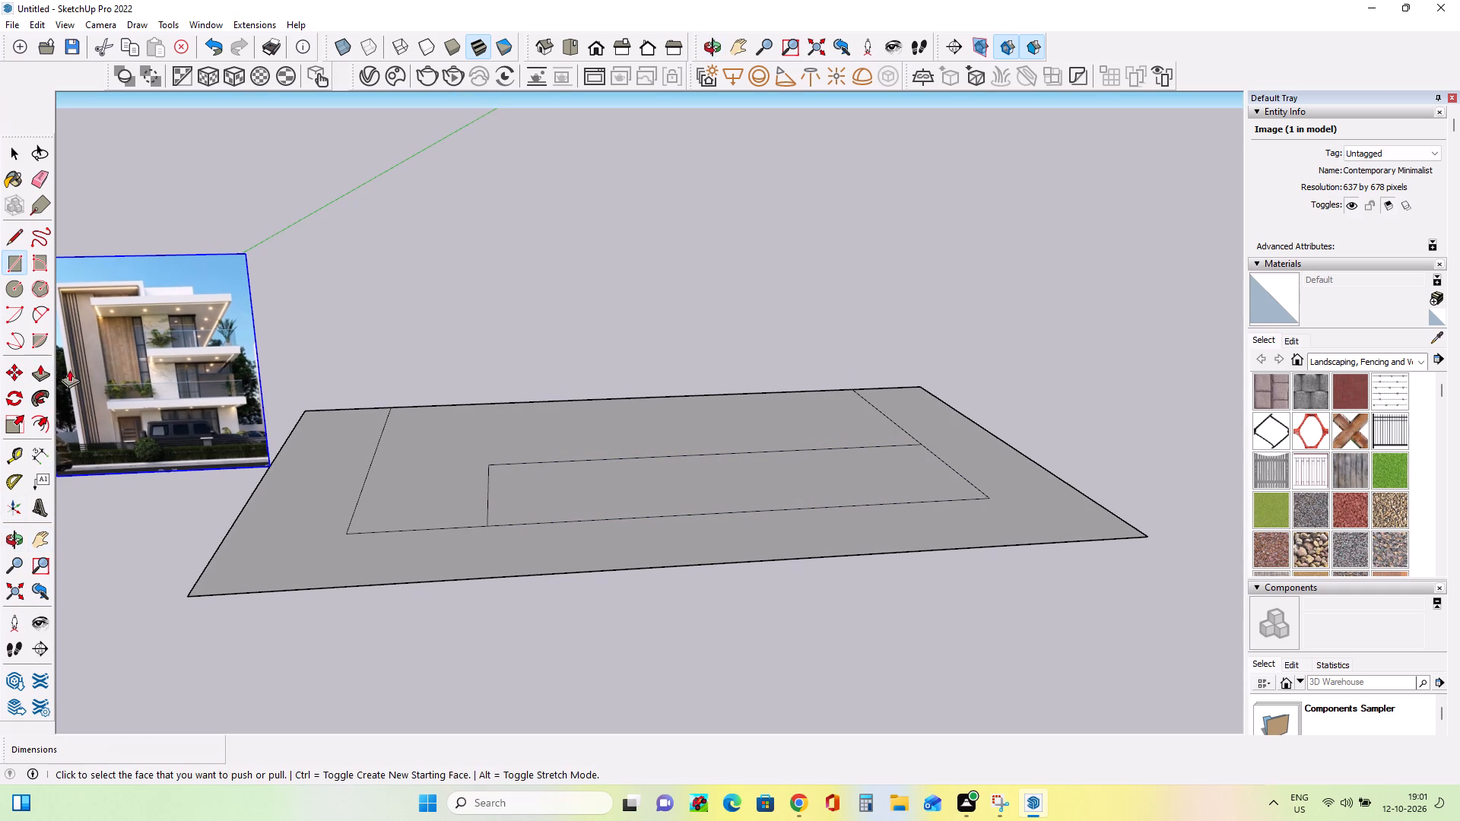
click(716, 505)
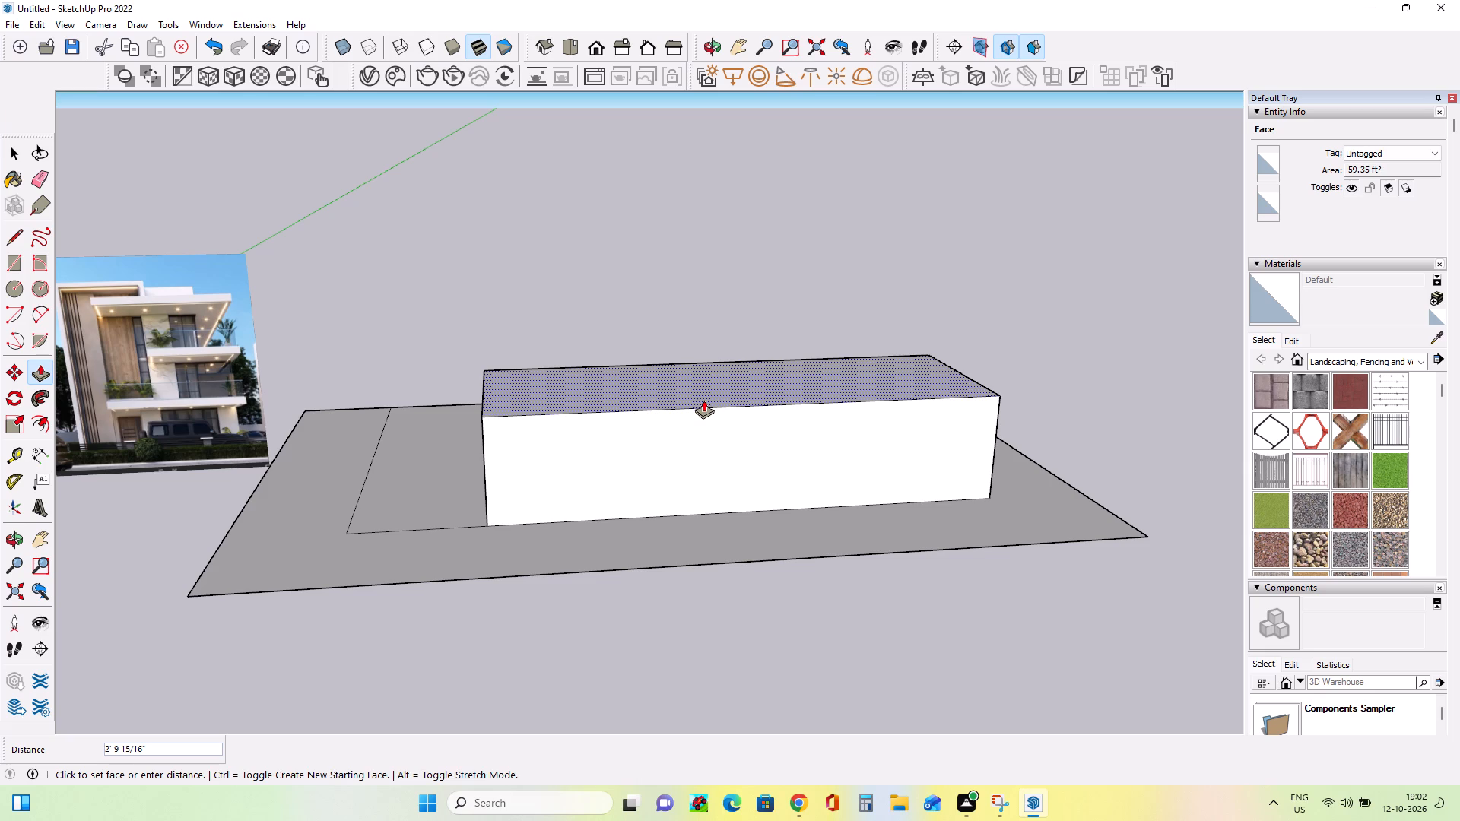
click(703, 400)
middle_drag(735, 494, 770, 501)
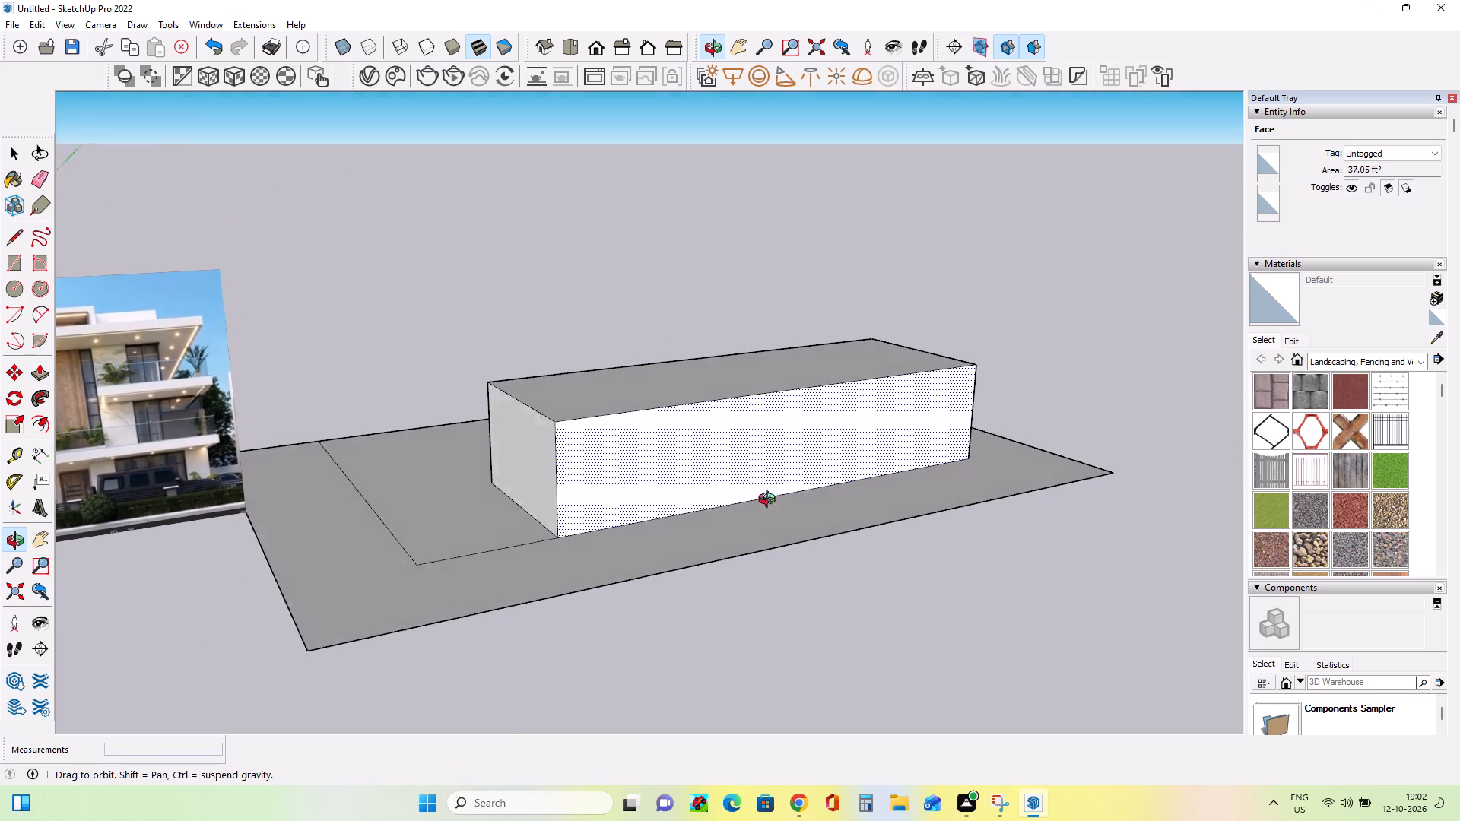
middle_drag(770, 501, 667, 517)
click(693, 400)
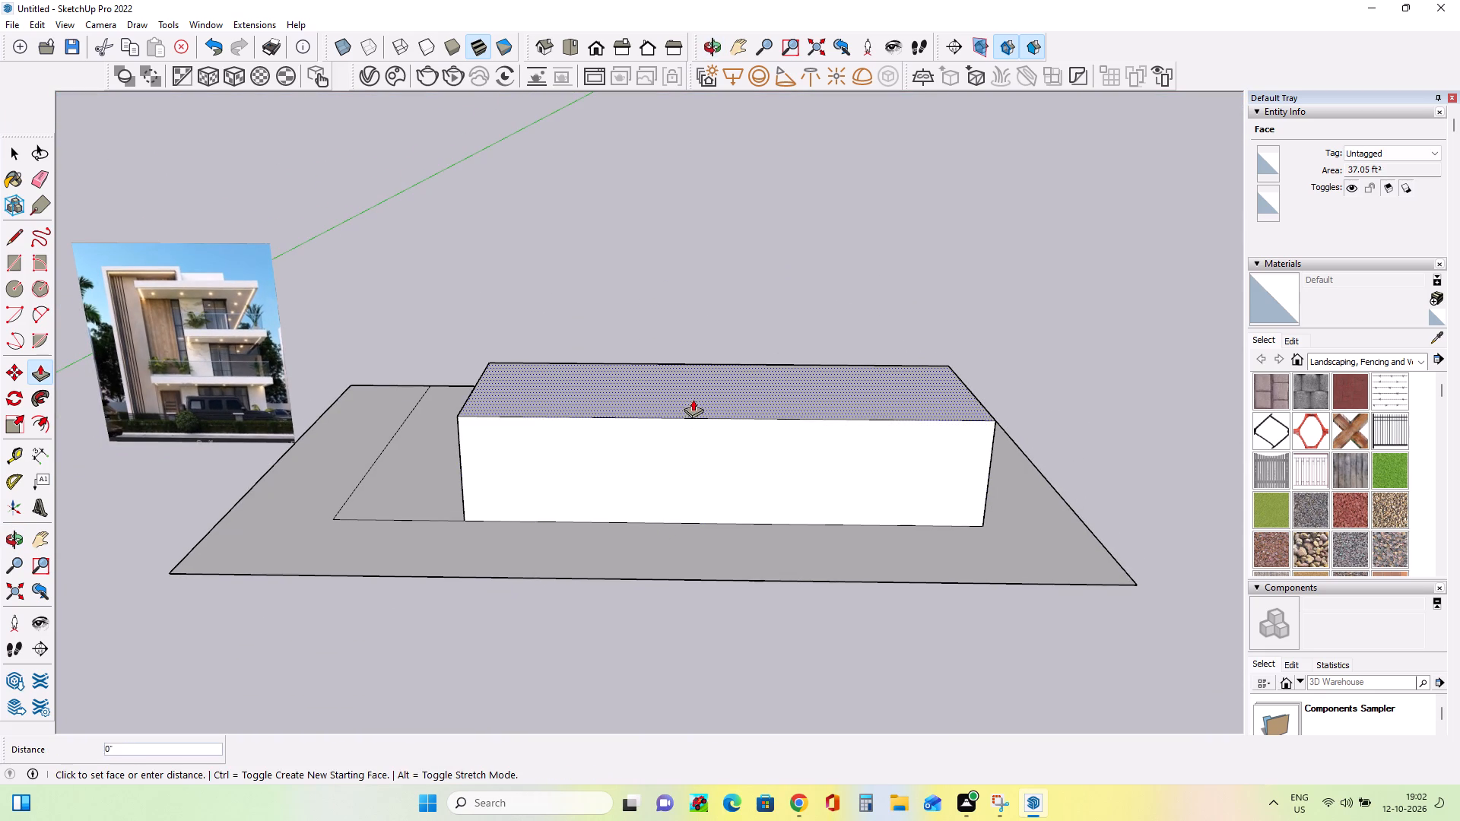
click(704, 370)
Examine the ground floor in the facade image against the raised block and the remaining footprint.
middle_drag(752, 521, 772, 483)
scroll(607, 449, up, 4)
scroll(611, 449, down, 3)
scroll(205, 418, up, 6)
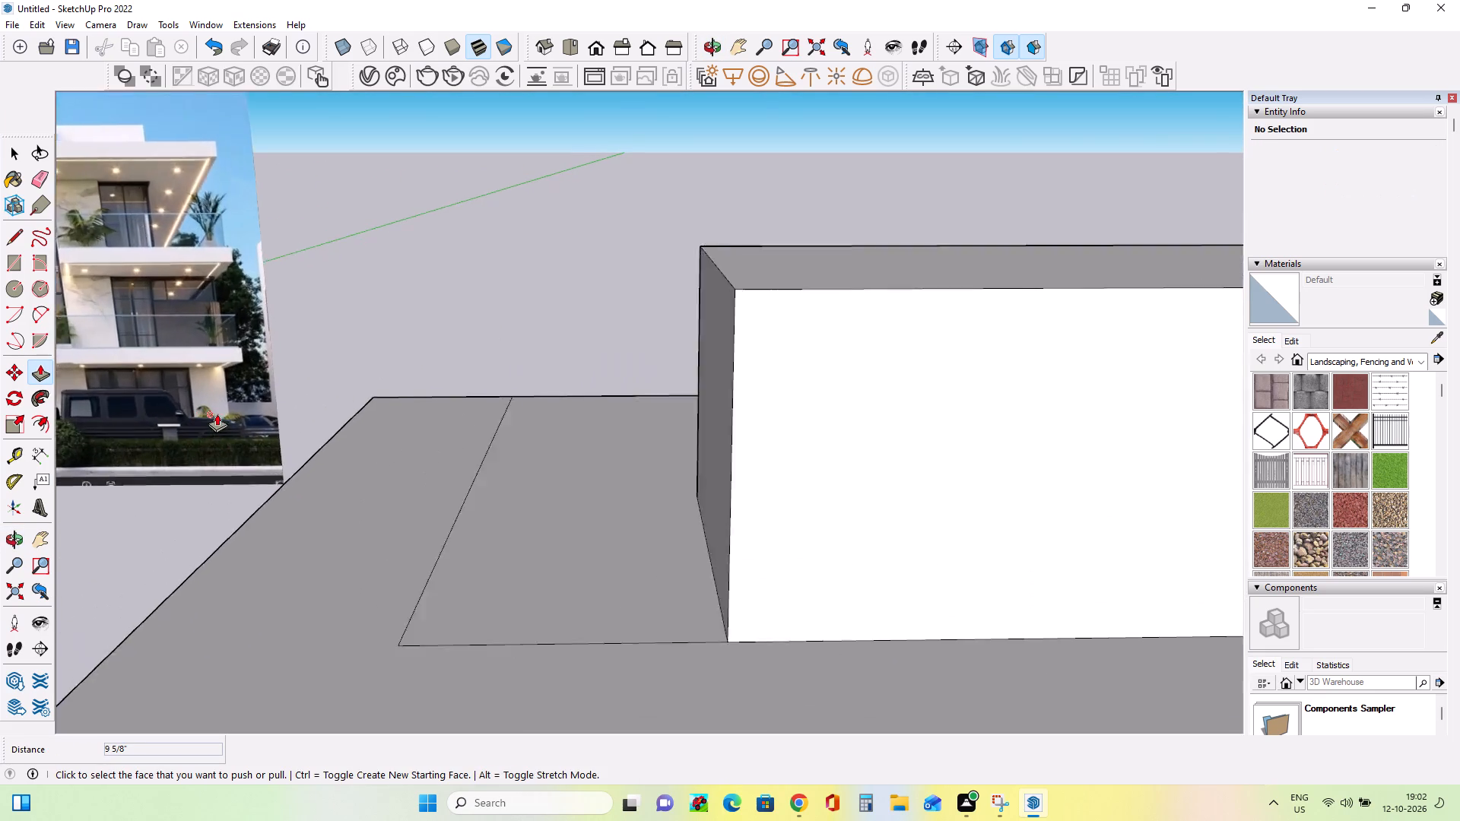
scroll(217, 414, up, 8)
scroll(216, 411, down, 15)
scroll(151, 410, up, 3)
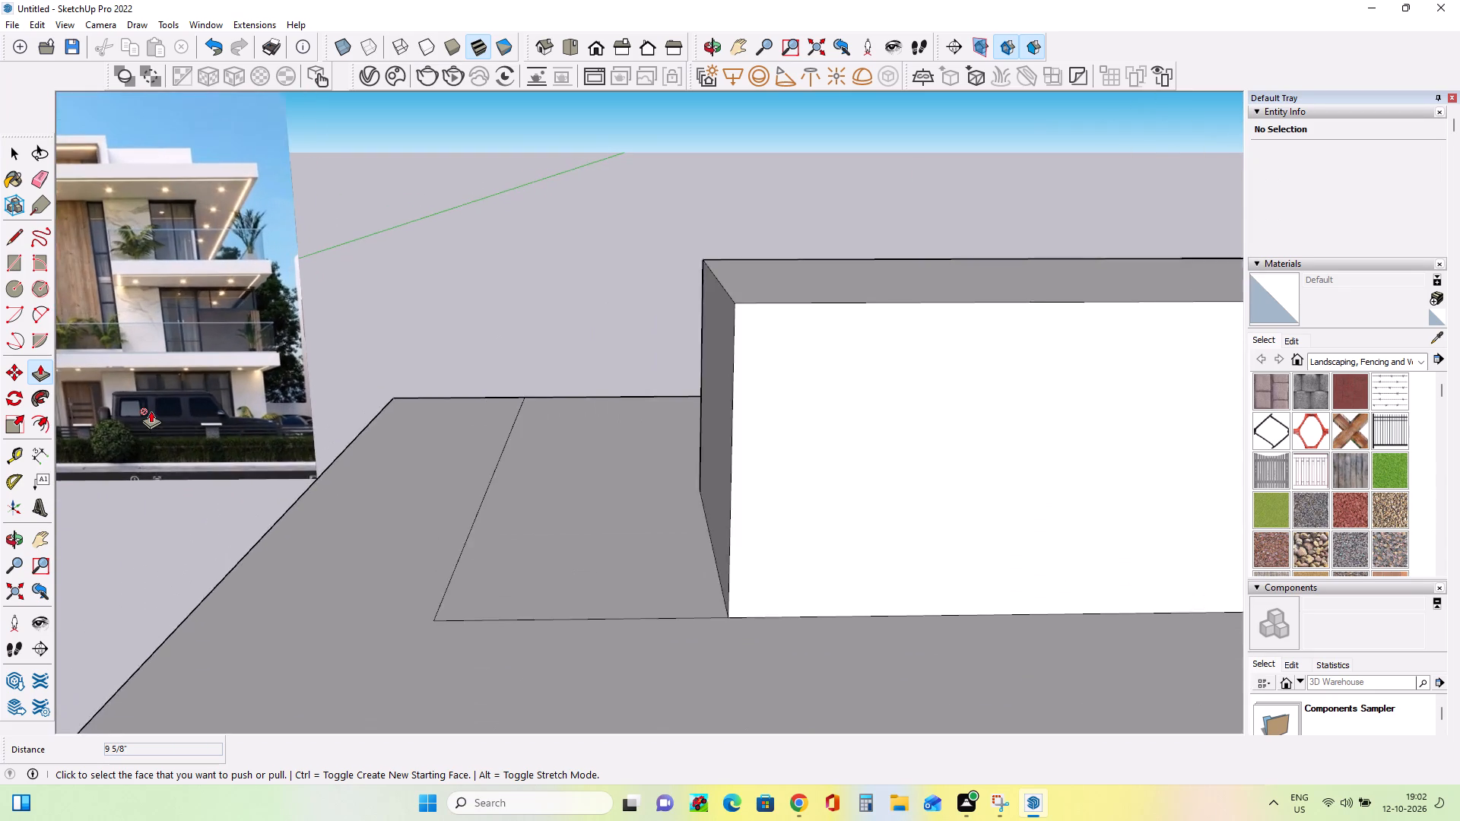
scroll(151, 410, up, 3)
scroll(151, 410, down, 1)
scroll(151, 410, up, 12)
scroll(152, 410, down, 8)
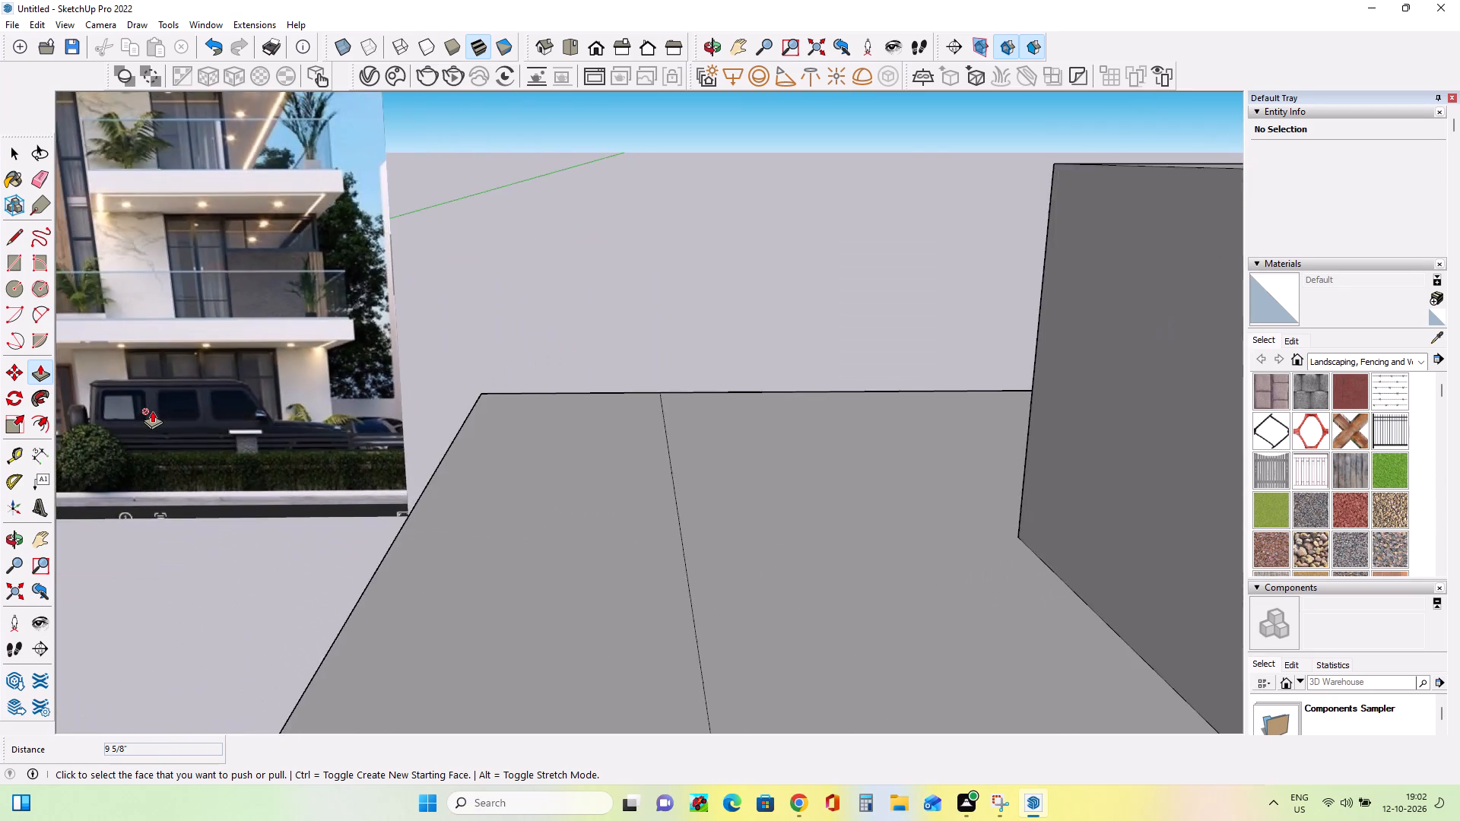
scroll(152, 410, down, 15)
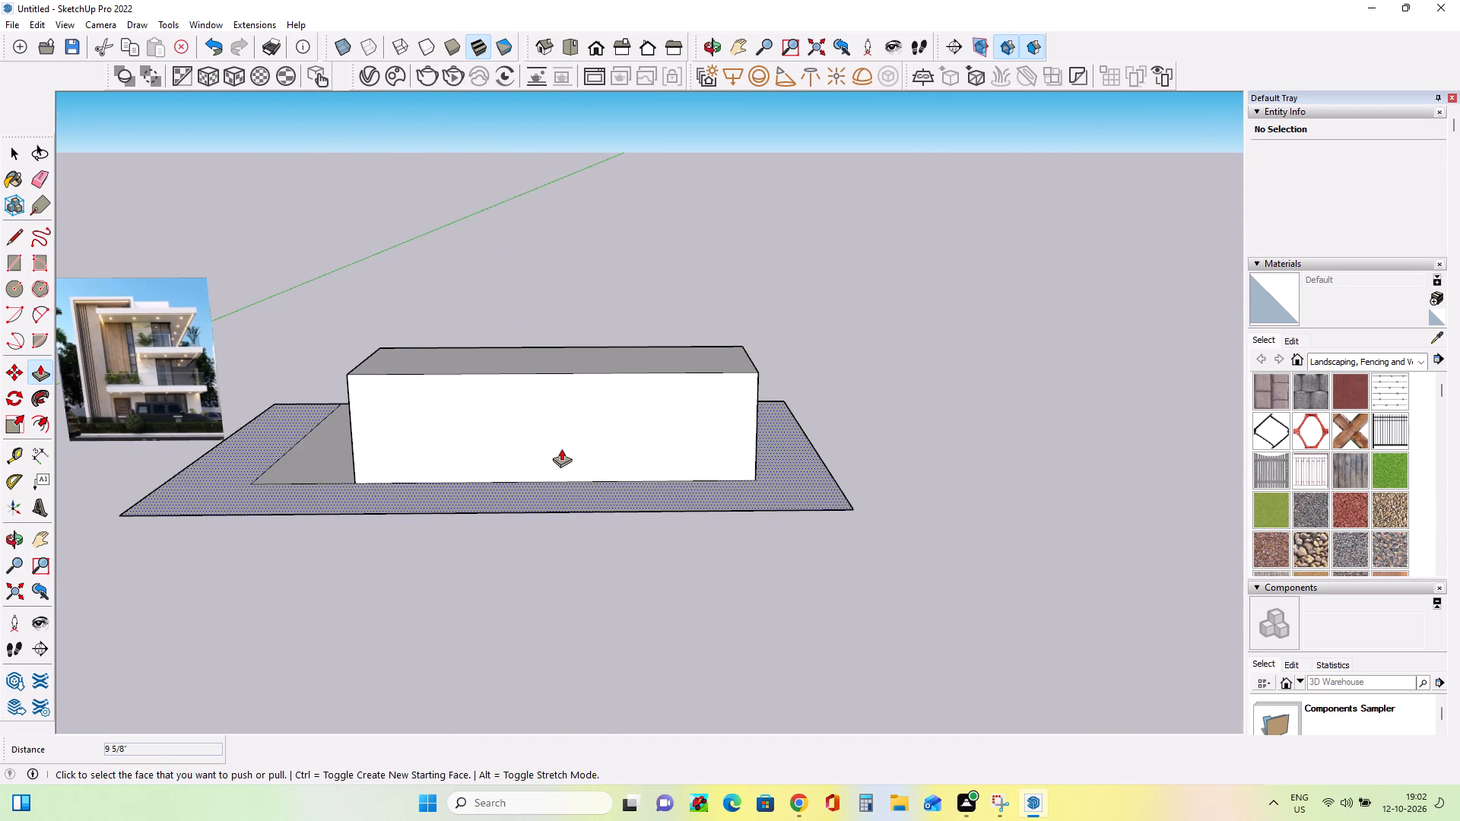
middle_drag(561, 449, 574, 455)
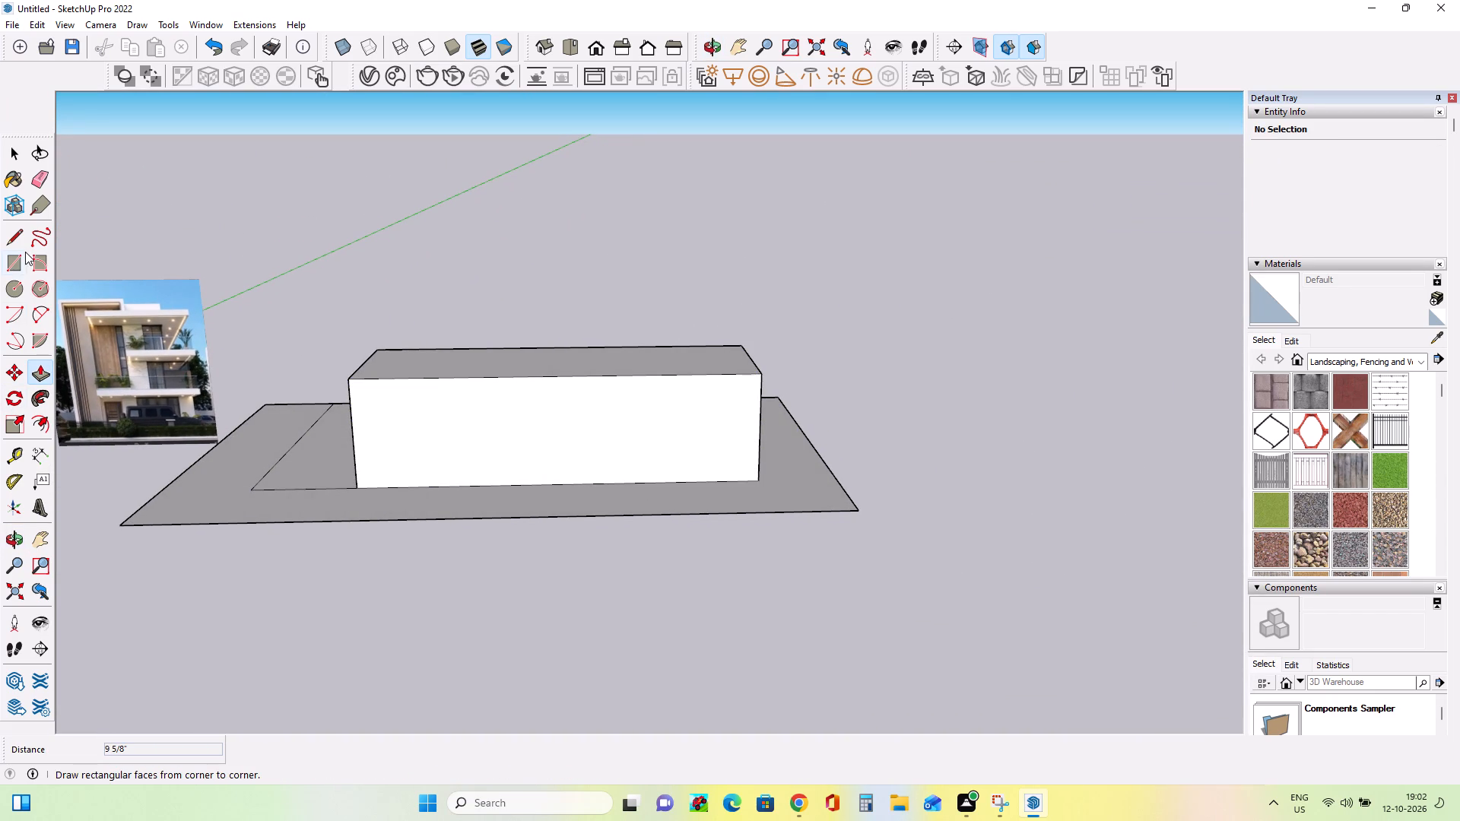
Draw a rectangle of about 5' 4" by 3' 1" on the block's front face, rising from its base edge, toward the end farthest from the facade image.
click(15, 271)
scroll(682, 457, up, 7)
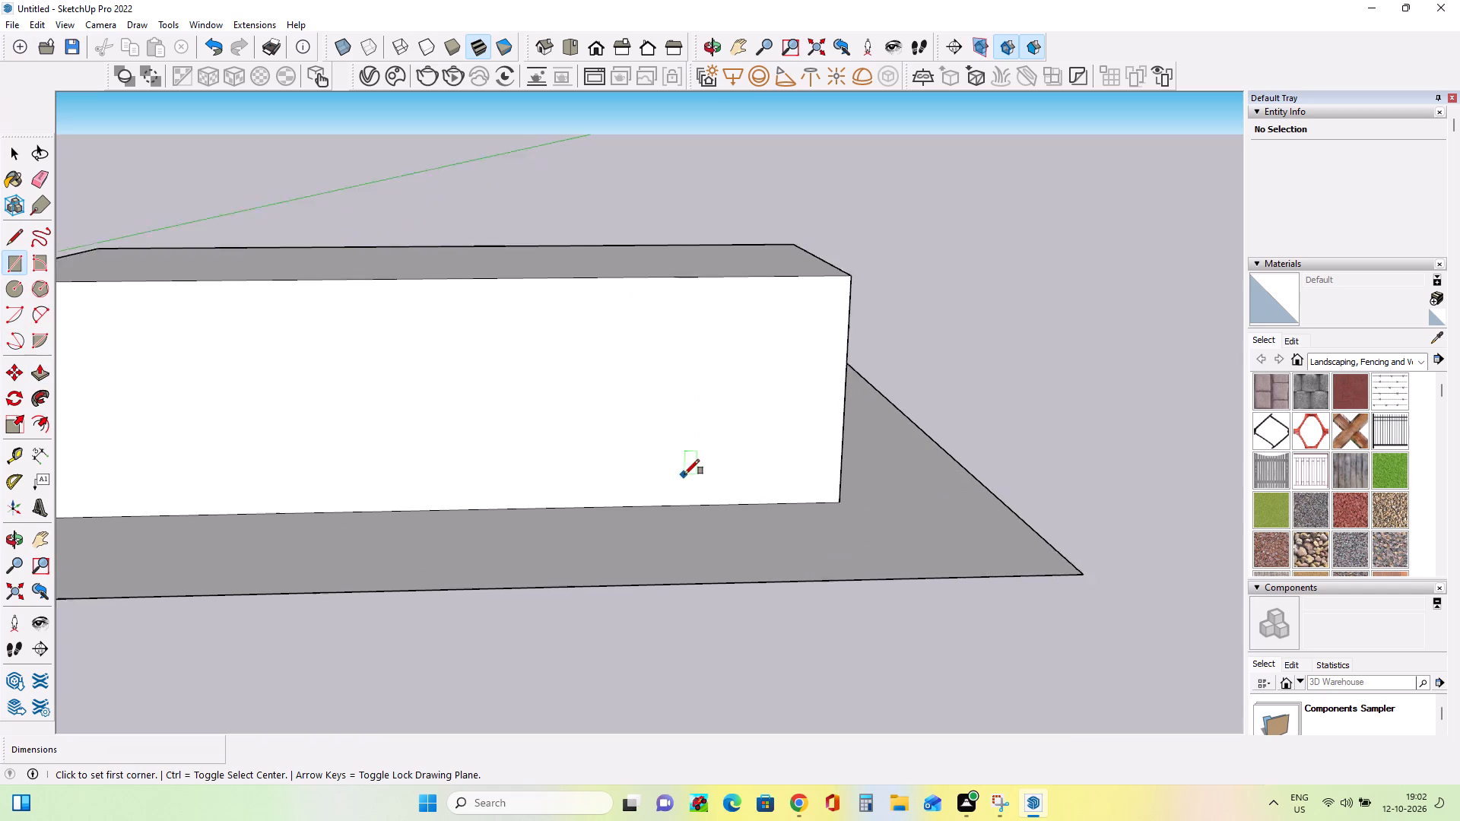
scroll(684, 474, up, 1)
click(734, 504)
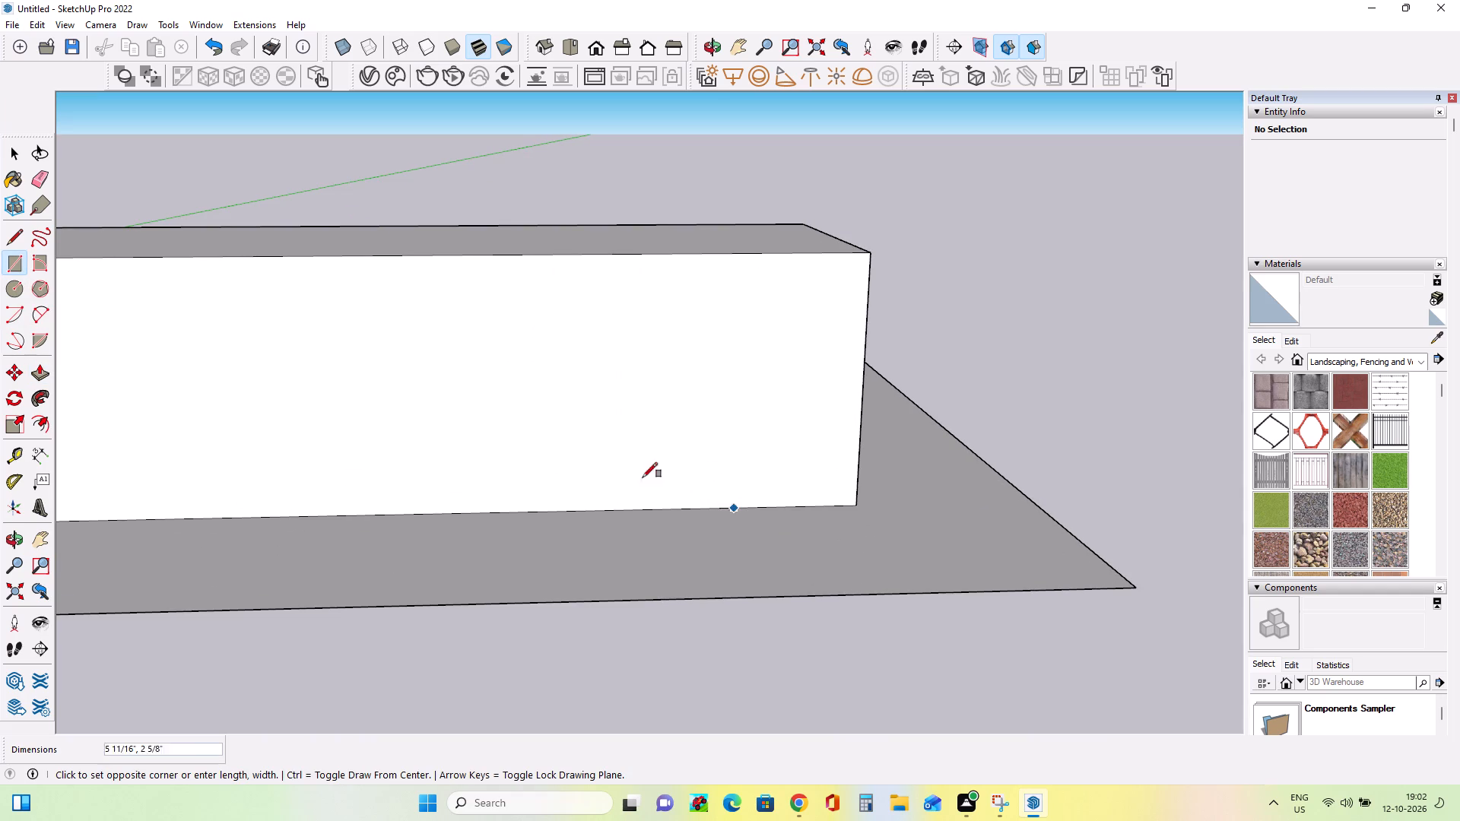
scroll(335, 309, down, 2)
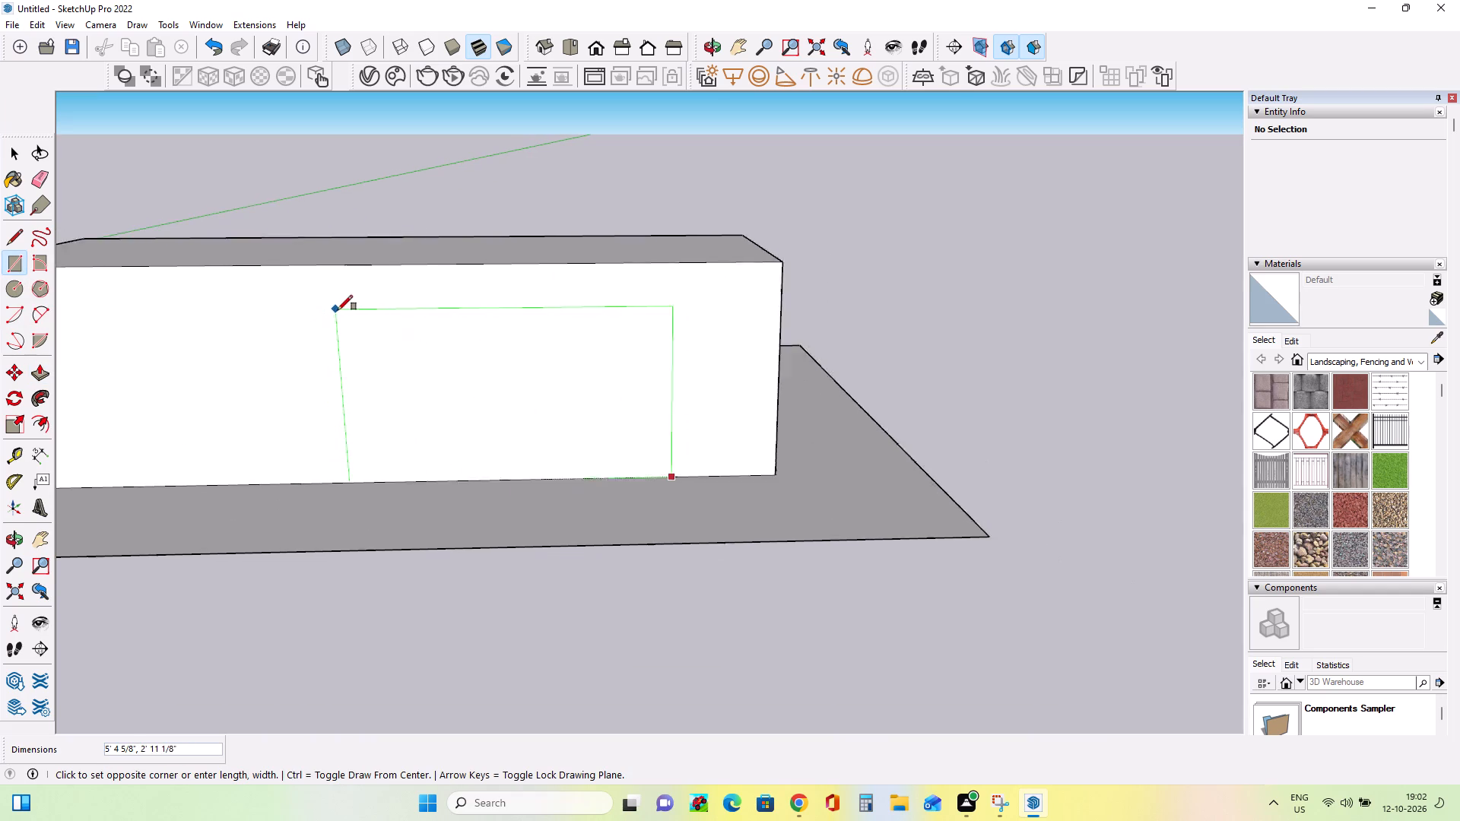
scroll(338, 310, down, 6)
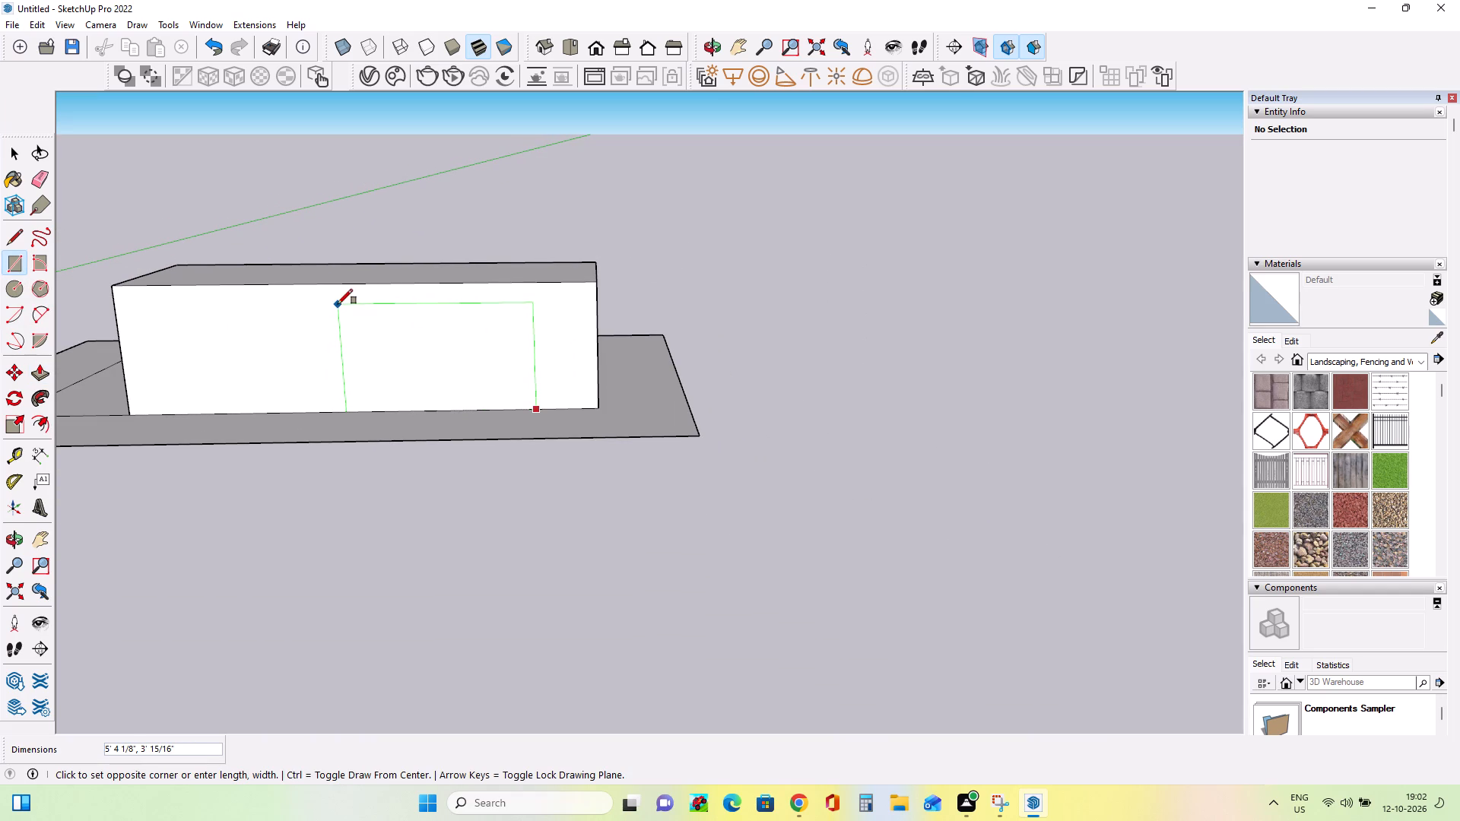
click(338, 304)
Examine the ground-floor door and window arrangement in the facade image against the block's front face.
click(33, 538)
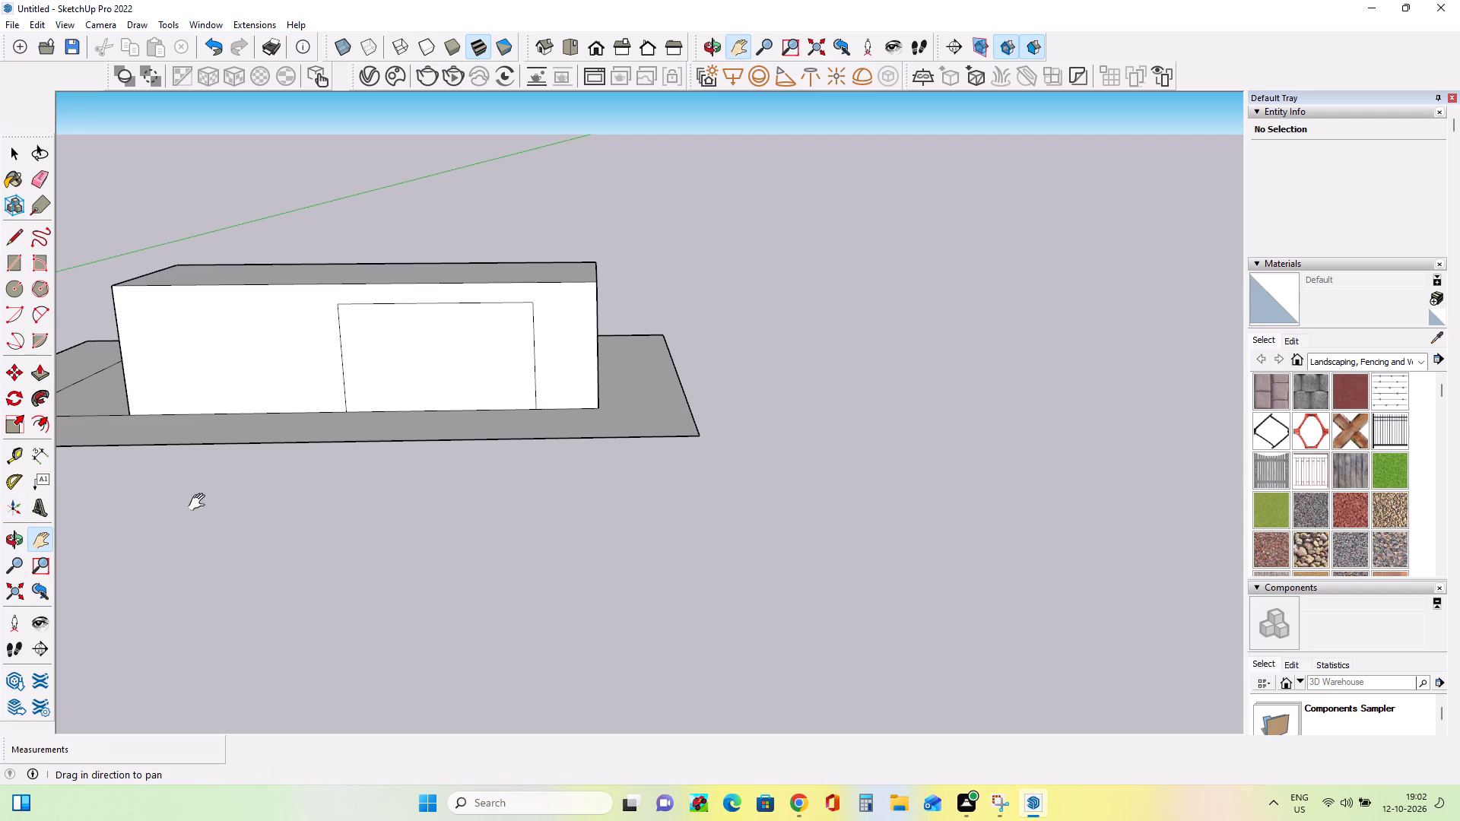
drag(227, 479, 636, 600)
scroll(195, 426, up, 14)
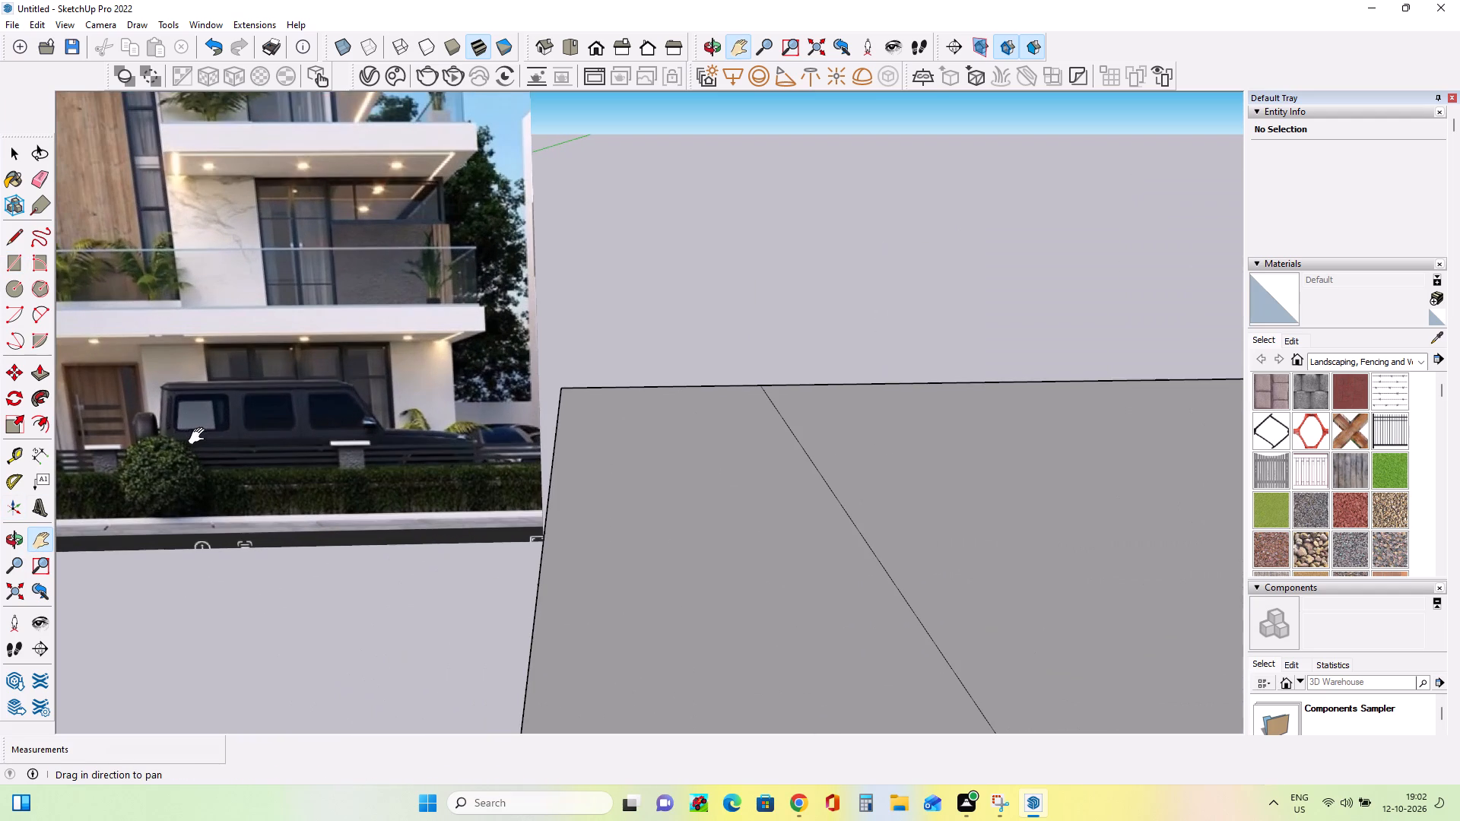
scroll(158, 432, down, 5)
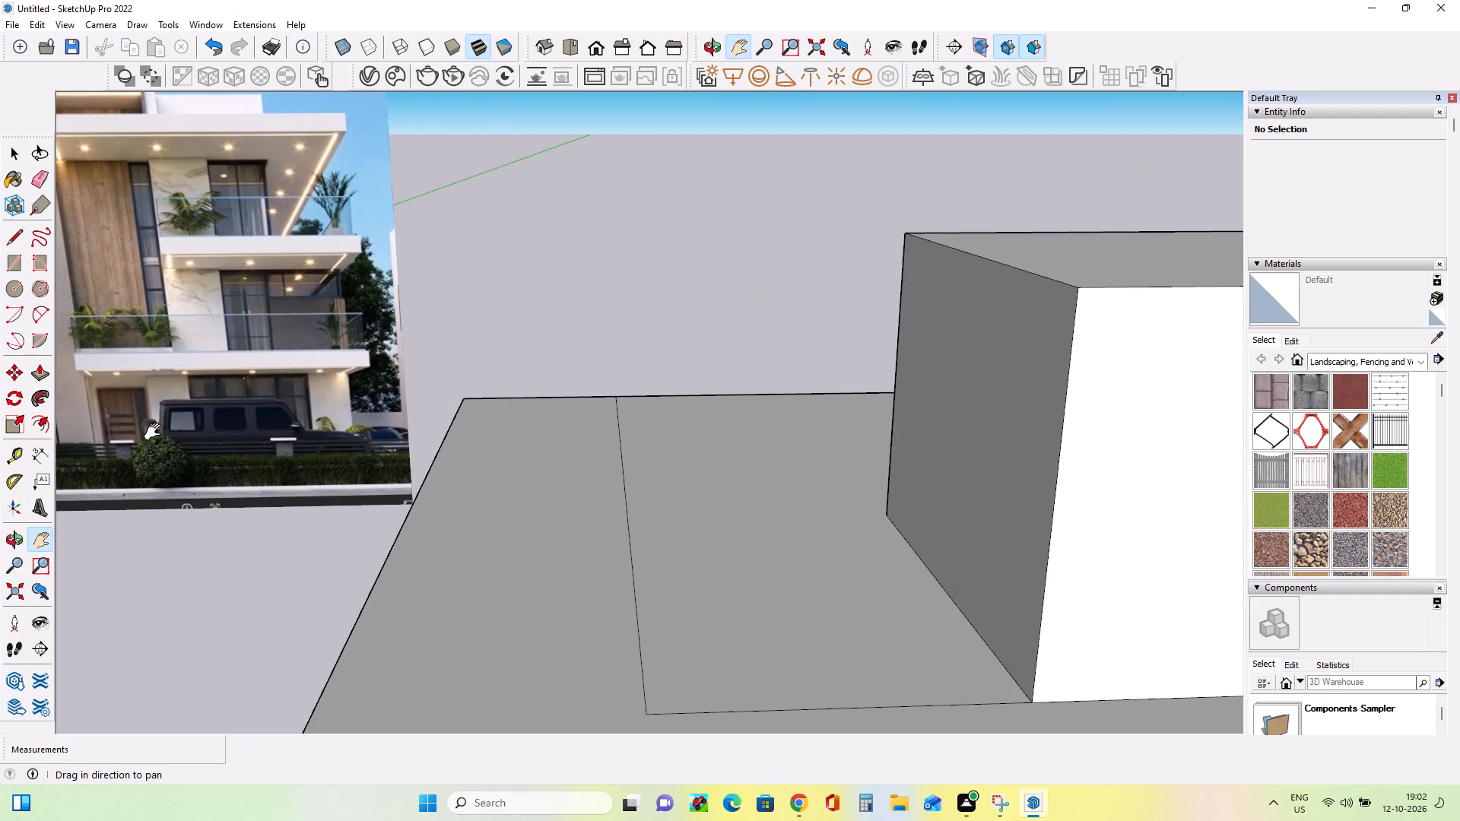
scroll(156, 432, down, 4)
scroll(224, 404, up, 9)
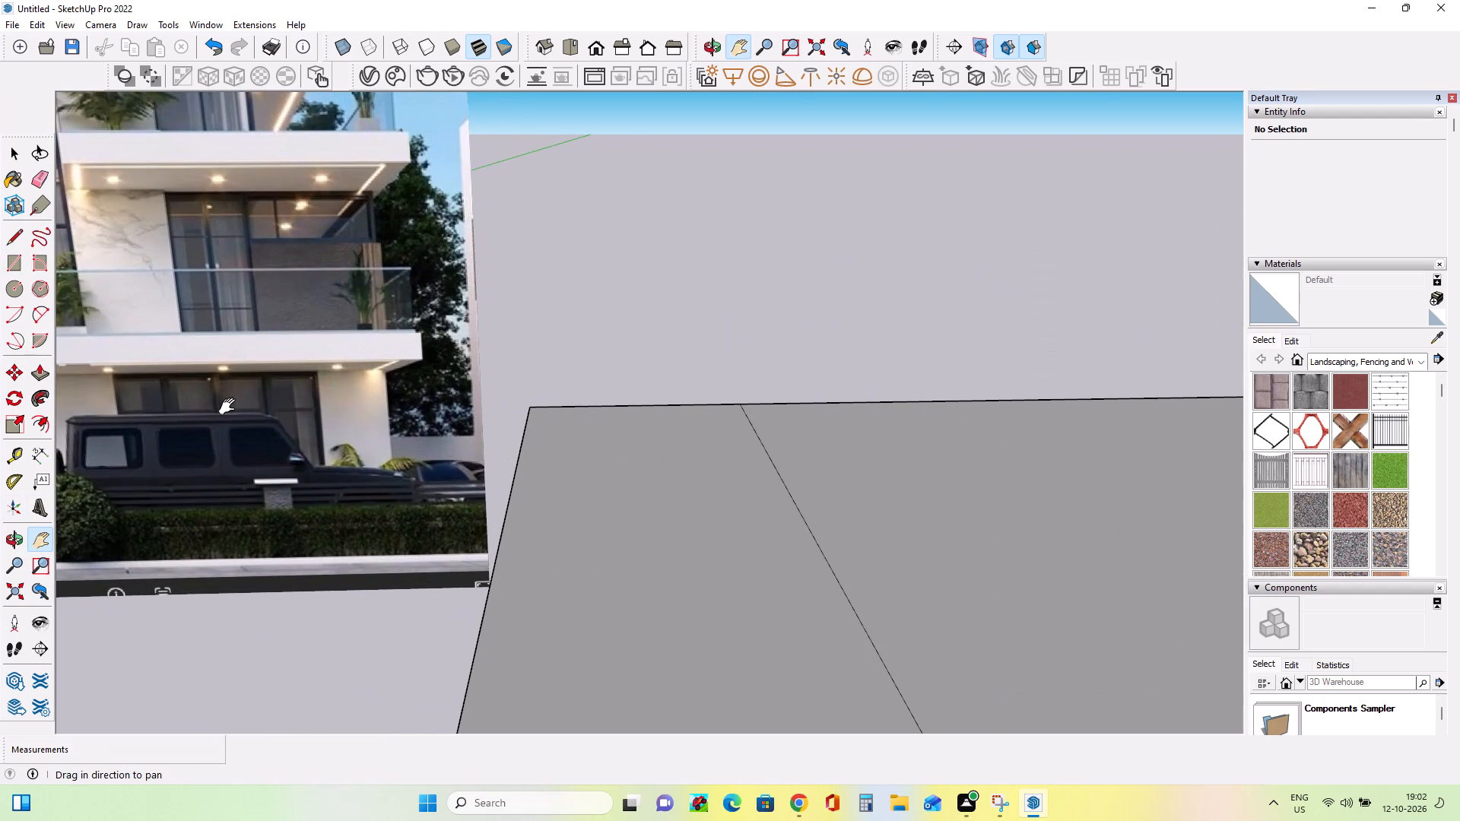
scroll(230, 407, down, 17)
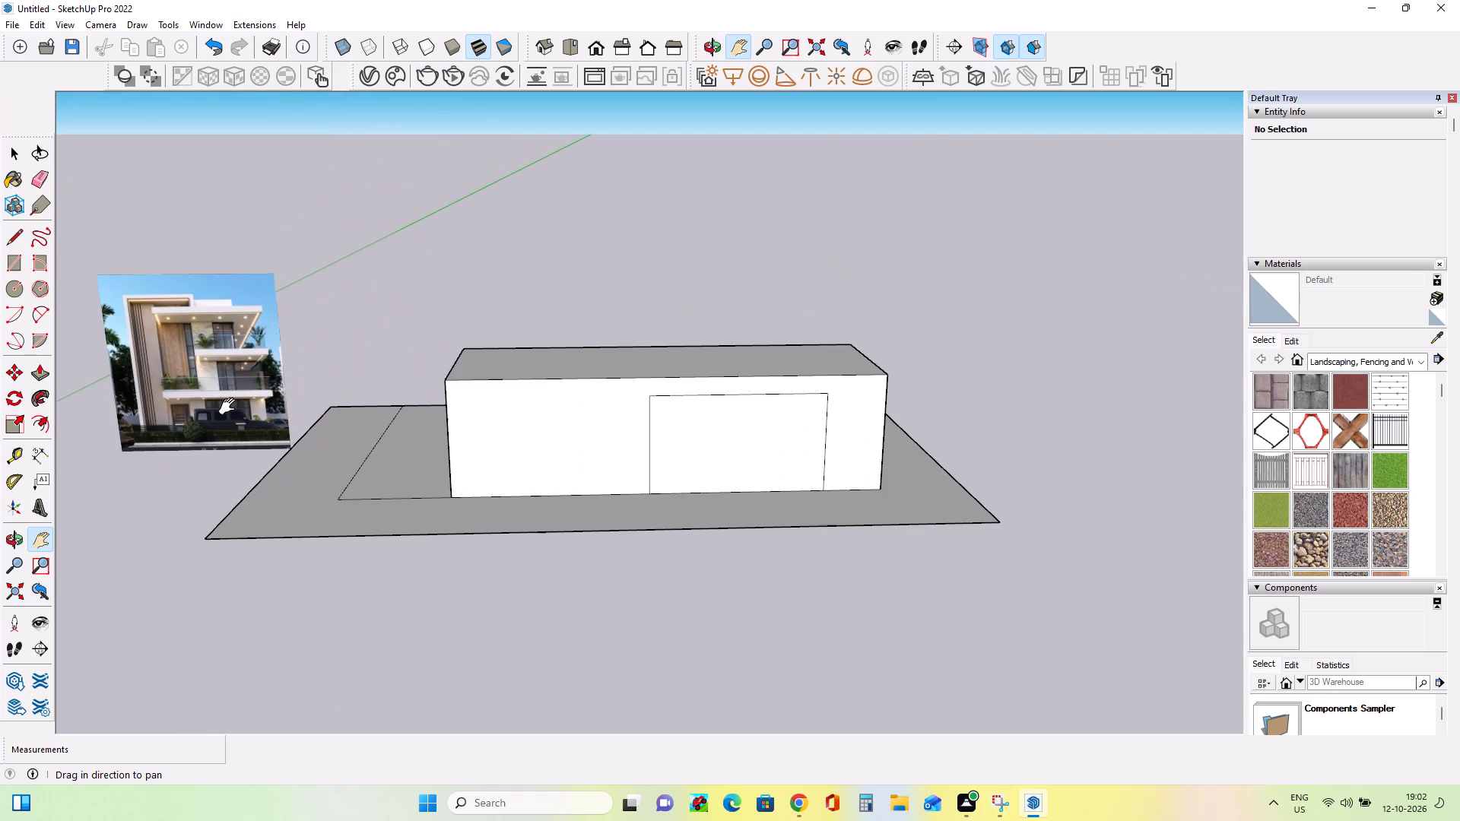
scroll(230, 407, up, 4)
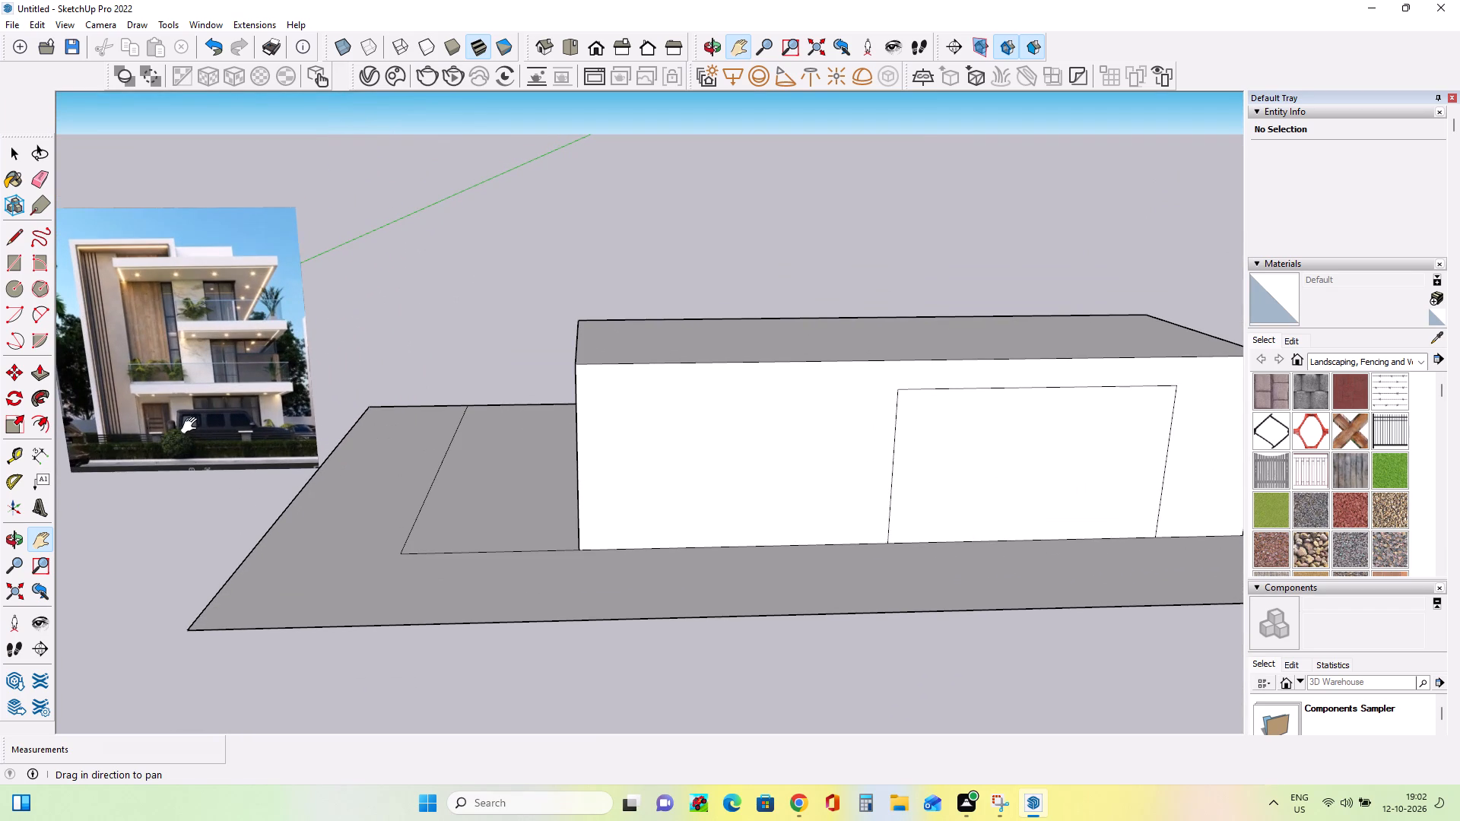
scroll(191, 422, up, 7)
scroll(191, 422, down, 9)
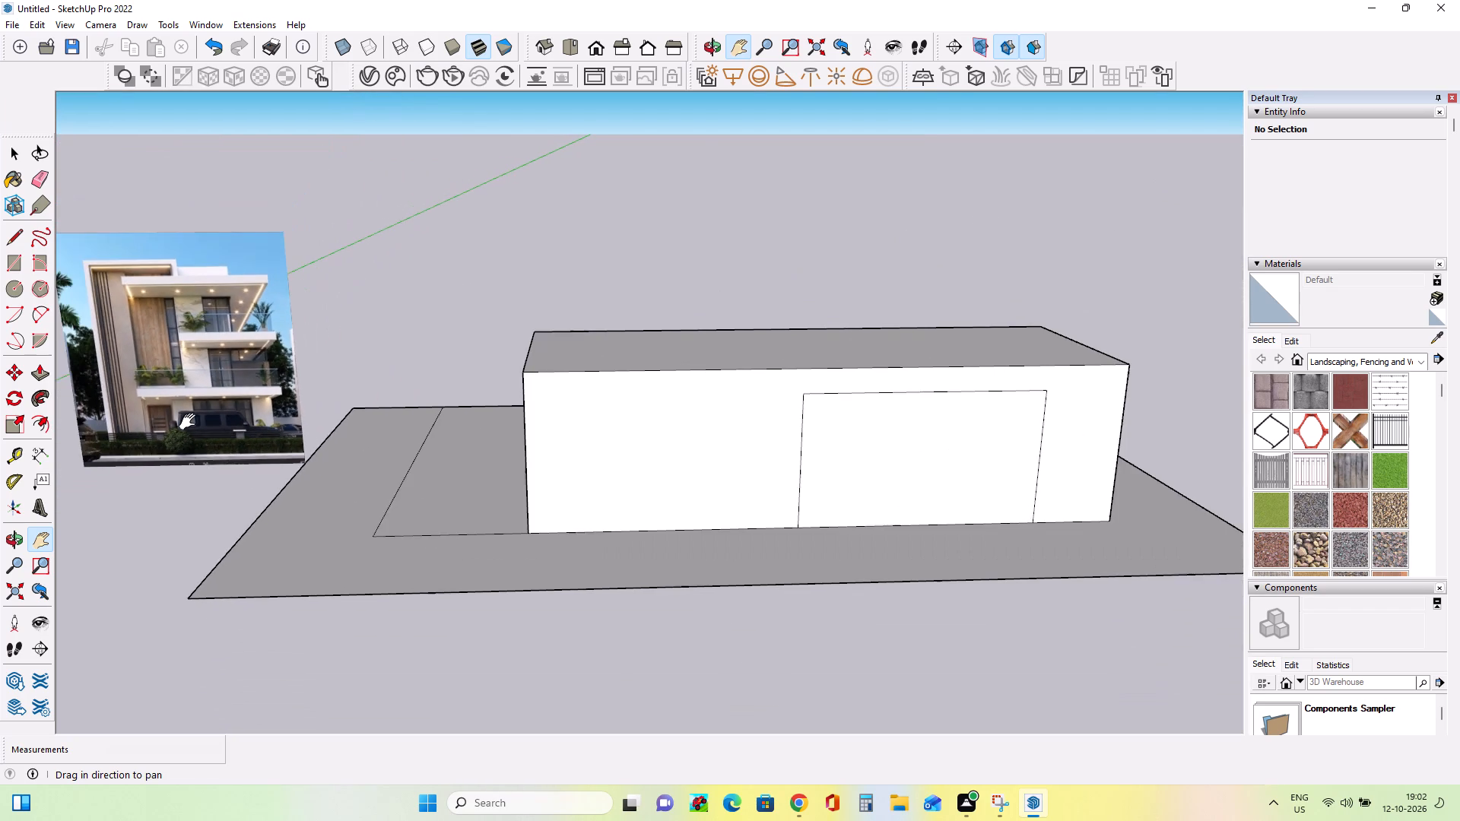
scroll(191, 422, down, 3)
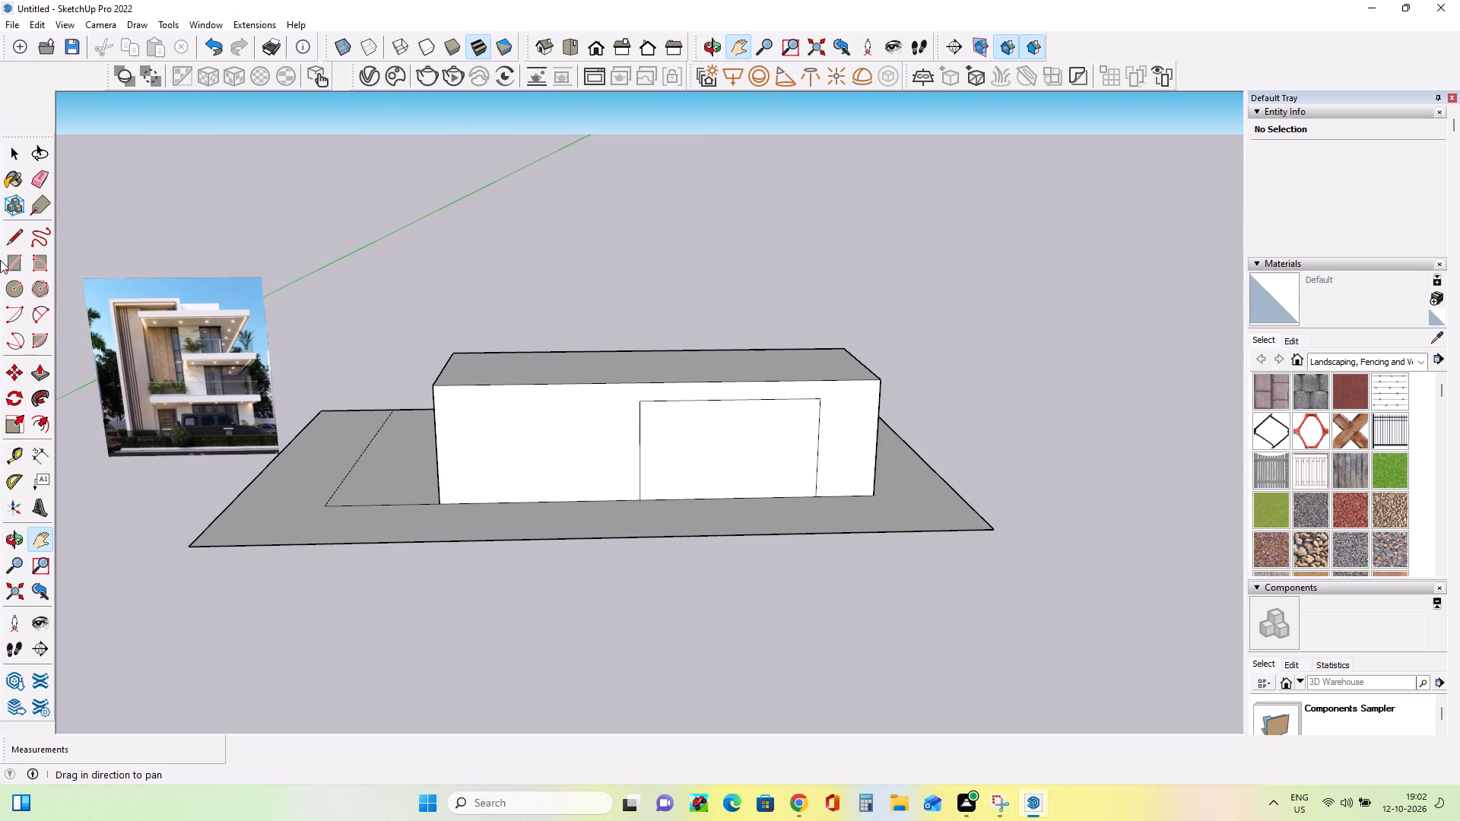
Draw a second rectangle of about 3' 5" by 3' on the front face, rising from the base edge, on the side nearer the facade image.
click(17, 266)
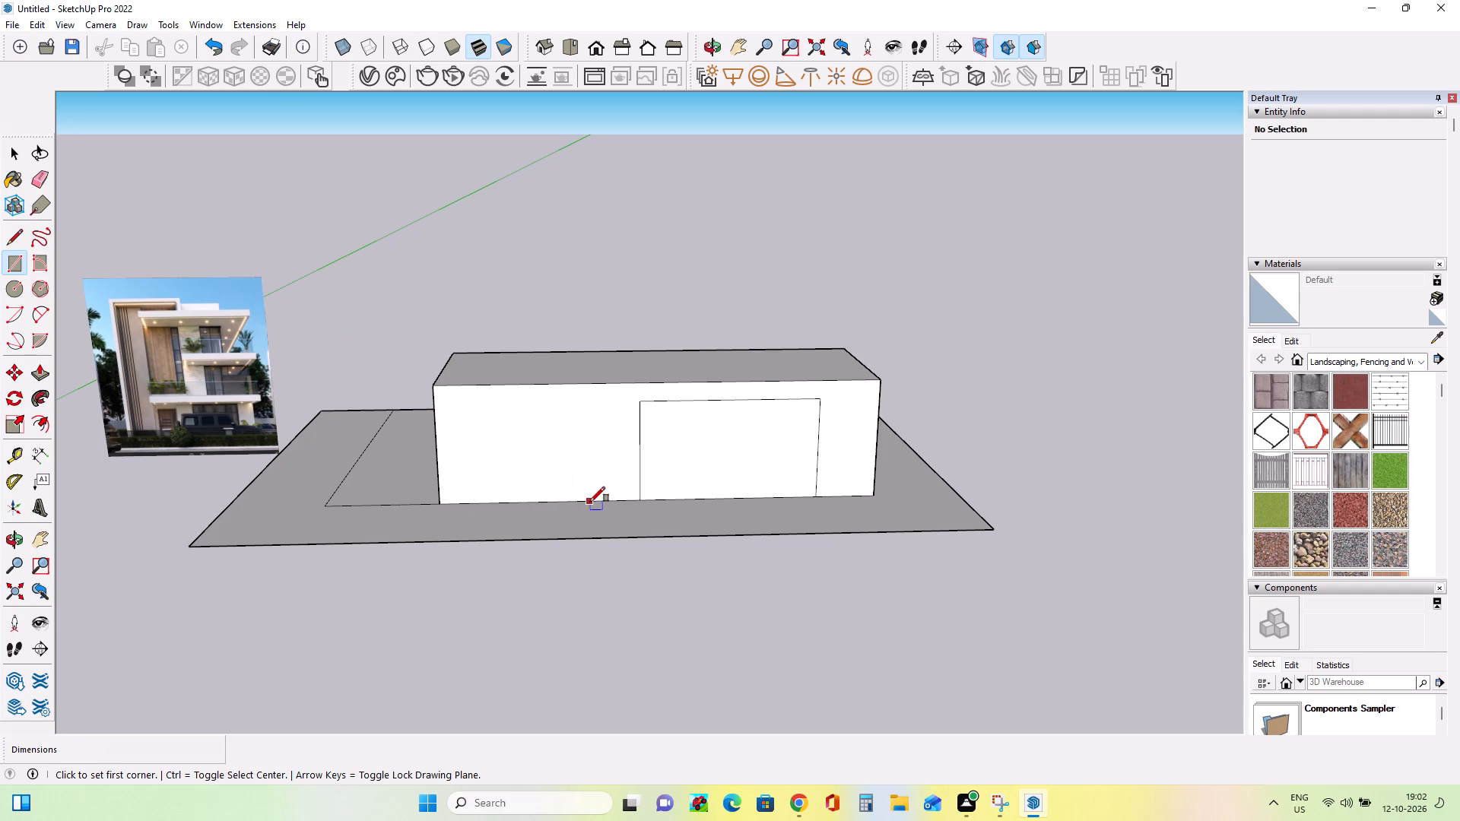
click(595, 502)
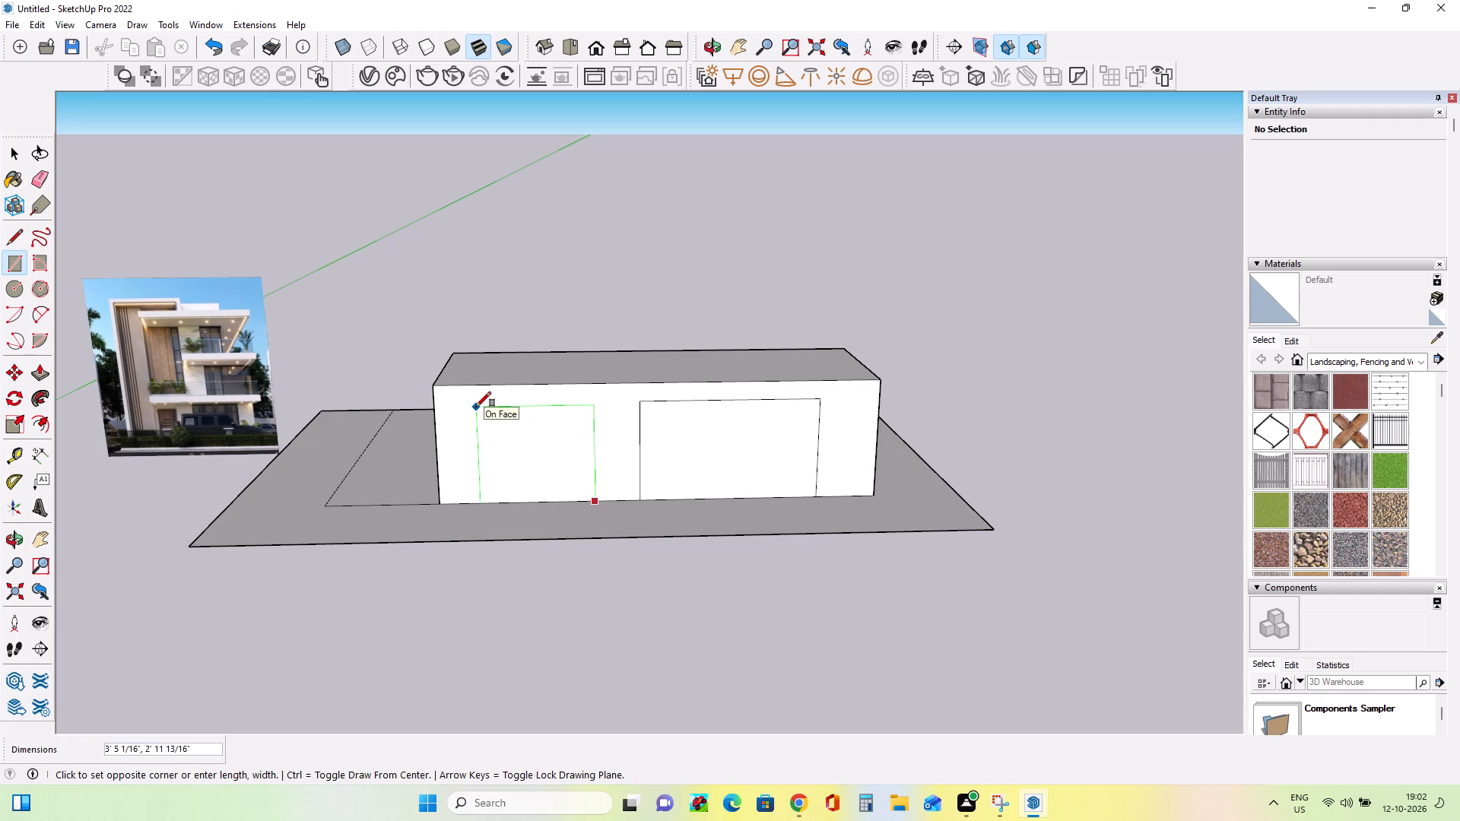
click(476, 407)
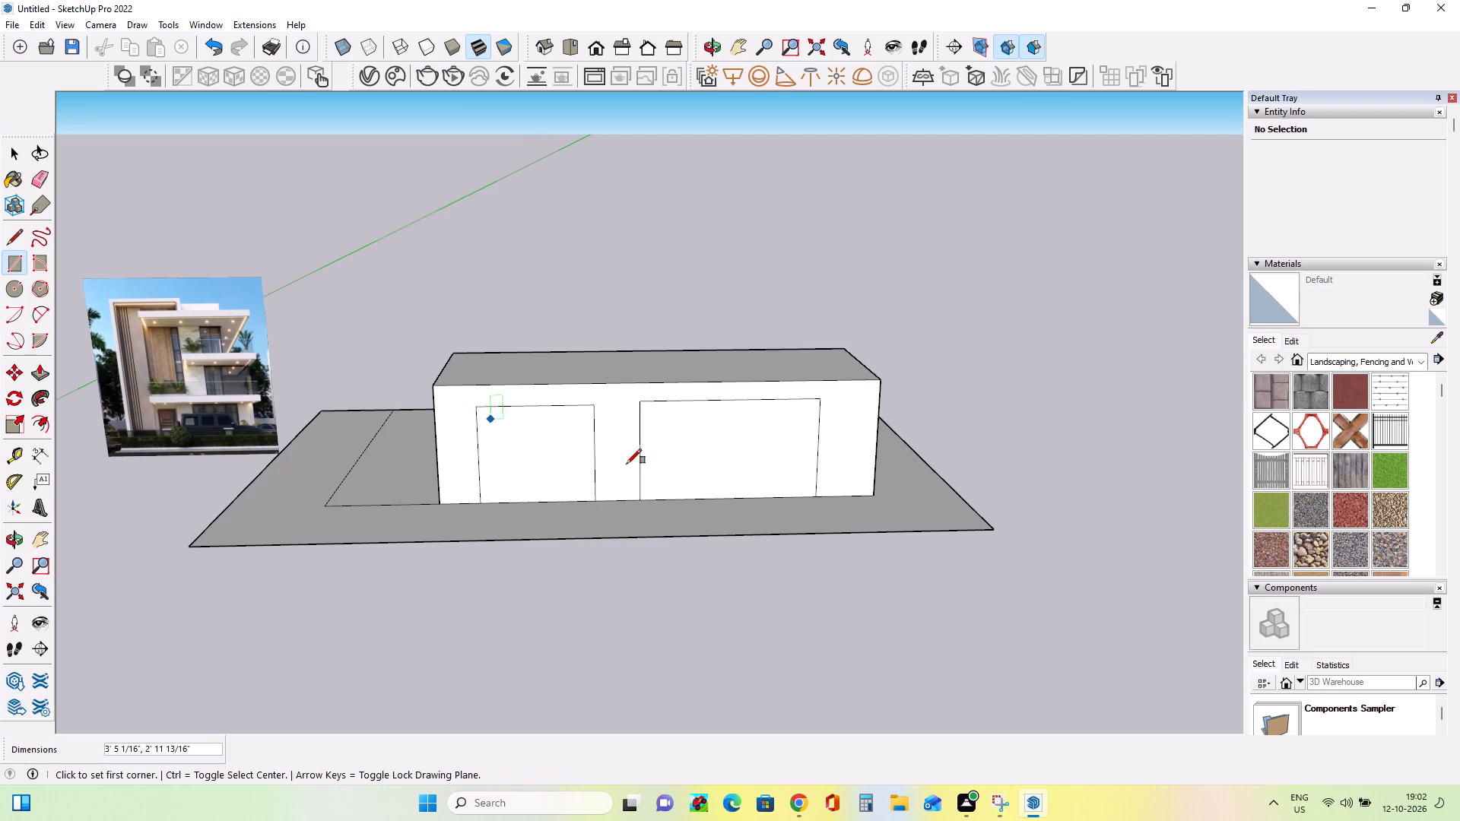
Examine the ground-floor entrance in the facade image and compare it with the two outlined openings.
middle_drag(646, 468, 719, 431)
scroll(134, 489, up, 5)
scroll(134, 482, down, 1)
scroll(134, 482, up, 2)
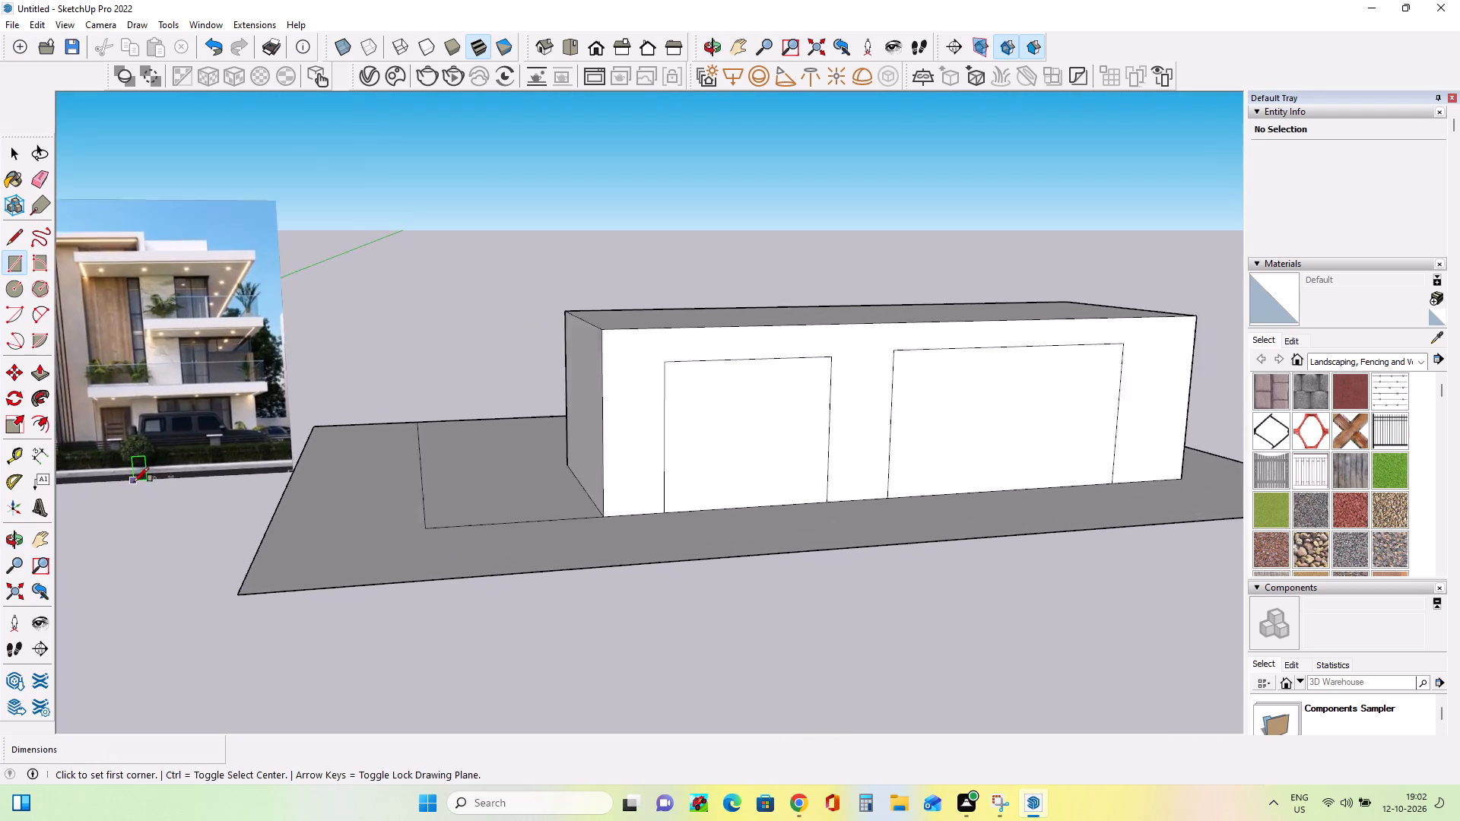
scroll(134, 482, up, 9)
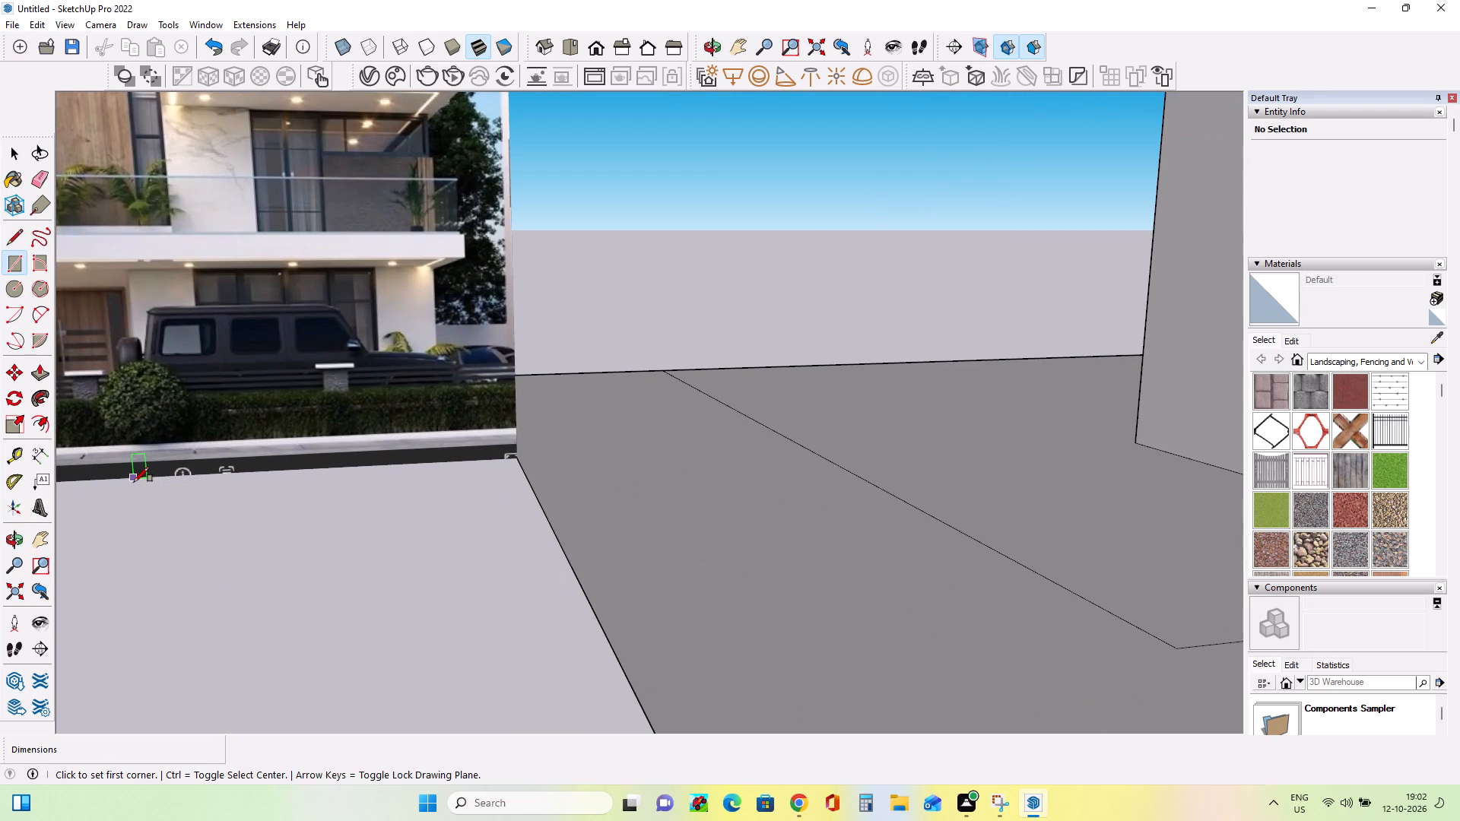
scroll(134, 482, down, 16)
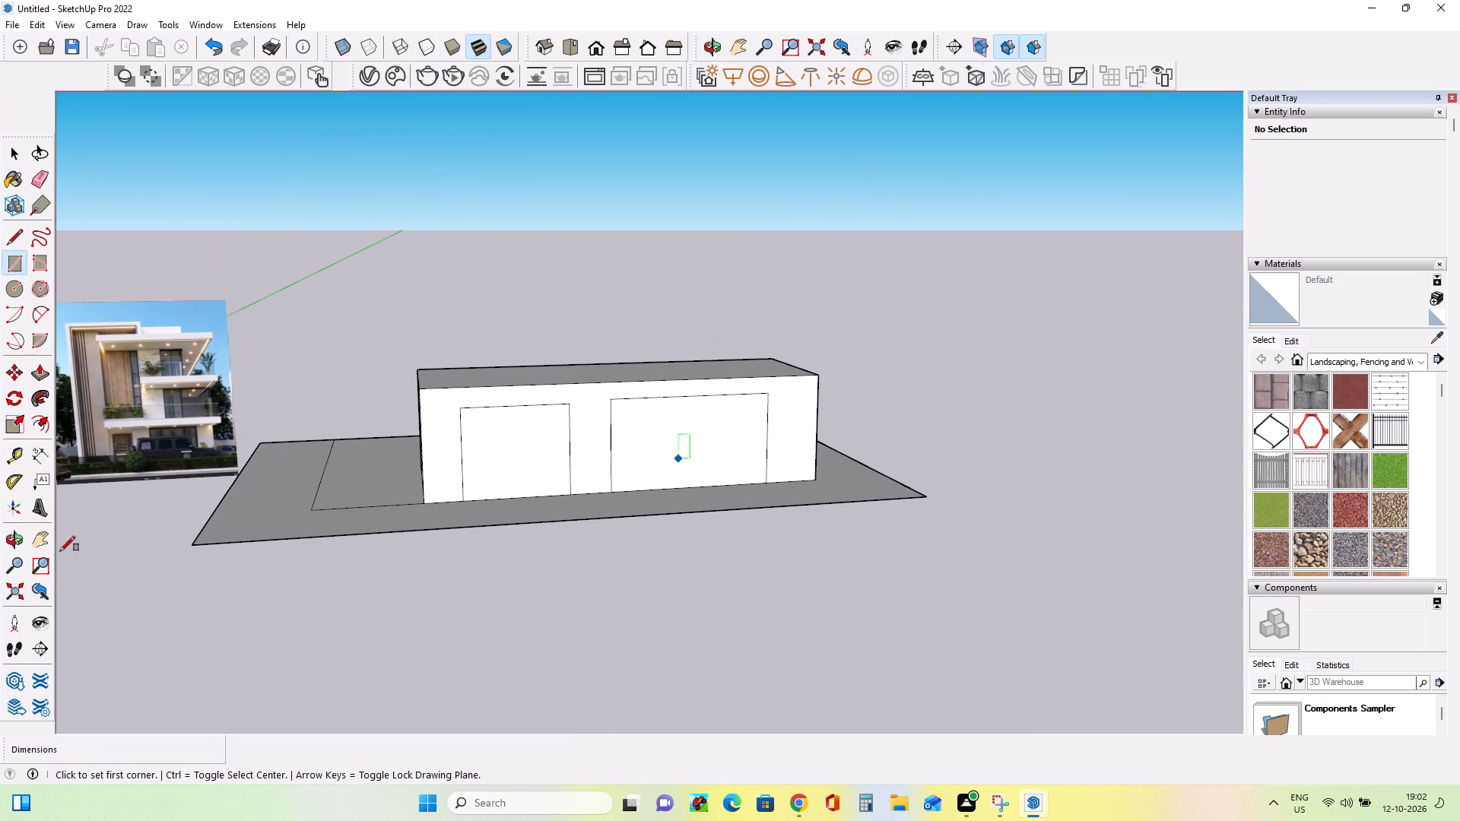
Push/Pull the smaller opening rectangle about 1' 5" into the block to form the entrance recess.
click(37, 540)
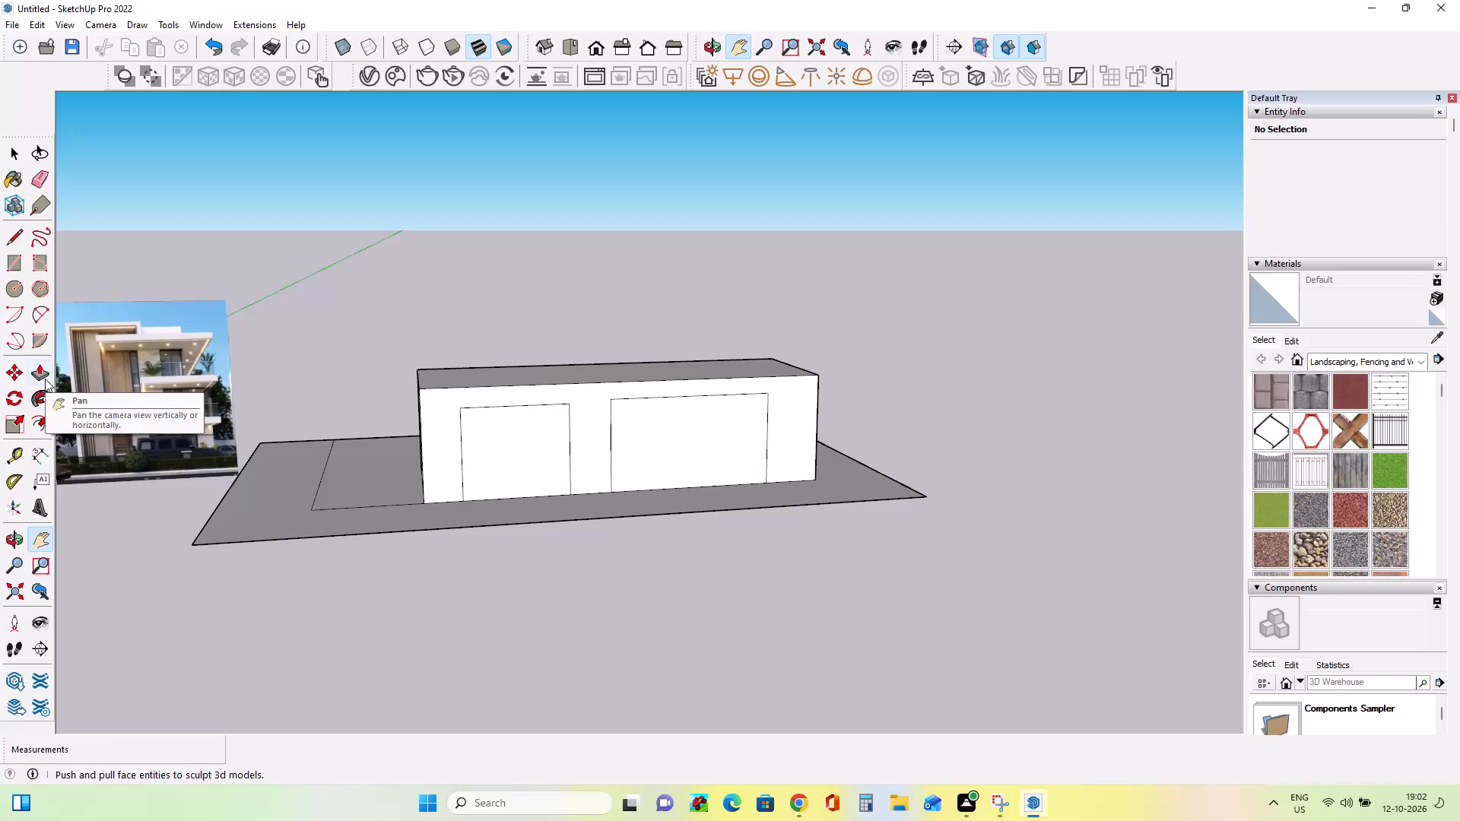
click(45, 379)
click(506, 474)
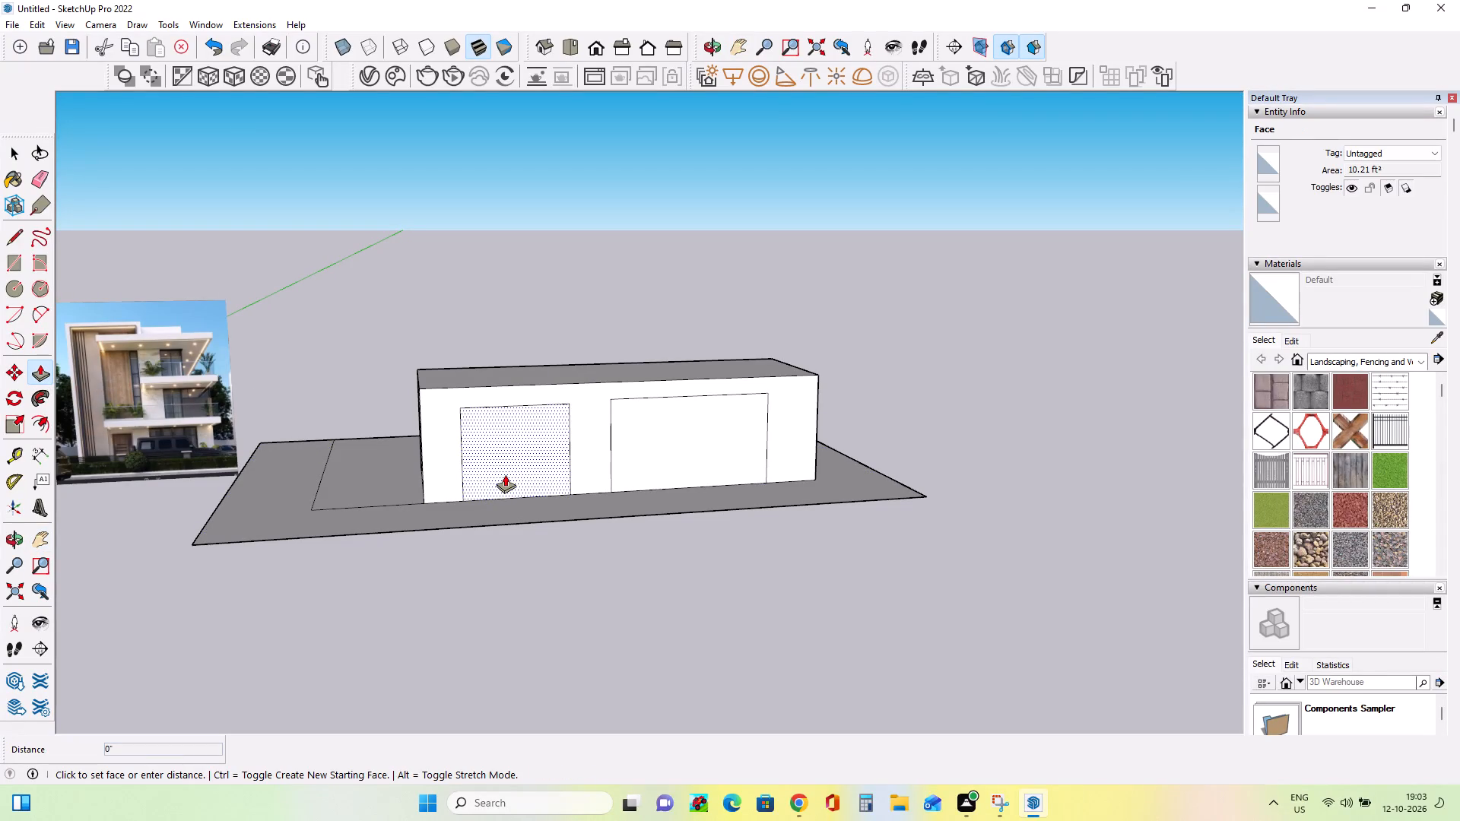
click(540, 440)
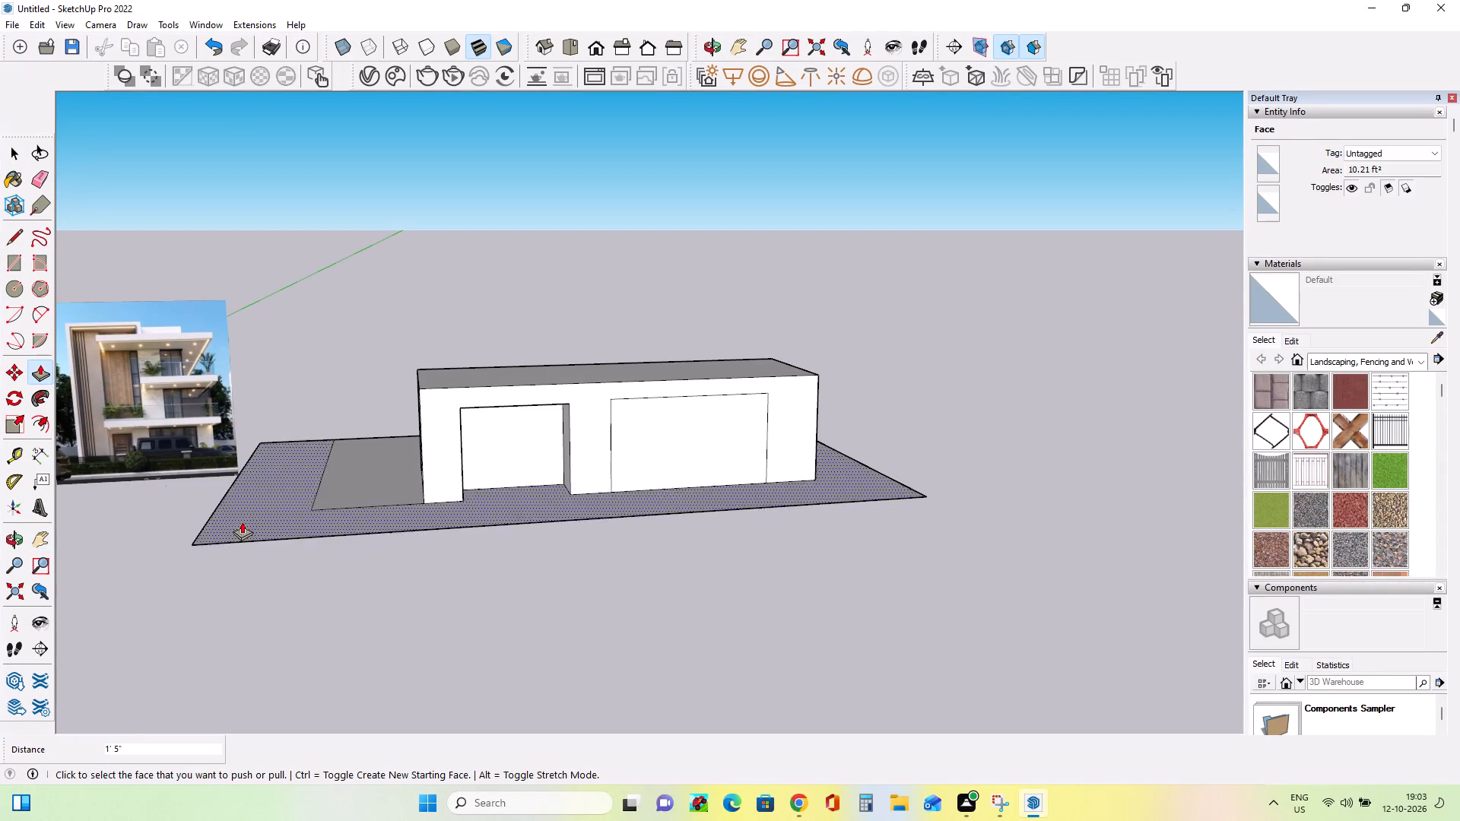
Examine the entrance door, its side walls and the adjoining window closely in the facade image.
scroll(128, 442, up, 17)
middle_drag(337, 474, 399, 399)
scroll(170, 325, up, 8)
scroll(176, 341, down, 4)
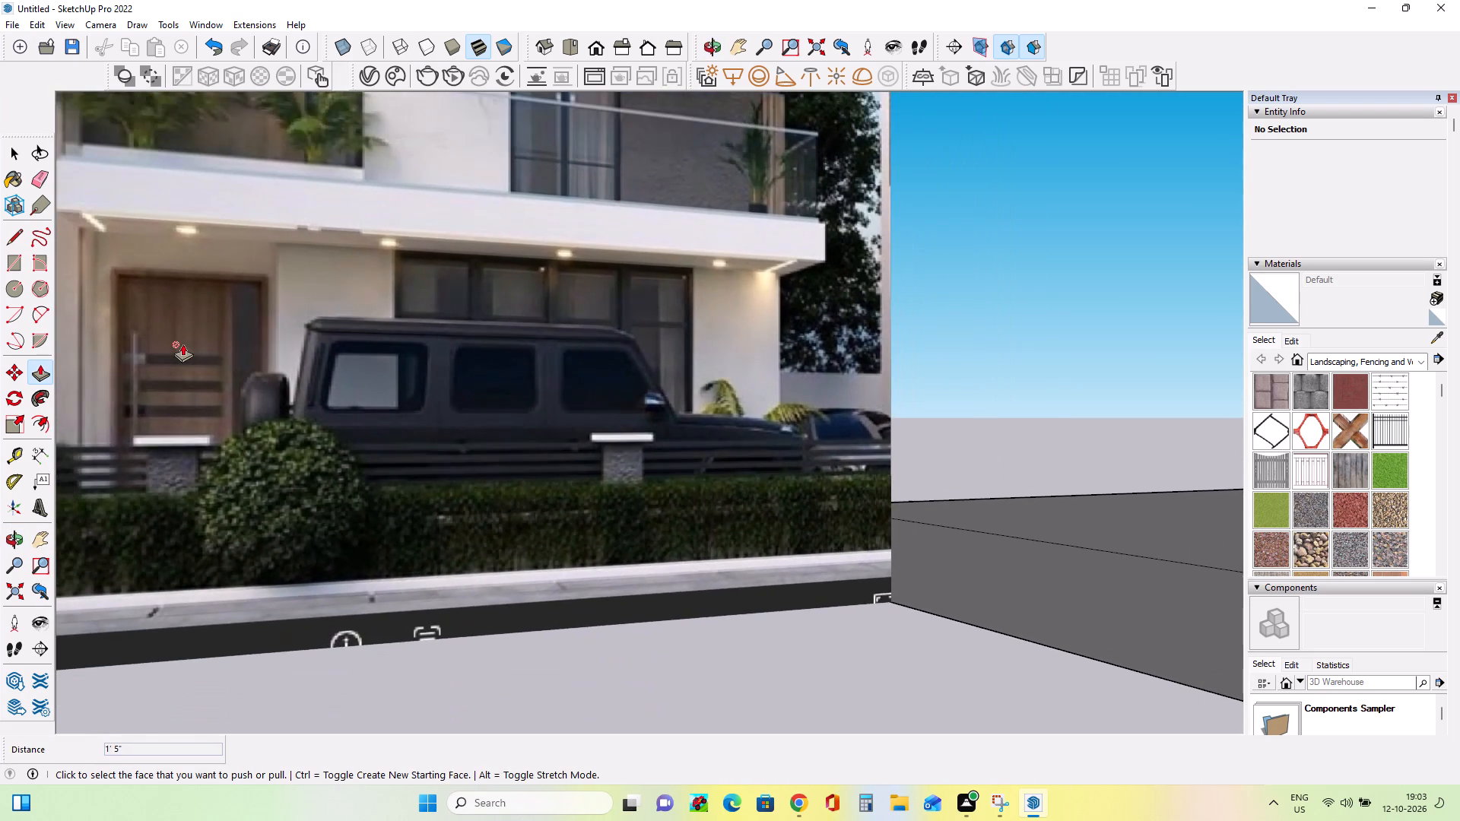
scroll(182, 344, down, 3)
middle_drag(183, 344, 179, 357)
scroll(131, 360, up, 7)
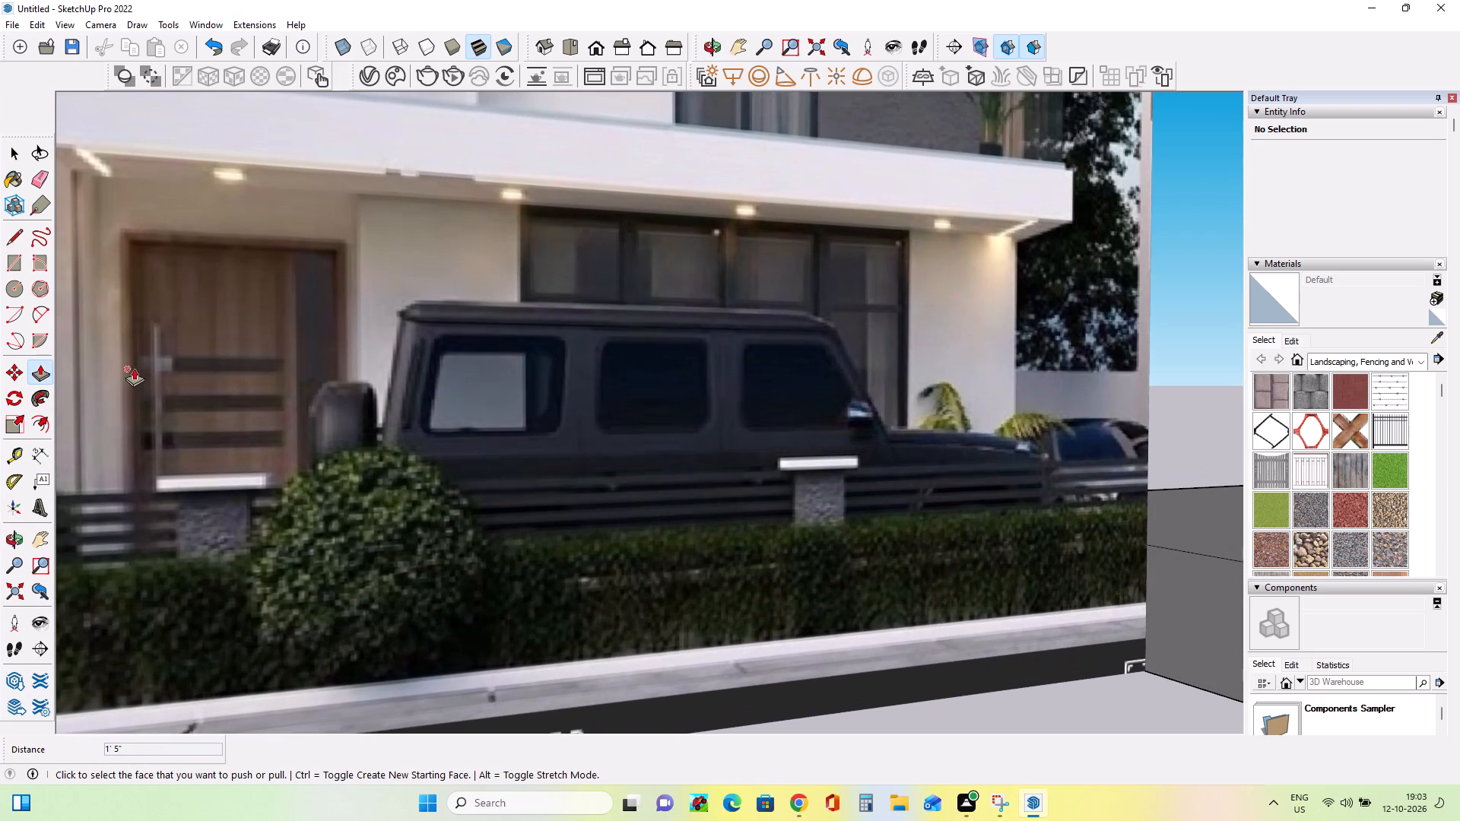
middle_drag(134, 368, 191, 356)
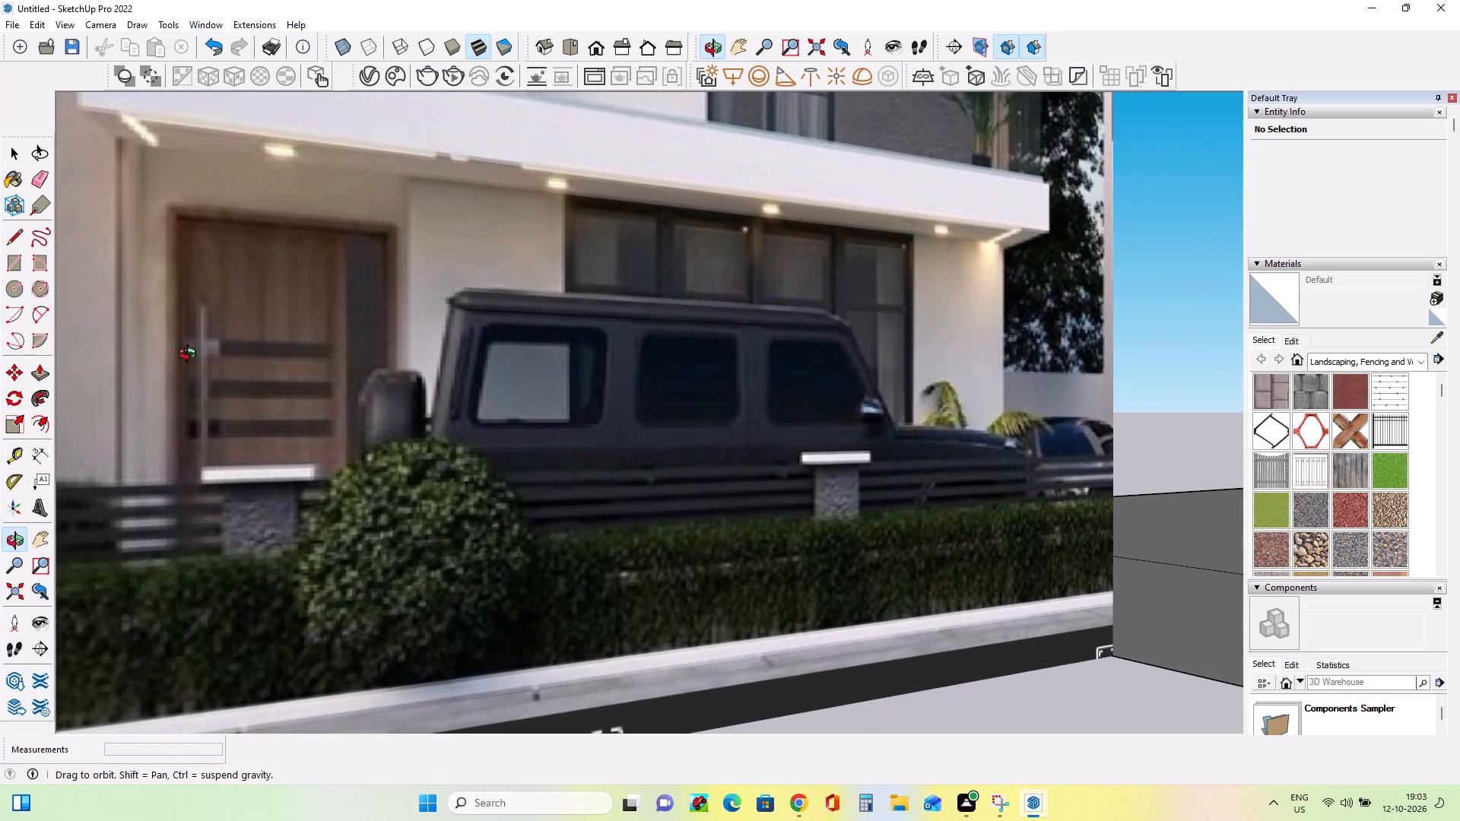
middle_drag(191, 356, 190, 355)
middle_drag(204, 379, 144, 368)
scroll(144, 368, down, 5)
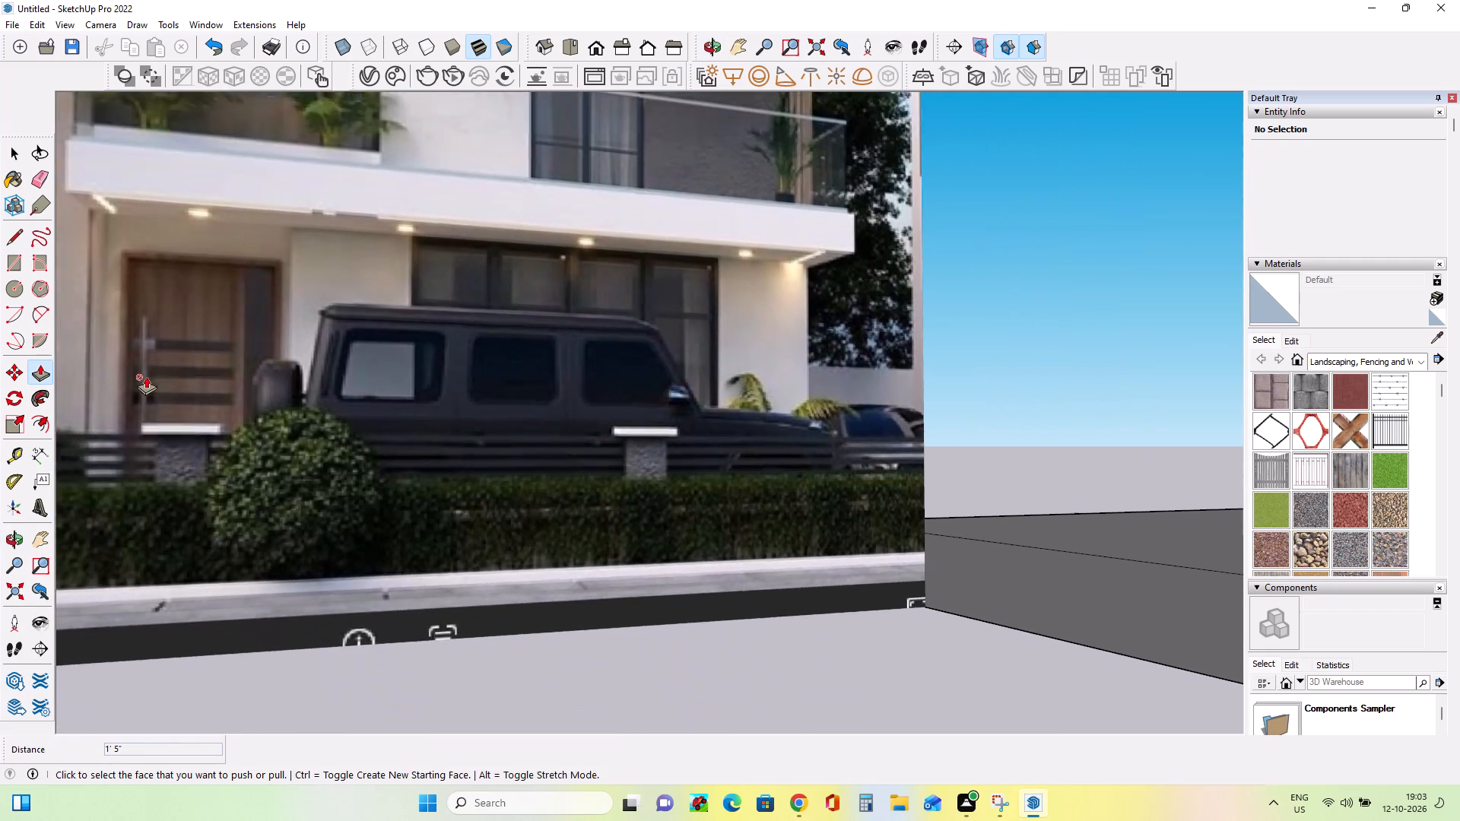
scroll(146, 376, down, 2)
scroll(146, 390, up, 1)
scroll(144, 390, down, 20)
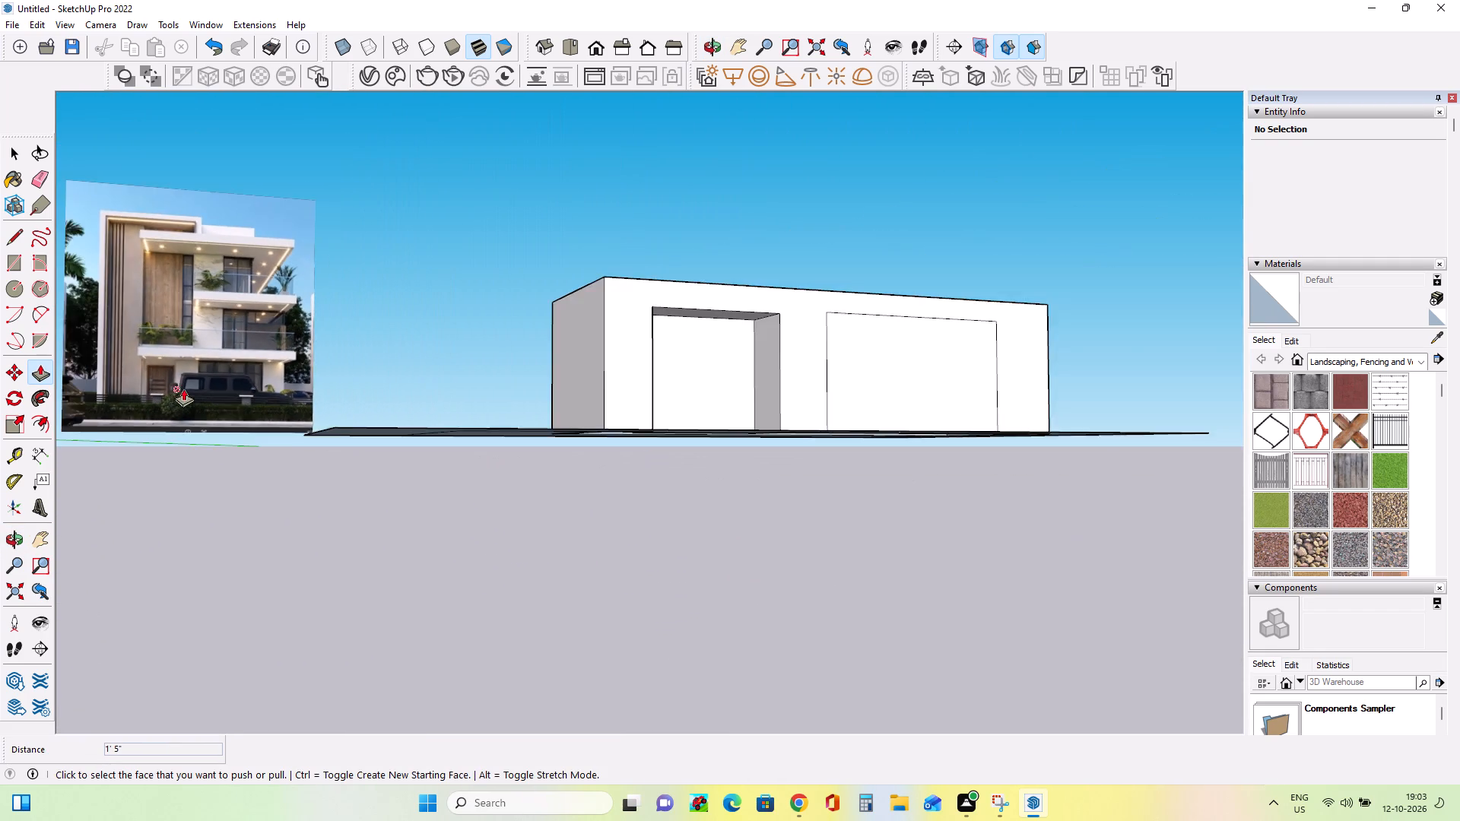
Push/Pull the entrance recess's side face nearest the facade image about 1 11/16" into the opening to narrow it.
middle_drag(684, 395, 342, 484)
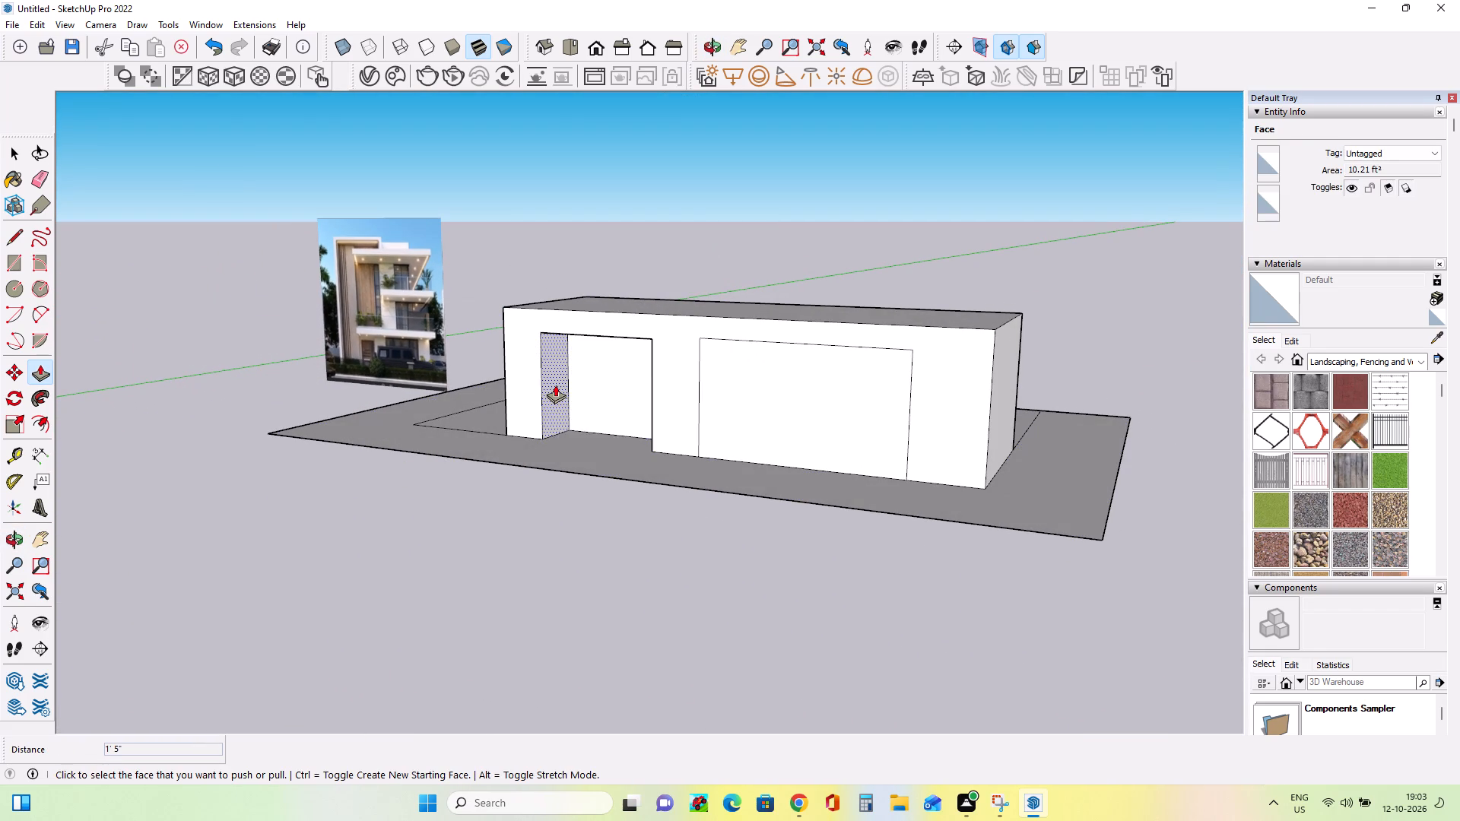
click(555, 385)
right_click(555, 385)
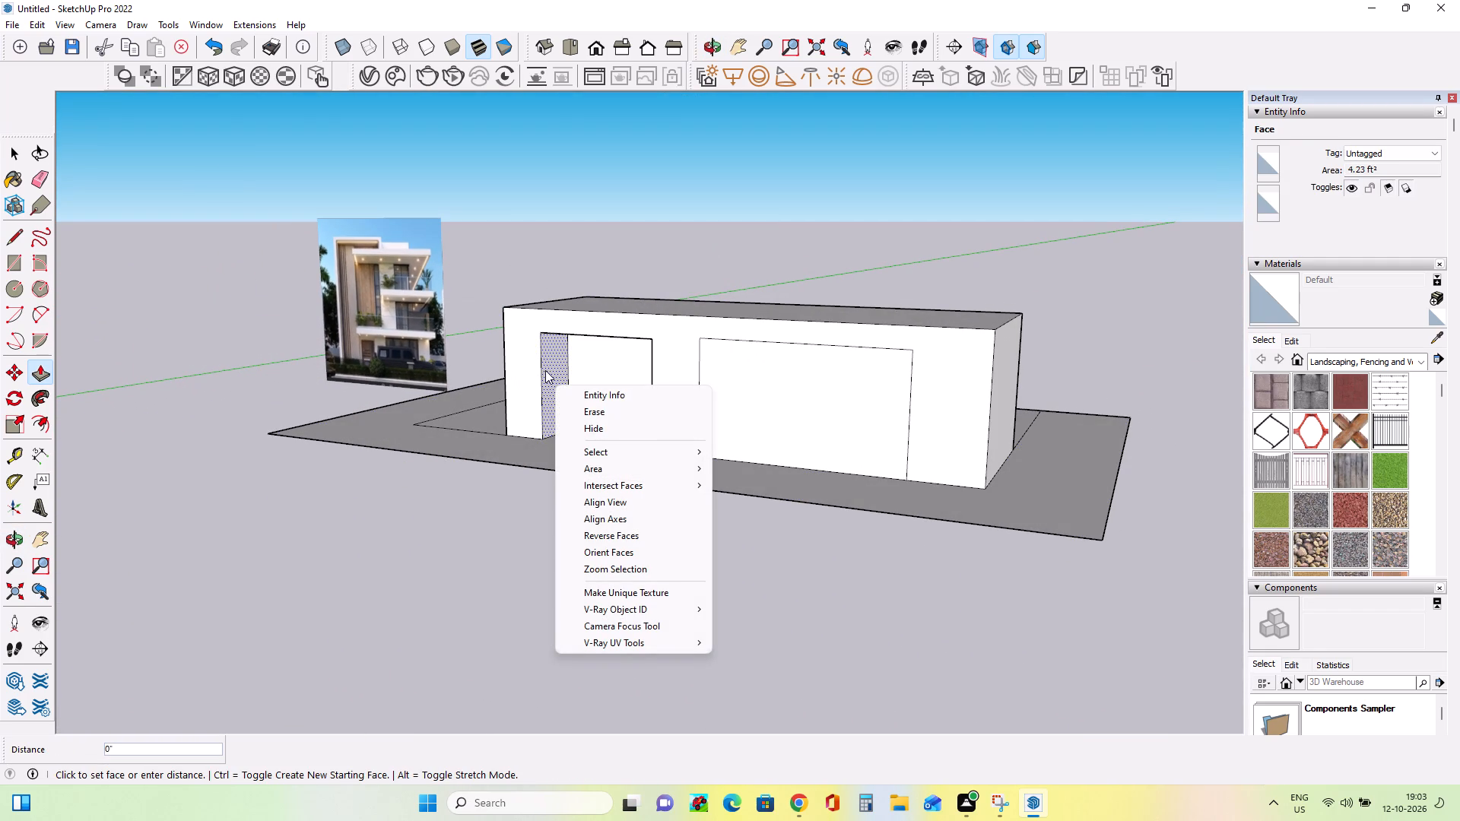
click(545, 370)
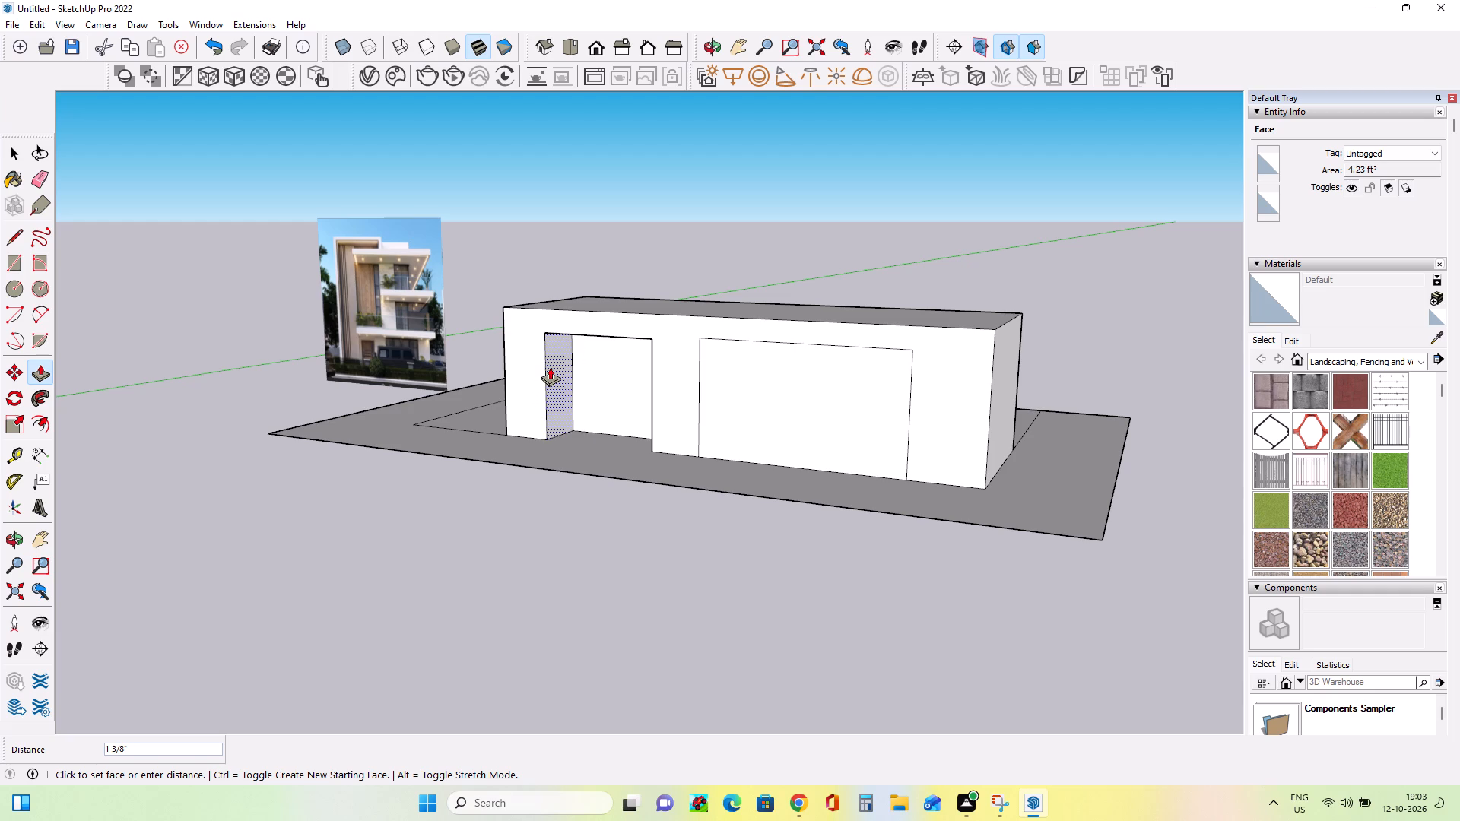
click(550, 367)
Push/Pull the back face of the entrance recess about 9 5/8" forward to make the recess shallower.
middle_drag(579, 391, 797, 389)
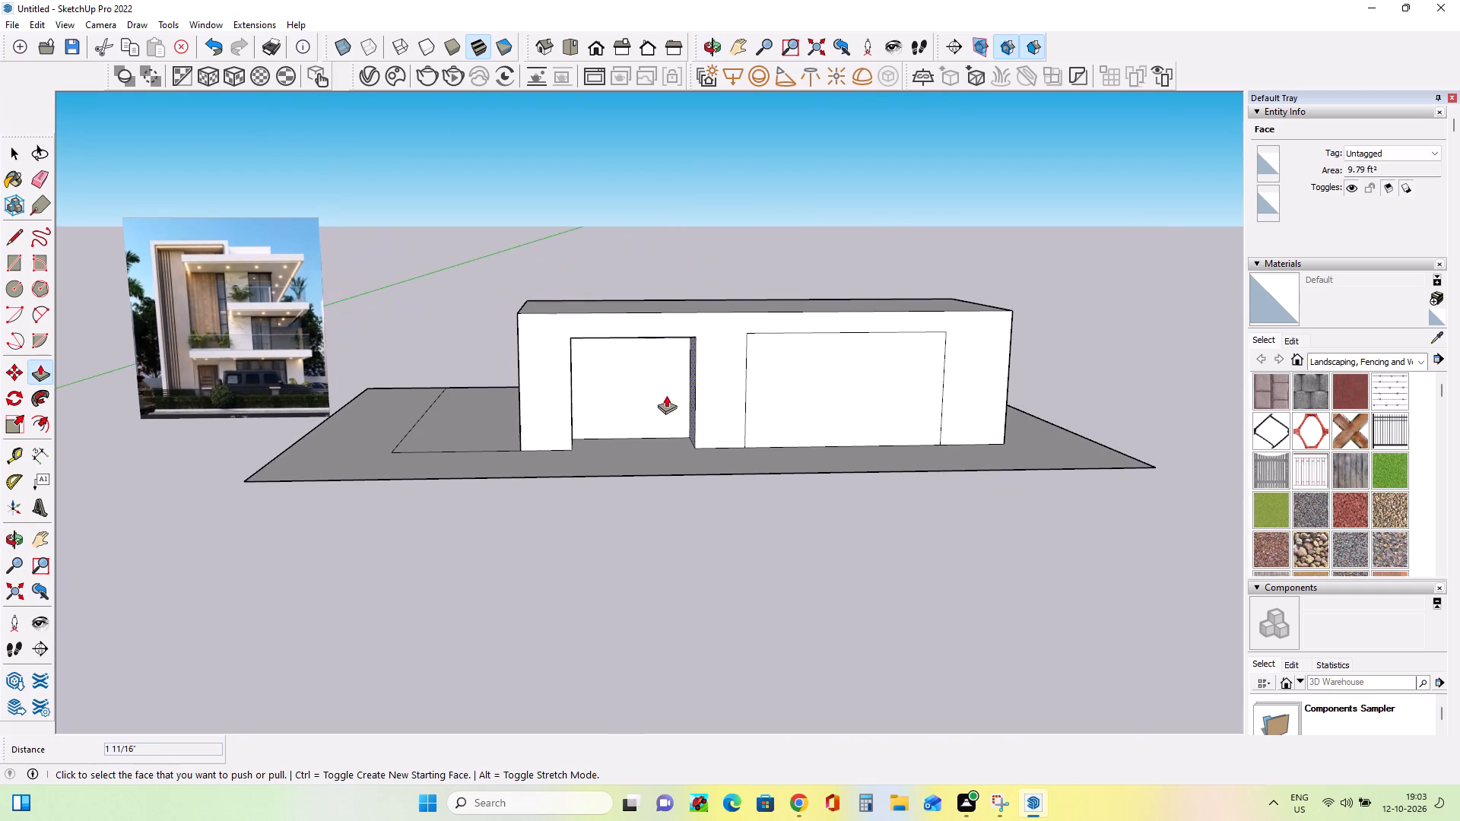
click(623, 395)
click(625, 400)
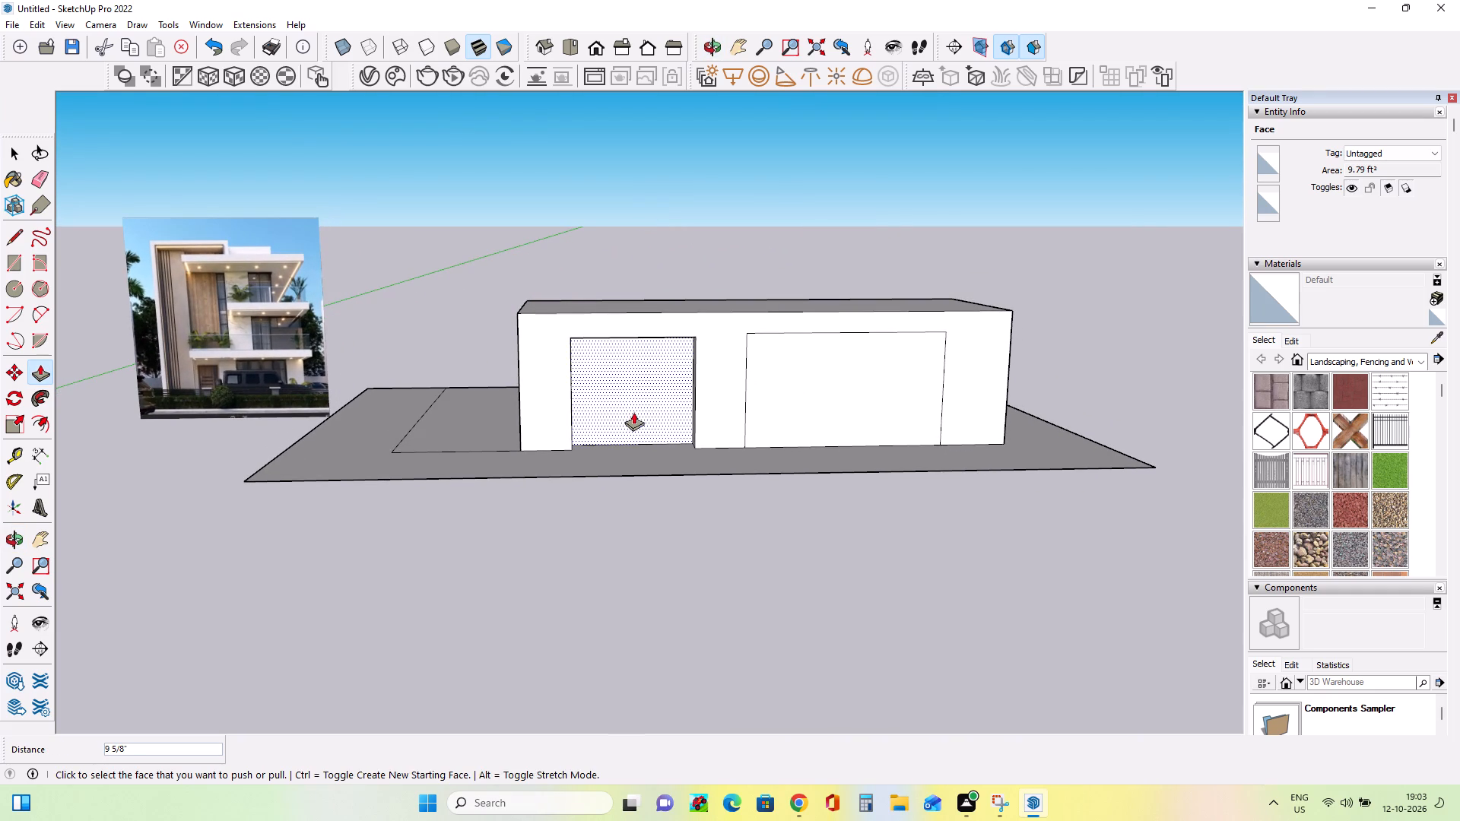
Draw a narrow rectangle of about 3' by 5 5/8" beside the entrance recess, from its top corner nearest the facade image down to the base edge.
scroll(595, 417, up, 3)
click(14, 259)
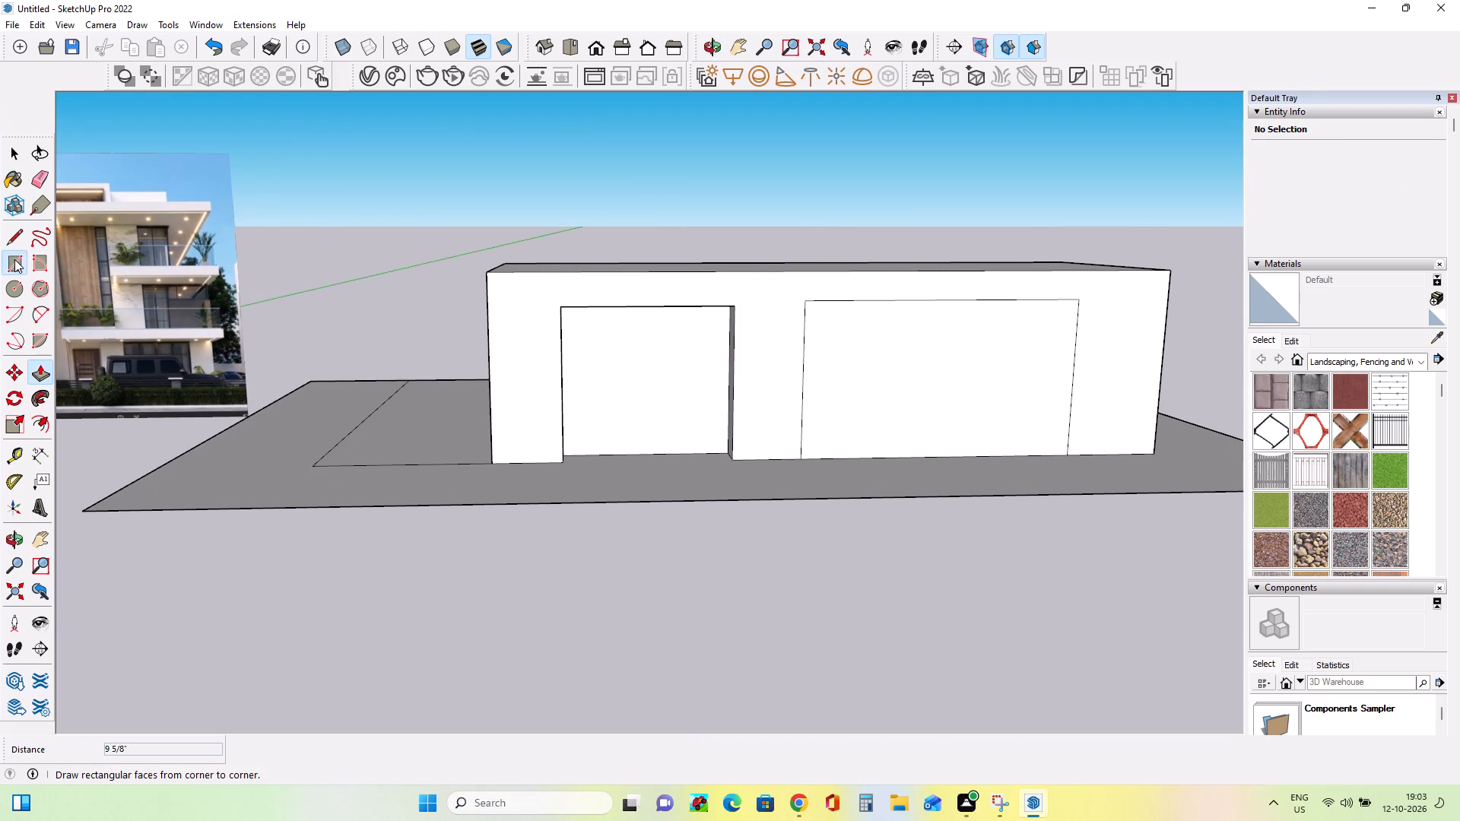
click(557, 305)
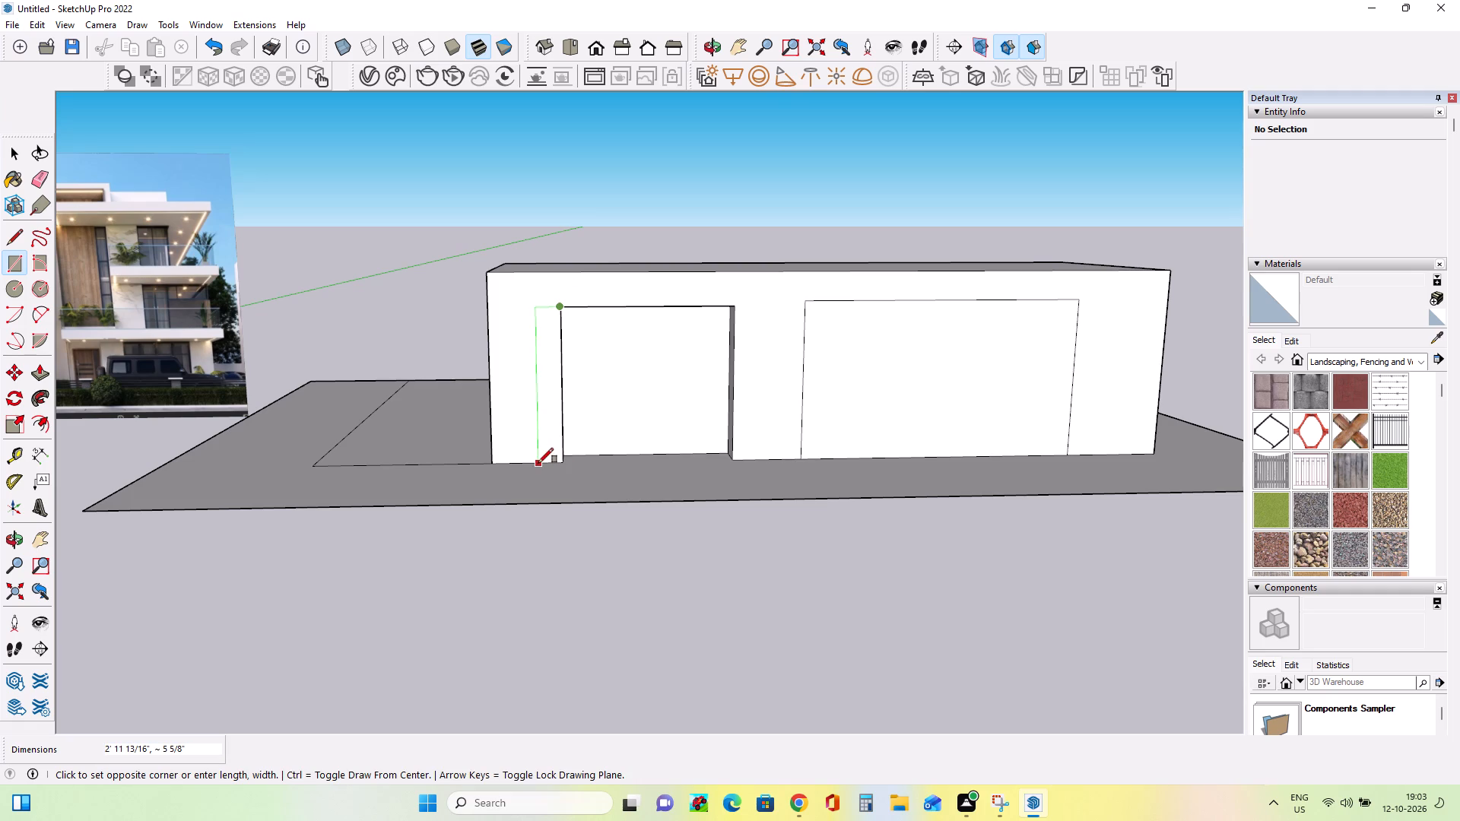
click(538, 463)
Push/Pull the narrow strip beside the entrance recess about 3 3/16" inward.
middle_drag(703, 468, 621, 495)
scroll(500, 433, up, 4)
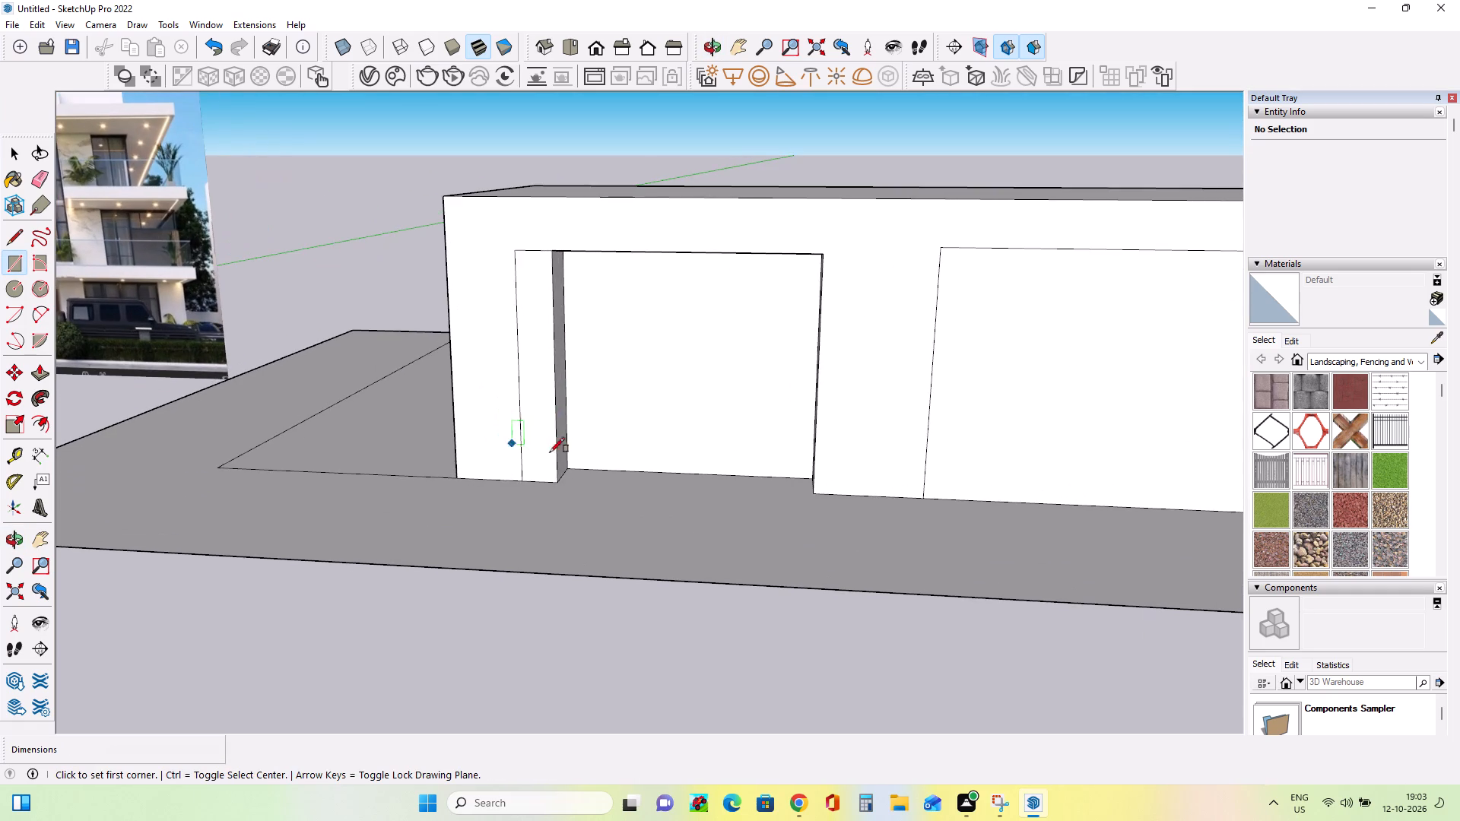
middle_click(557, 452)
click(46, 377)
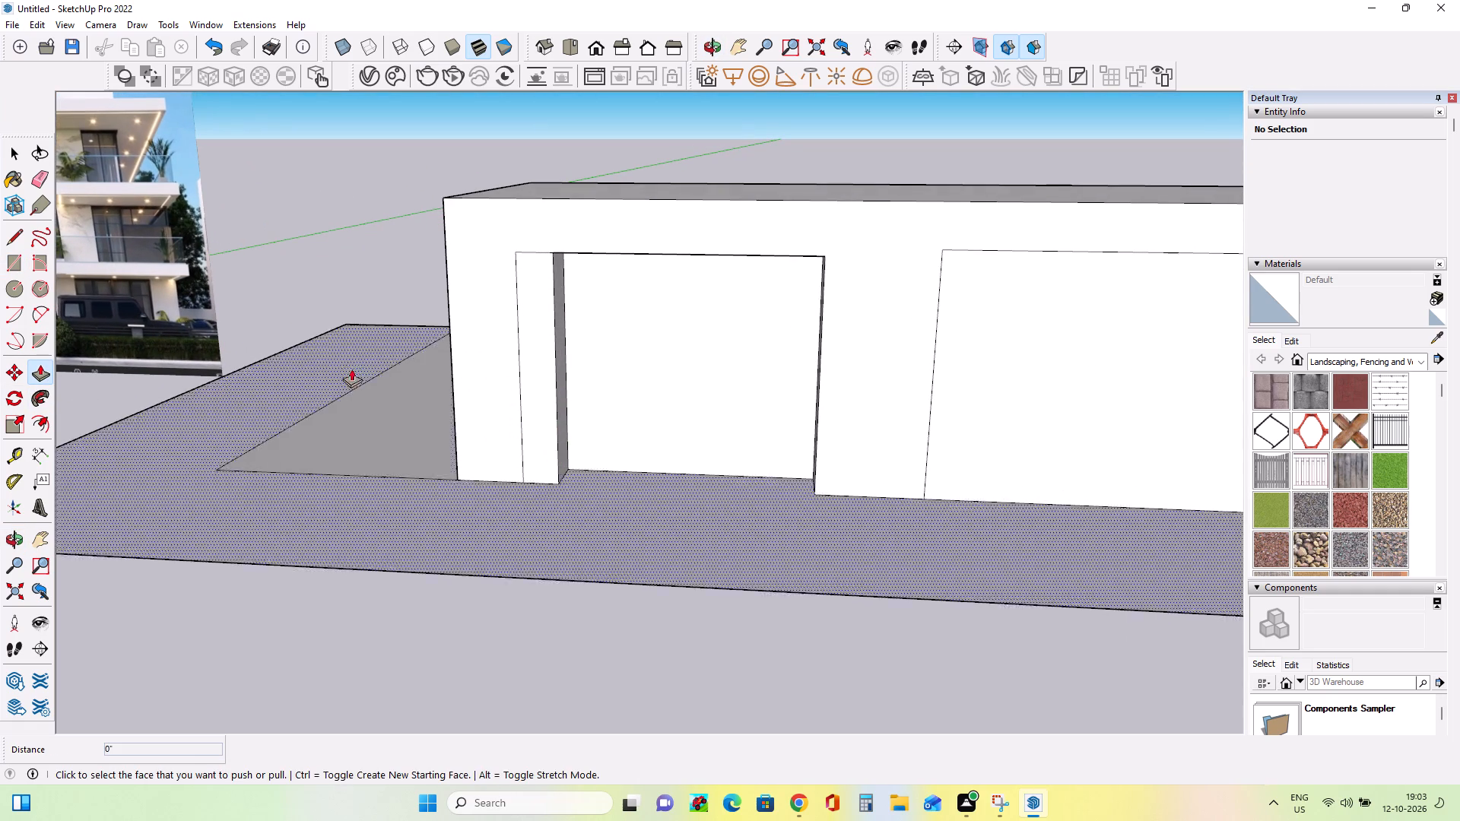
click(535, 405)
click(540, 401)
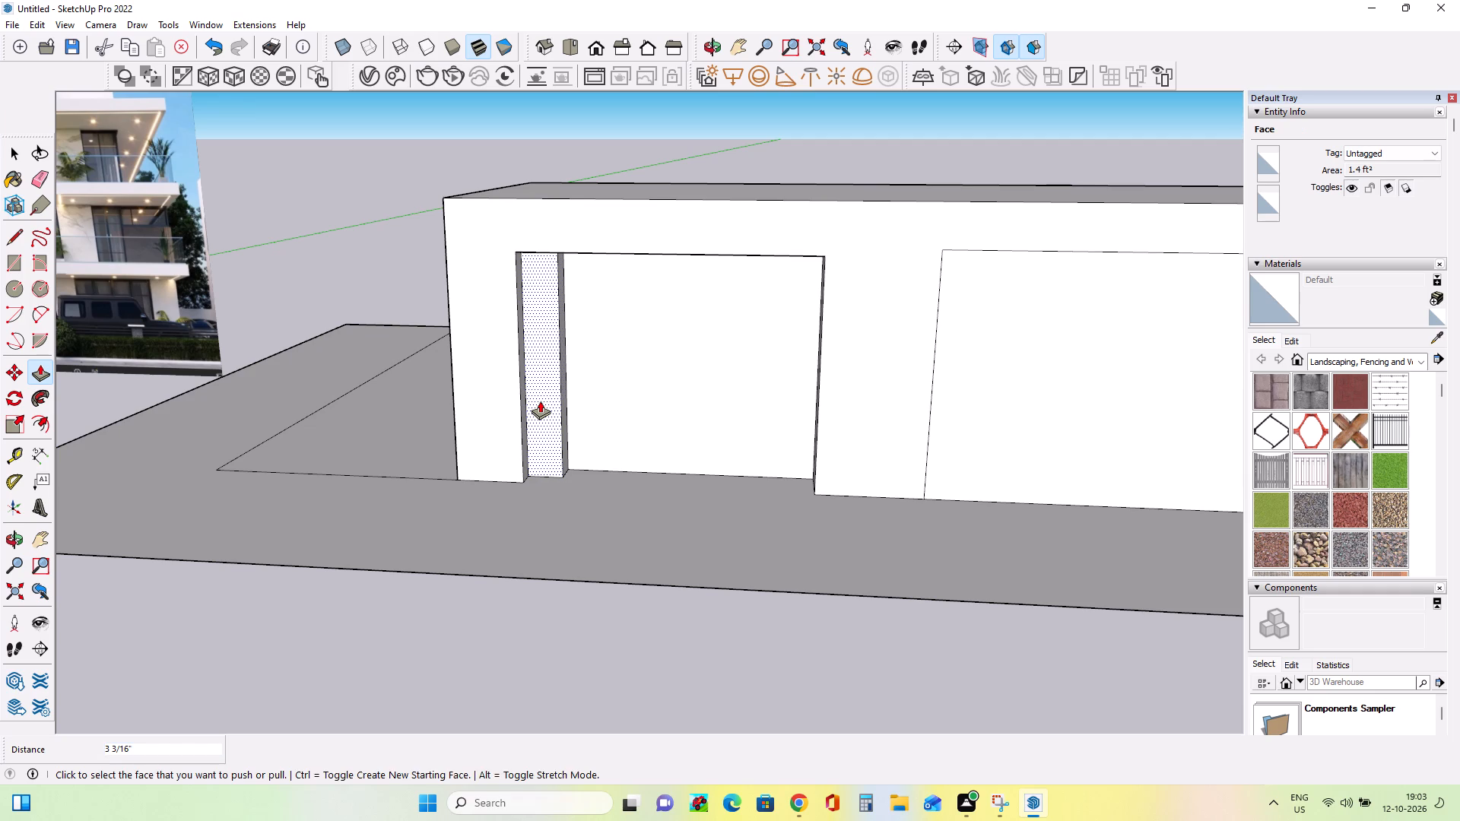
Push/Pull the entrance recess's side face nearest the window outline about 2 3/8" into the opening to narrow it.
middle_drag(805, 392, 865, 376)
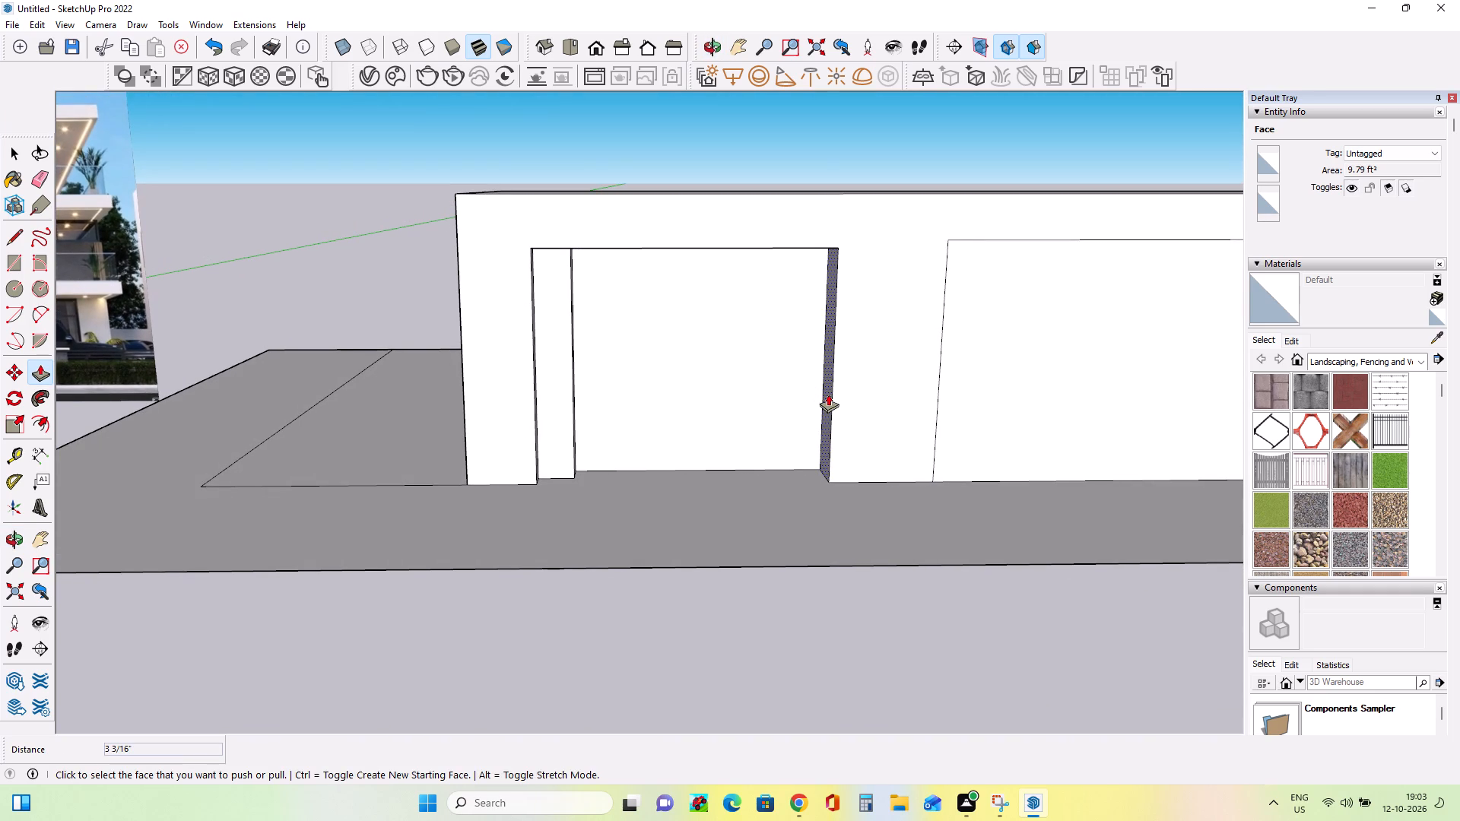
click(828, 394)
click(813, 398)
Push/Pull the block's end face farthest from the facade image about 2 7/8" inward to shorten the block.
scroll(682, 428, down, 7)
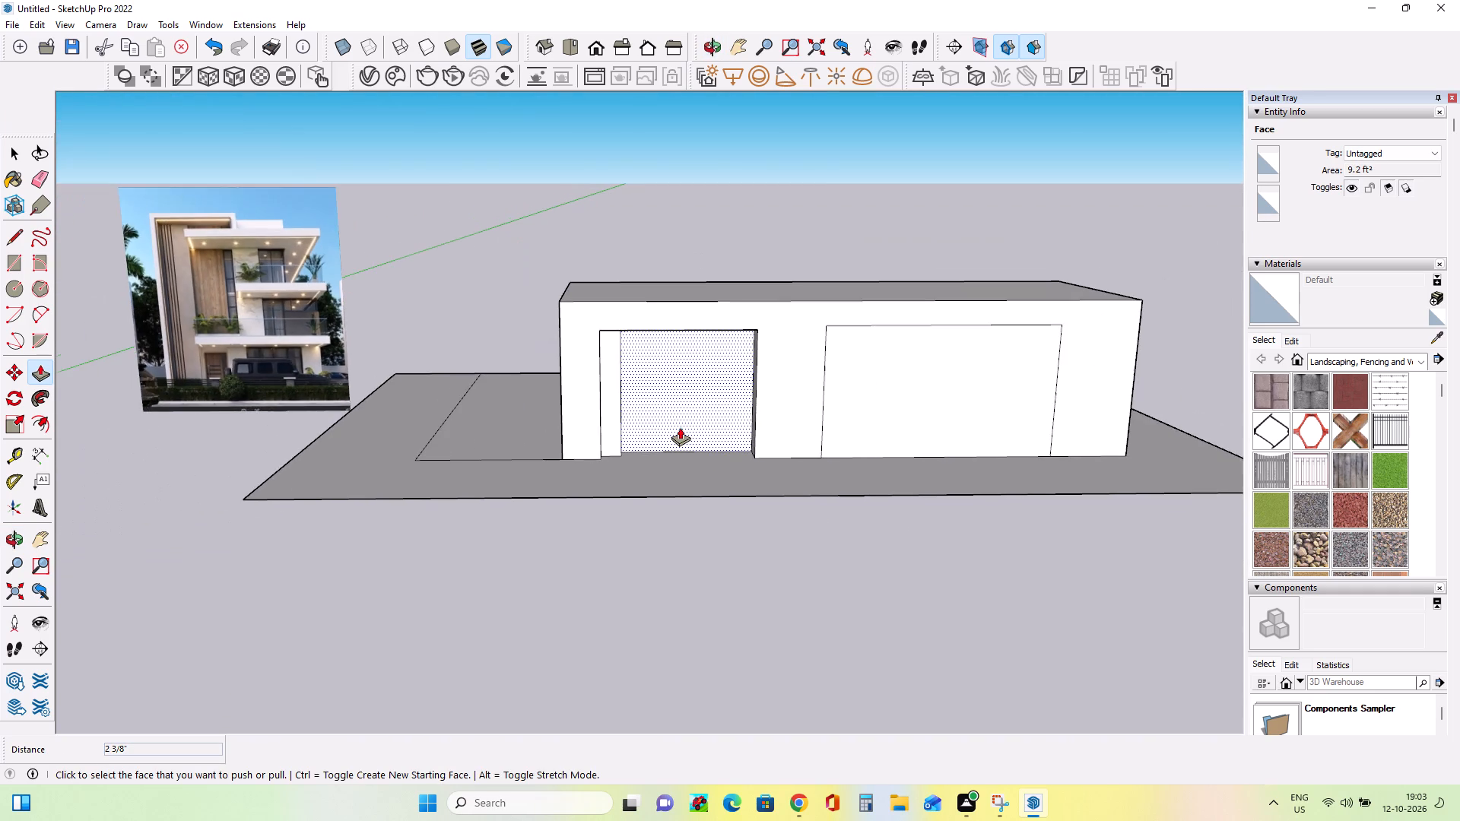
middle_drag(687, 436, 509, 471)
scroll(683, 461, down, 1)
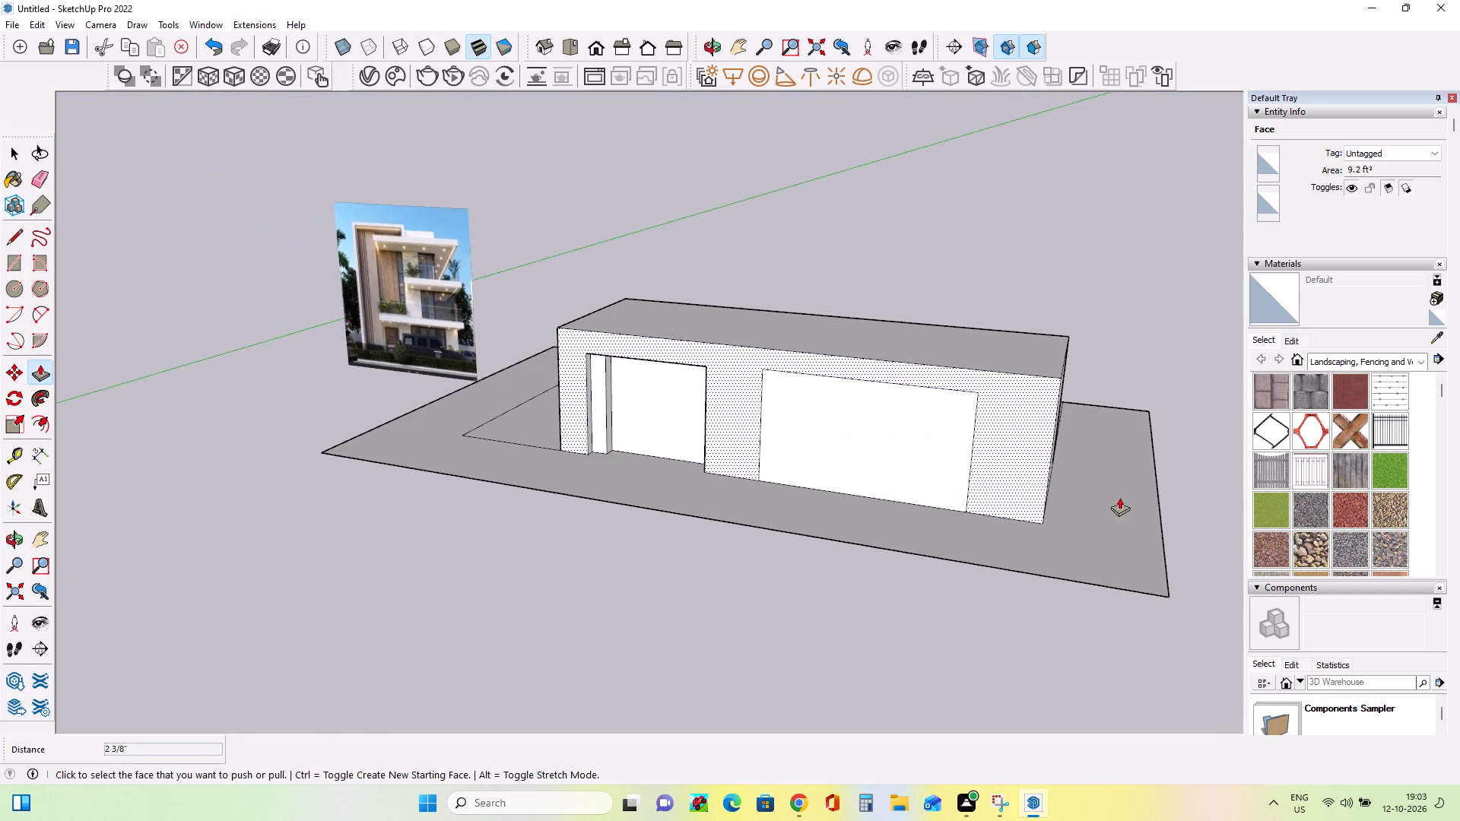
middle_drag(1119, 497, 904, 506)
drag(968, 512, 962, 505)
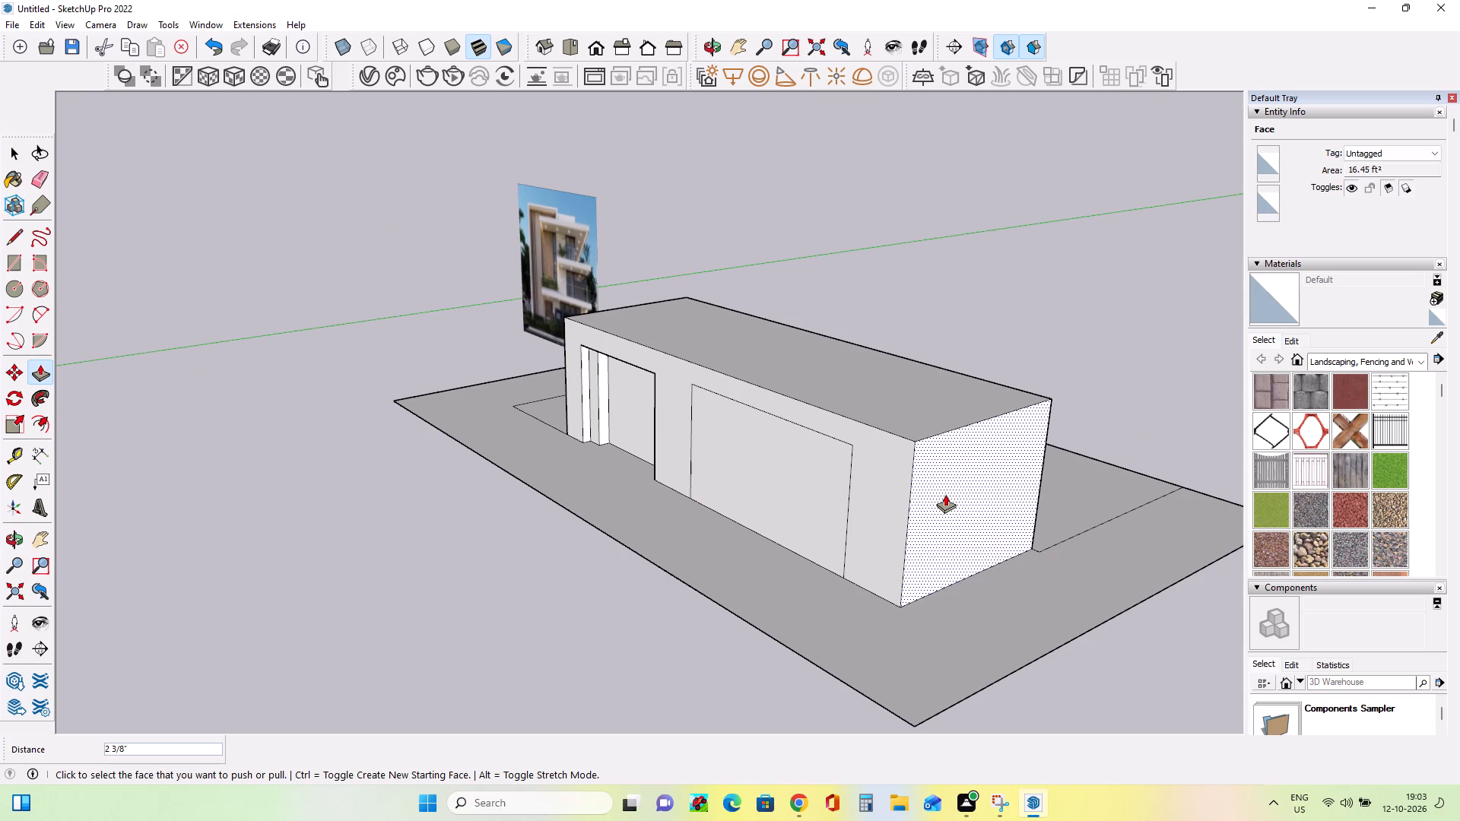
click(928, 487)
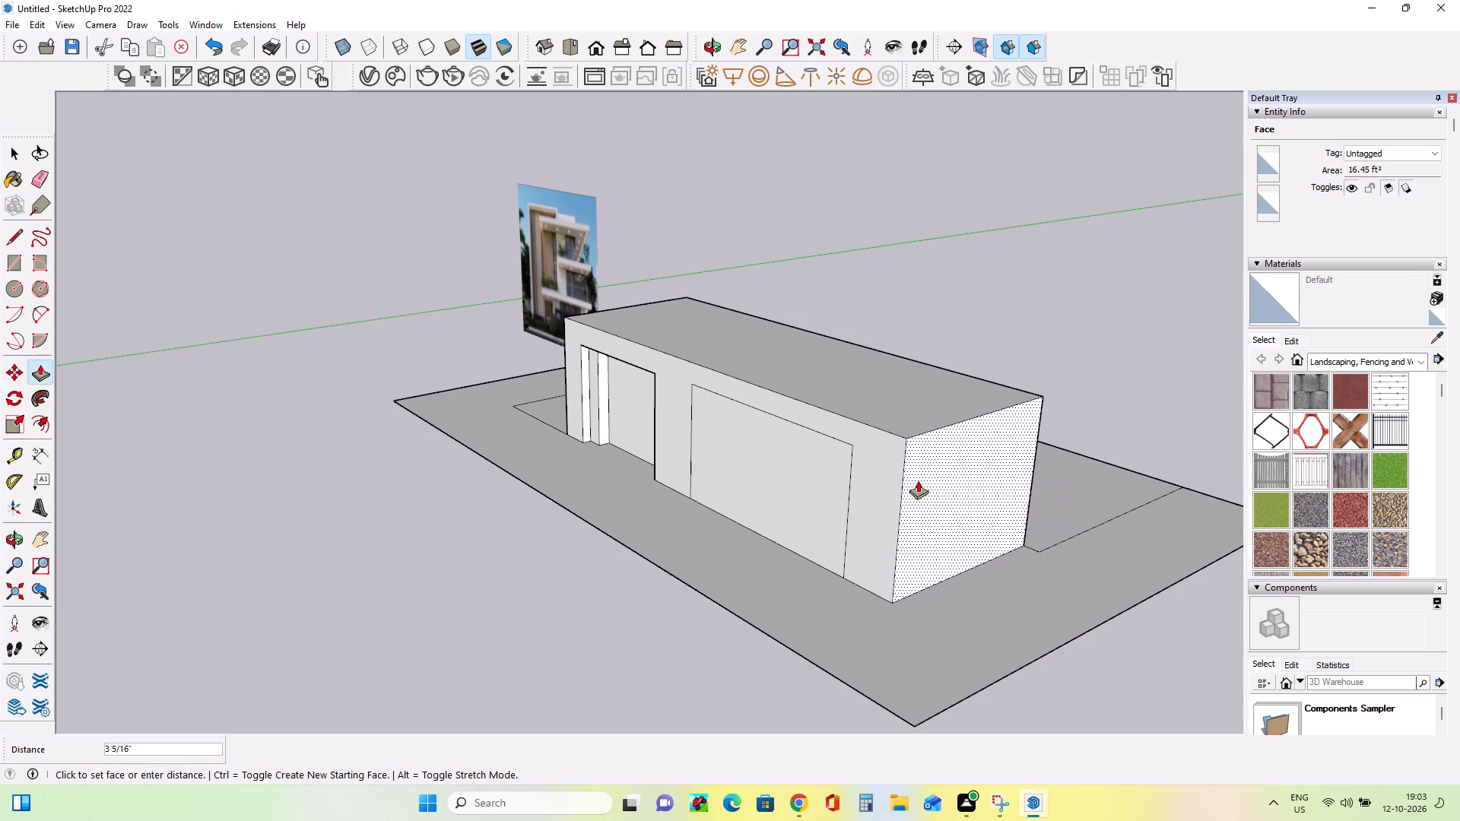
click(919, 483)
Compare the front block's entrance and window outline with the ground floor in the facade image.
middle_drag(817, 524, 1081, 440)
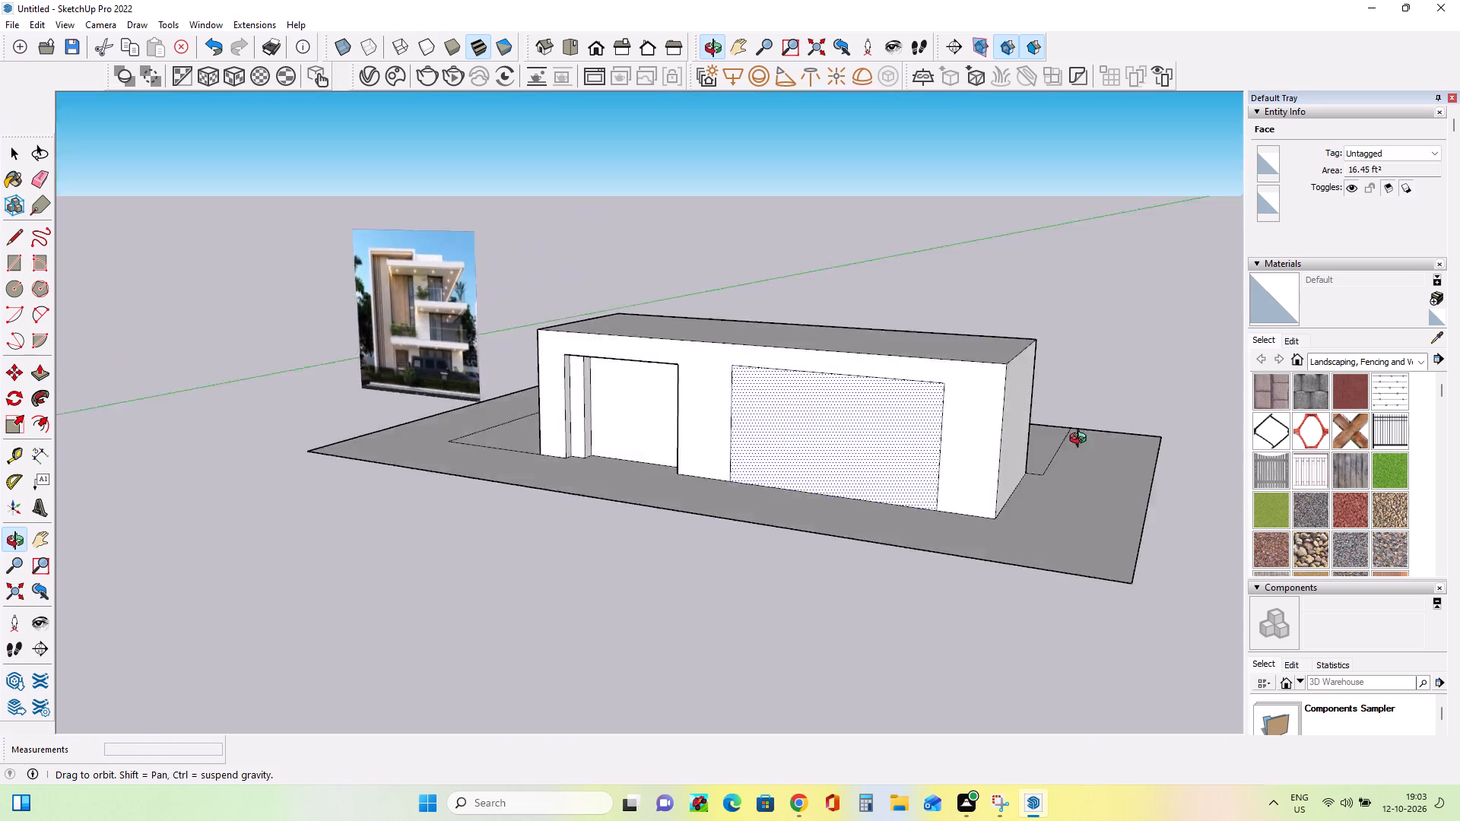
middle_drag(1081, 440, 1198, 415)
middle_drag(791, 449, 808, 504)
scroll(294, 438, up, 4)
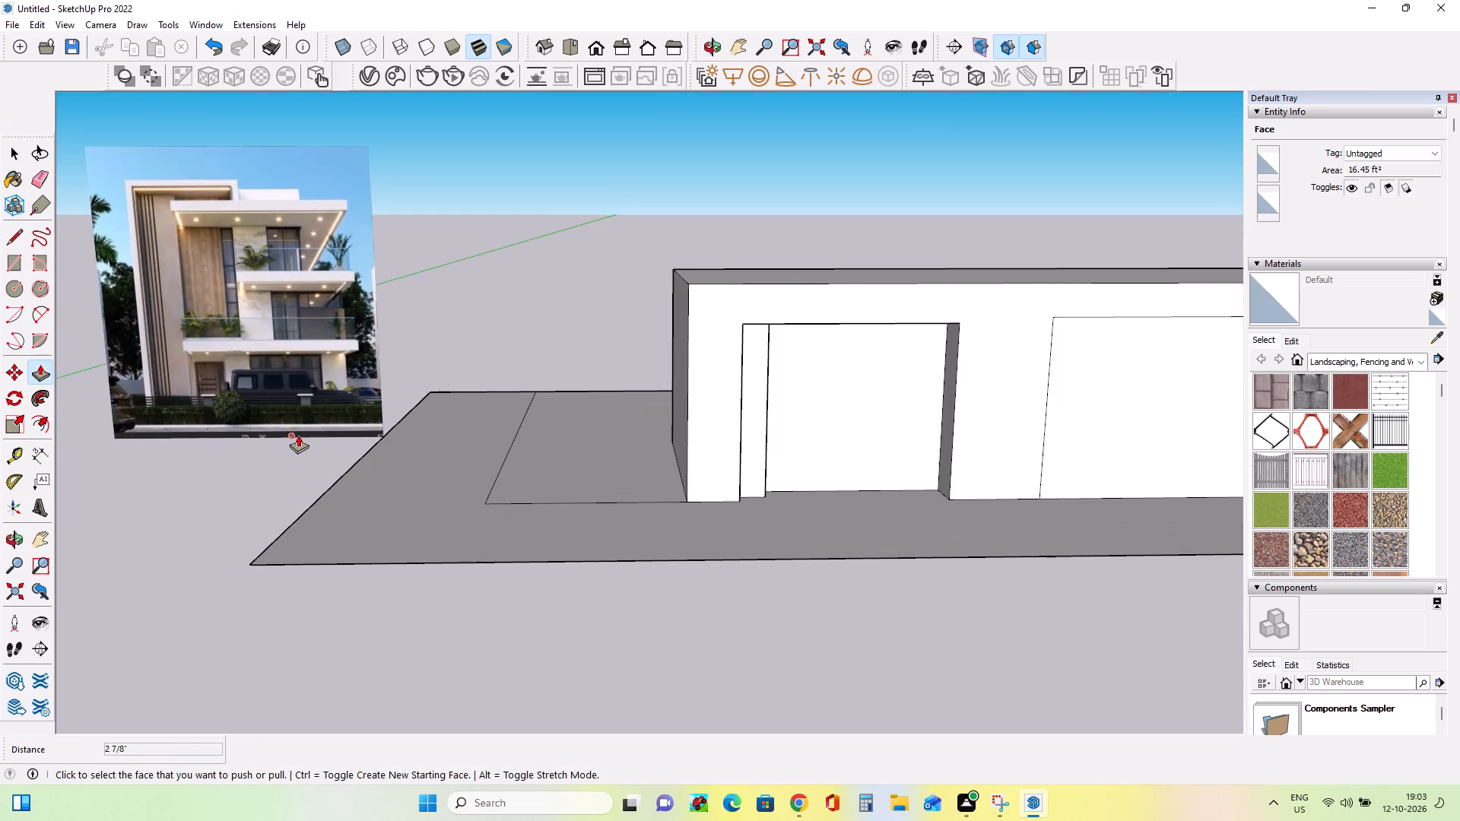
scroll(303, 438, up, 4)
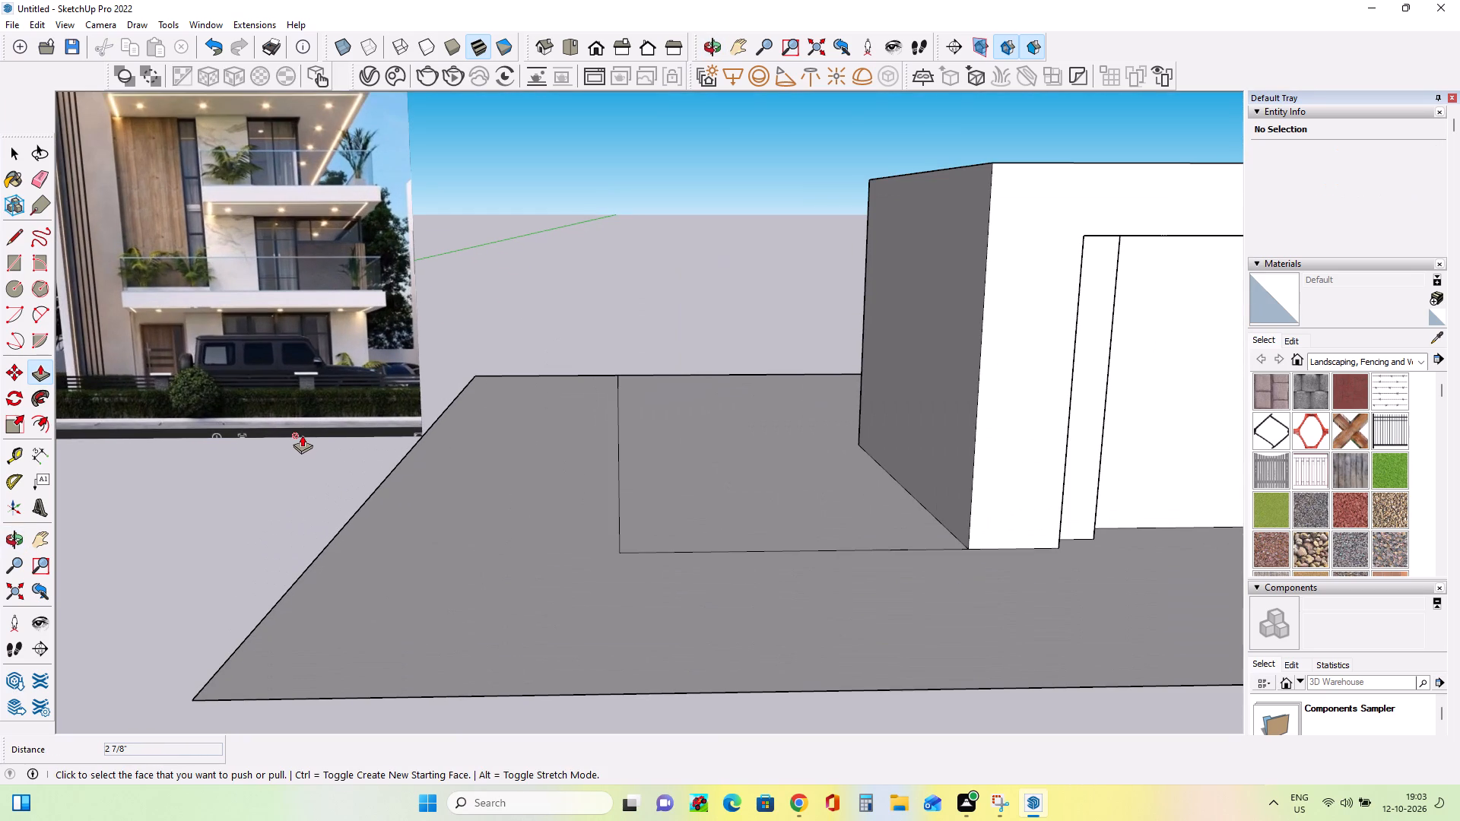
scroll(302, 435, down, 4)
middle_drag(301, 436, 307, 442)
scroll(271, 420, up, 3)
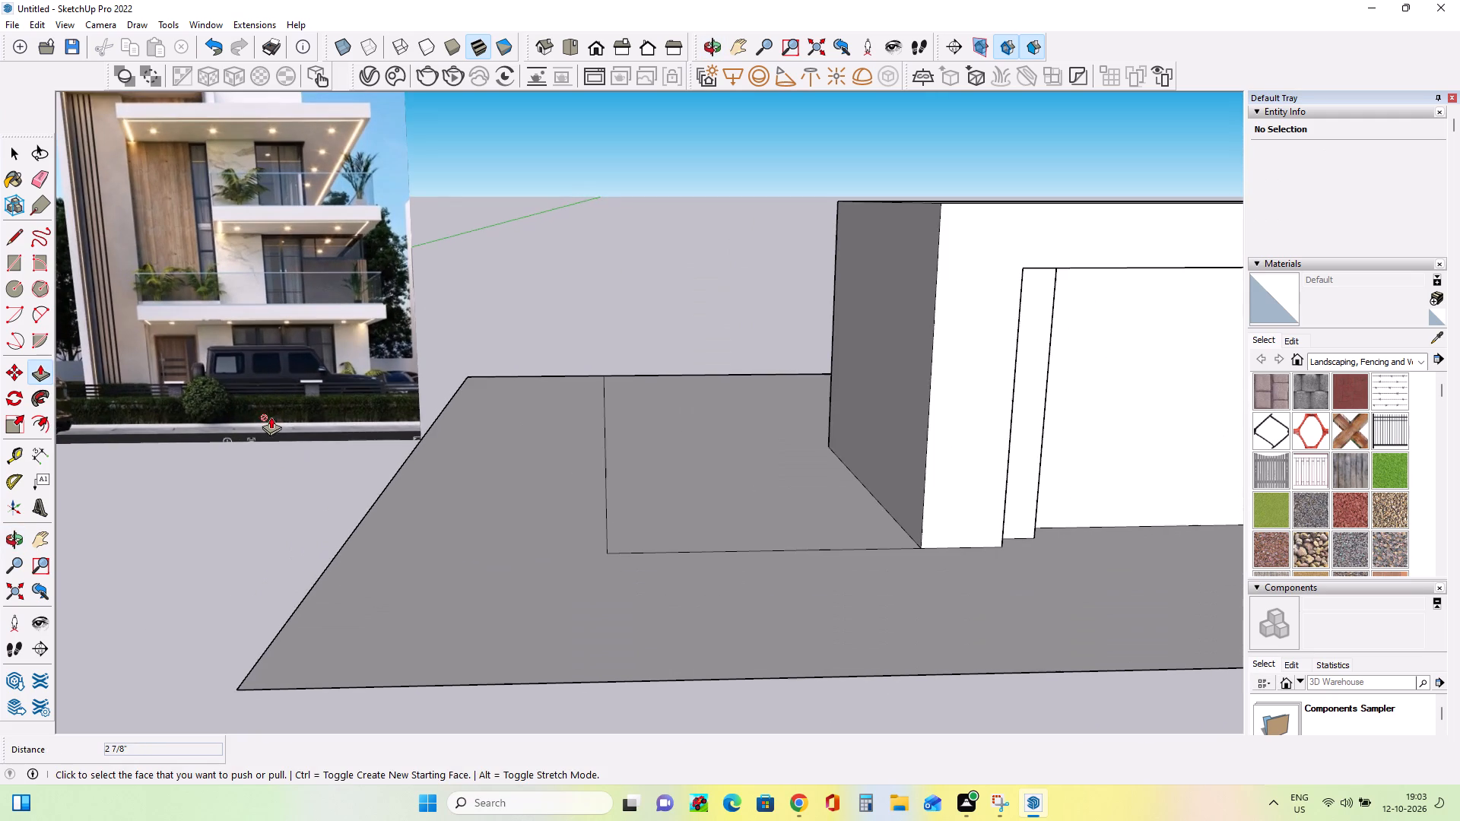
middle_drag(271, 416, 278, 402)
scroll(278, 402, down, 8)
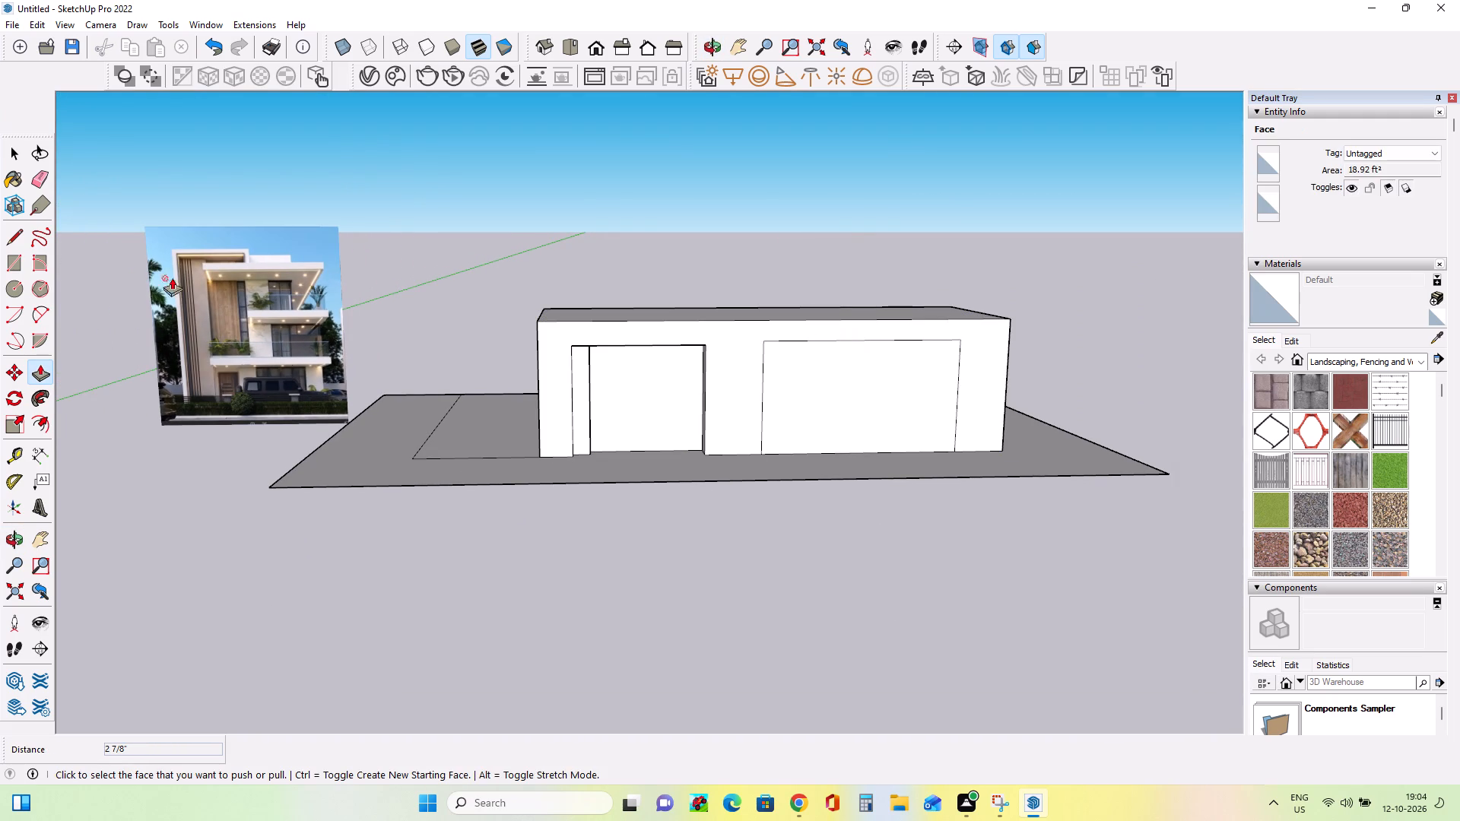
Raise the window outline about 2 7/8" by drawing a 5' 4 1/8" wide rectangle above its top edge and erasing the dividing line.
click(14, 262)
scroll(947, 348, up, 3)
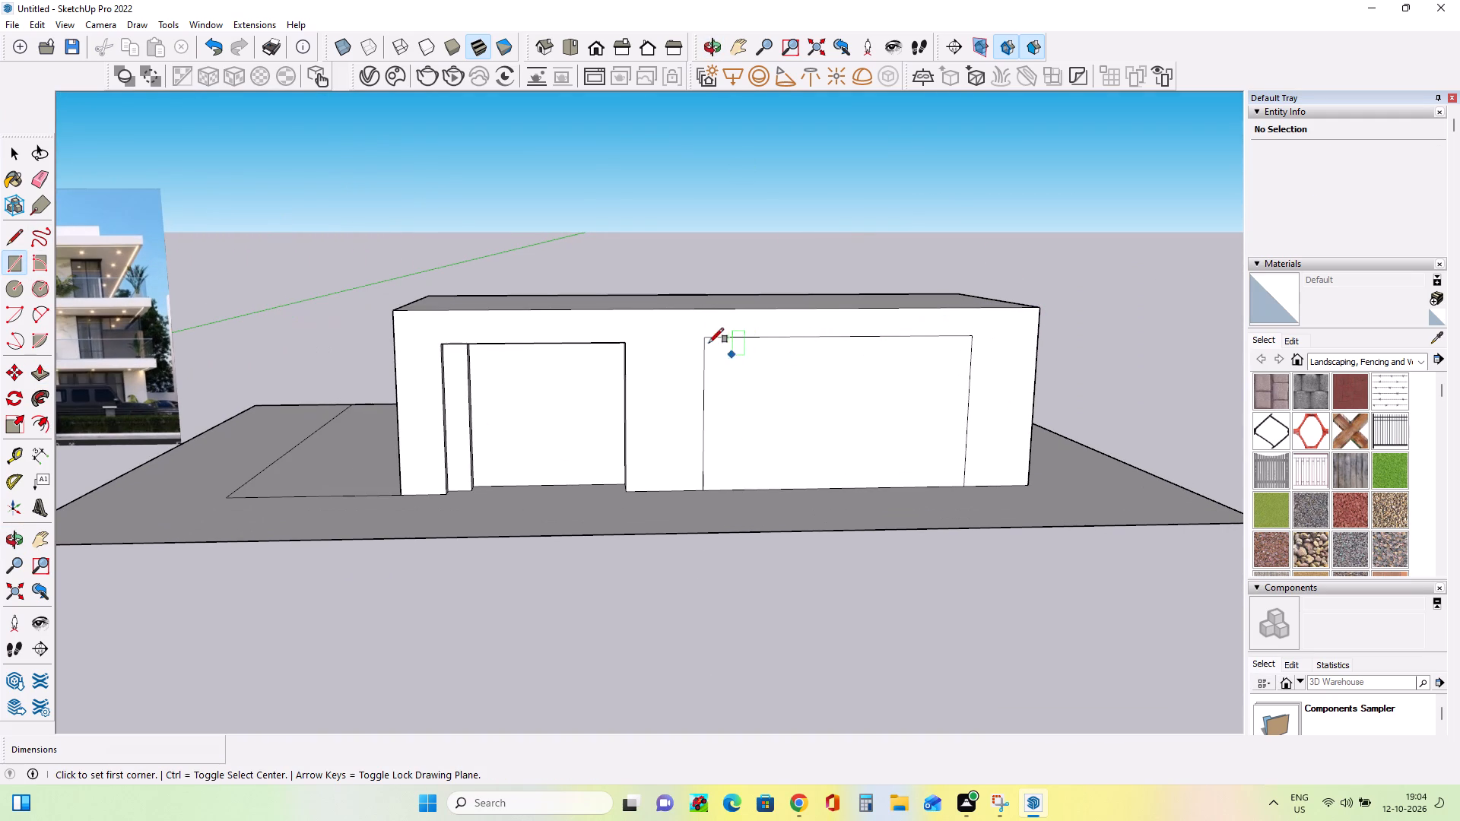
click(708, 335)
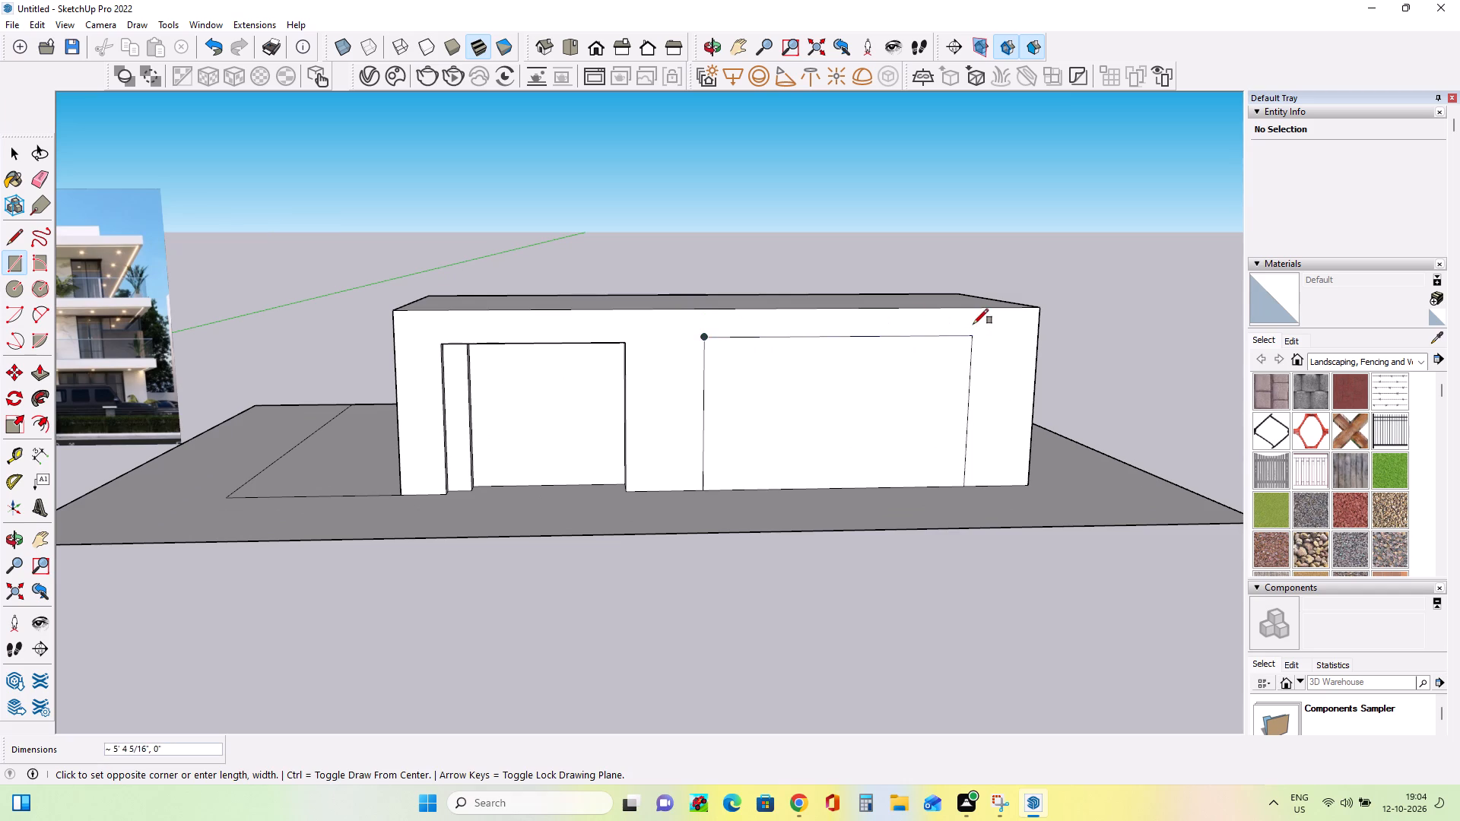
scroll(973, 329, up, 5)
click(973, 340)
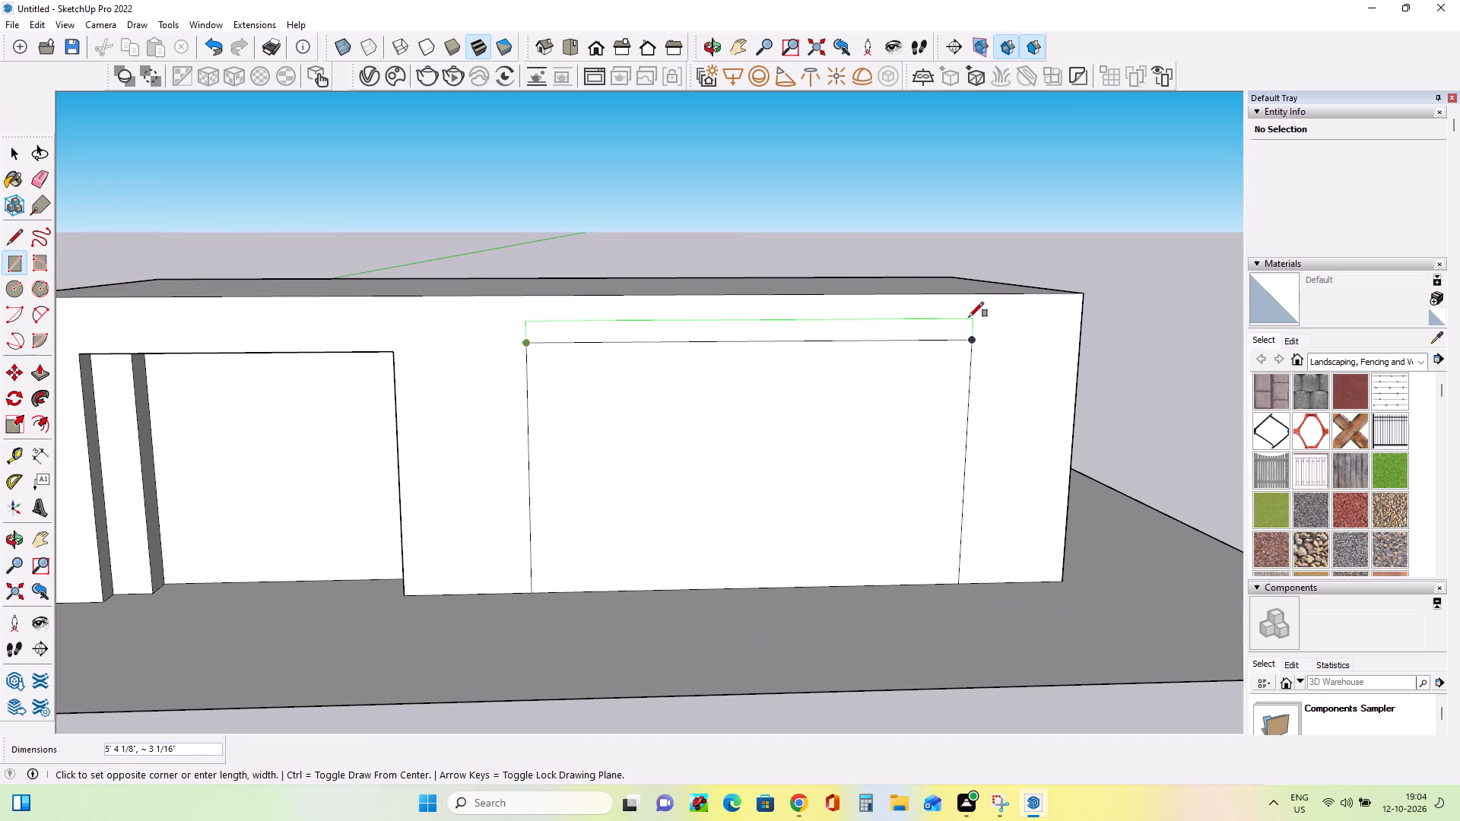
click(969, 320)
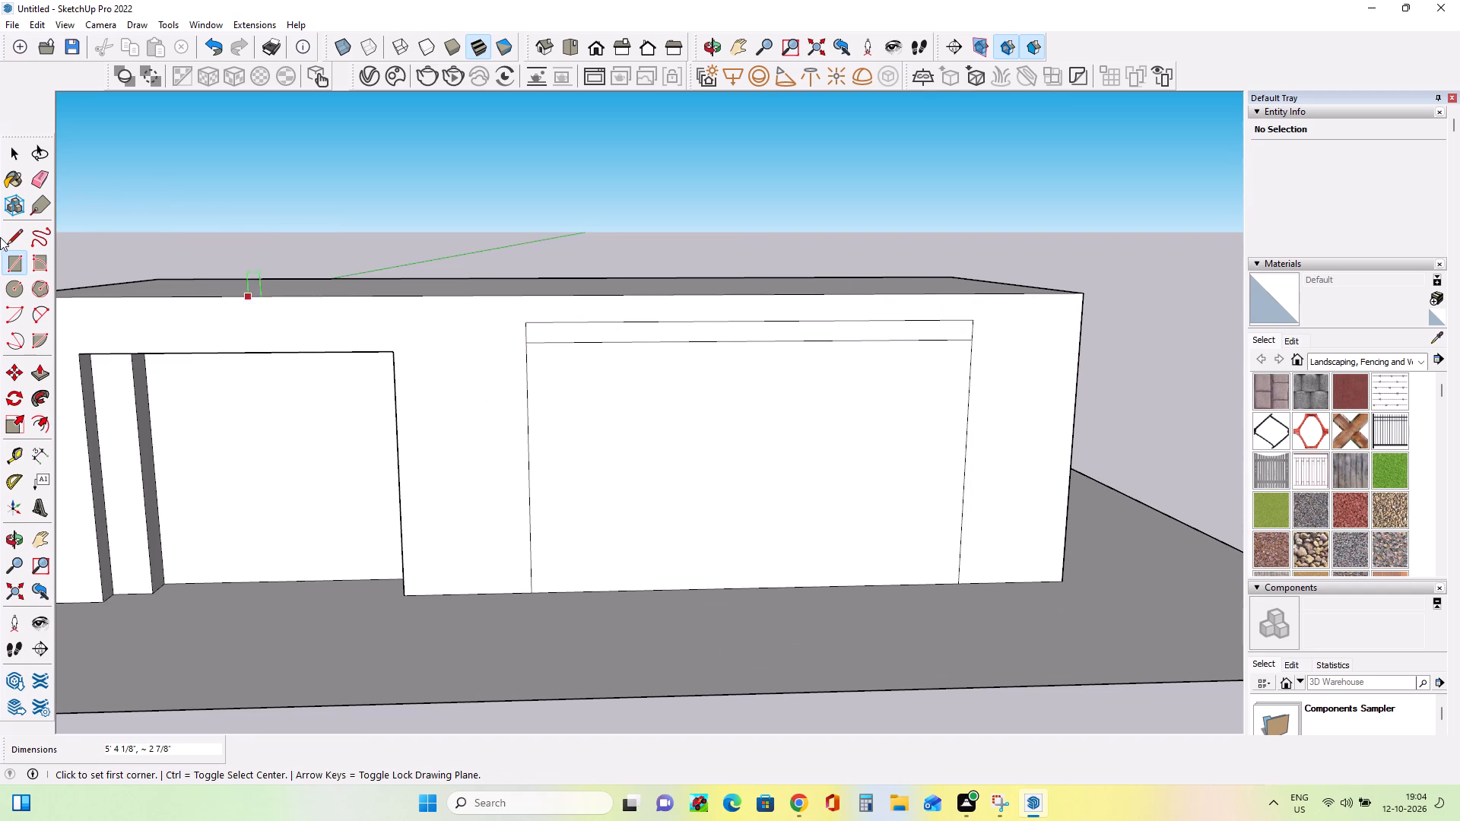
click(45, 182)
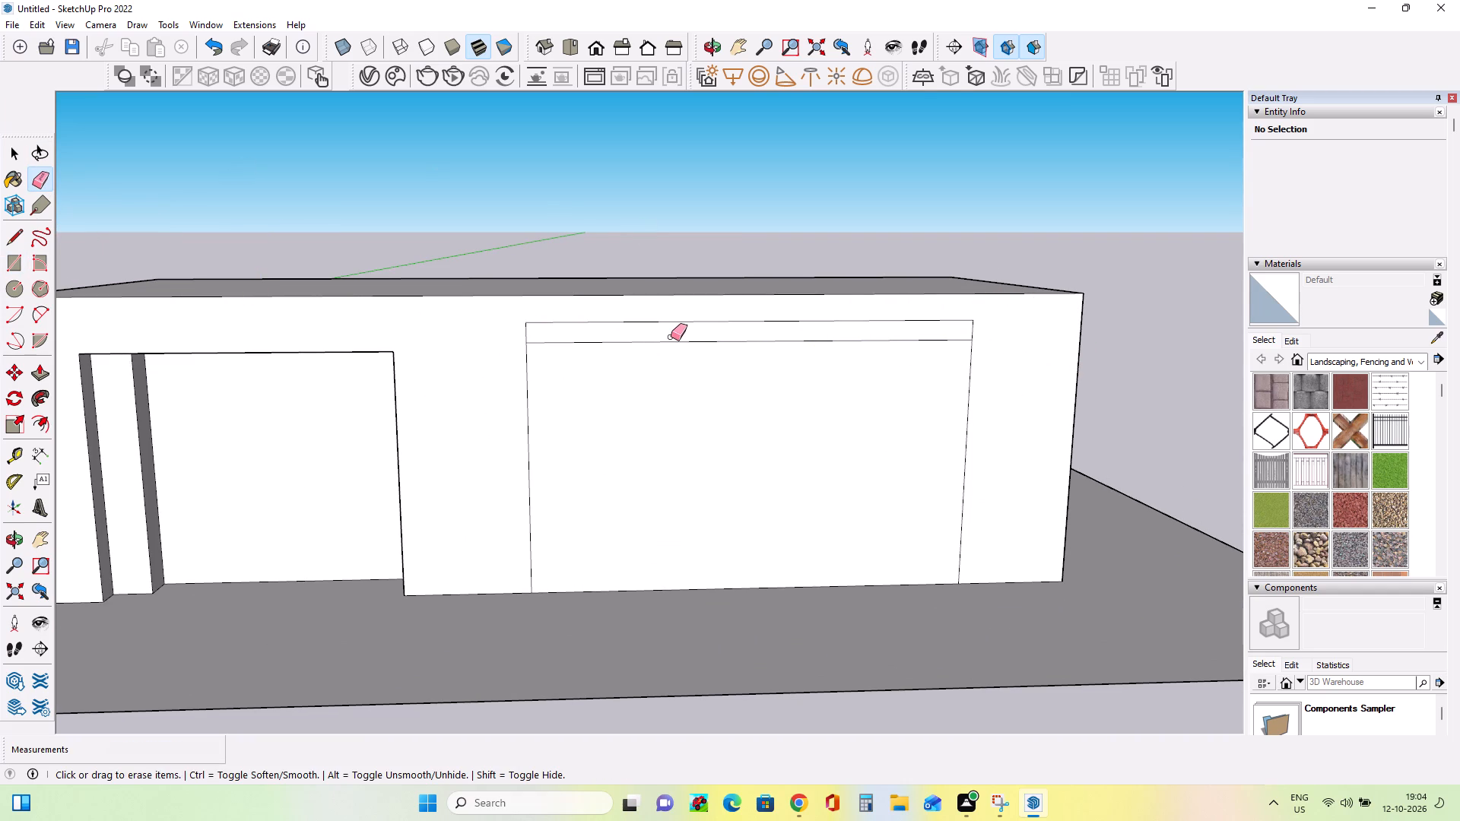
click(671, 342)
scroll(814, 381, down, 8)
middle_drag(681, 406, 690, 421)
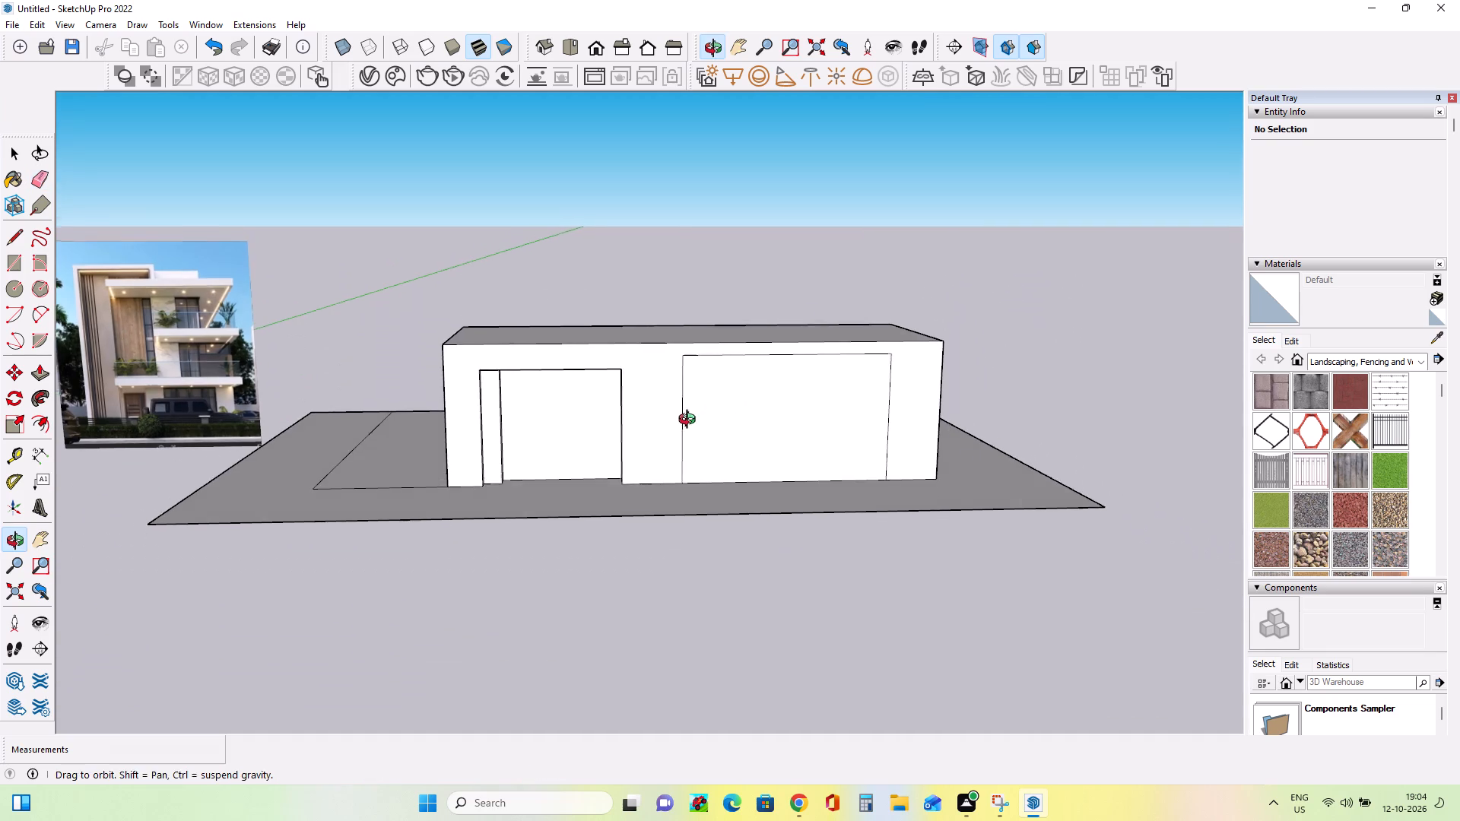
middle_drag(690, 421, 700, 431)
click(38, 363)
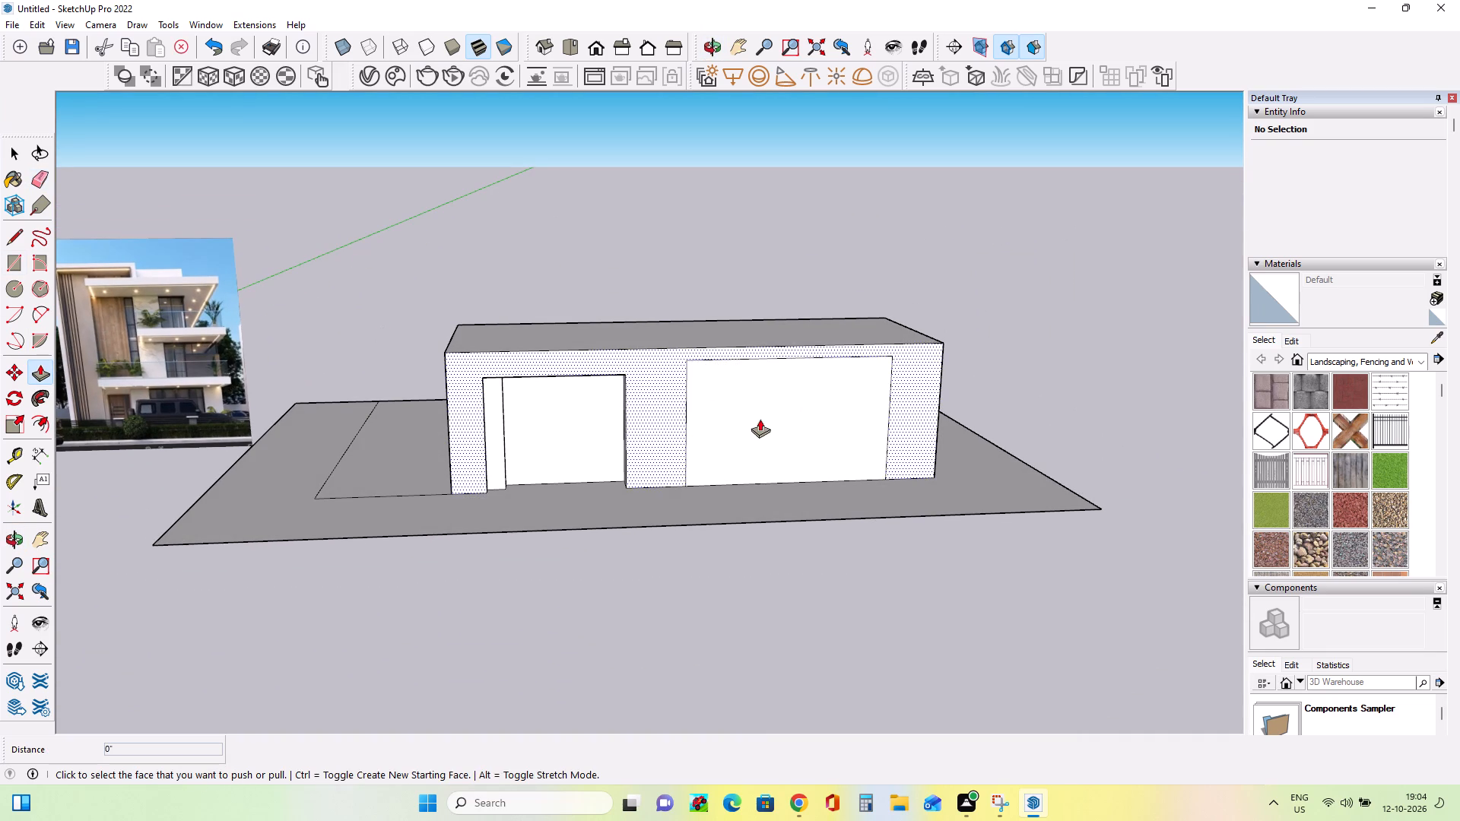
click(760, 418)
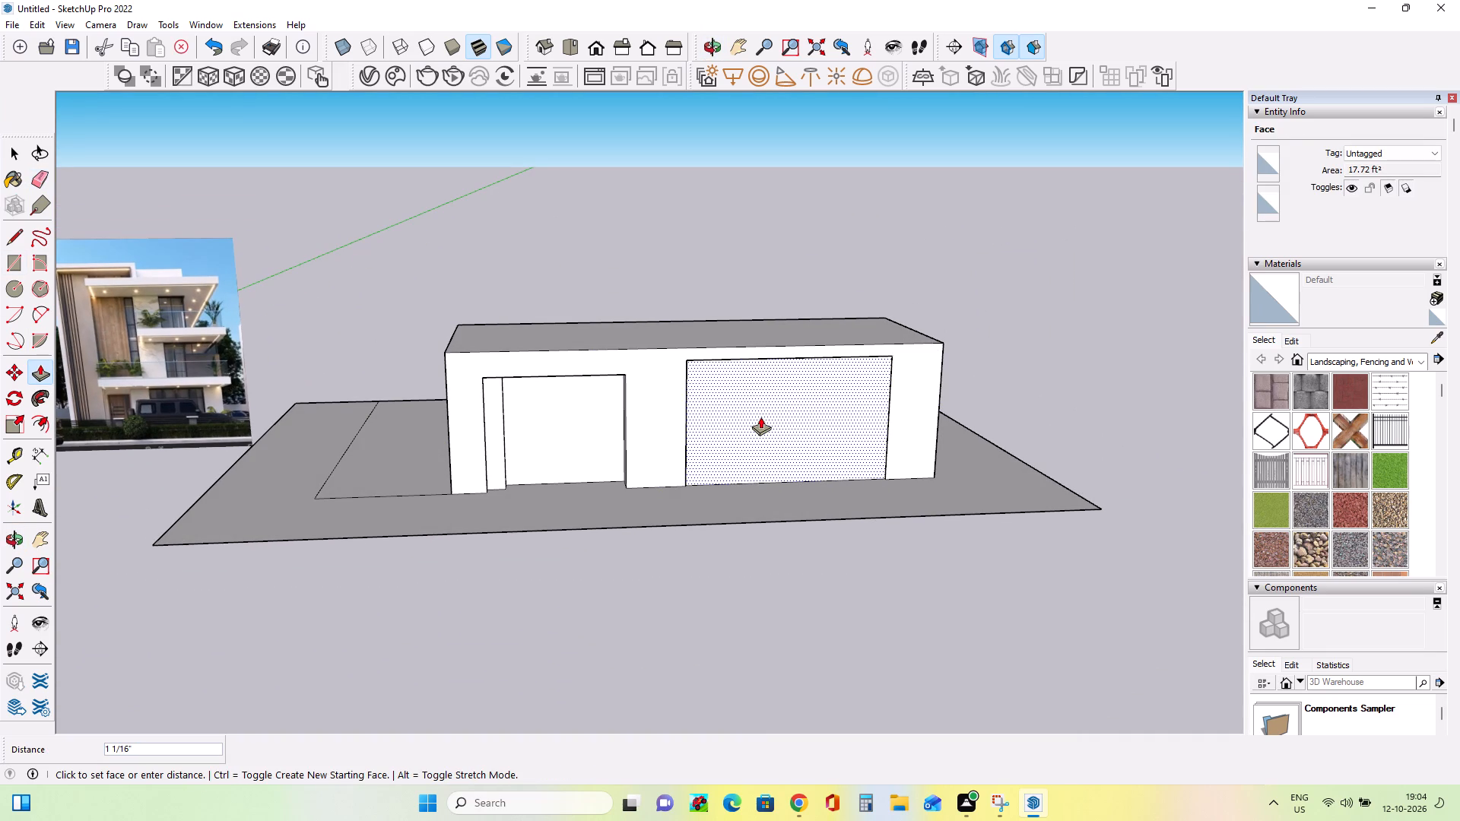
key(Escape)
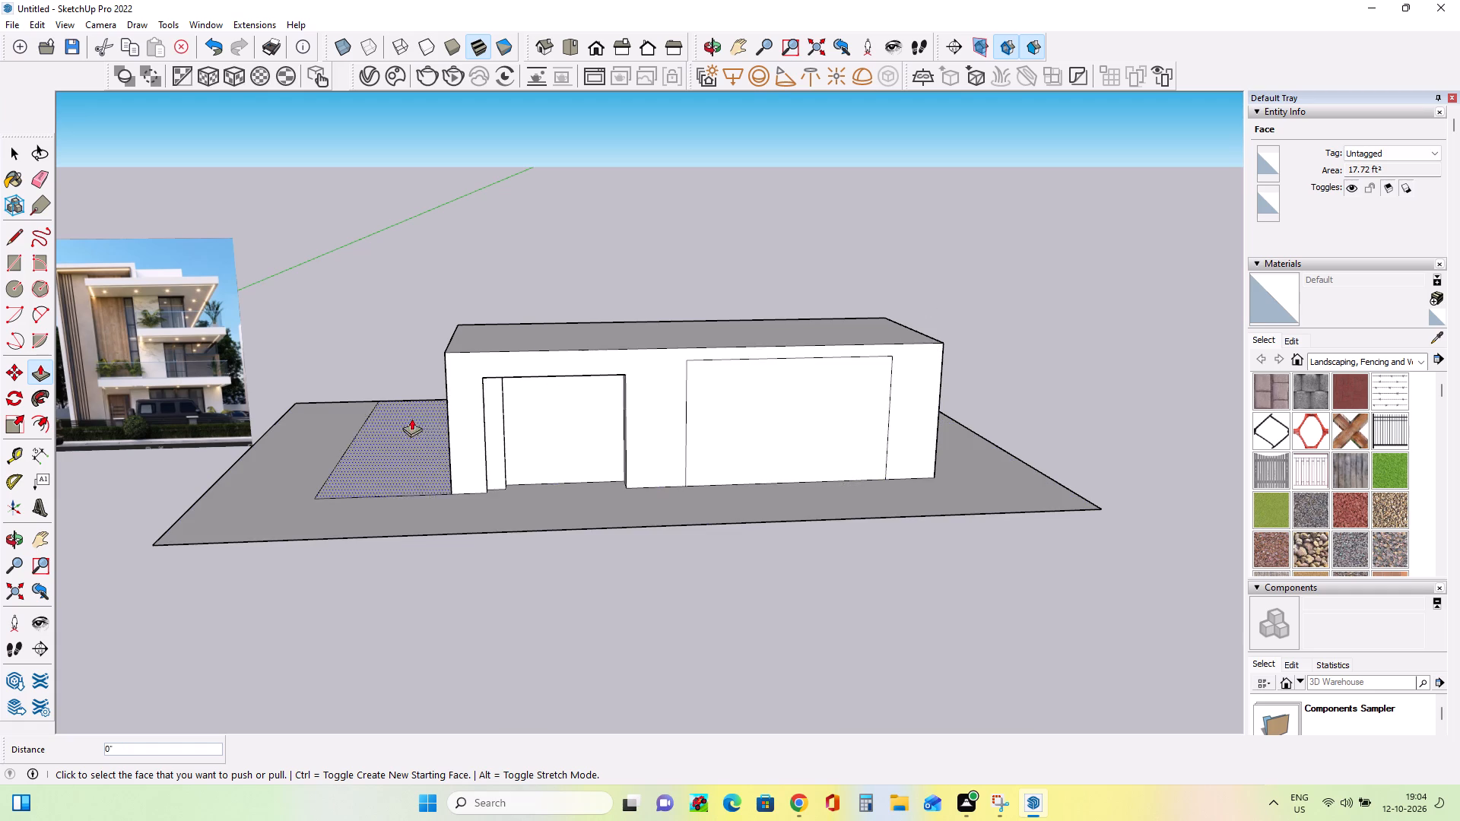
Examine the ground-floor window behind the car and its surrounding wall in the facade image, comparing them with the modelled block.
scroll(474, 423, up, 1)
scroll(65, 439, up, 3)
scroll(144, 417, up, 8)
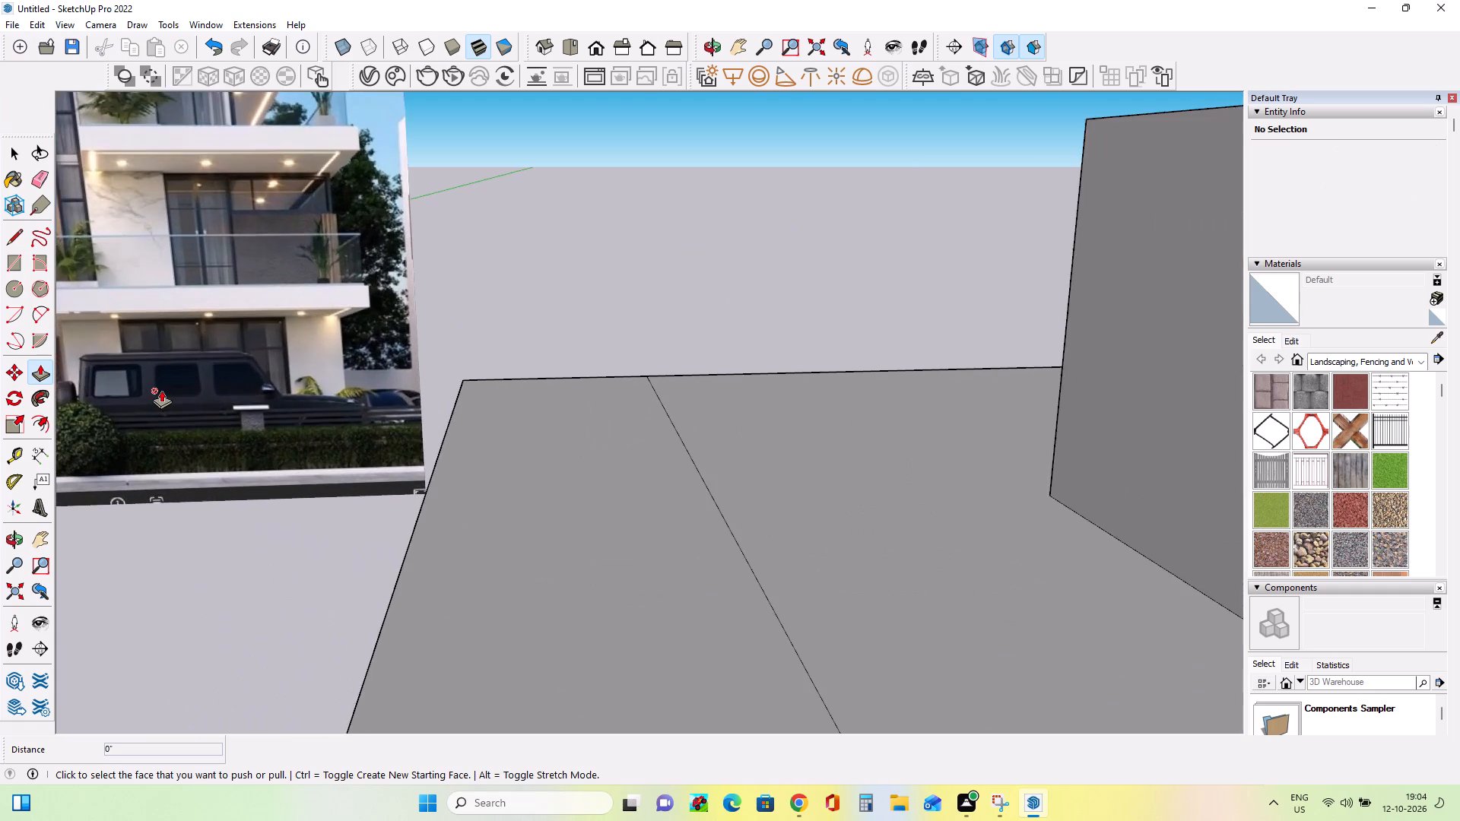
scroll(161, 390, up, 7)
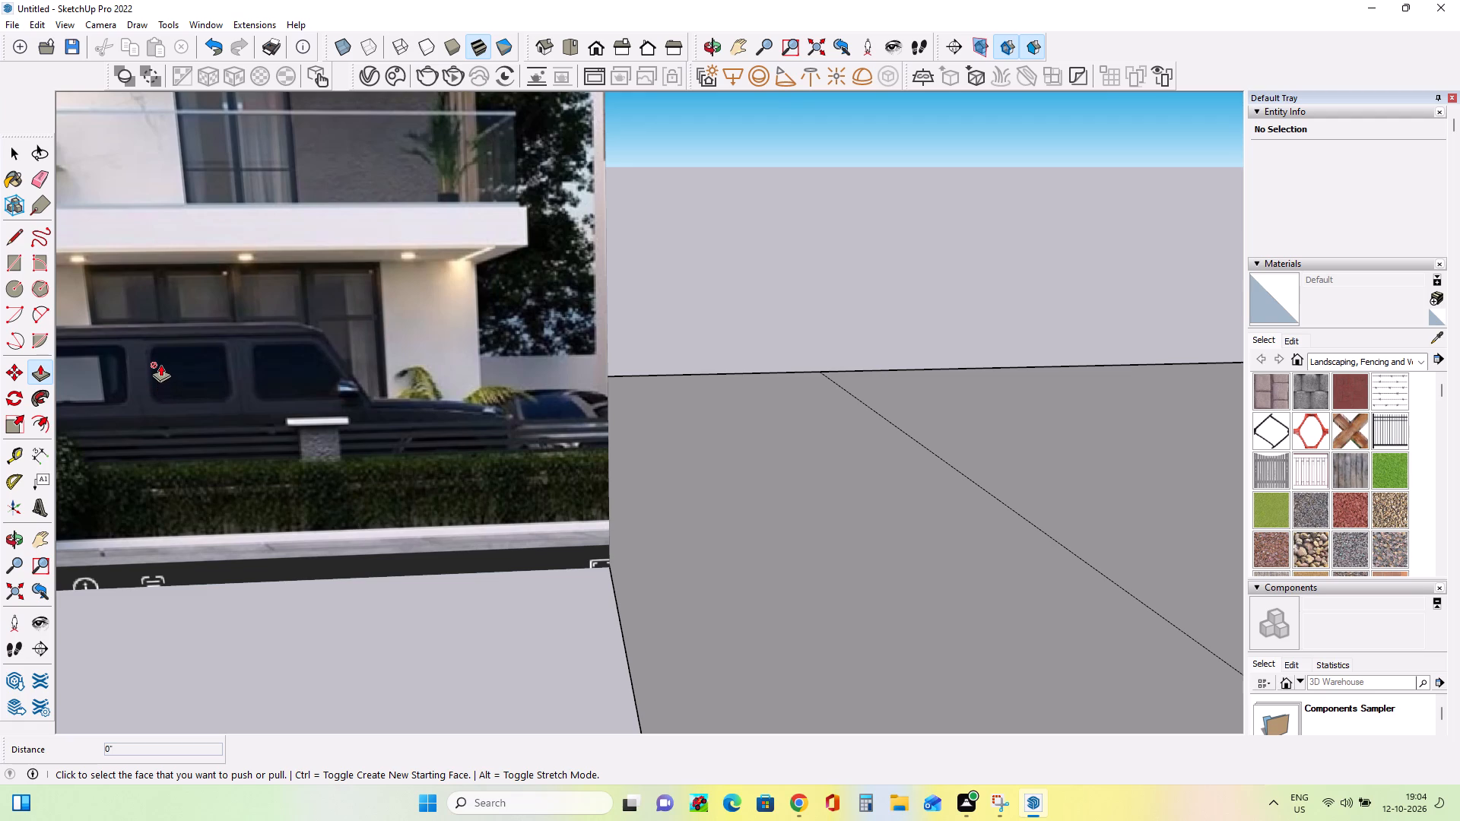
middle_drag(166, 359, 167, 366)
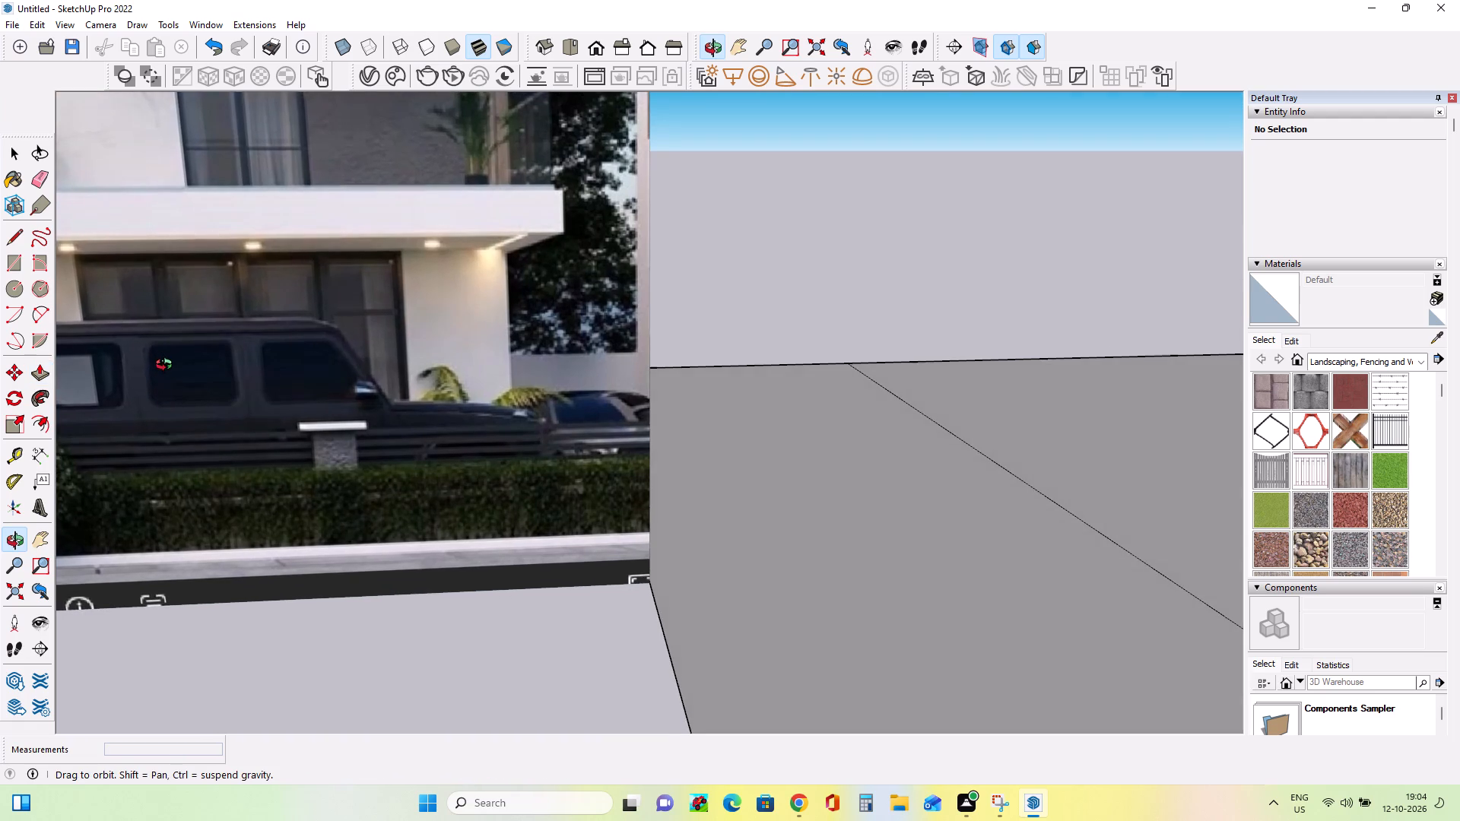
middle_drag(167, 366, 124, 340)
scroll(124, 340, down, 9)
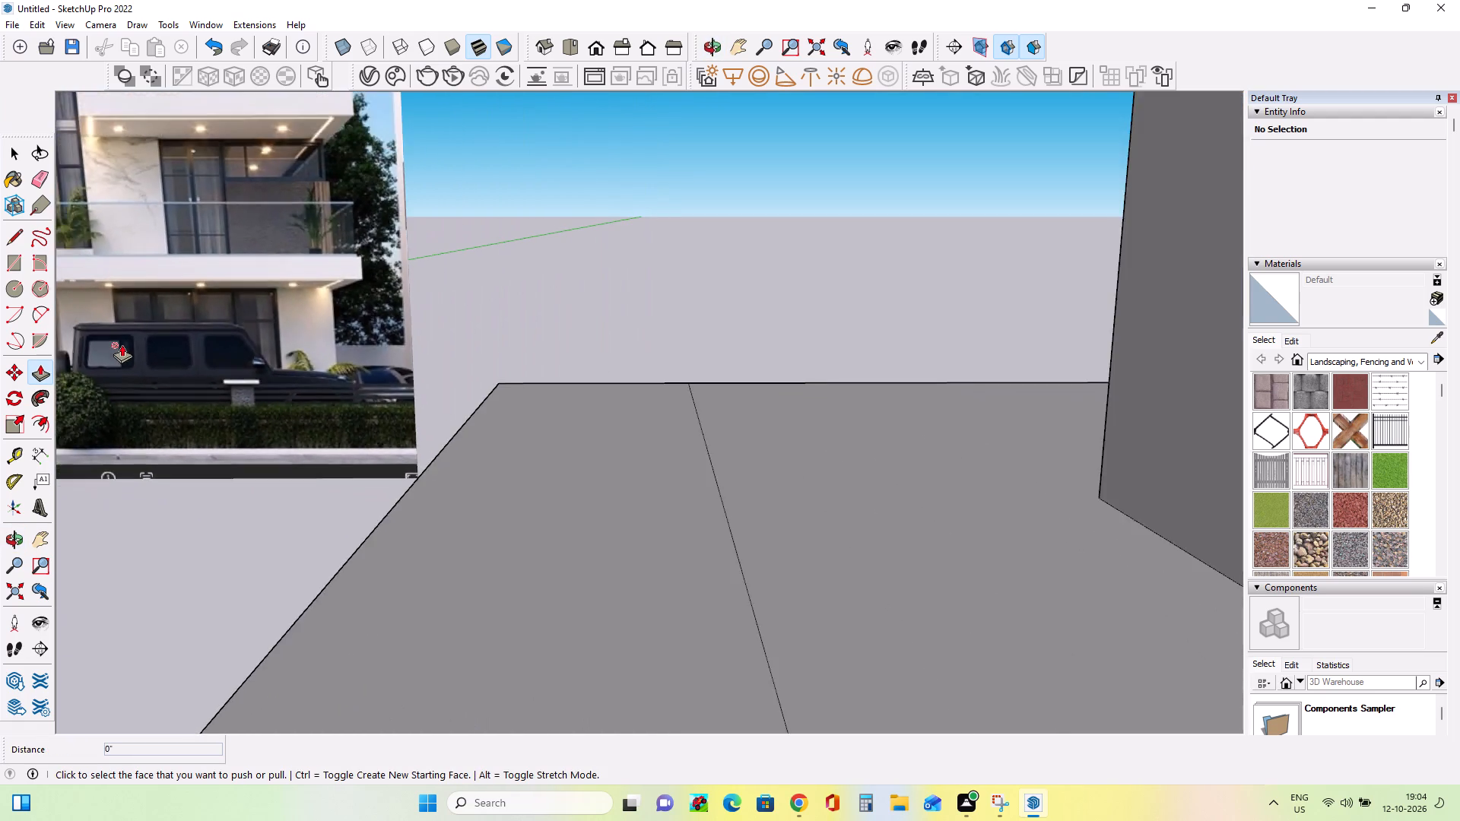
scroll(122, 344, down, 10)
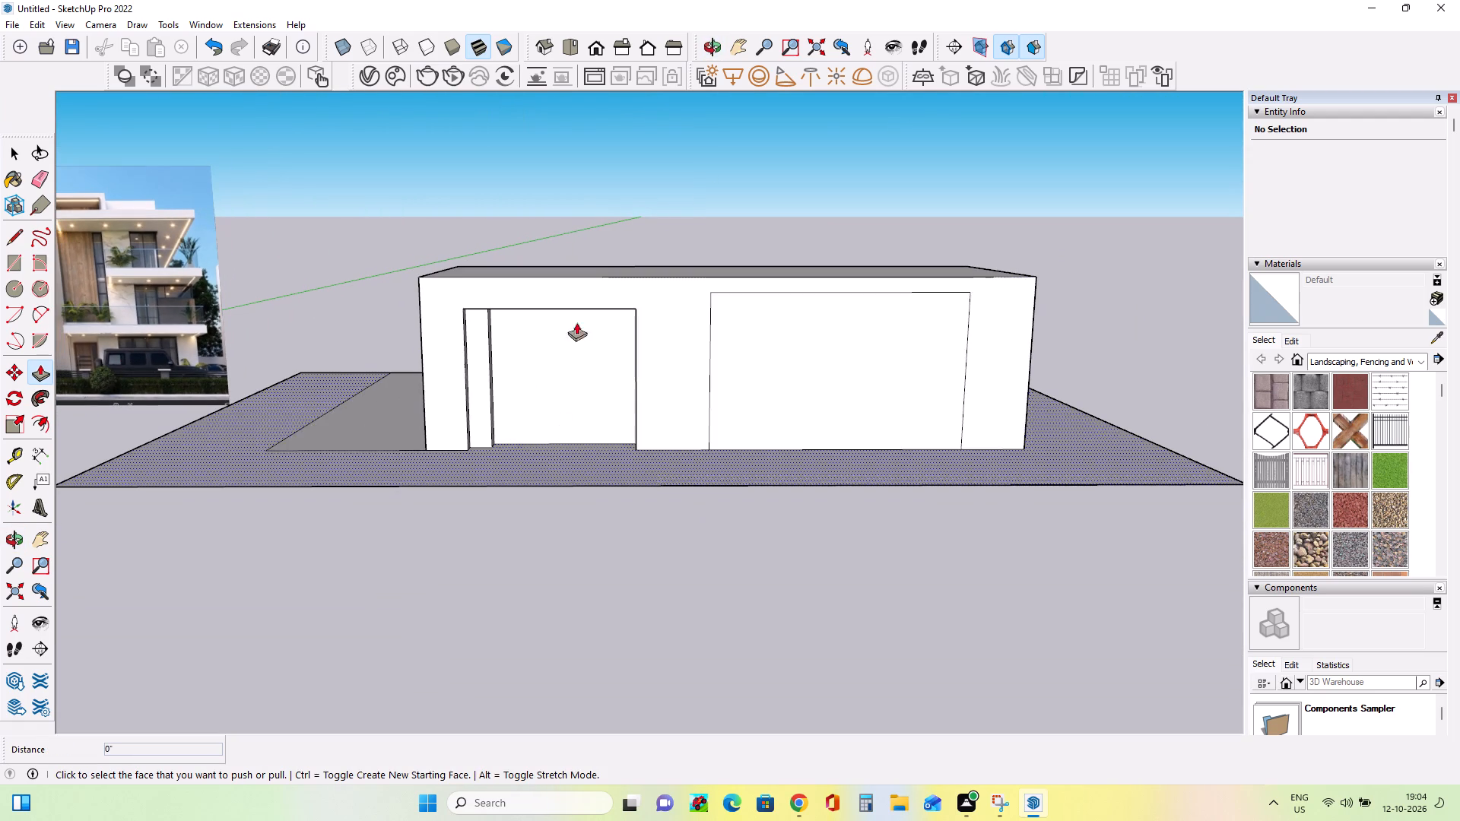
scroll(701, 349, down, 1)
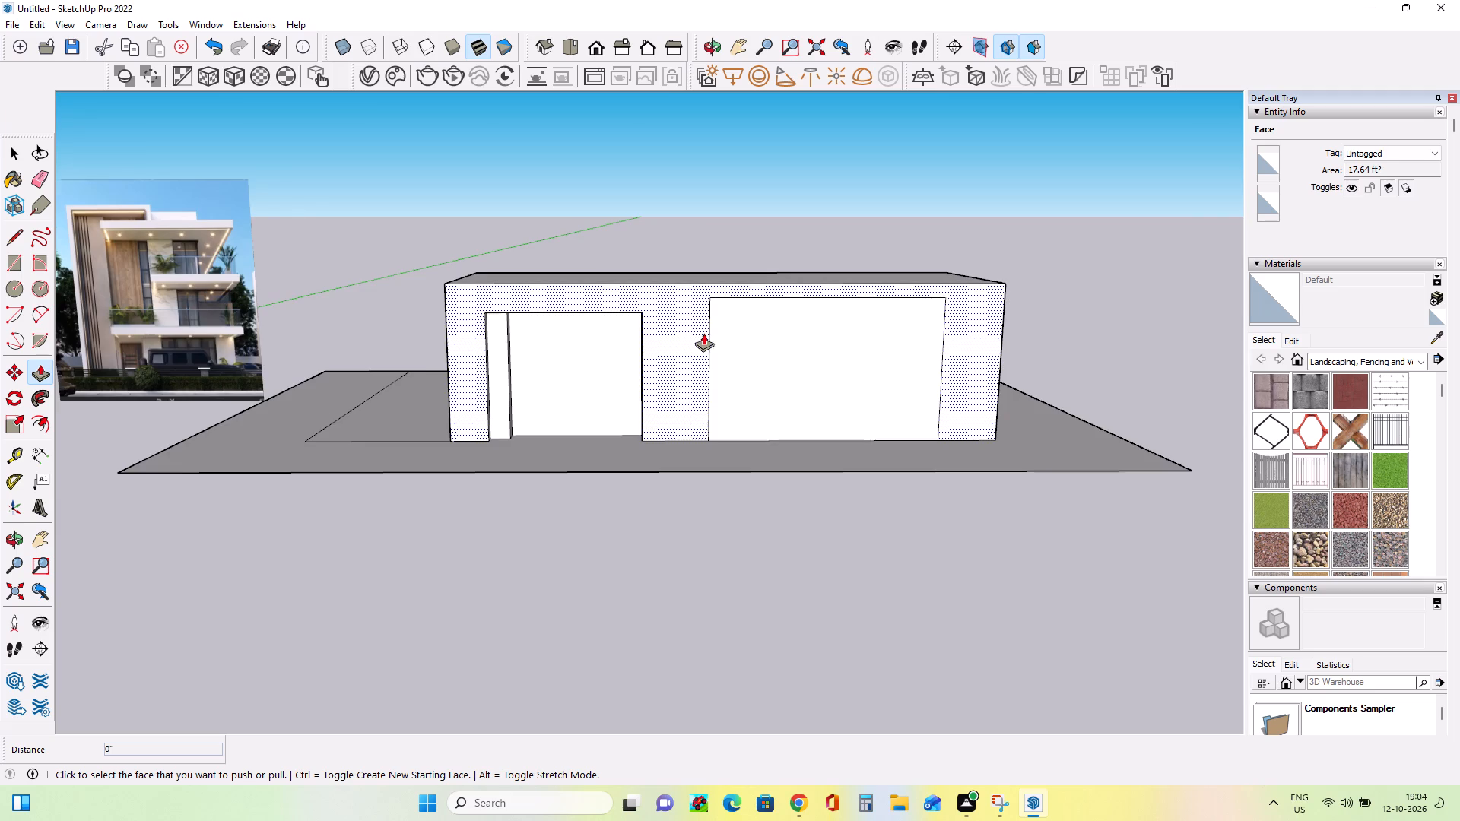
scroll(703, 333, down, 3)
middle_drag(819, 330, 828, 355)
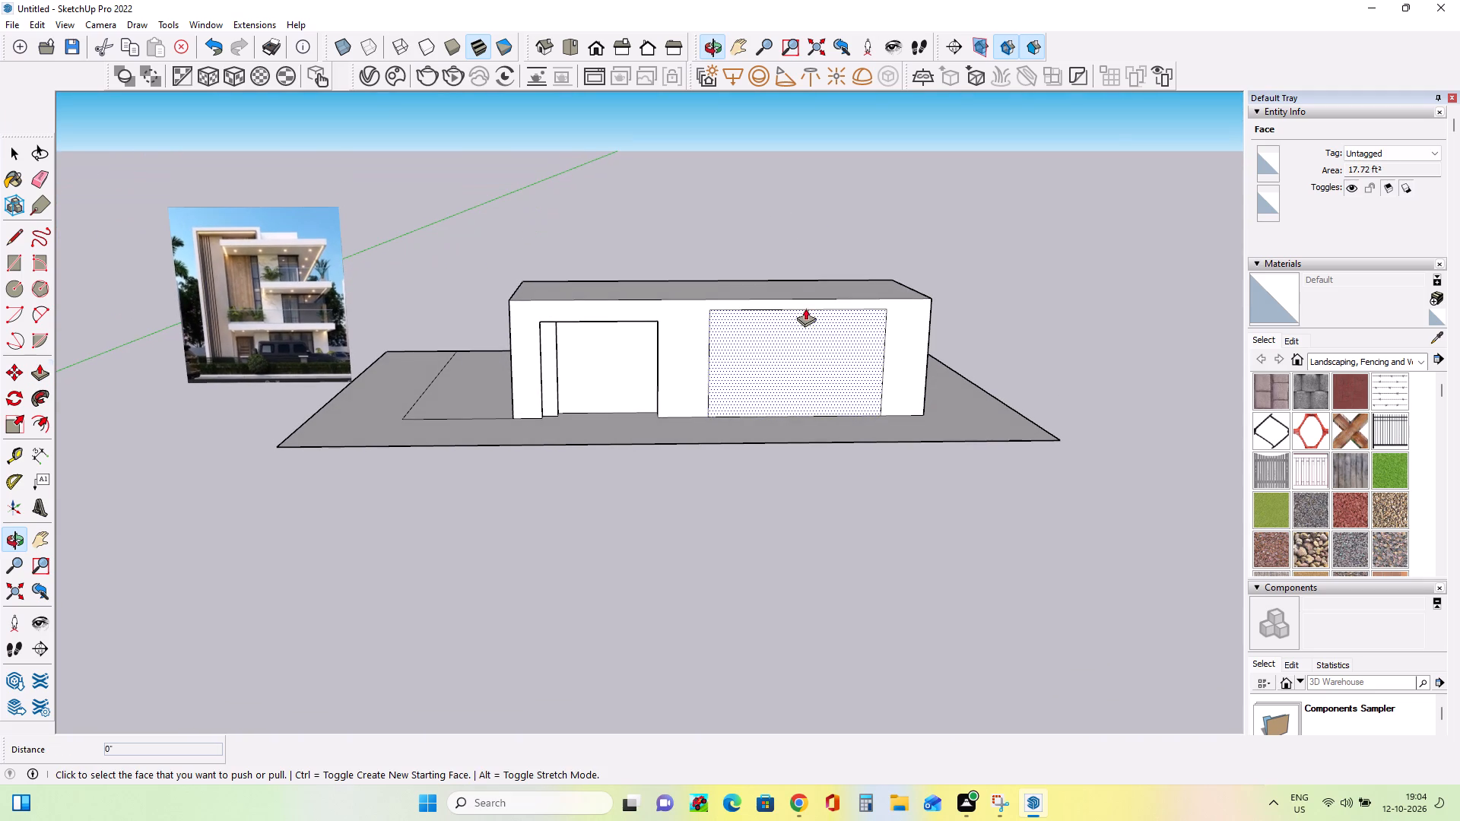
middle_drag(792, 286, 797, 305)
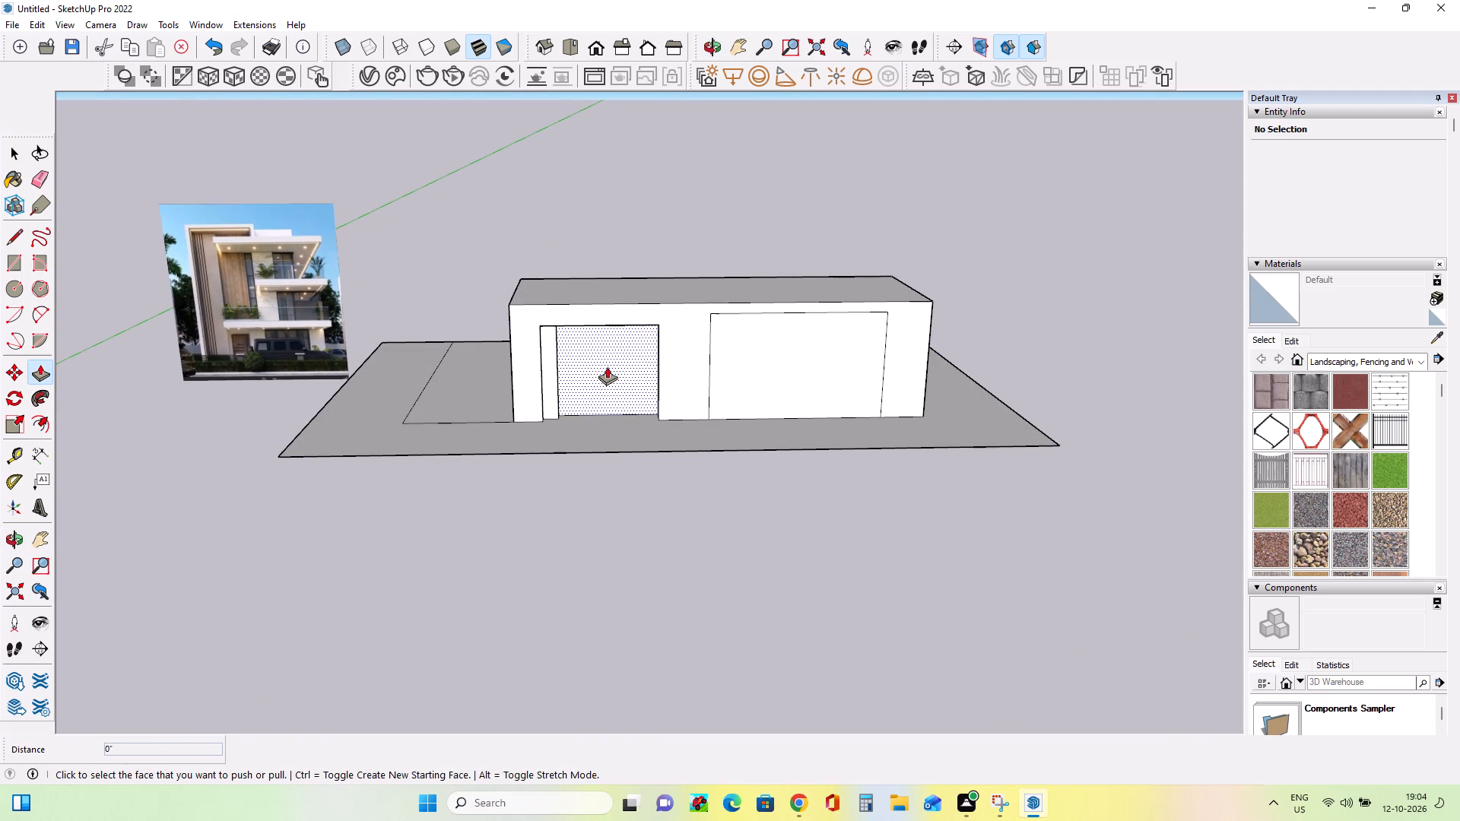
scroll(603, 367, down, 5)
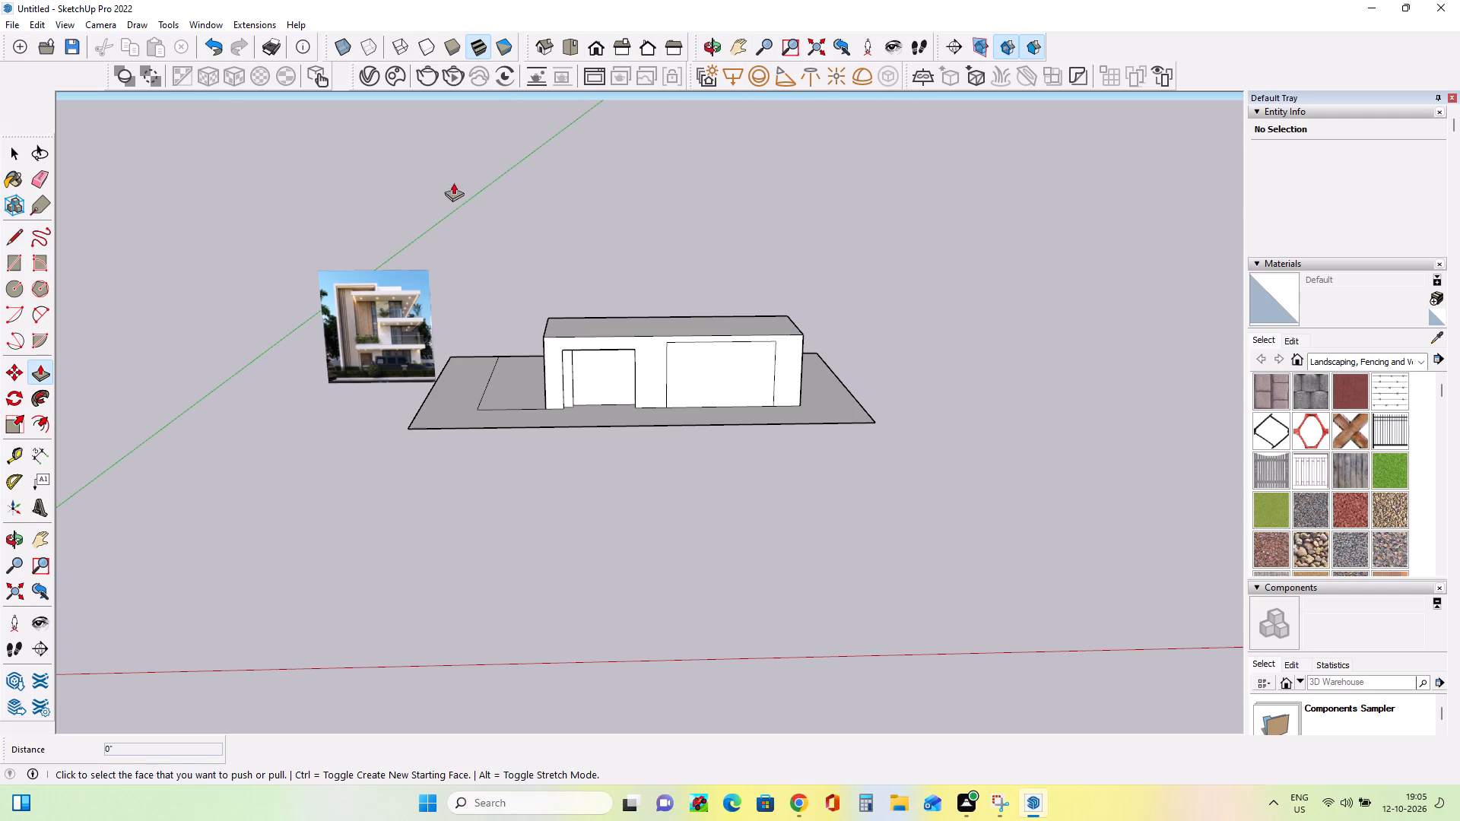
Examine the upper floors, balconies and slab overhangs in the facade image against the ground-floor block.
scroll(367, 335, up, 12)
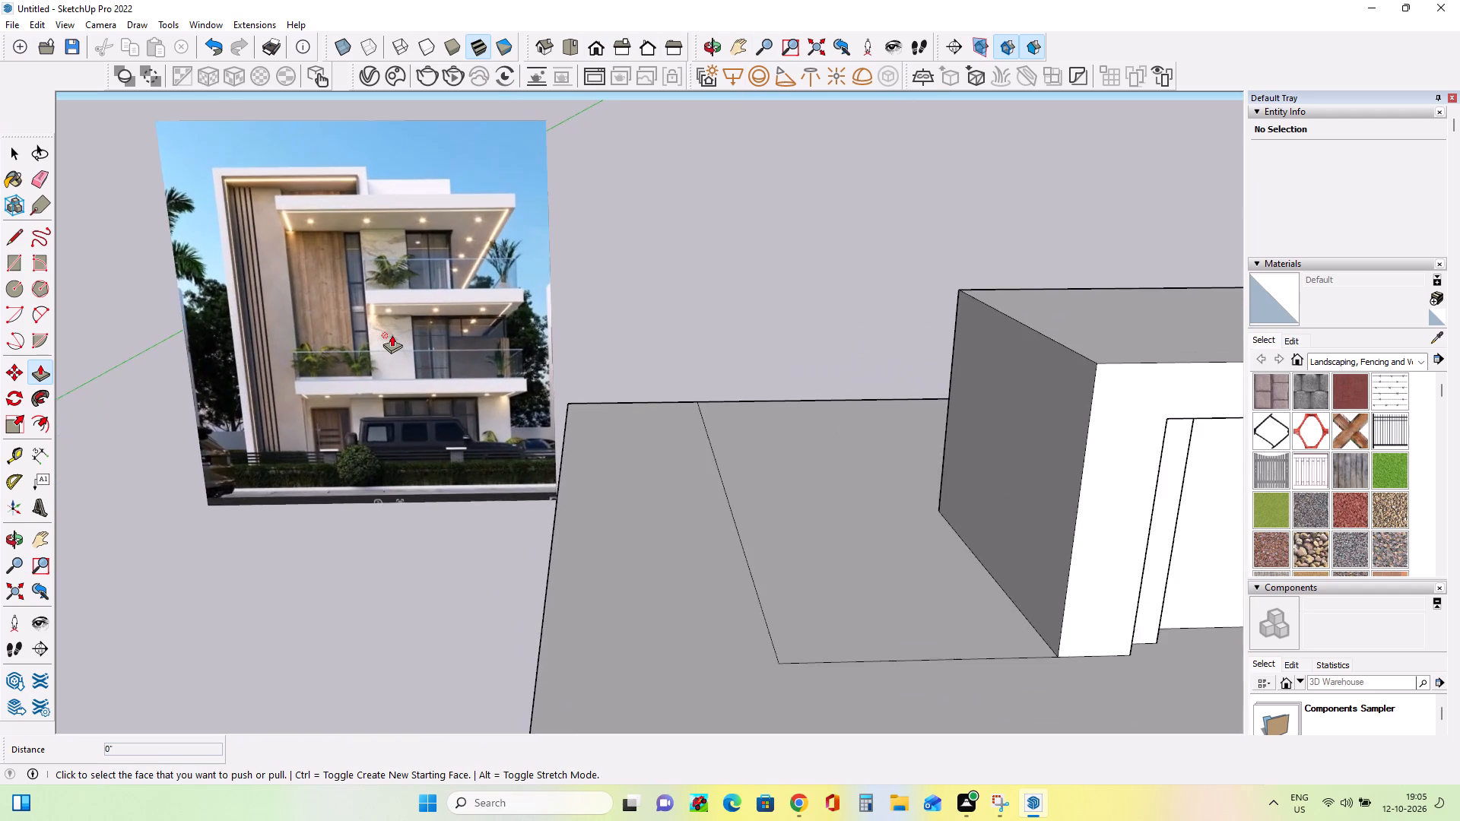
scroll(392, 335, up, 4)
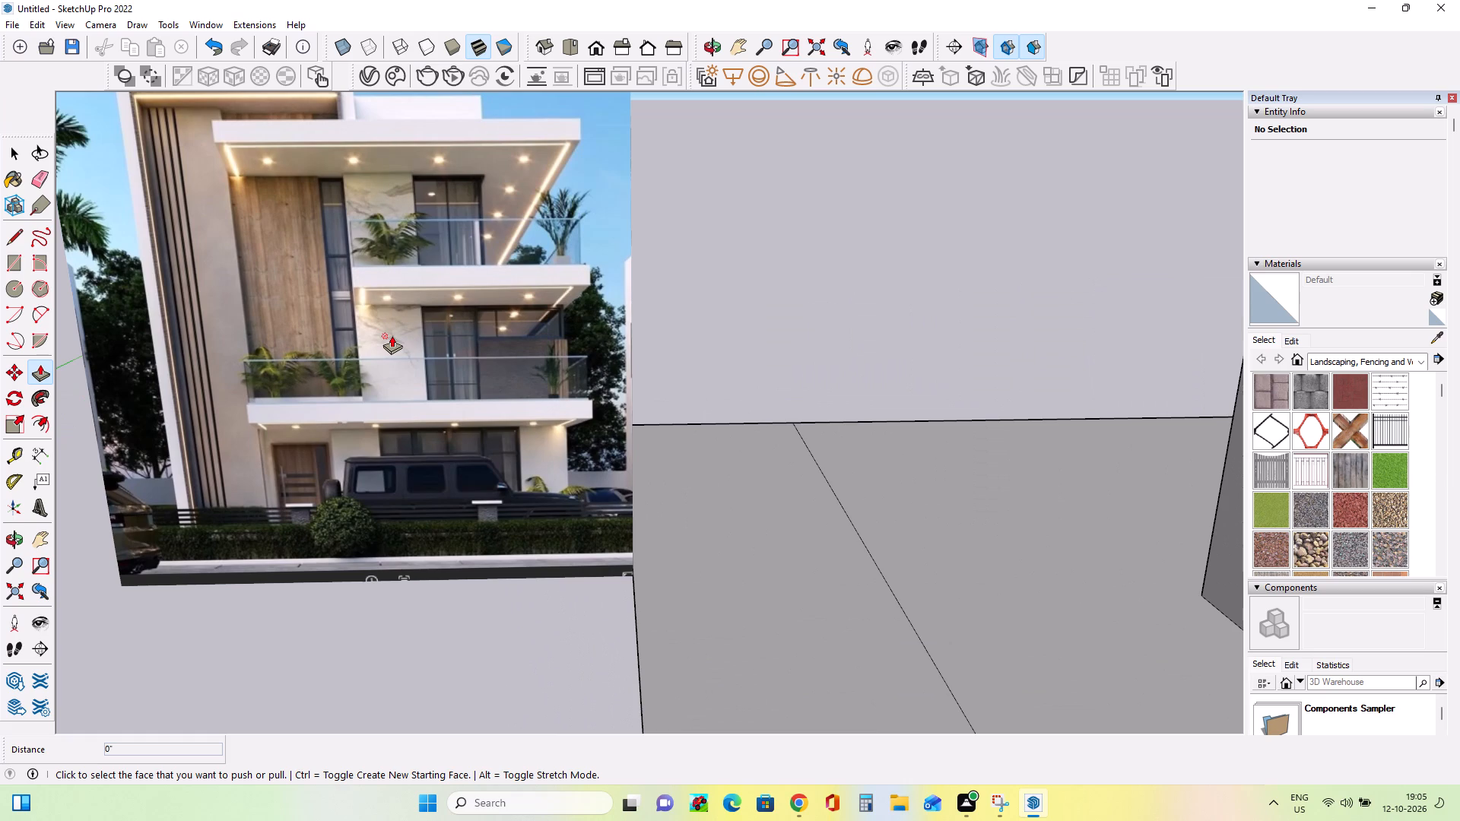
scroll(392, 335, down, 4)
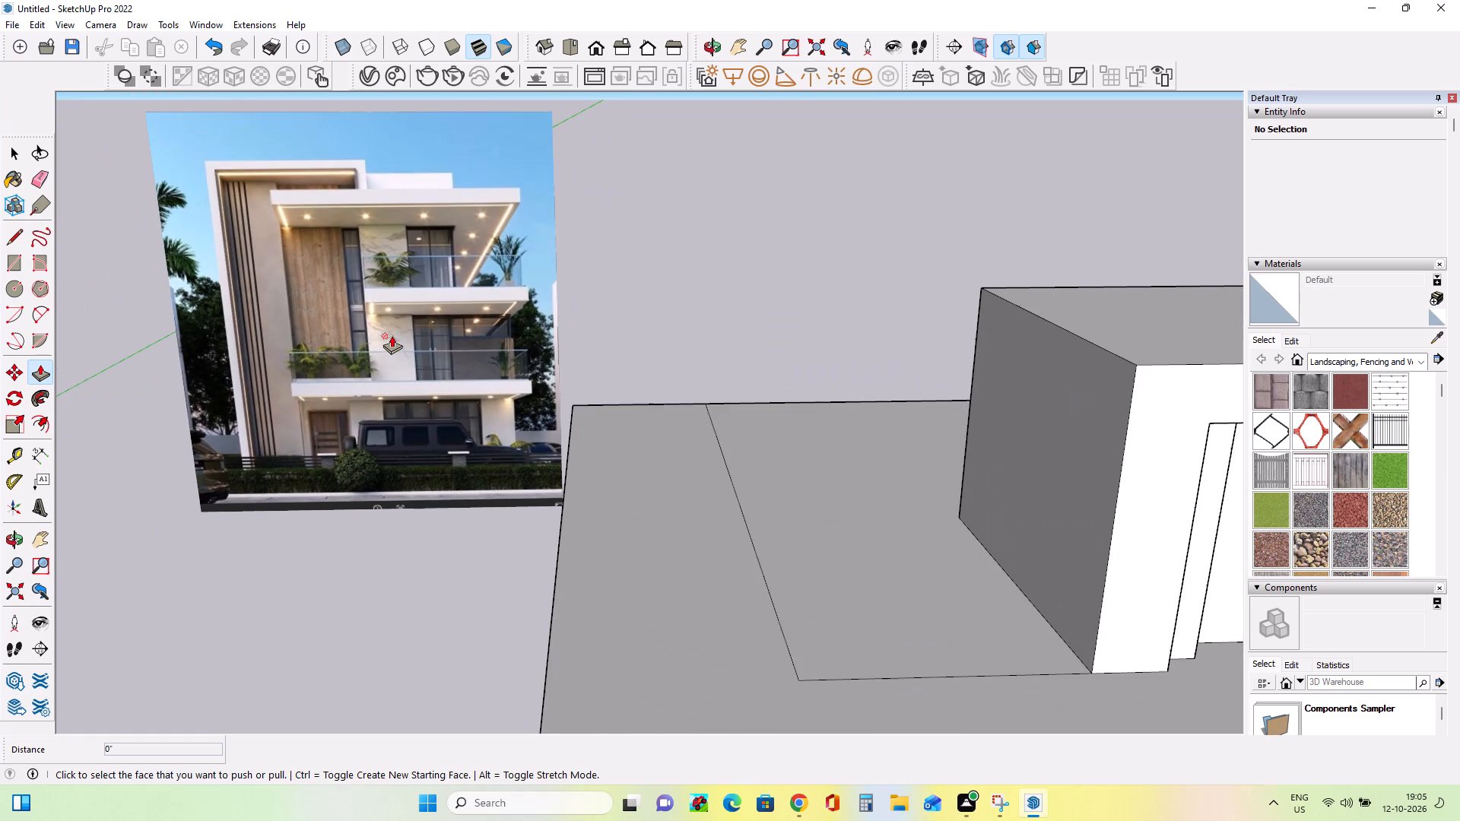
scroll(392, 333, down, 8)
middle_drag(396, 343, 402, 372)
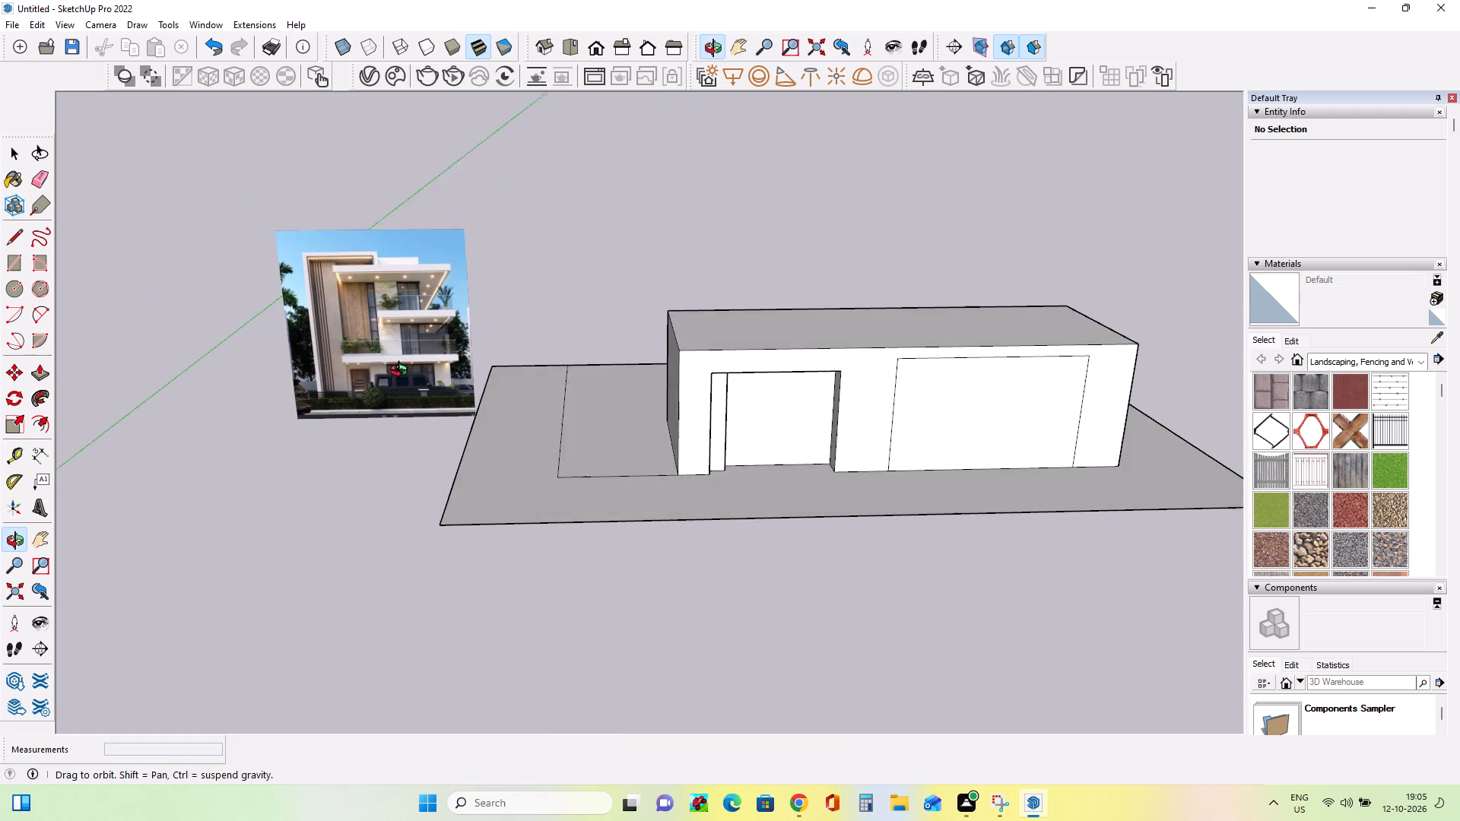
Raise the top face of the ground-floor block about 2 11/16".
middle_drag(402, 372, 410, 391)
scroll(486, 341, down, 3)
middle_drag(866, 320, 857, 343)
scroll(445, 349, up, 11)
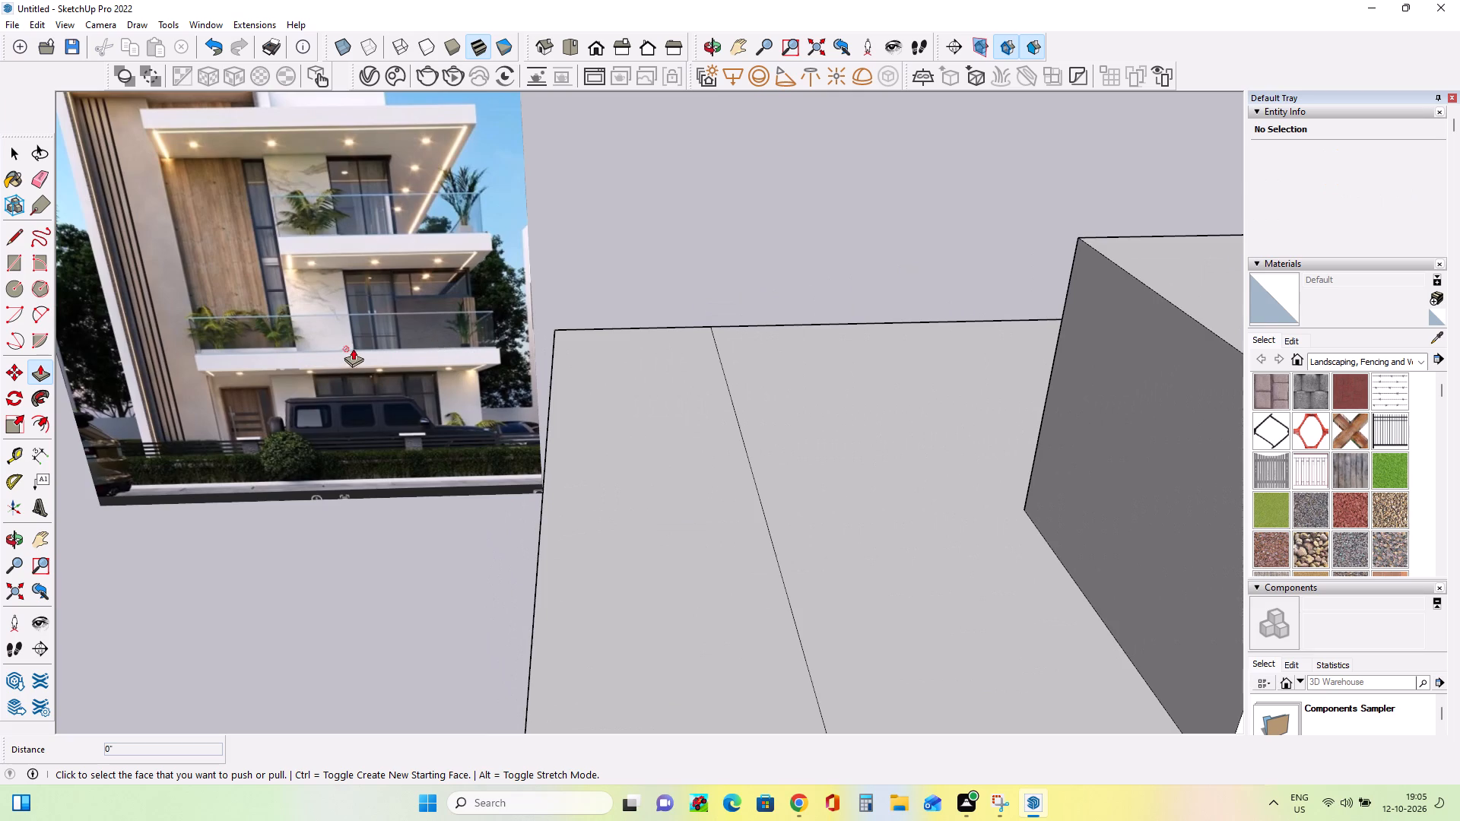
scroll(331, 349, down, 8)
scroll(311, 345, up, 9)
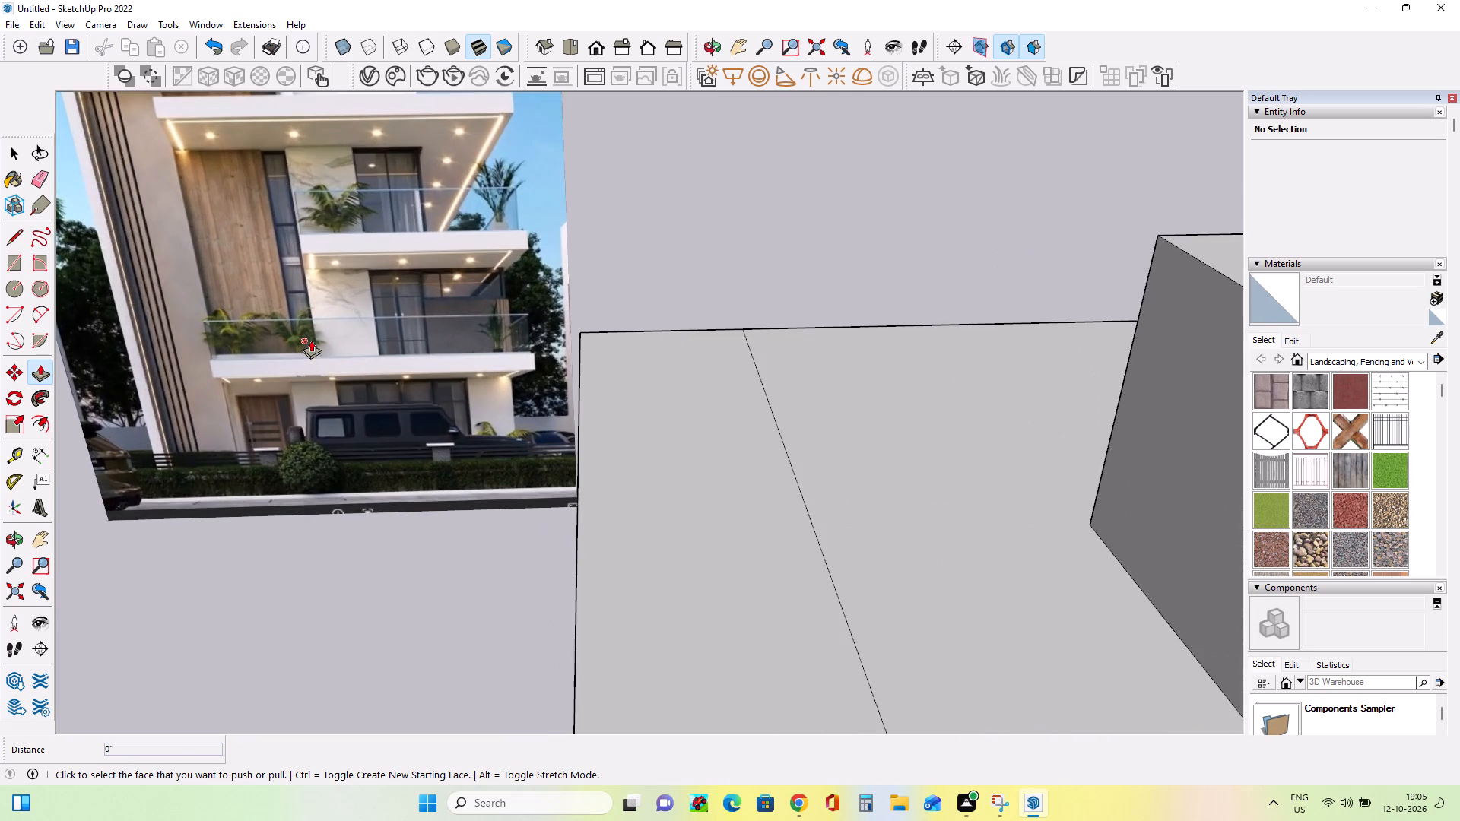
scroll(311, 340, up, 4)
scroll(414, 354, down, 14)
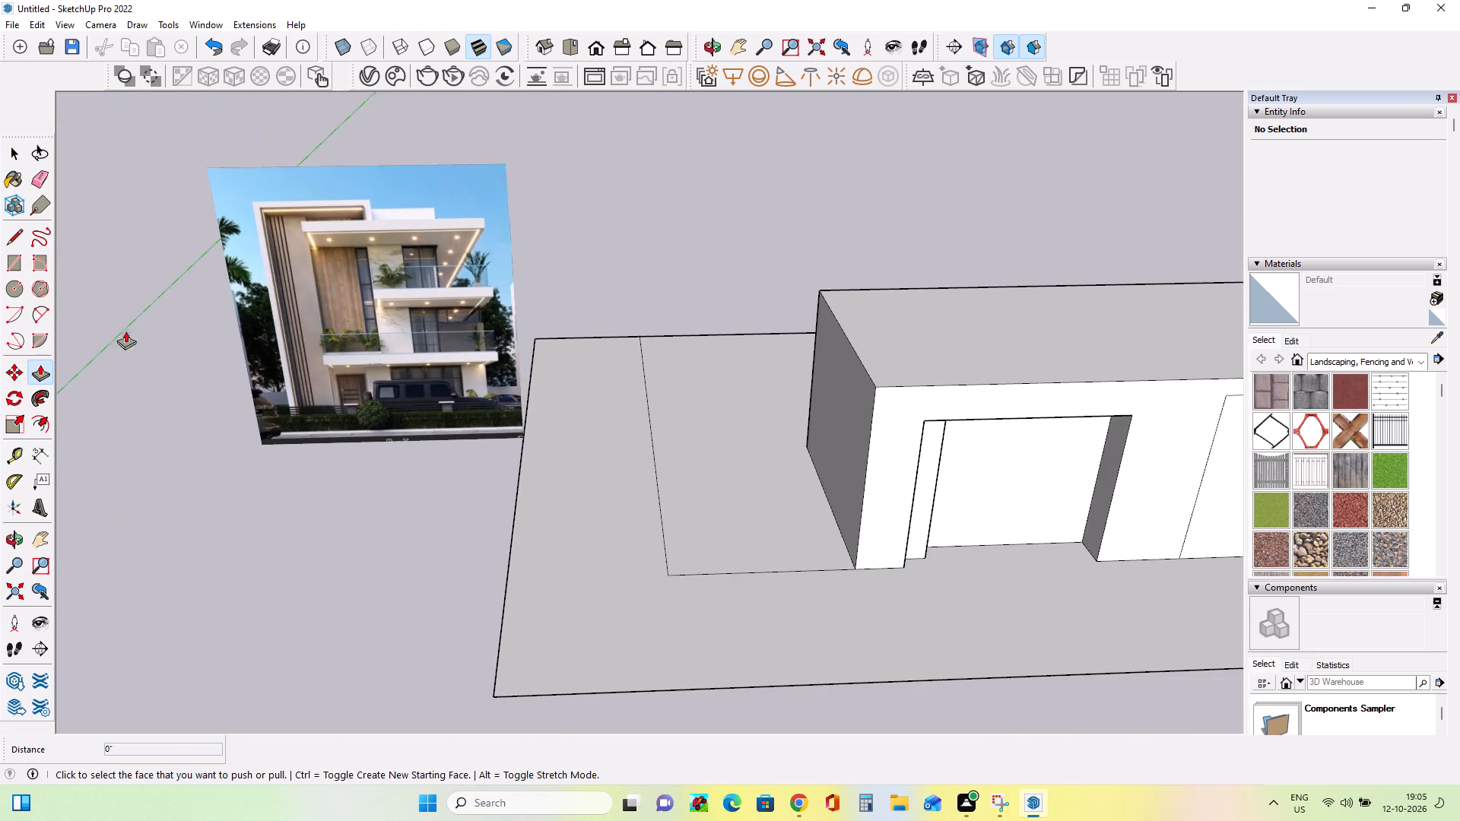
click(859, 331)
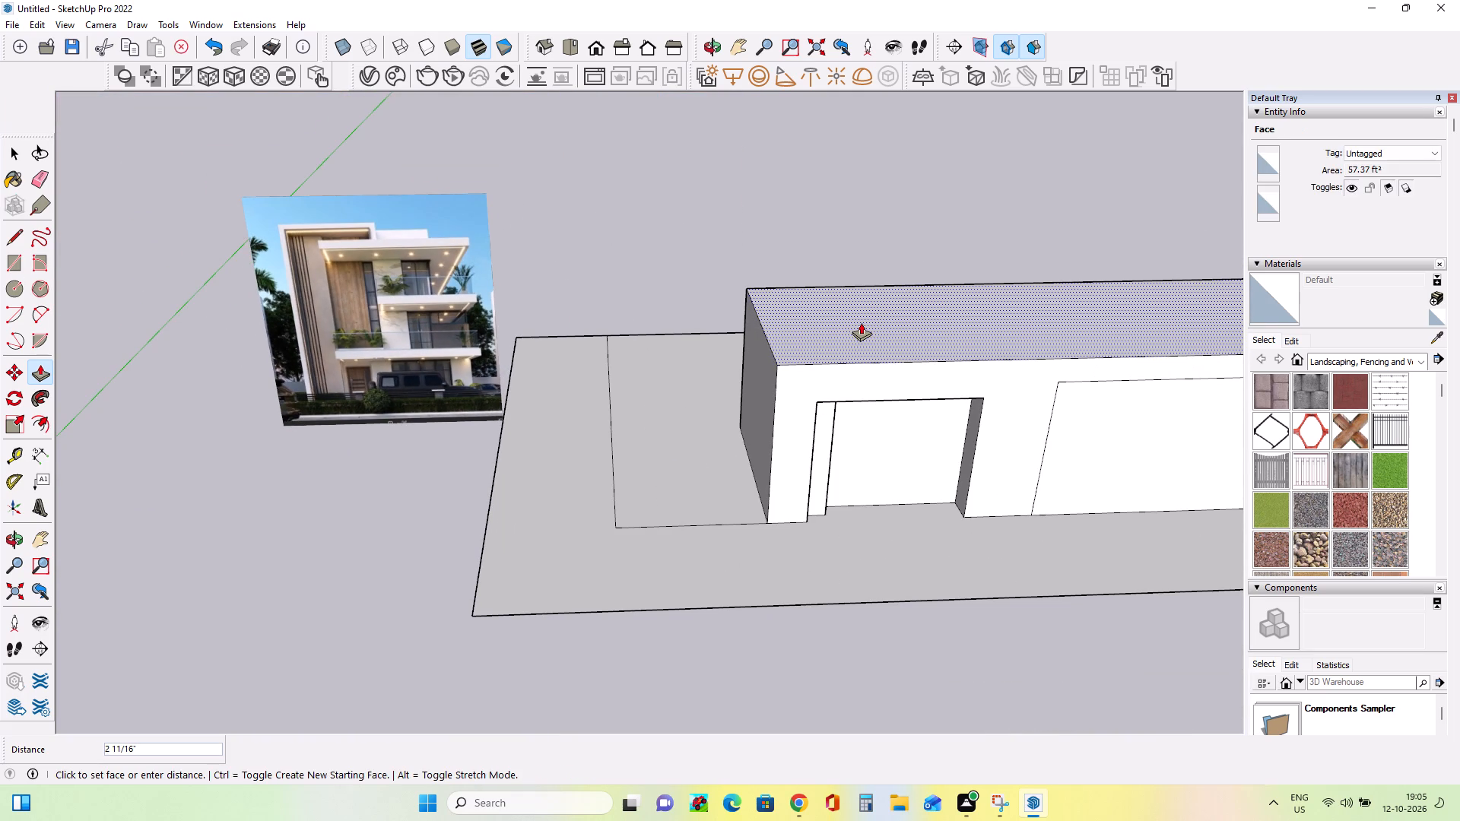
click(861, 322)
Draw a 12' 7 15/16" by about 4 9/16" rectangle along the block's upper front edge as a slab band.
click(14, 262)
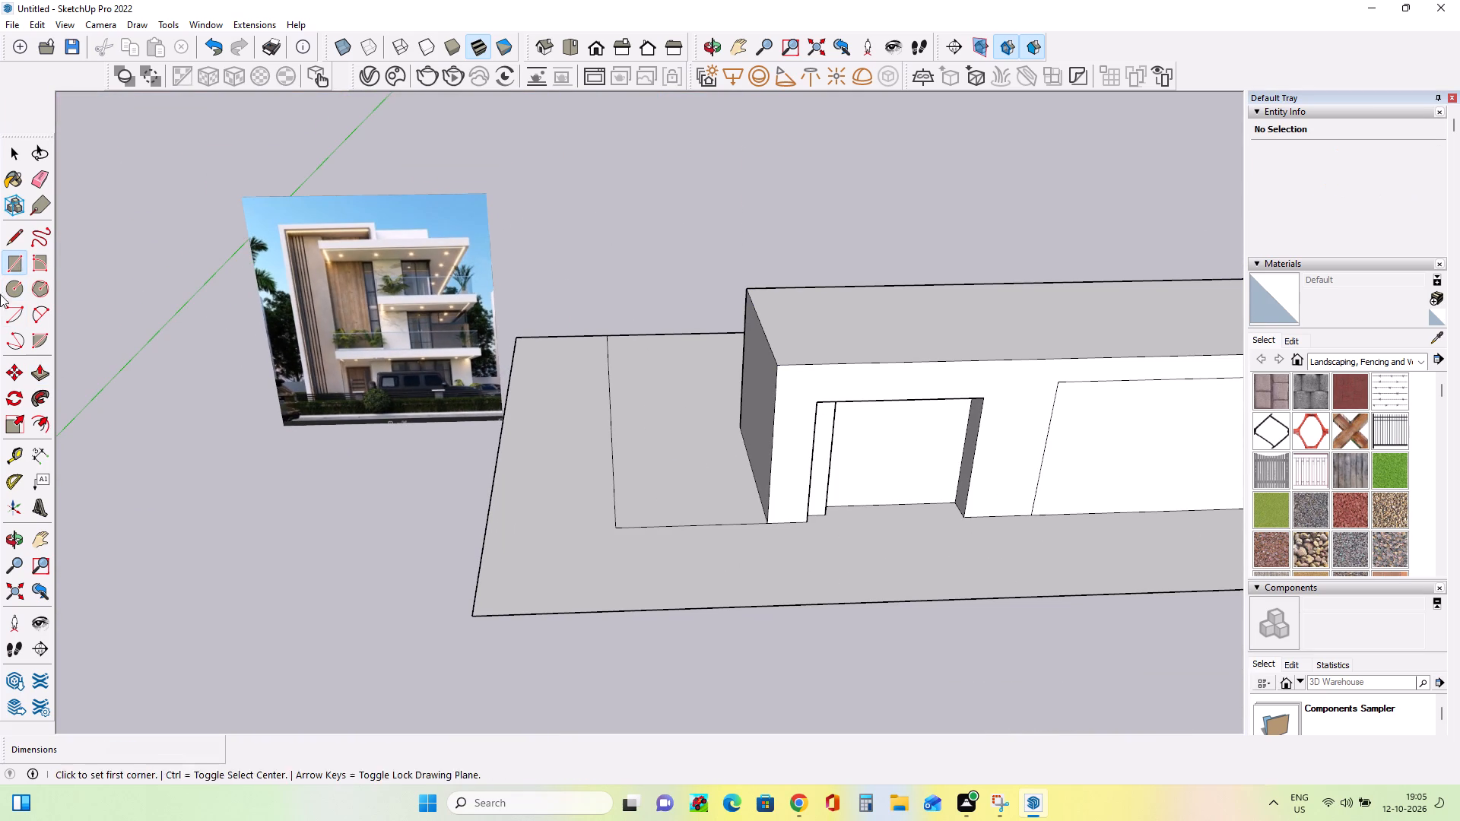
scroll(6, 316, down, 9)
scroll(489, 403, down, 5)
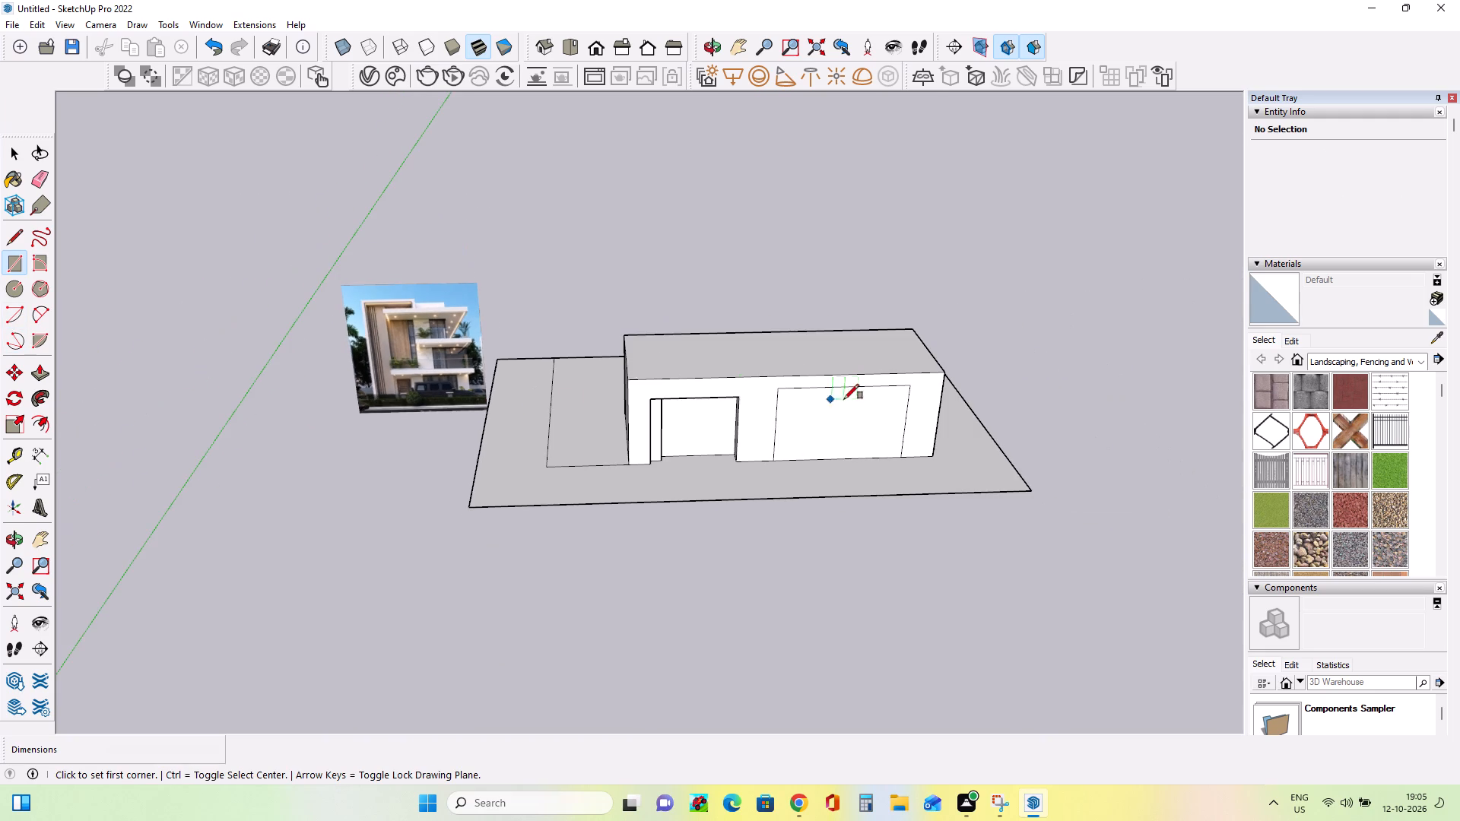
middle_drag(844, 399, 845, 317)
scroll(934, 379, up, 7)
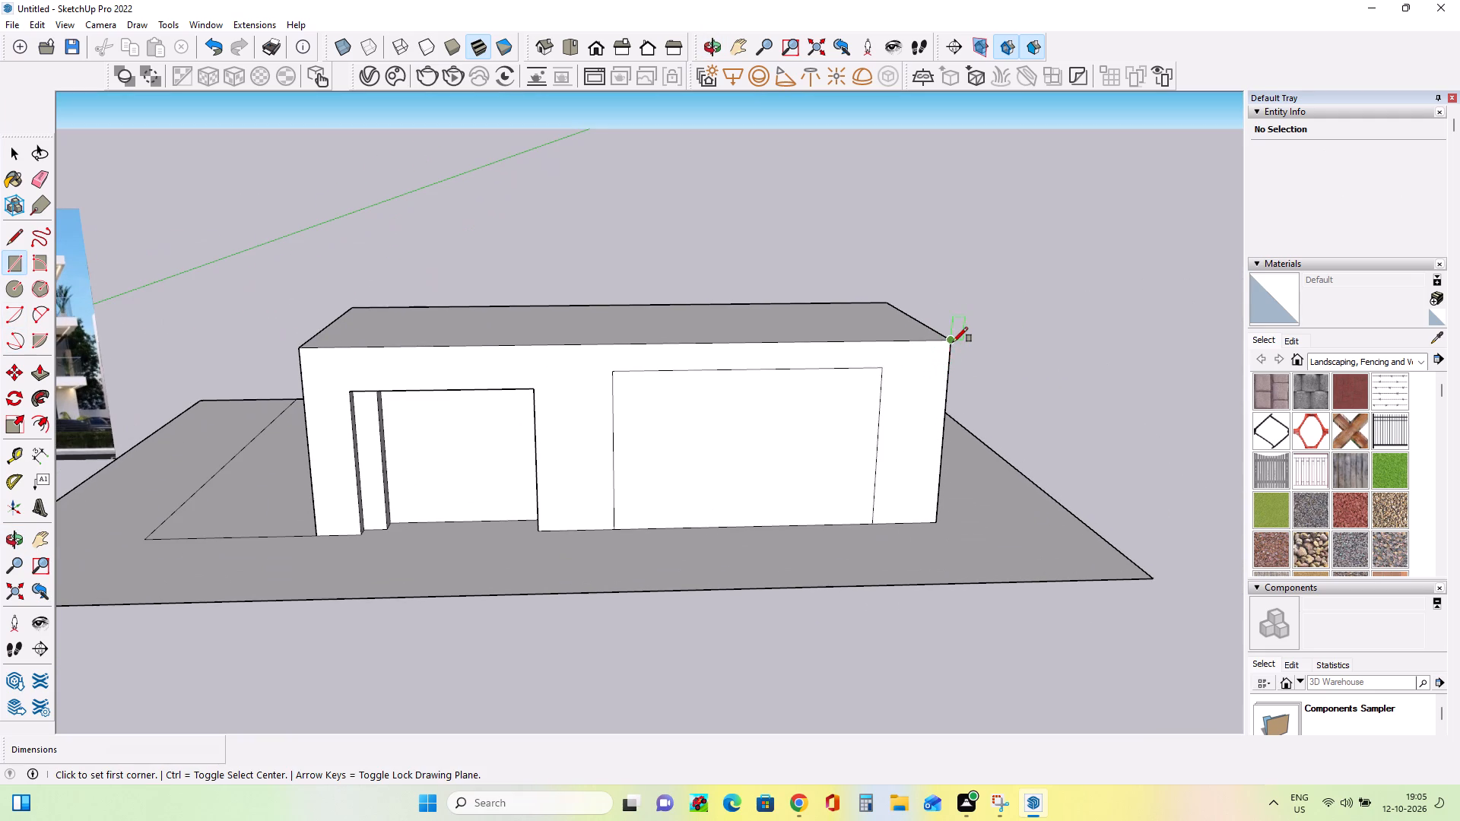
click(953, 342)
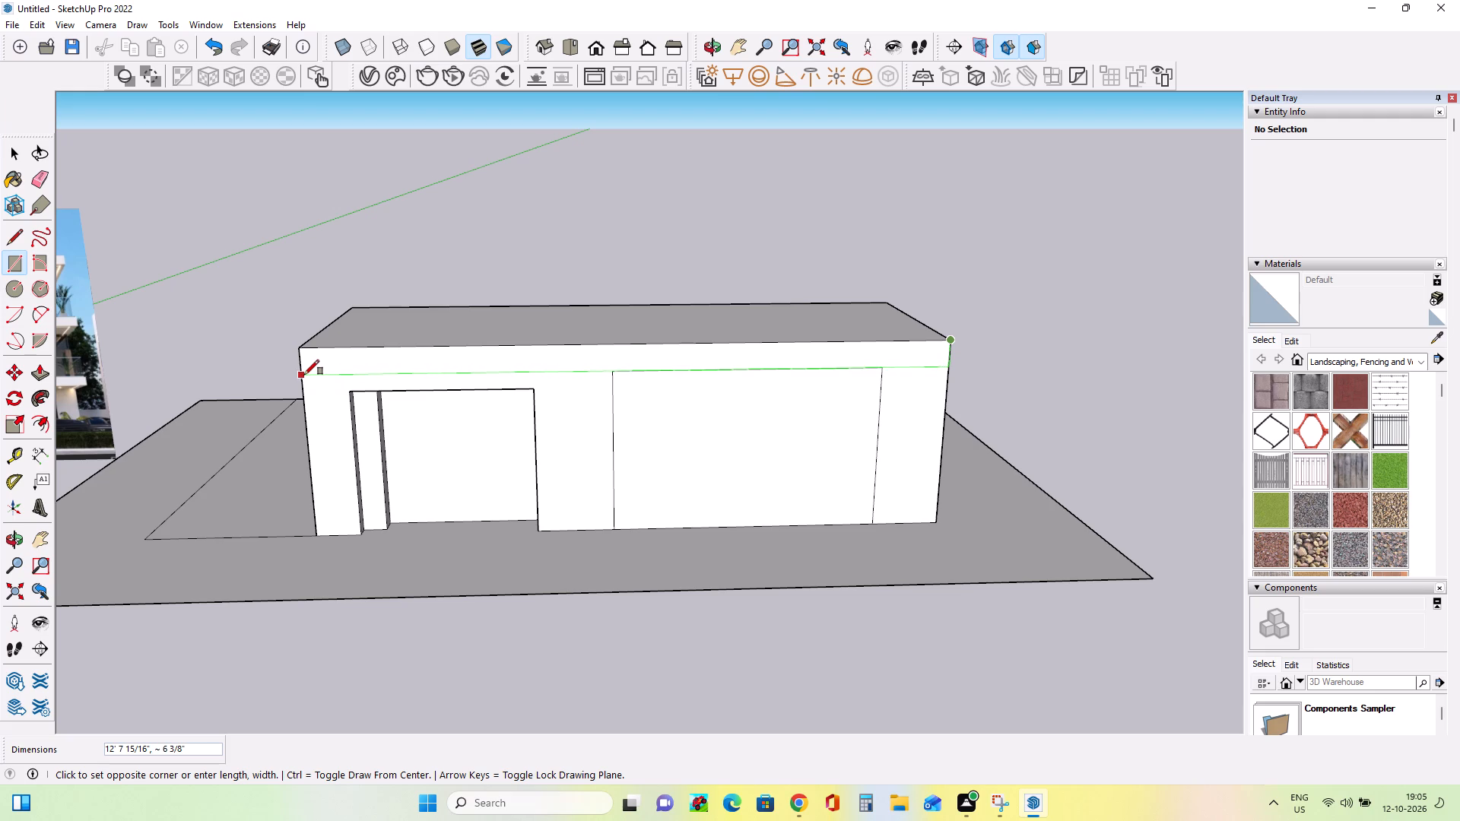
click(305, 367)
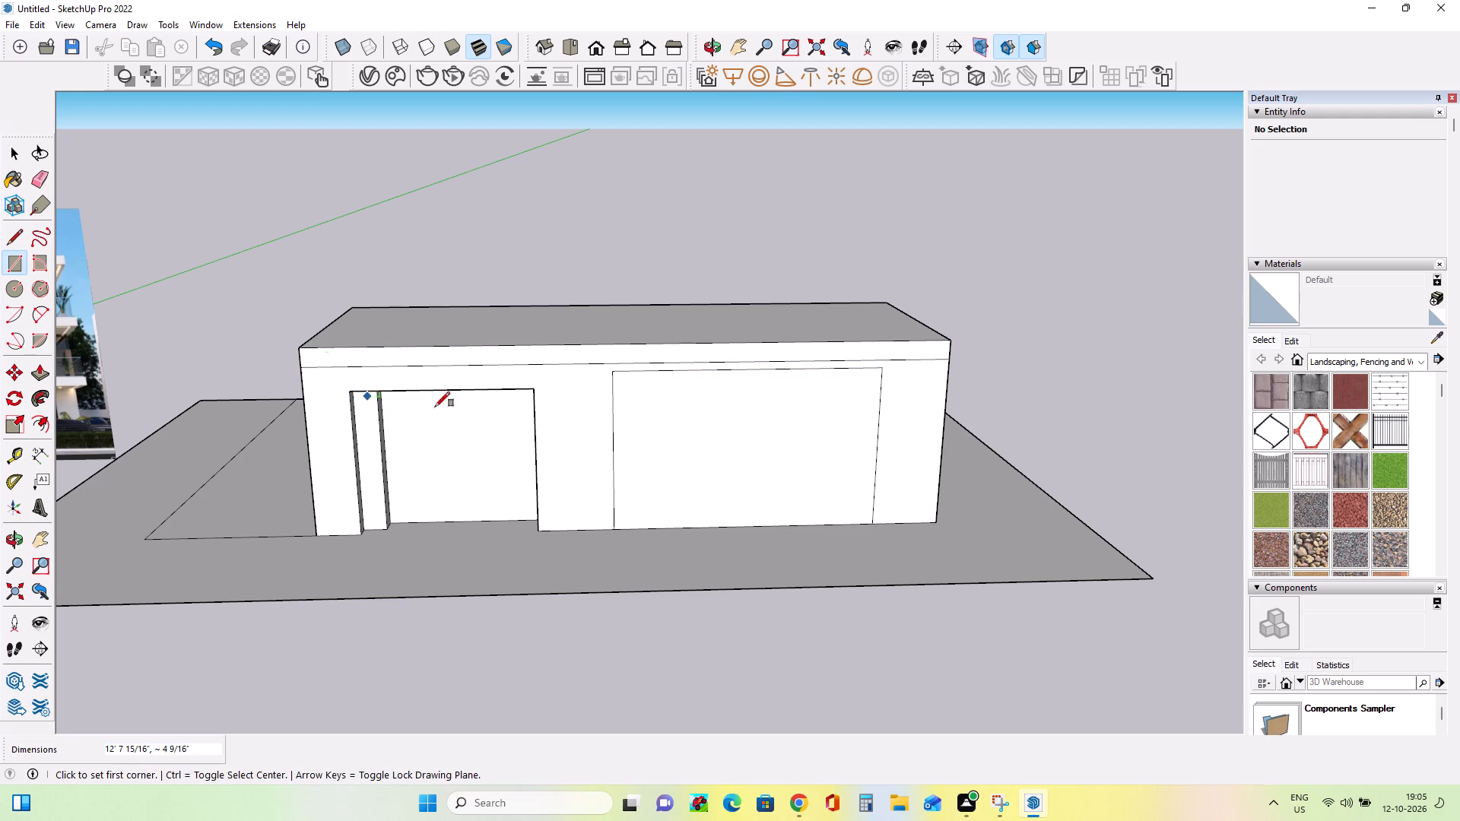
Pull the slab band along the front's upper edge forward about 4" to form an overhang.
middle_drag(535, 395, 548, 412)
click(42, 374)
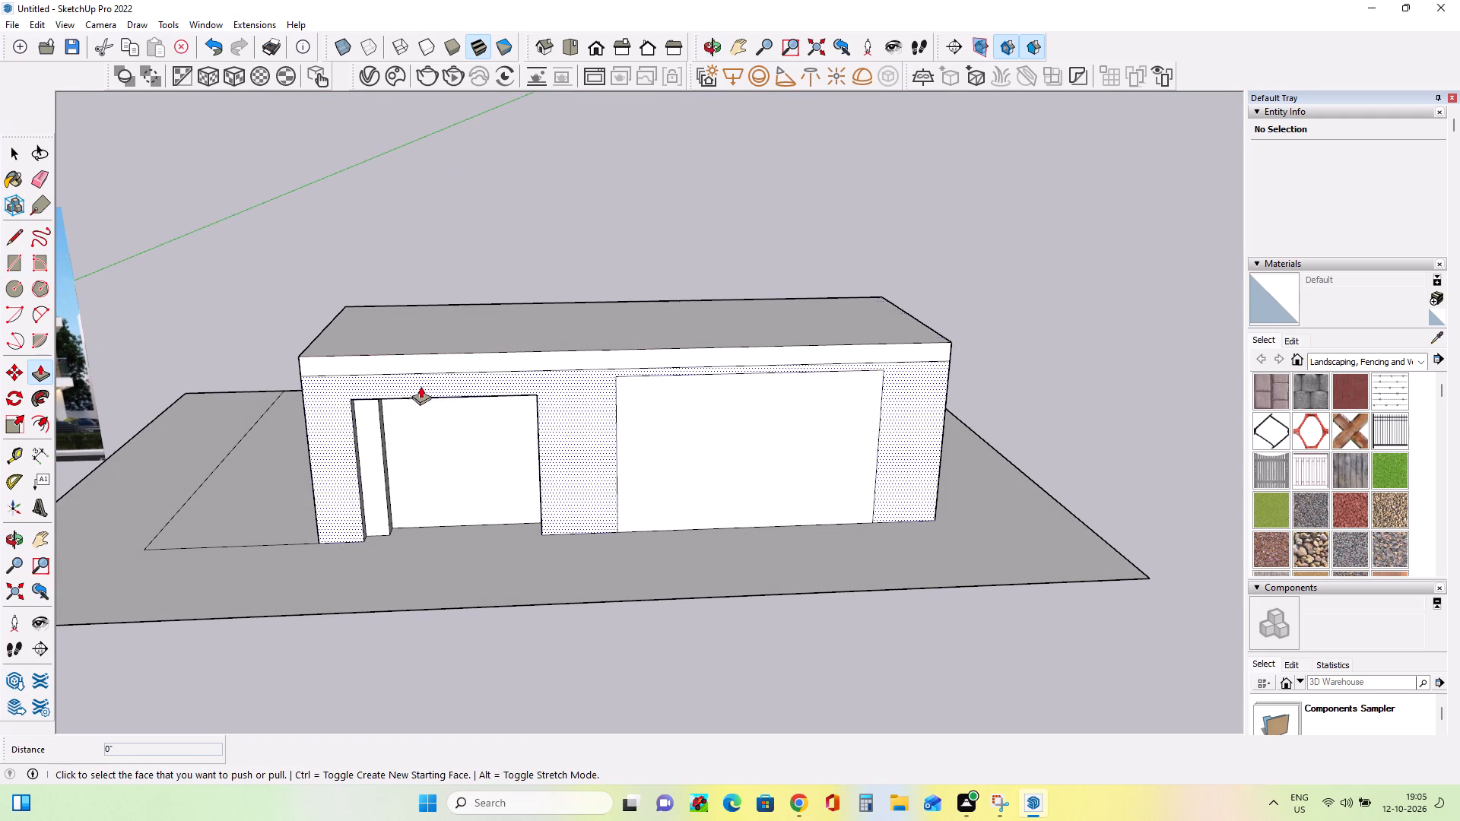
click(436, 366)
click(438, 372)
Push the block's end wall beside the entrance slightly inward.
middle_drag(706, 433, 813, 433)
scroll(825, 444, down, 7)
middle_drag(871, 453, 608, 419)
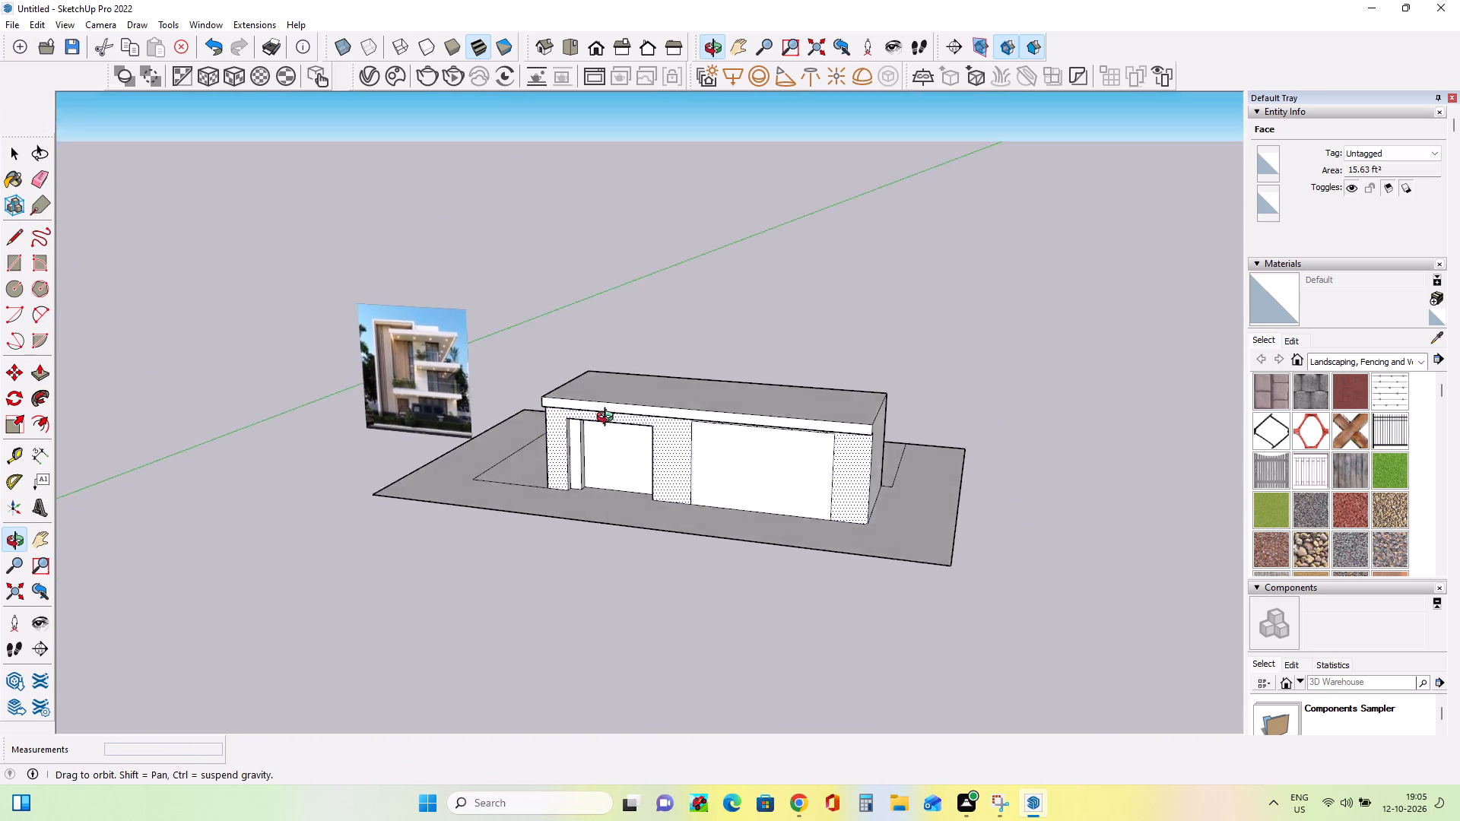
middle_drag(608, 419, 866, 395)
middle_drag(587, 458, 636, 495)
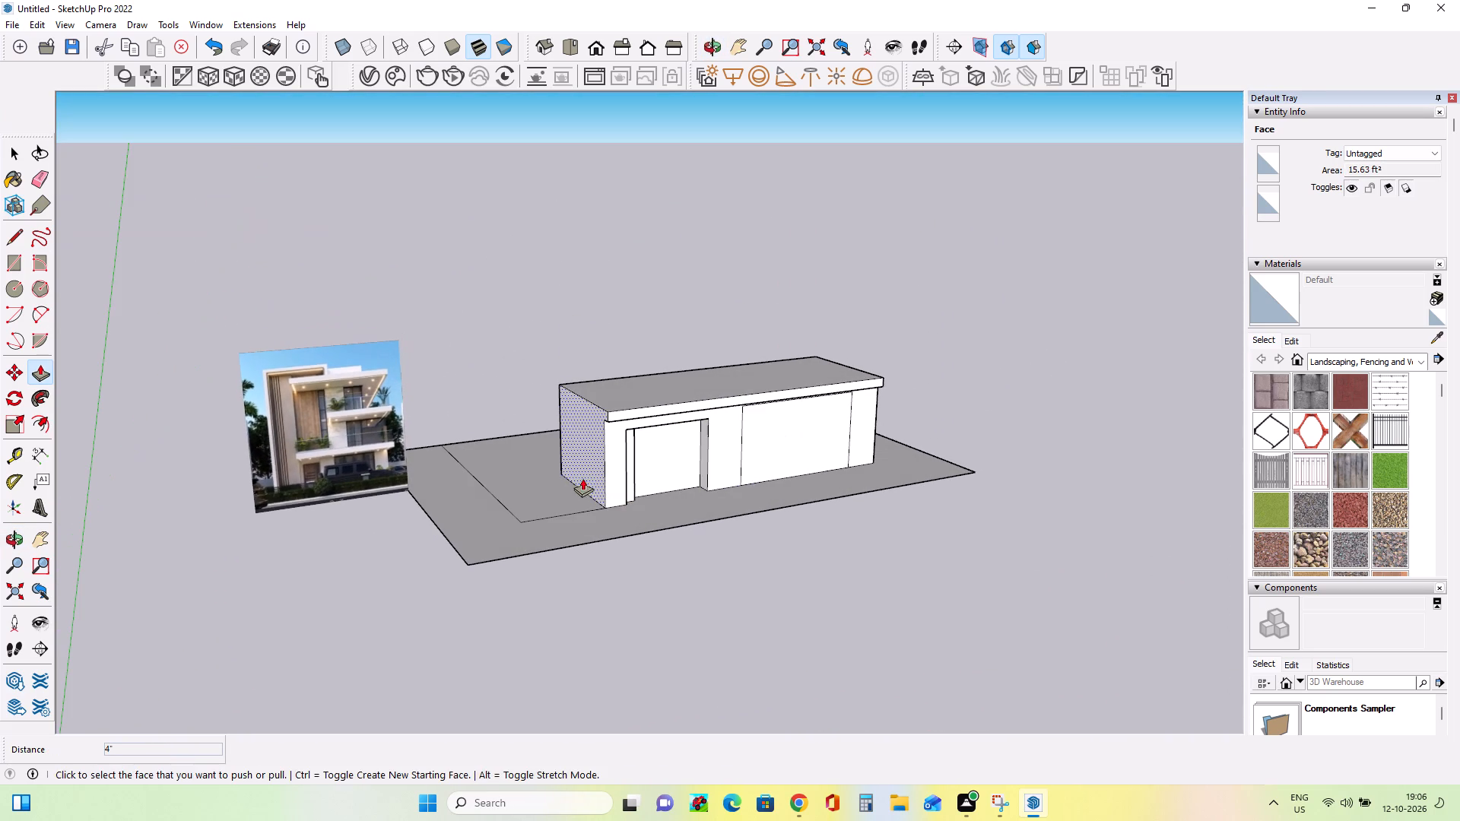
click(585, 478)
click(592, 474)
Shift the entrance's stepped side jamb into the opening, moving its inner face about 1 5/16" and its outer face about 1 3/8".
middle_drag(789, 449, 411, 487)
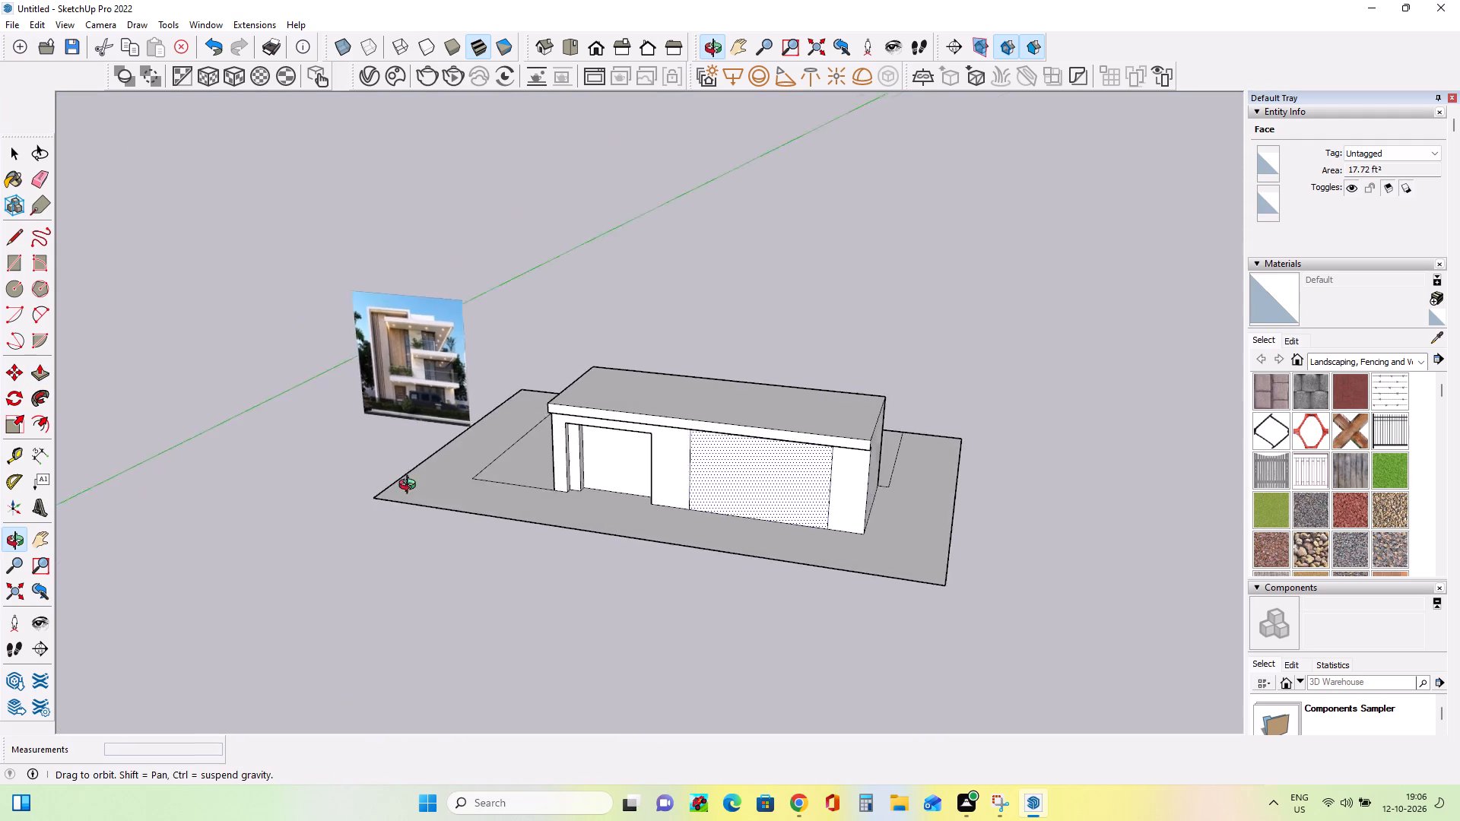
middle_drag(411, 487, 318, 477)
scroll(573, 450, up, 4)
click(573, 458)
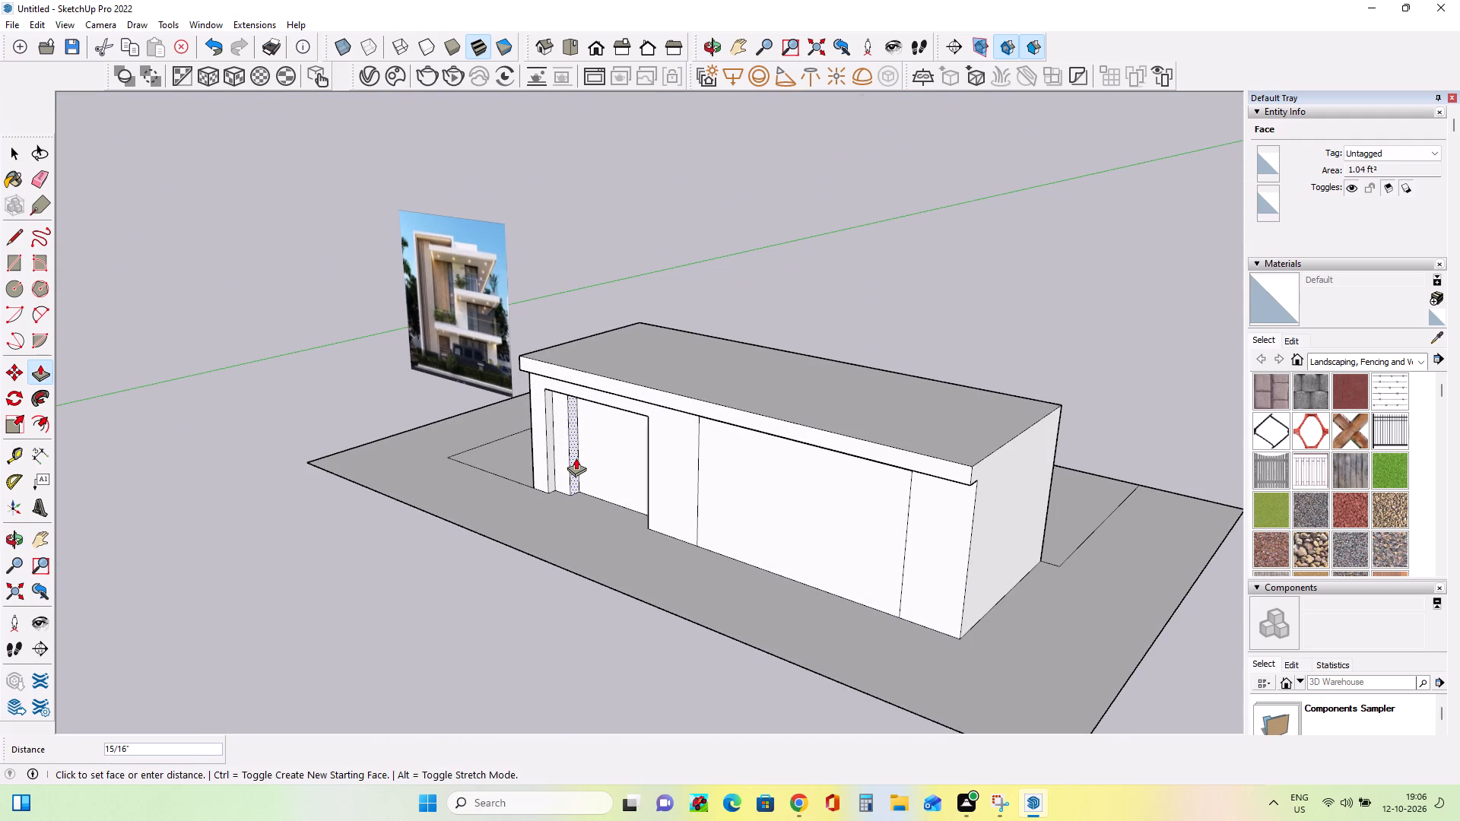
click(576, 458)
middle_drag(556, 484, 662, 497)
scroll(512, 470, up, 4)
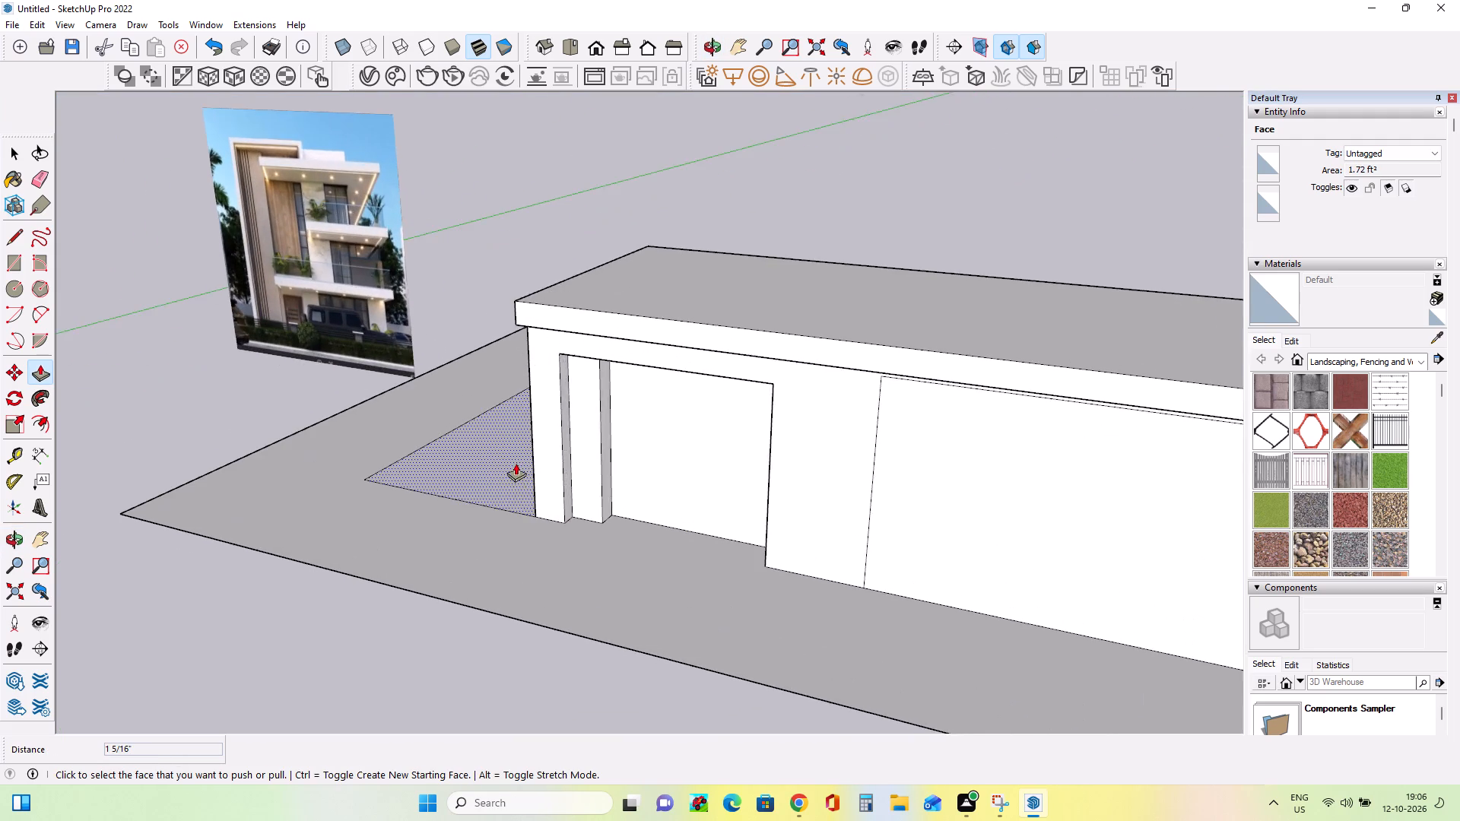
scroll(516, 463, up, 2)
click(586, 472)
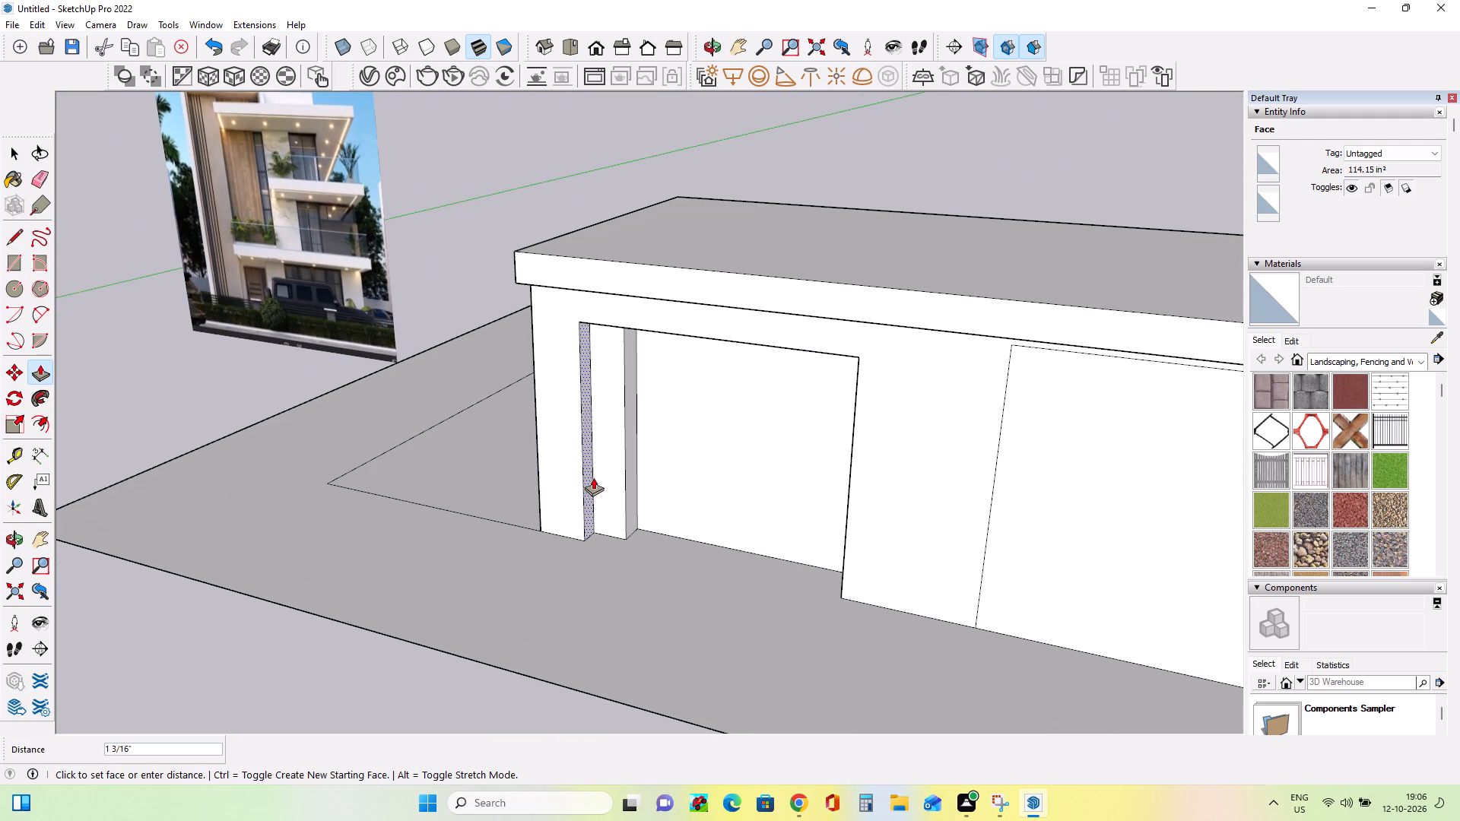
click(593, 477)
Push the end wall beside the entrance inward about 2 3/4".
middle_drag(598, 511, 884, 482)
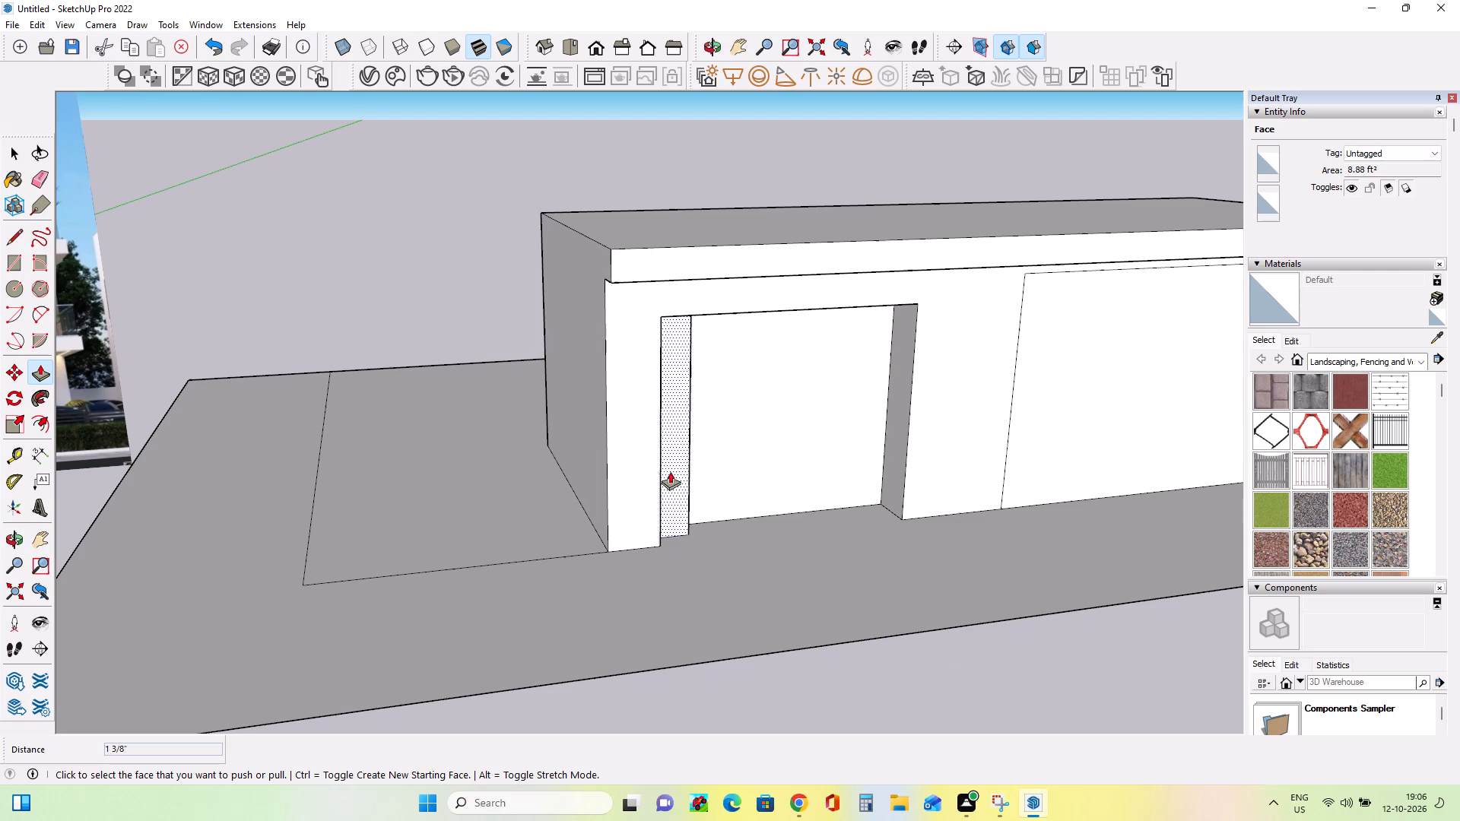
click(592, 479)
click(608, 479)
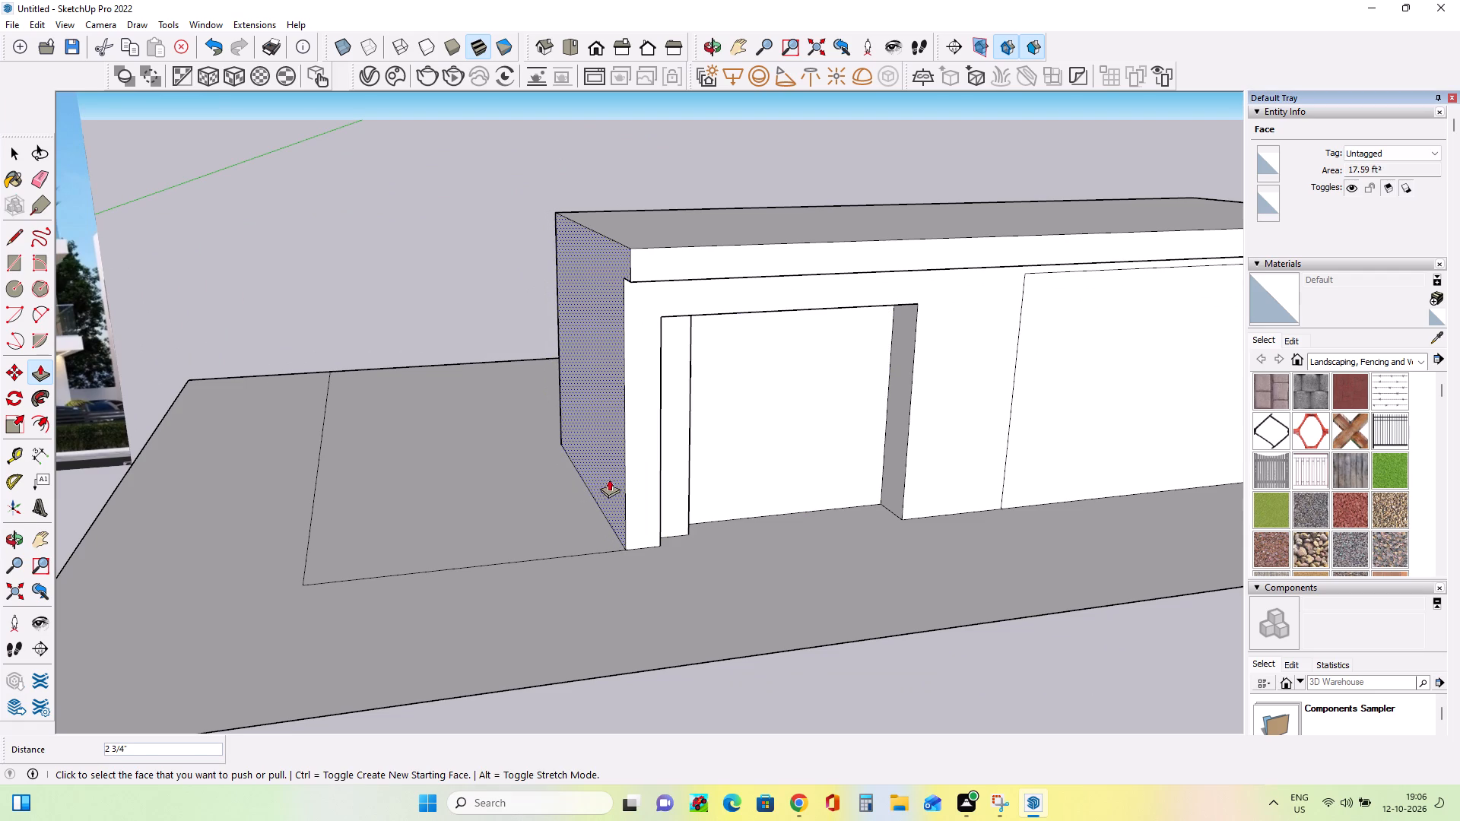
Shift both faces of the stepped entrance jamb further into the opening, moving the outer face about 4 3/8".
scroll(571, 479, down, 7)
middle_drag(714, 474, 488, 462)
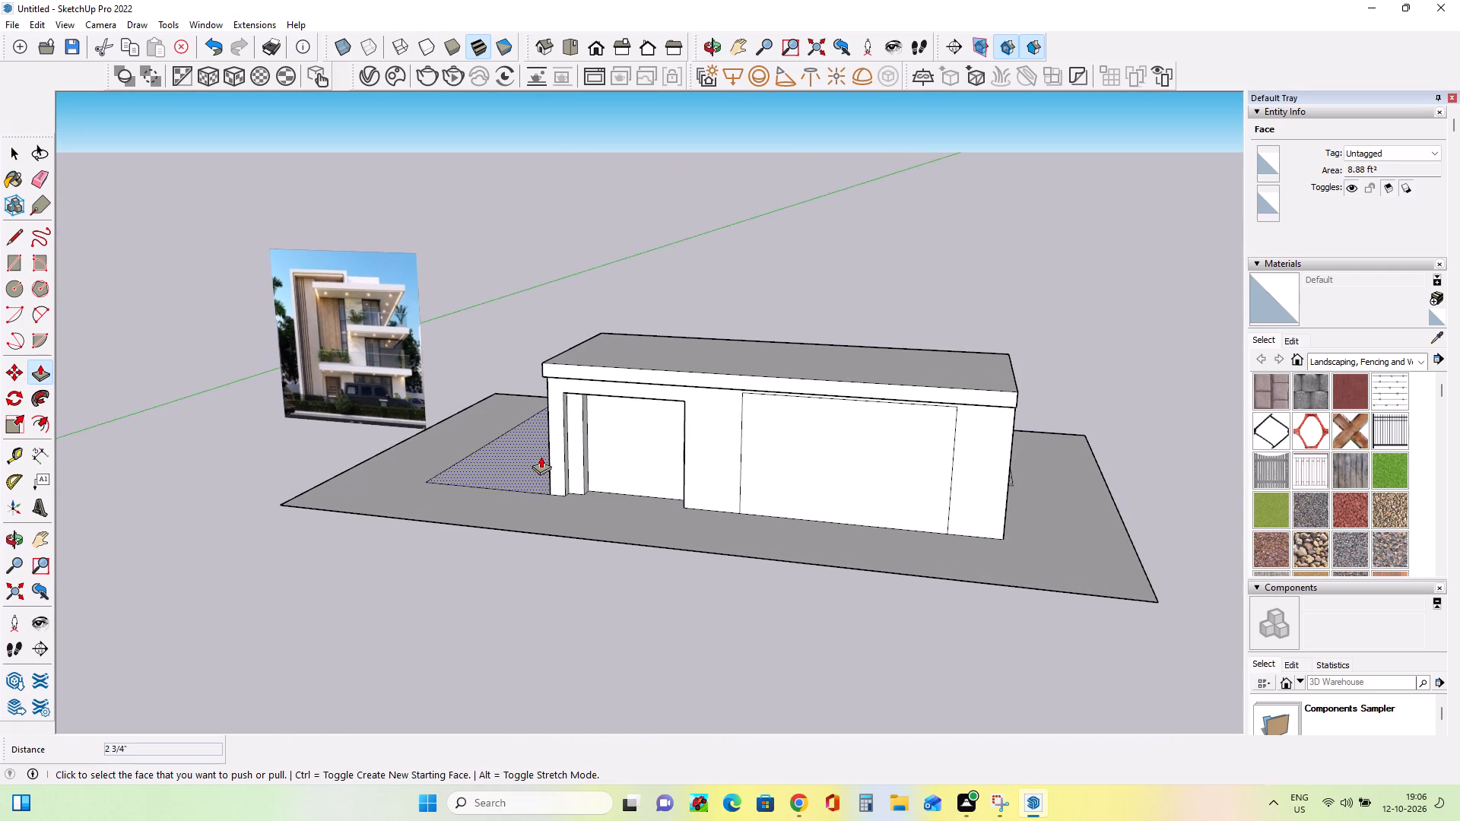
scroll(541, 456, up, 6)
middle_drag(590, 483, 490, 505)
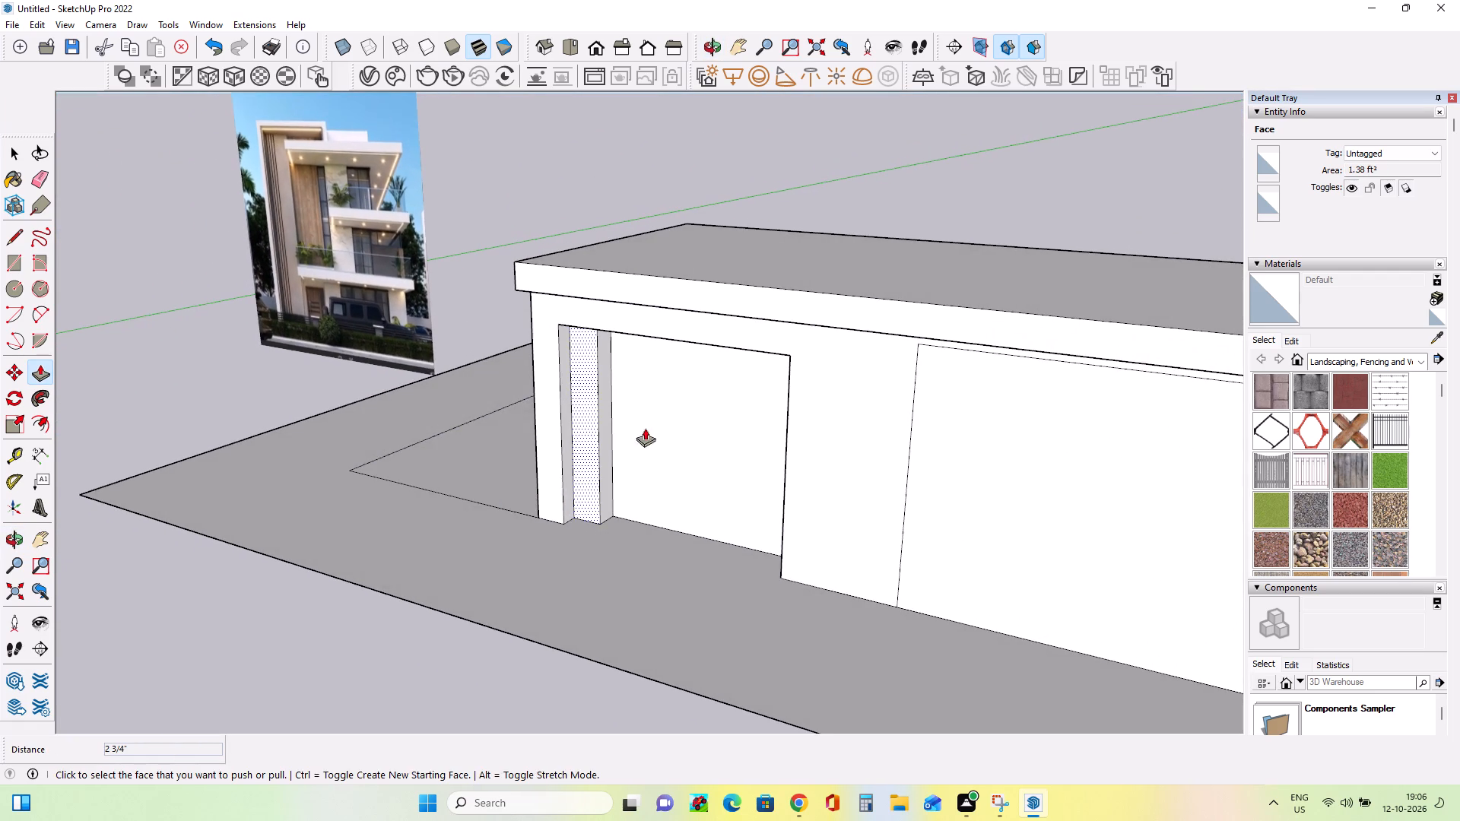
scroll(620, 450, up, 2)
click(603, 453)
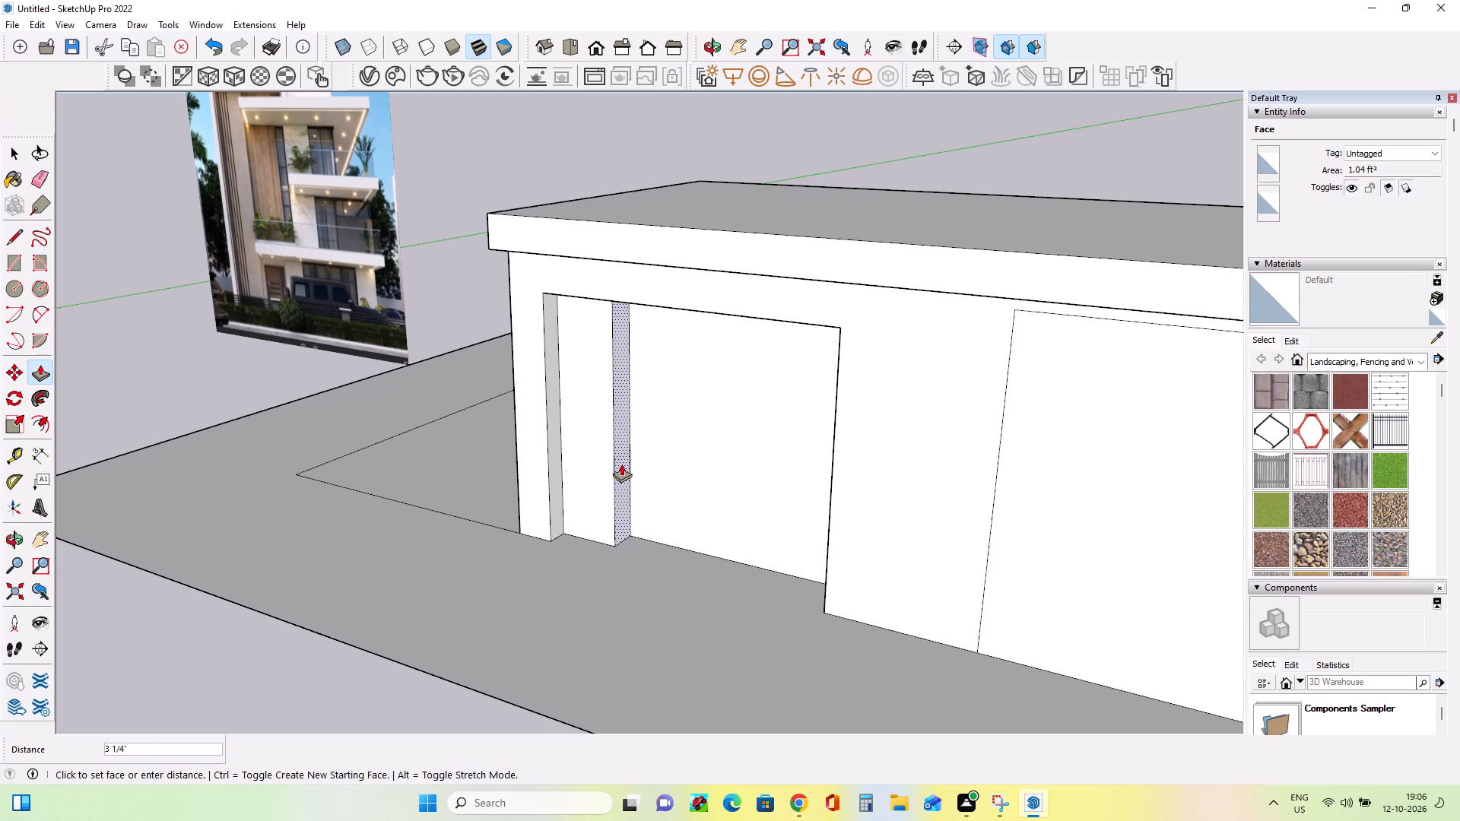
click(617, 467)
click(552, 480)
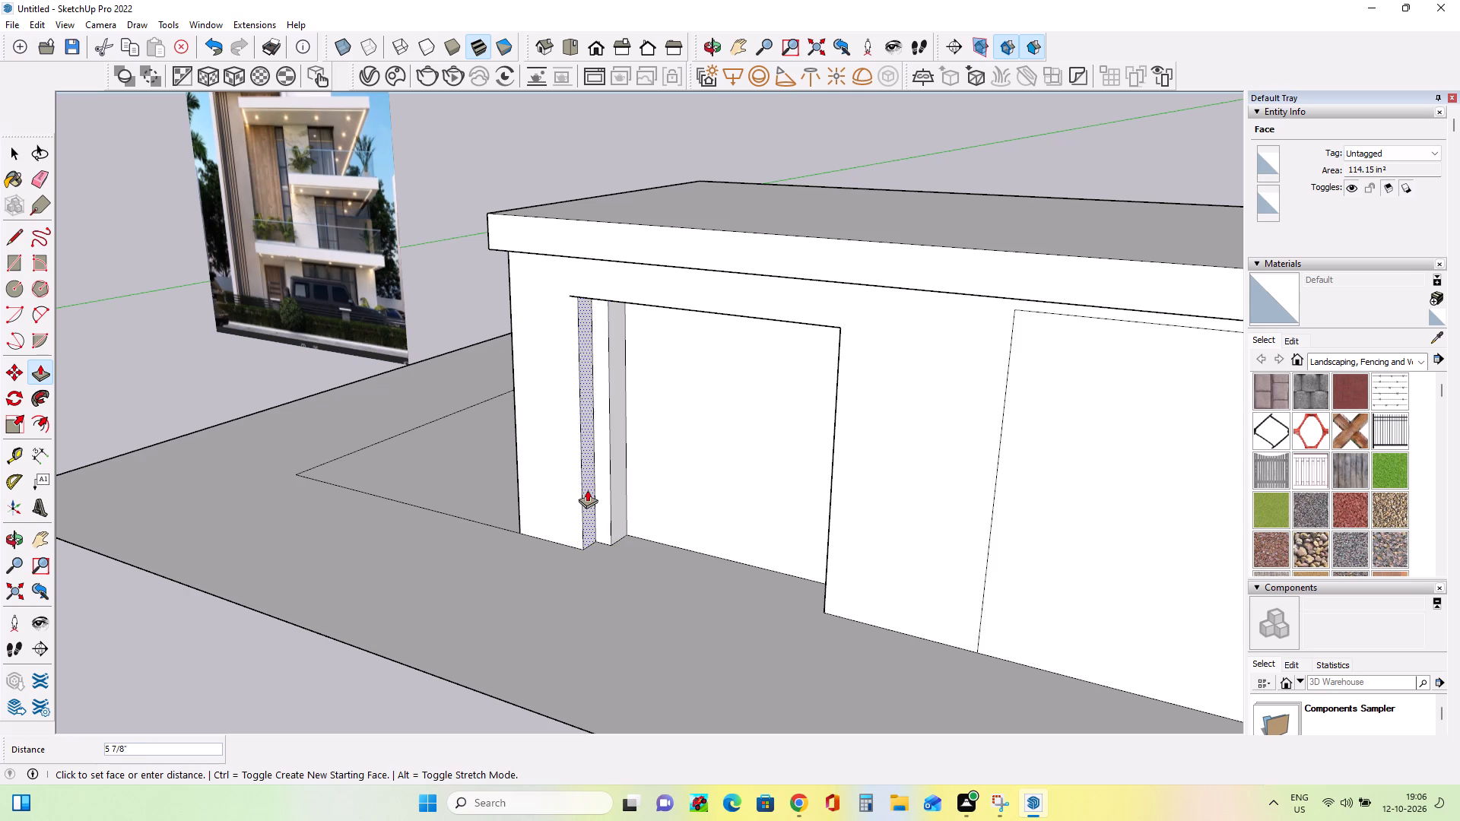
click(578, 486)
Push the end wall beside the entrance inward about 4 5/8".
middle_drag(568, 506, 981, 453)
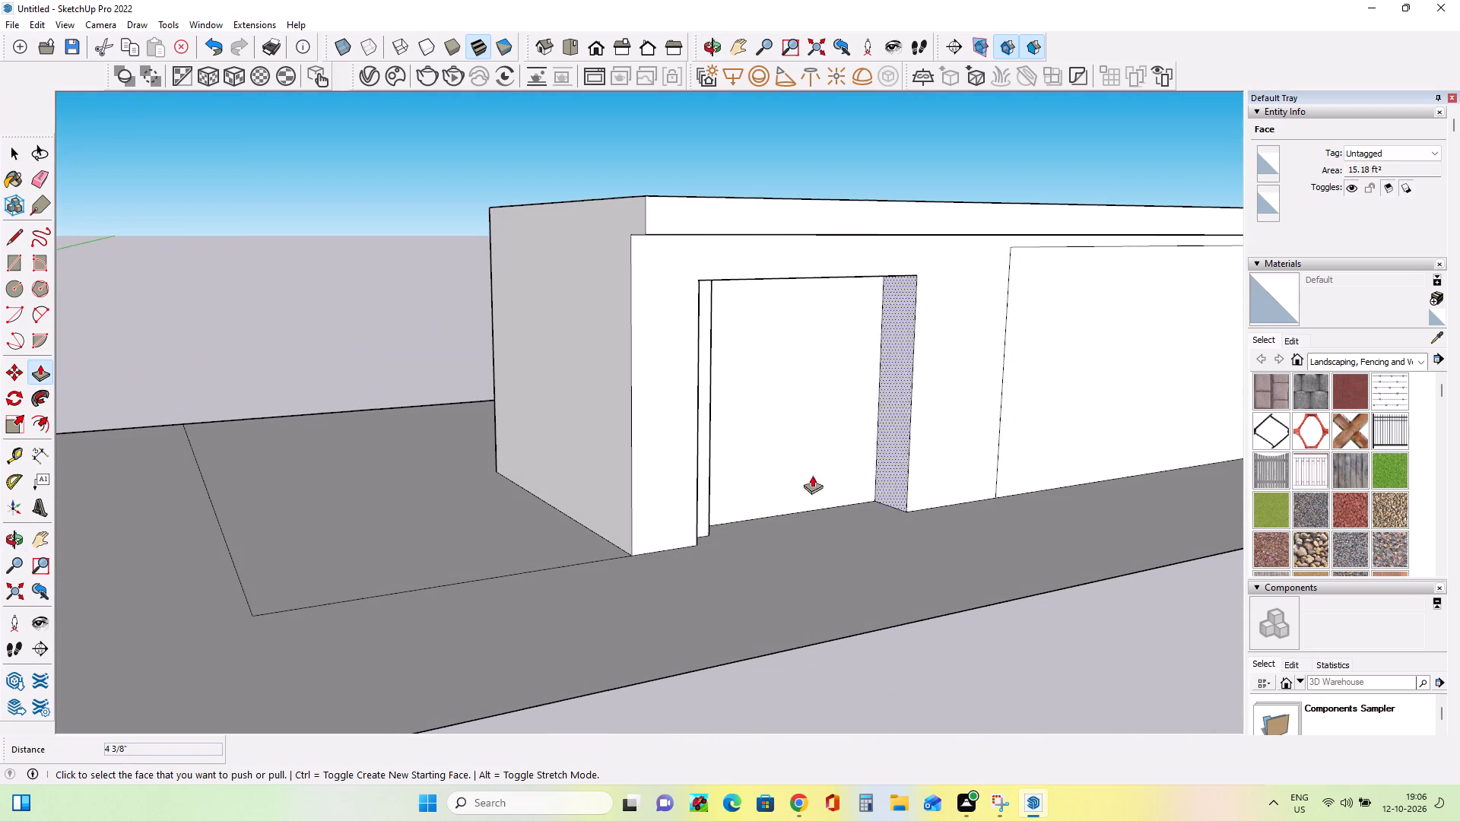
click(608, 491)
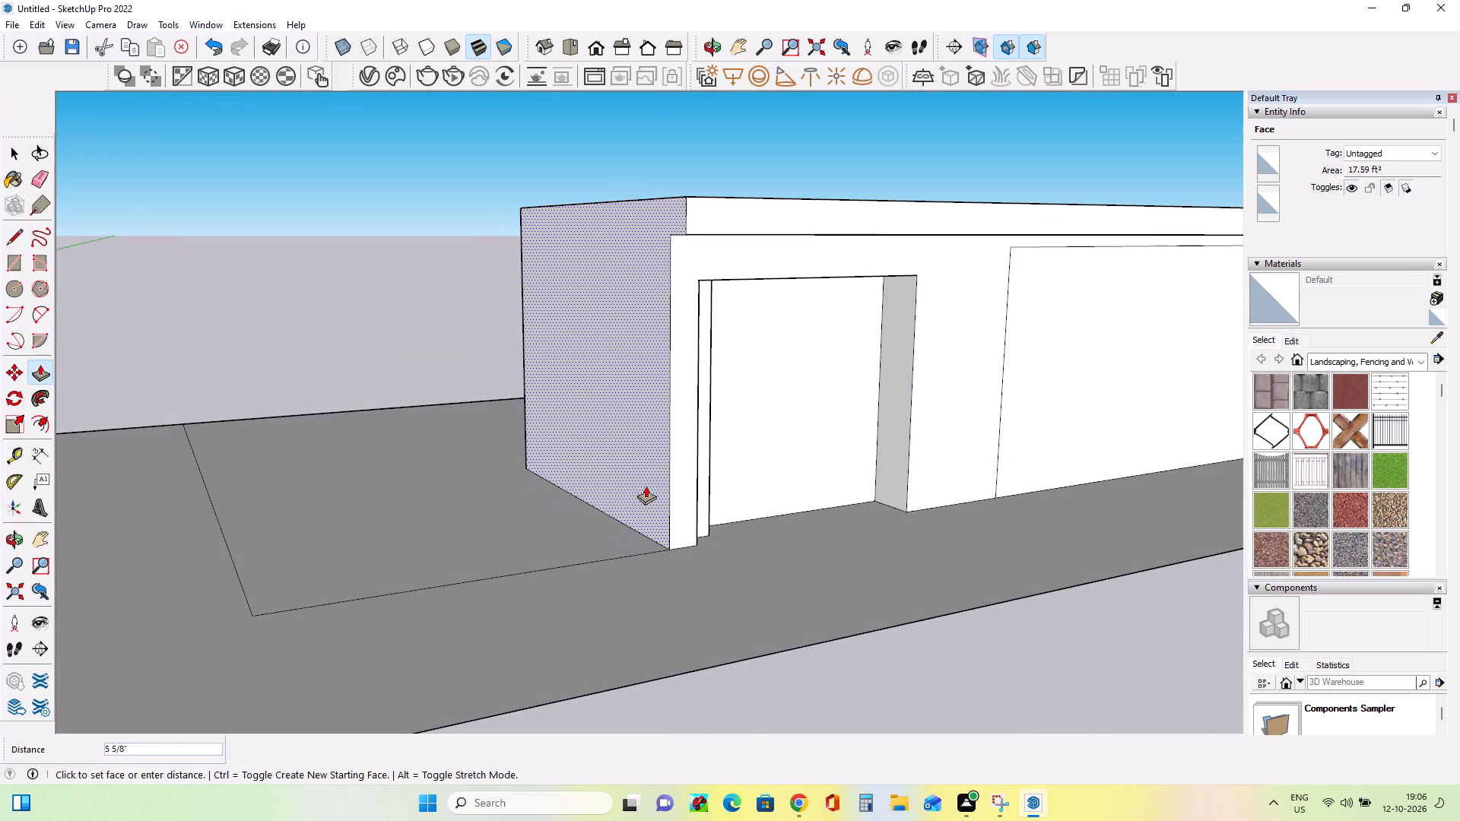
click(639, 490)
Push the opposite end wall, beside the window outline, inward about 5 5/8".
middle_drag(638, 477, 513, 488)
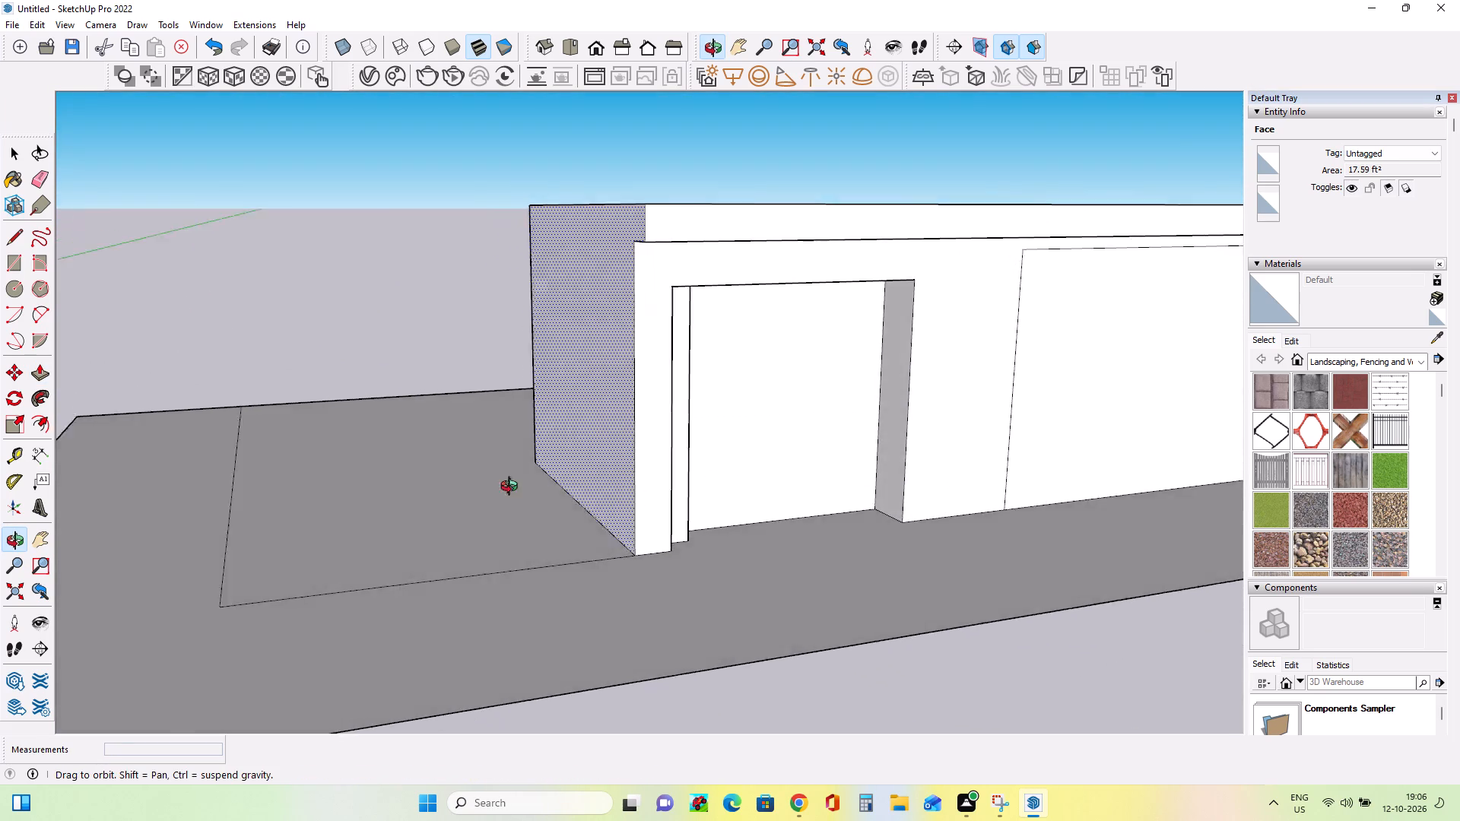
middle_drag(513, 488, 334, 499)
scroll(332, 499, down, 8)
middle_drag(749, 506, 583, 523)
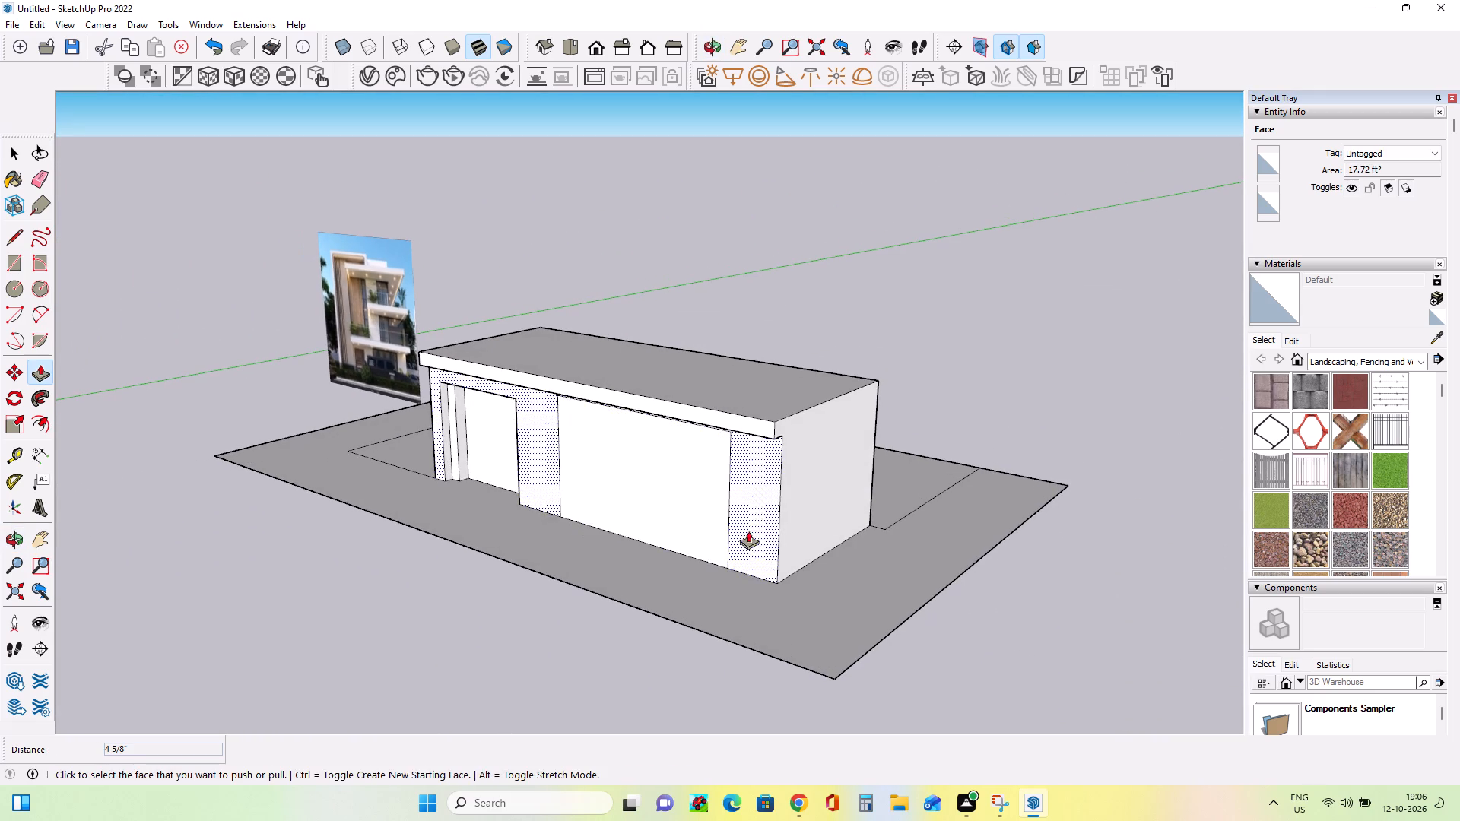
click(798, 535)
click(780, 530)
Examine the shortened block from the front and compare its entrance and slab overhang with the ground floor in the facade image.
middle_drag(570, 527, 753, 508)
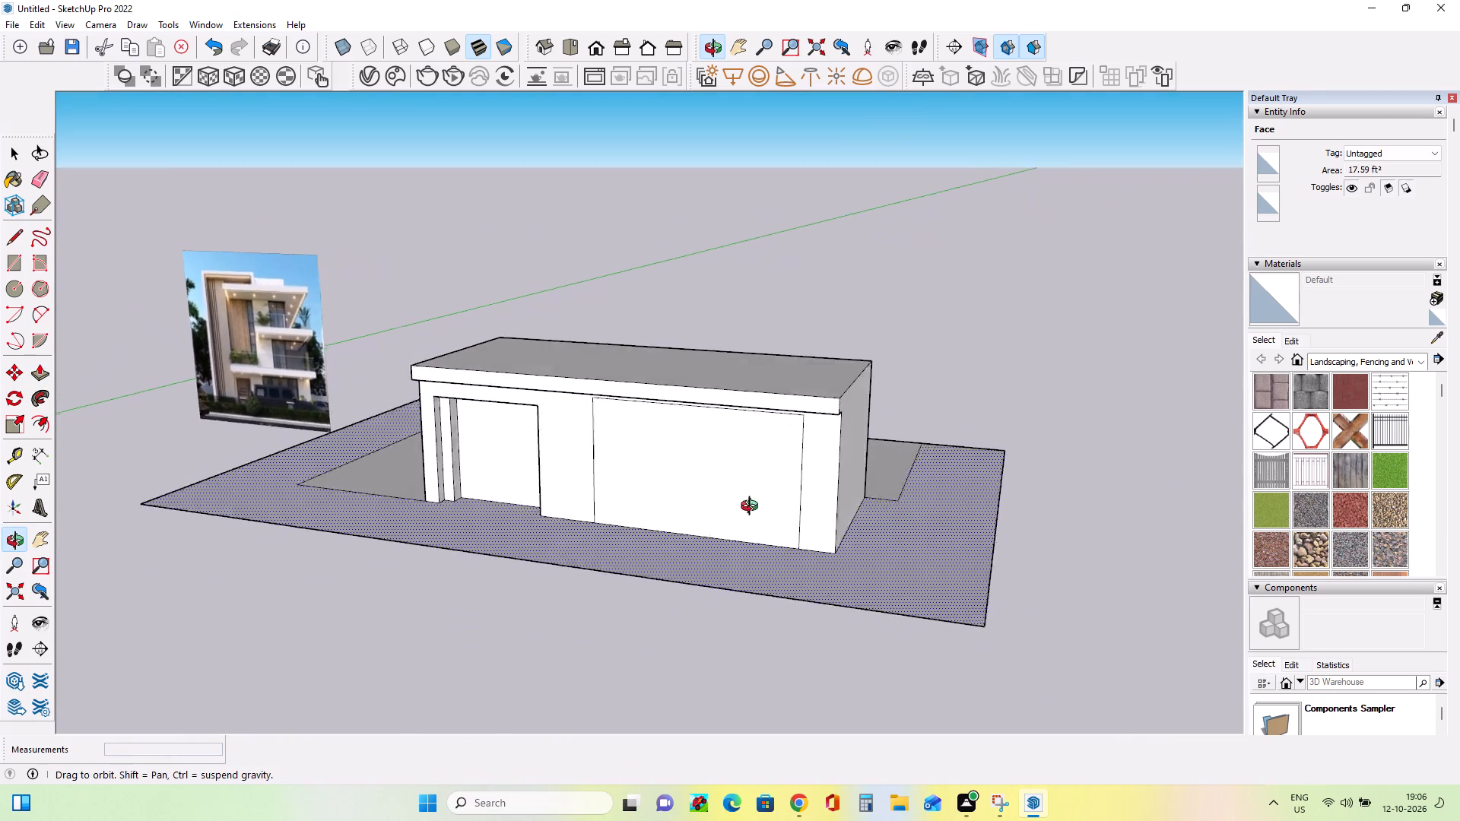
middle_drag(753, 508, 821, 496)
scroll(484, 490, up, 1)
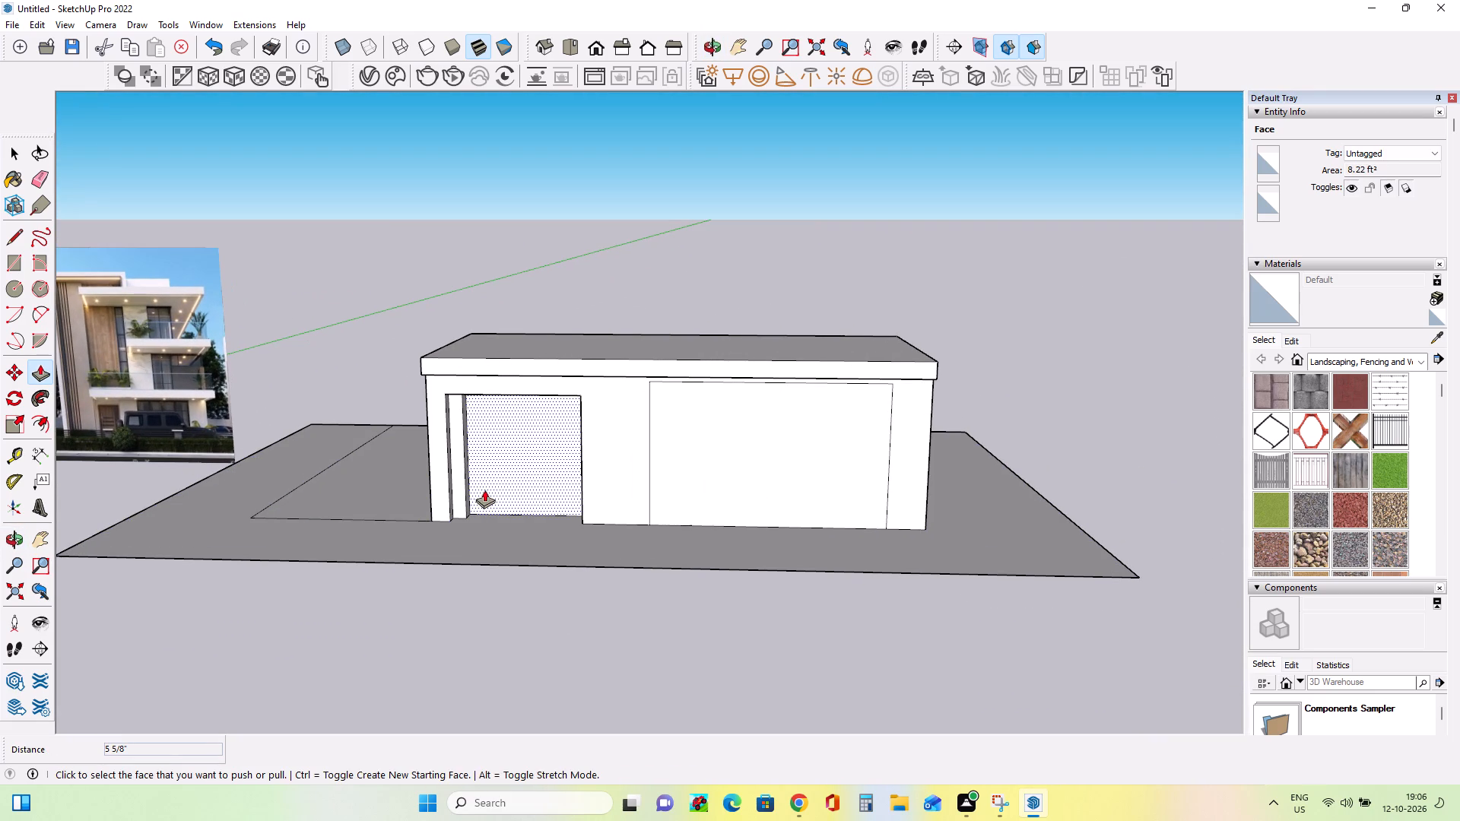
middle_drag(646, 533, 656, 546)
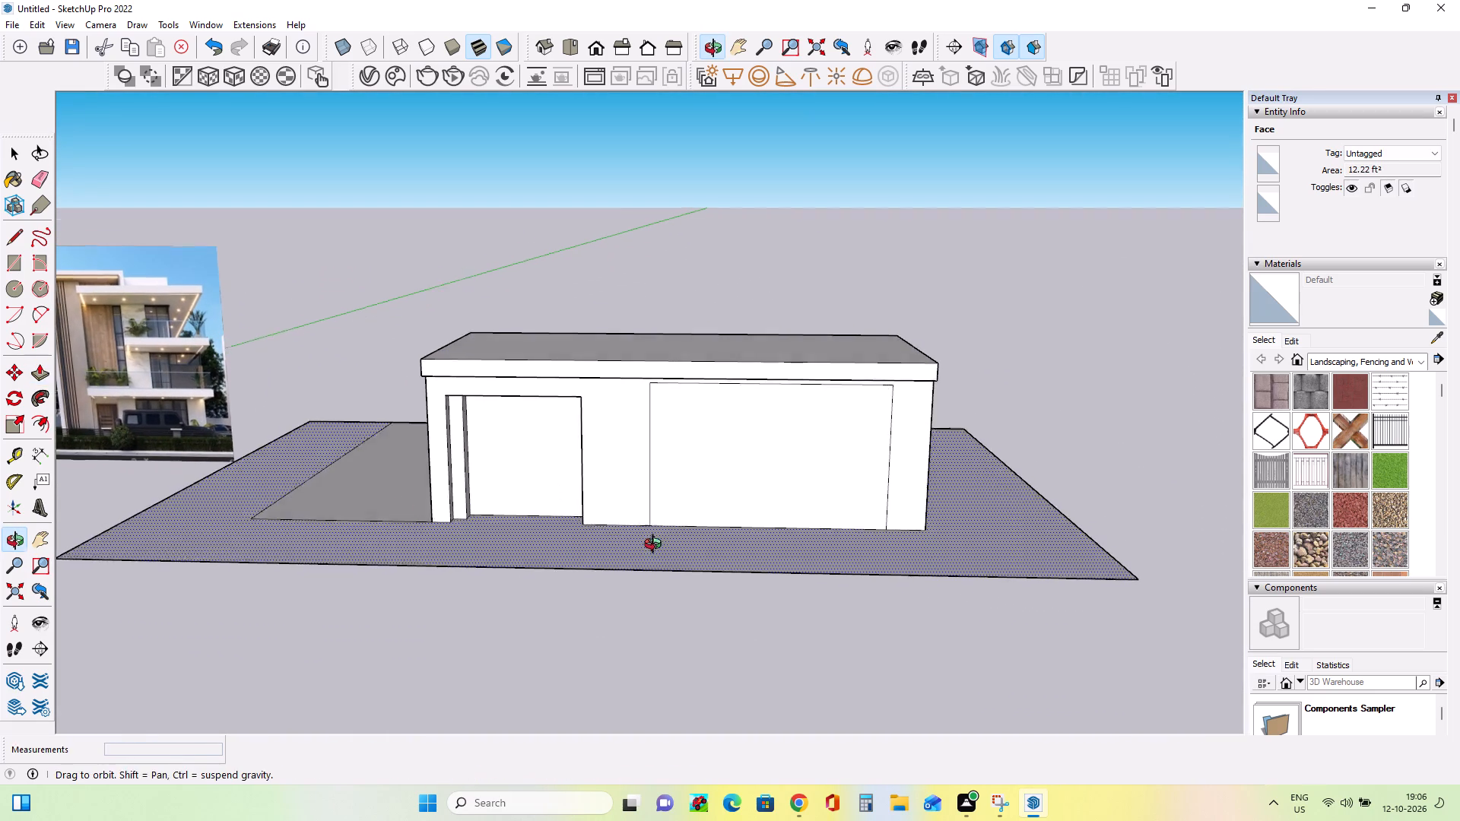
middle_drag(656, 546, 657, 550)
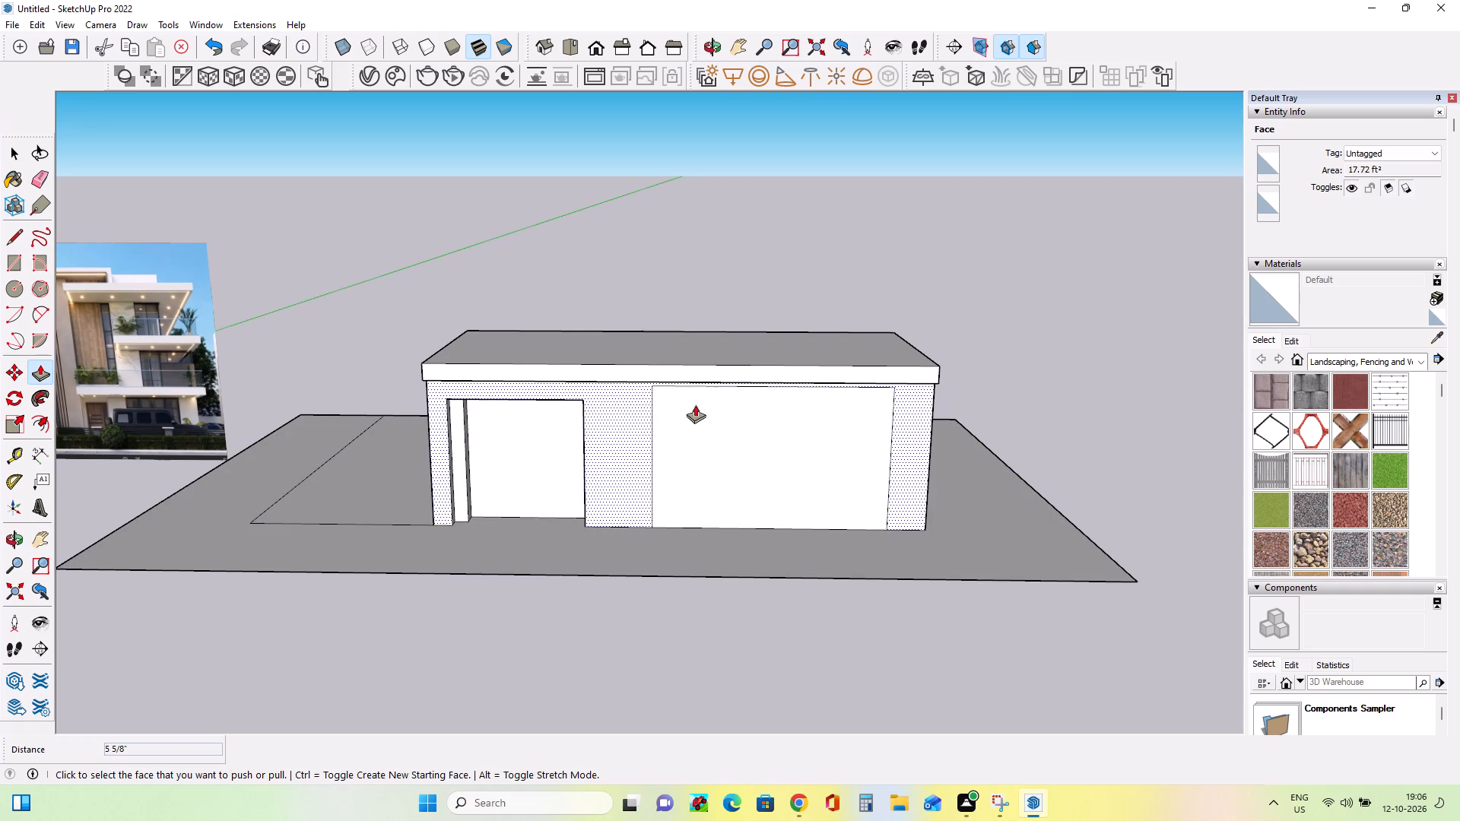
middle_drag(709, 412, 795, 447)
scroll(799, 445, down, 3)
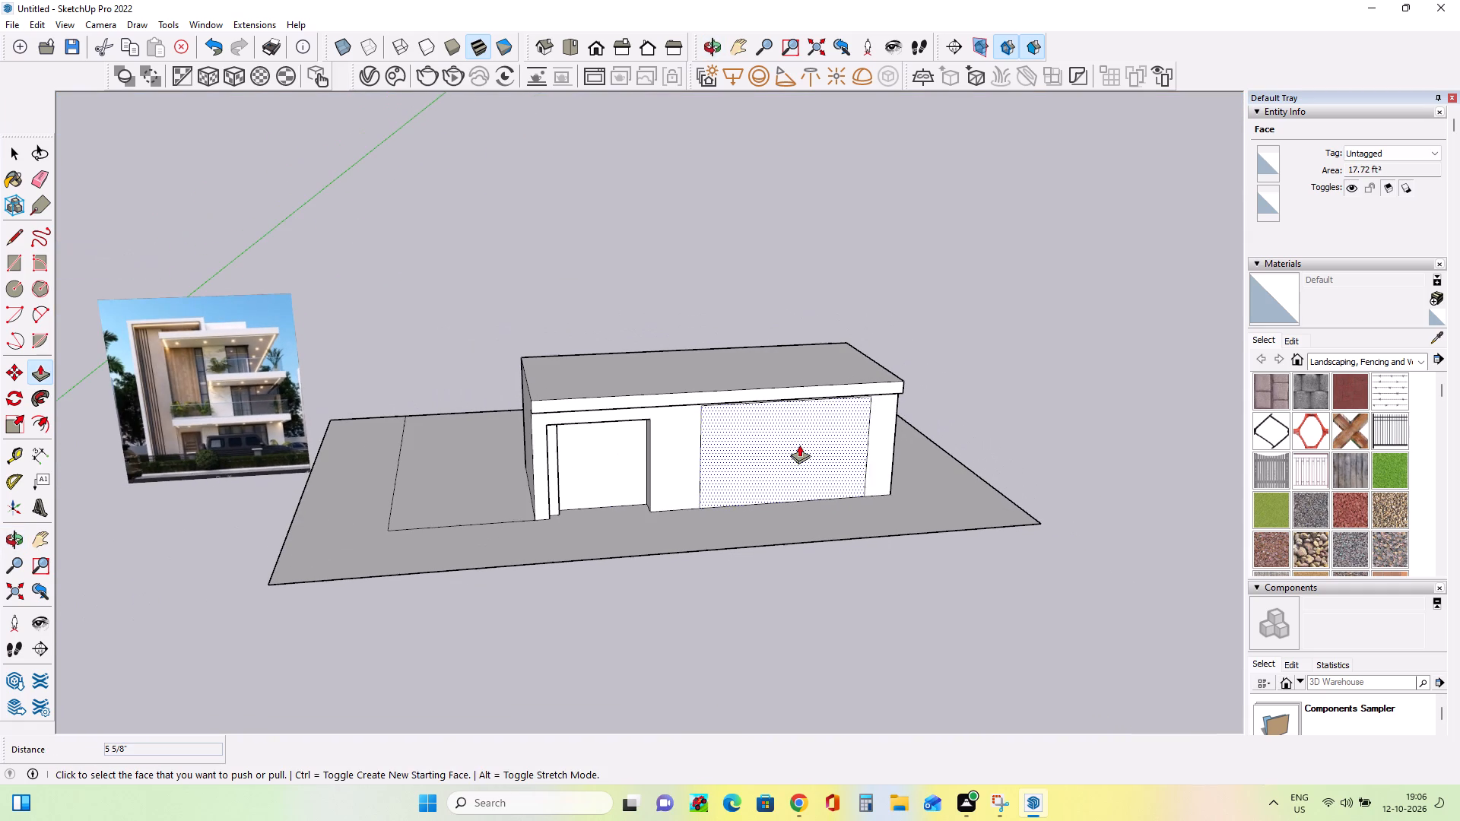
scroll(158, 440, up, 13)
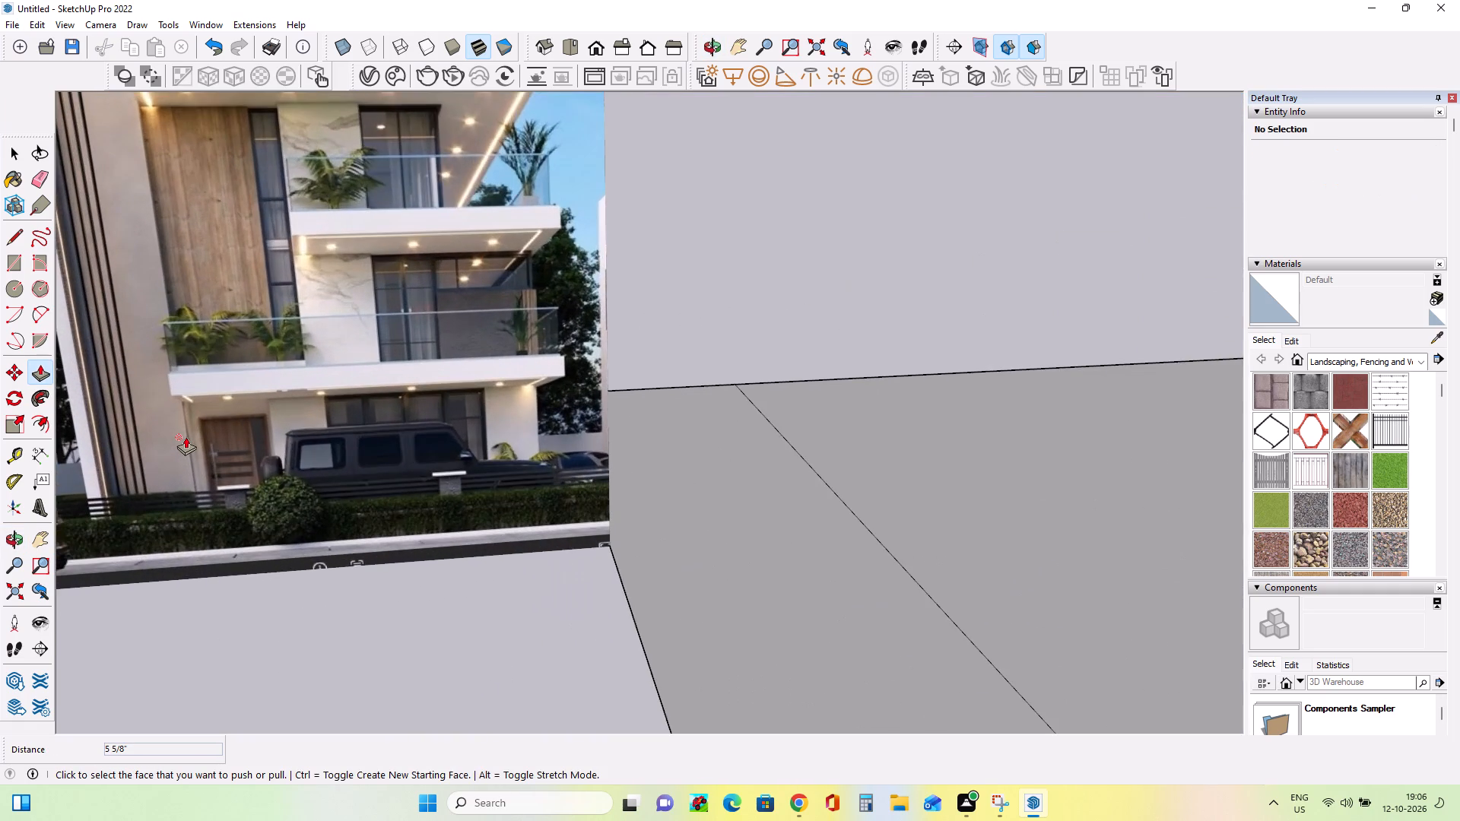
scroll(186, 436, down, 14)
Shift both faces of the stepped entrance jamb further into the opening, moving the outer face about 6 3/4".
middle_drag(474, 488, 204, 493)
scroll(502, 494, up, 8)
middle_drag(659, 480, 664, 482)
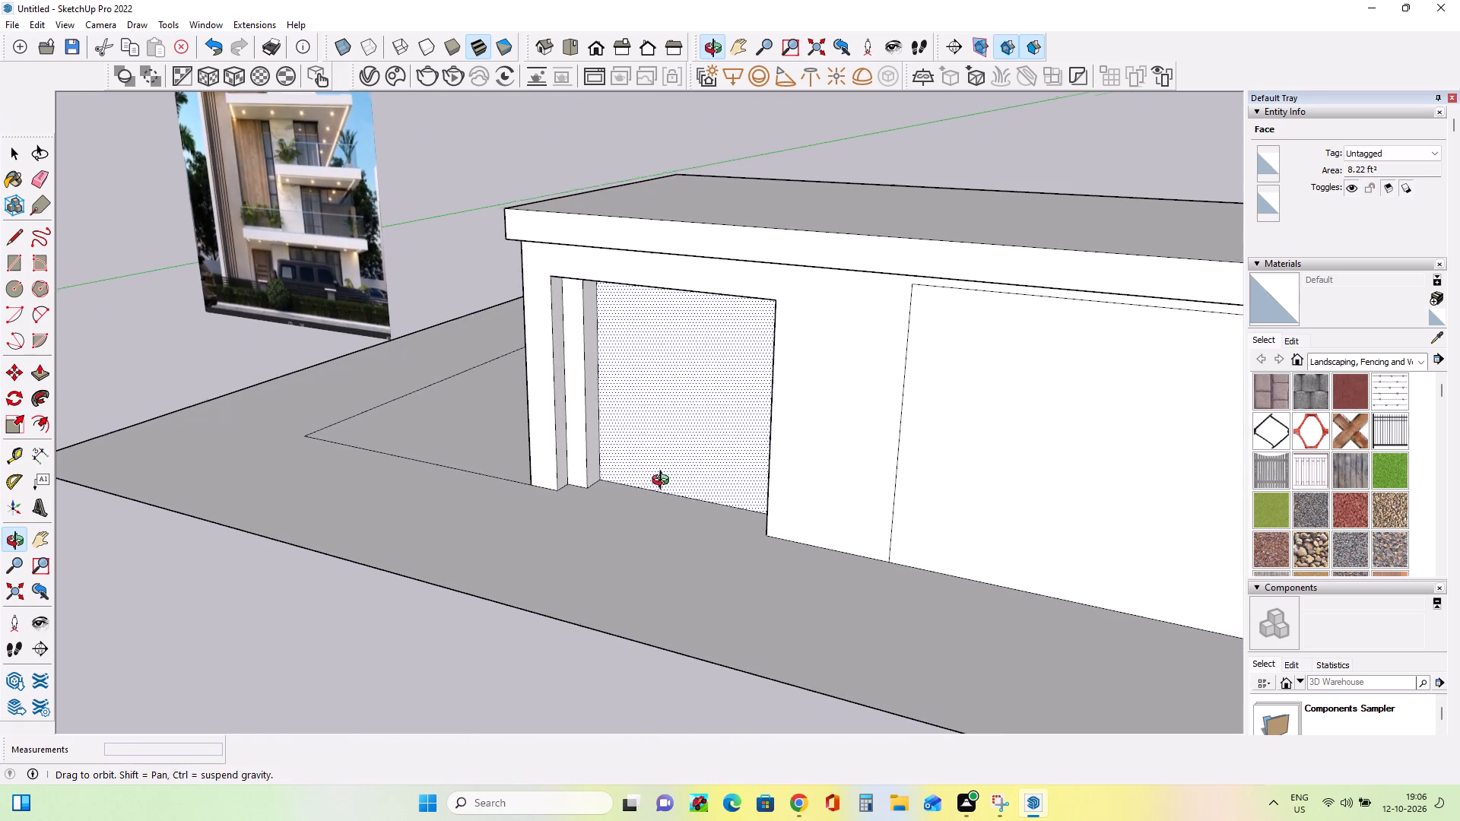
middle_drag(664, 482, 671, 484)
click(595, 473)
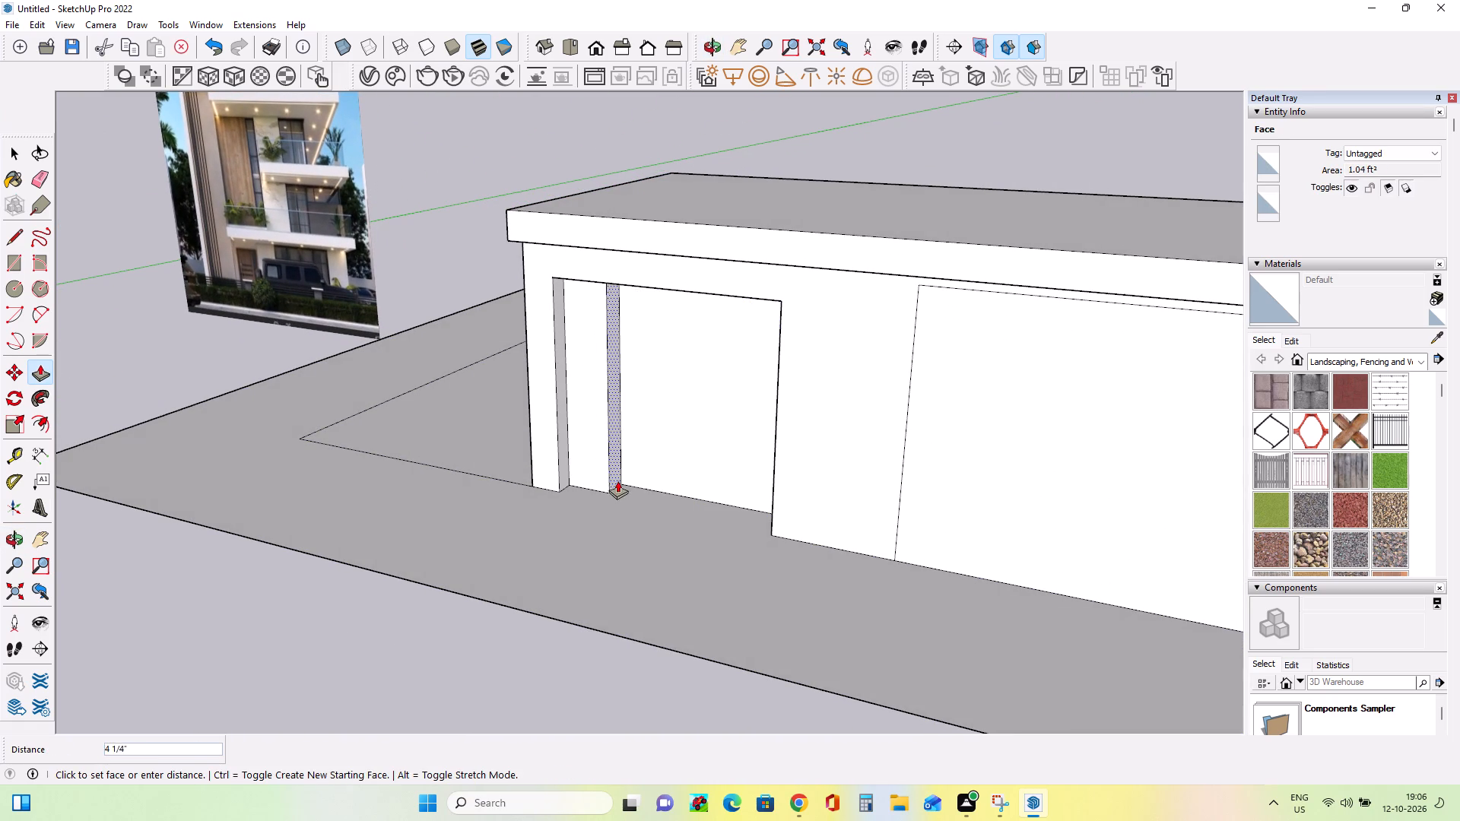
click(627, 483)
click(561, 482)
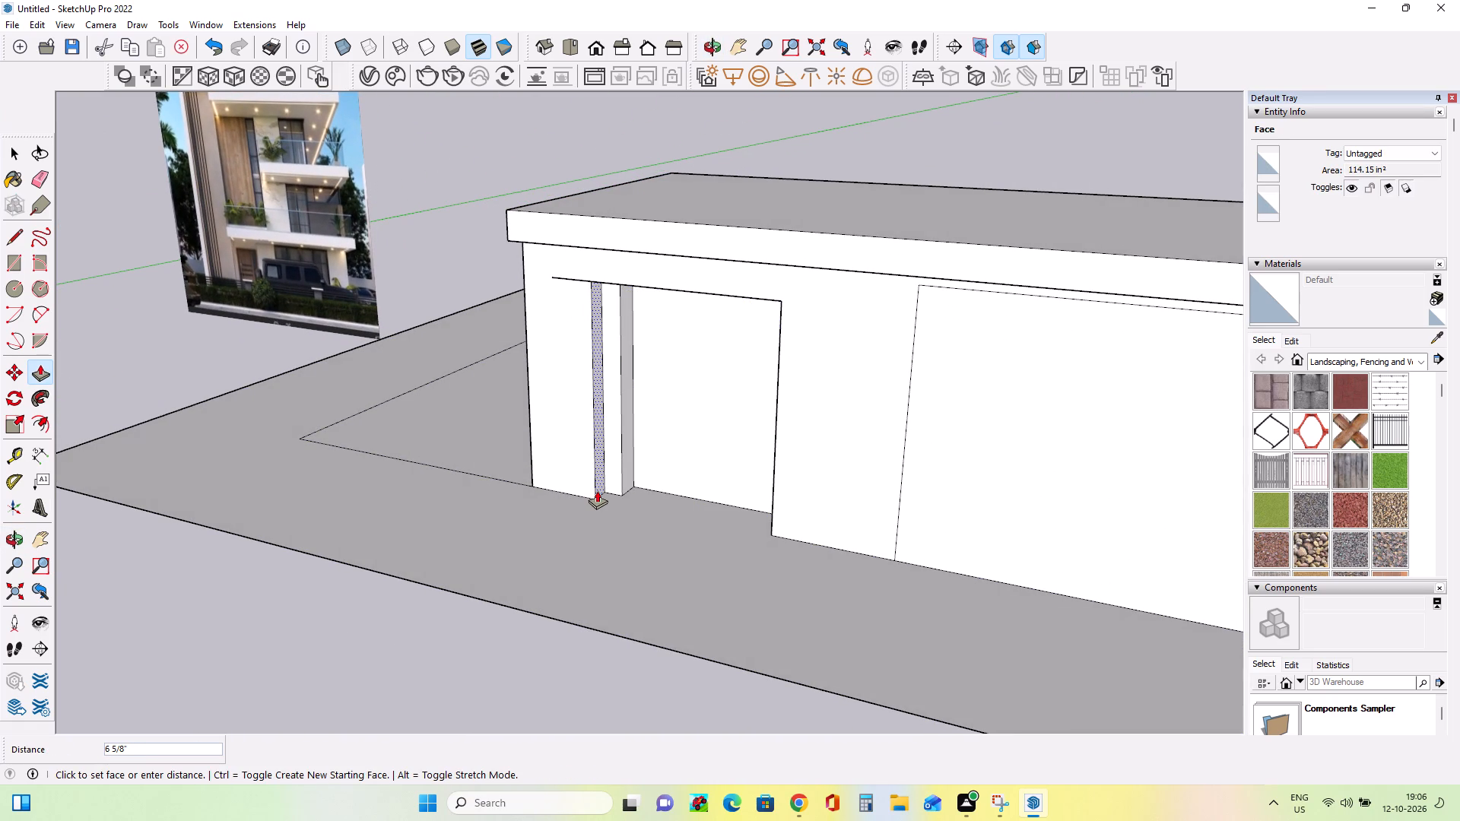
click(597, 490)
Push the end wall beside the entrance inward about 8 5/16".
middle_drag(534, 491, 800, 440)
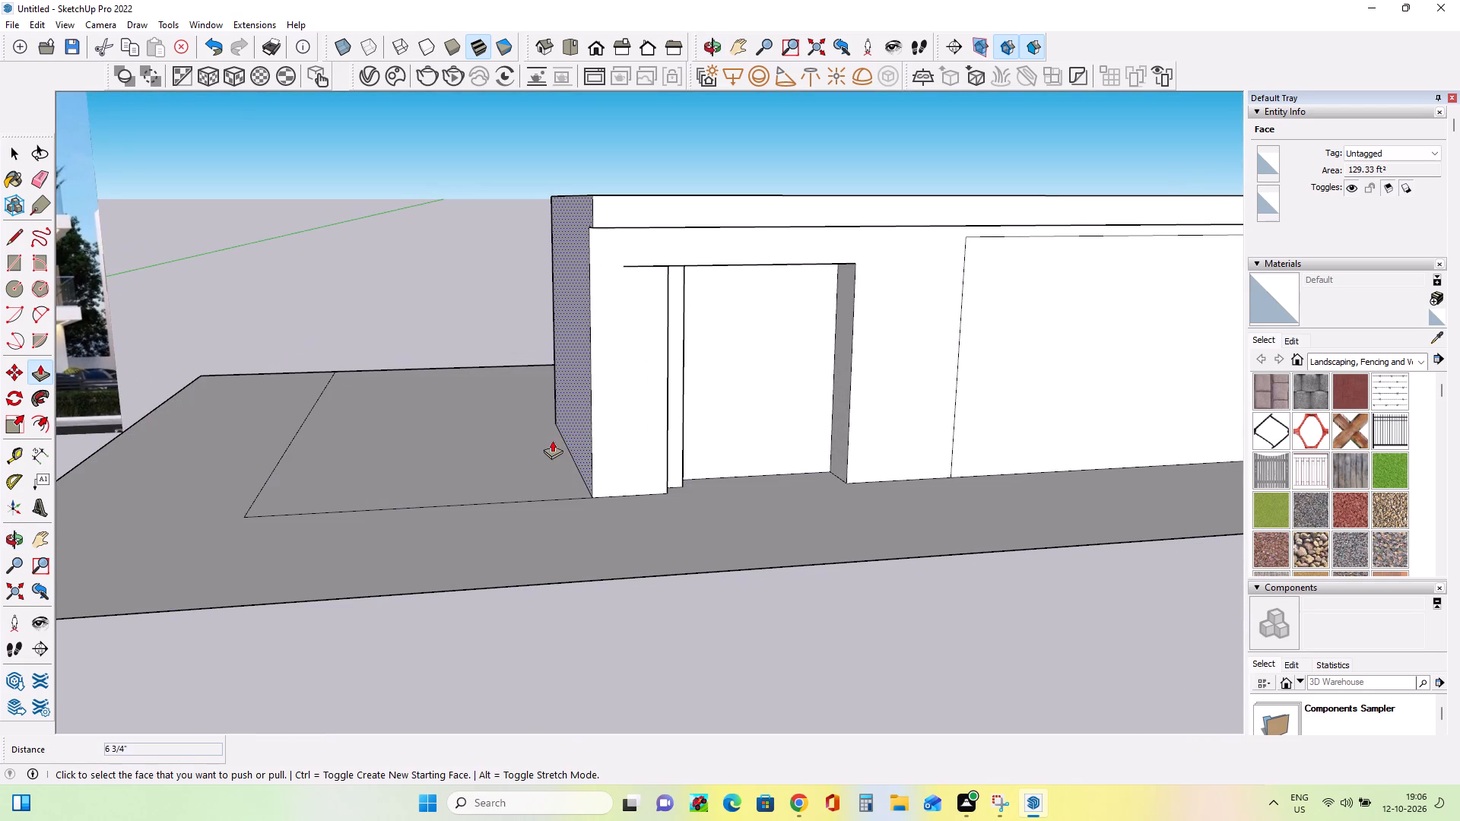
click(585, 452)
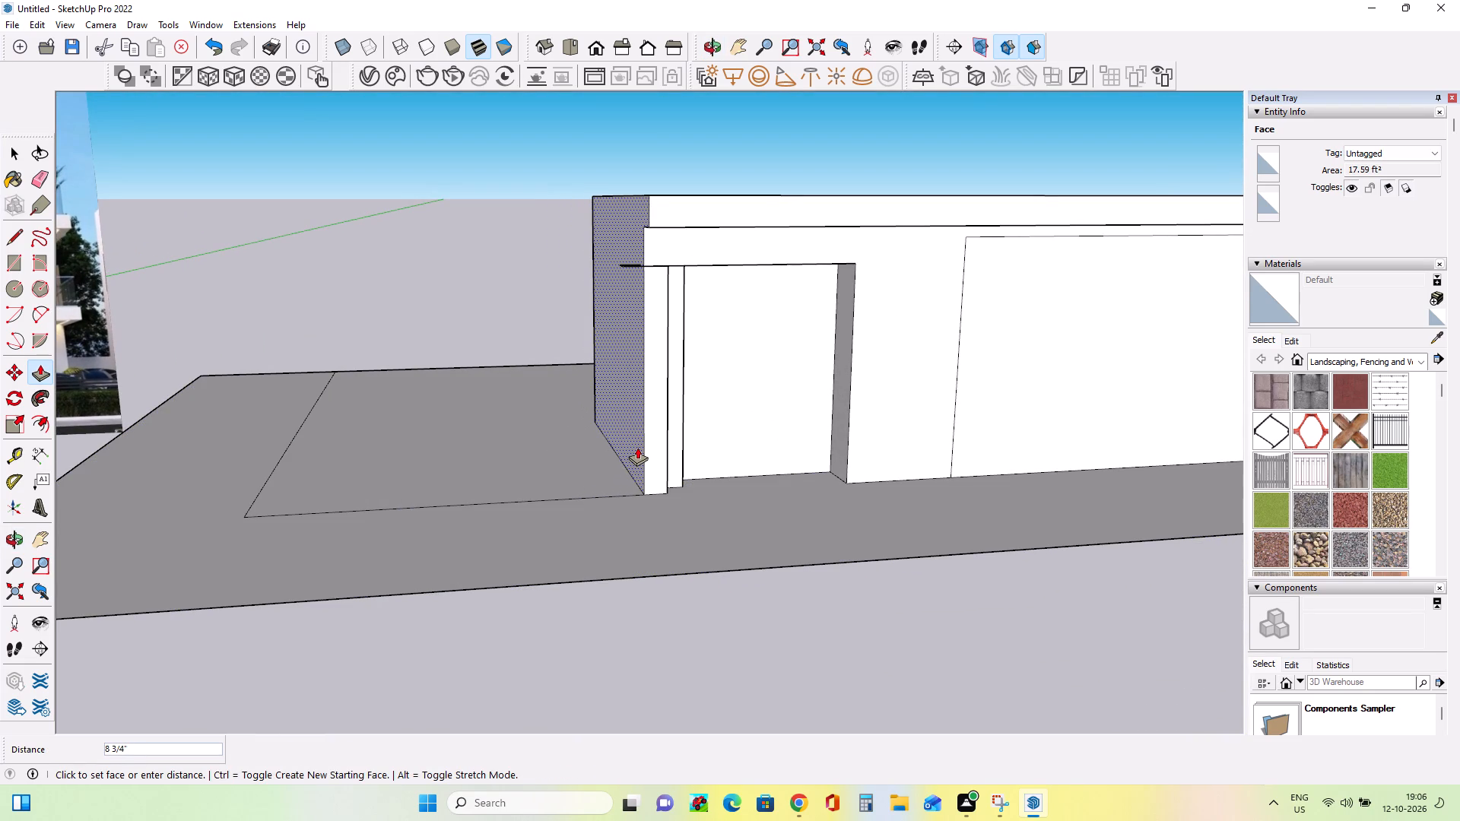
click(635, 449)
middle_drag(615, 445, 654, 512)
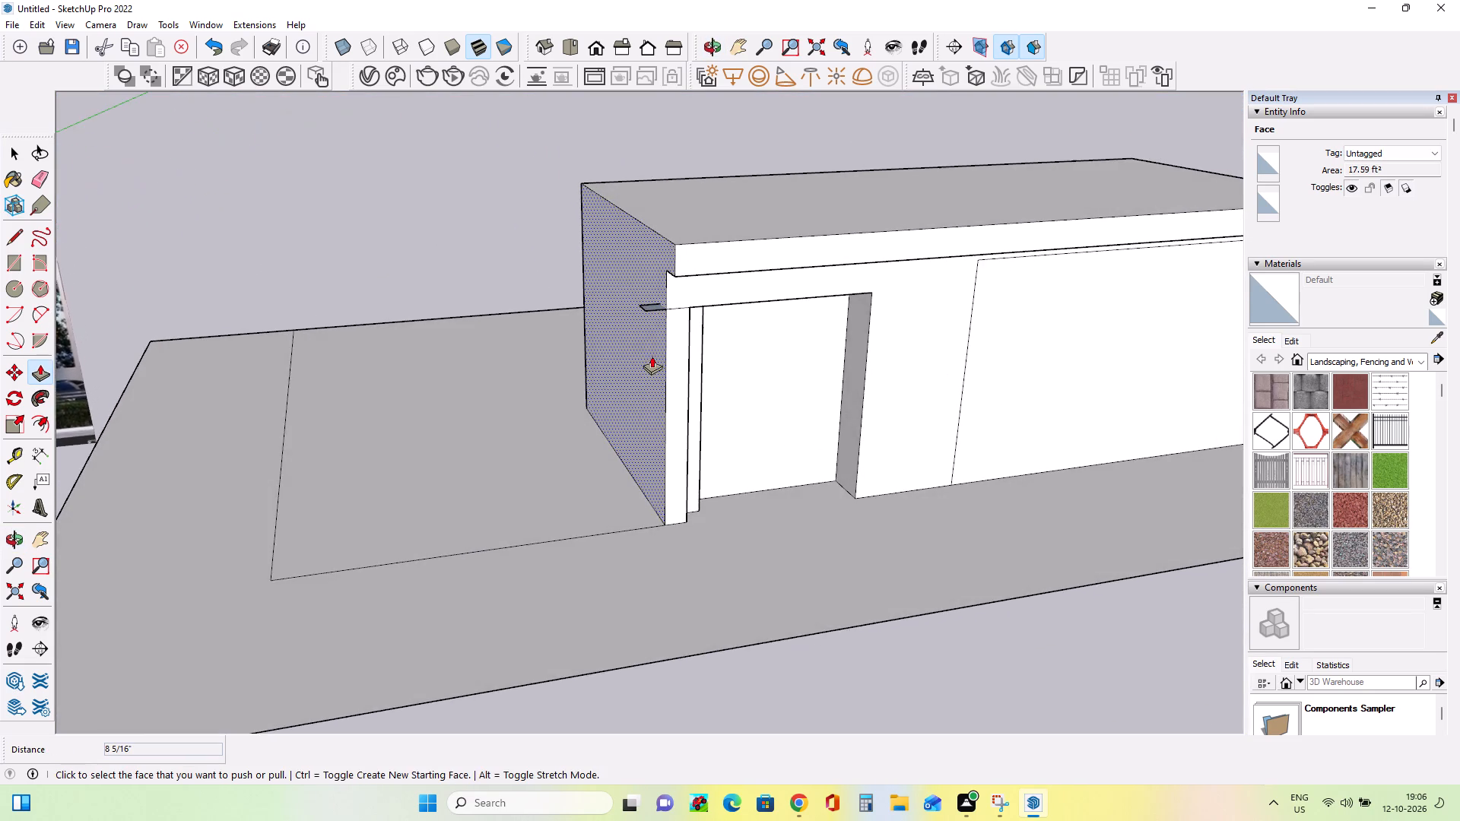
Erase the leftover sliver edges projecting from the end wall and the stray line above the narrow front strip beside the entrance.
scroll(649, 327, up, 7)
middle_drag(658, 345, 662, 366)
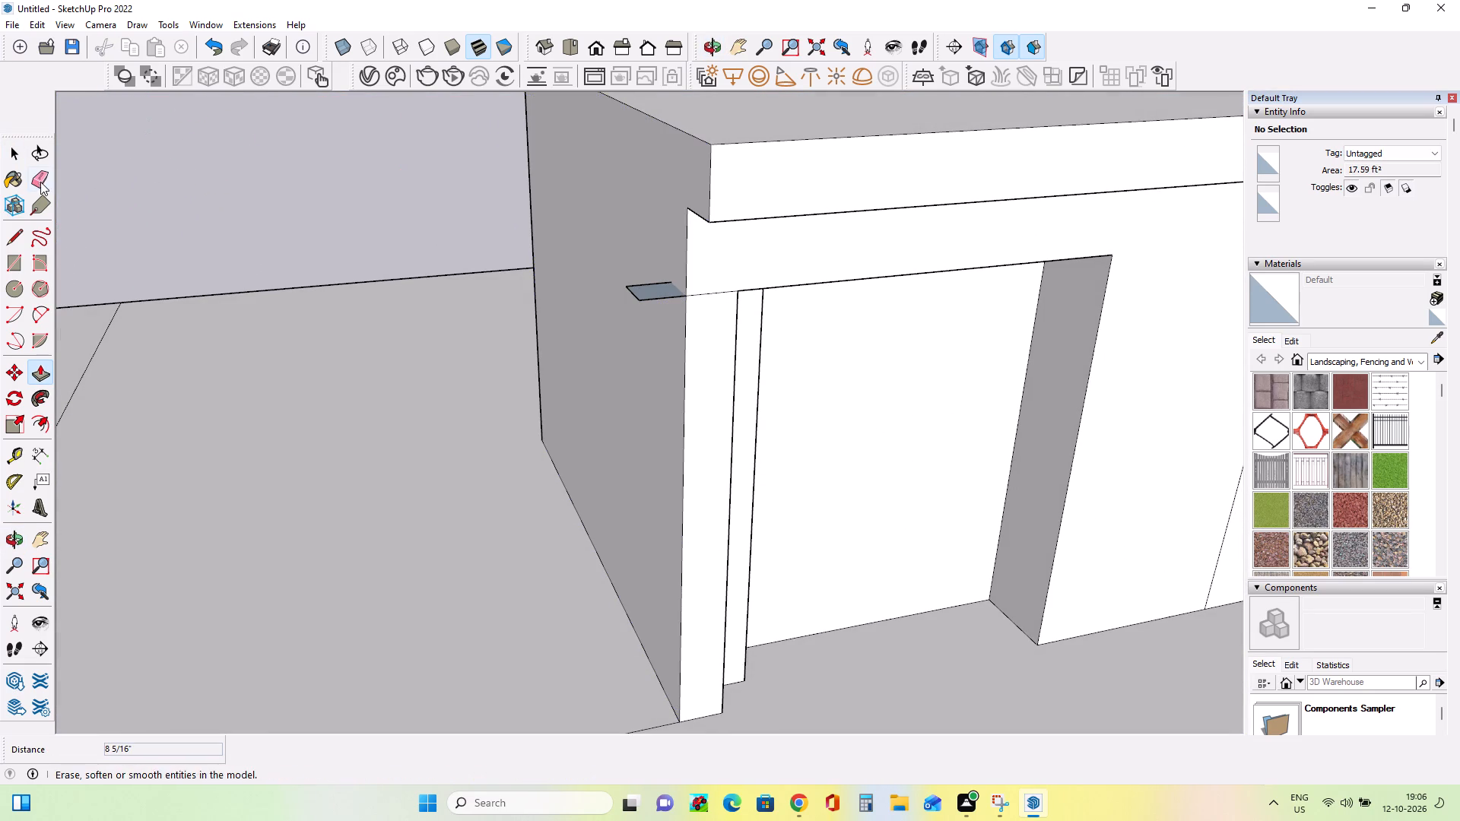
click(42, 183)
drag(641, 287, 652, 320)
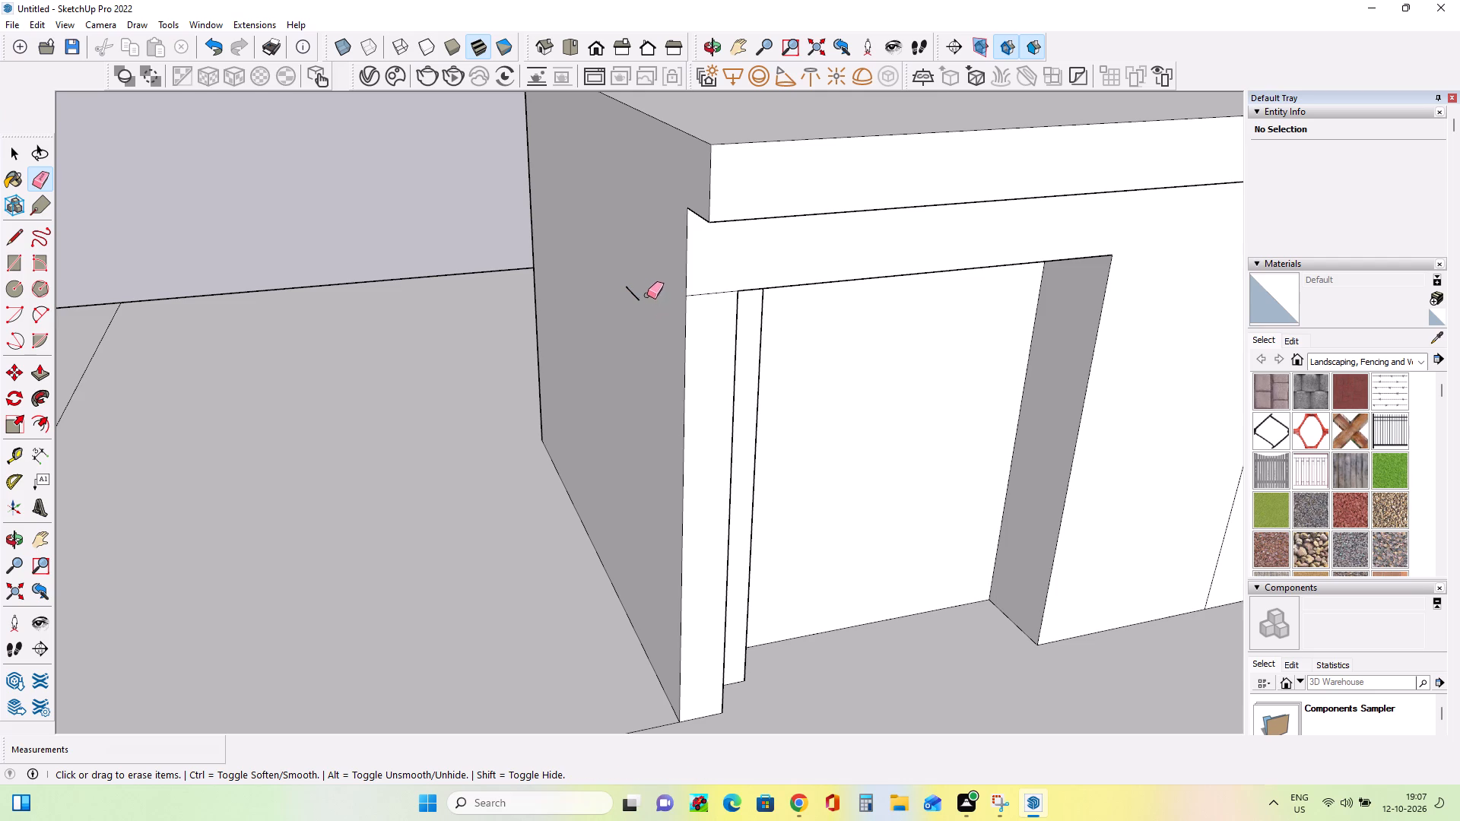
drag(640, 296, 630, 312)
click(719, 295)
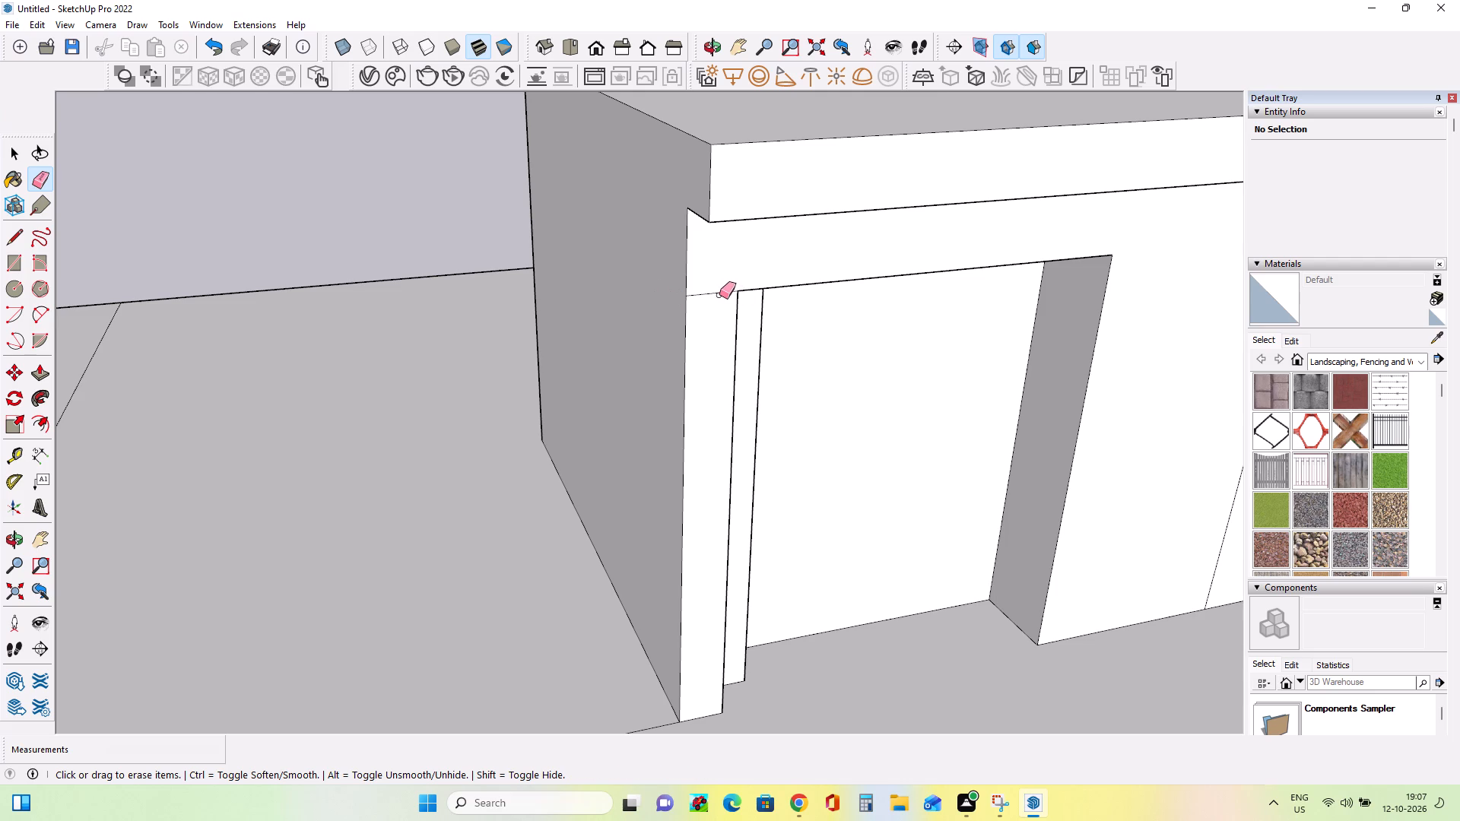
click(719, 293)
Examine the cleaned-up ground-floor block from the front and compare its proportions and upper-floor layout with the facade image.
middle_drag(658, 378, 526, 337)
scroll(522, 341, down, 4)
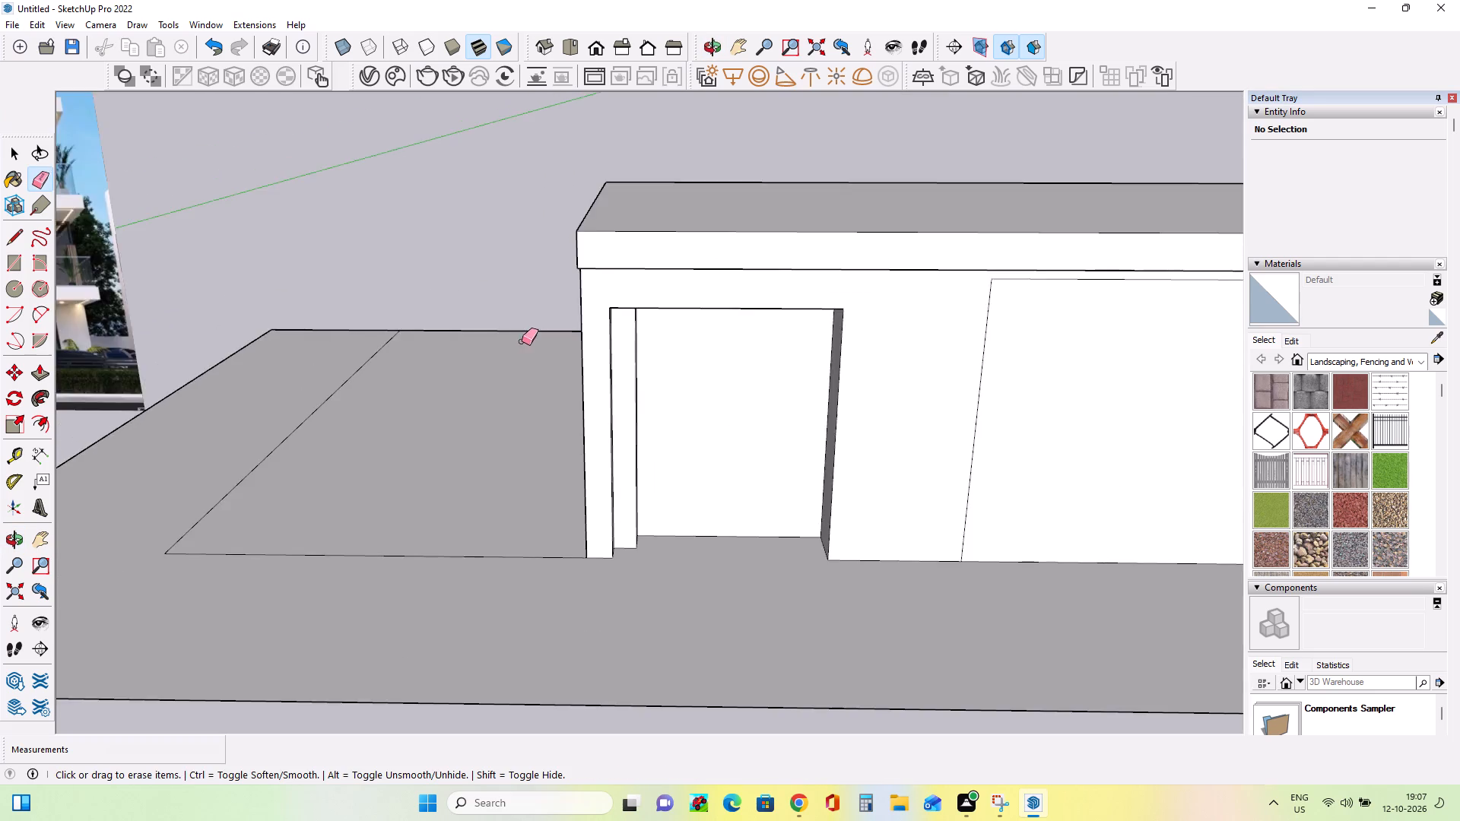
scroll(522, 341, down, 5)
middle_drag(601, 414, 673, 397)
scroll(555, 424, up, 3)
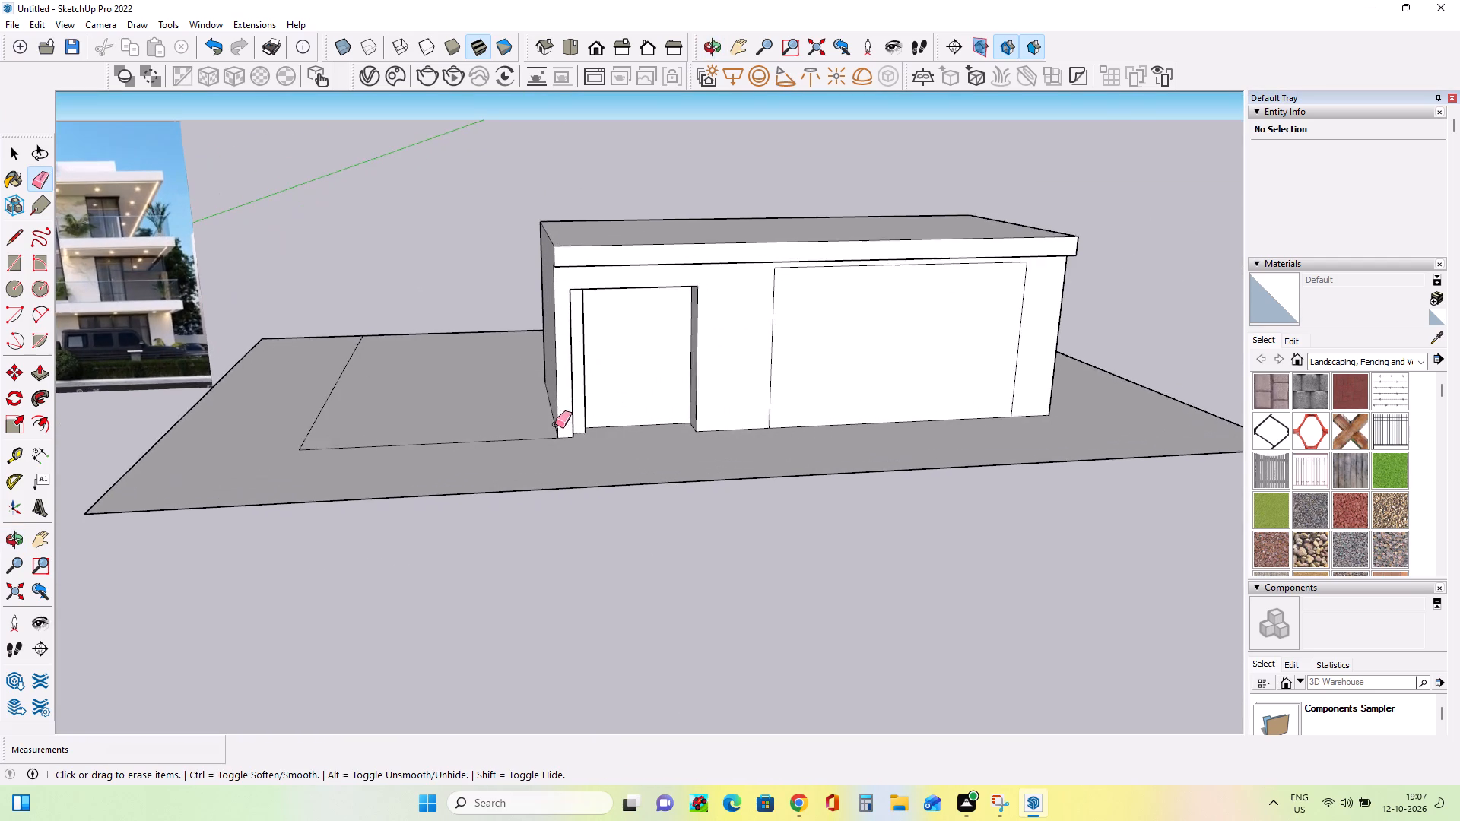
scroll(557, 423, down, 6)
scroll(250, 403, up, 8)
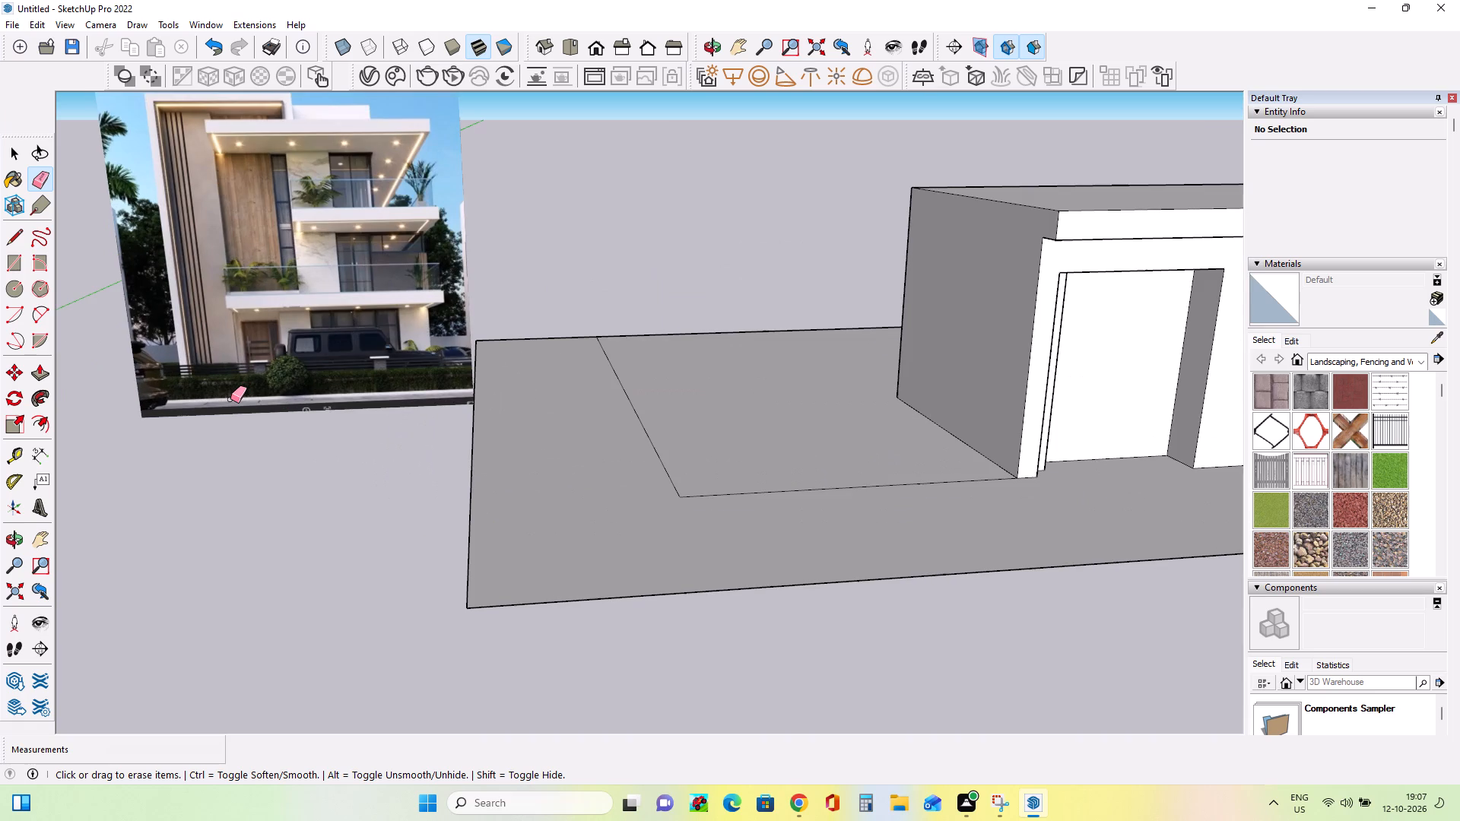
scroll(230, 399, down, 3)
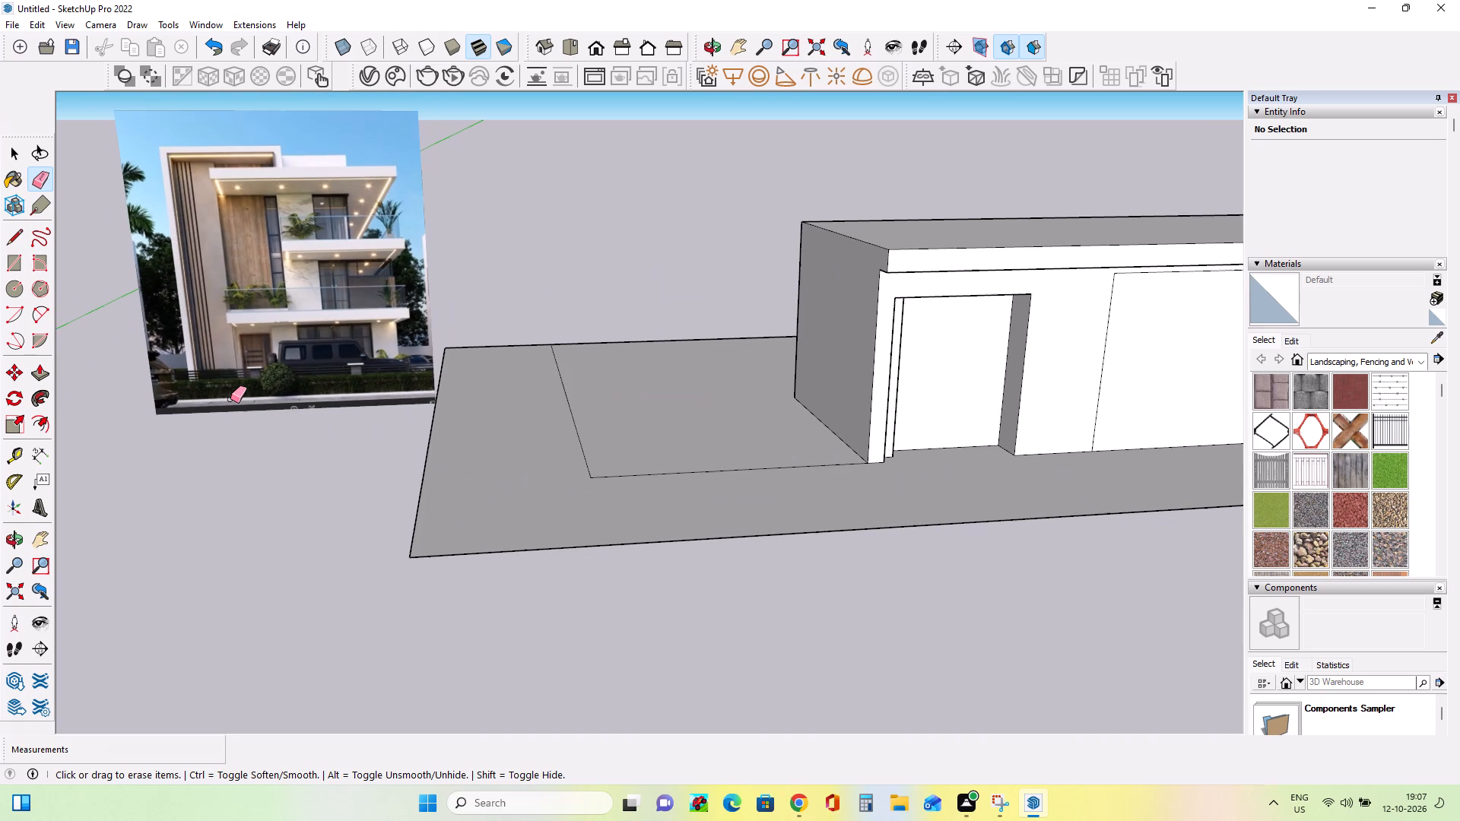
scroll(230, 399, down, 5)
middle_drag(559, 429, 558, 428)
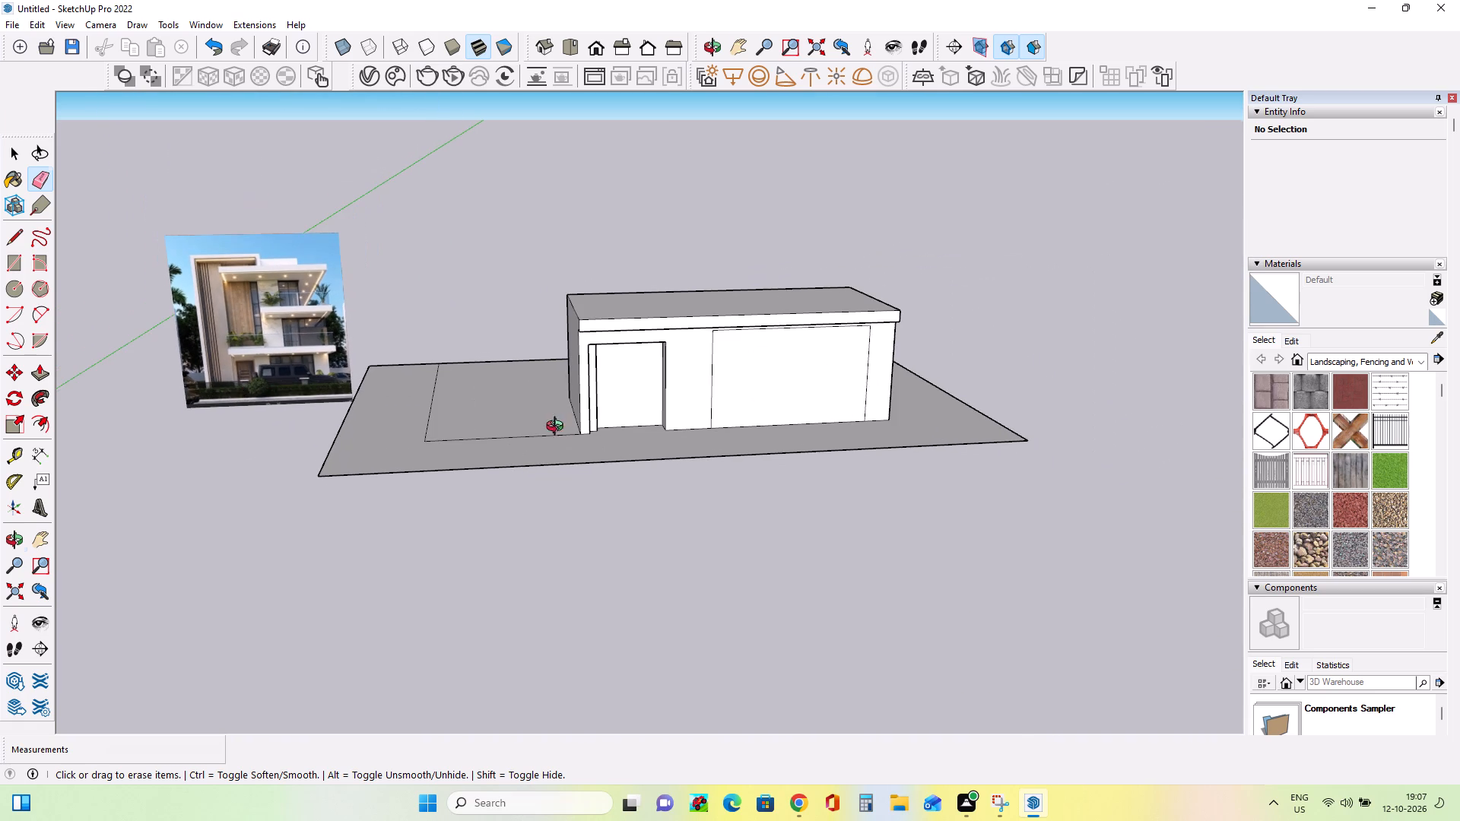
middle_drag(558, 428, 534, 419)
scroll(0, 334, down, 1)
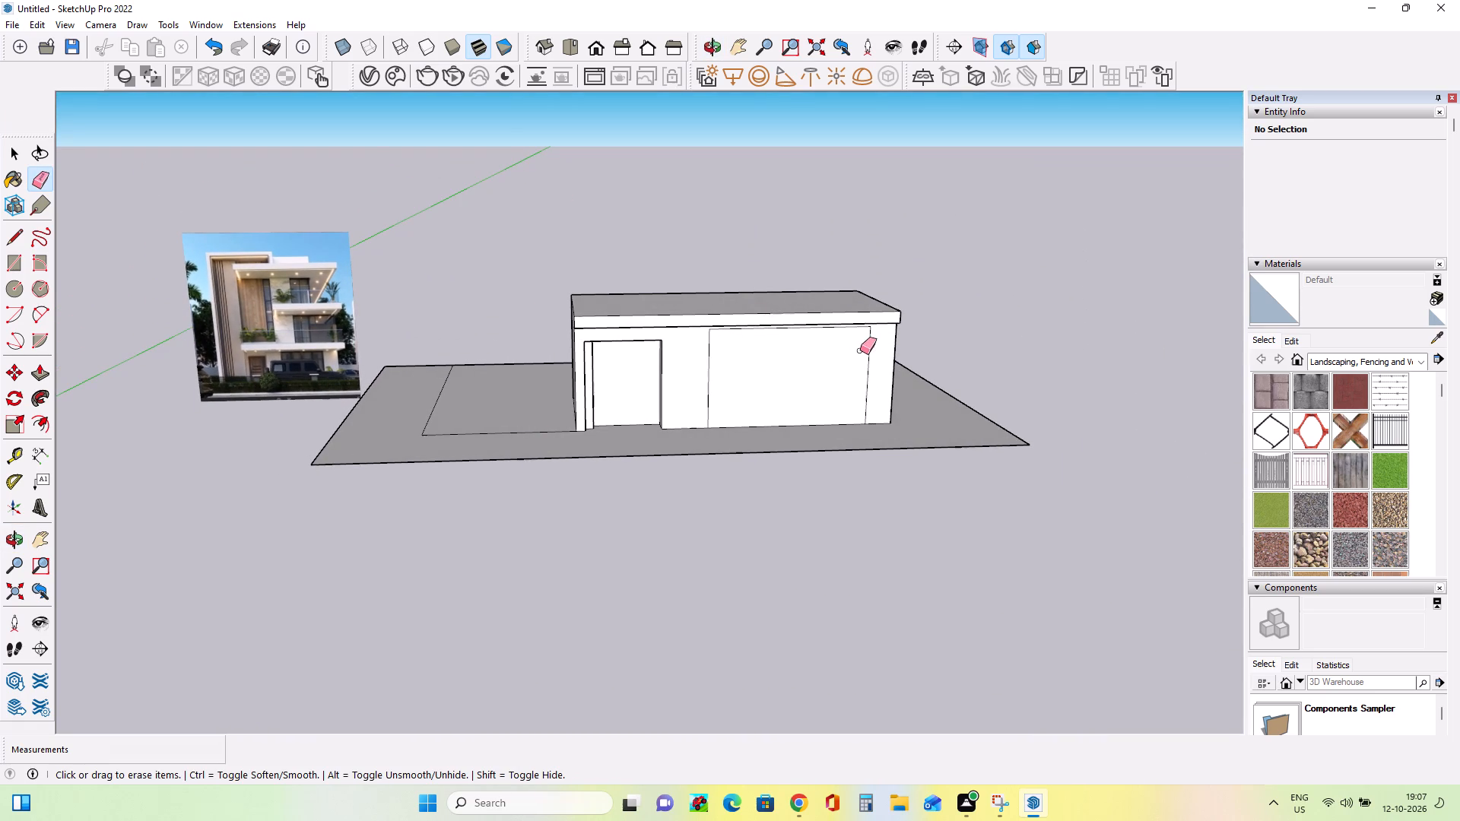
middle_drag(860, 350, 870, 376)
scroll(714, 426, up, 1)
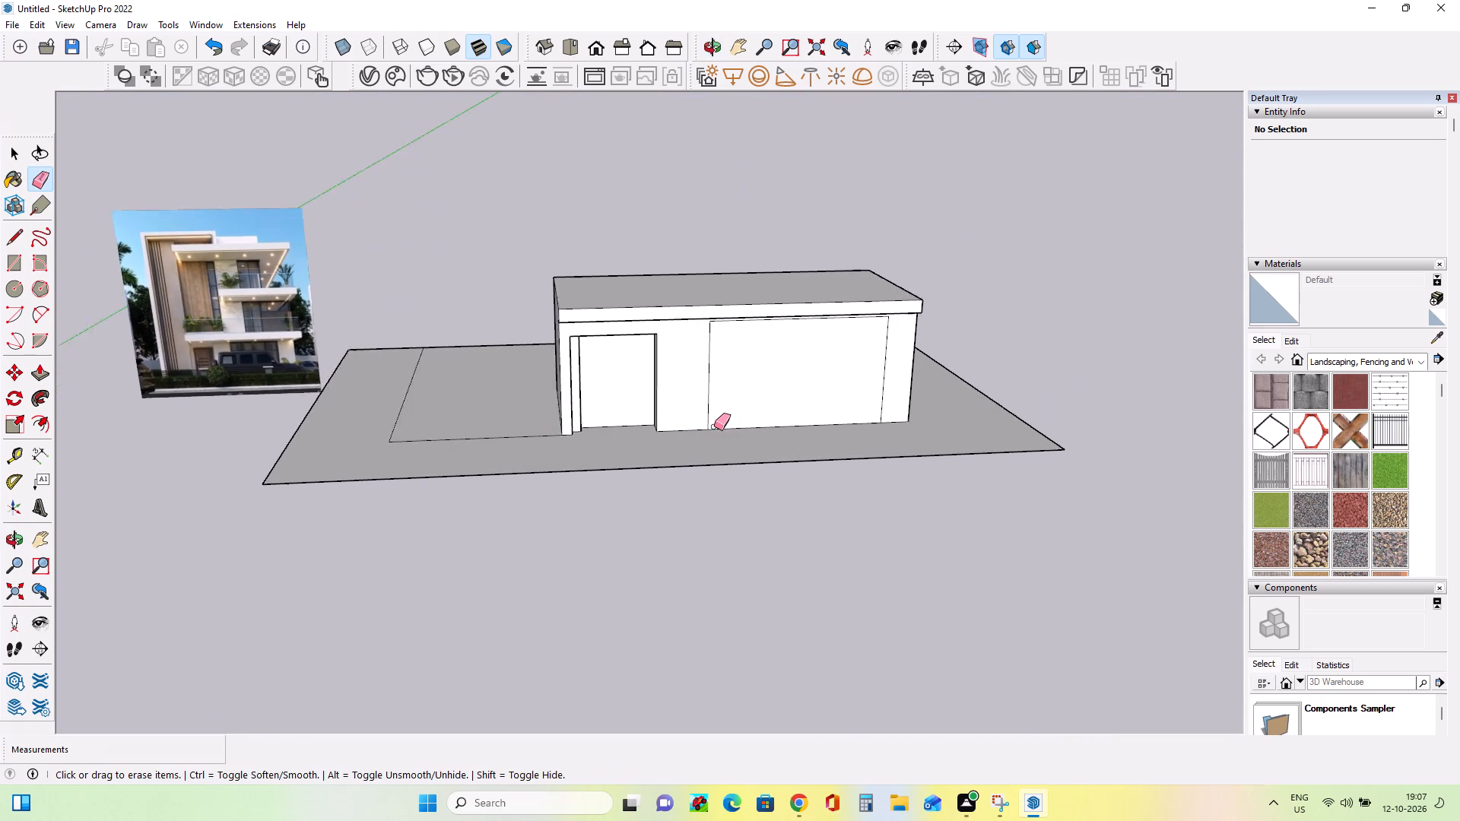
scroll(714, 426, up, 1)
middle_drag(714, 425, 736, 417)
middle_drag(744, 407, 753, 436)
scroll(741, 430, up, 1)
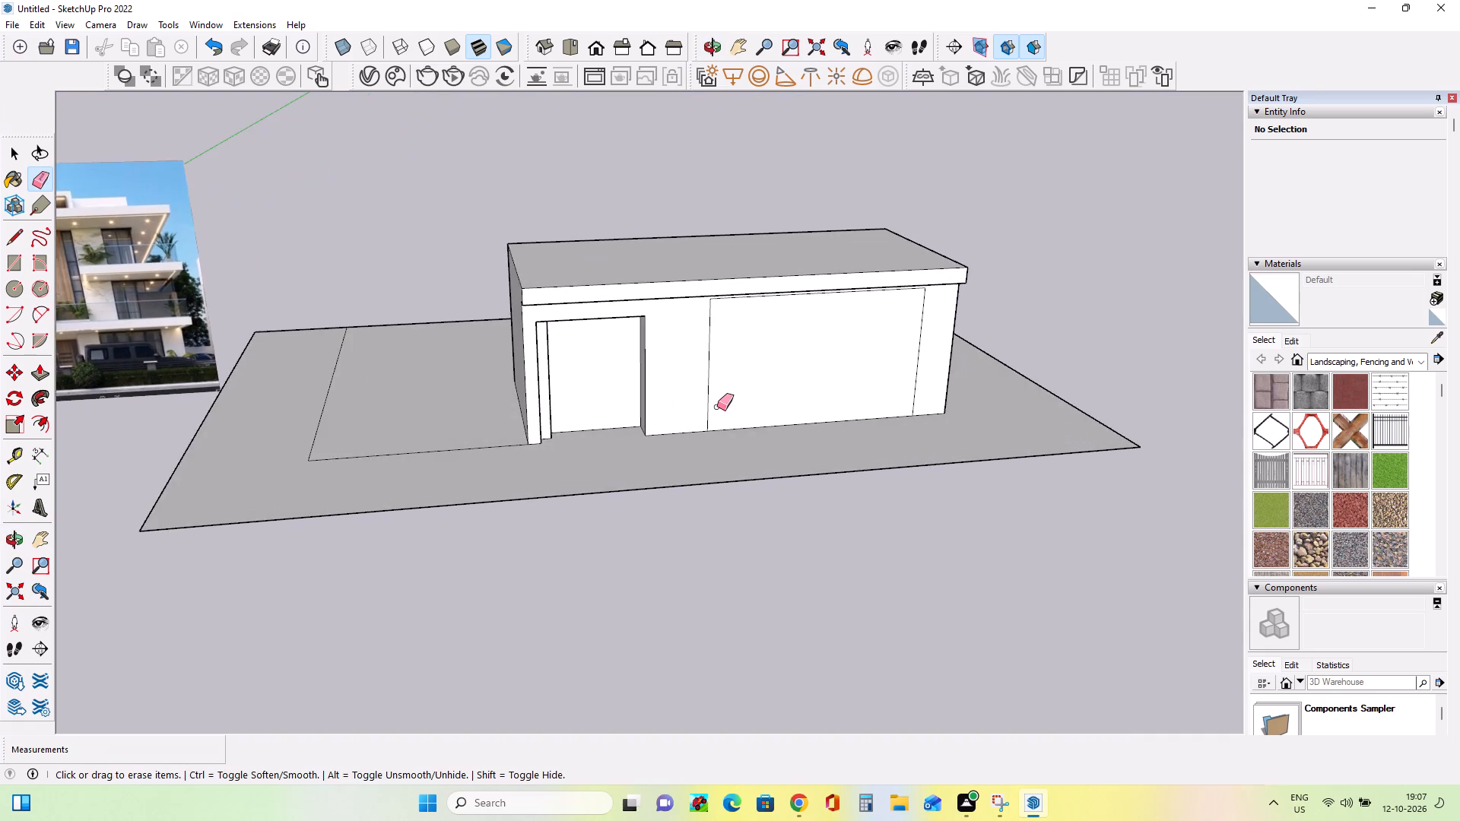
scroll(717, 403, down, 2)
middle_drag(689, 372, 701, 401)
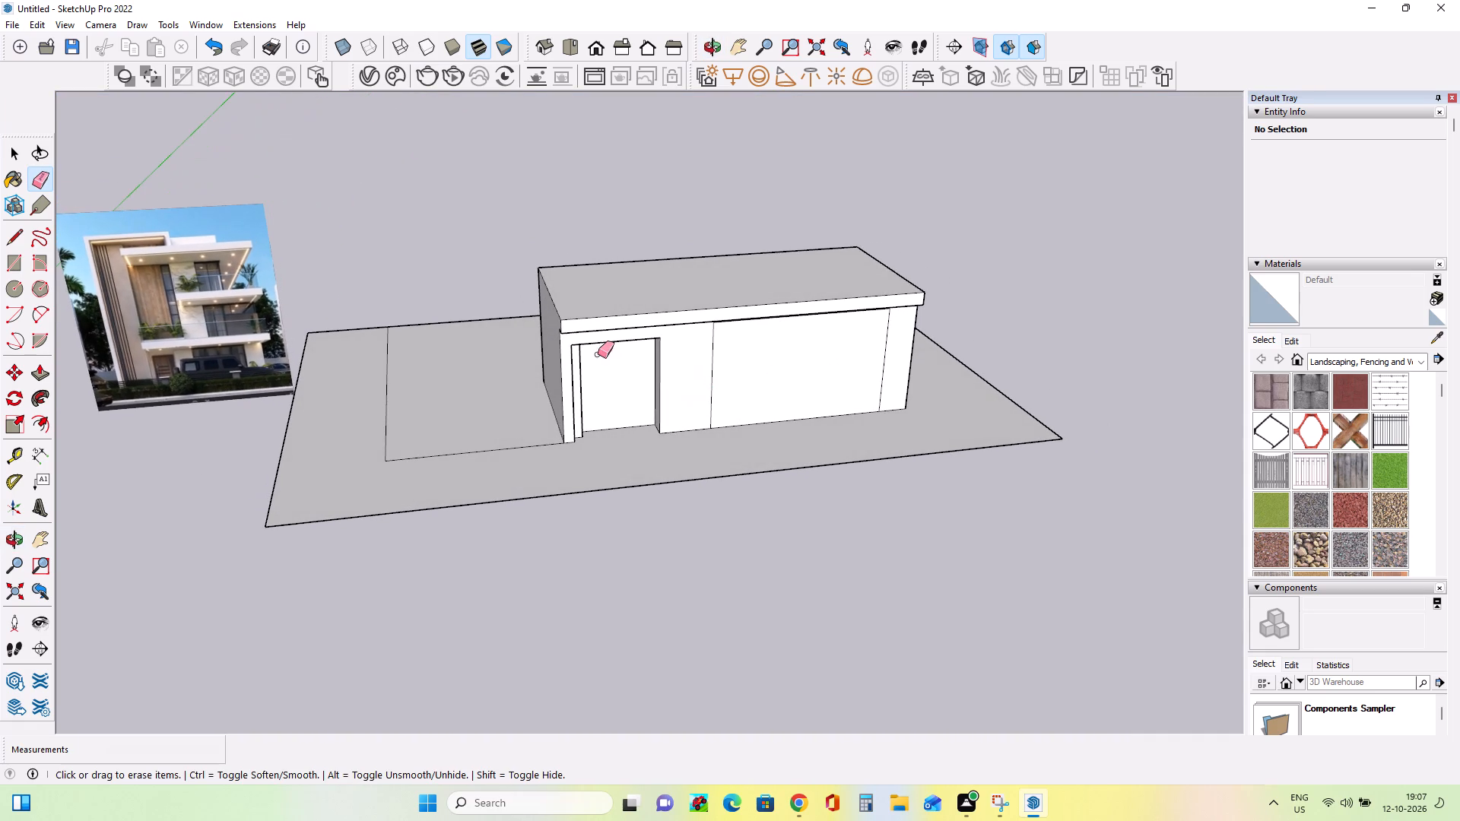
scroll(202, 324, up, 8)
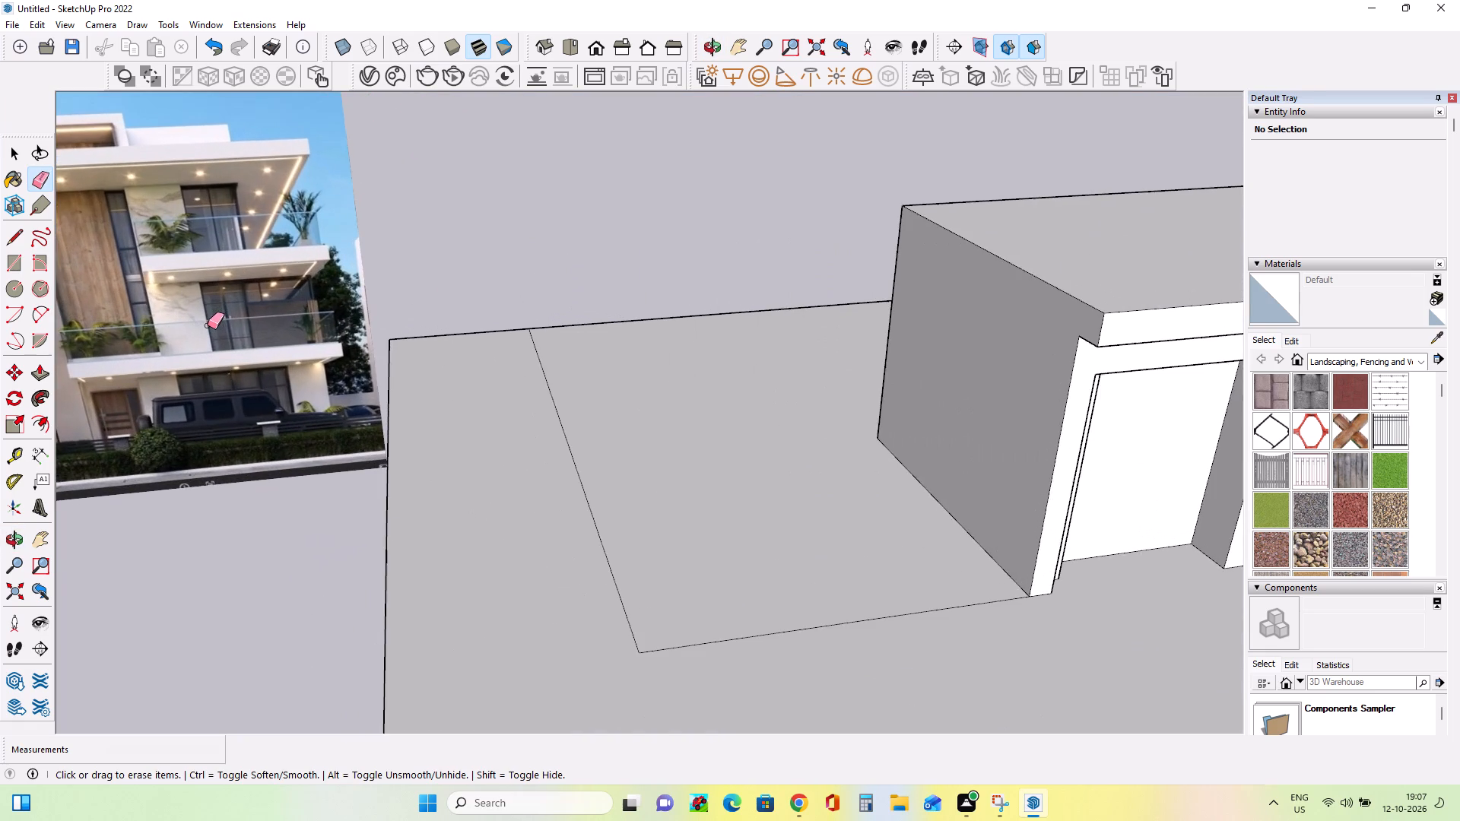
middle_drag(210, 328, 216, 336)
scroll(216, 334, down, 6)
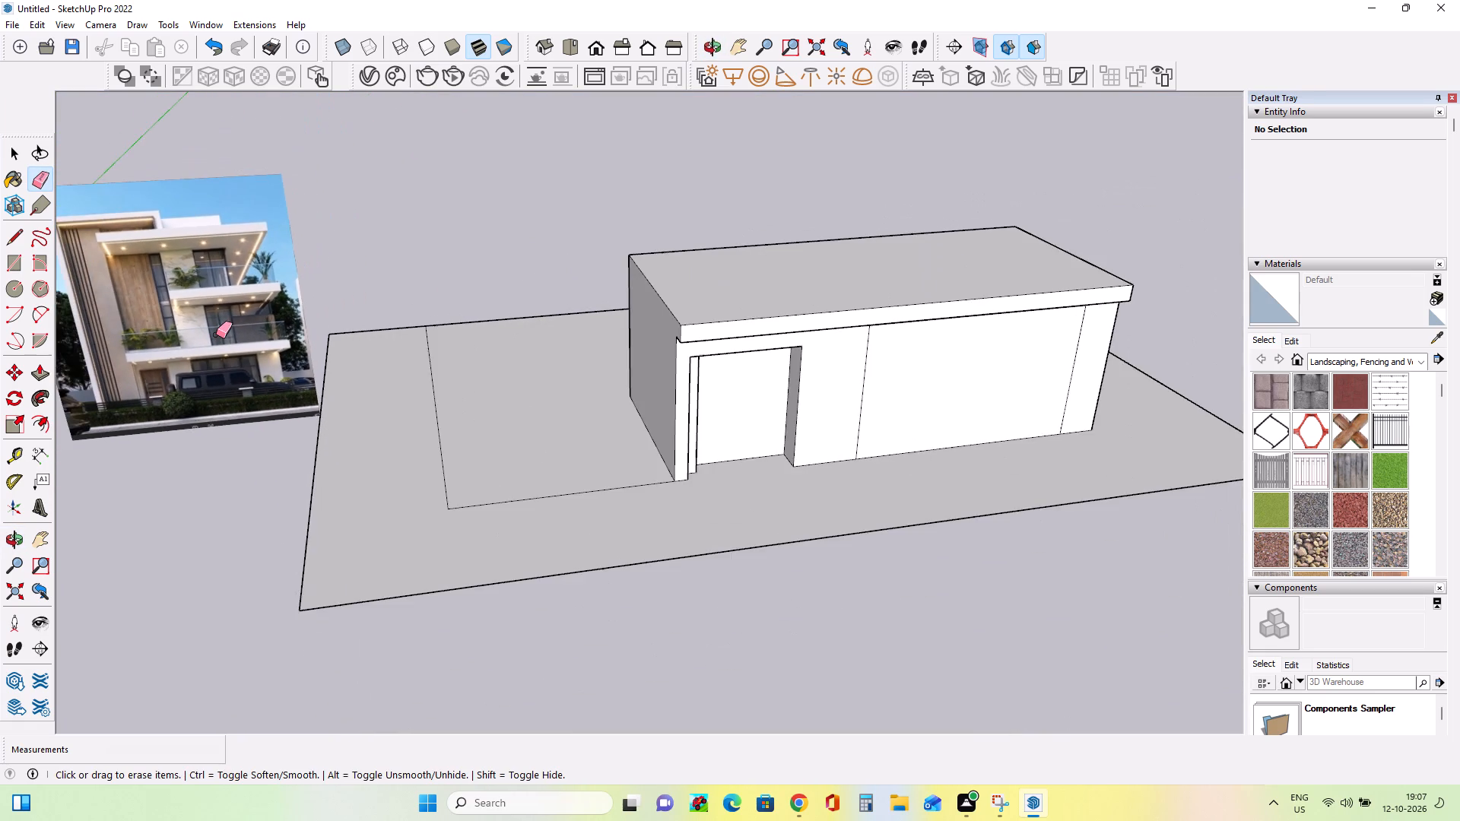
scroll(216, 334, down, 2)
middle_drag(506, 389, 495, 390)
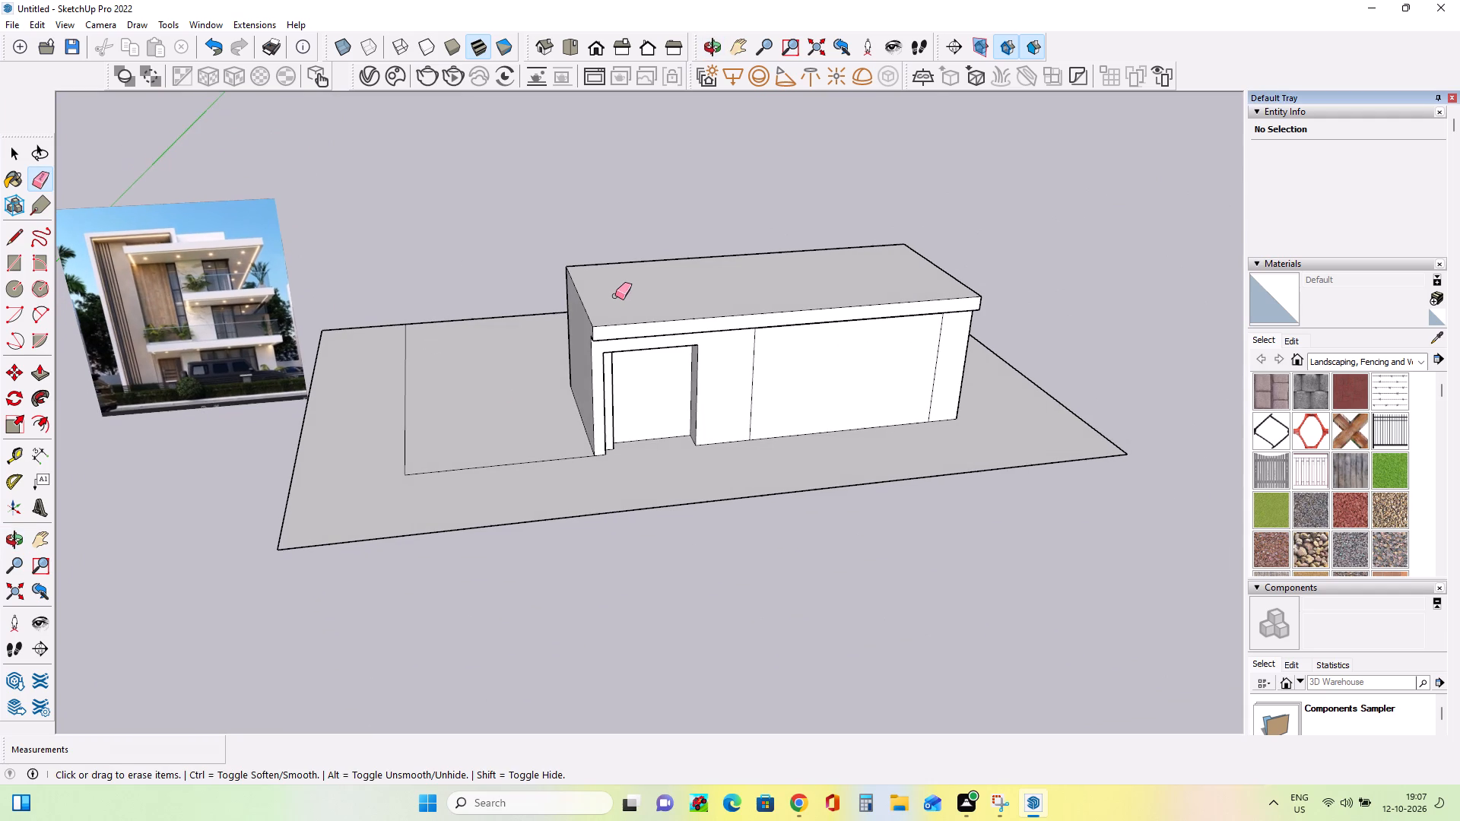
middle_drag(620, 303, 630, 317)
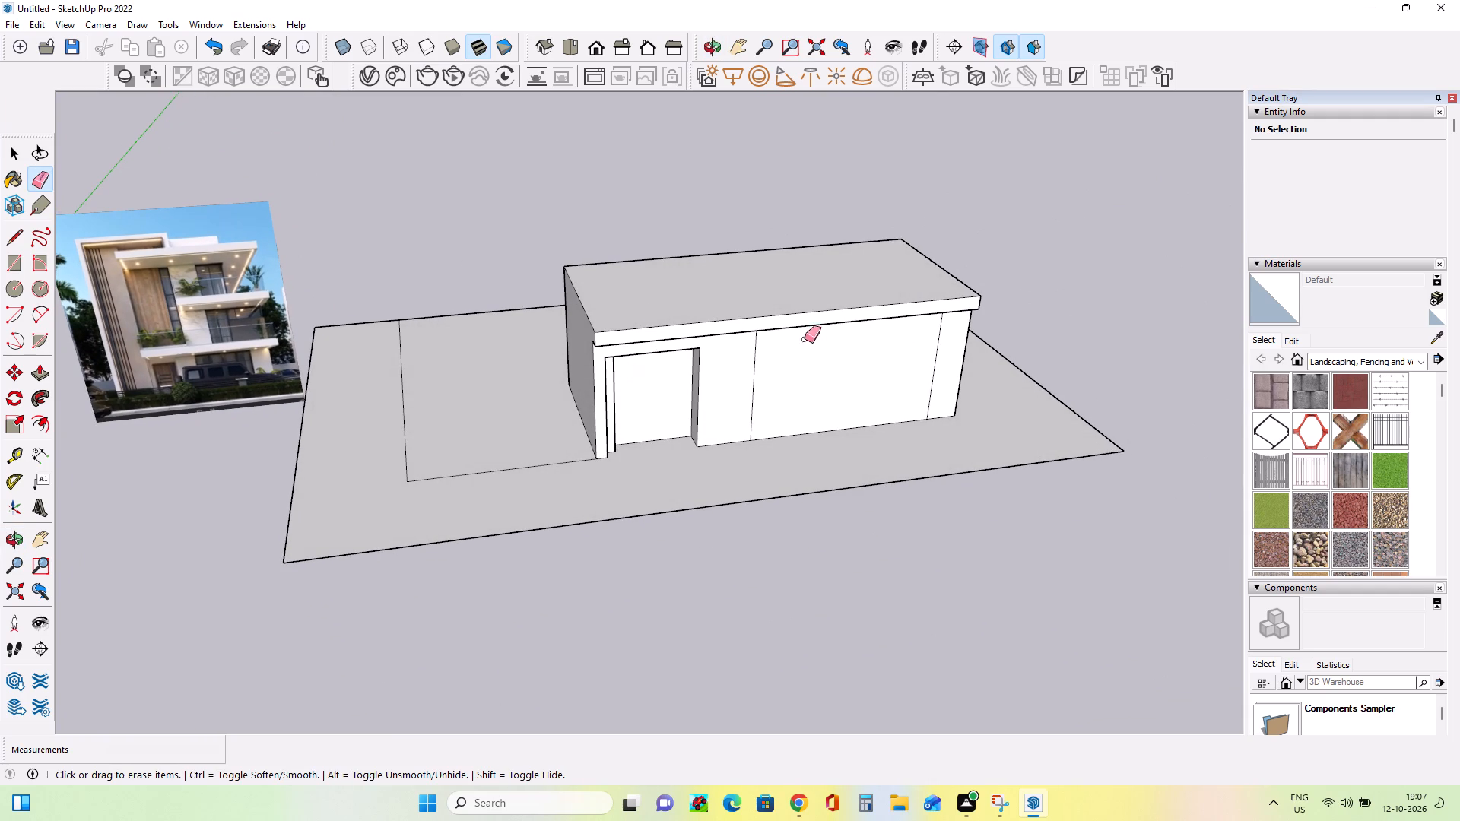
middle_drag(774, 334, 763, 331)
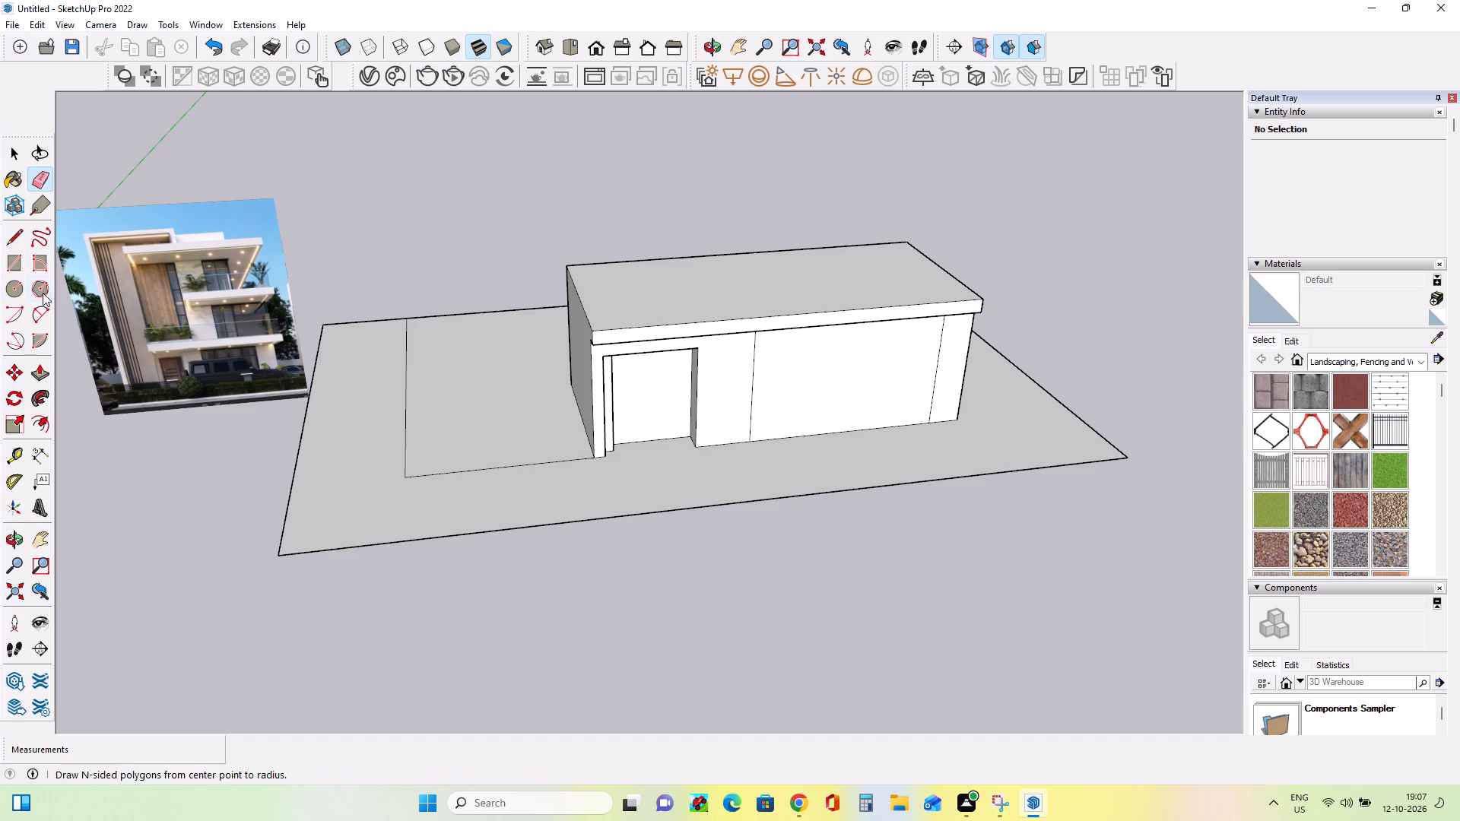
Draw a rectangle about 6' 9 9/16" by 4' 10 3/8" on the roof, from the window-end front corner to the rear edge.
click(14, 265)
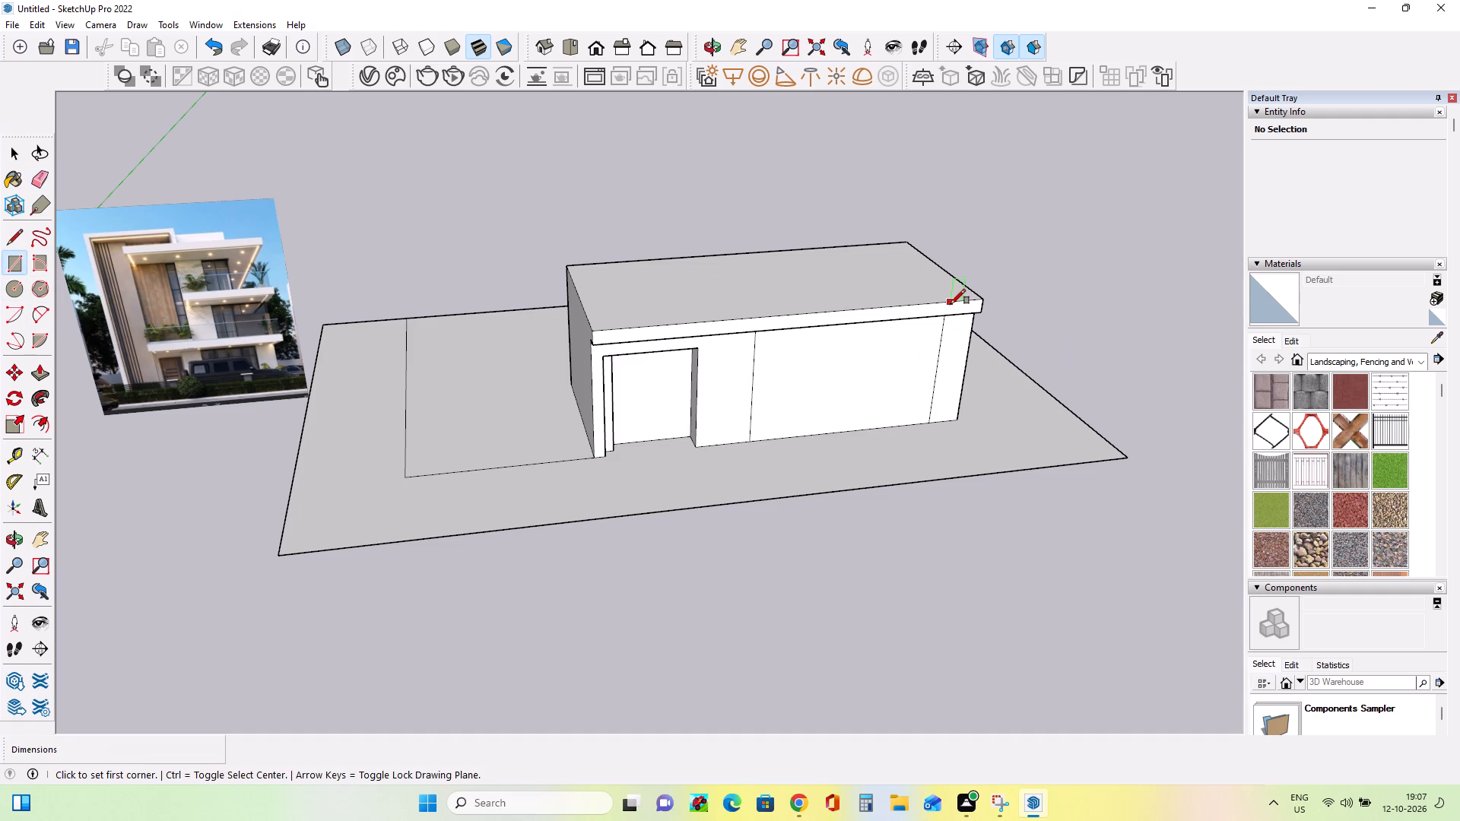
drag(982, 296, 970, 300)
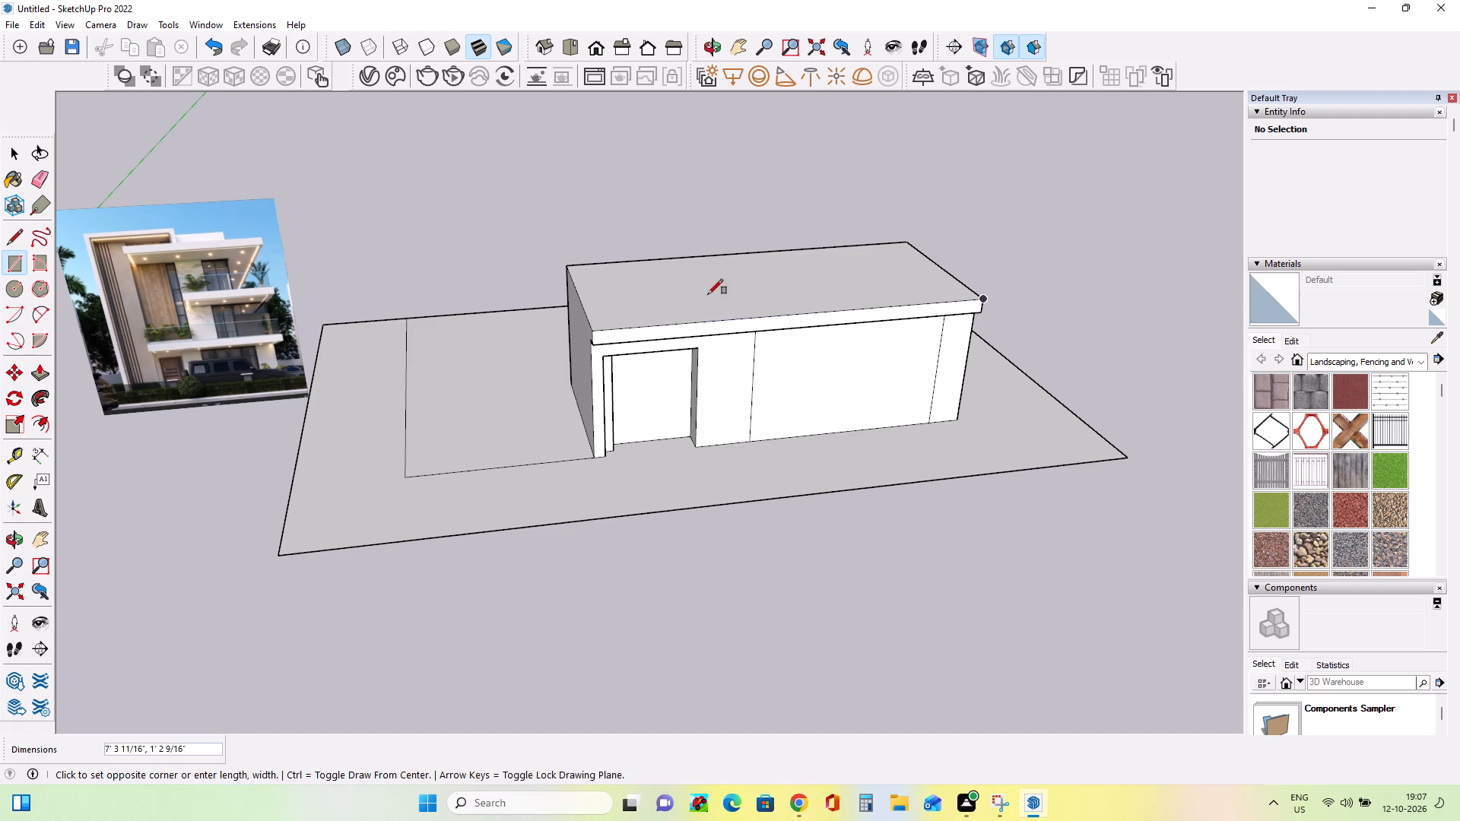
click(692, 254)
Examine the divided roof from several angles and compare it with the upper floors in the facade image.
middle_drag(808, 420, 793, 385)
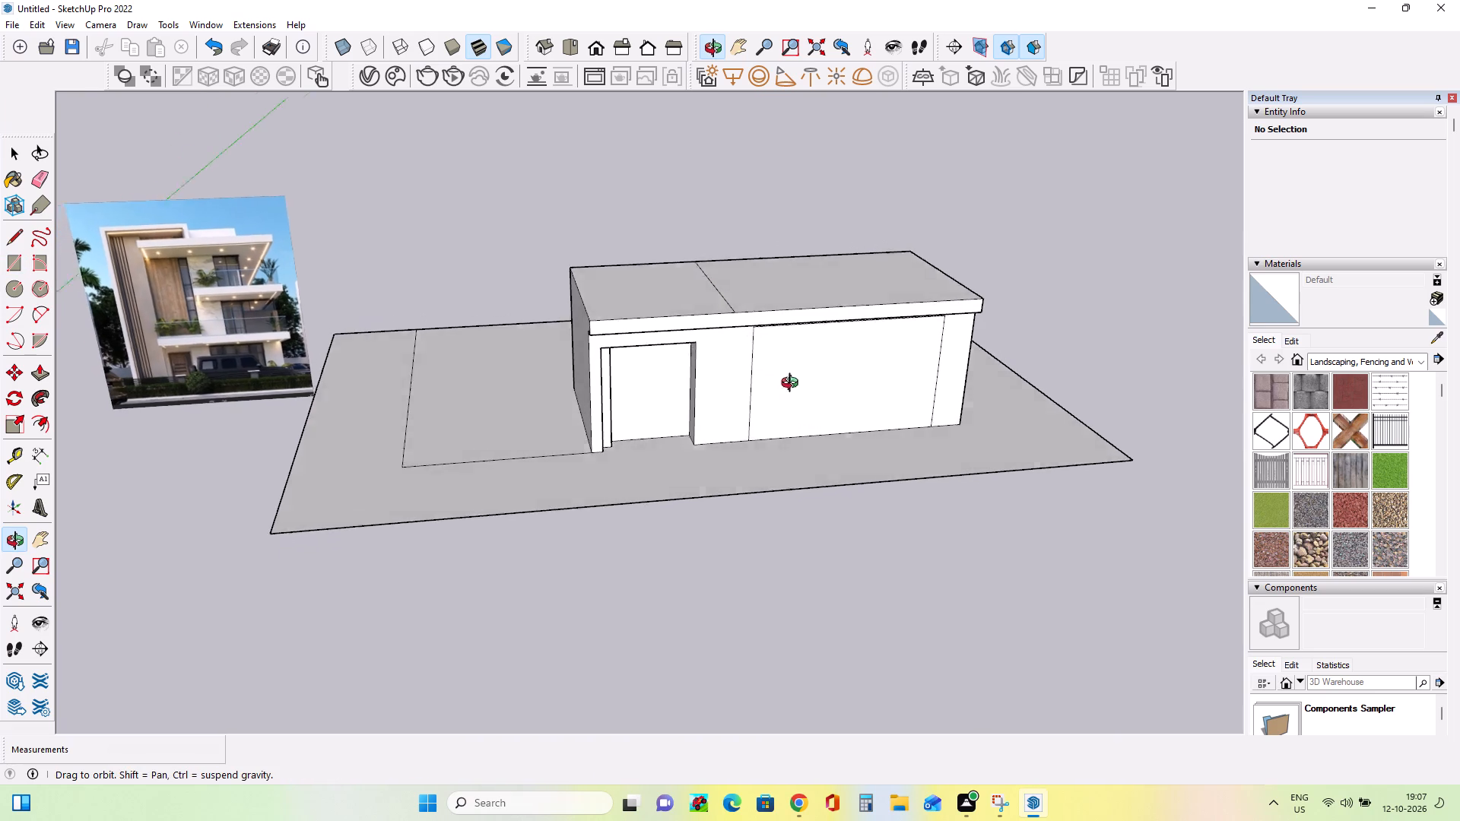
middle_drag(793, 385, 792, 331)
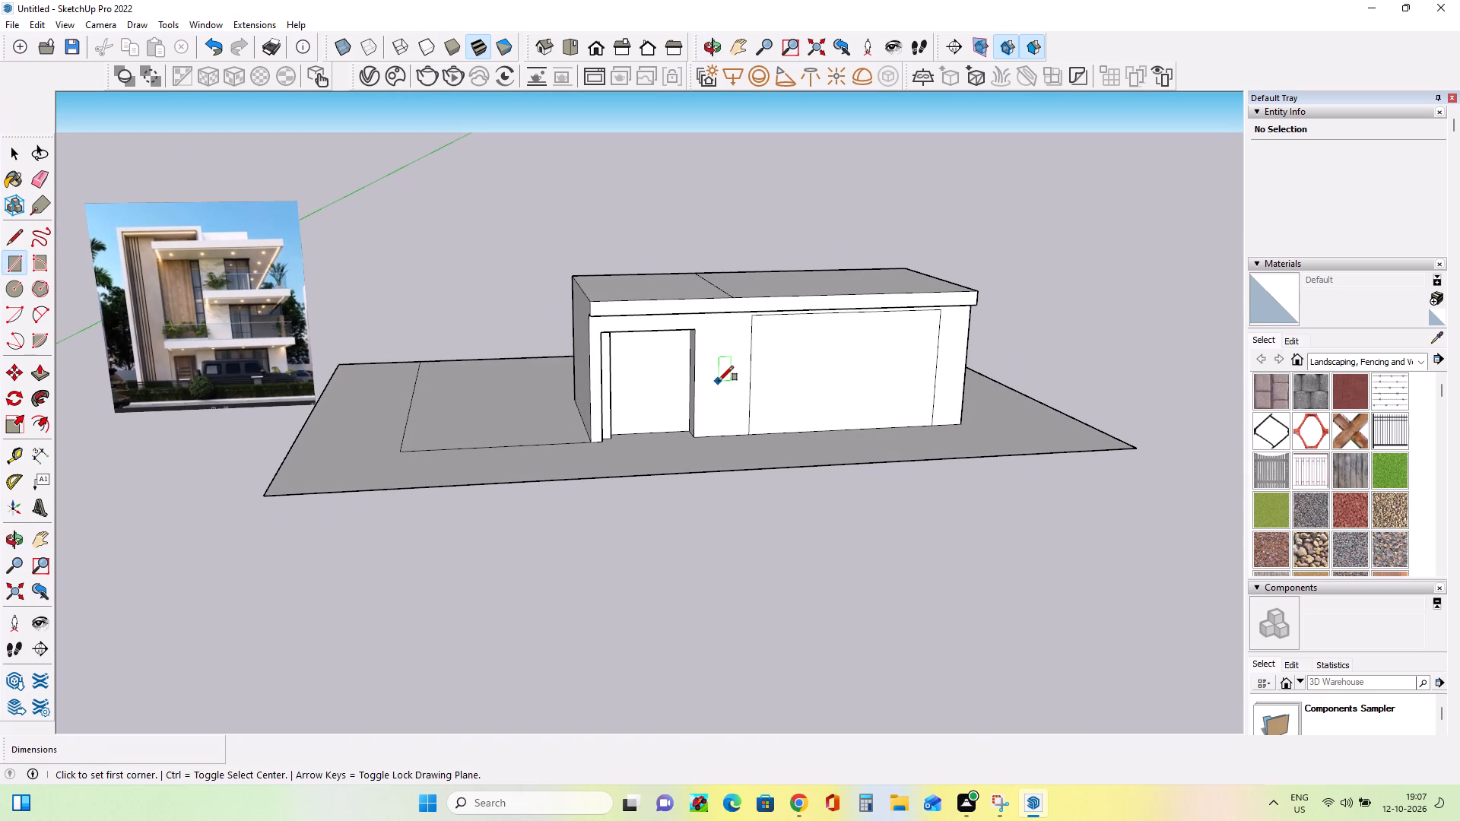
middle_drag(719, 380, 743, 515)
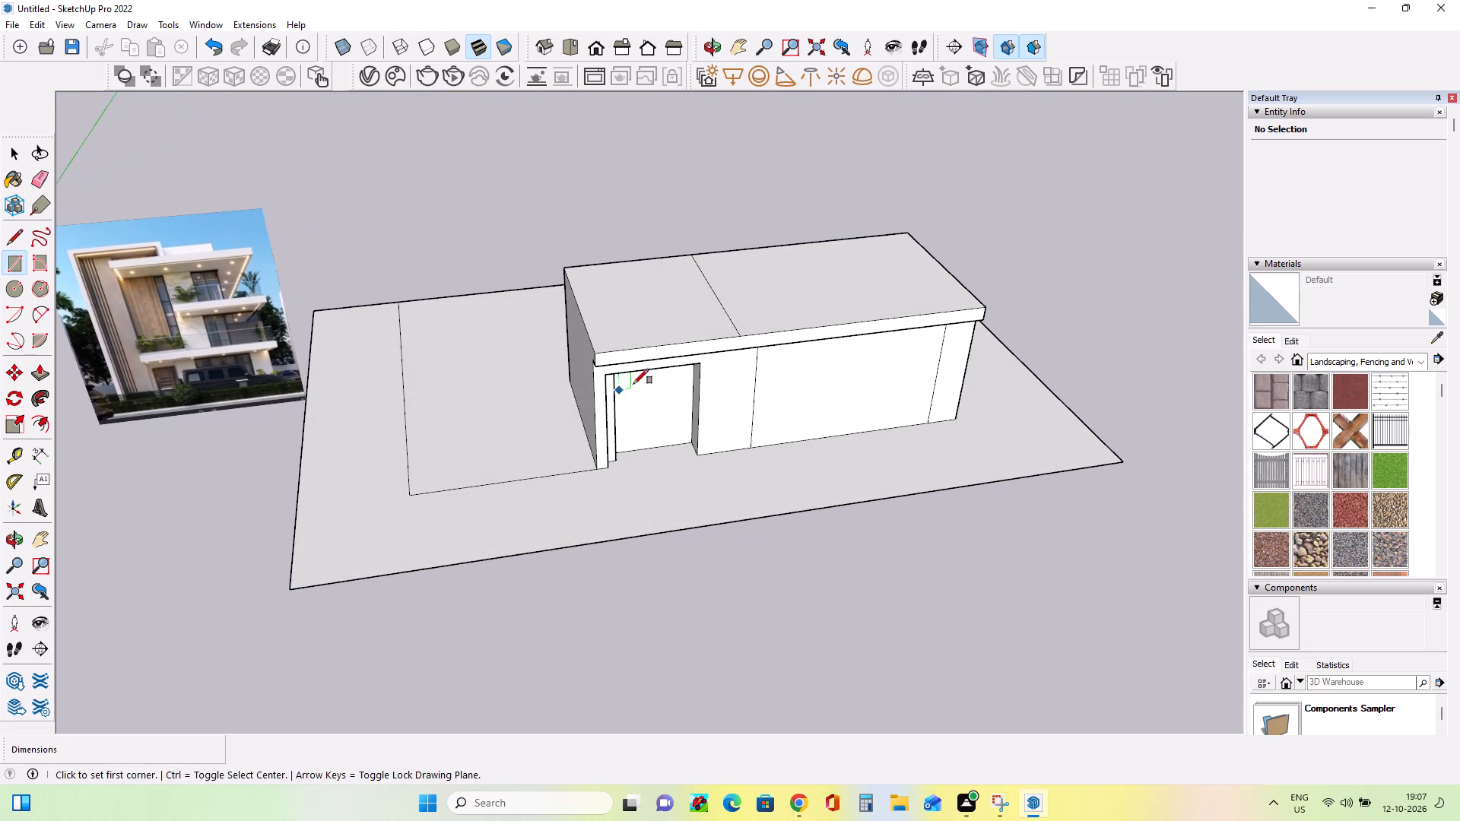
middle_drag(633, 384, 624, 372)
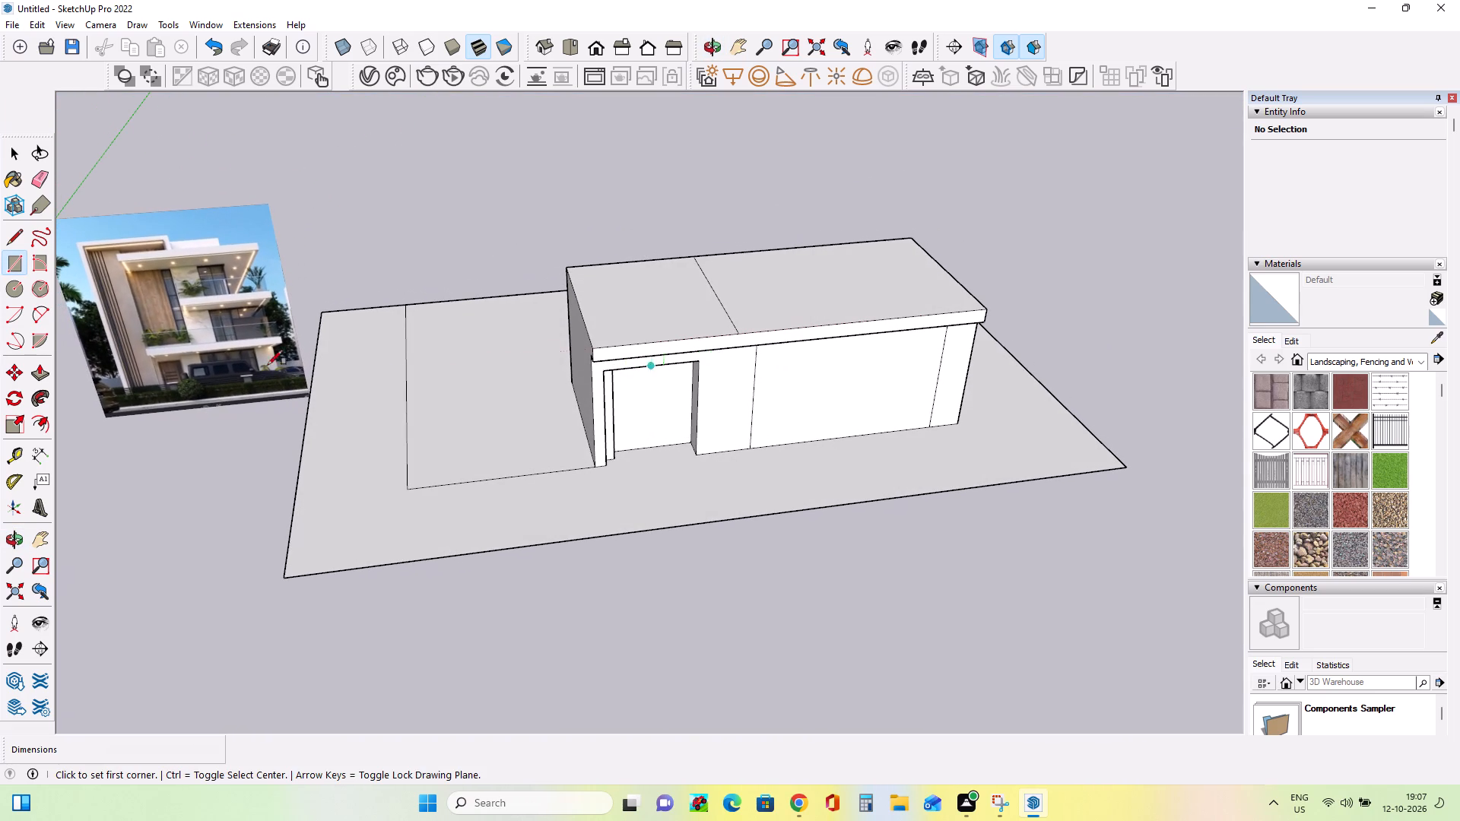
scroll(144, 321, up, 16)
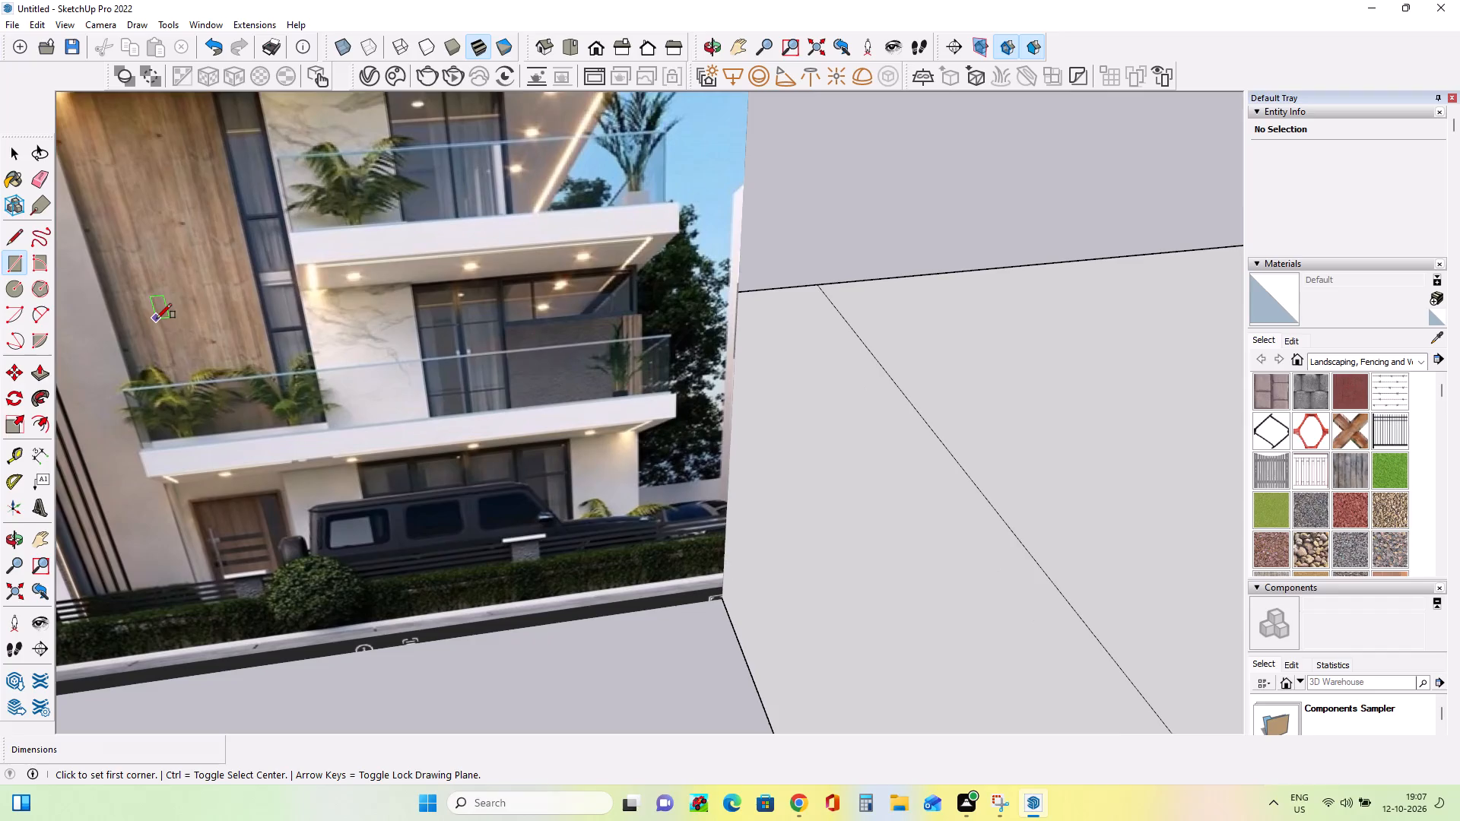
scroll(157, 319, down, 20)
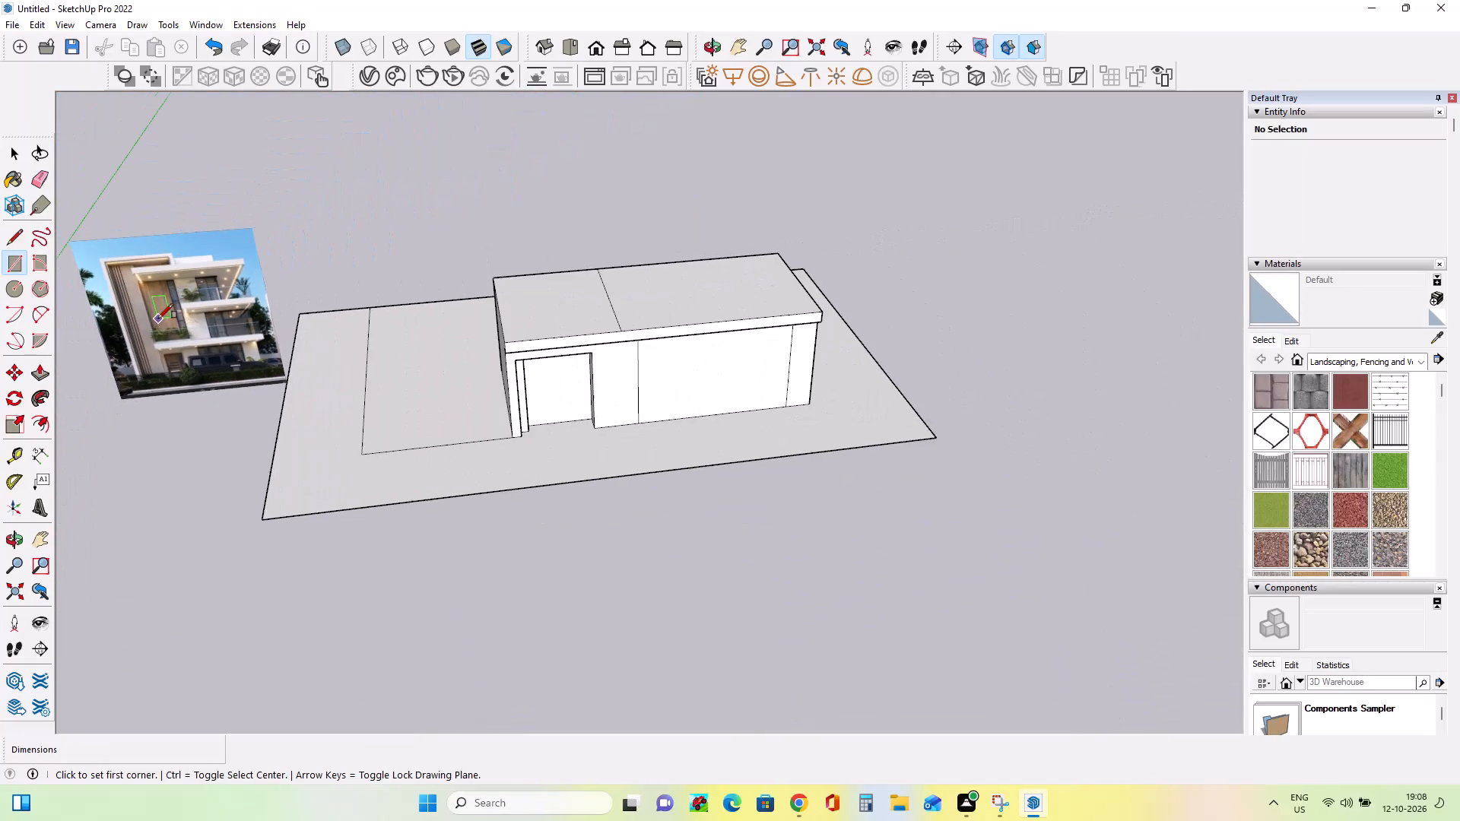
middle_drag(693, 433, 670, 427)
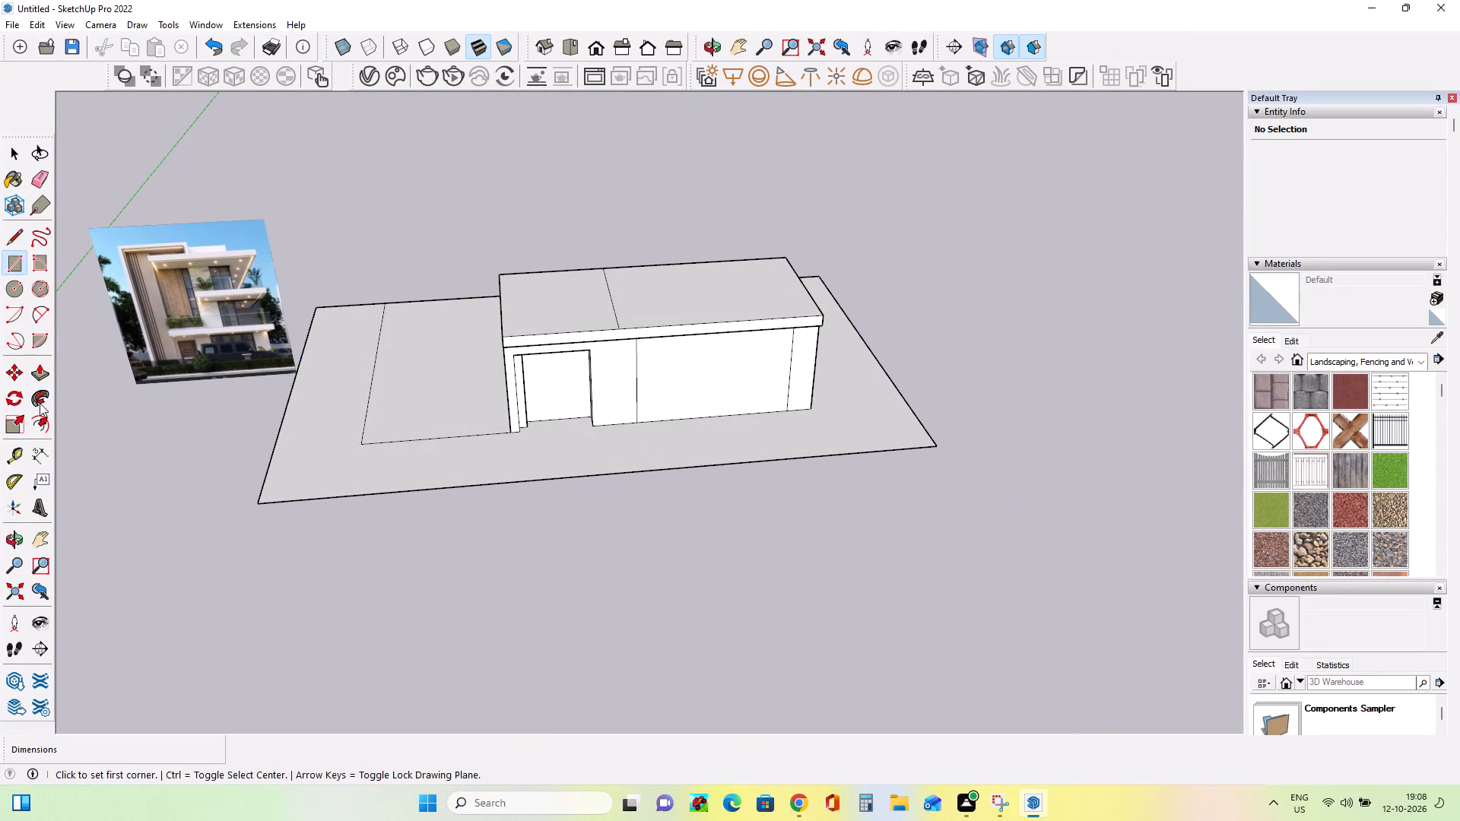
Draw a line about 4' 10 3/8" long across the roof's larger part, marking a narrow strip beside the existing dividing line.
click(43, 378)
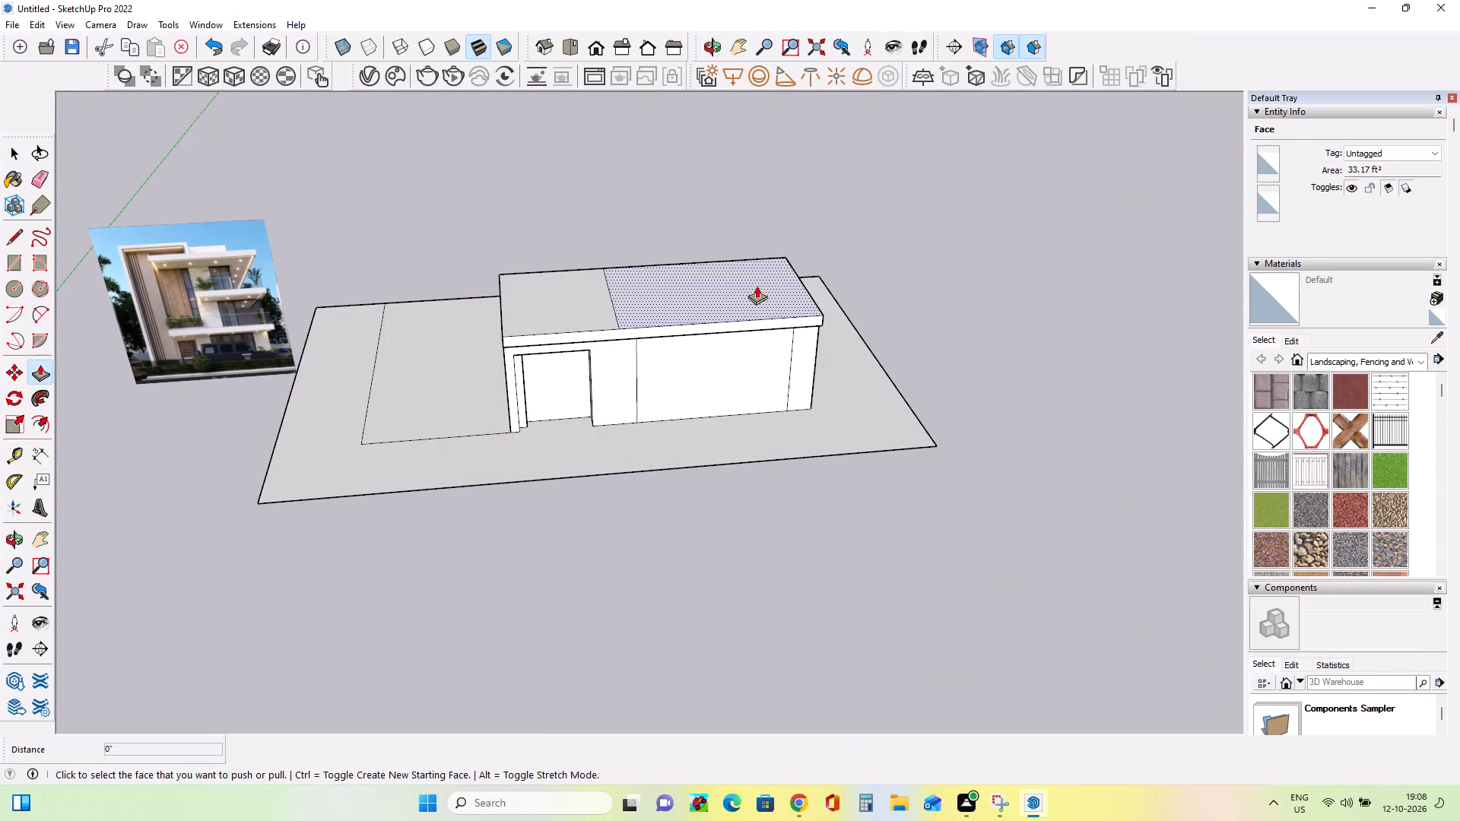
middle_drag(757, 291, 761, 307)
scroll(238, 346, up, 10)
scroll(271, 333, down, 4)
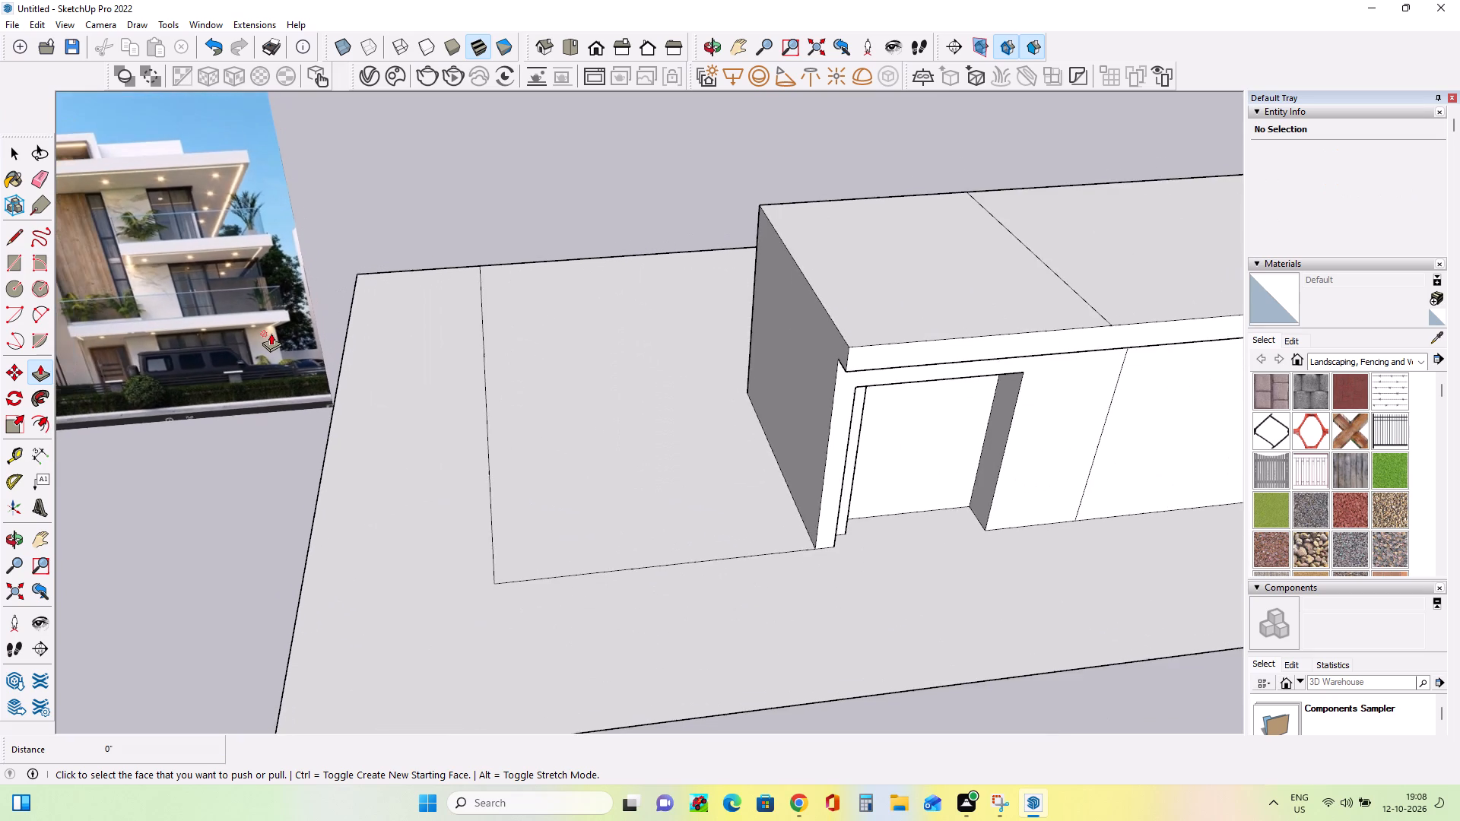
scroll(271, 333, down, 4)
middle_drag(279, 337, 284, 344)
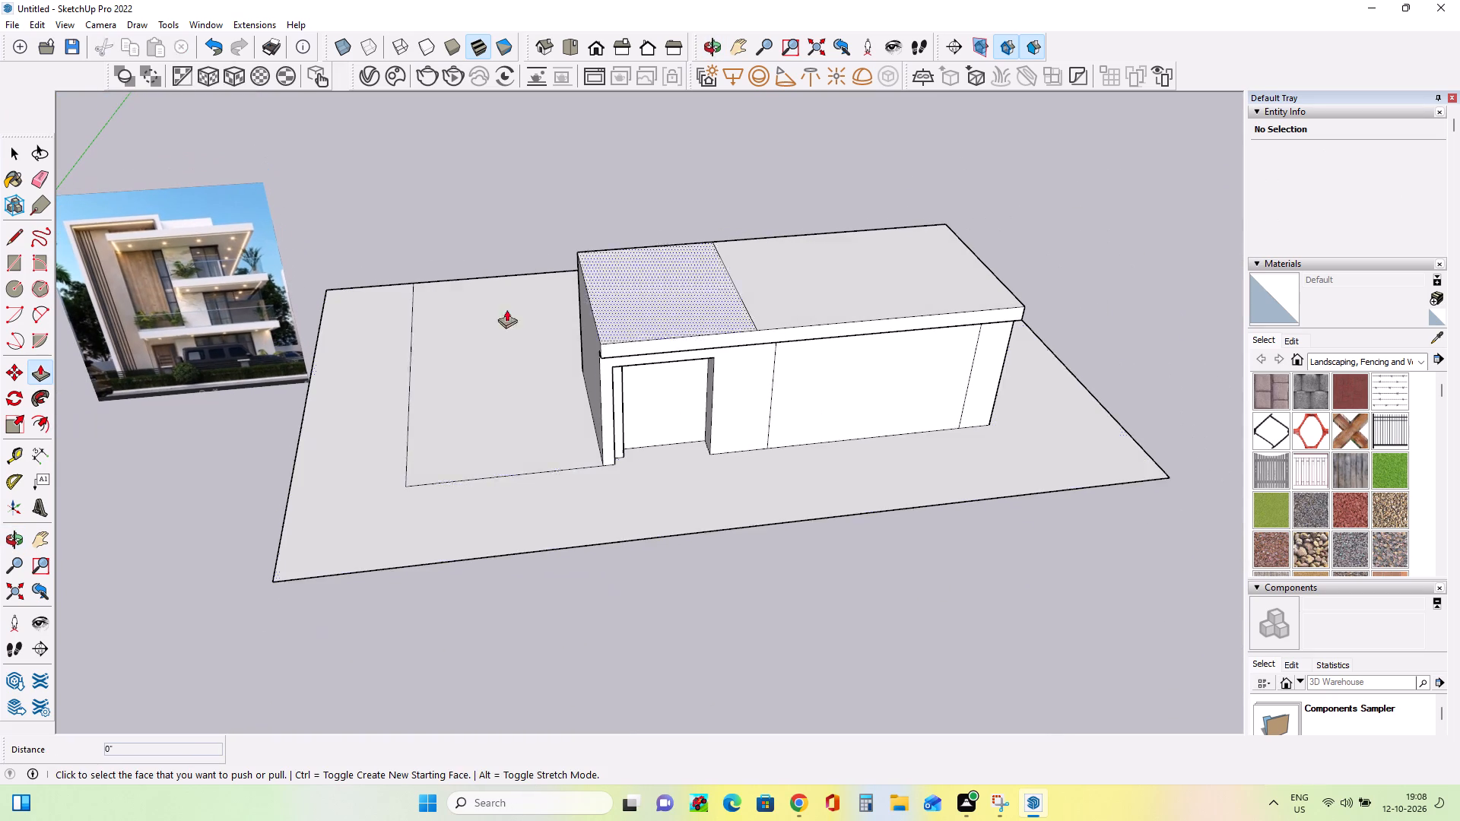
click(14, 237)
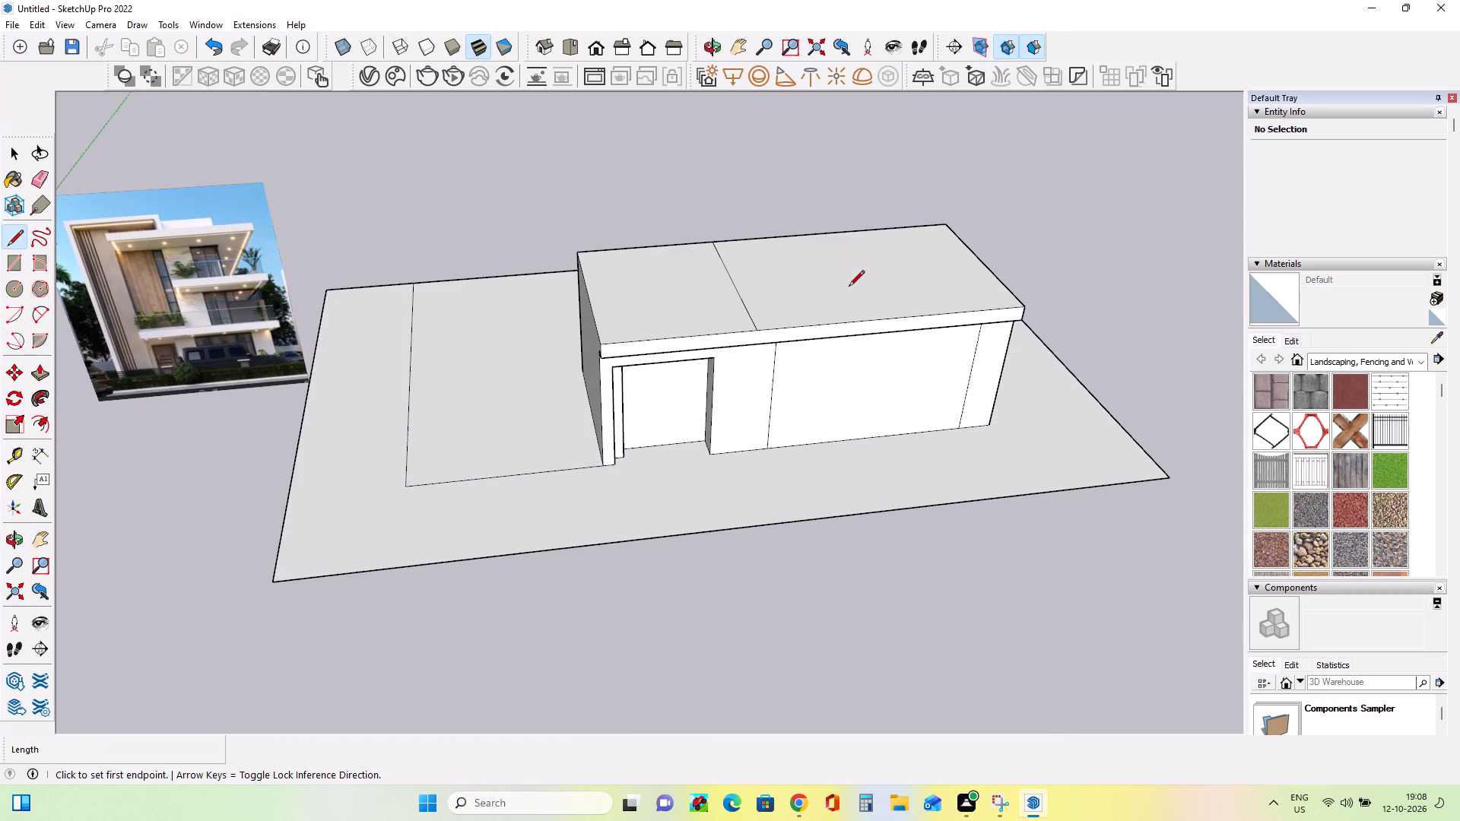
click(830, 322)
click(782, 239)
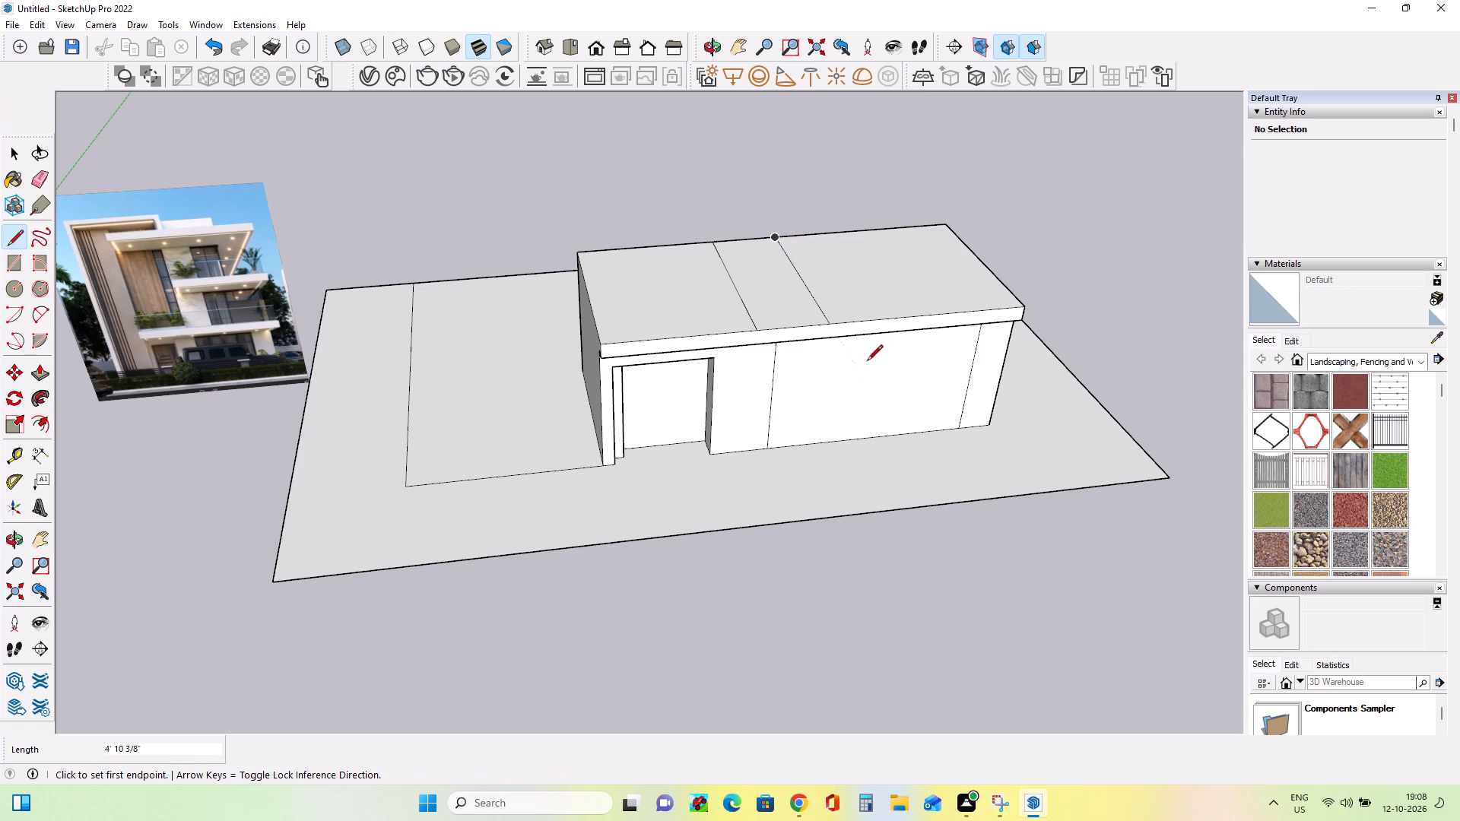
Push/Pull the narrow roof strip between the two dividing lines up about 3' 1 9/16" as a tower.
middle_drag(869, 368, 875, 389)
scroll(253, 324, up, 11)
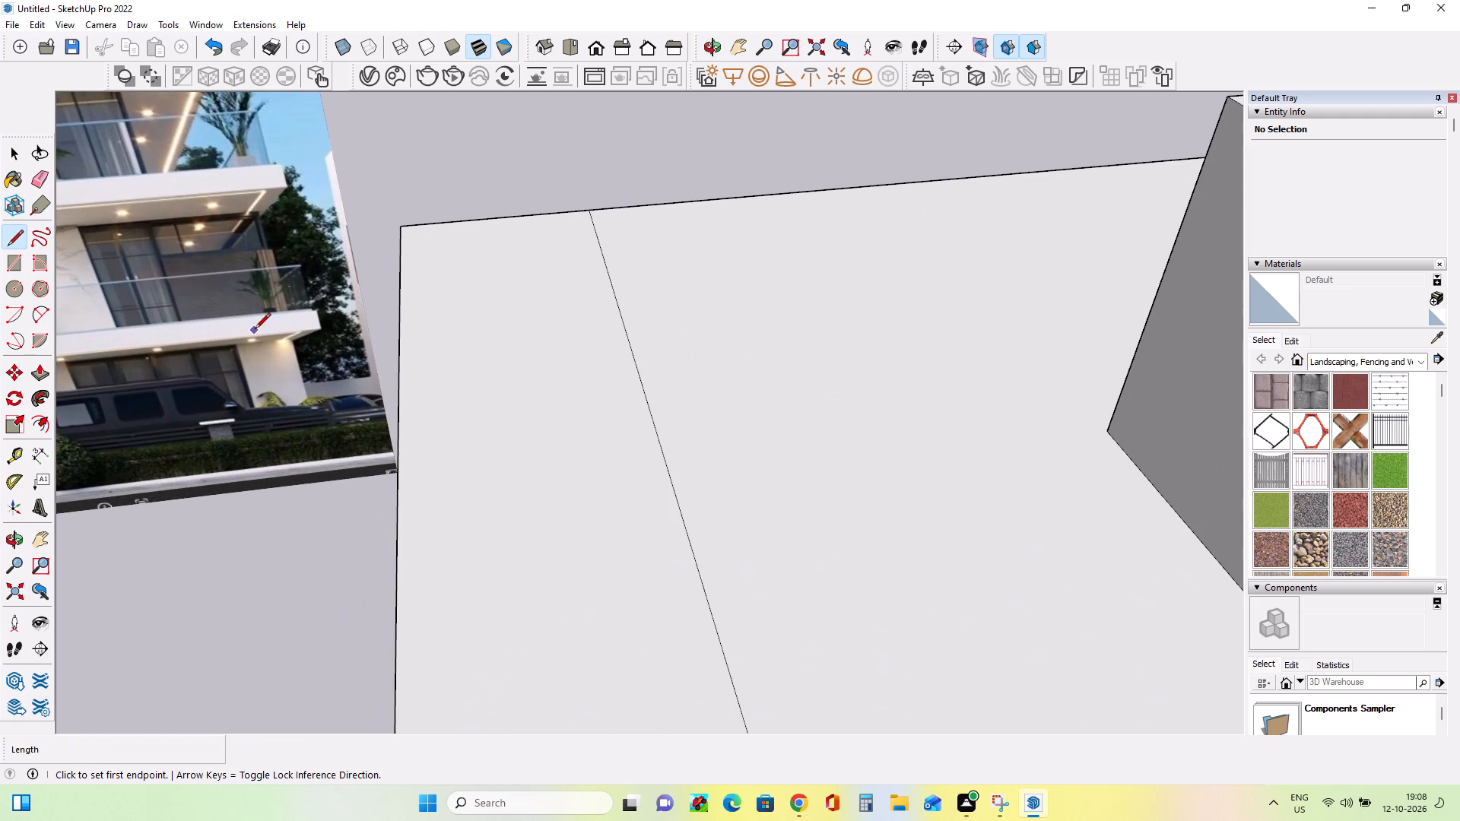
scroll(255, 330, down, 10)
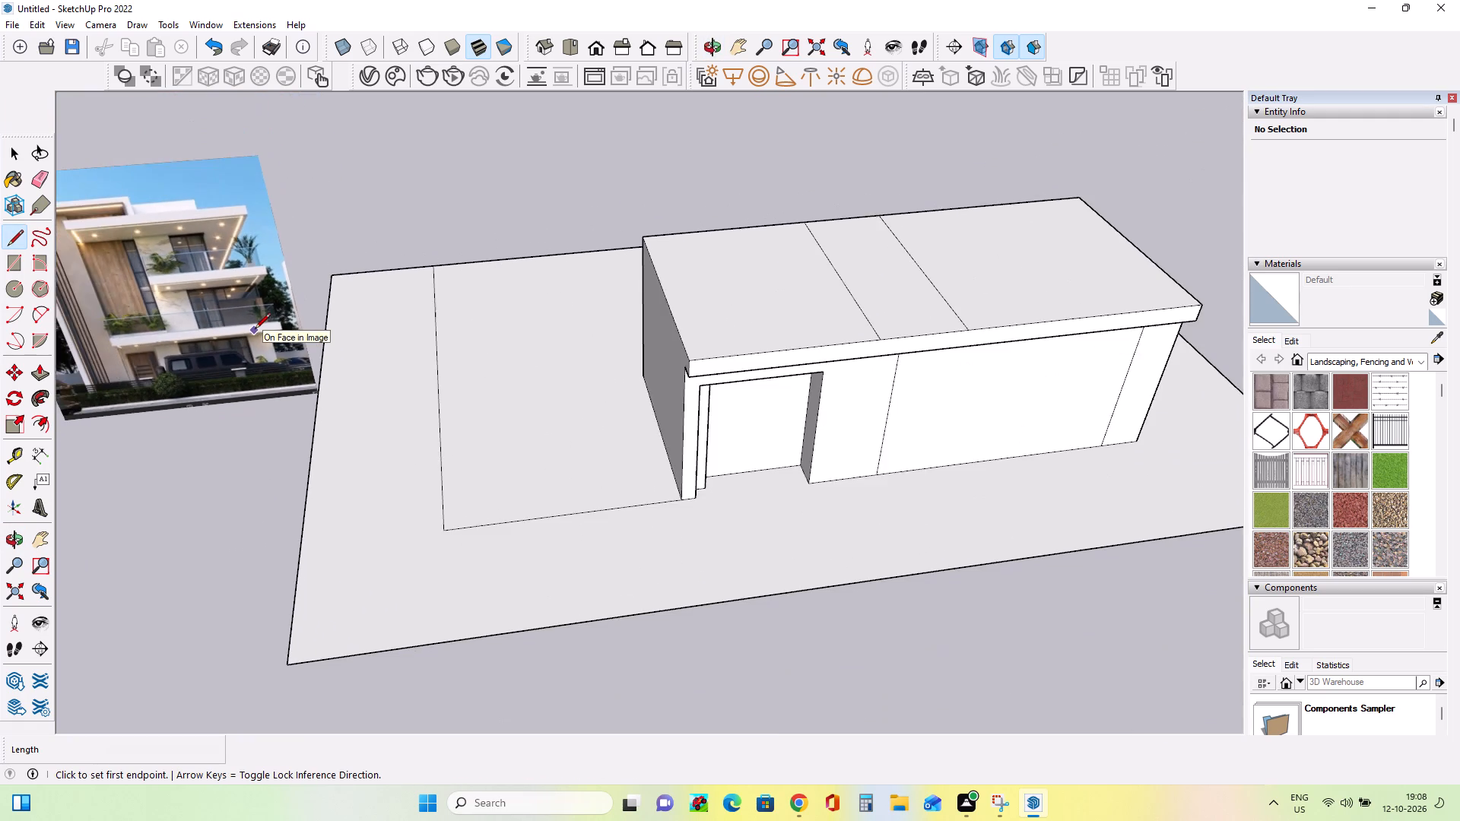
scroll(255, 330, down, 7)
middle_drag(356, 362, 363, 375)
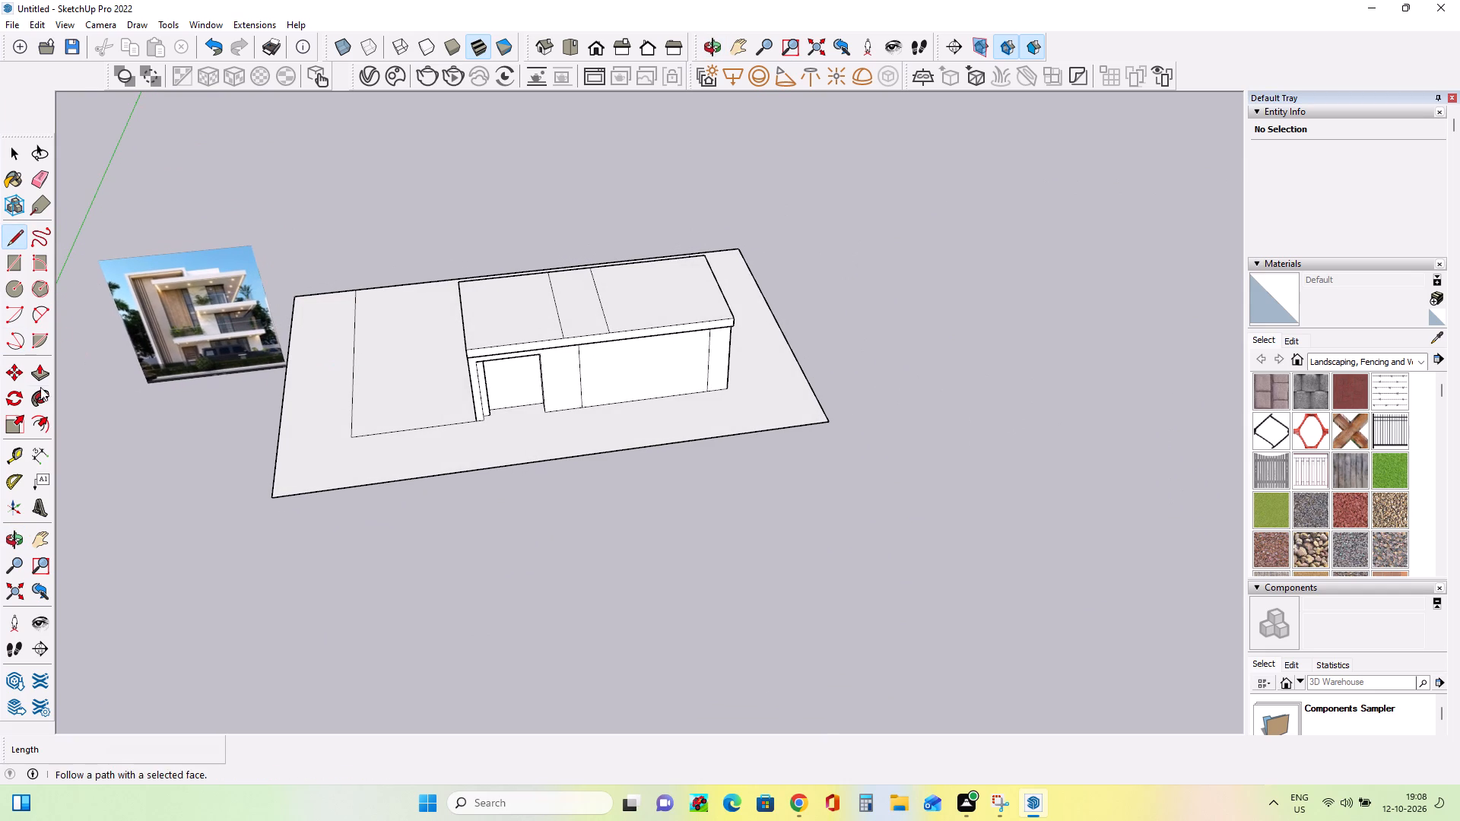
click(51, 375)
click(573, 309)
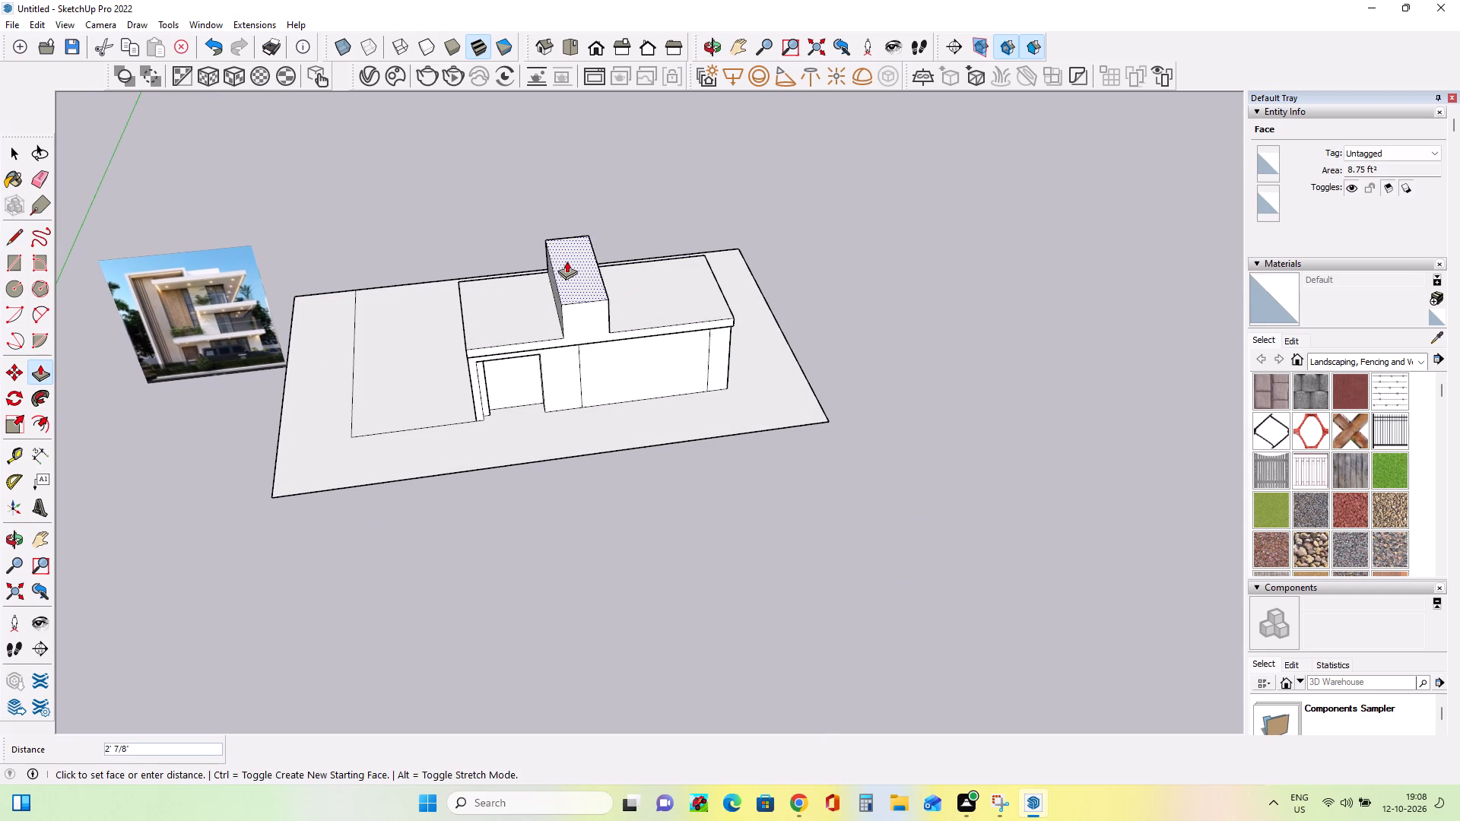
click(563, 241)
Raise the top of the tower by a further 1'.
middle_drag(617, 330, 625, 253)
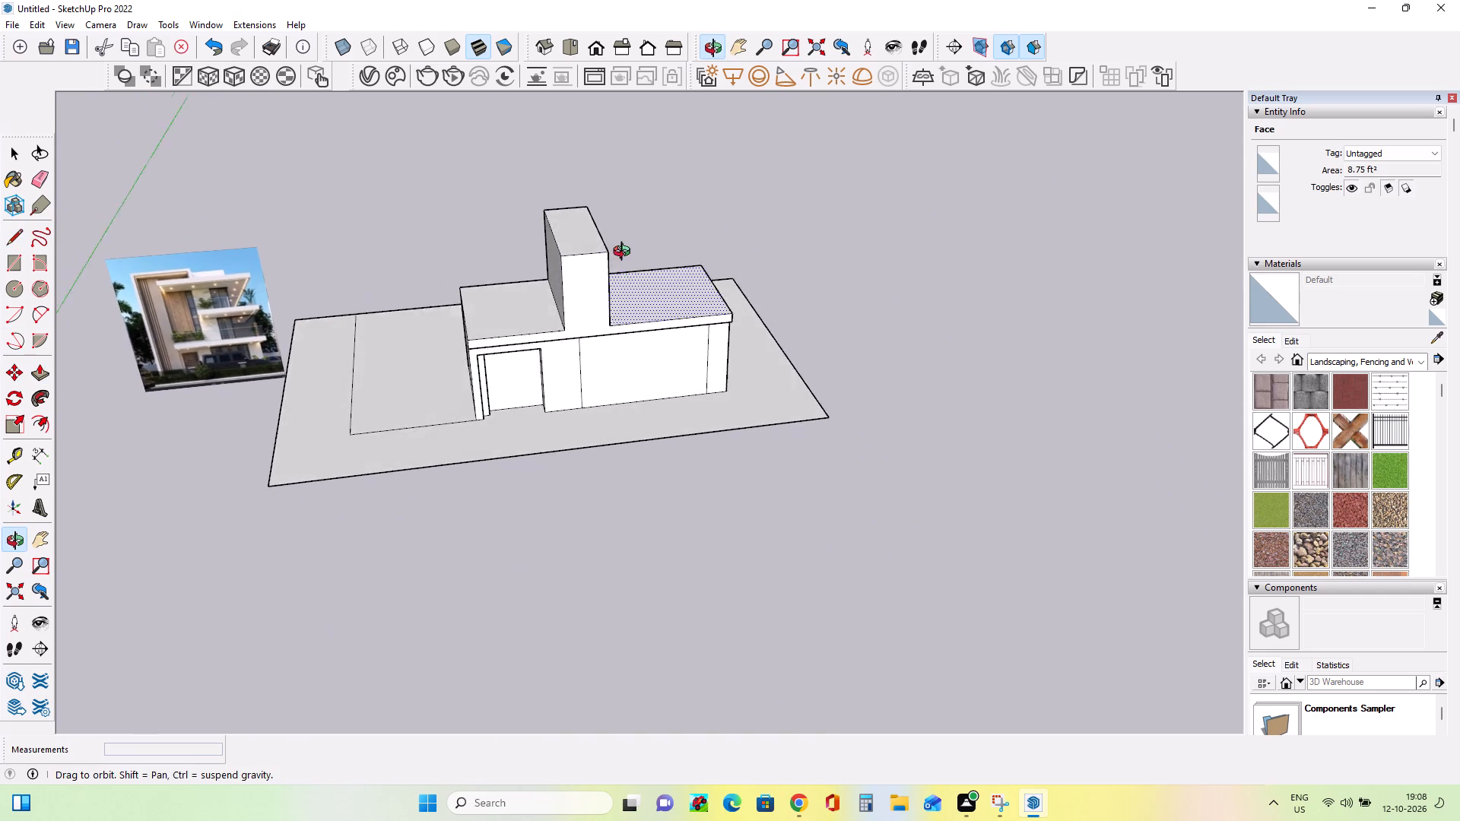
middle_drag(625, 253, 627, 237)
scroll(231, 343, up, 9)
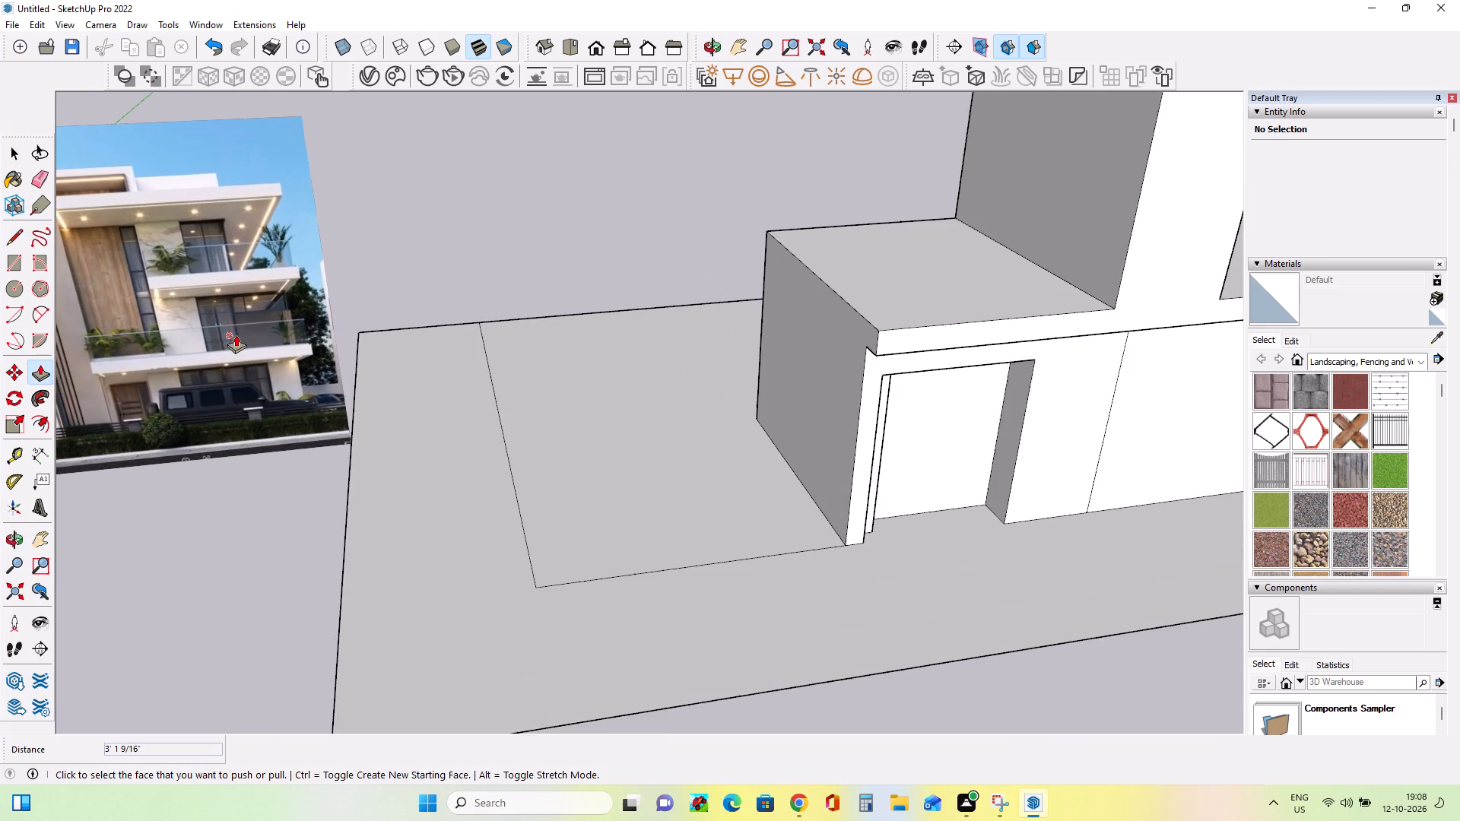
scroll(236, 334, down, 6)
middle_click(471, 347)
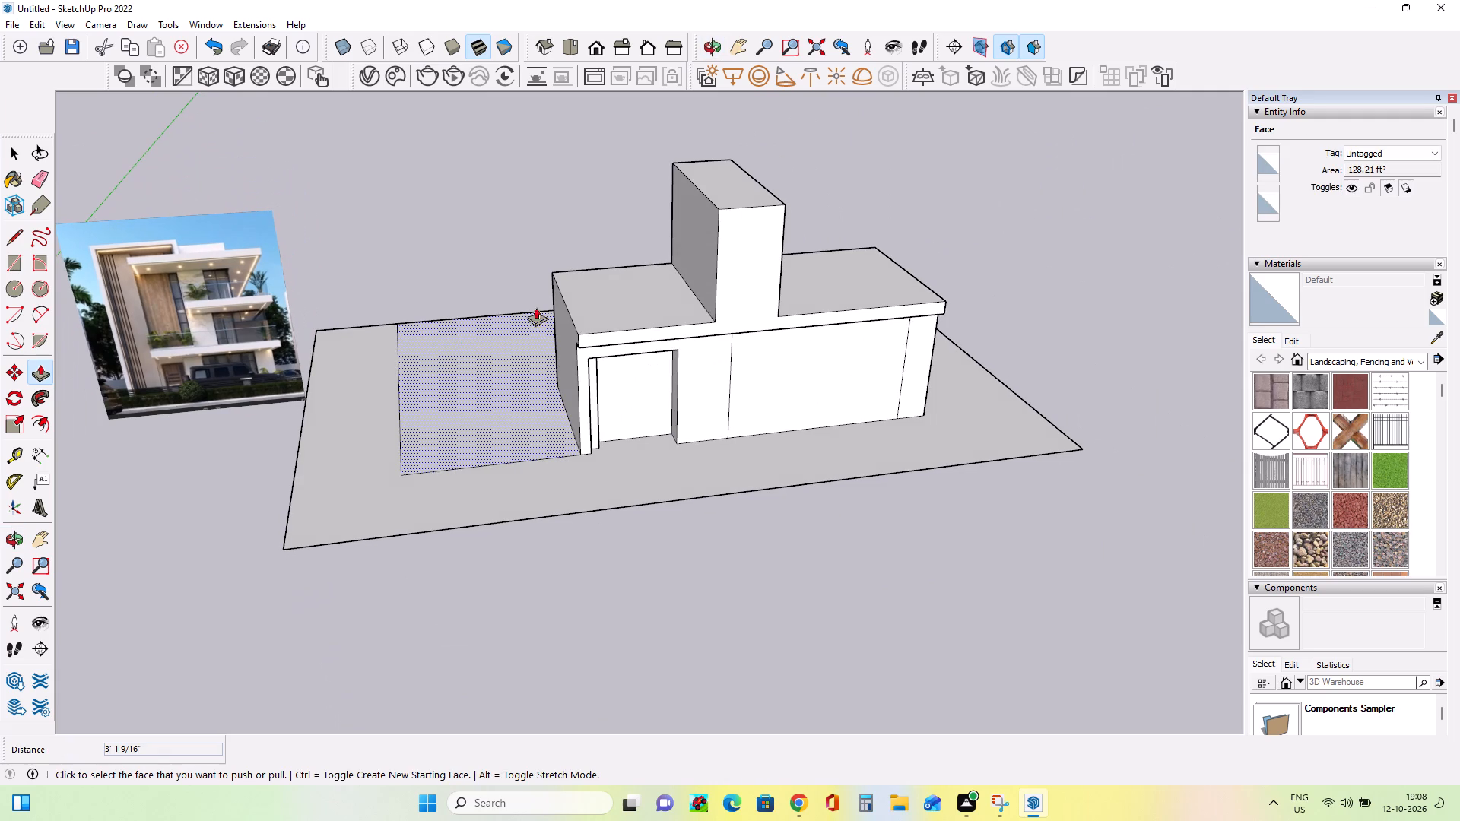
click(744, 185)
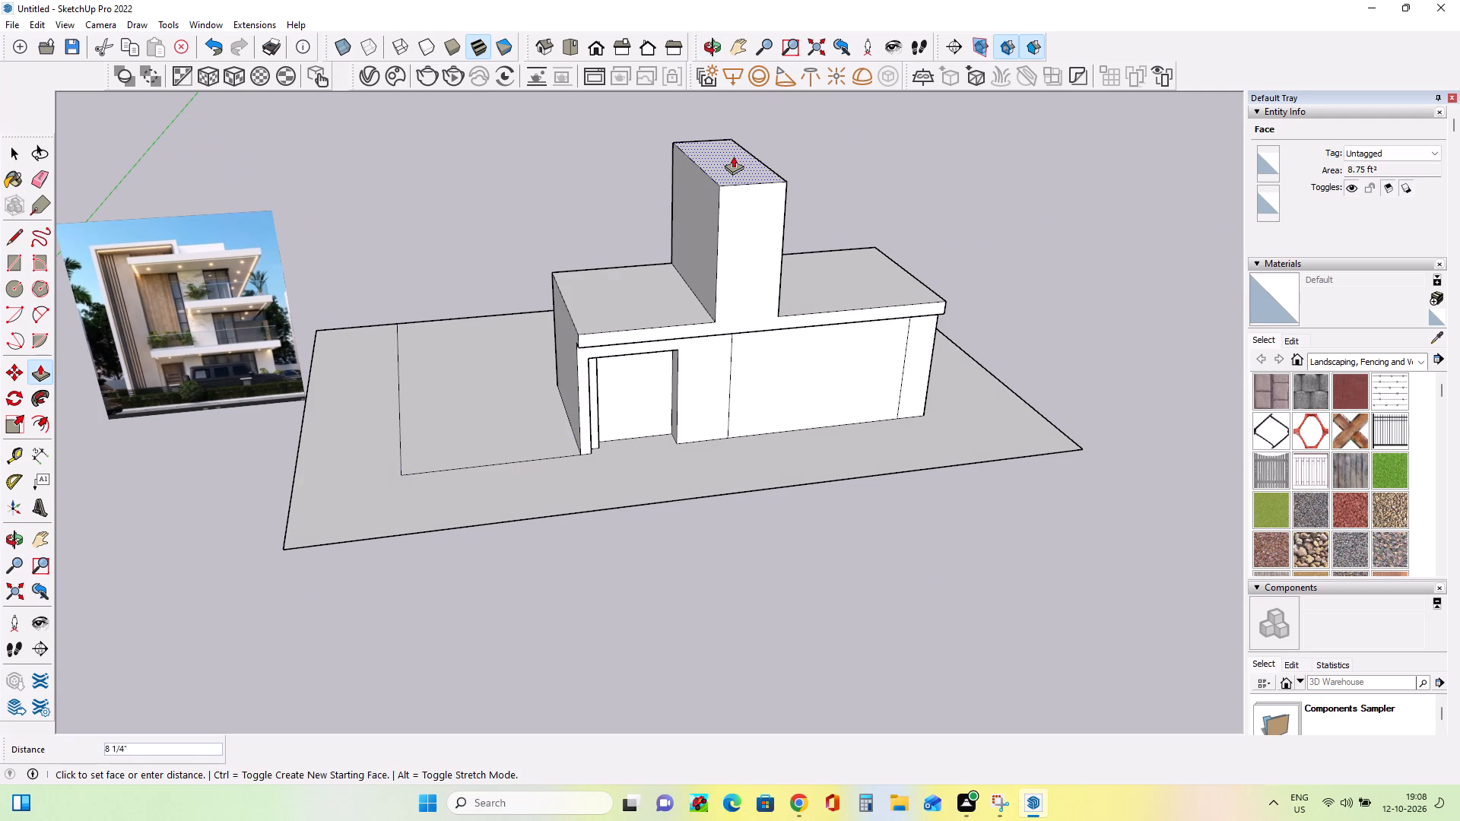
click(733, 148)
Draw a thin horizontal band about 5 1/2" high across the tower's upper front face and continue it 4' 10 3/8" along the window-end side.
middle_drag(848, 257, 785, 258)
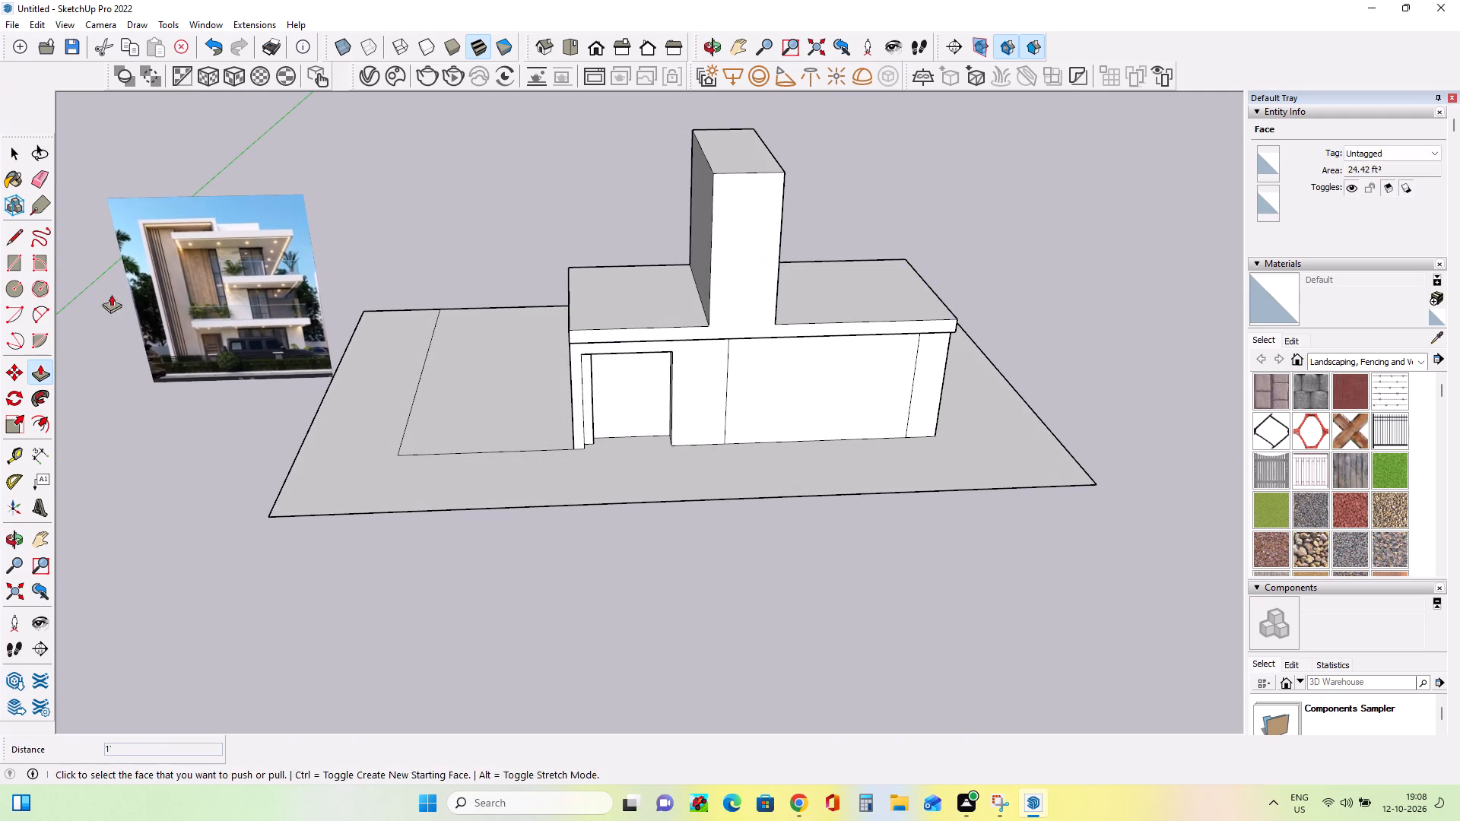
click(7, 255)
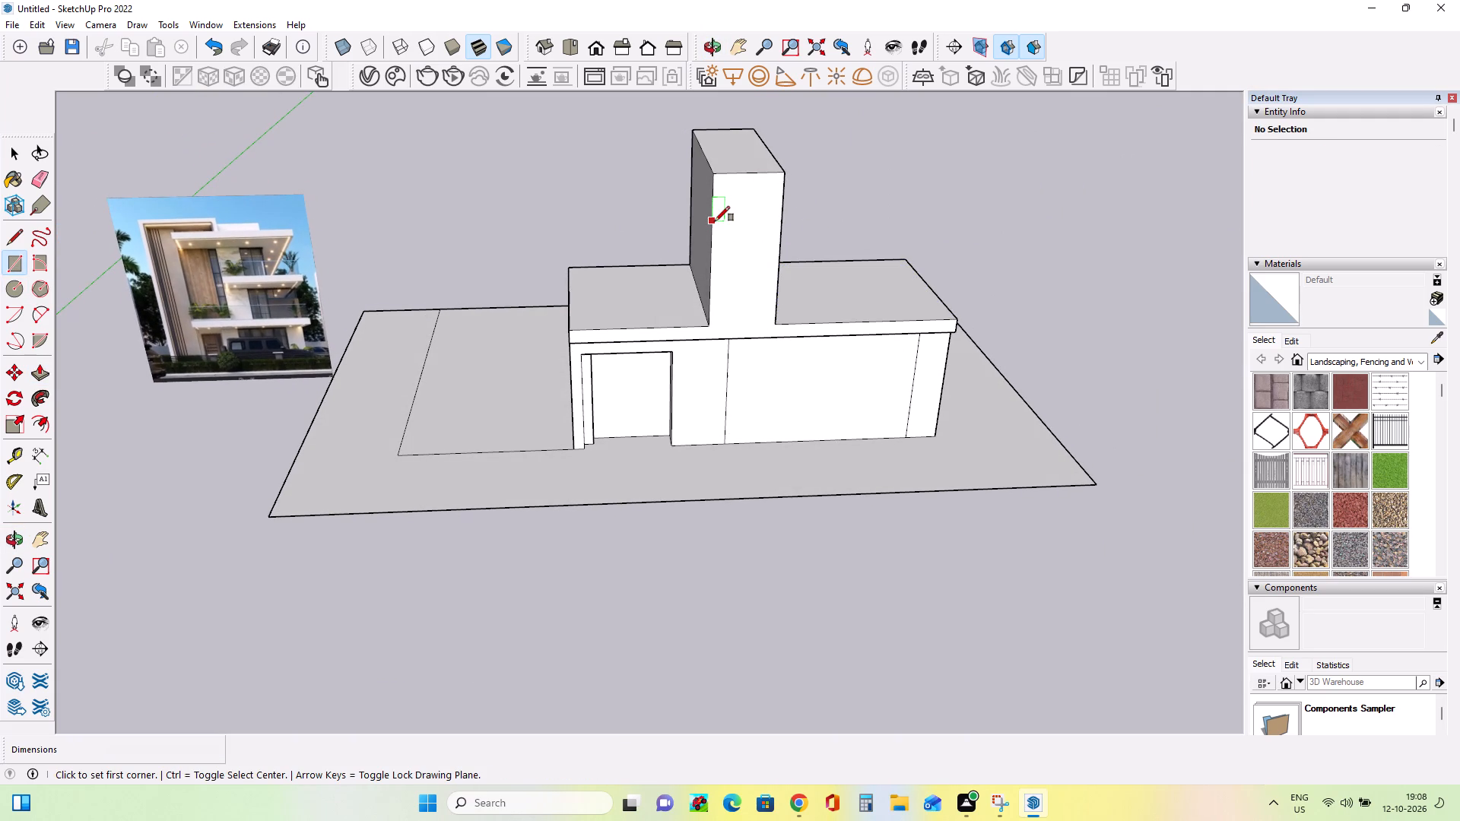
click(715, 221)
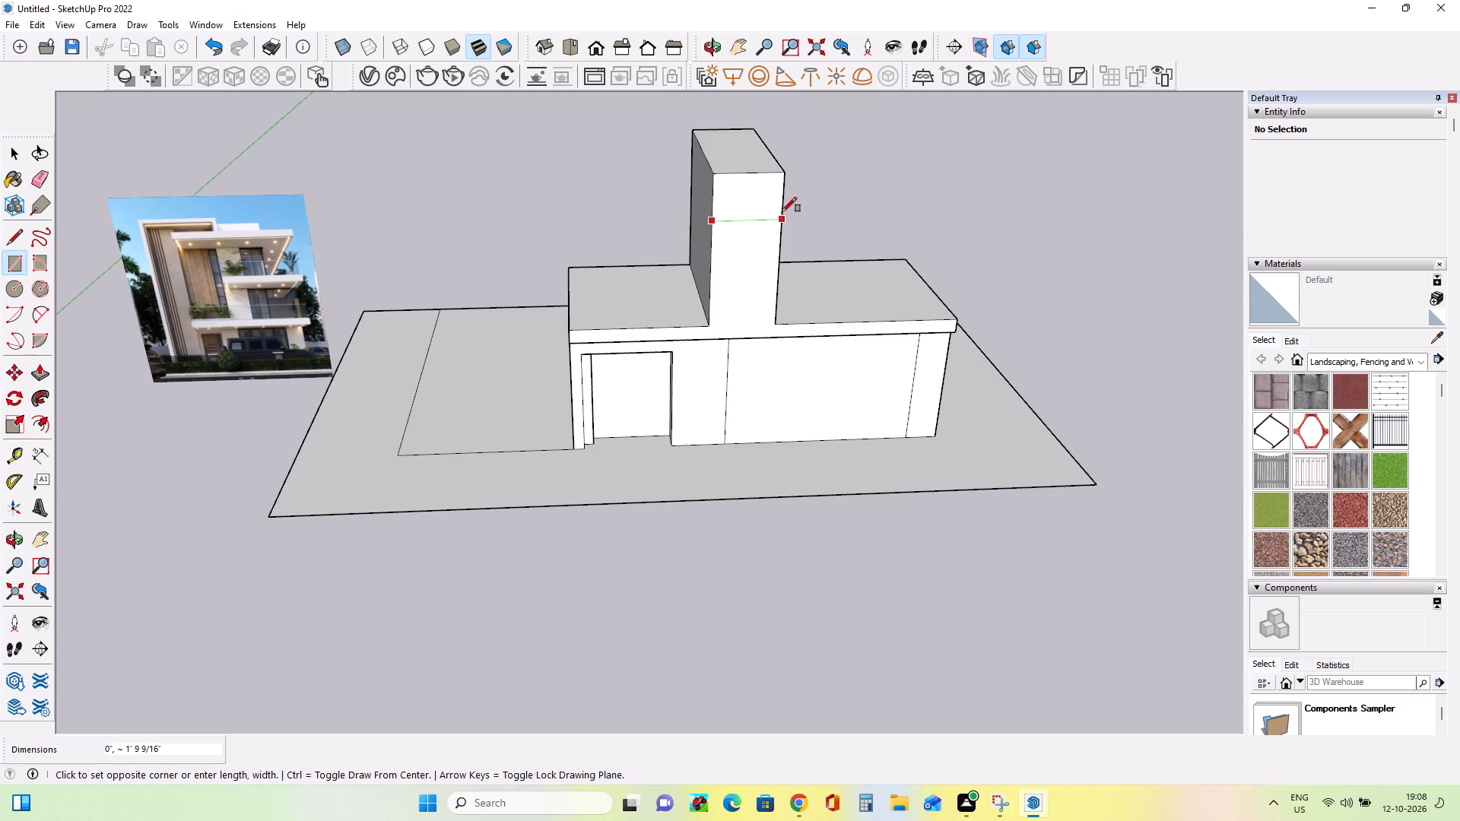
click(783, 202)
middle_drag(874, 265, 688, 277)
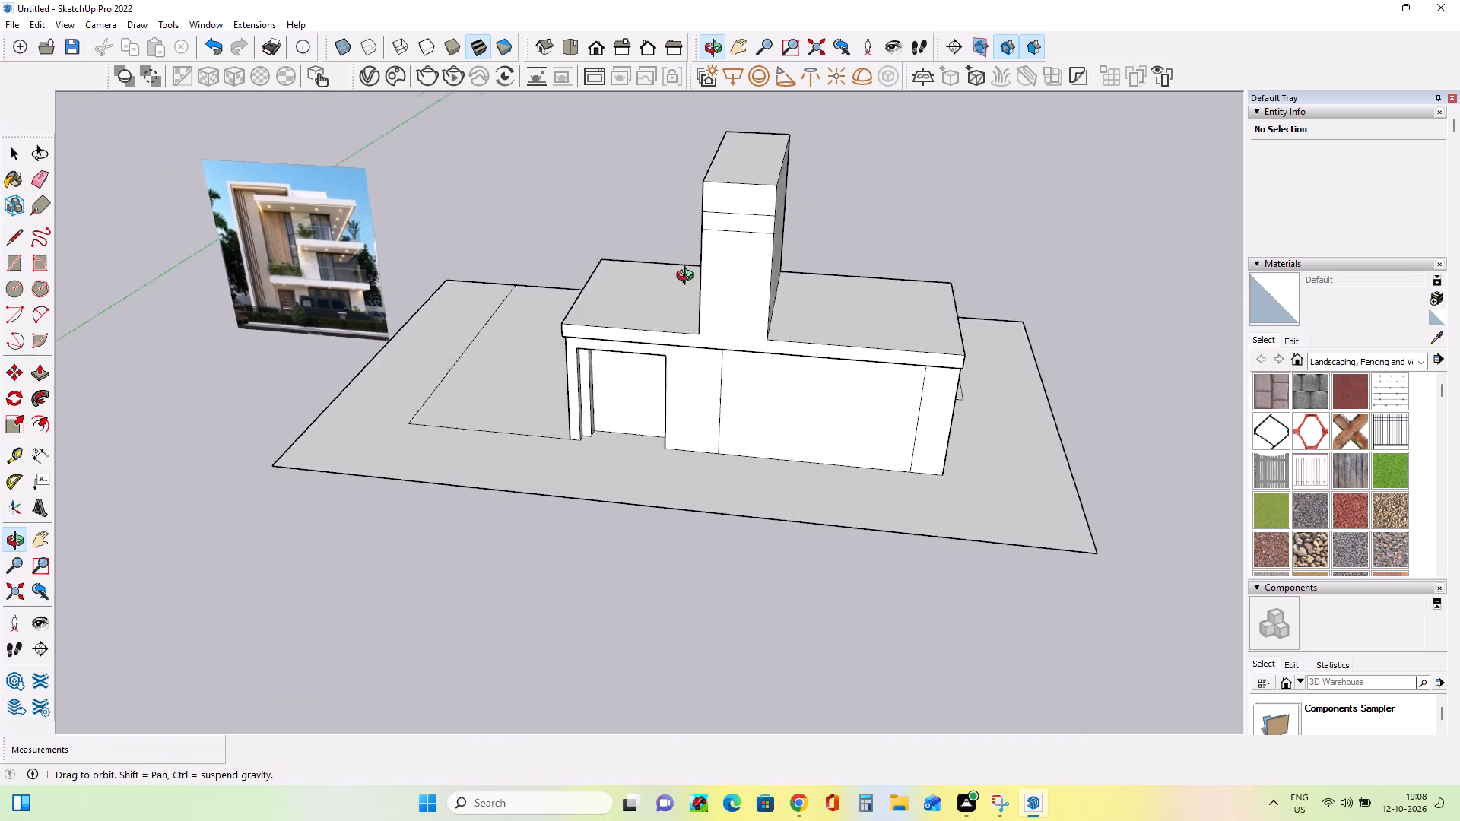
middle_drag(688, 277, 572, 277)
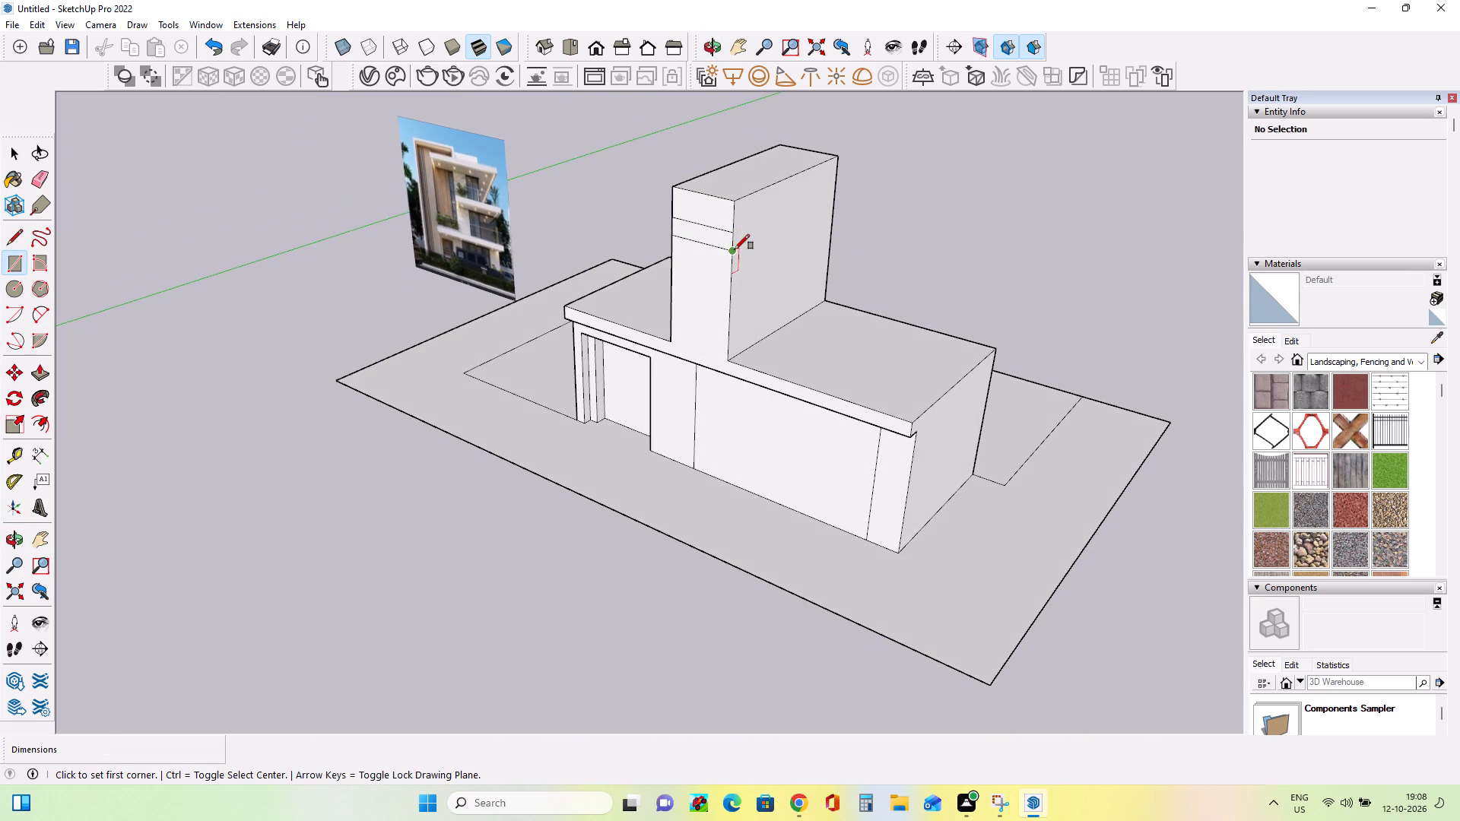
click(735, 249)
click(735, 236)
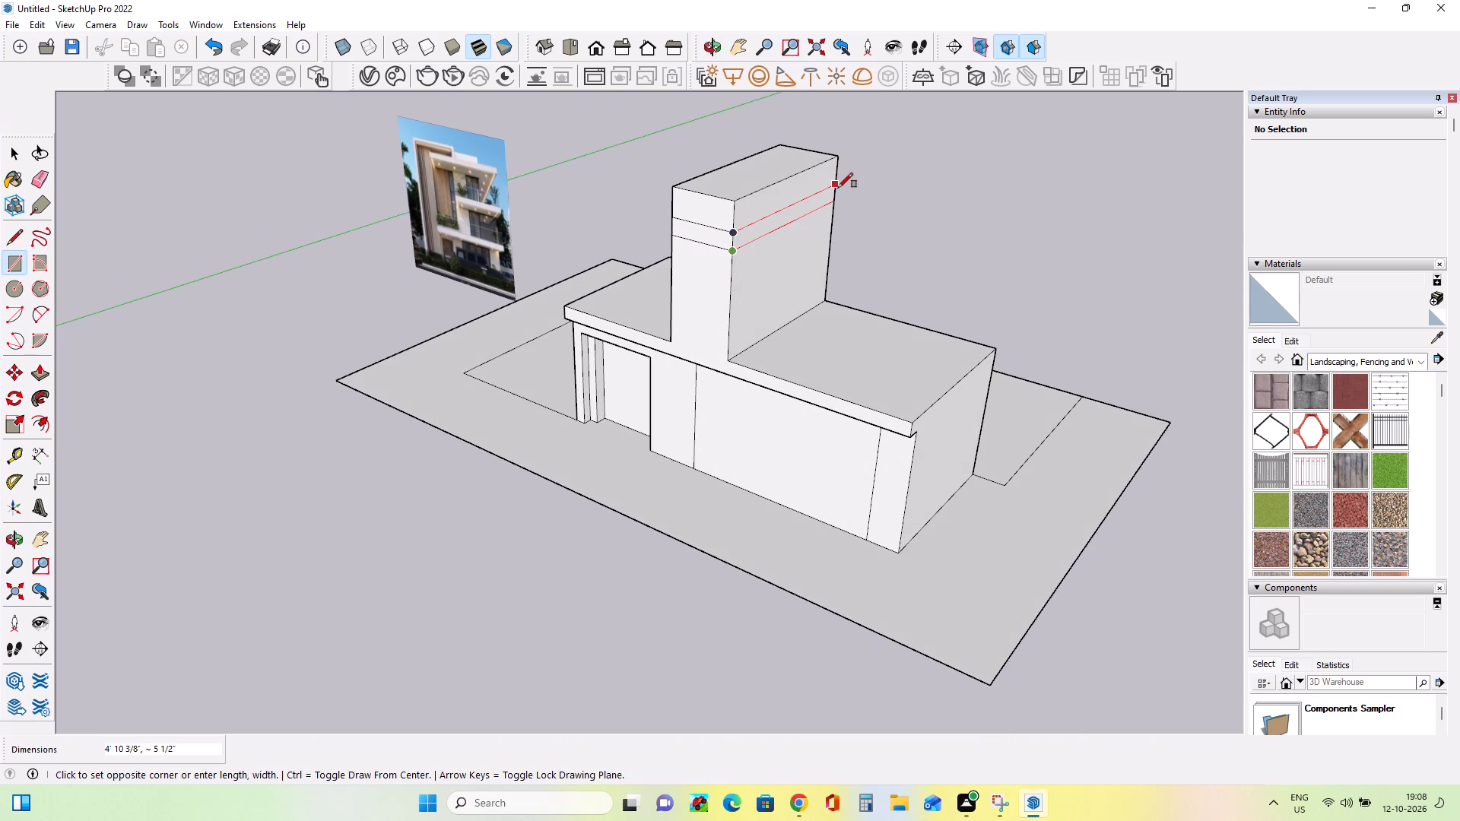
click(838, 188)
Draw a rectangle about 2' 5 3/16" by 5' 1/4" on the rear half of the roof, between the tower and the window-end edge.
middle_drag(937, 353, 1108, 366)
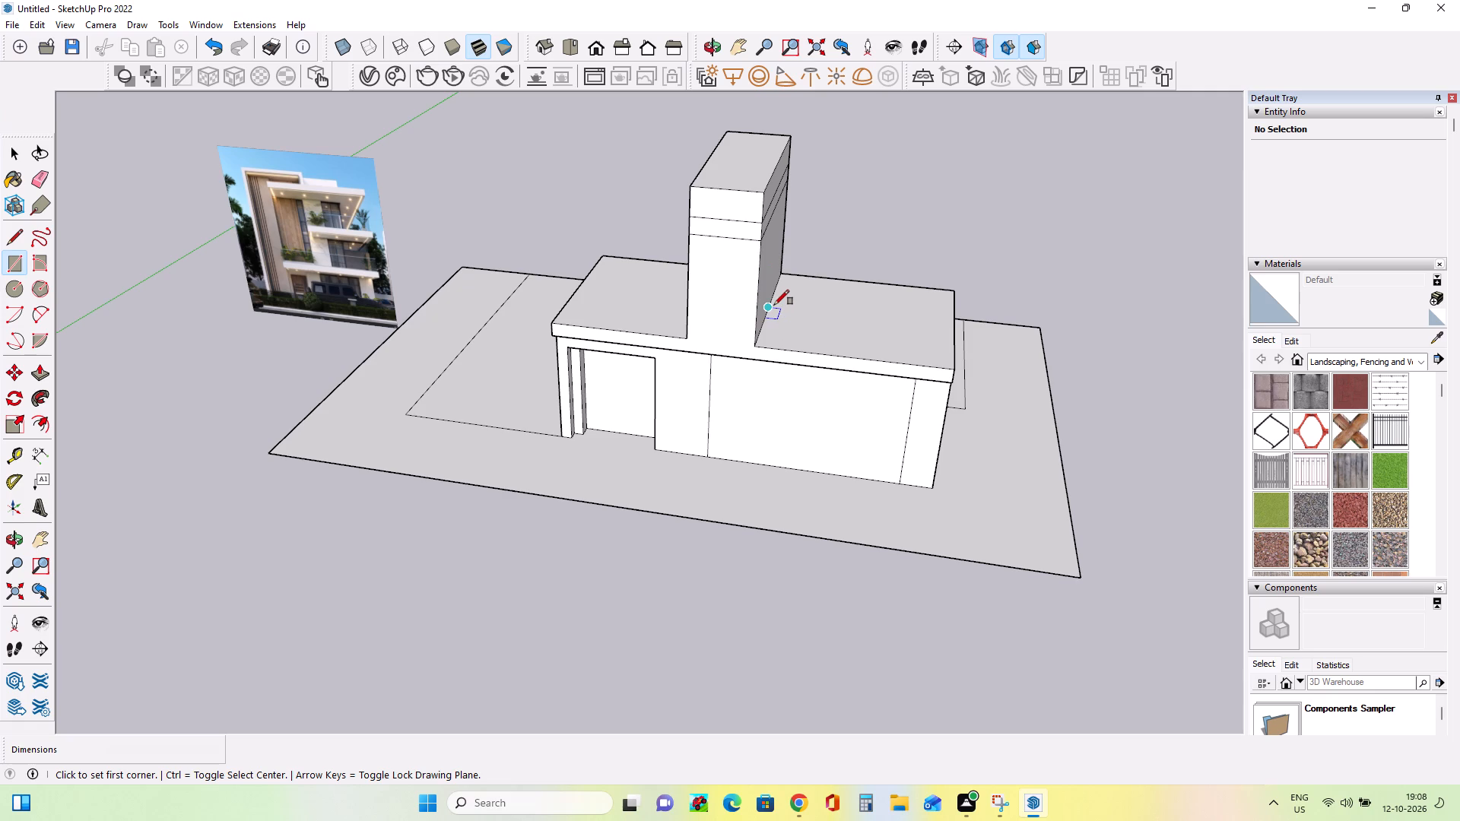
click(771, 309)
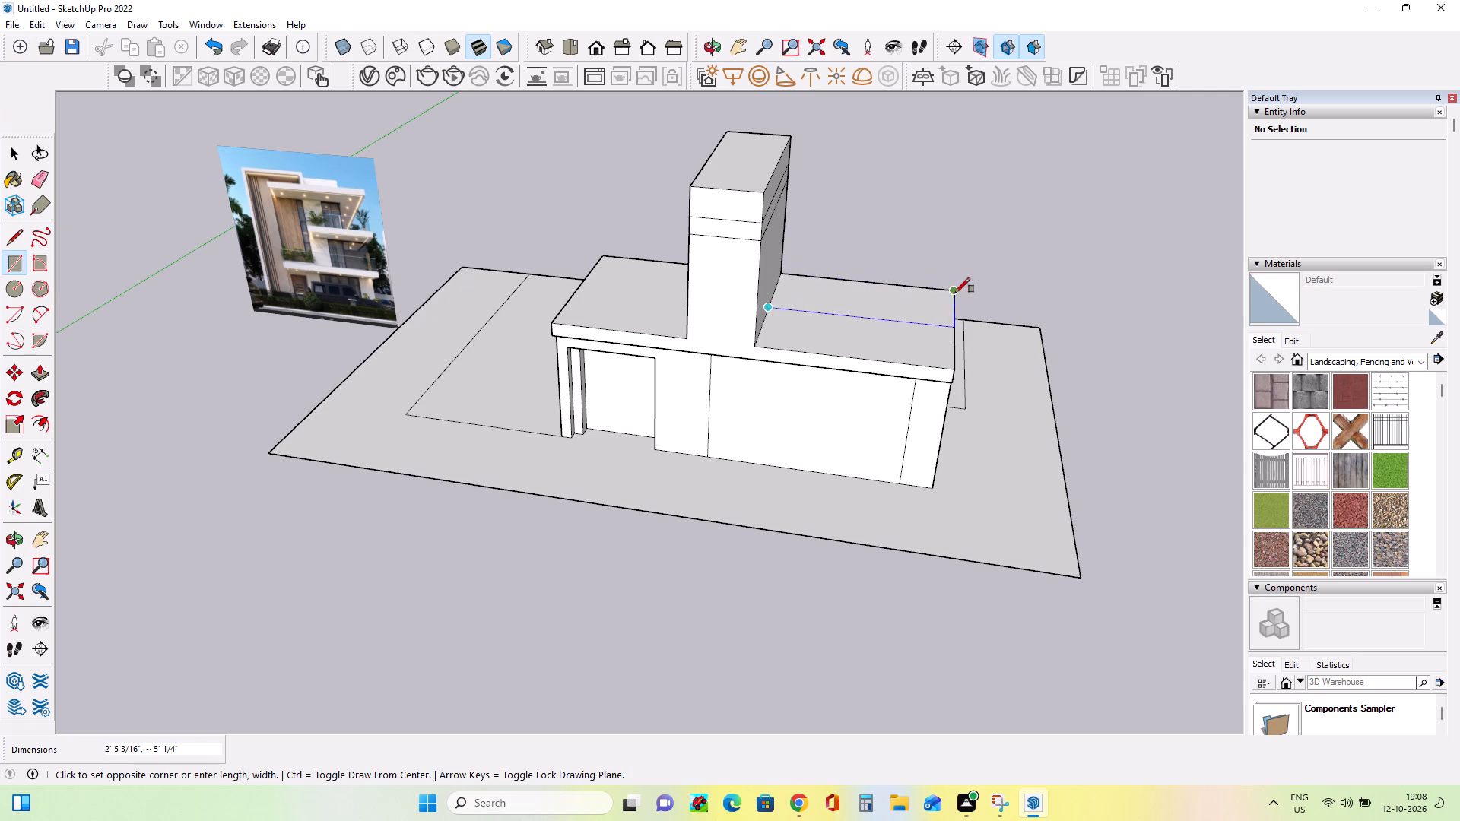
click(955, 293)
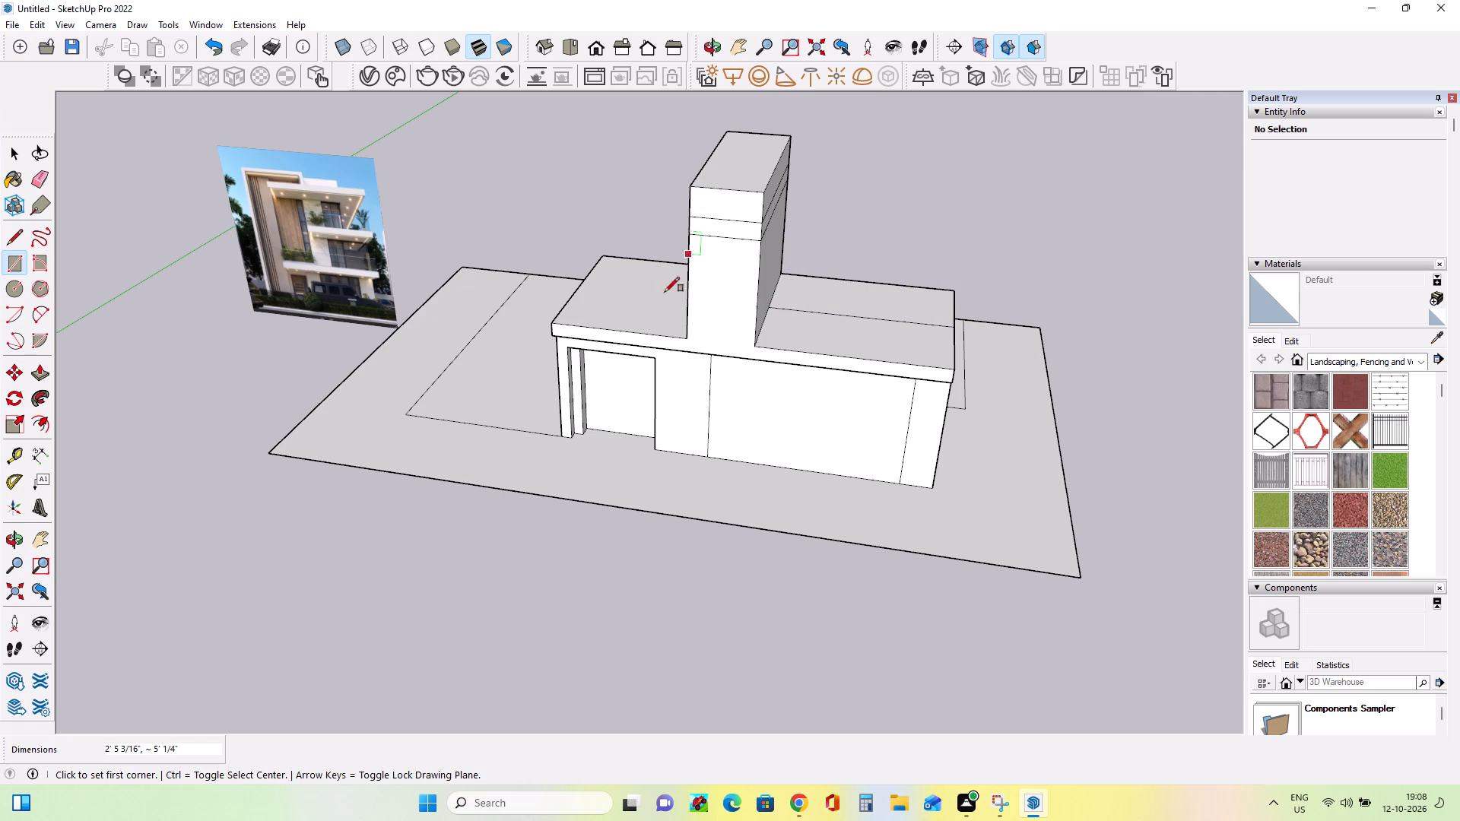
Push/Pull the rear roof rectangle beside the tower up to the height of the tower's top.
click(45, 369)
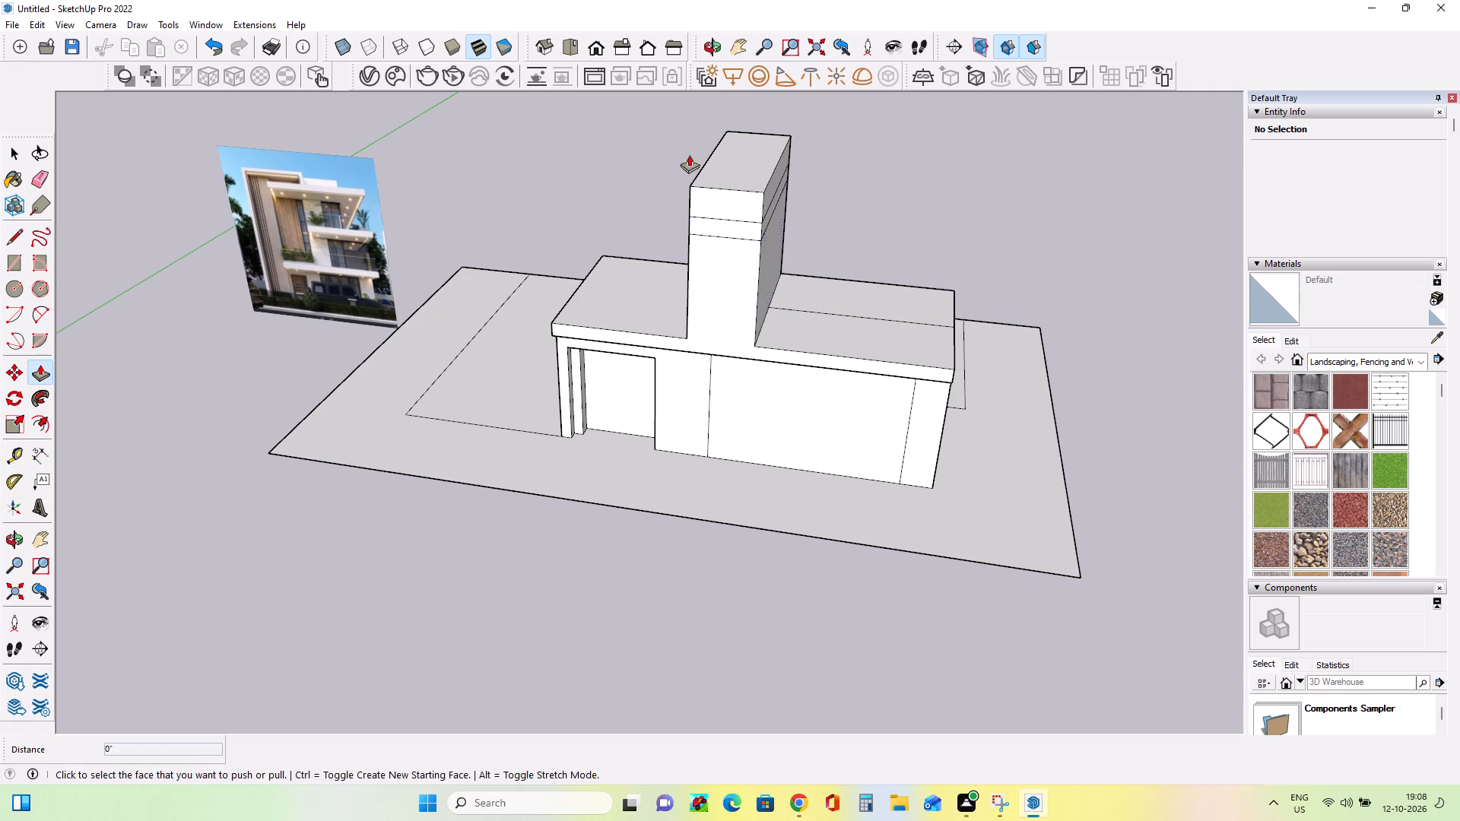
click(830, 290)
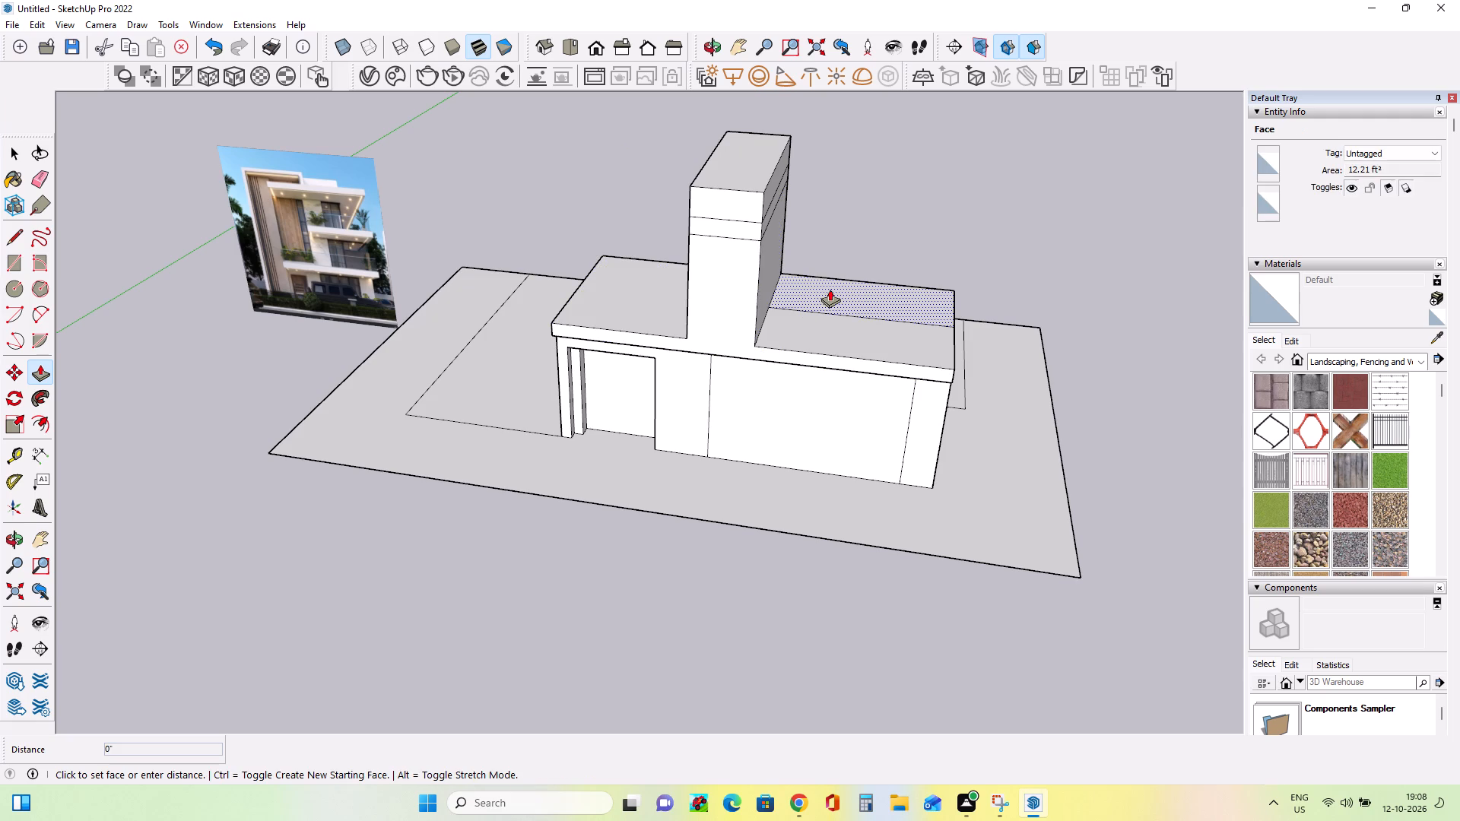
click(744, 170)
click(828, 196)
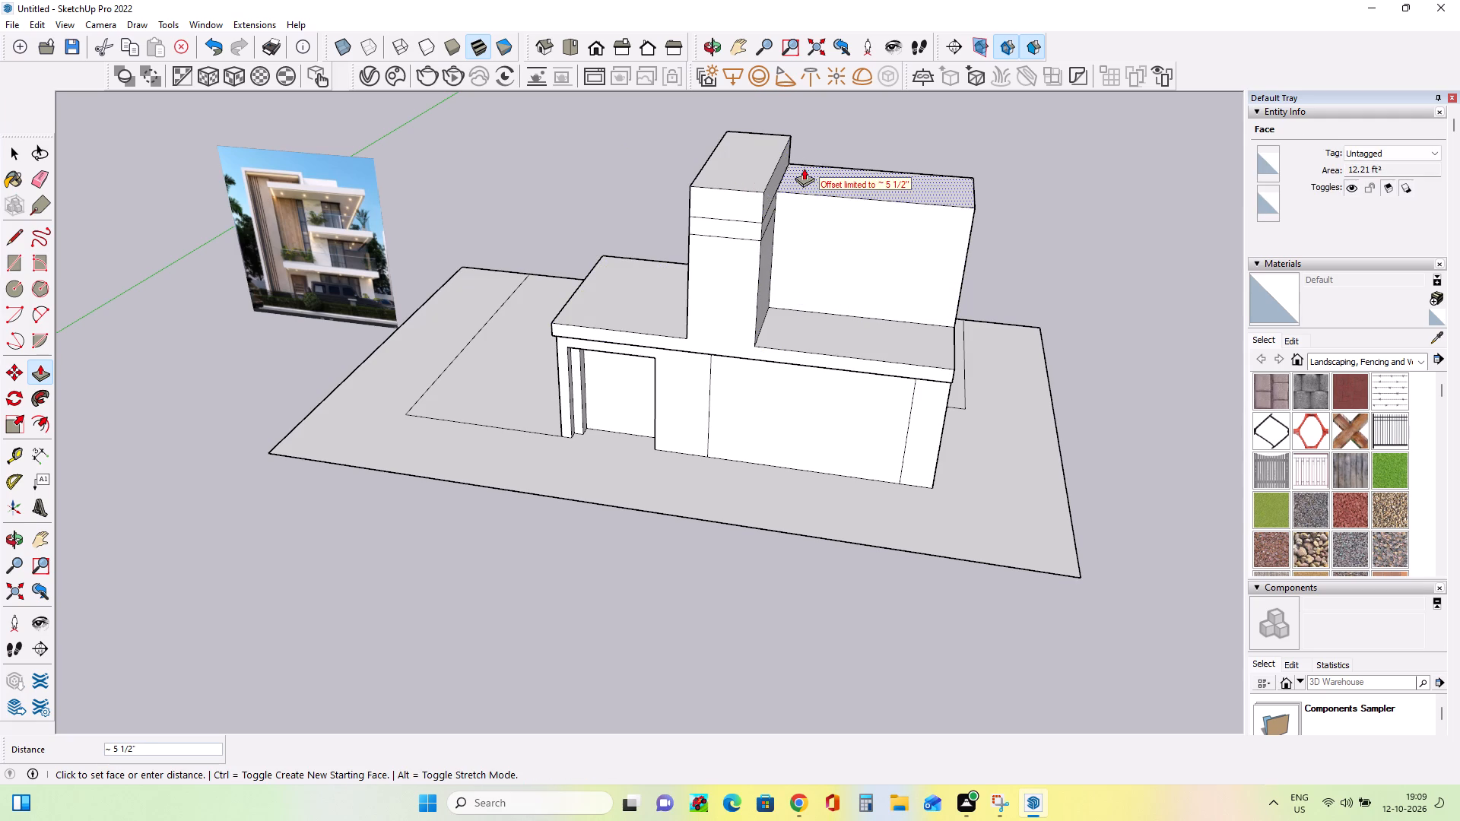
click(770, 157)
click(818, 186)
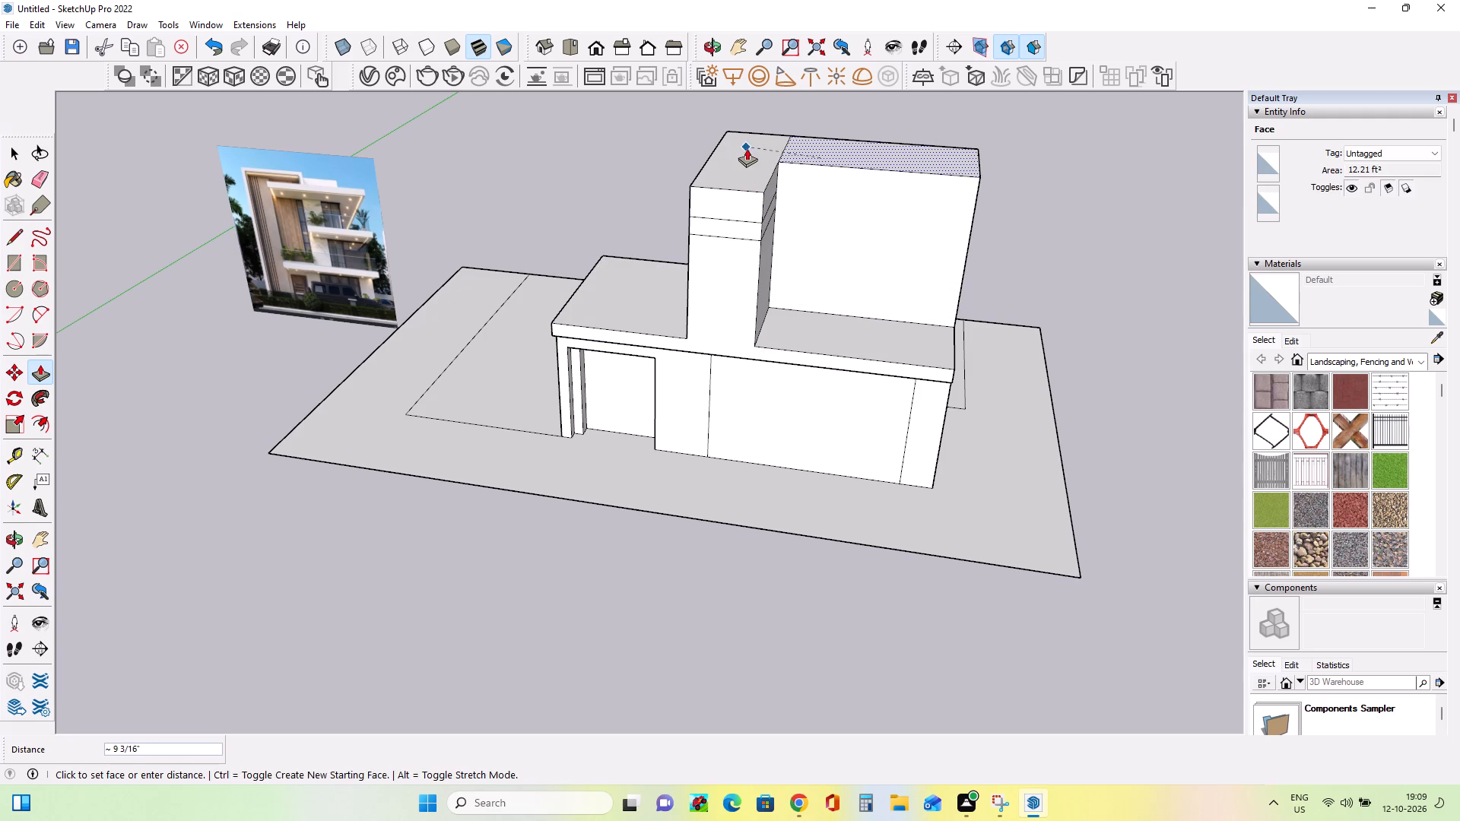
click(750, 151)
Examine the balconies and upper floors in the facade image and compare them with the new tower and rear block.
middle_drag(881, 281, 970, 307)
scroll(720, 319, up, 2)
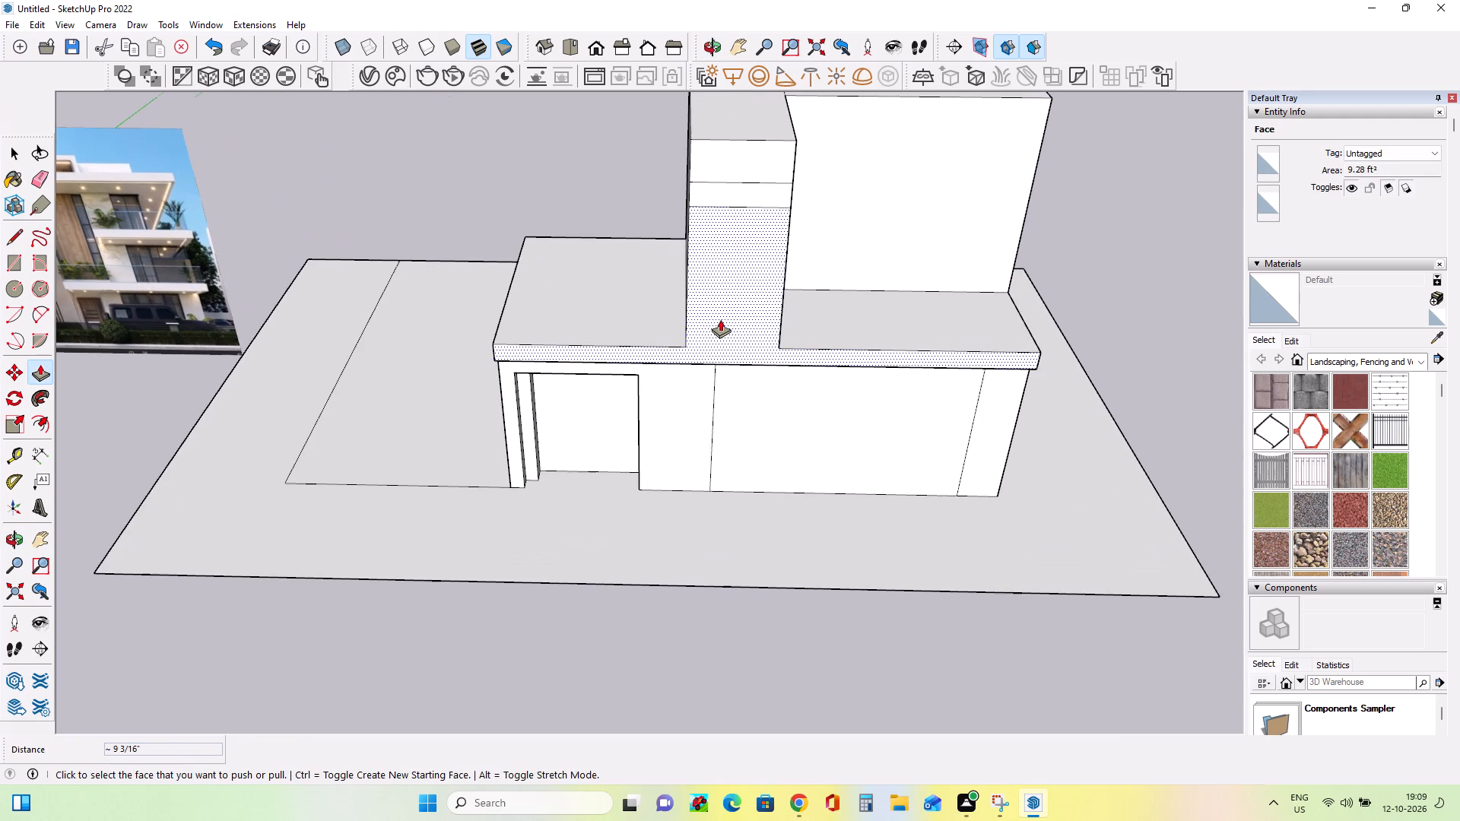
scroll(720, 319, up, 1)
middle_drag(720, 319, 686, 328)
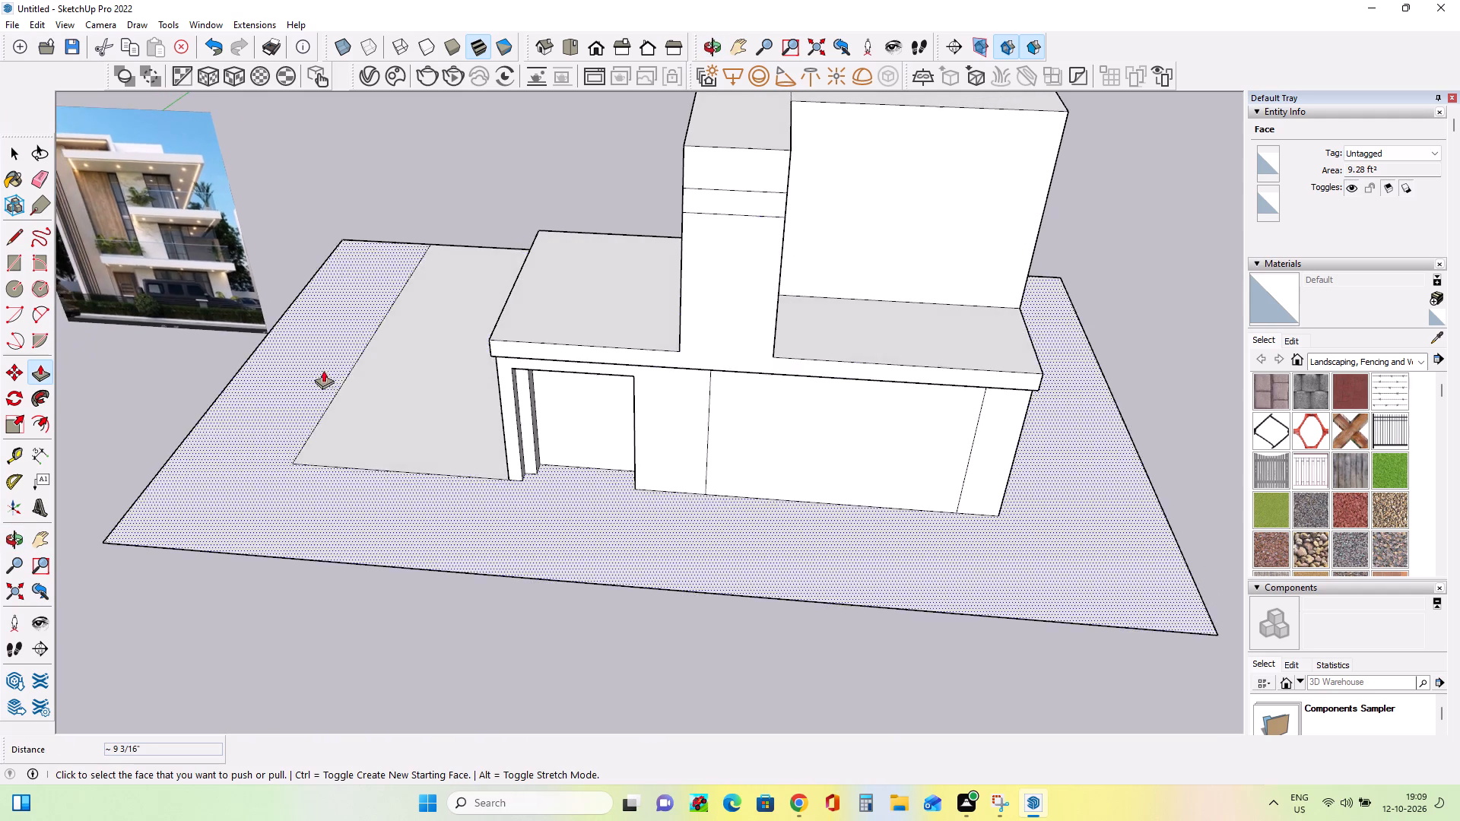
scroll(156, 271, up, 12)
middle_drag(192, 260, 192, 277)
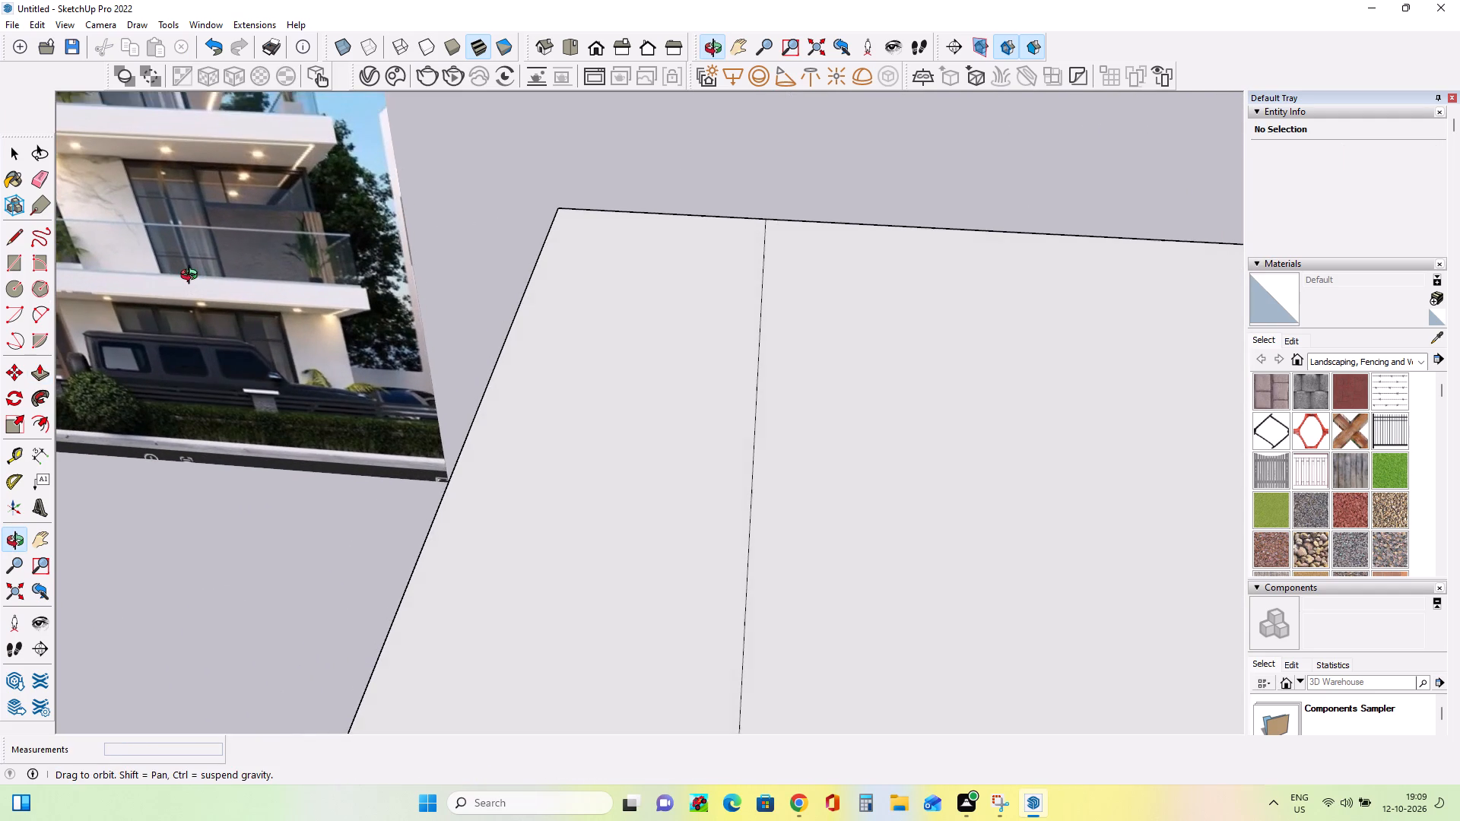
middle_drag(192, 277, 314, 223)
scroll(253, 263, down, 1)
middle_drag(329, 270, 359, 270)
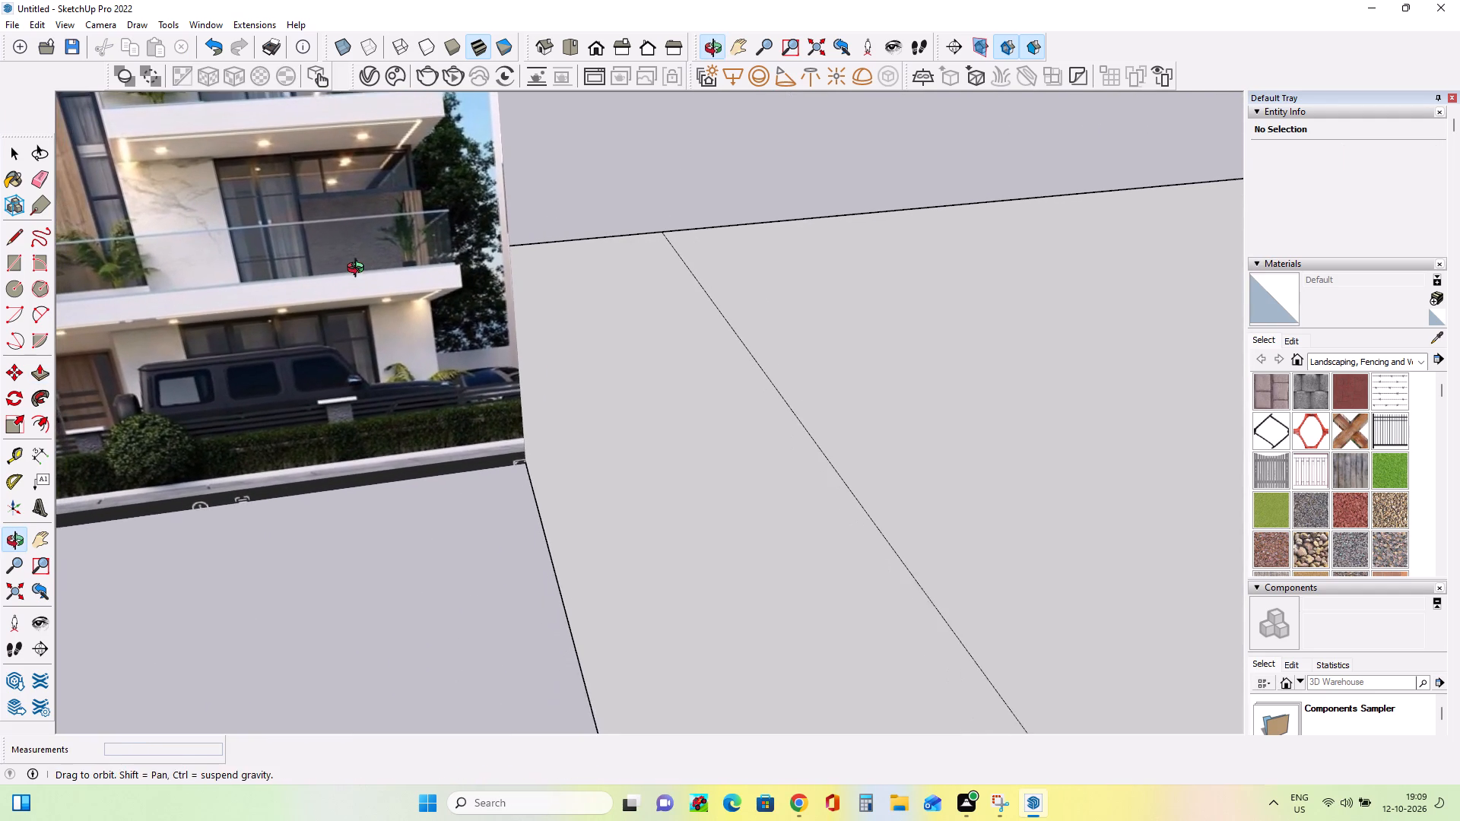
middle_drag(359, 270, 360, 270)
scroll(278, 268, down, 3)
middle_click(278, 268)
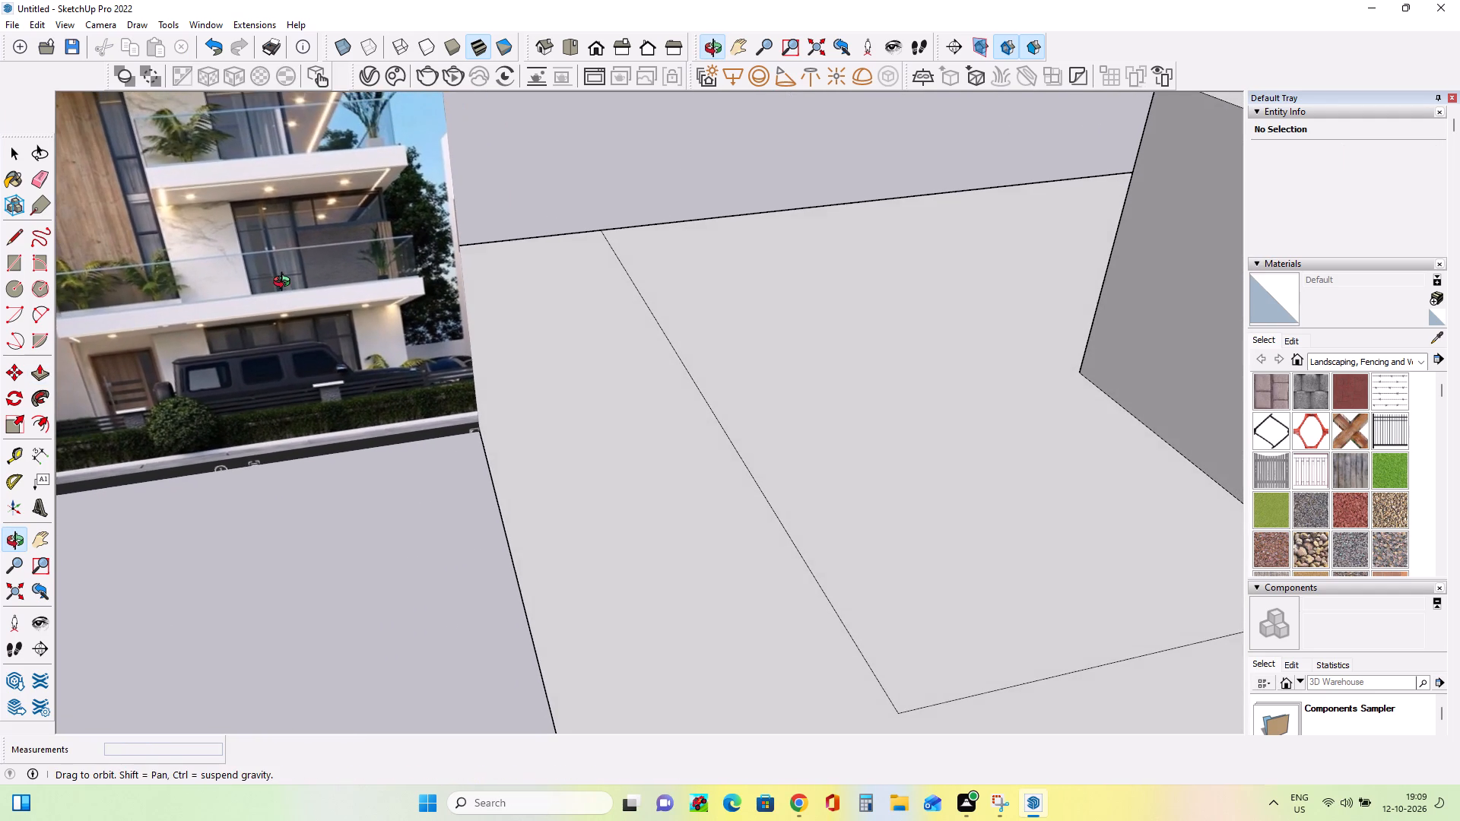
middle_click(278, 267)
scroll(278, 267, down, 6)
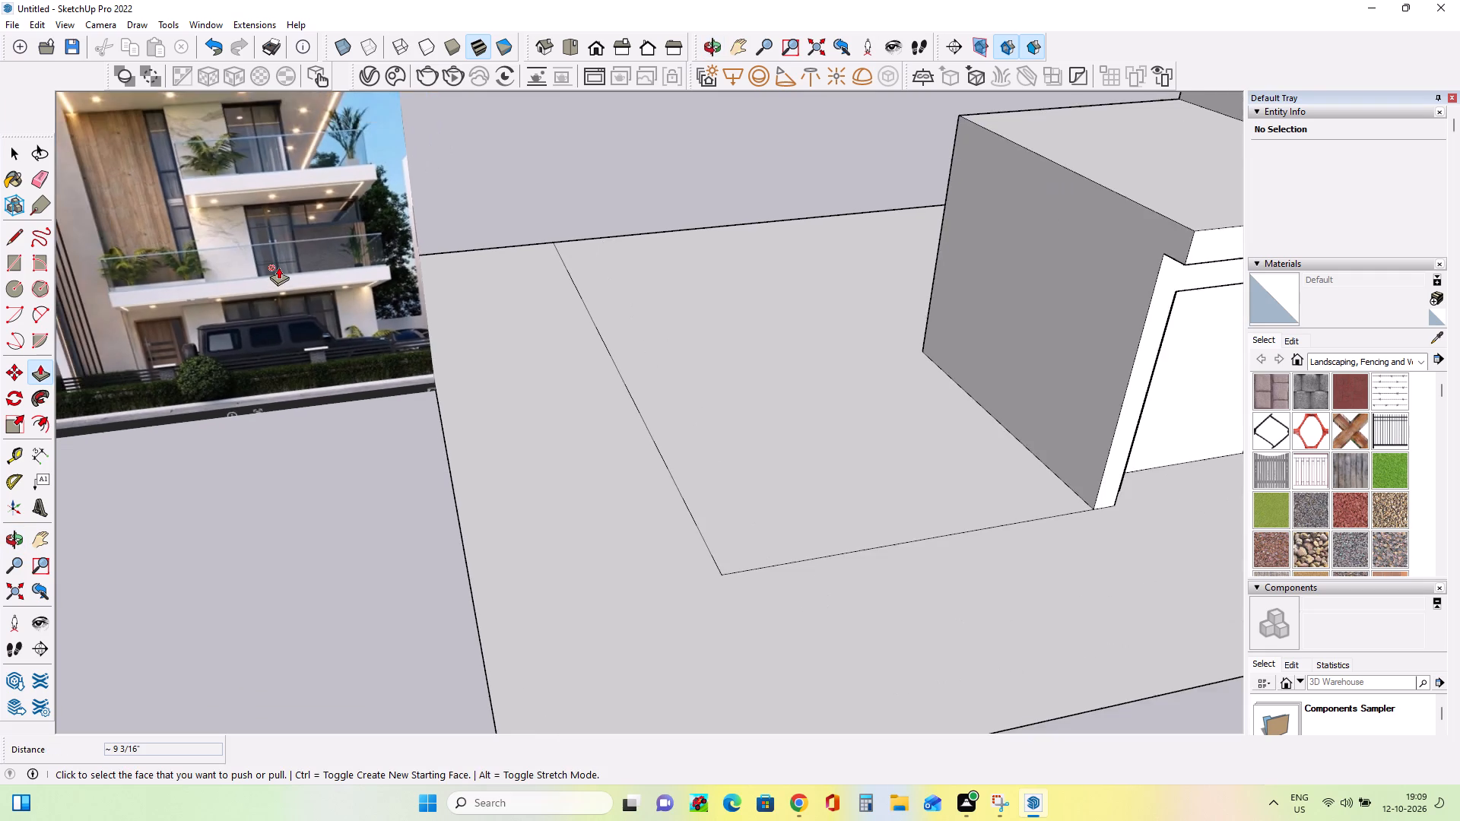
scroll(278, 267, down, 5)
Push/Pull the joined face of the roof-slab edge and lower tower front outward about 4 5/16".
middle_drag(813, 353, 782, 224)
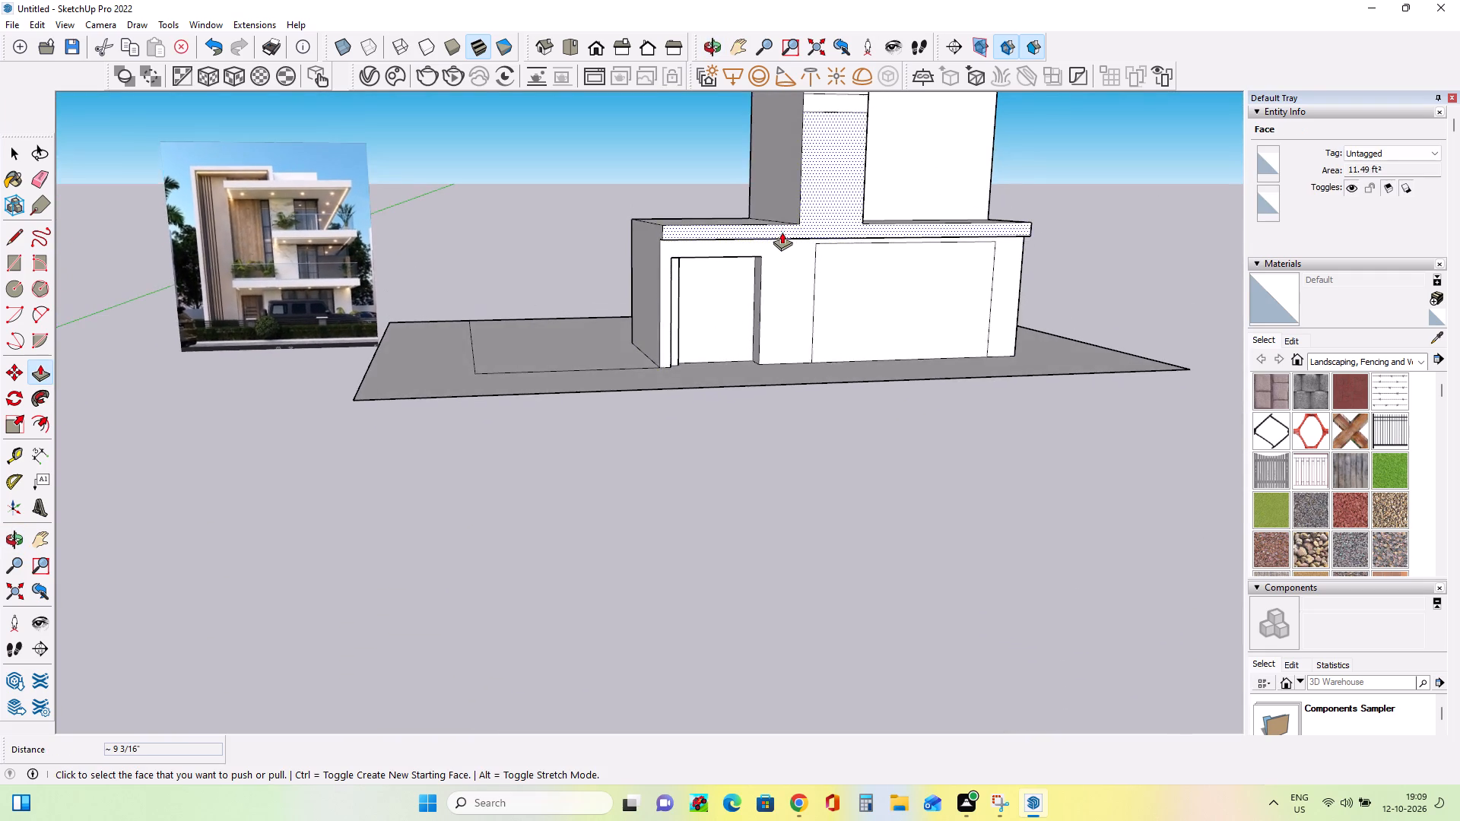
scroll(782, 232, up, 3)
click(782, 229)
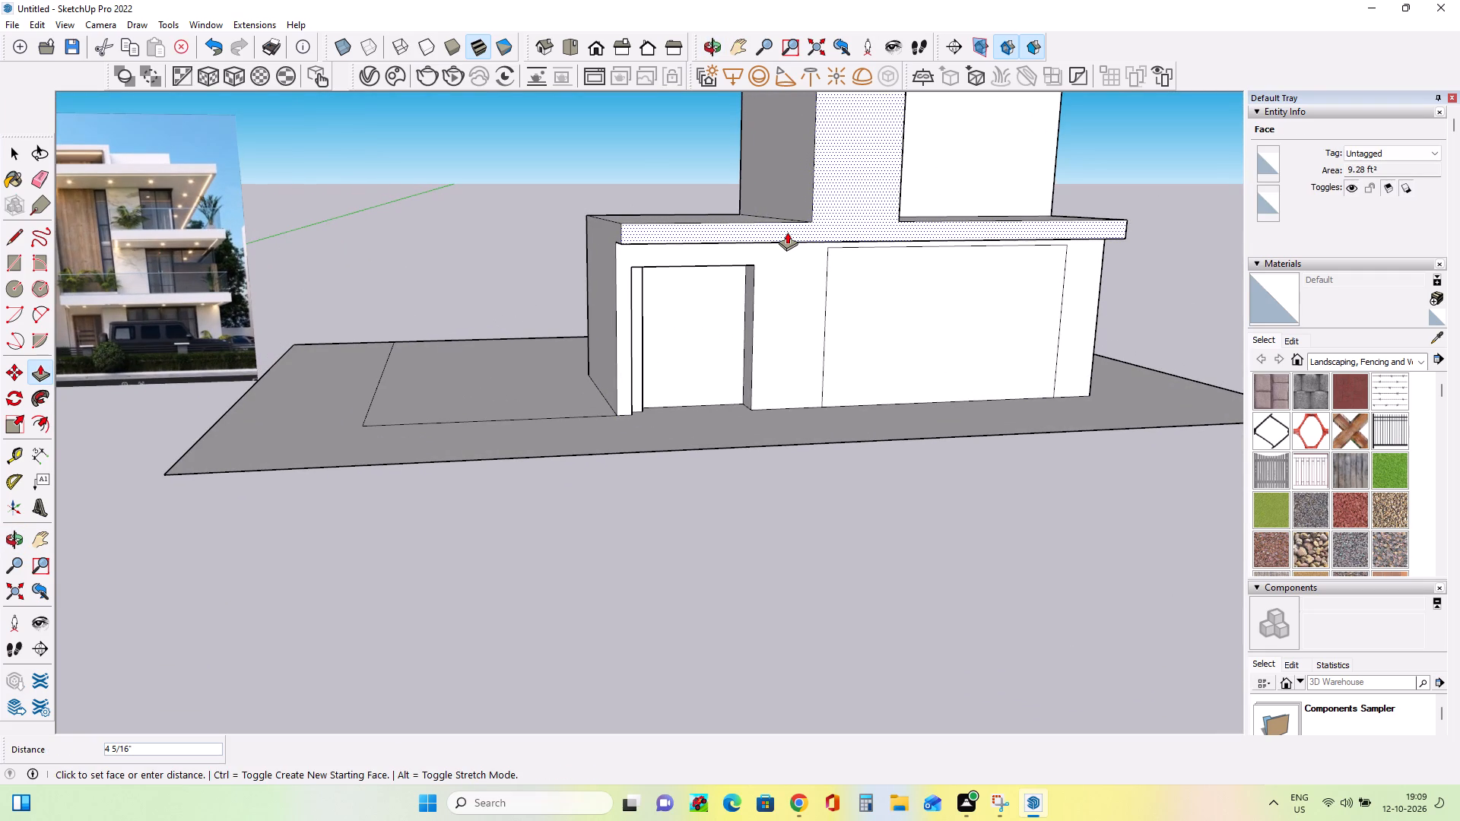
click(787, 232)
Push/Pull the rear block's front face forward about 4 5/8" over the terrace.
middle_drag(850, 293, 751, 274)
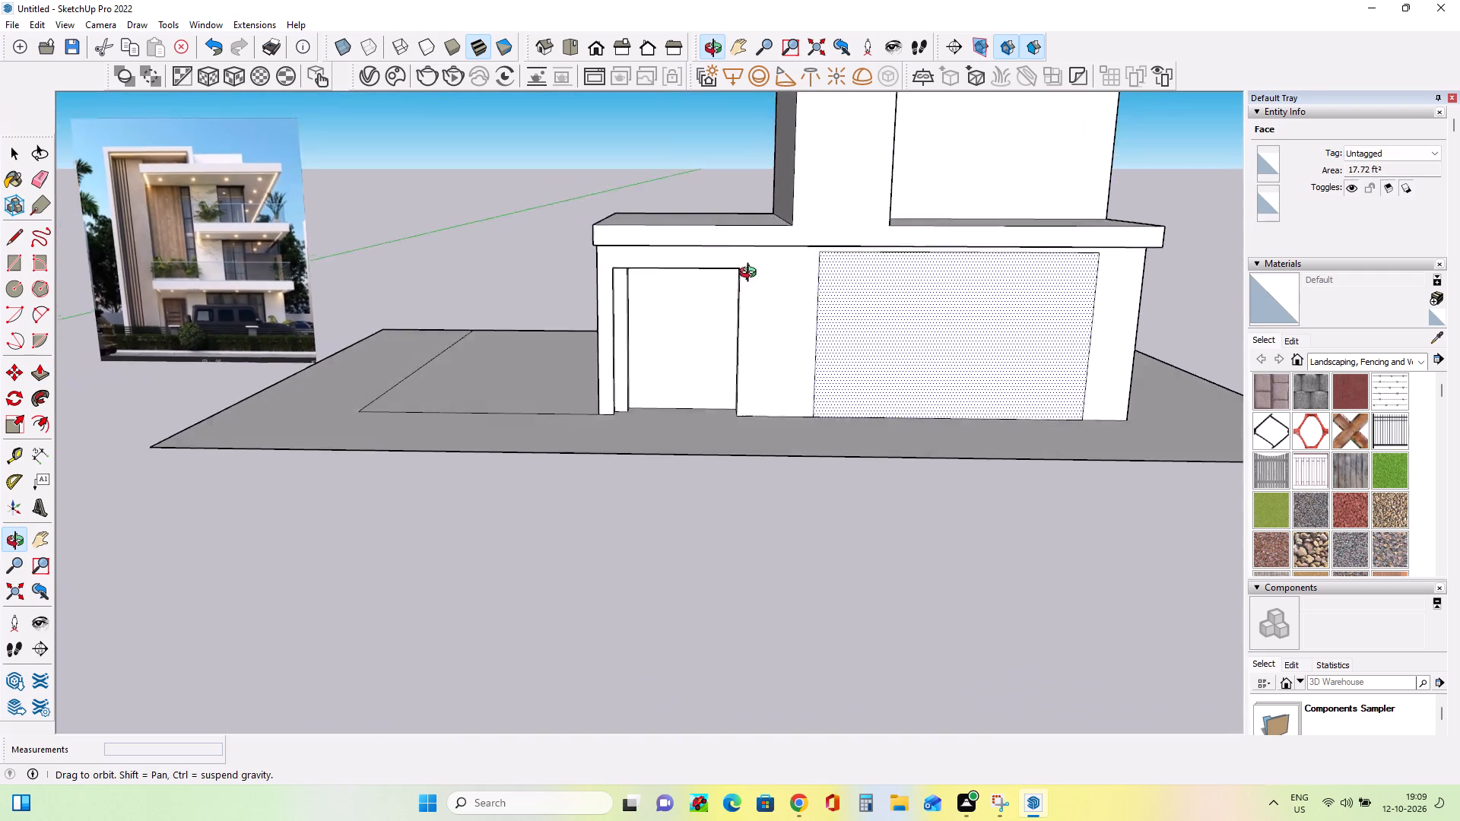
middle_drag(751, 274, 811, 274)
scroll(832, 279, down, 2)
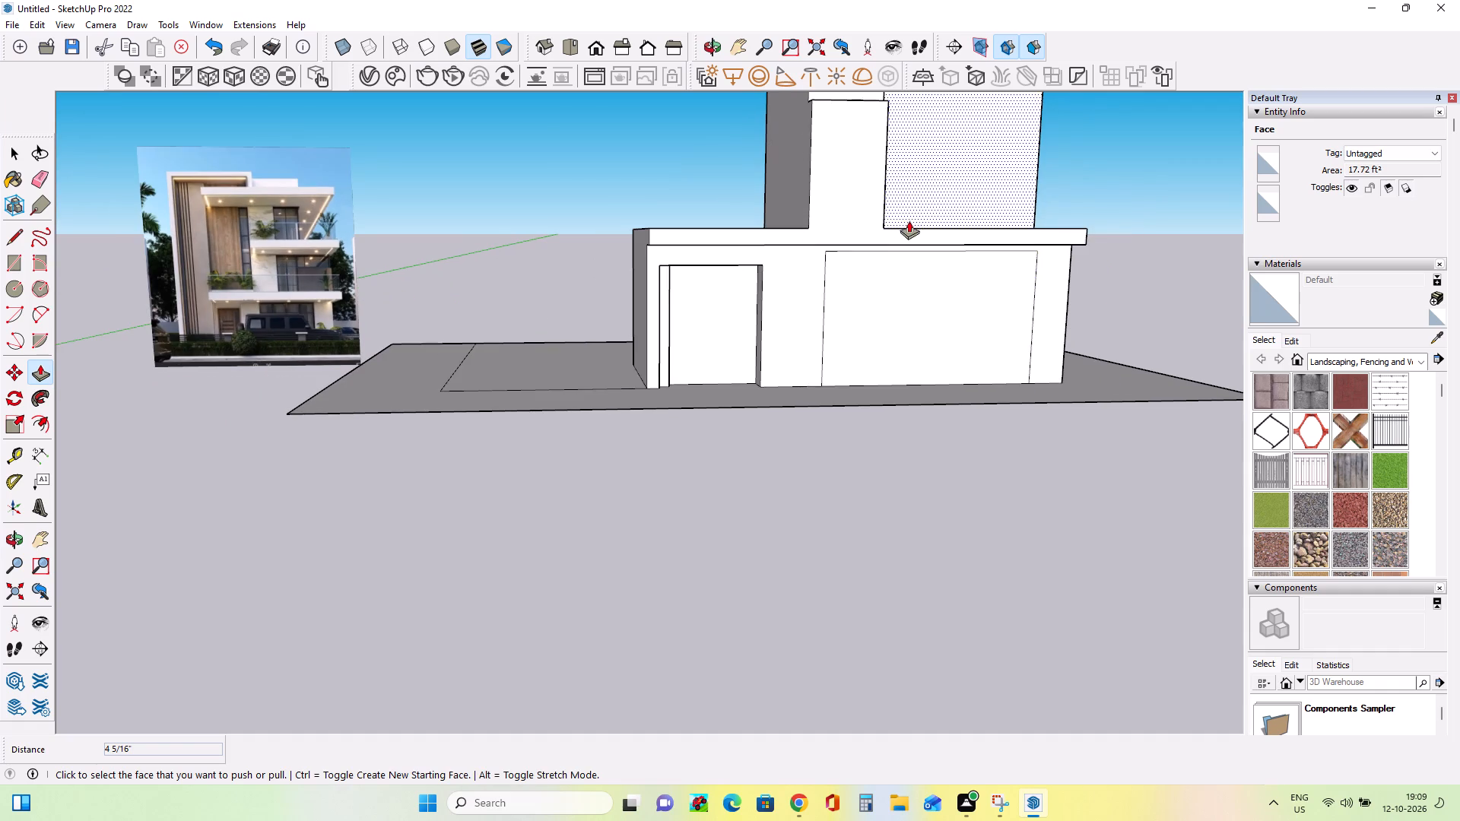
middle_drag(909, 226, 608, 331)
click(972, 230)
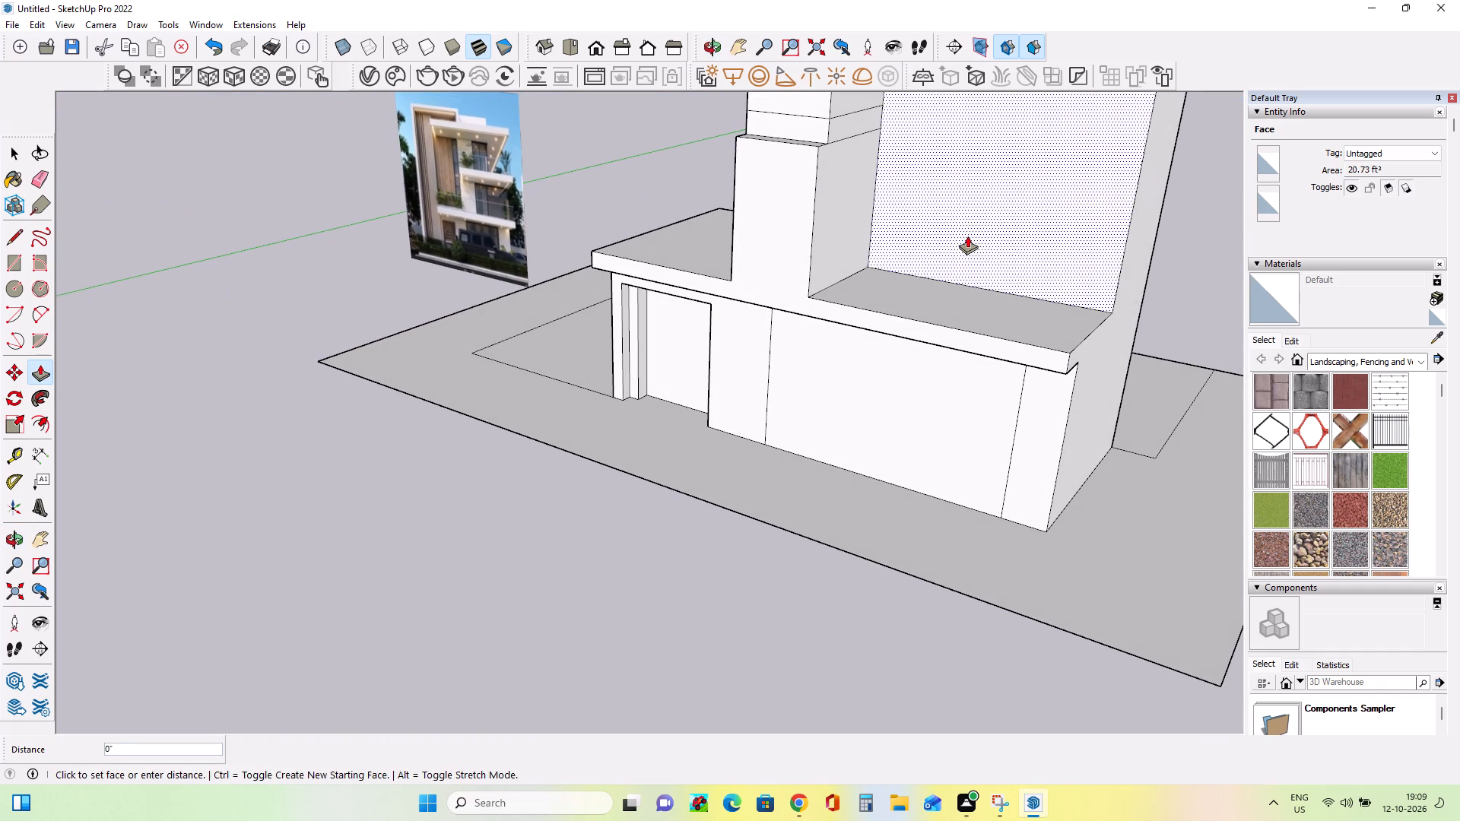
click(966, 236)
Push/Pull the tower's top front face and the thin band below it out about 4 5/16", flush with the lower tower front.
middle_drag(963, 331, 972, 351)
scroll(964, 341, down, 3)
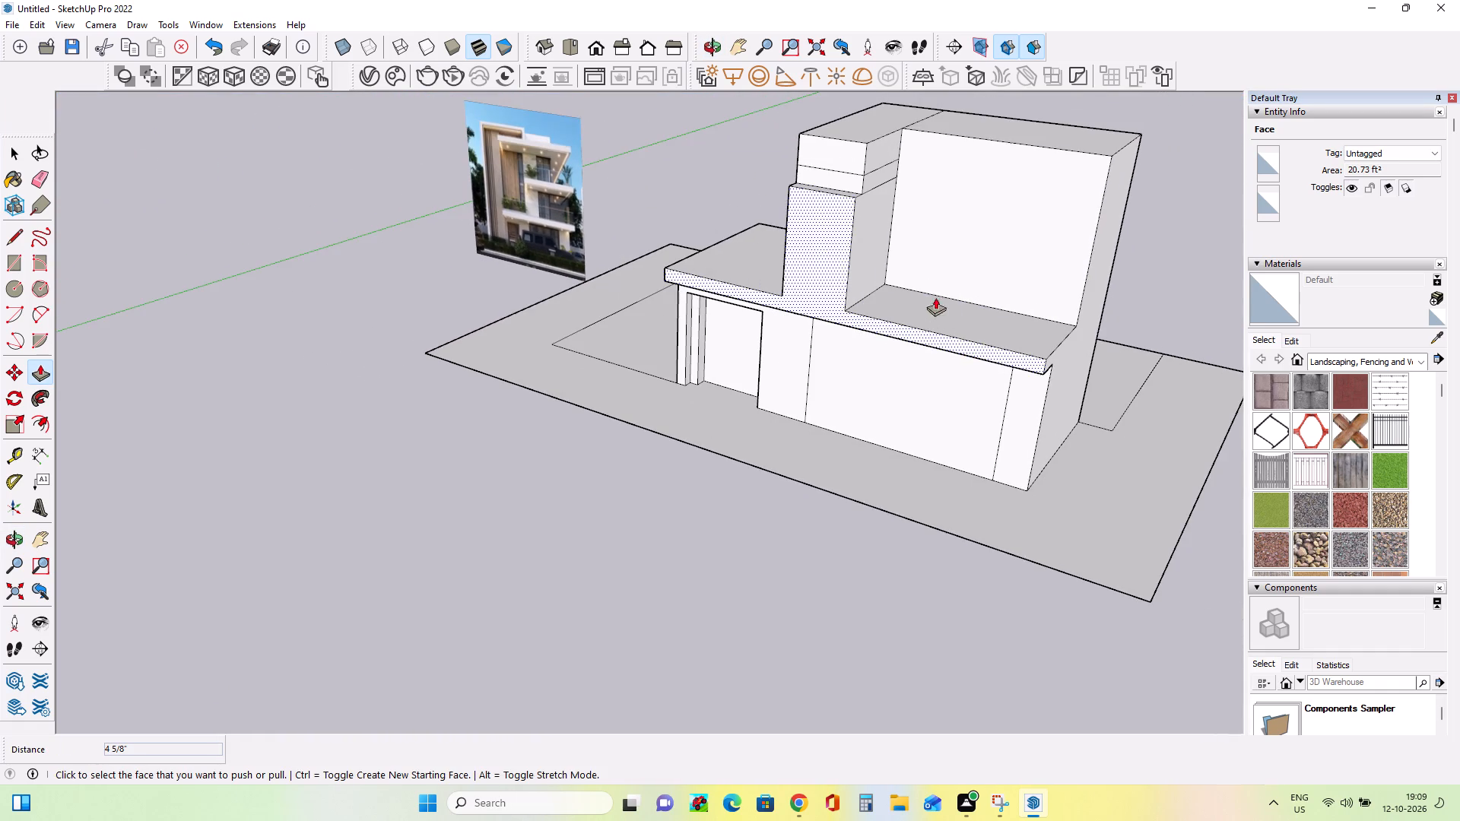
middle_drag(923, 307, 923, 338)
click(849, 164)
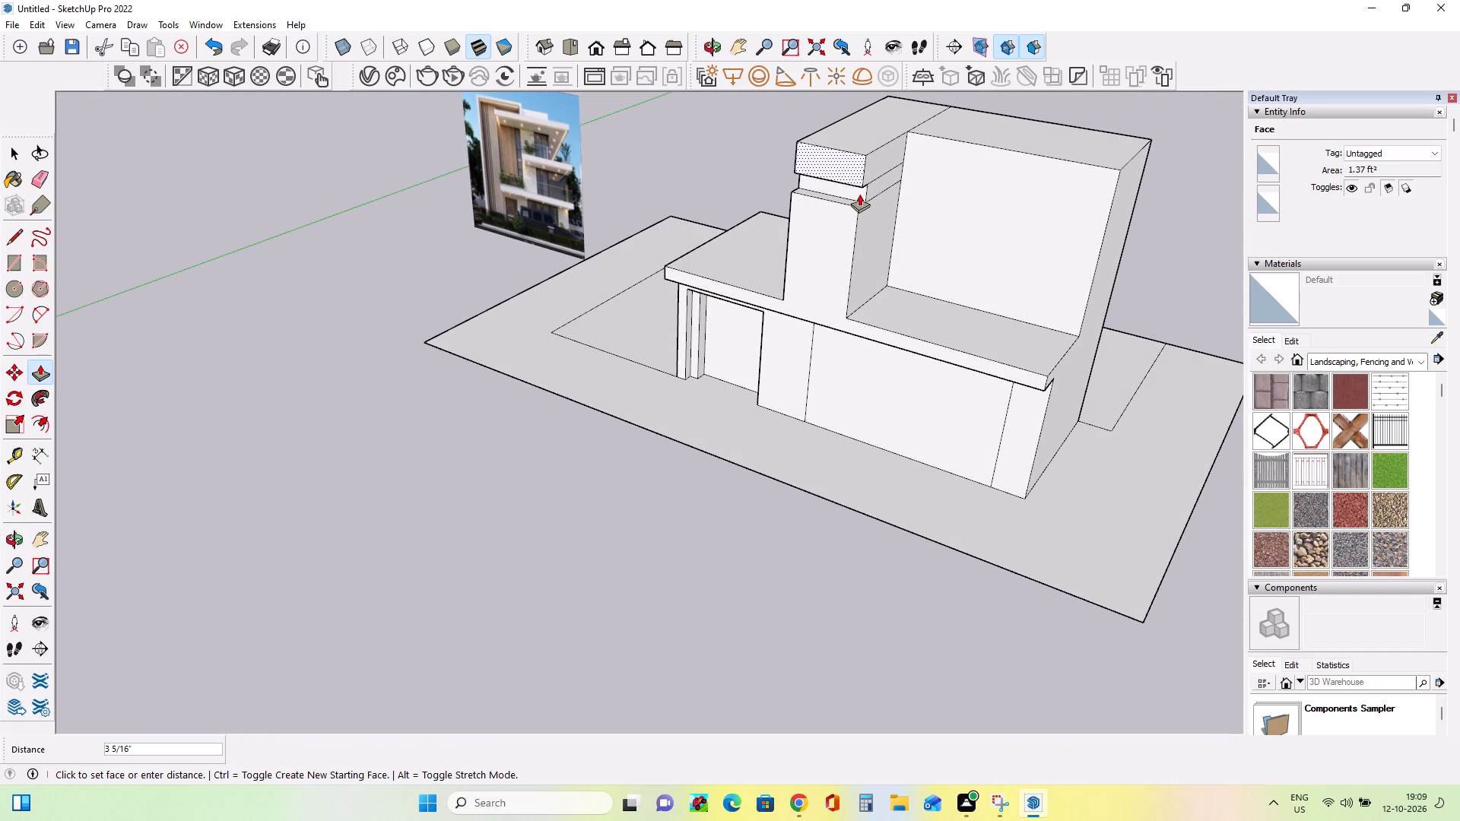
click(859, 194)
click(859, 194)
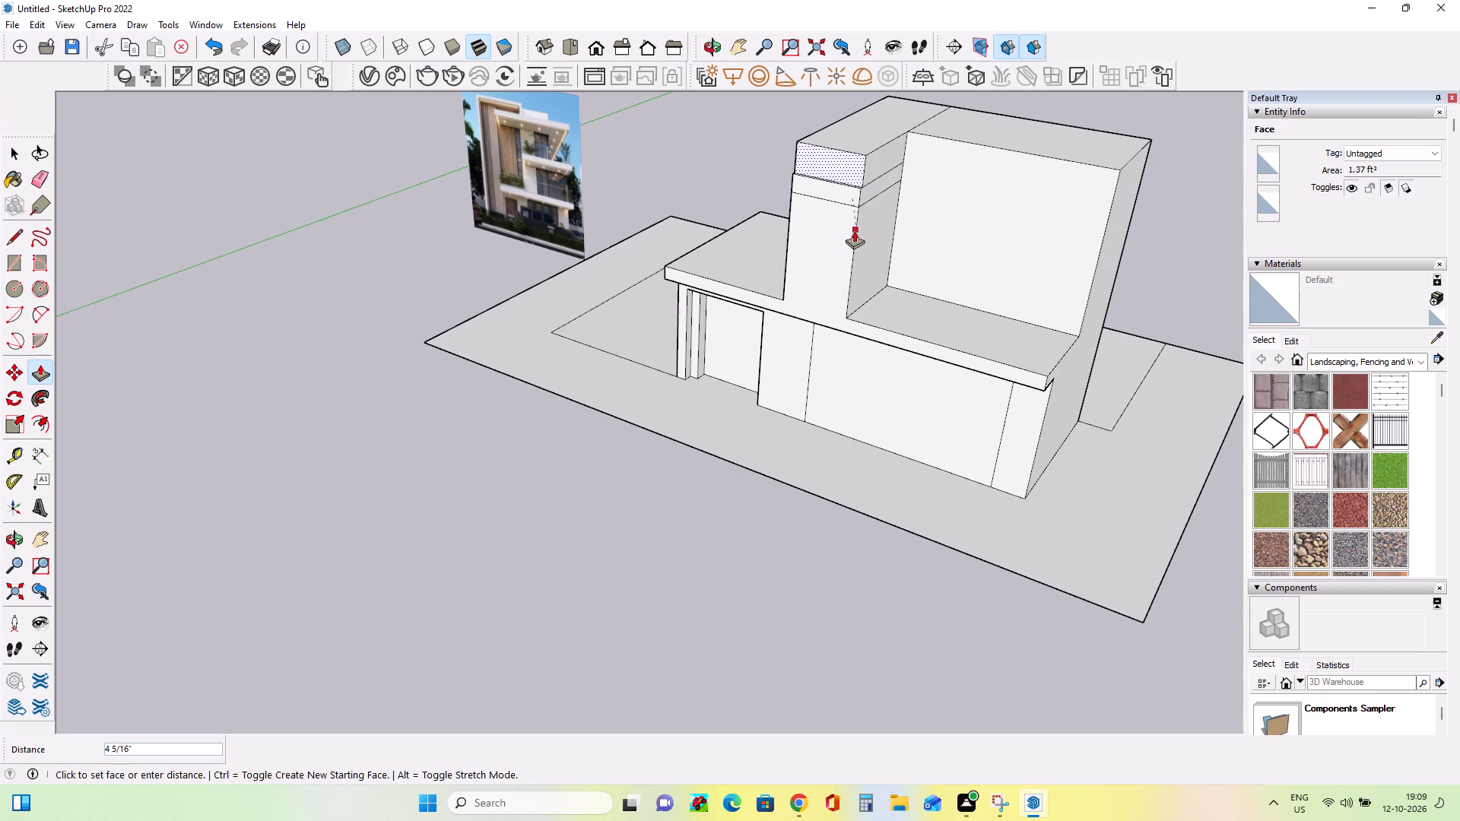
click(854, 230)
click(850, 163)
click(861, 198)
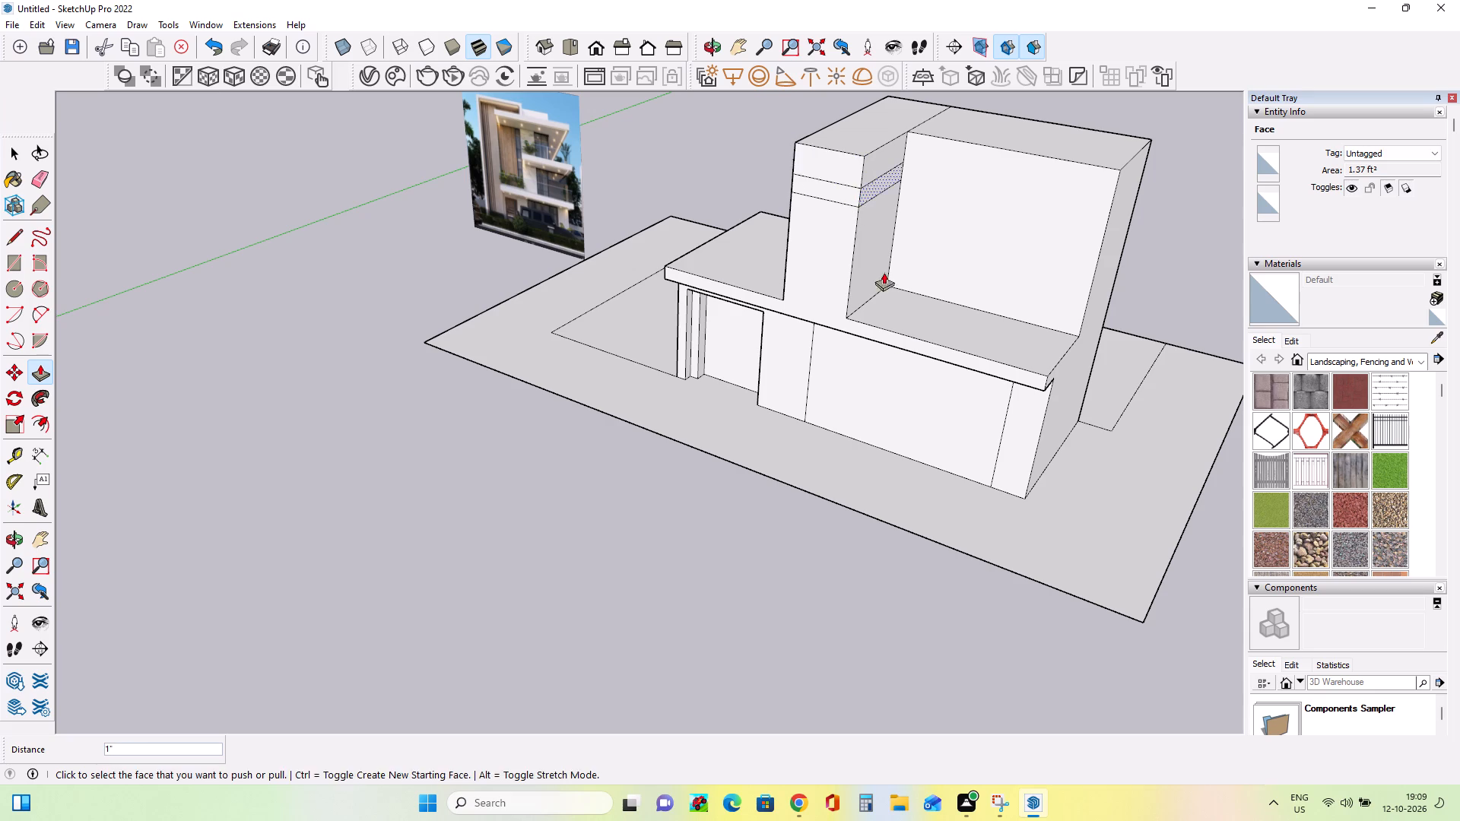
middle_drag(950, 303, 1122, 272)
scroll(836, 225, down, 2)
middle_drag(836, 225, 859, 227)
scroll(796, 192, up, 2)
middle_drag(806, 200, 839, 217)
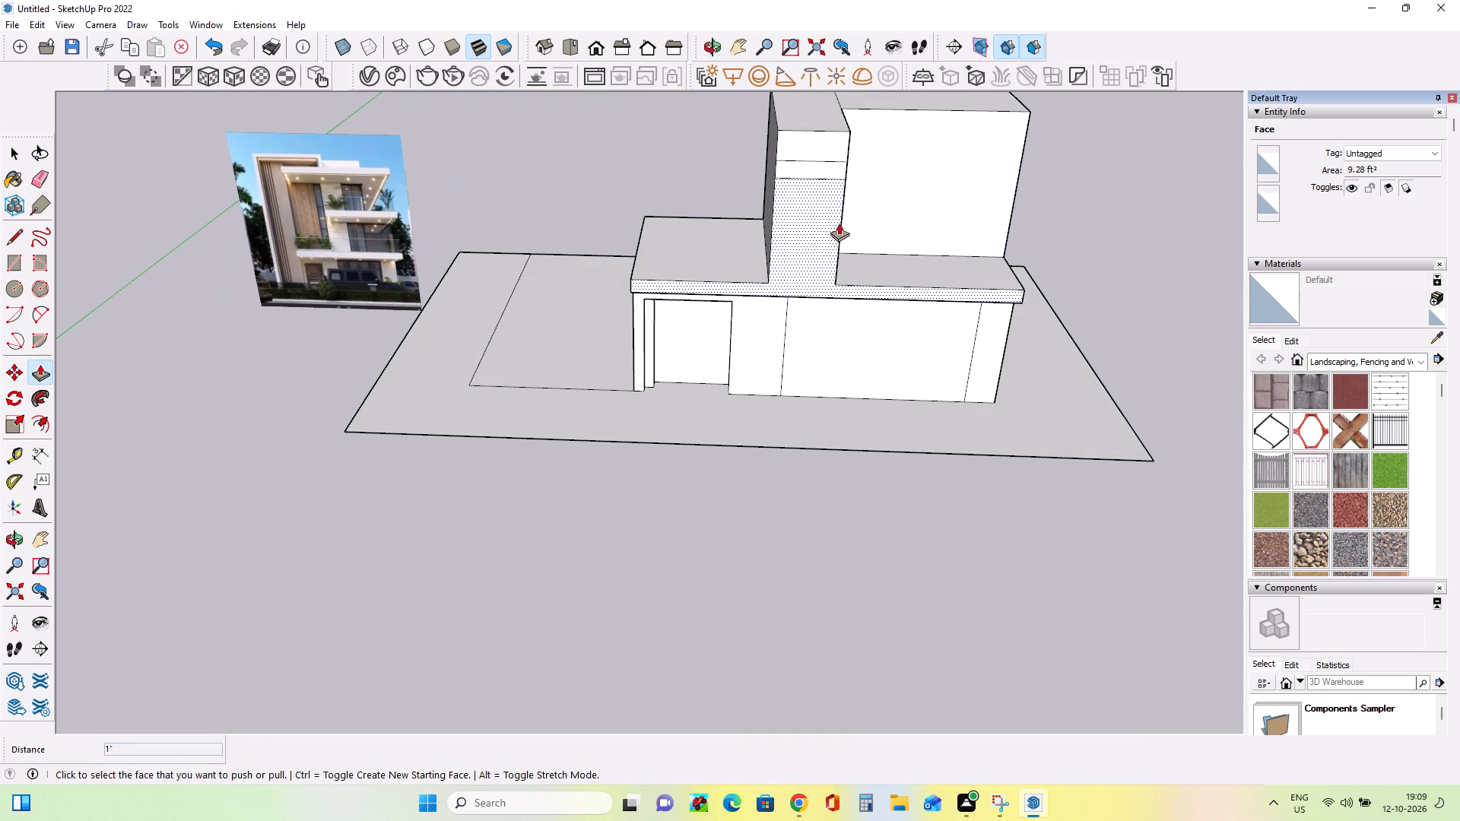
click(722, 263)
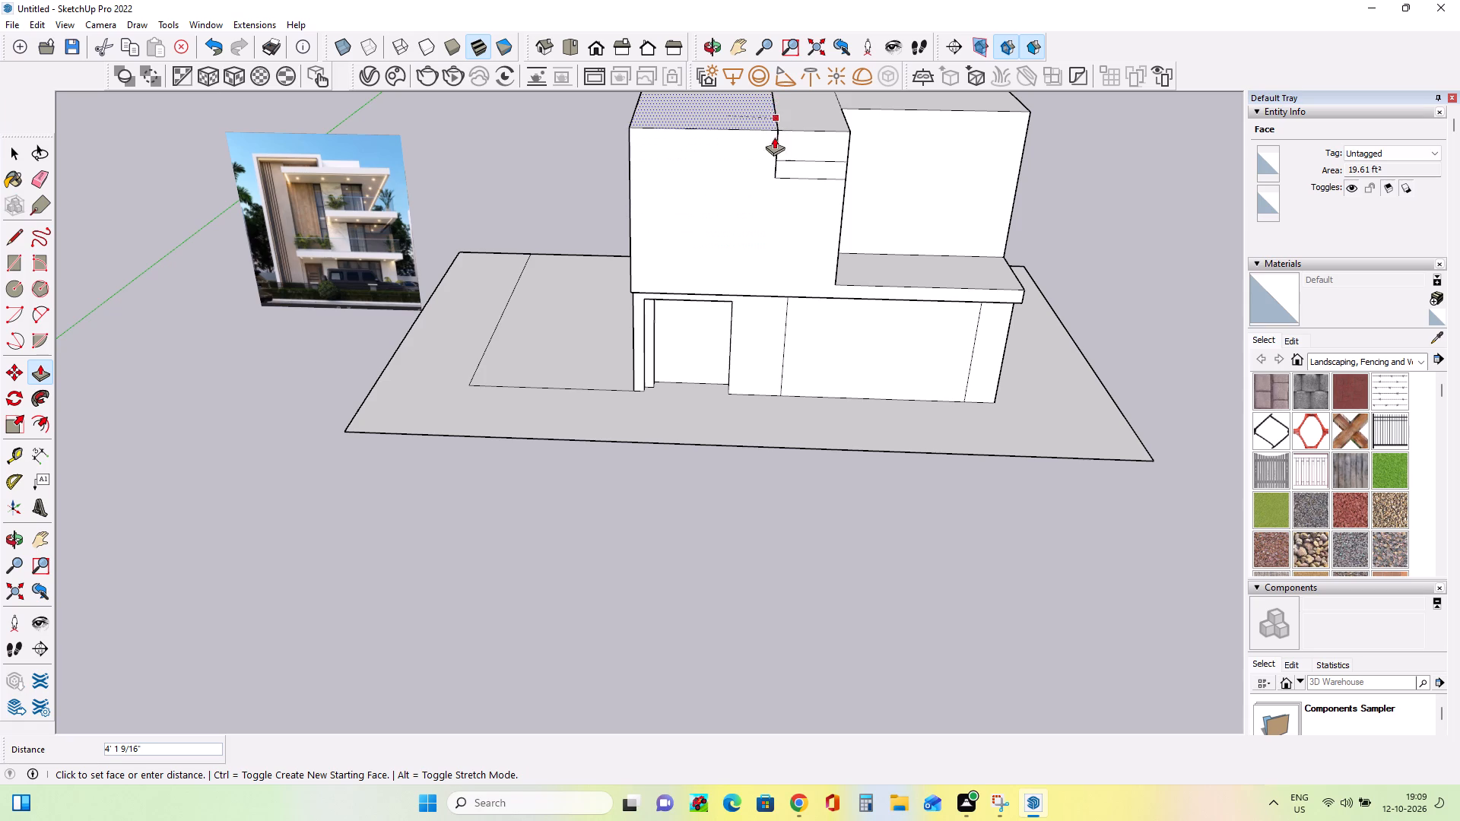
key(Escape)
Push/Pull the tower's door-end side face outward about 1 9/16" over the lower roof.
middle_drag(883, 292, 880, 305)
scroll(824, 286, up, 3)
scroll(246, 179, up, 3)
scroll(187, 195, up, 2)
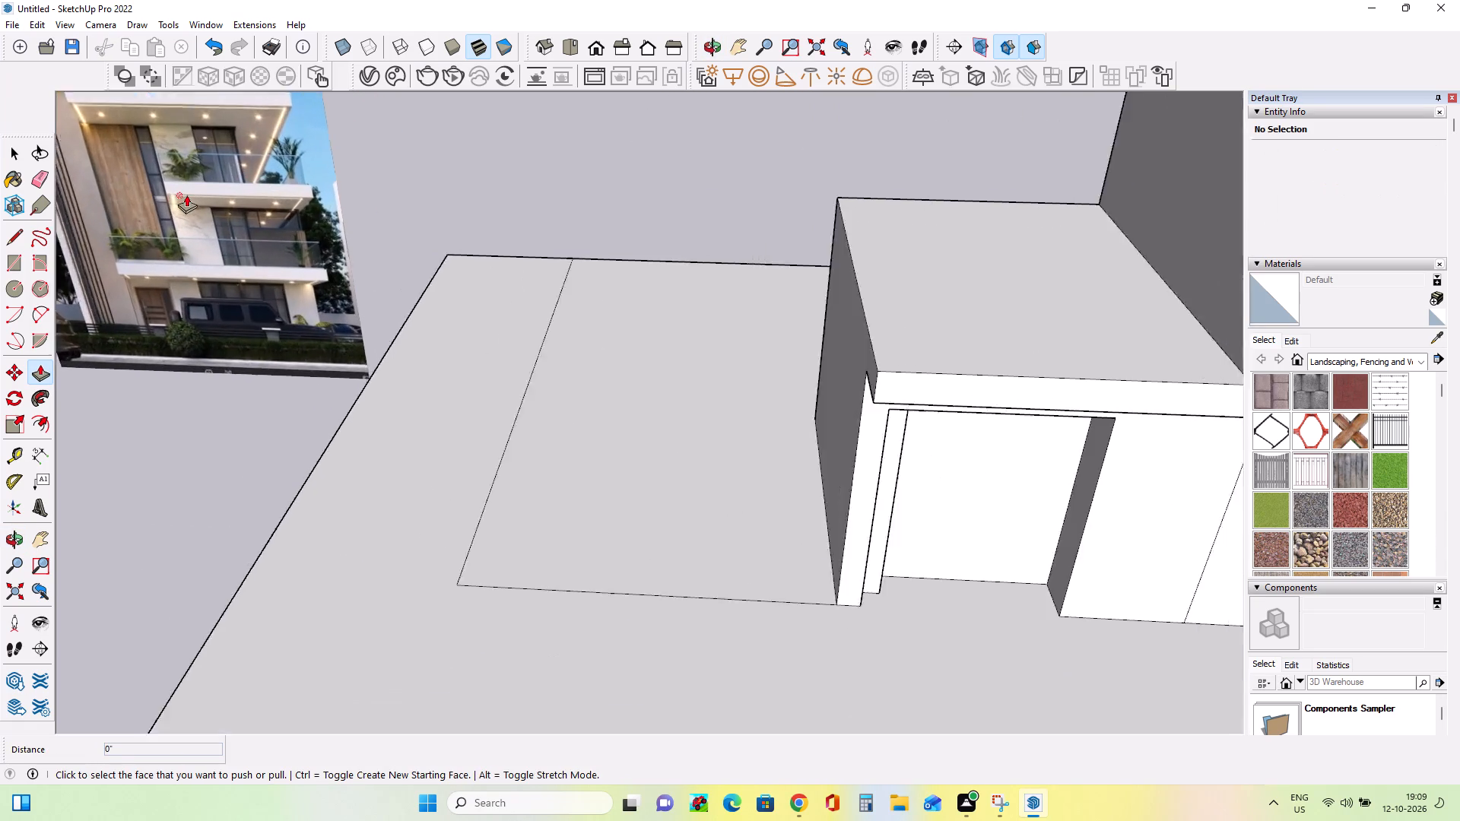
scroll(186, 195, up, 6)
scroll(186, 195, down, 16)
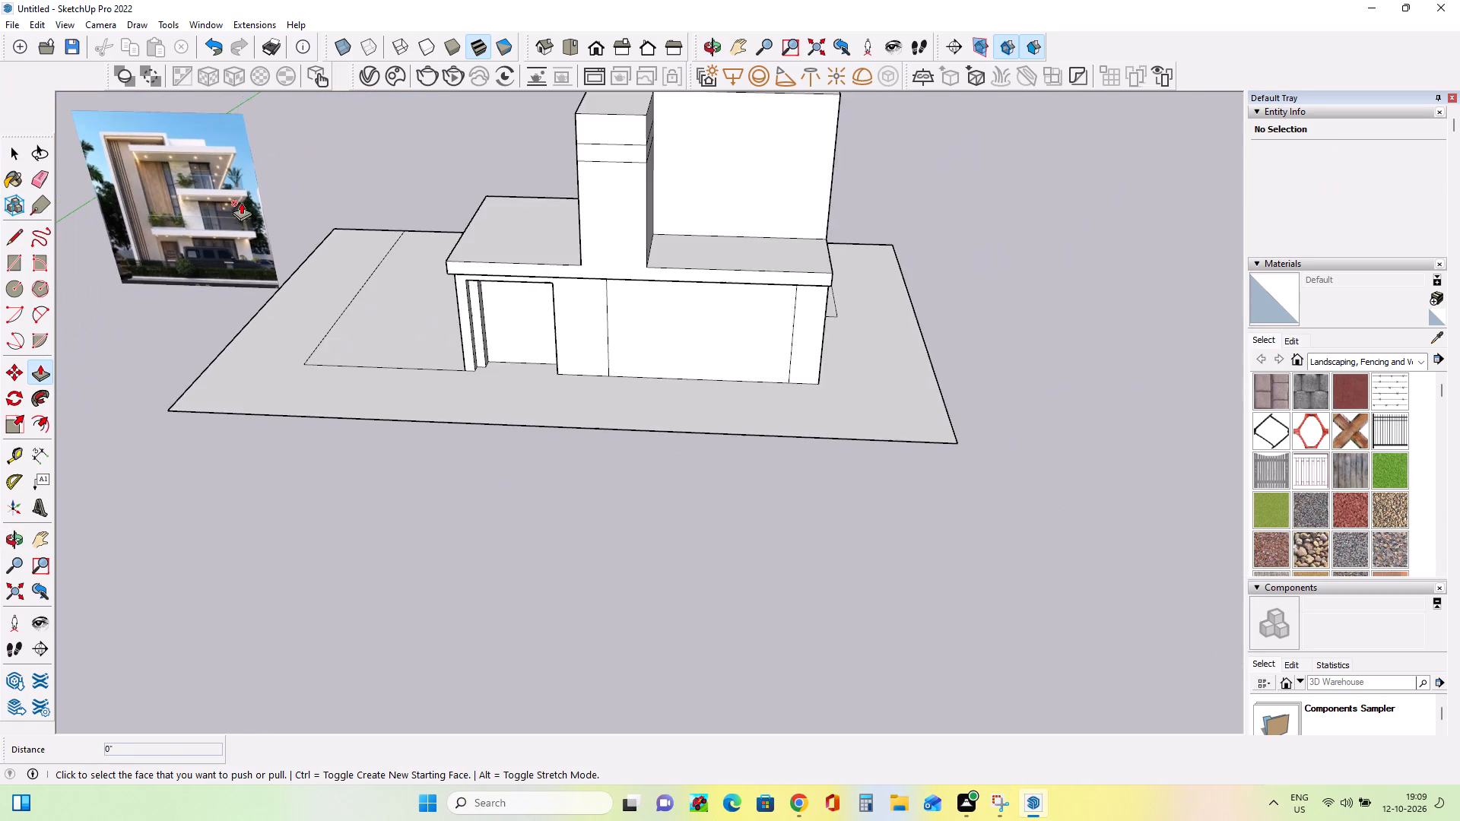
middle_drag(483, 227, 576, 240)
middle_drag(636, 229, 517, 239)
middle_drag(577, 204, 719, 180)
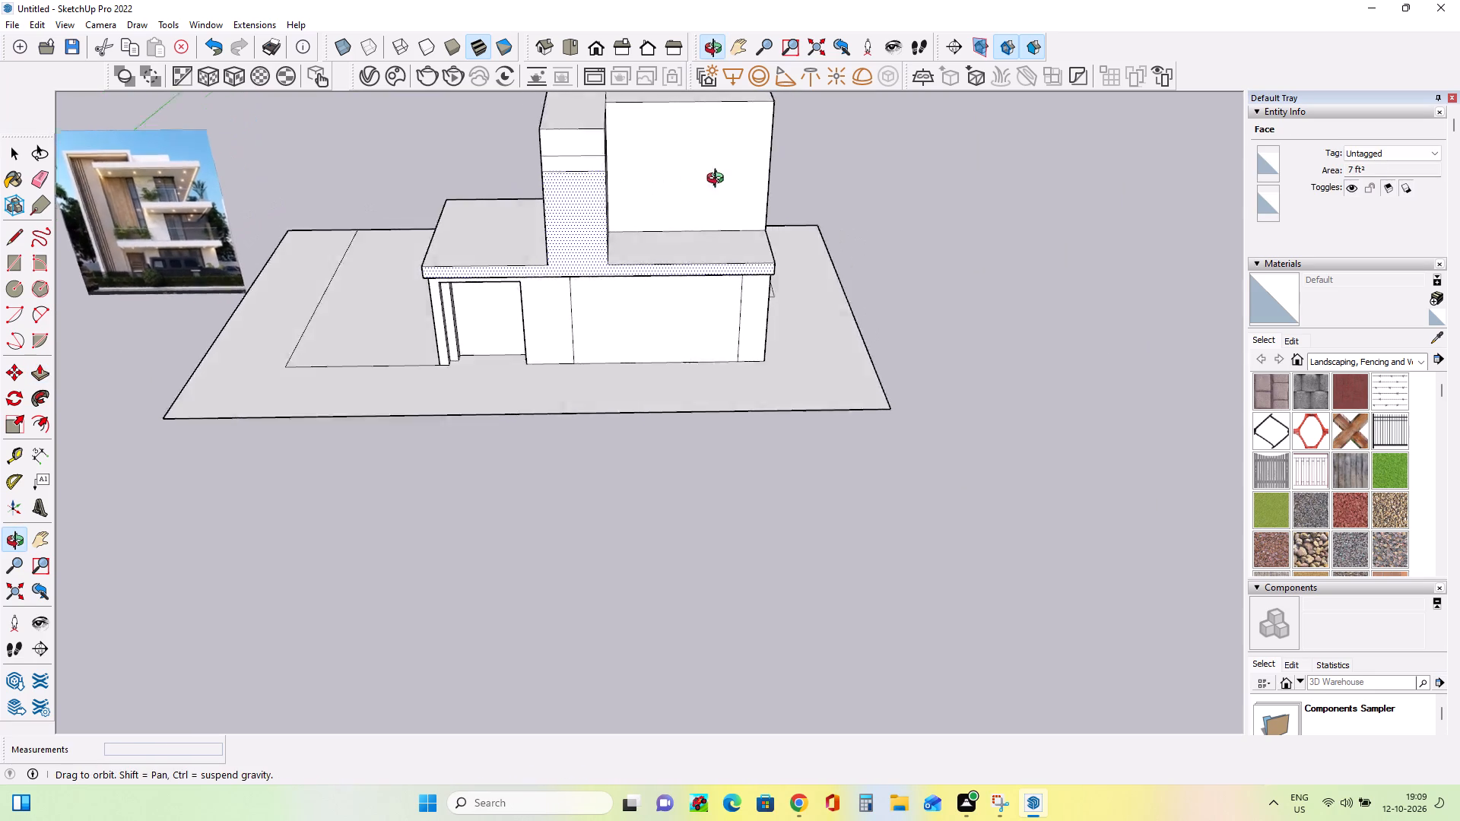
middle_drag(719, 180, 806, 158)
click(546, 236)
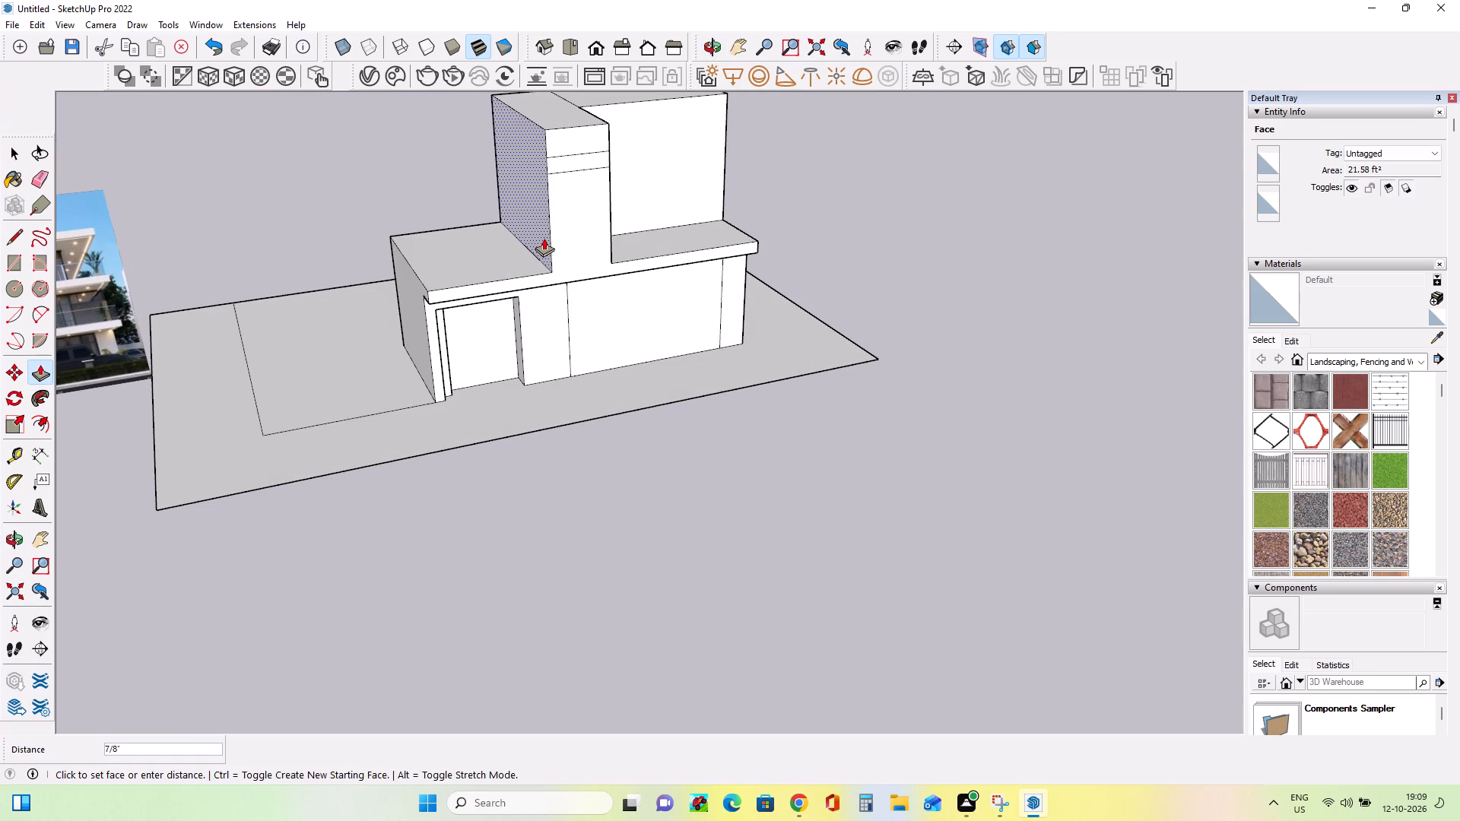
click(542, 239)
Examine the balconies and recessed window walls in the facade image and compare them with the terrace beside the tower.
middle_drag(715, 257, 569, 278)
scroll(569, 278, down, 1)
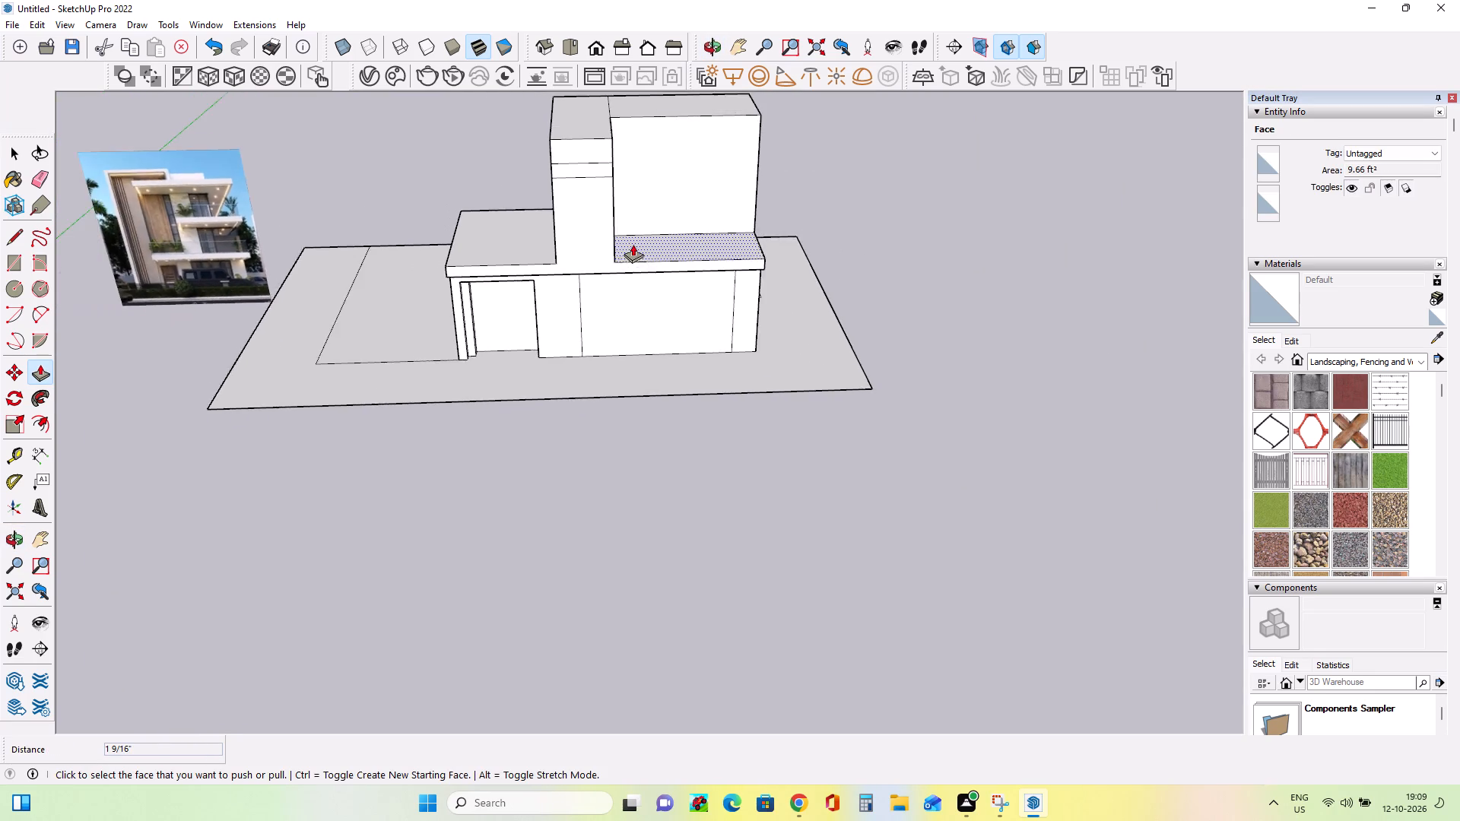
scroll(633, 244, down, 4)
scroll(684, 175, up, 4)
scroll(490, 284, up, 2)
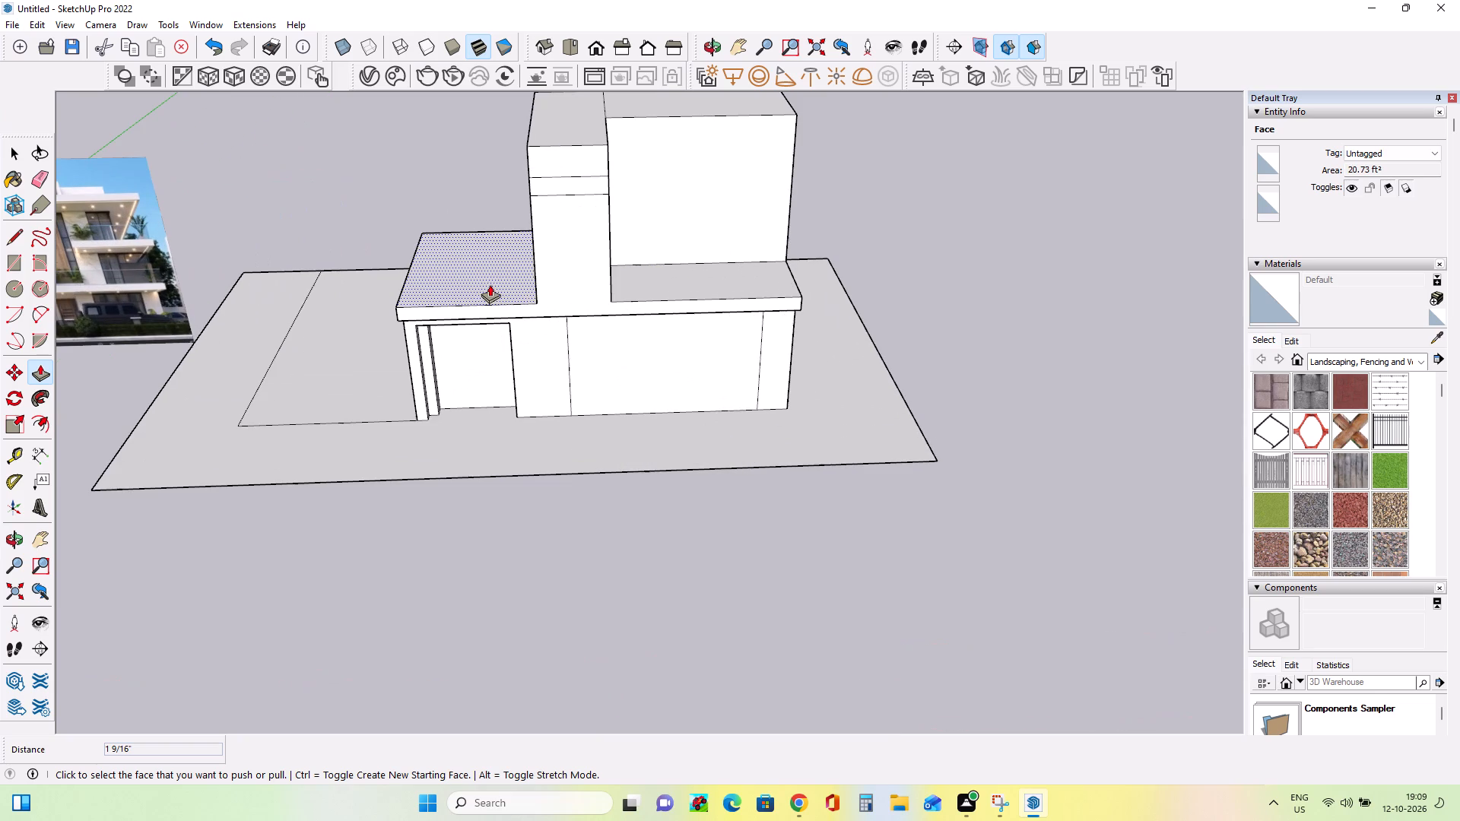
middle_drag(693, 291, 684, 300)
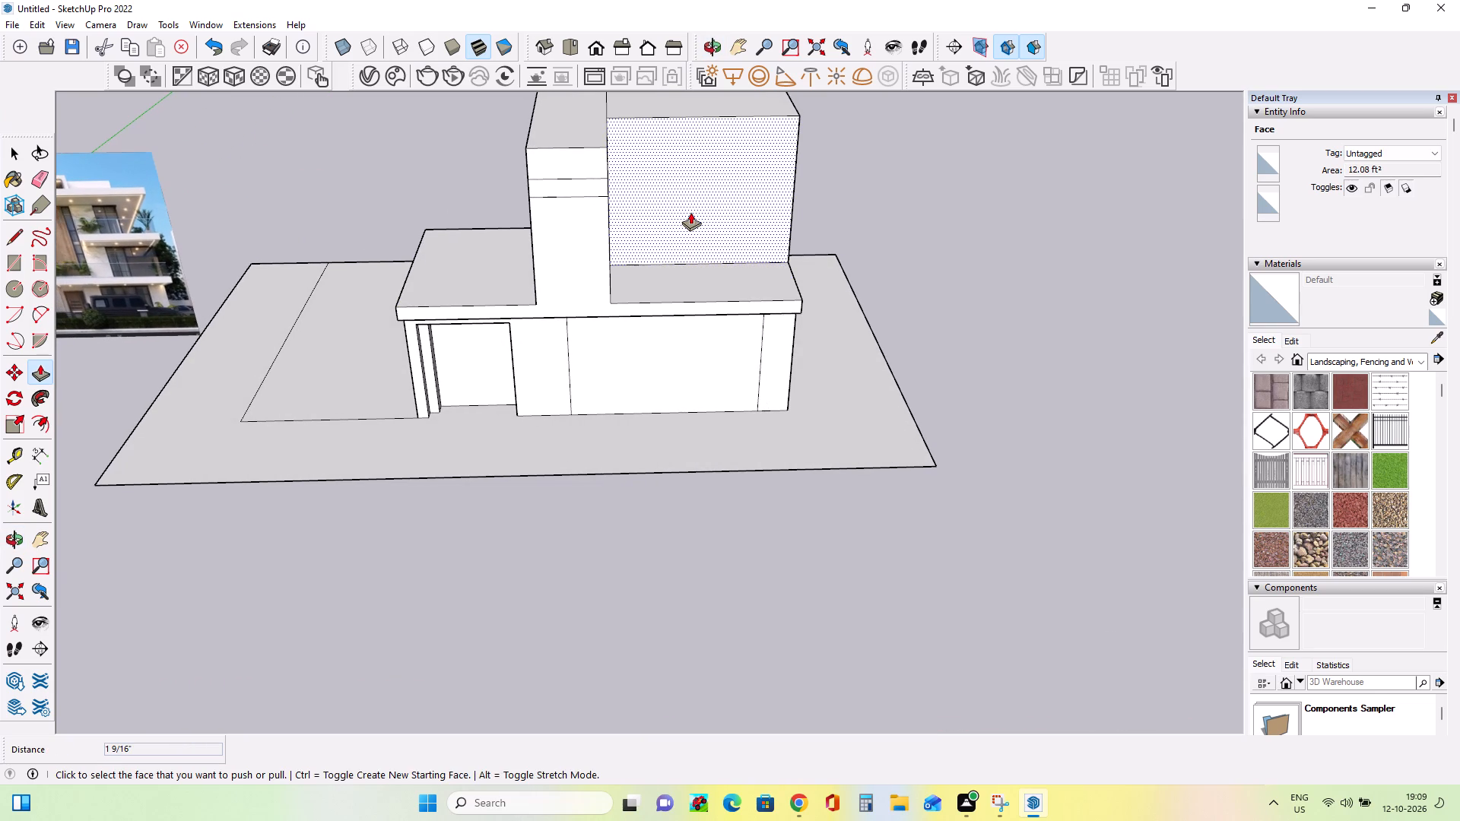
scroll(131, 262, up, 13)
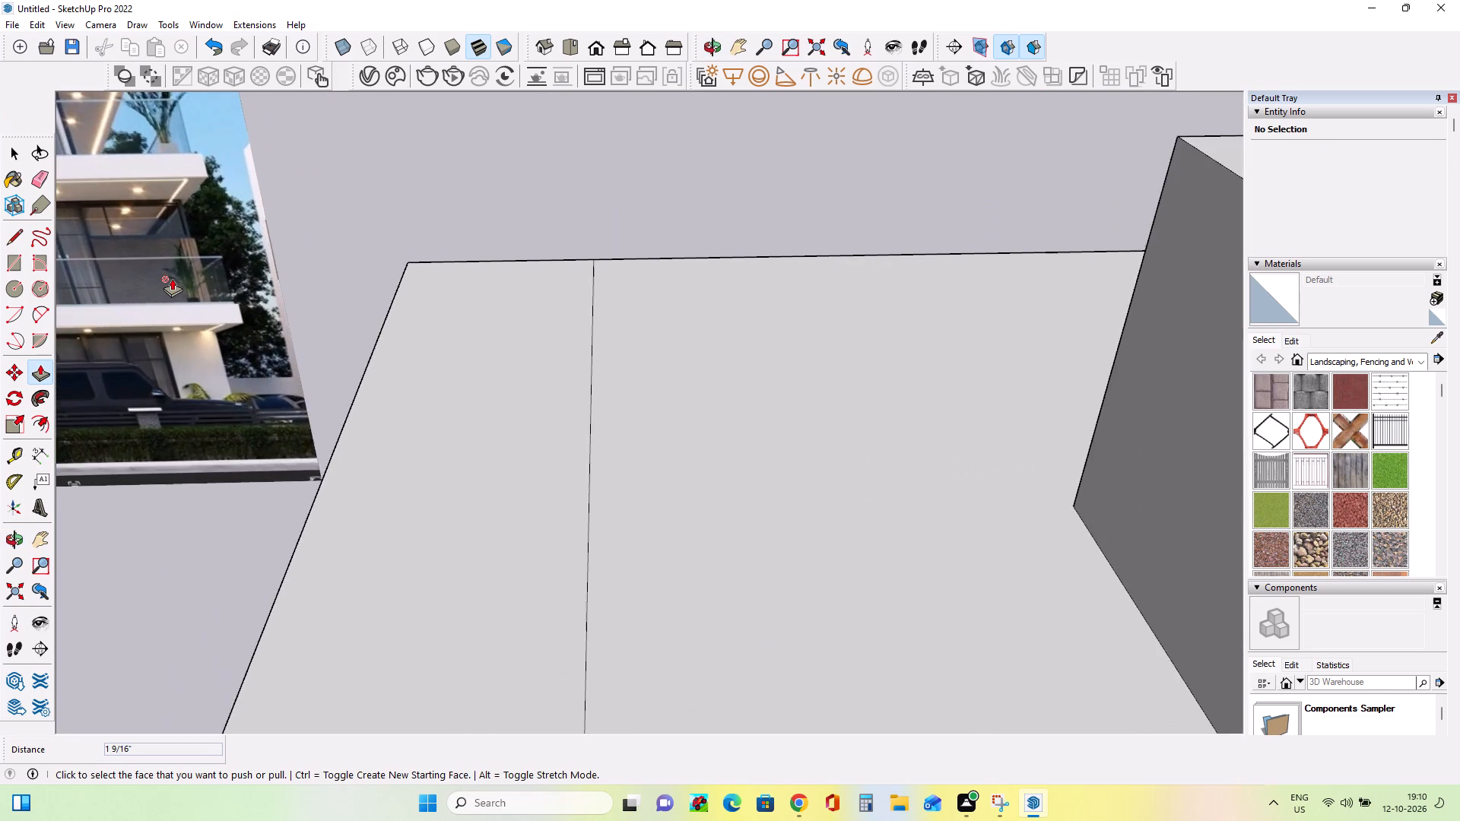
scroll(172, 278, up, 1)
middle_click(178, 255)
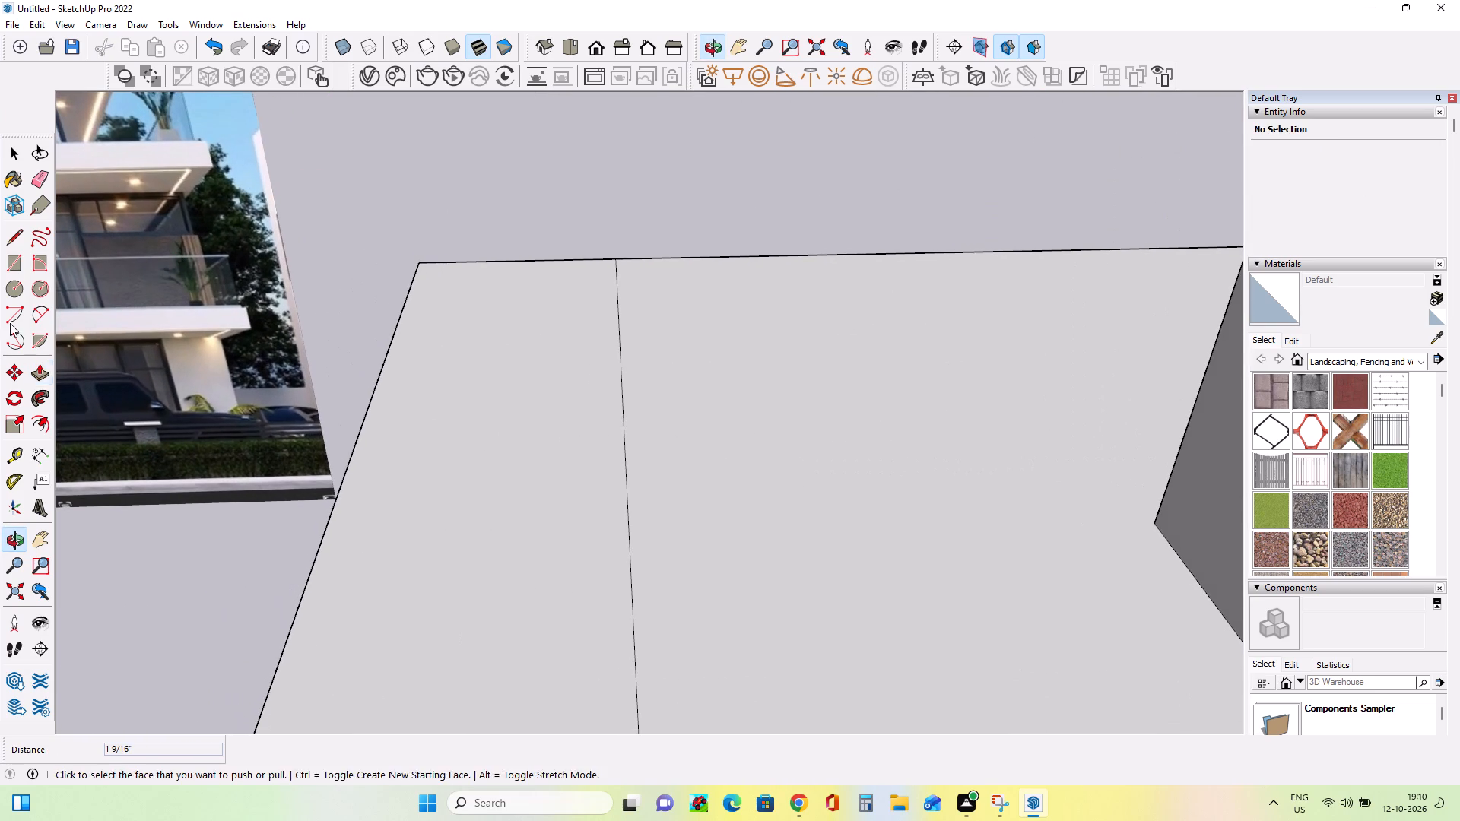
click(36, 544)
drag(116, 317, 233, 318)
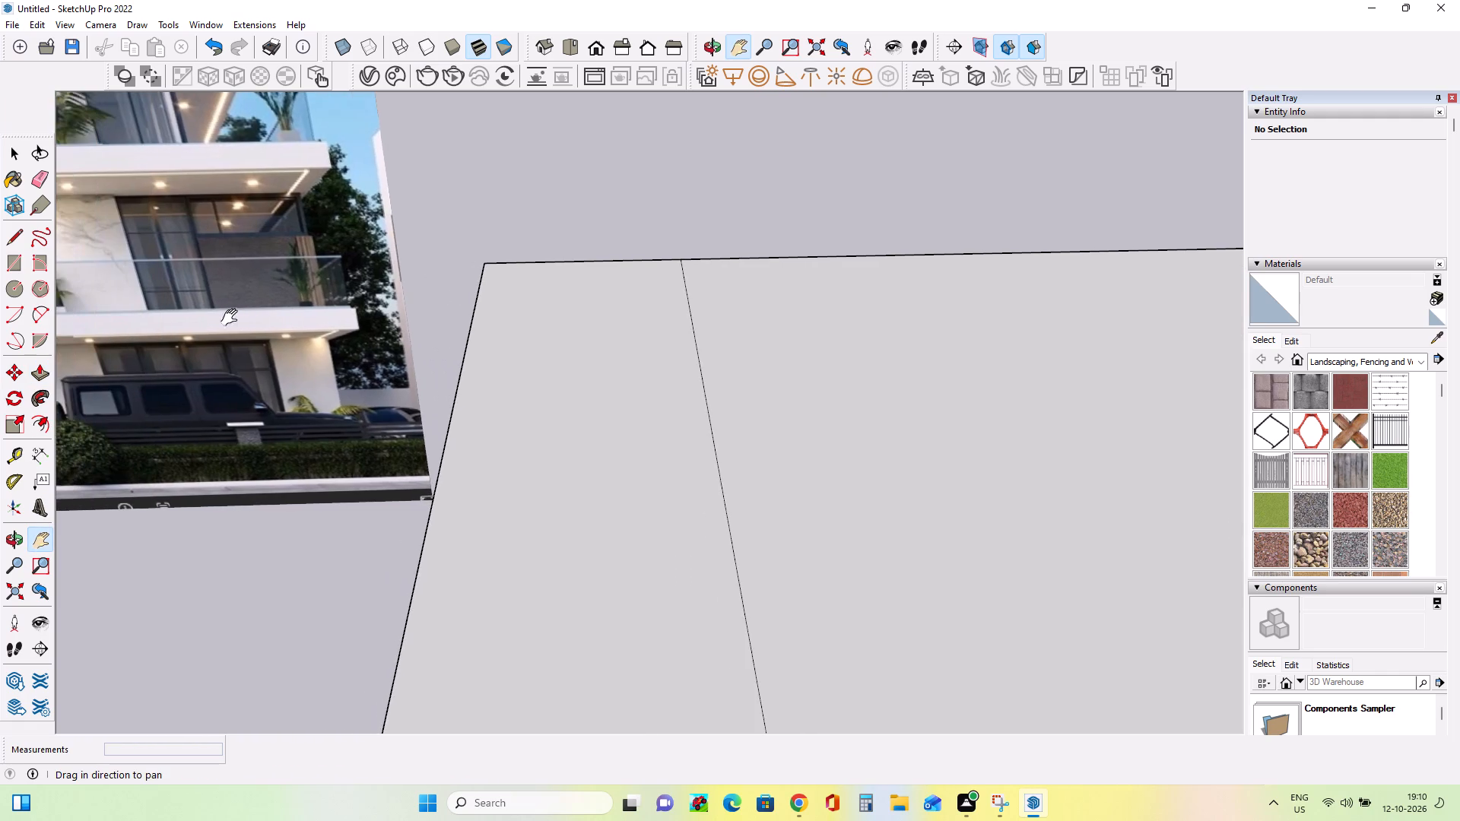
drag(233, 318, 227, 318)
scroll(262, 217, up, 5)
drag(344, 277, 417, 284)
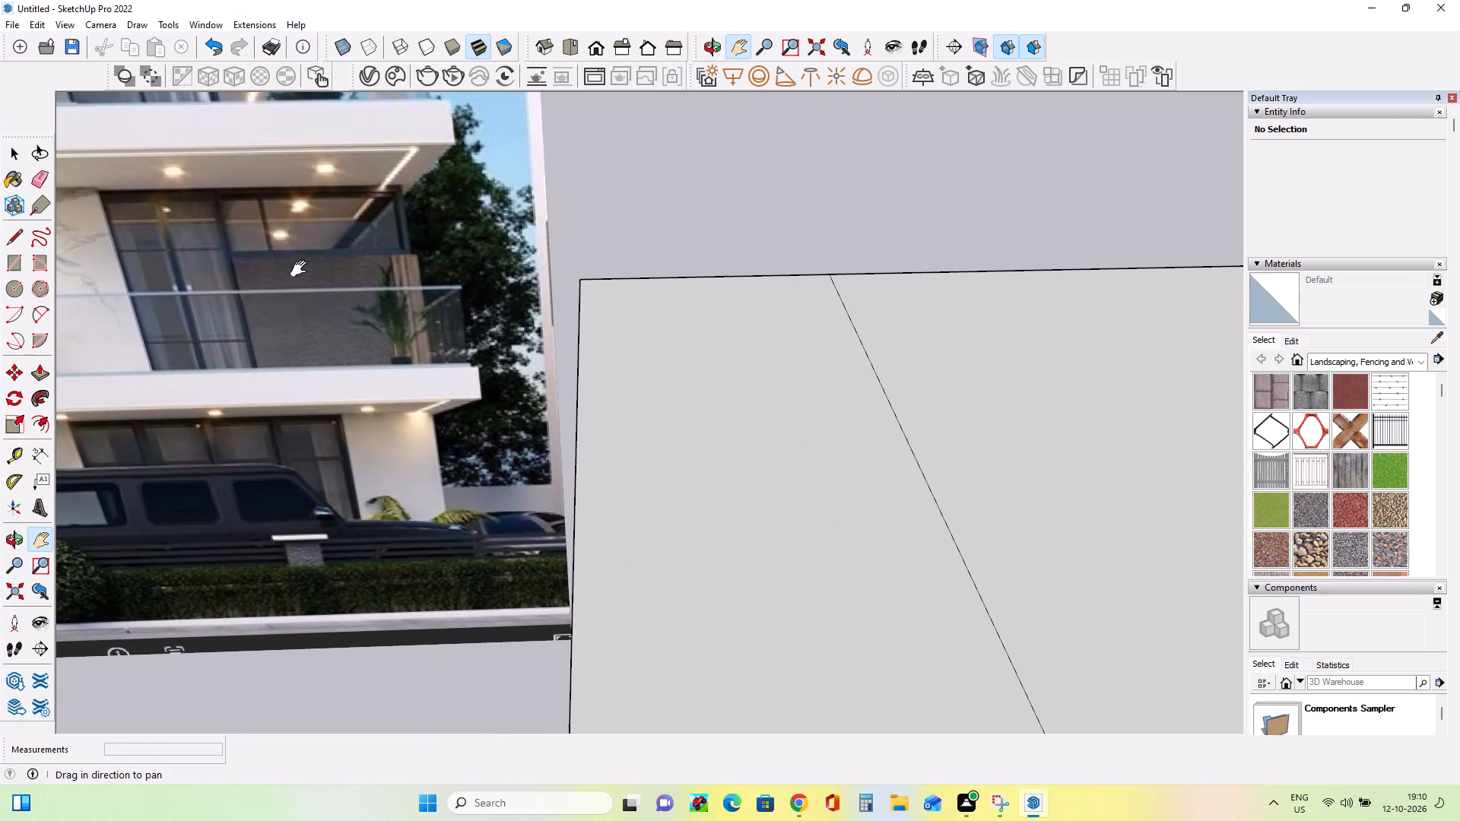
scroll(221, 255, down, 12)
scroll(221, 255, up, 1)
scroll(221, 255, down, 9)
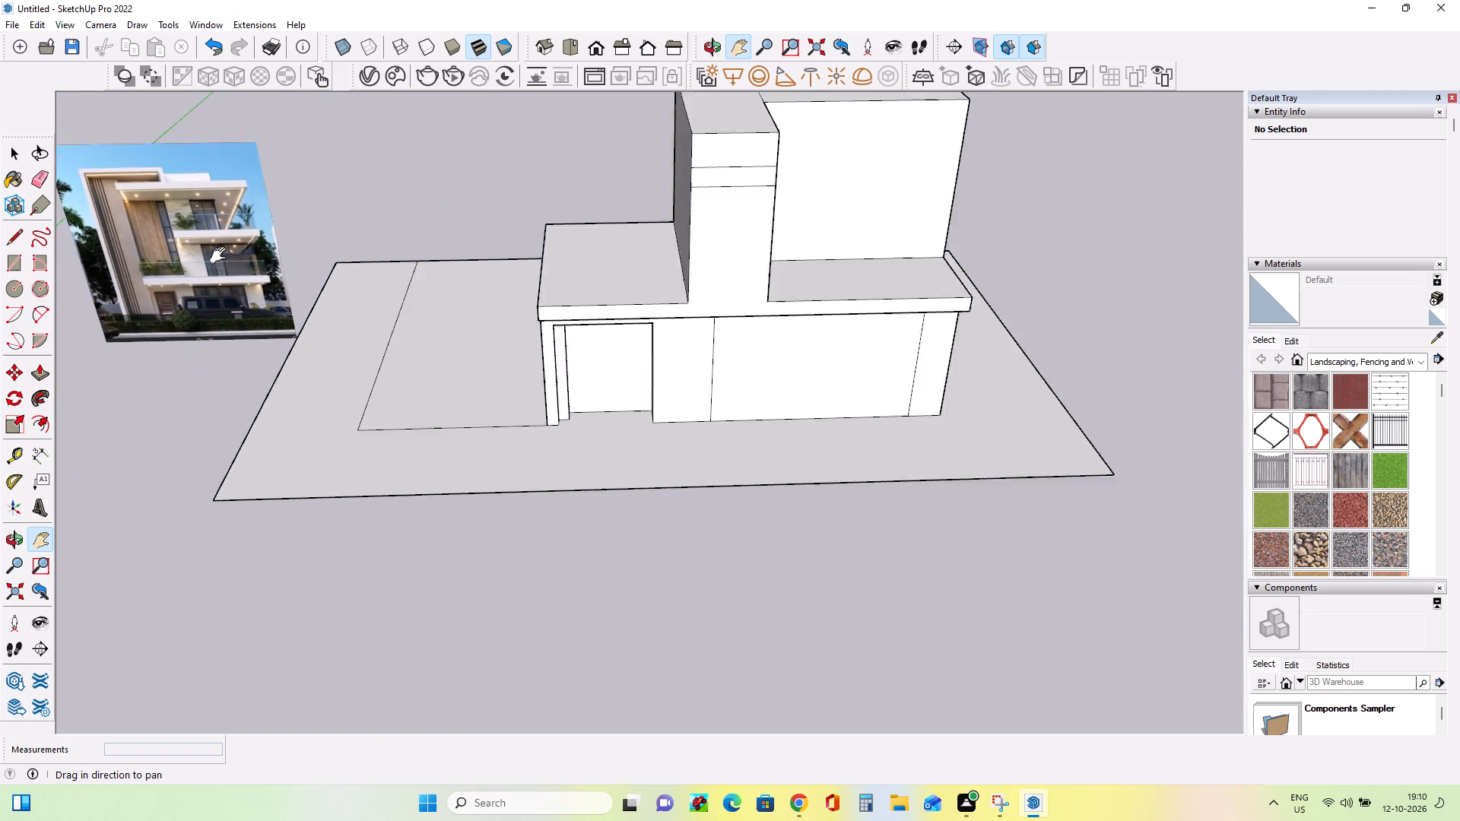
scroll(221, 255, down, 2)
Draw thin rectangles on the terrace's outer edges: about 5' 1/4" by 1 15/16" along the front, 2' 4 7/8" by 1 13/16" along the window end.
middle_drag(653, 404, 599, 436)
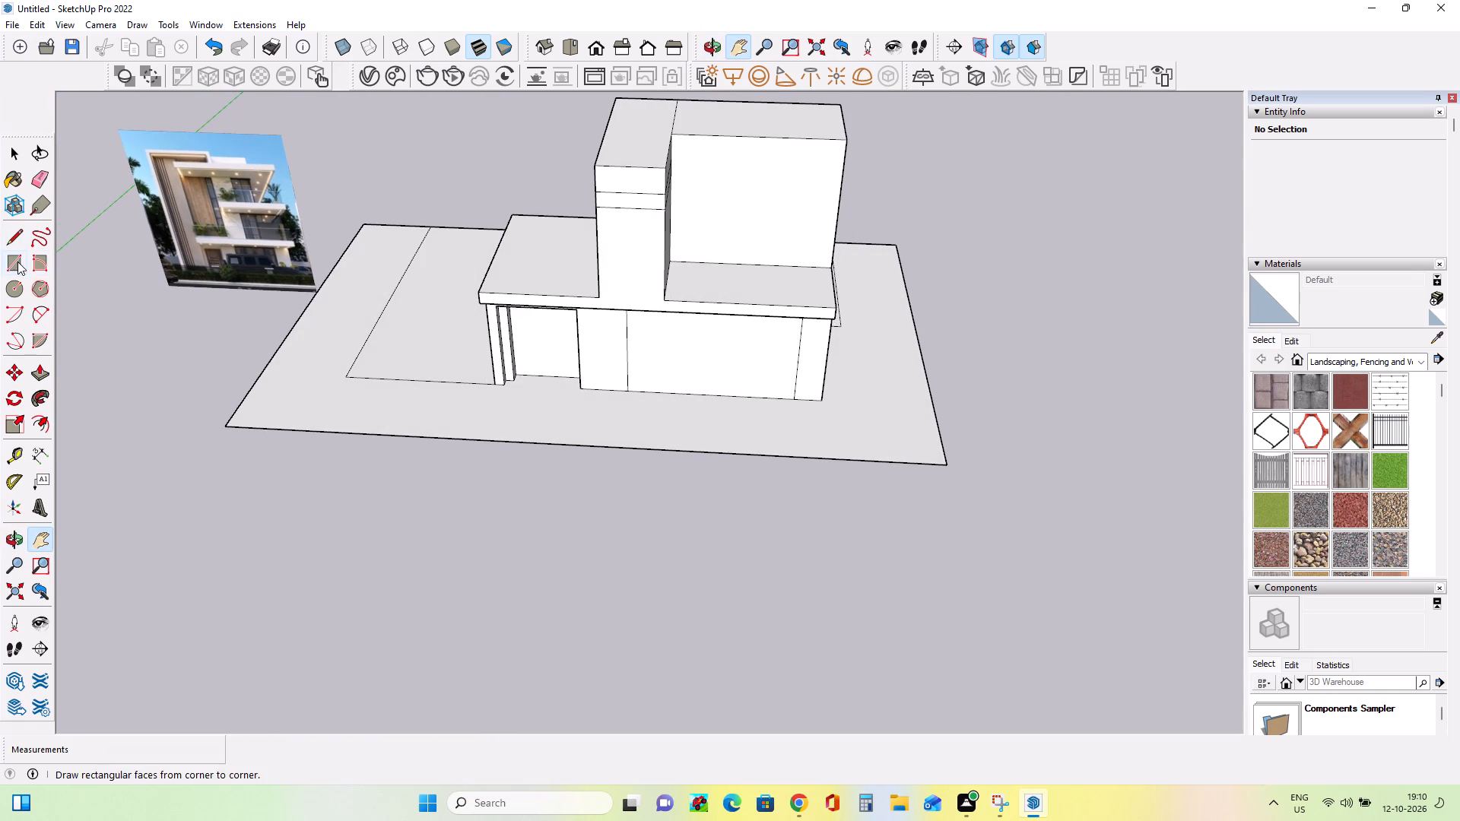
click(17, 262)
middle_drag(847, 315, 790, 417)
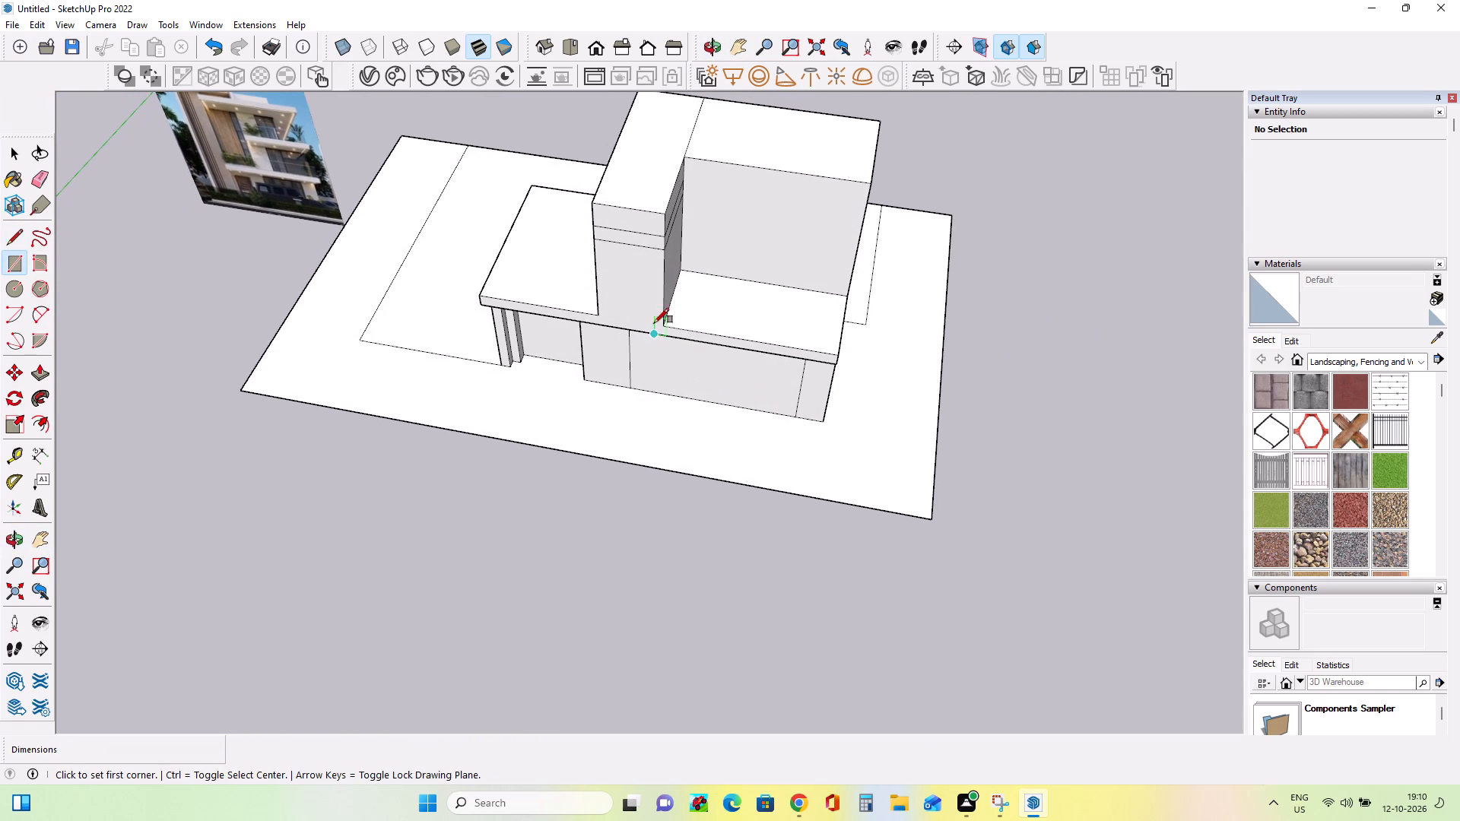
click(667, 326)
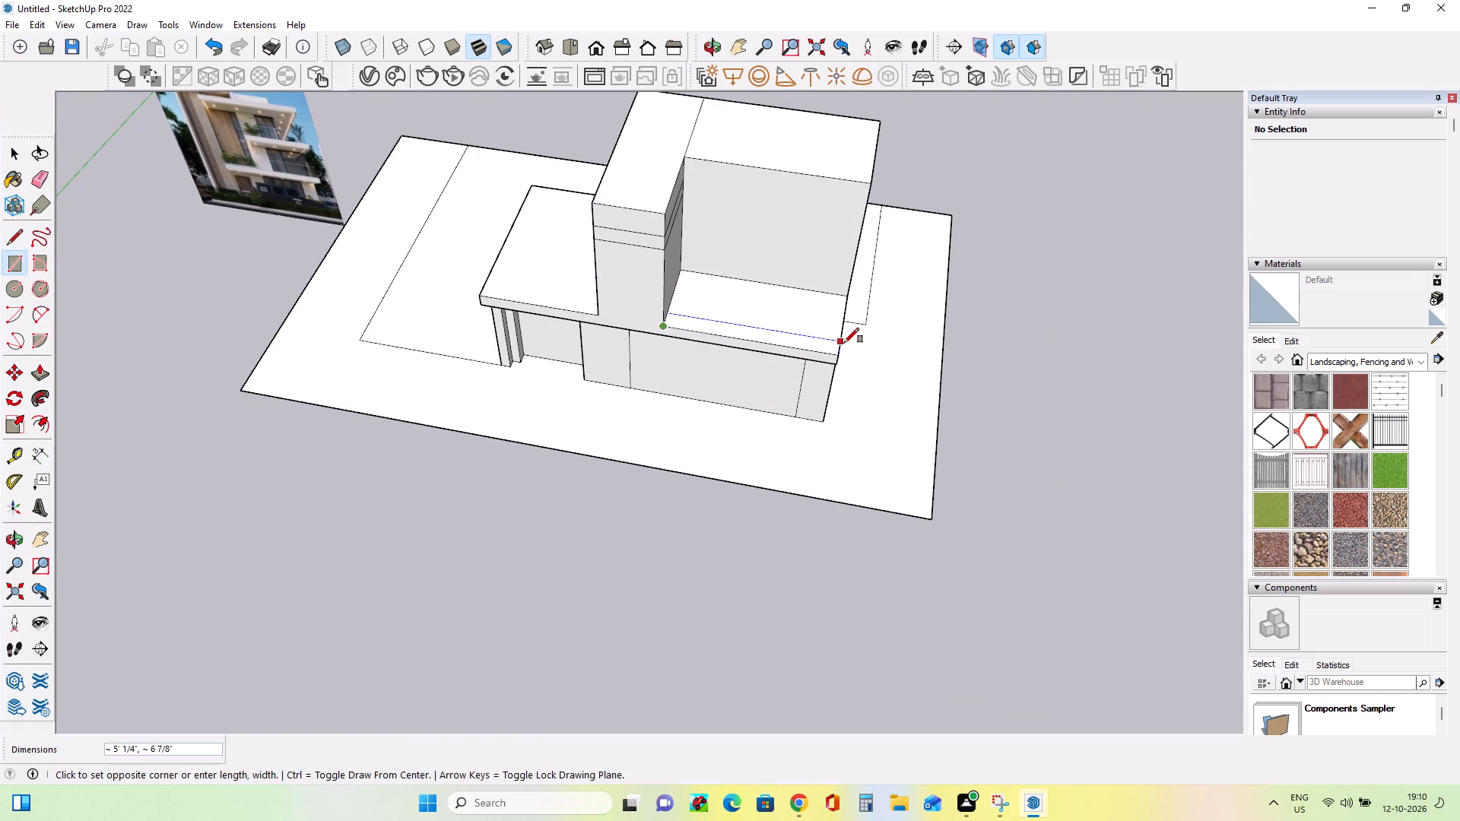
scroll(843, 347, up, 6)
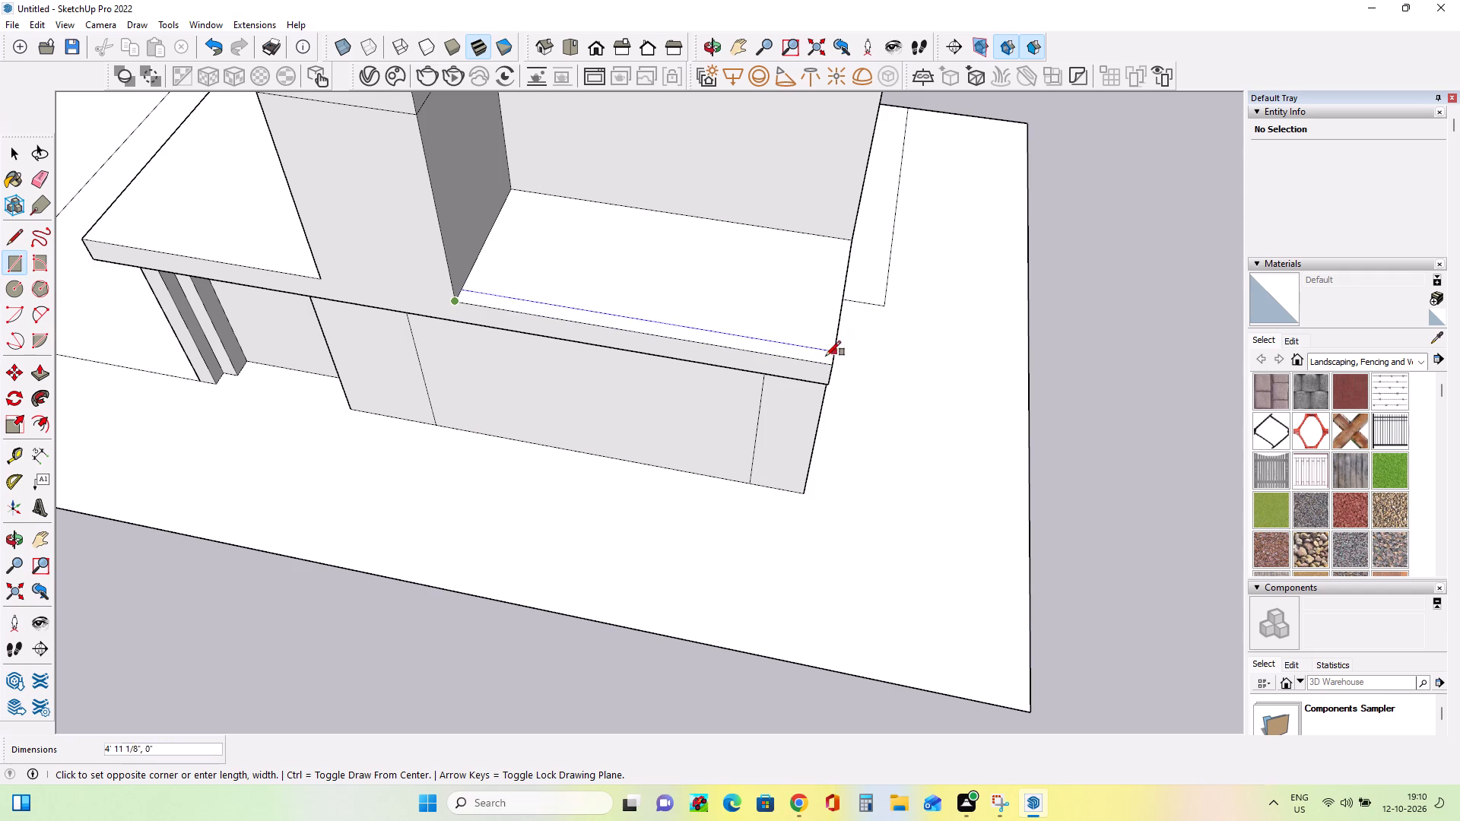
click(835, 356)
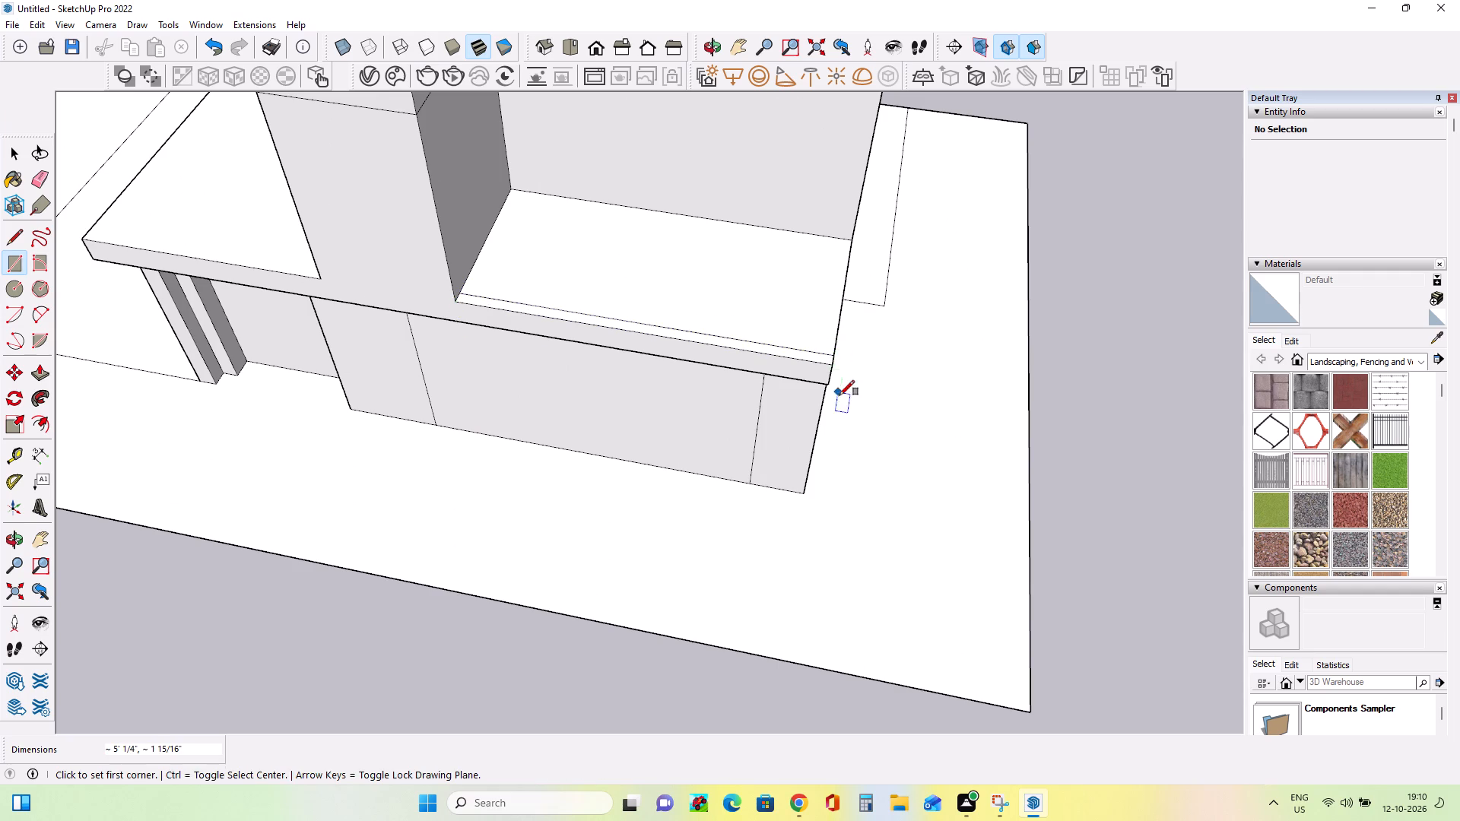
middle_drag(839, 395, 655, 381)
click(758, 401)
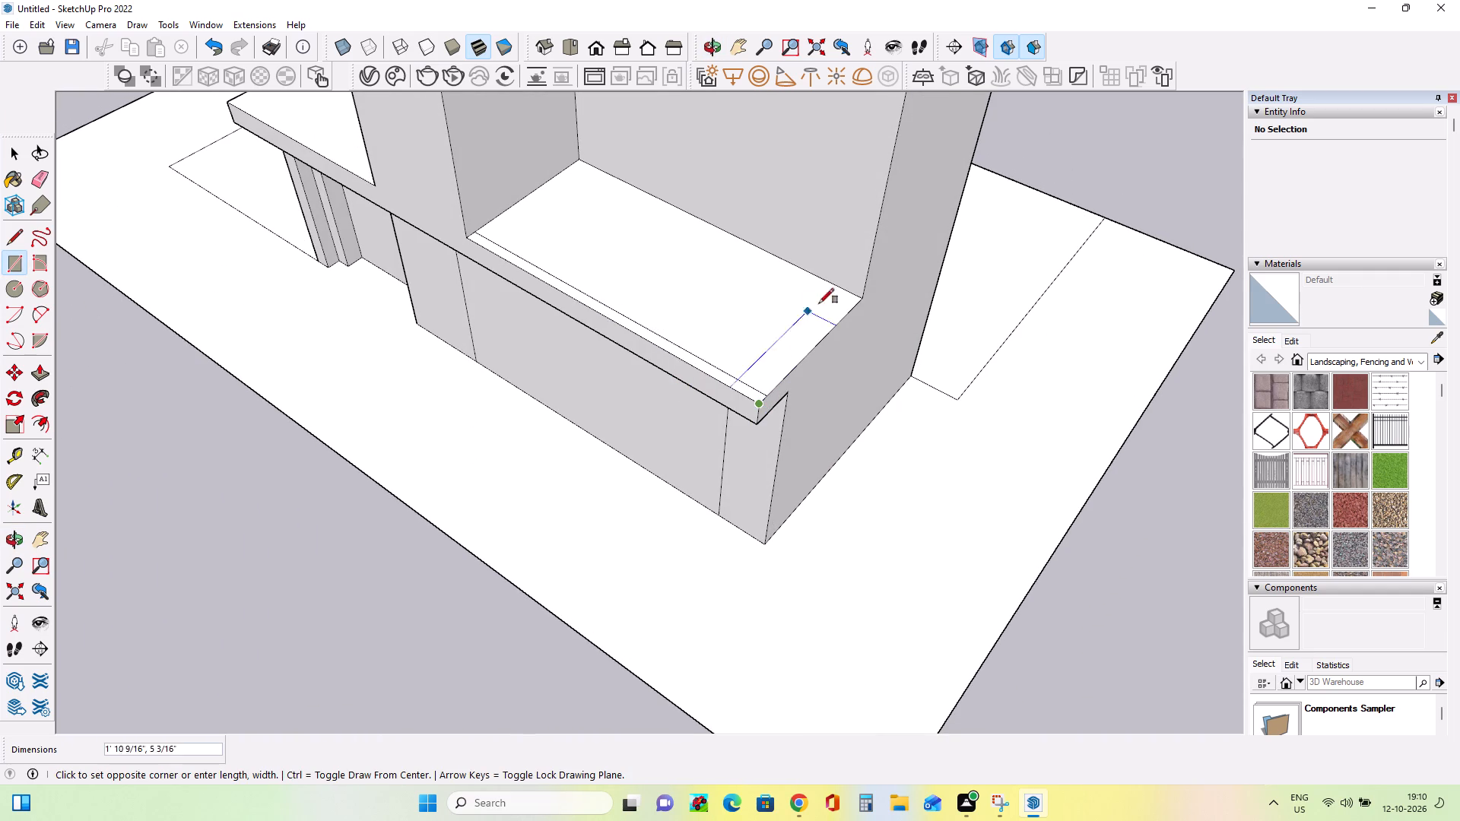
click(852, 294)
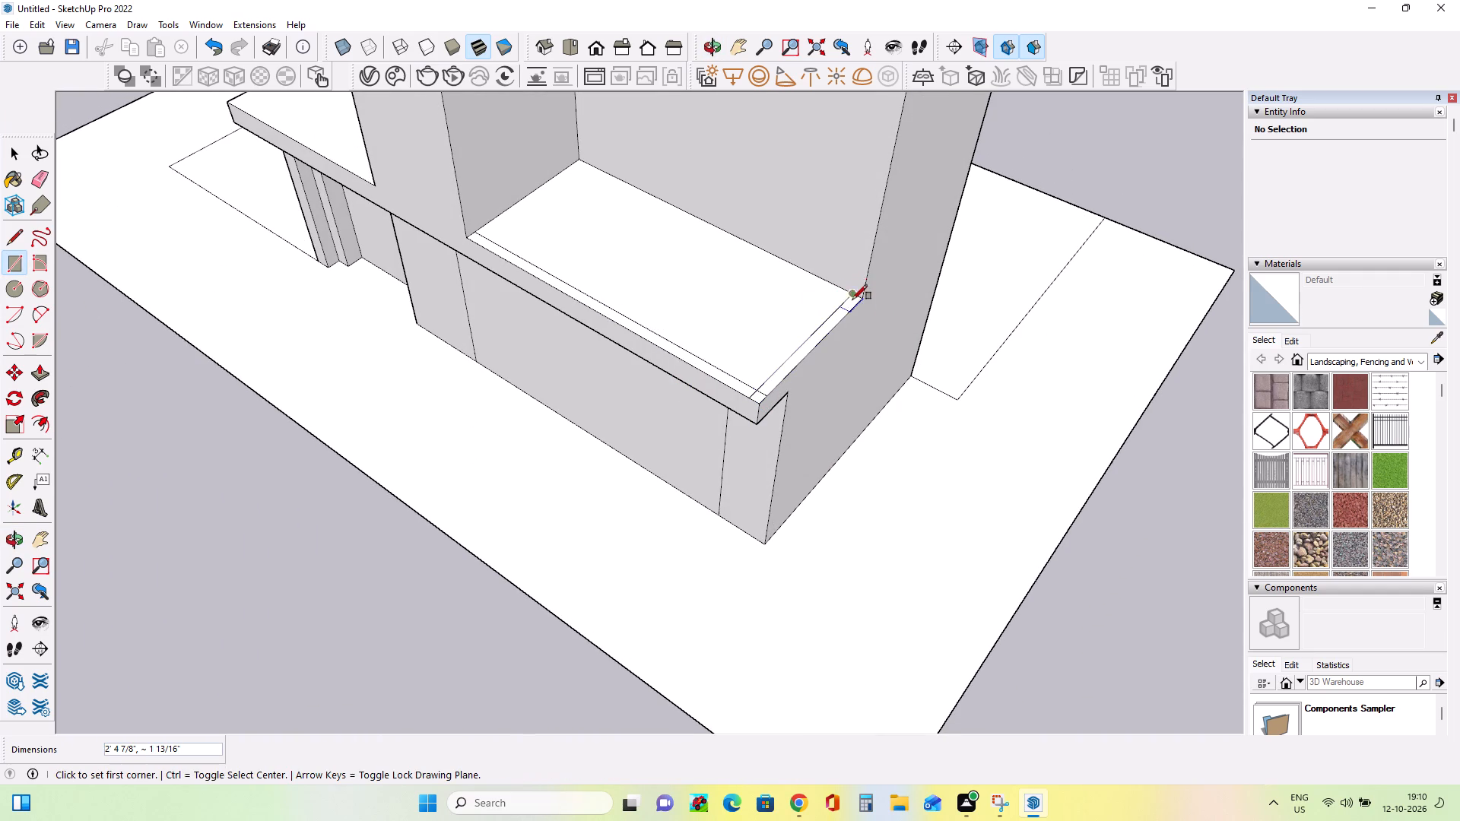
Push/Pull the thin strip along the terrace's front edge up about 2' 10 15/16".
middle_drag(795, 410, 1028, 402)
middle_drag(862, 365, 883, 374)
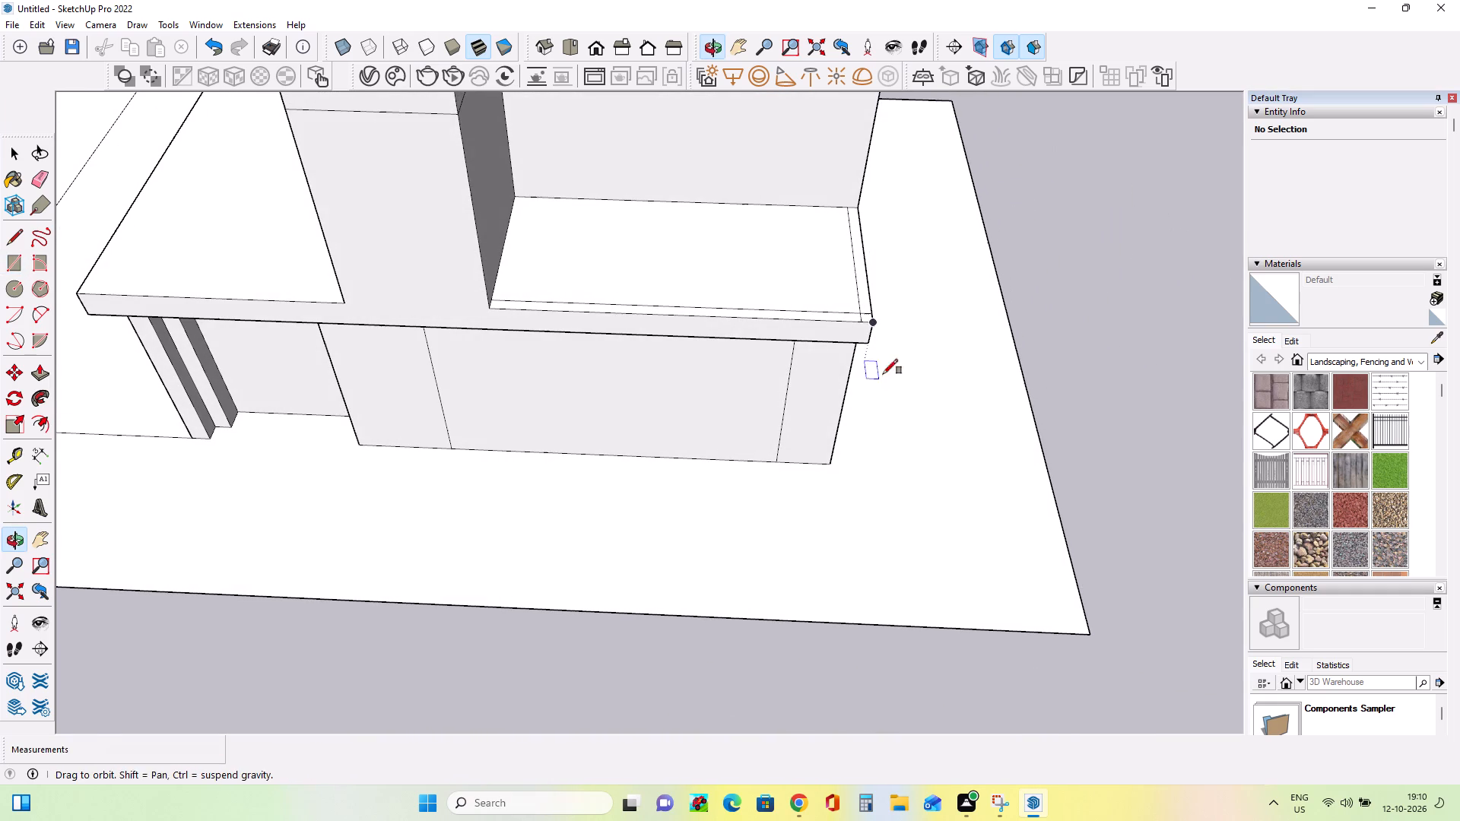
click(37, 372)
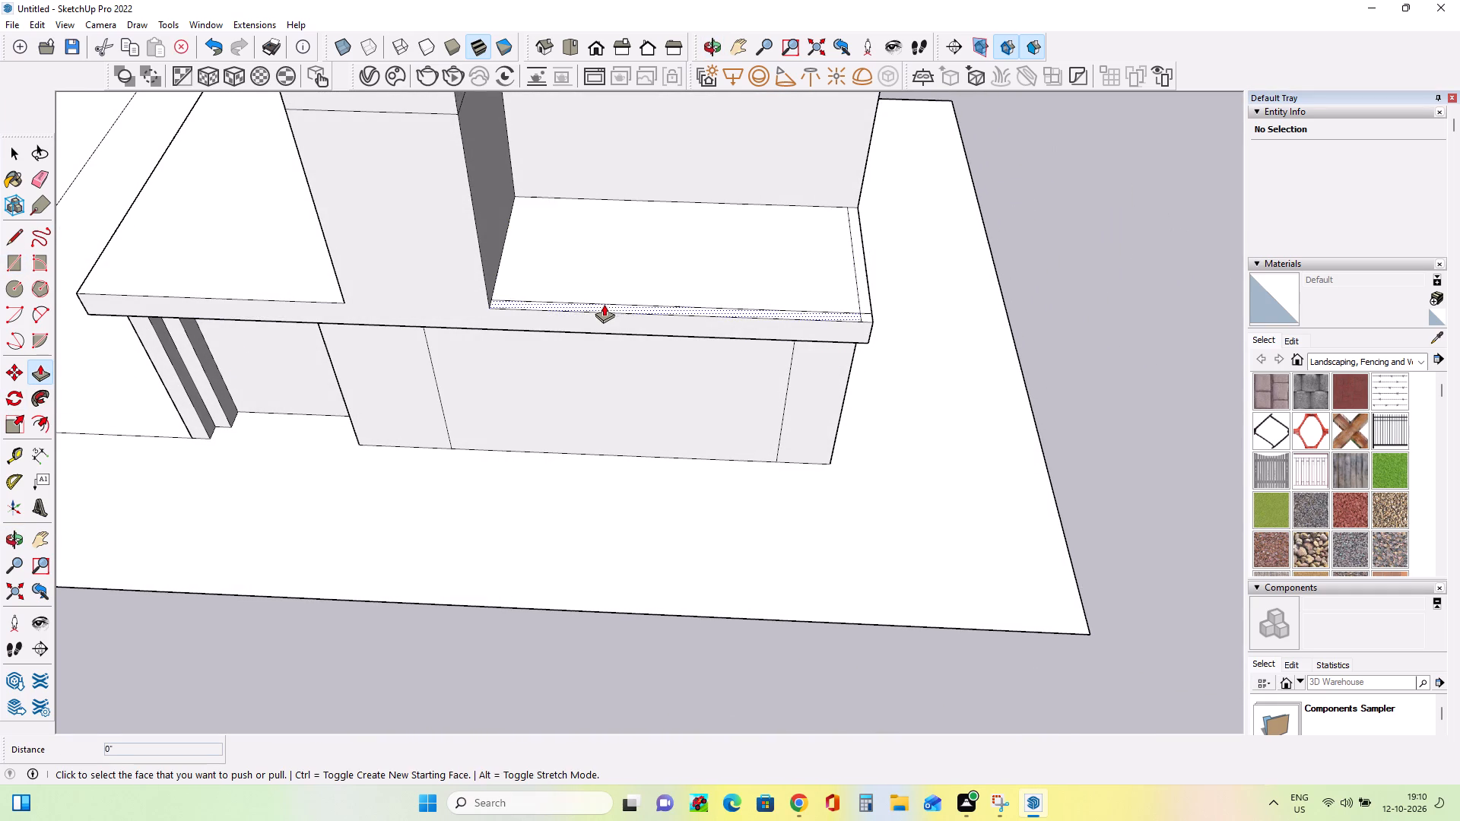
click(604, 306)
scroll(462, 141, down, 11)
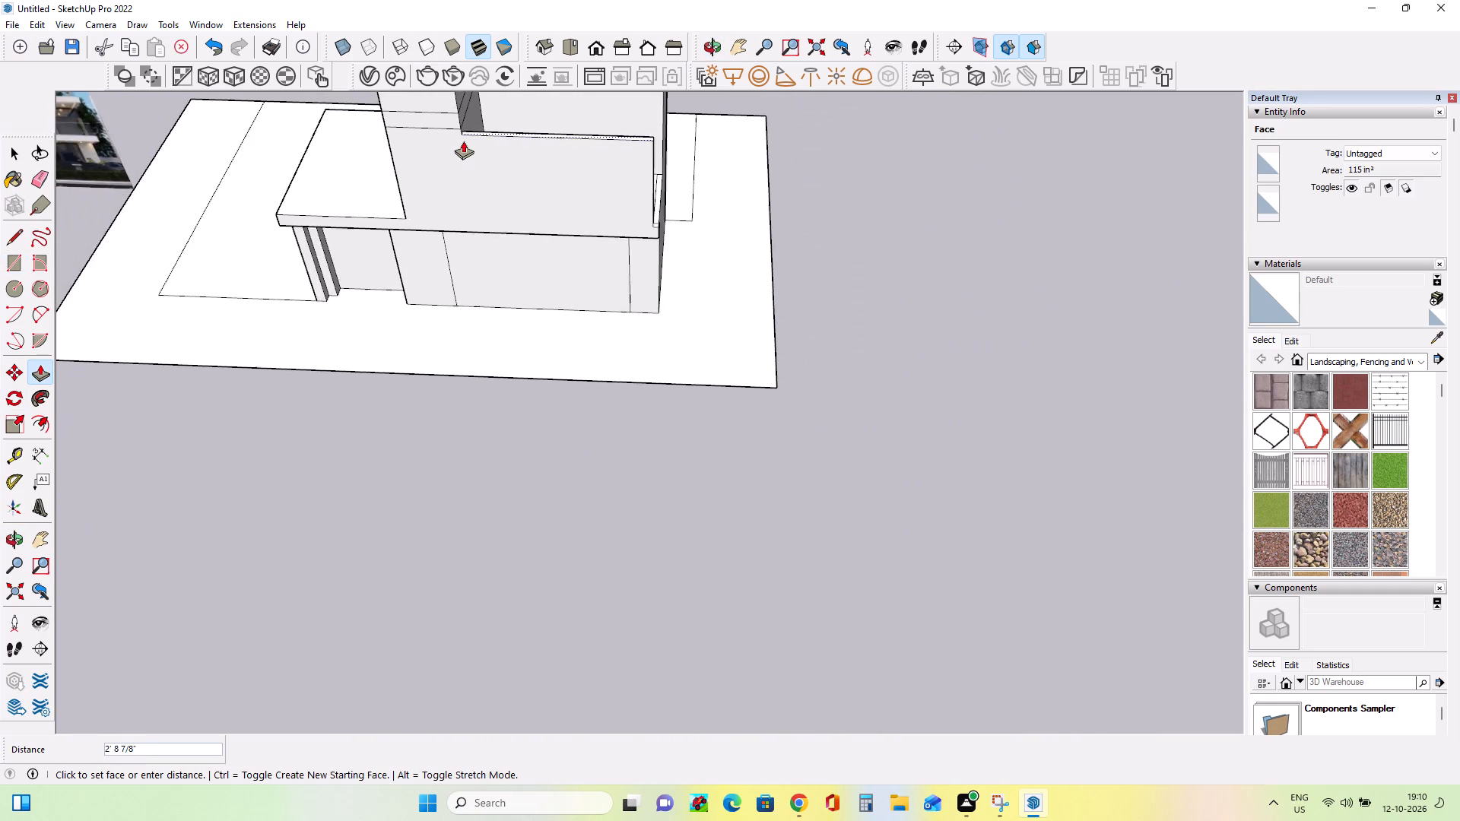
scroll(463, 141, down, 5)
click(455, 103)
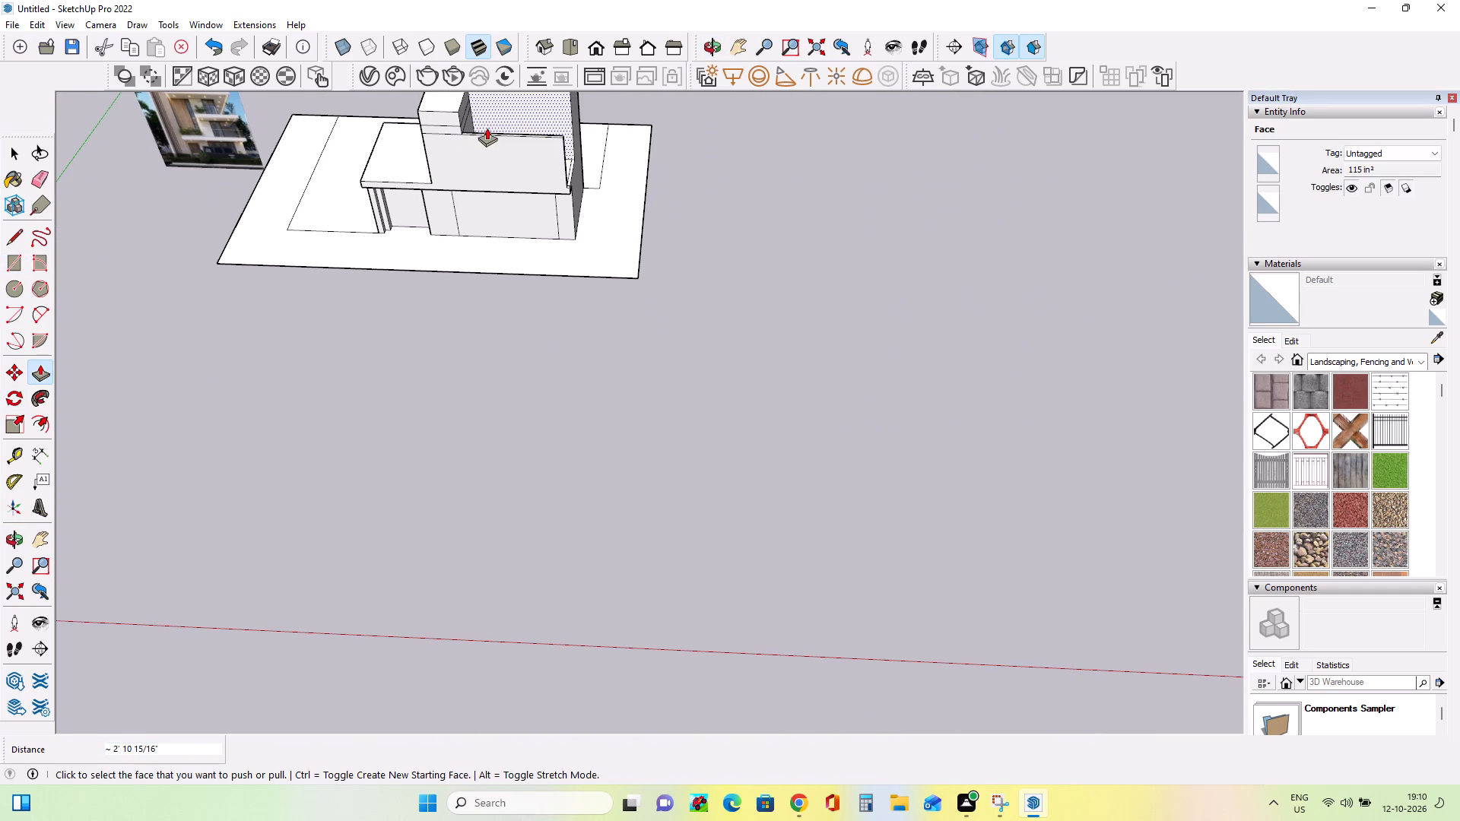
scroll(487, 128, up, 3)
click(35, 537)
drag(334, 260, 398, 451)
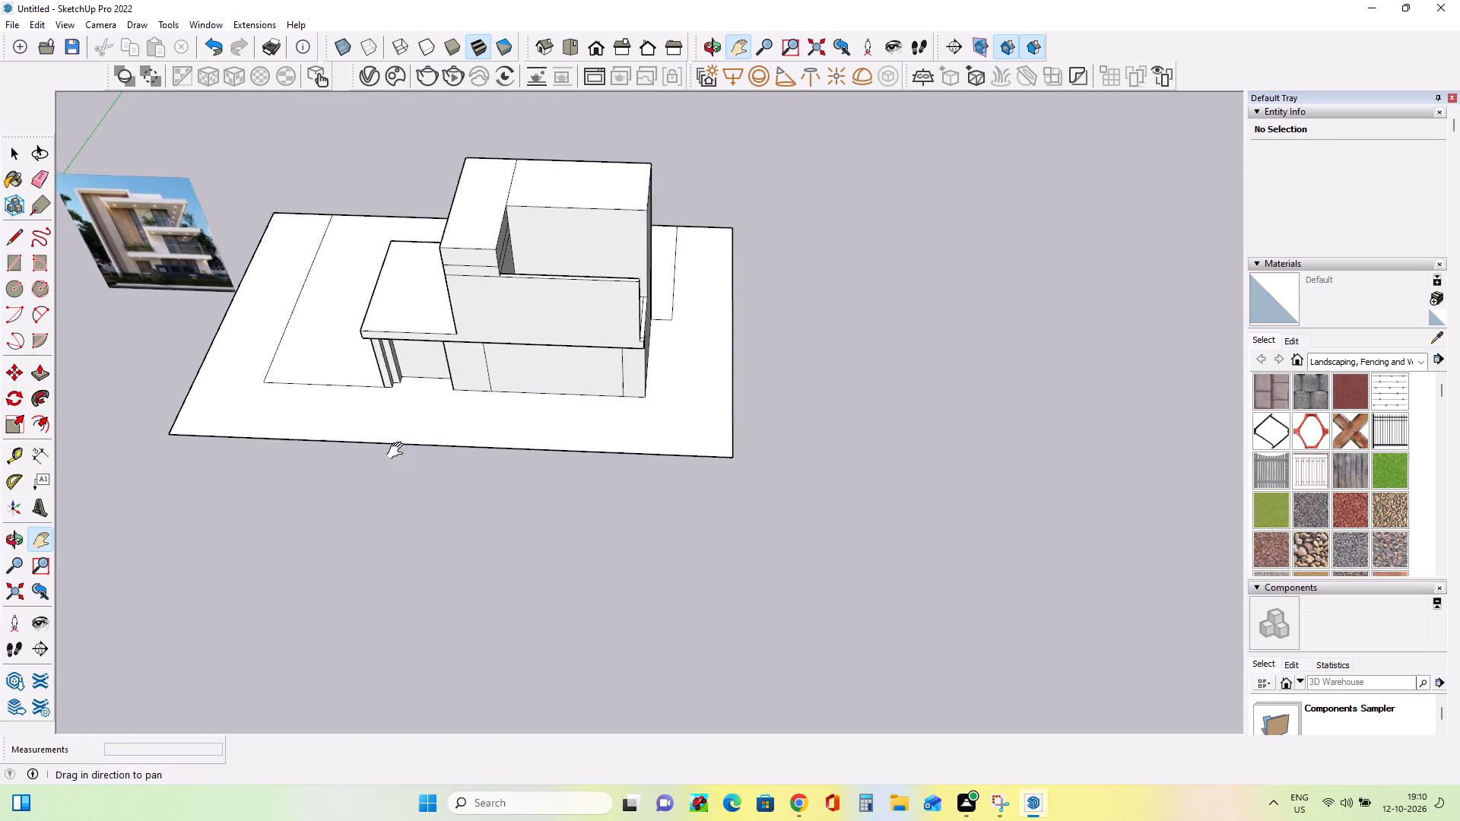
Push/Pull the top of the terrace's front wall up about 5 1/2" and another 9 3/16", level with the tower roof.
drag(398, 451, 416, 502)
scroll(631, 430, up, 1)
middle_drag(631, 430, 670, 294)
scroll(563, 345, up, 5)
middle_drag(580, 379, 589, 402)
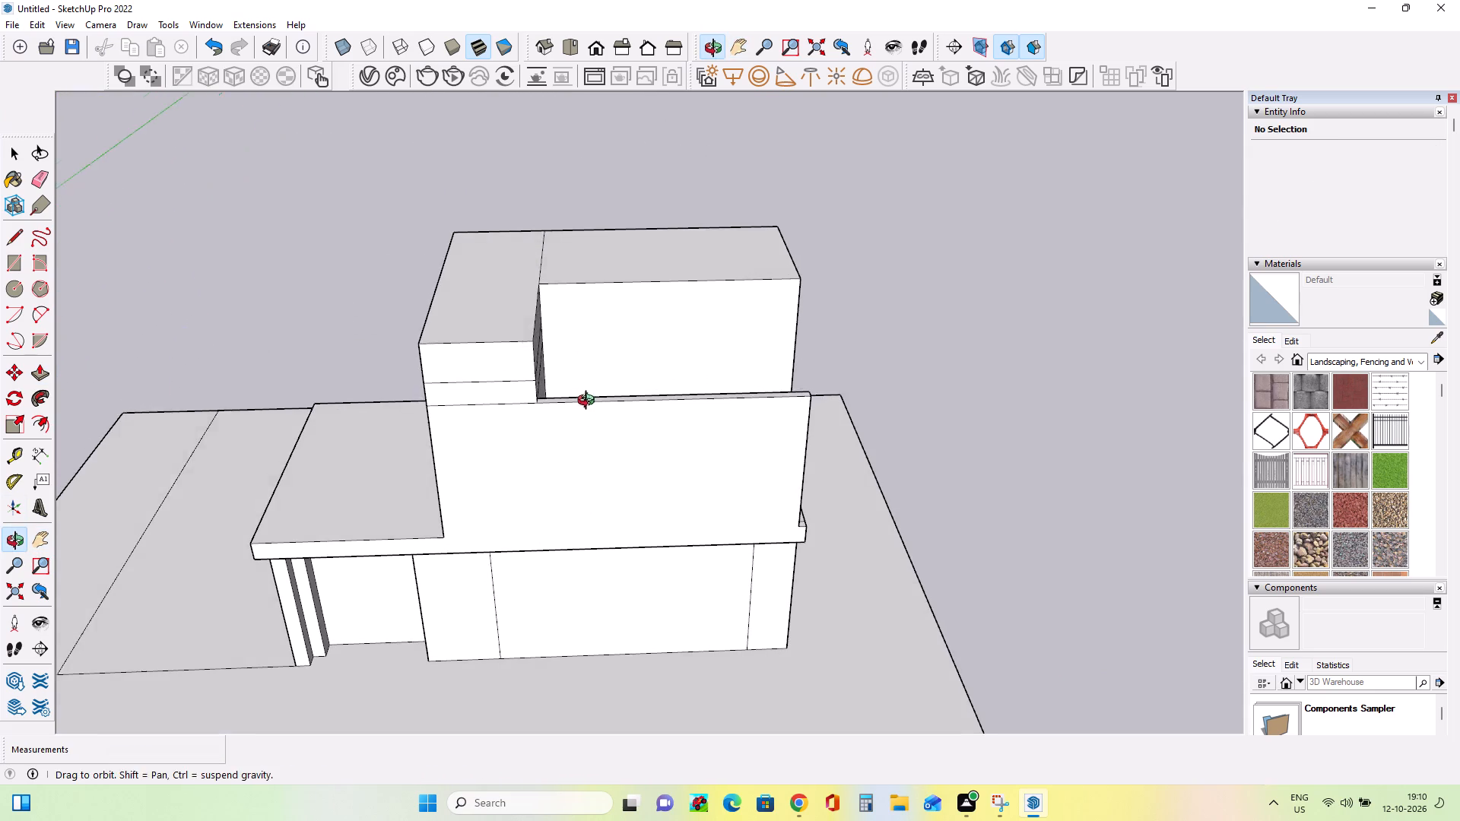
middle_drag(589, 402, 592, 405)
click(46, 373)
middle_drag(632, 443, 657, 528)
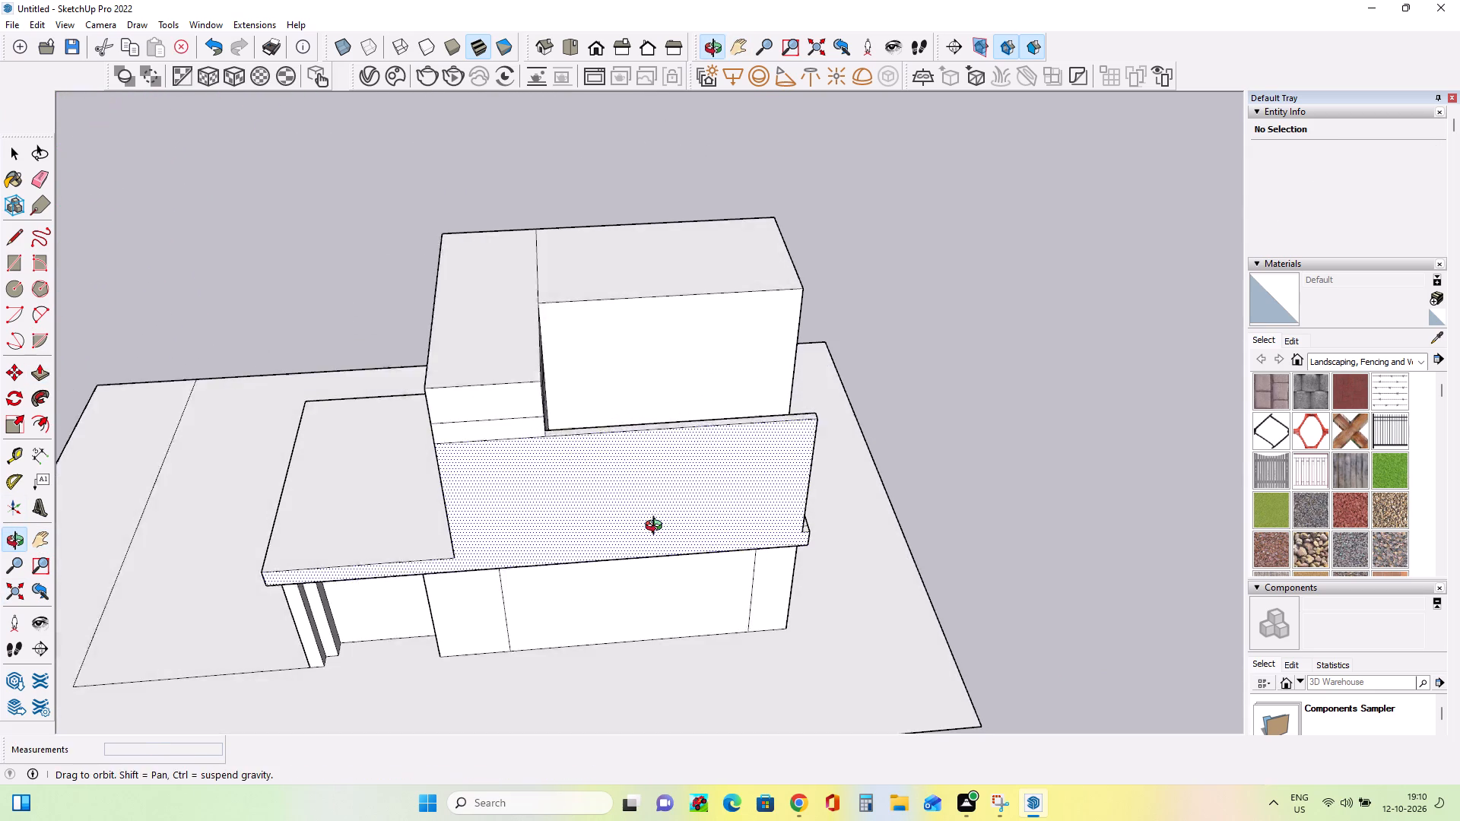
middle_drag(657, 528, 657, 528)
click(632, 449)
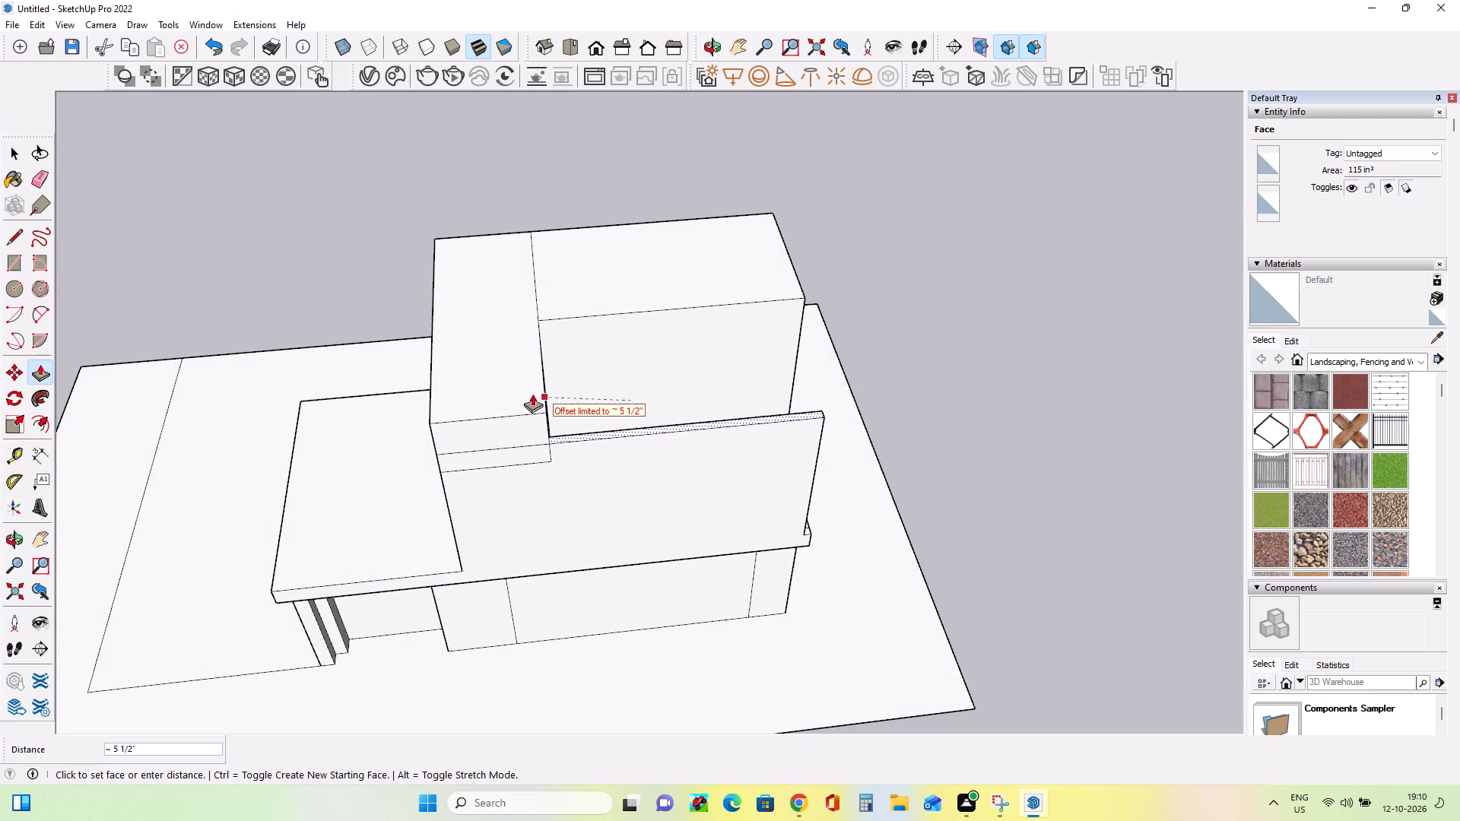
click(522, 391)
click(596, 433)
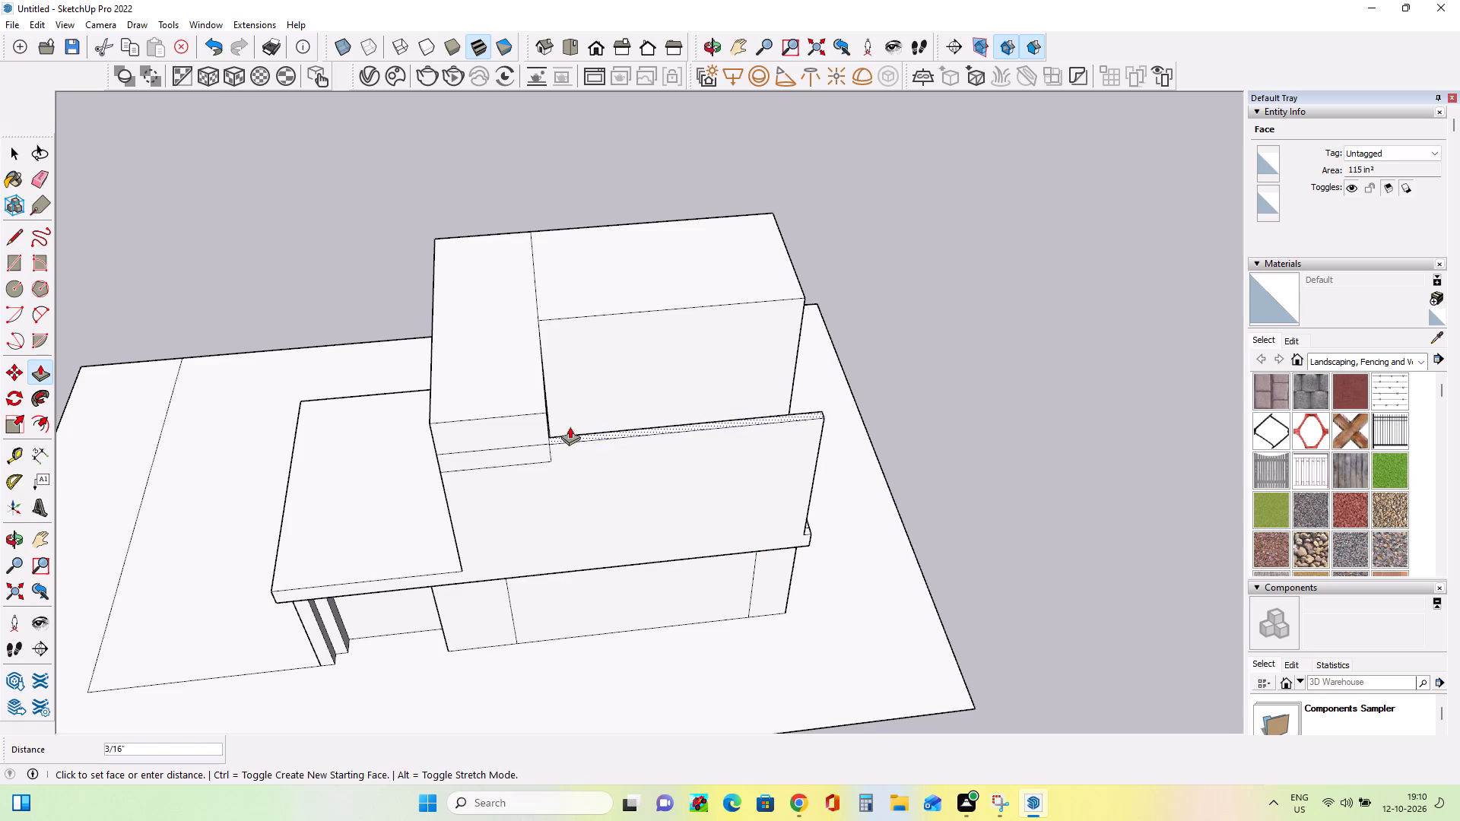
click(518, 389)
Push/Pull the terrace's window-end strip and the small corner strip up 4' 1 9/16", level with the roof.
middle_drag(641, 453, 186, 426)
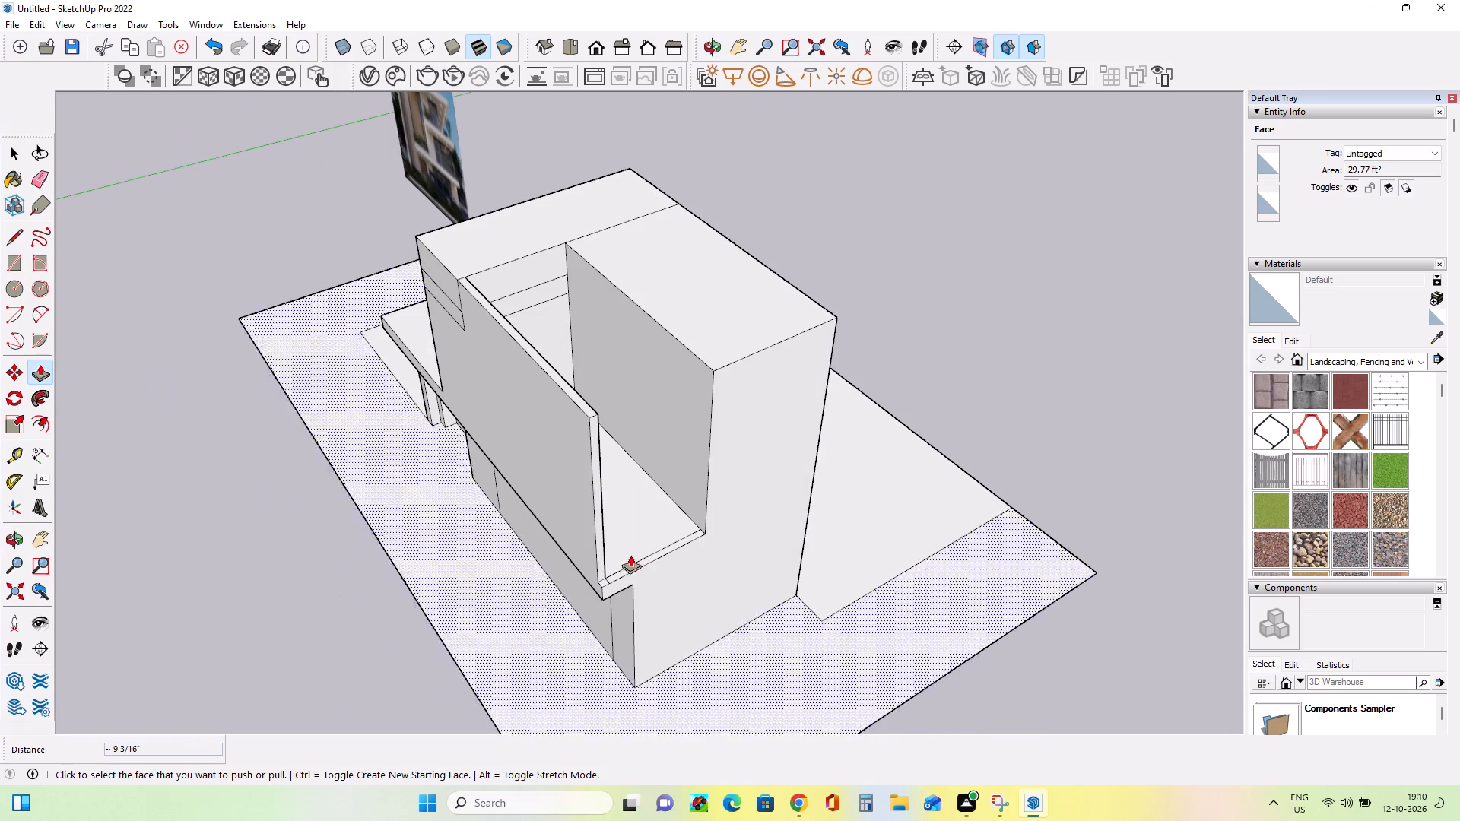
click(651, 557)
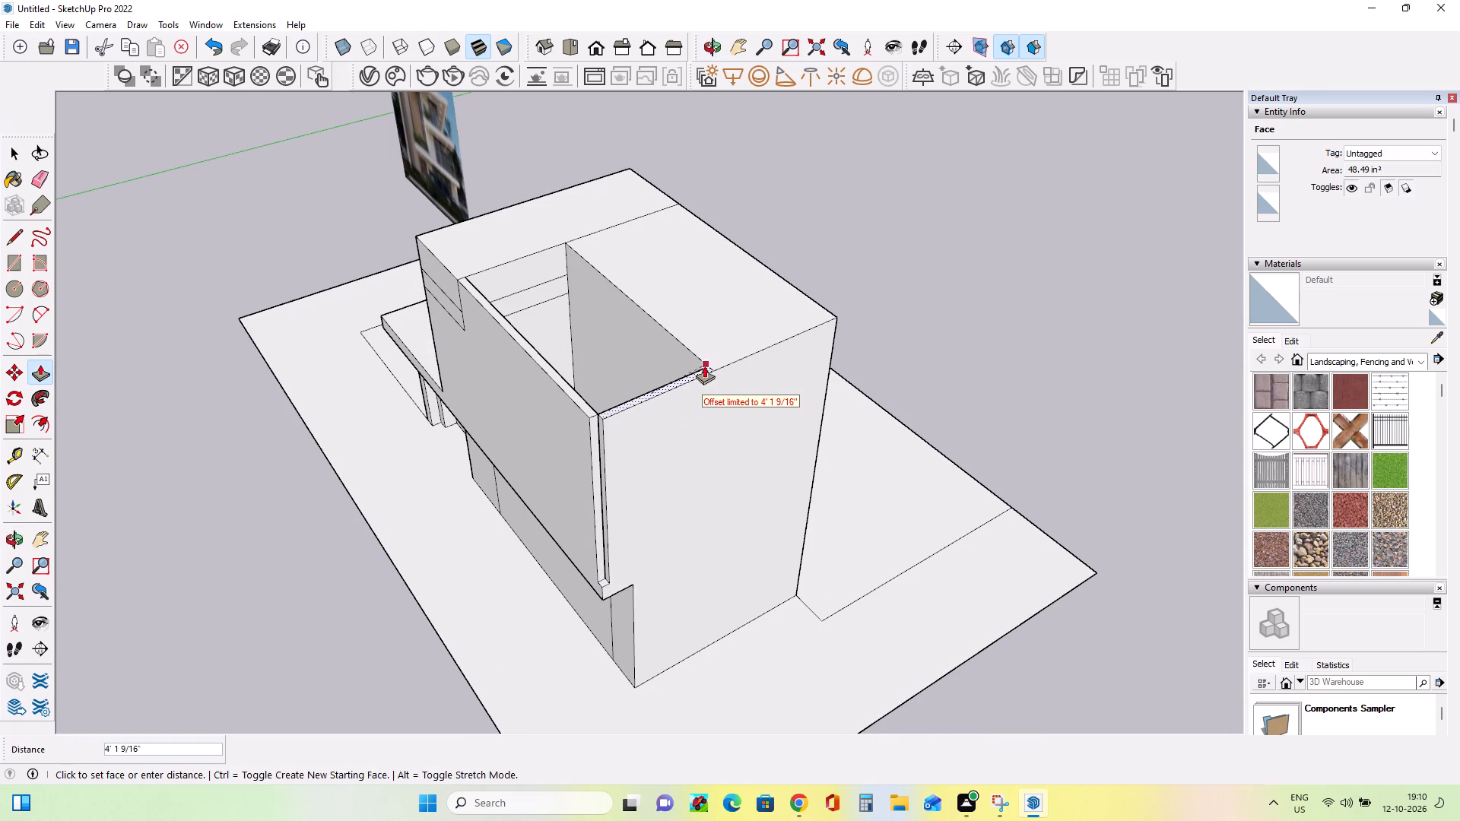
click(709, 362)
scroll(591, 573, up, 6)
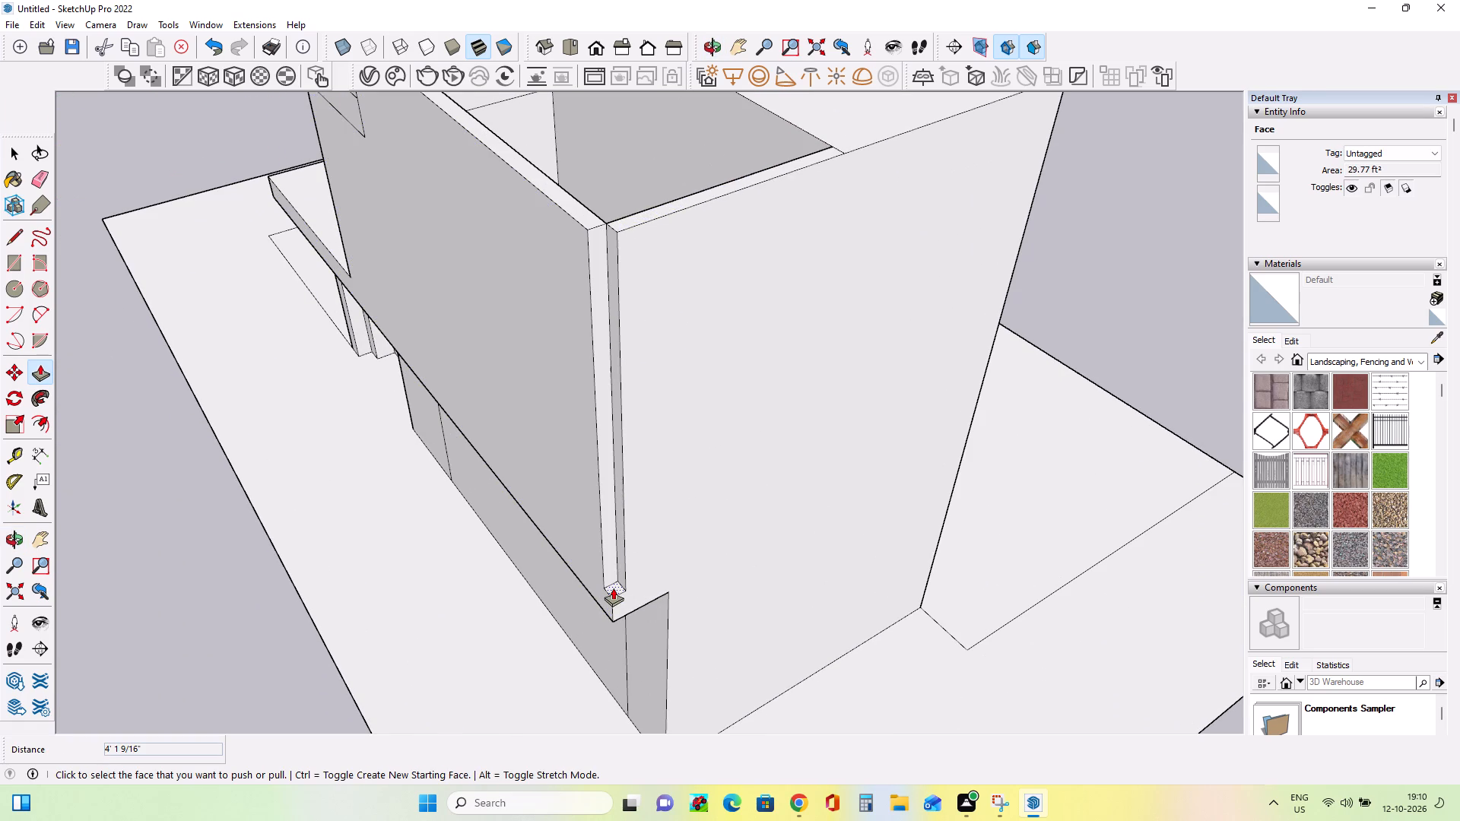
click(614, 589)
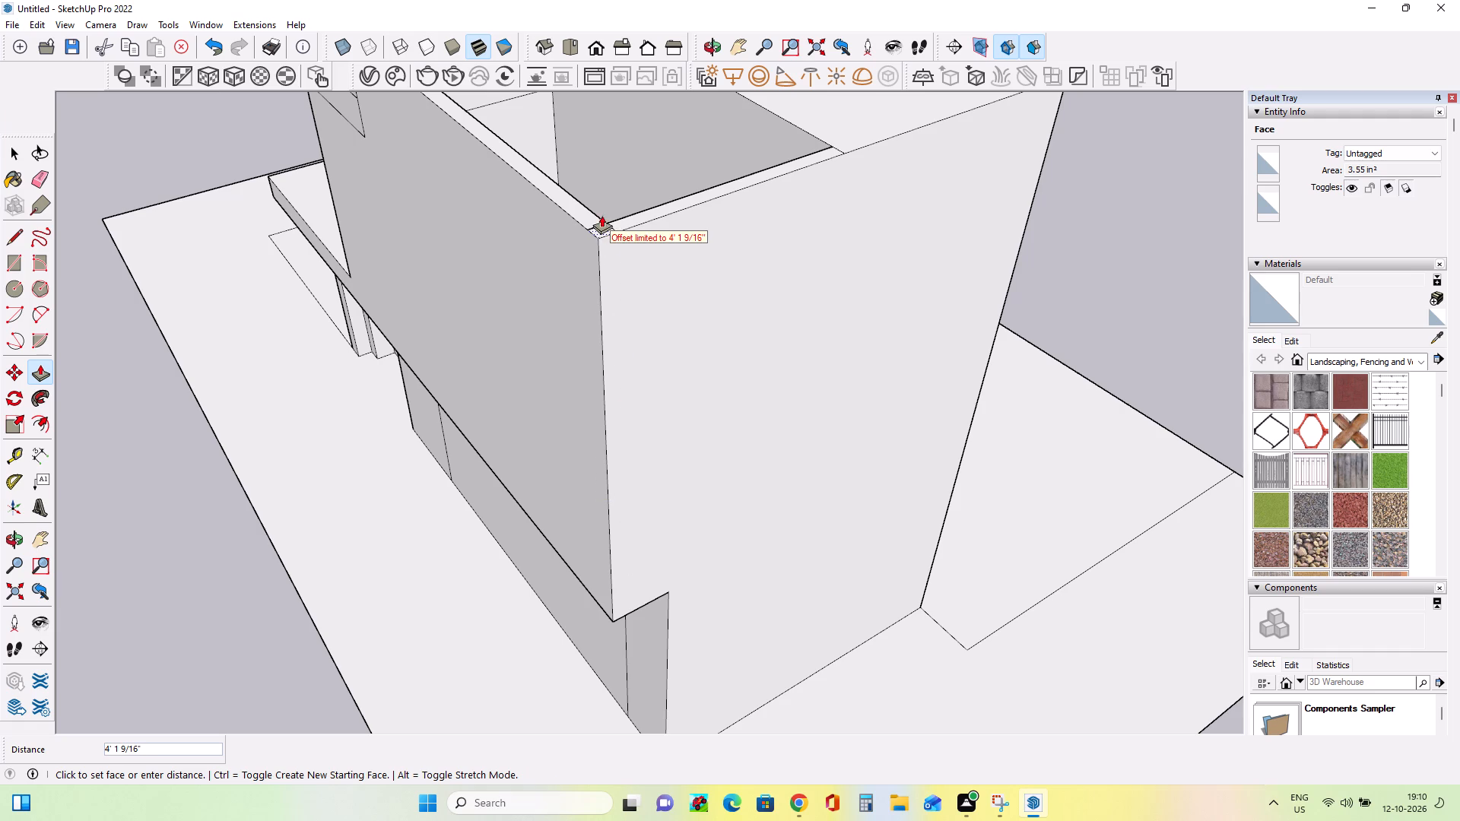
click(598, 210)
Draw a line about 3' 3 1/2" long from the lower corner of the tower's front bands down to the wall's bottom edge.
middle_drag(665, 265, 862, 393)
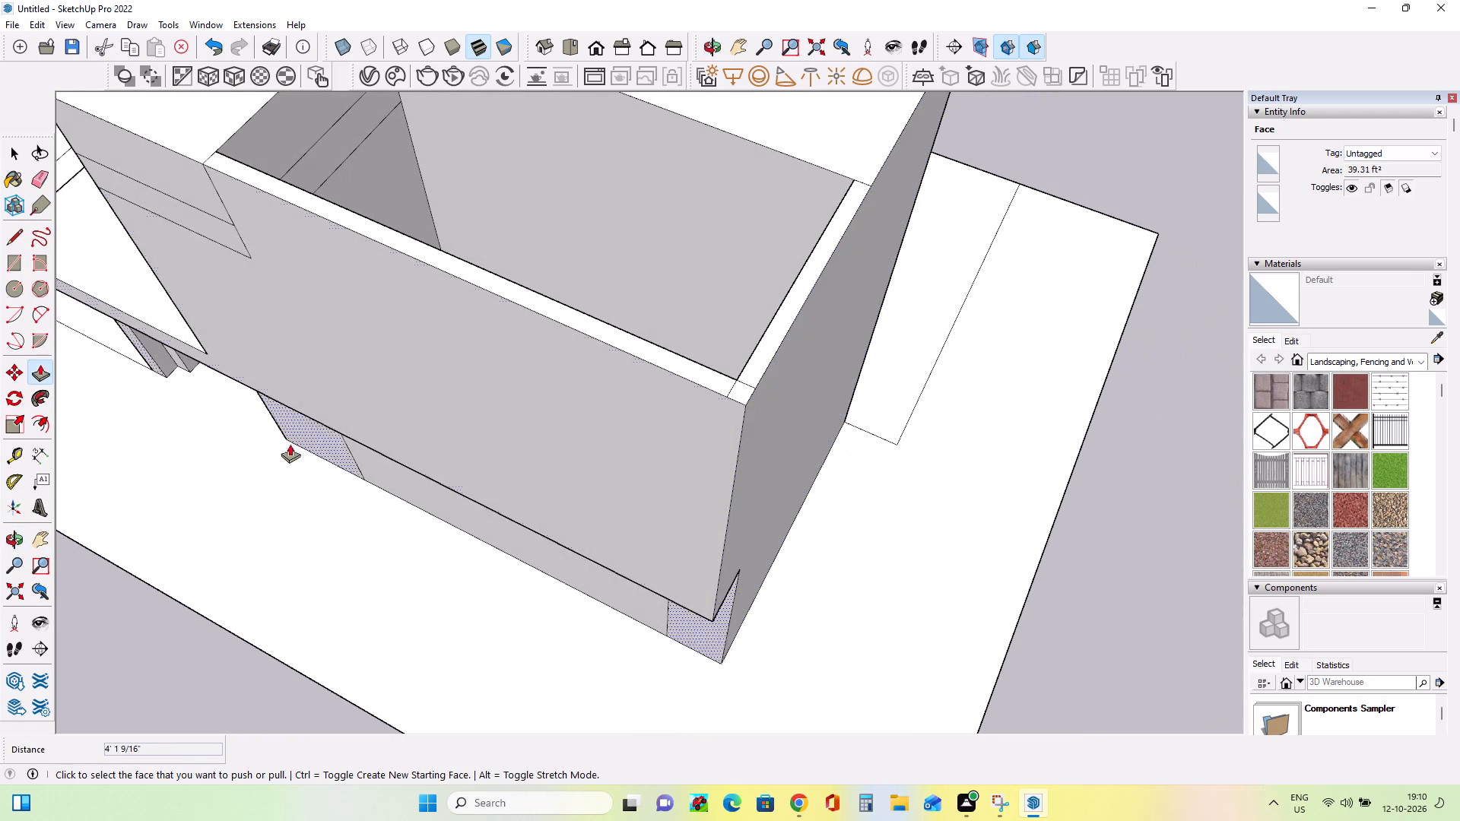
middle_drag(456, 416, 801, 355)
scroll(766, 376, down, 3)
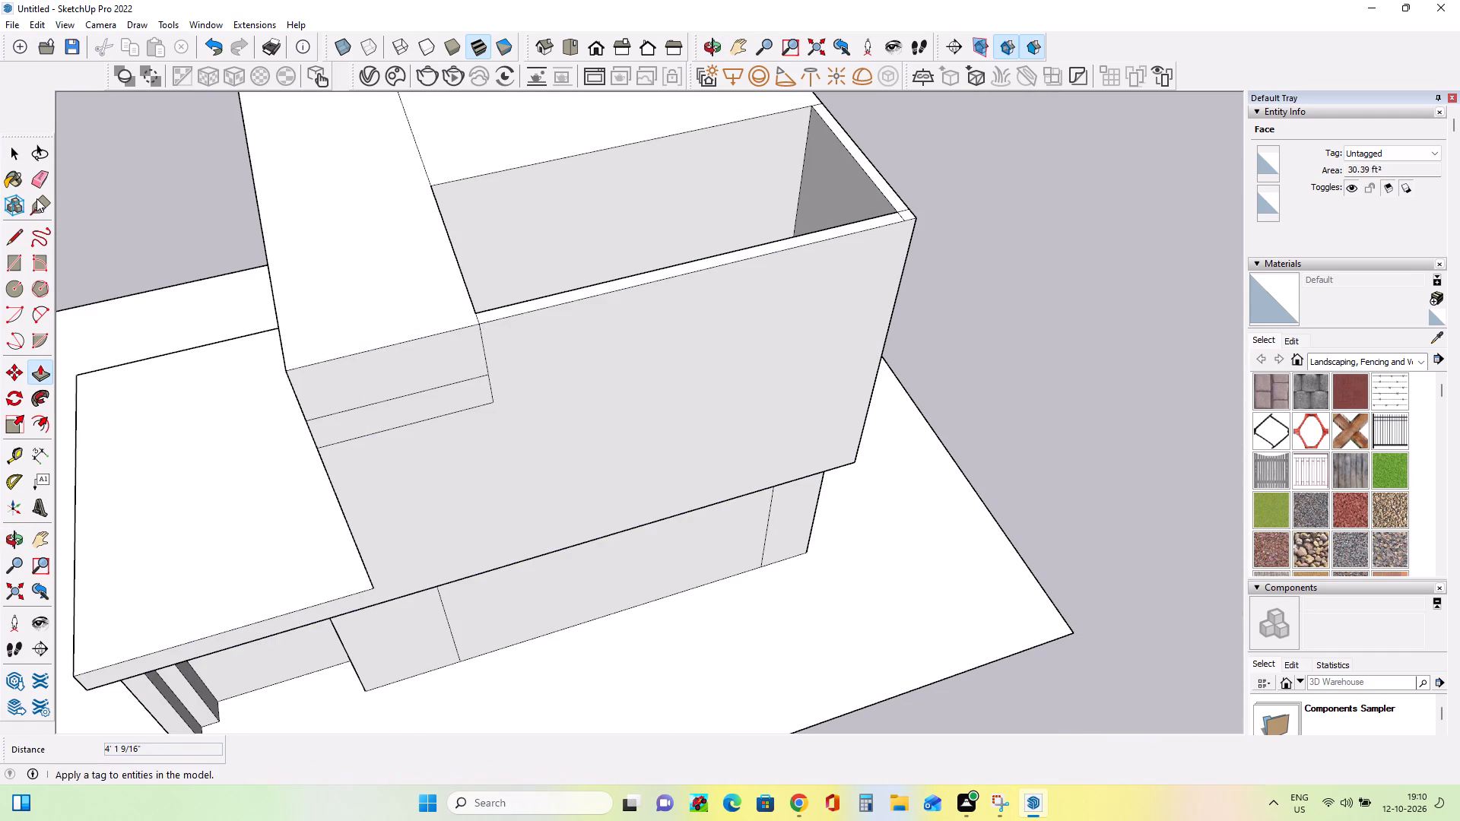
click(19, 237)
click(493, 400)
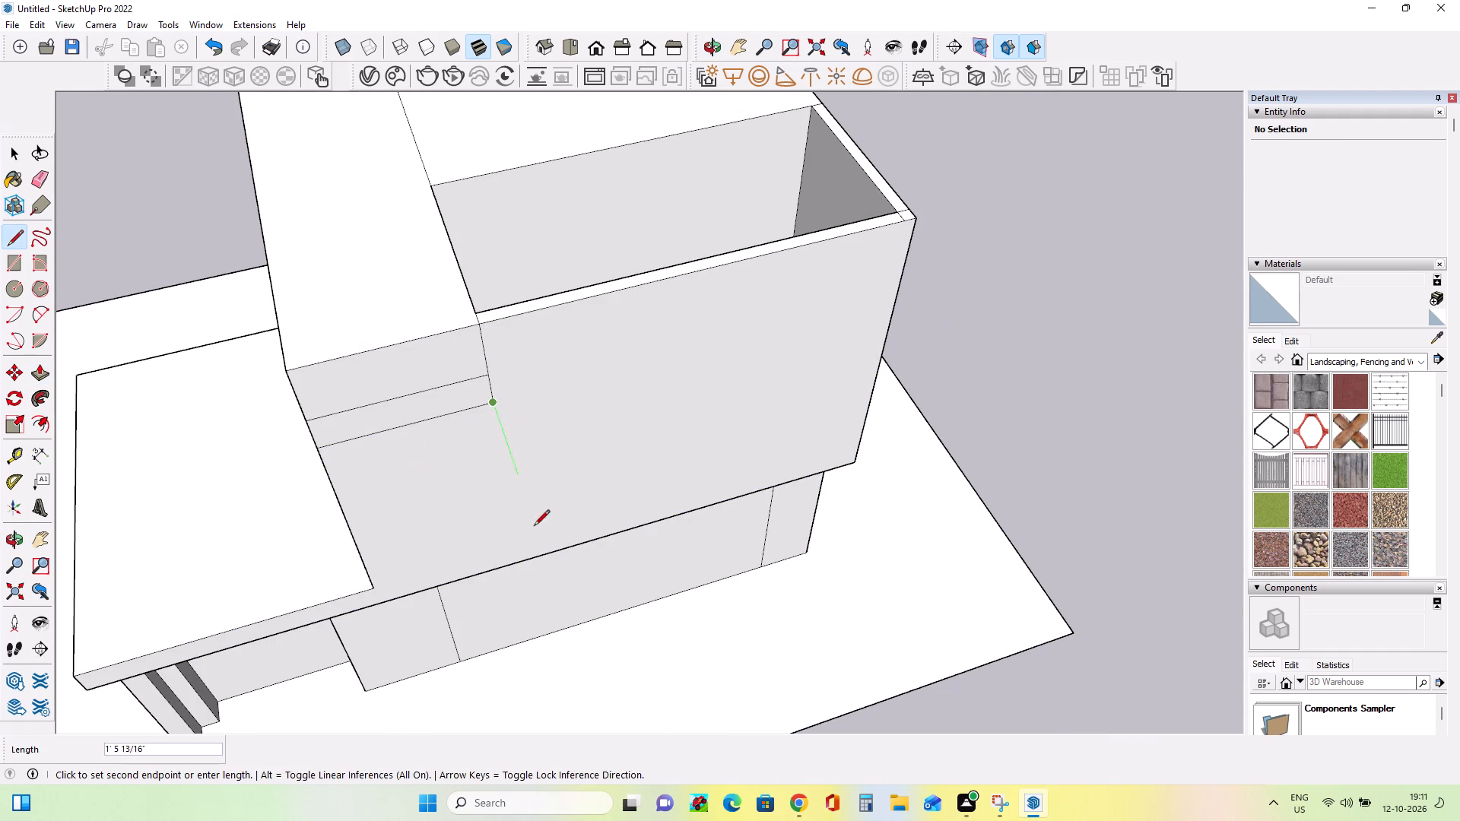
click(525, 563)
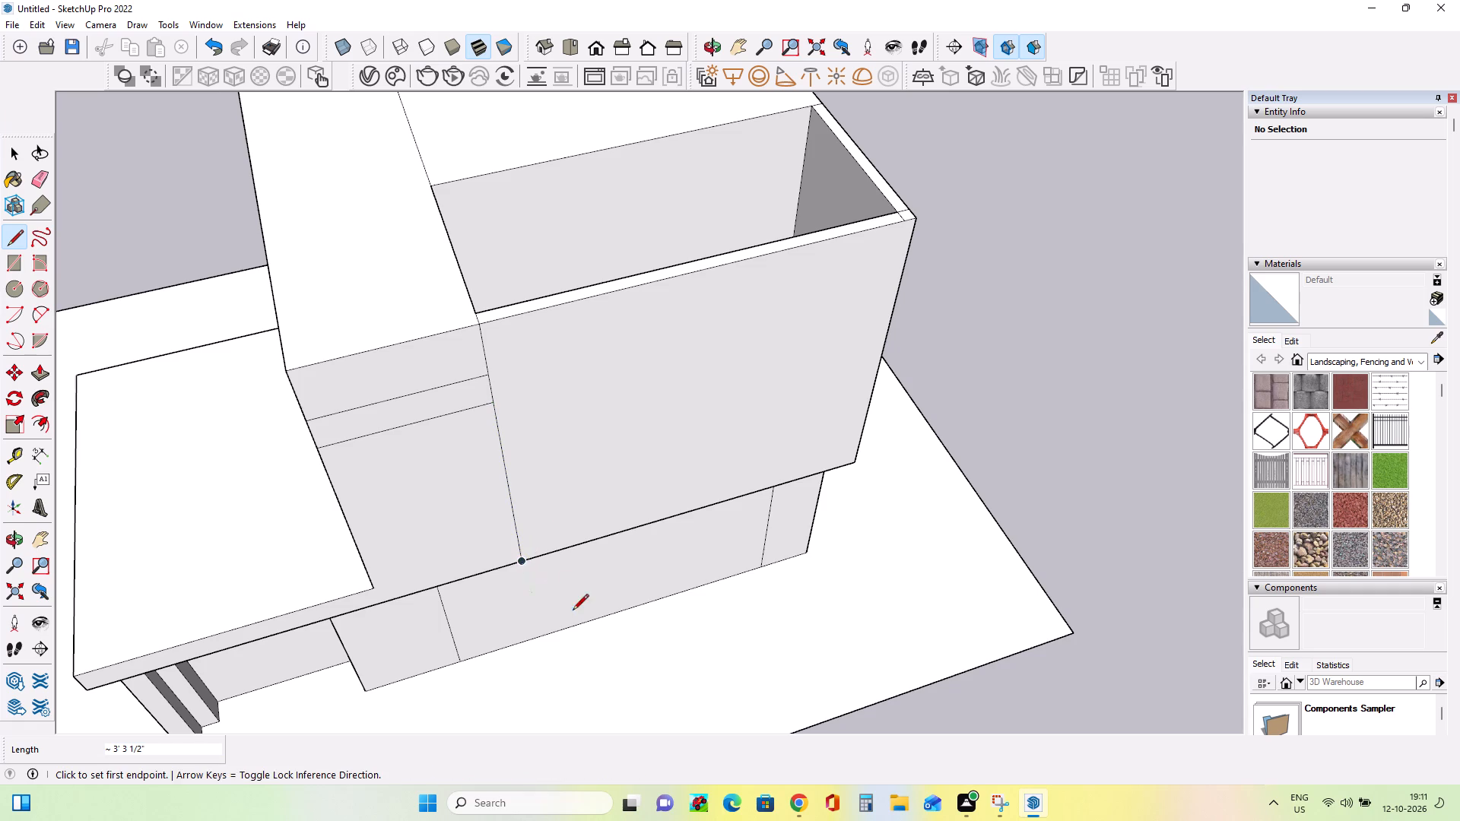
Push/Pull the roof faces of the tower and the rear block down about 3 7/16" to the same level.
middle_drag(573, 611, 544, 293)
scroll(536, 401, down, 7)
middle_drag(539, 407, 534, 450)
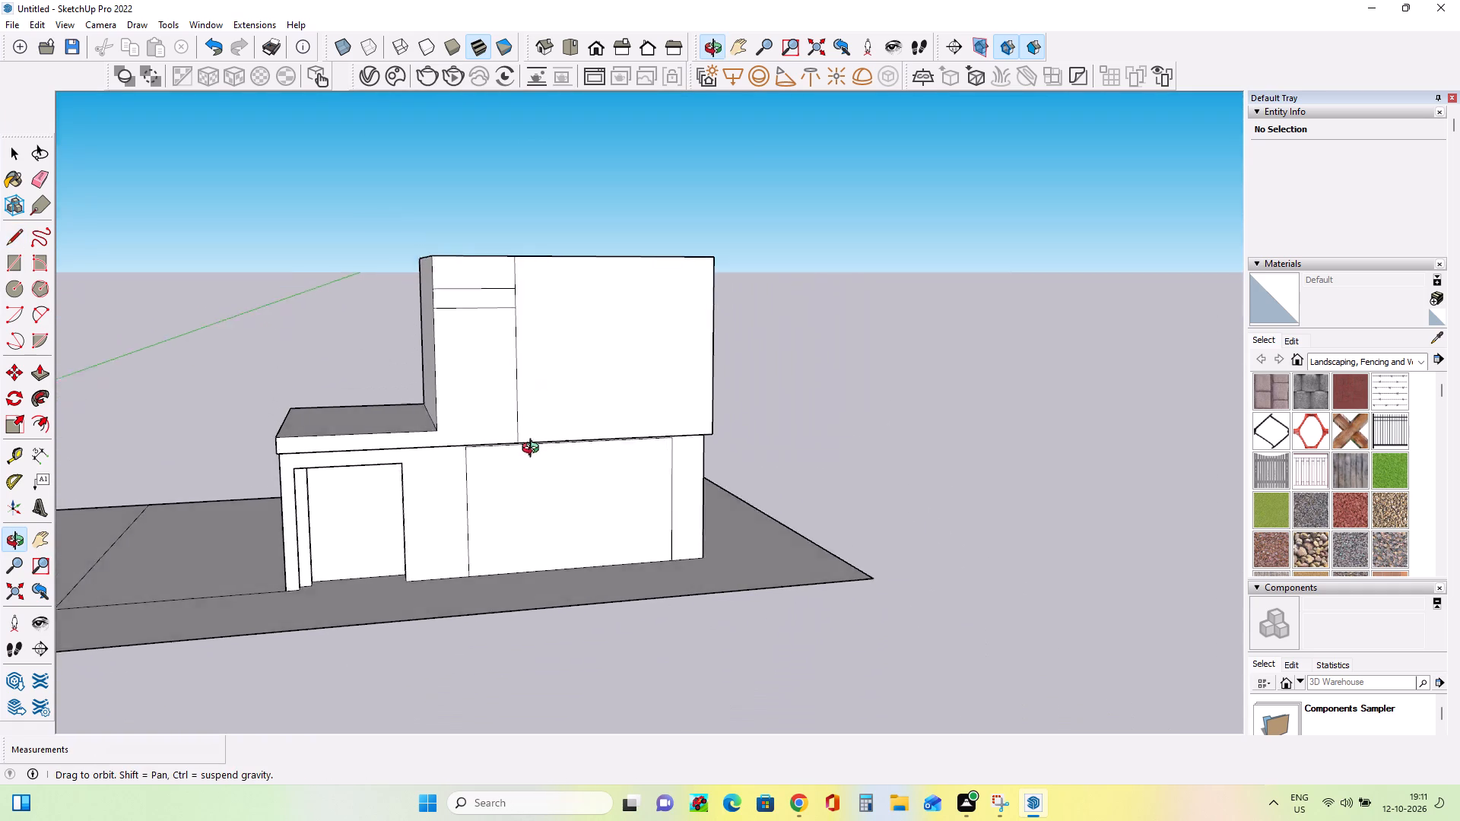
middle_drag(534, 450, 516, 499)
scroll(498, 471, down, 5)
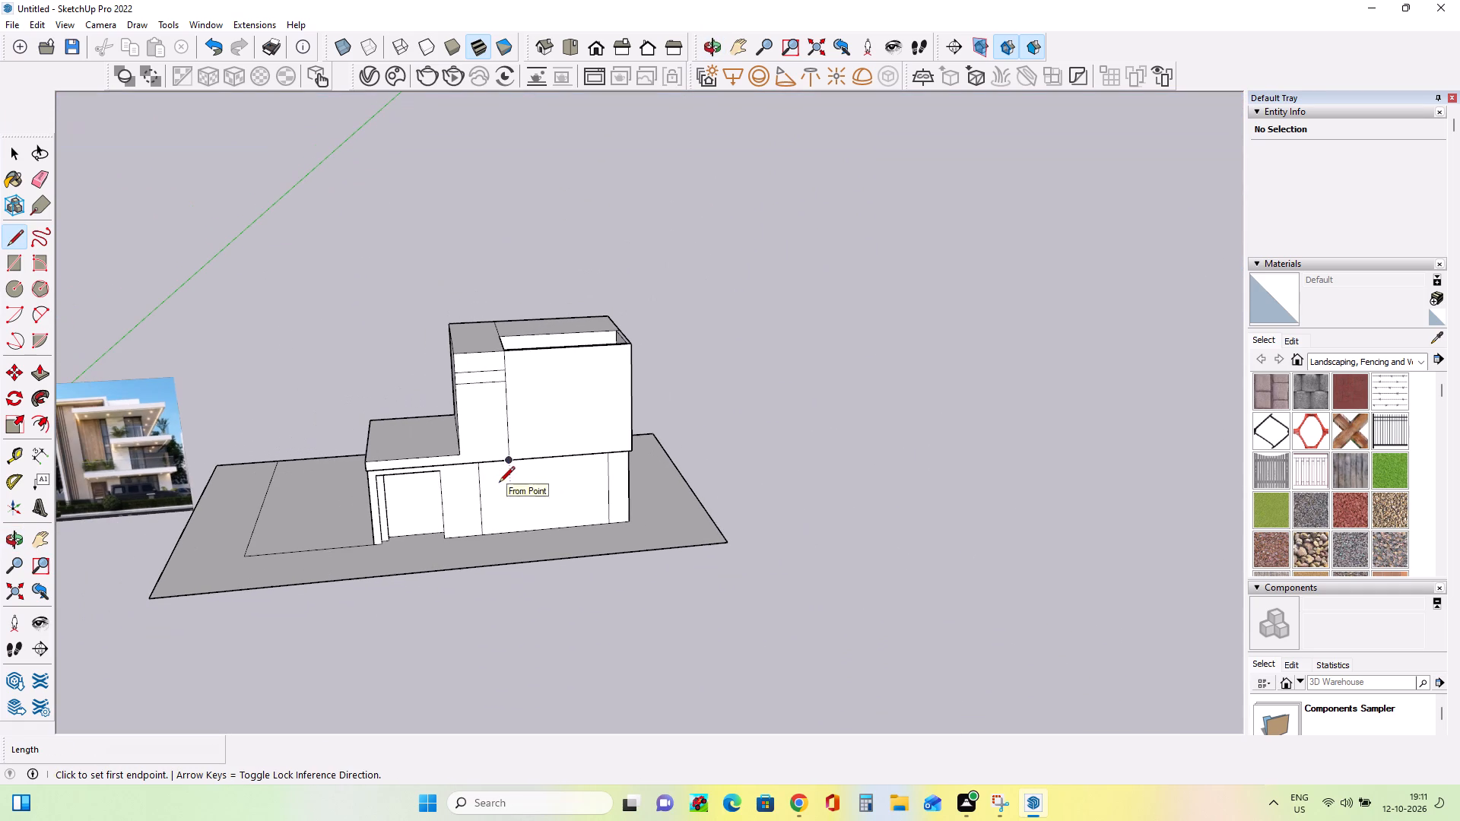
scroll(496, 398, up, 3)
middle_click(532, 407)
scroll(527, 408, down, 3)
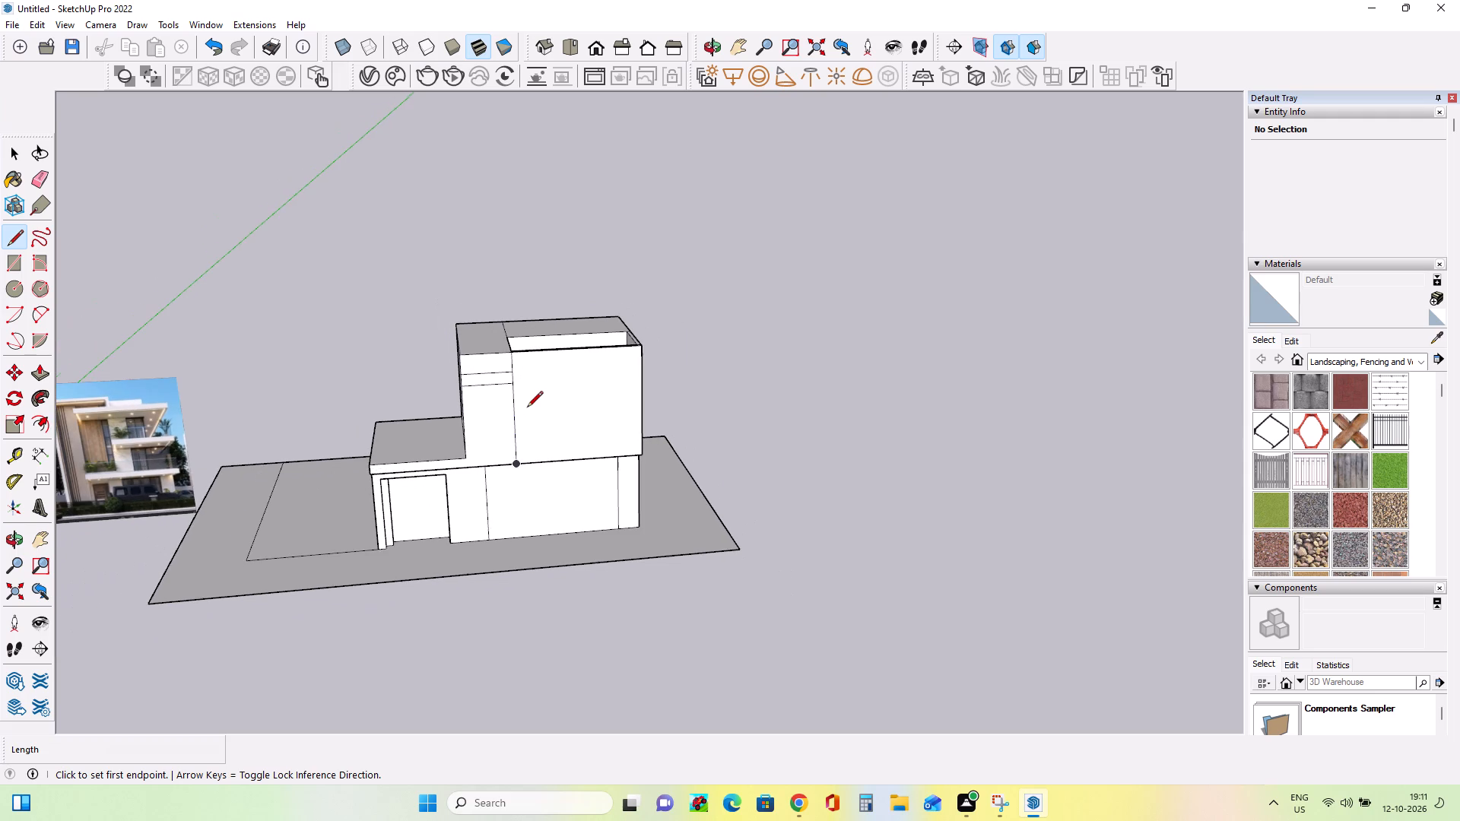
middle_drag(526, 415, 528, 430)
middle_drag(480, 369, 496, 427)
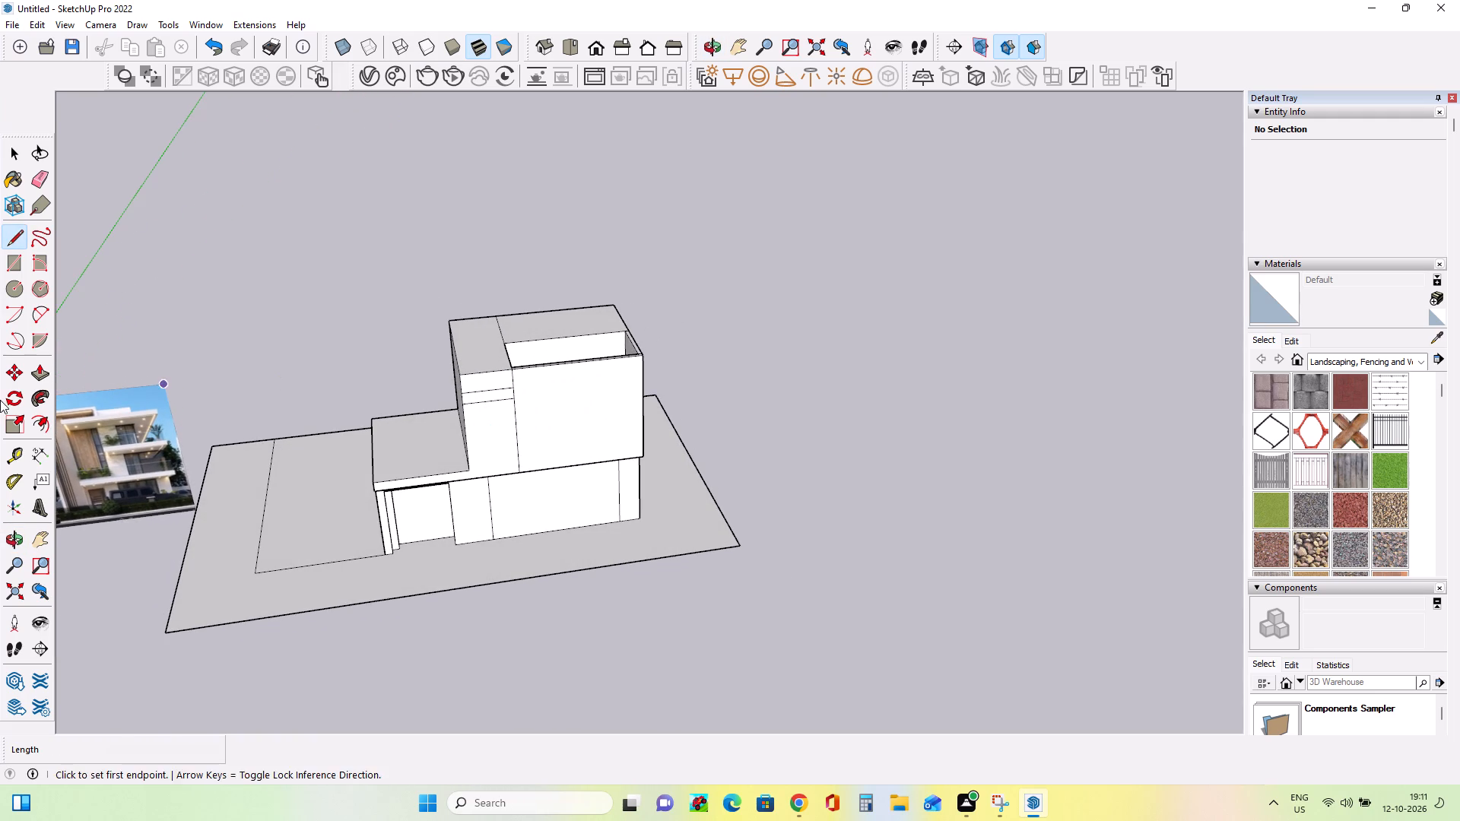
click(36, 366)
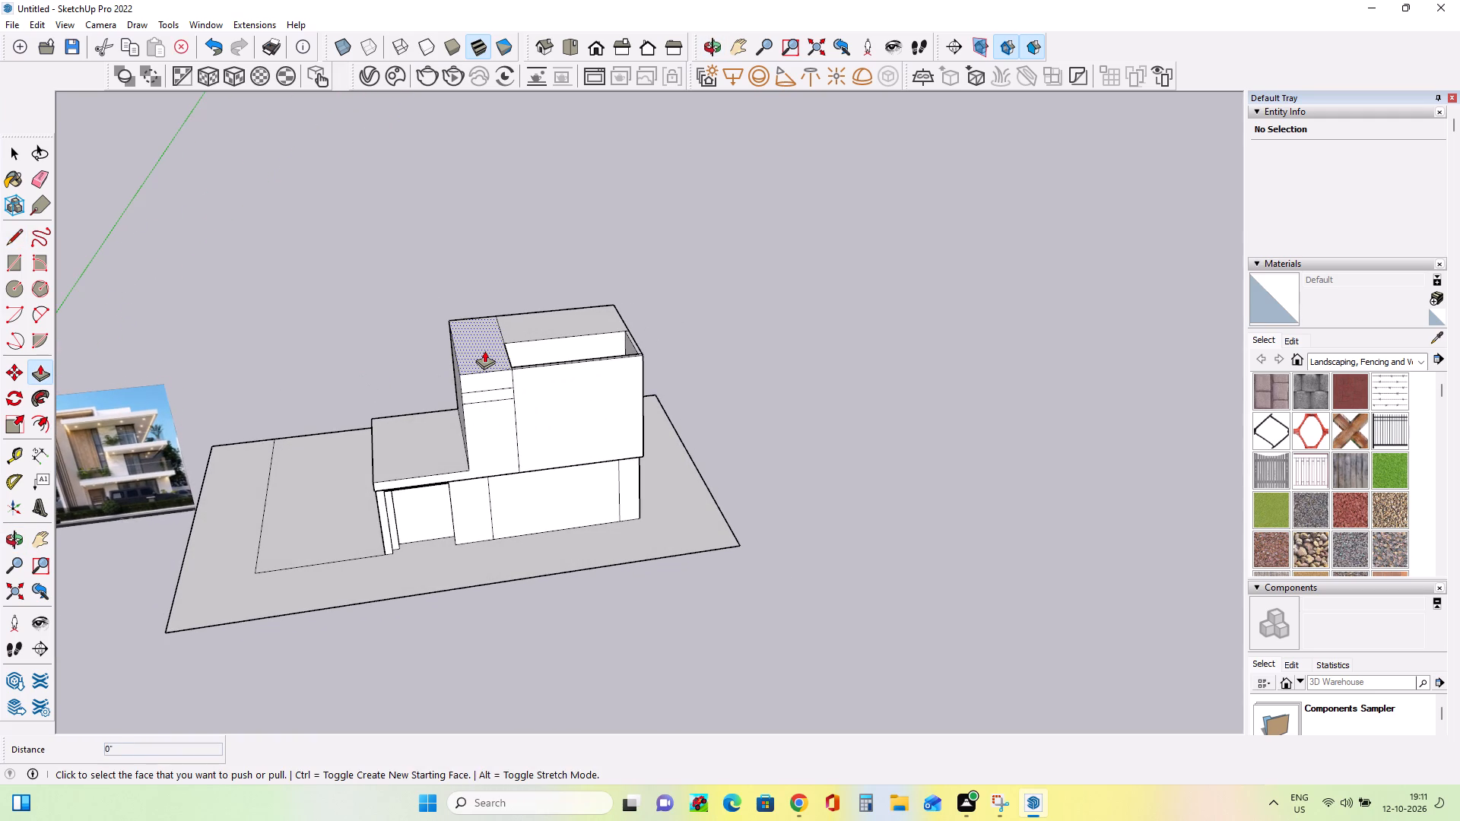
click(484, 350)
click(484, 357)
click(538, 319)
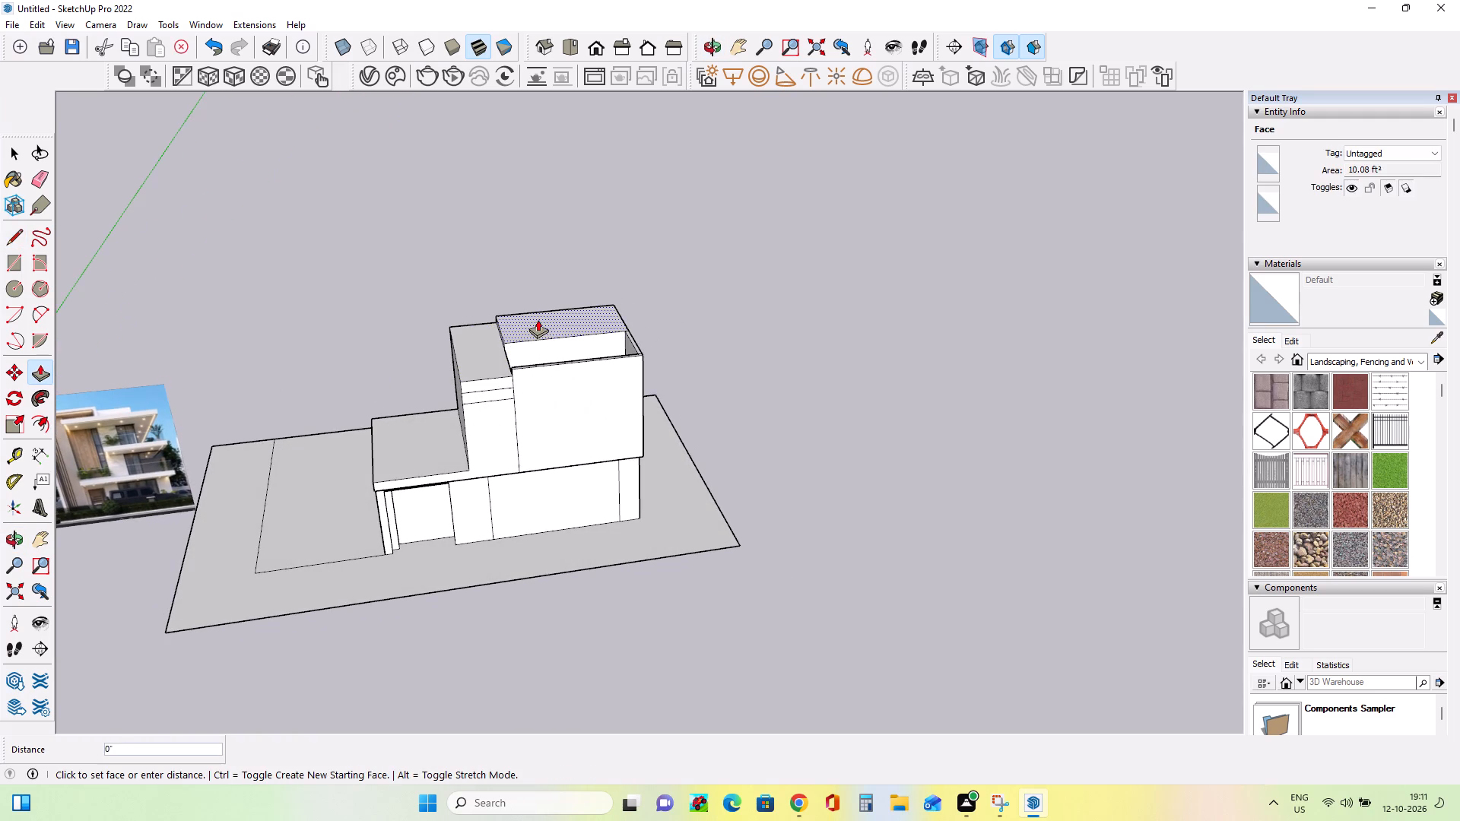
click(481, 342)
Push/Pull the tops of the terrace's front wall, window-end wall and corner piece down 3 7/16" to roof level.
scroll(524, 360, up, 11)
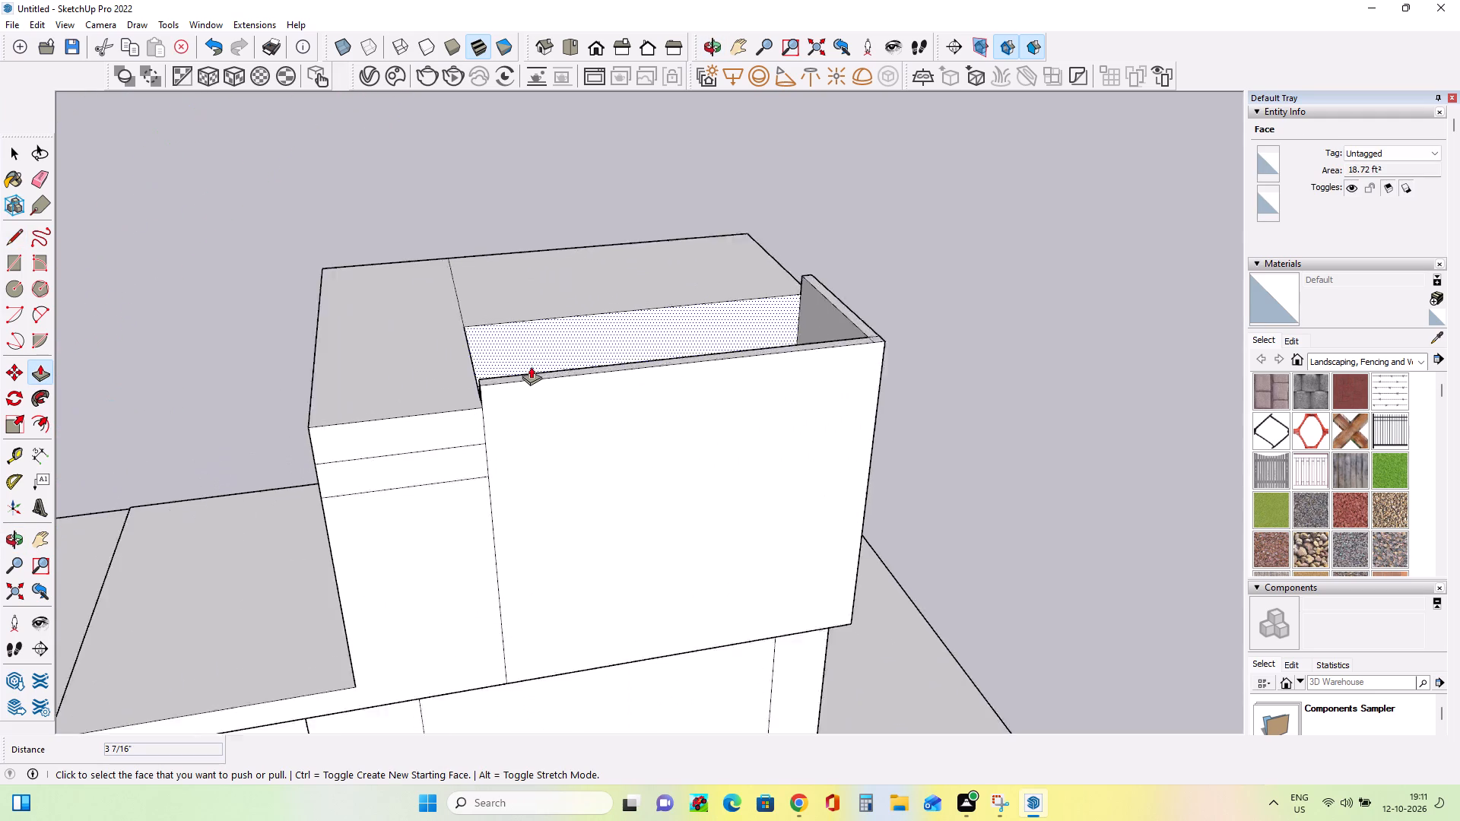
middle_drag(535, 368, 591, 396)
click(522, 407)
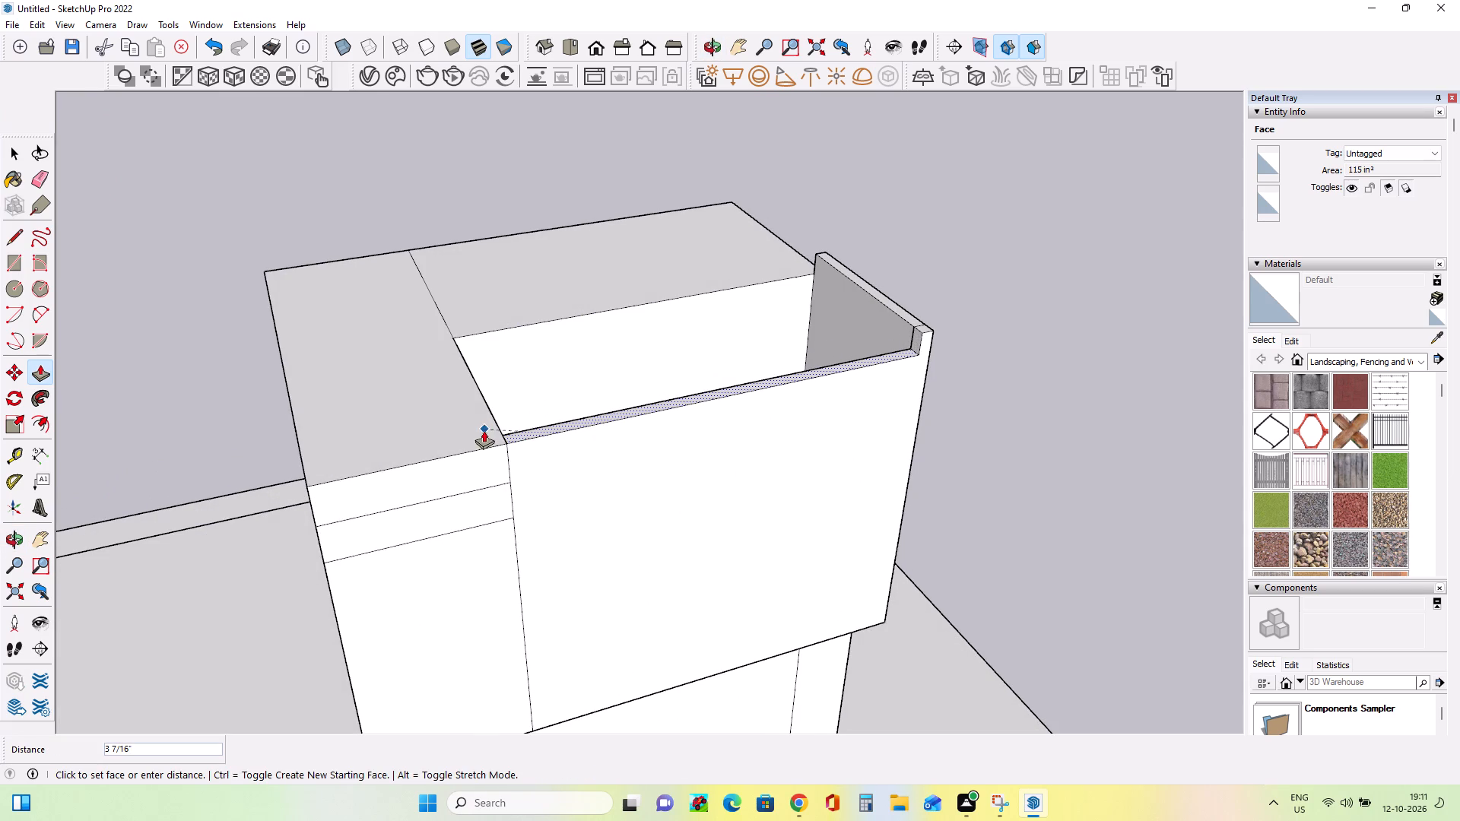
click(484, 430)
middle_drag(546, 468, 429, 458)
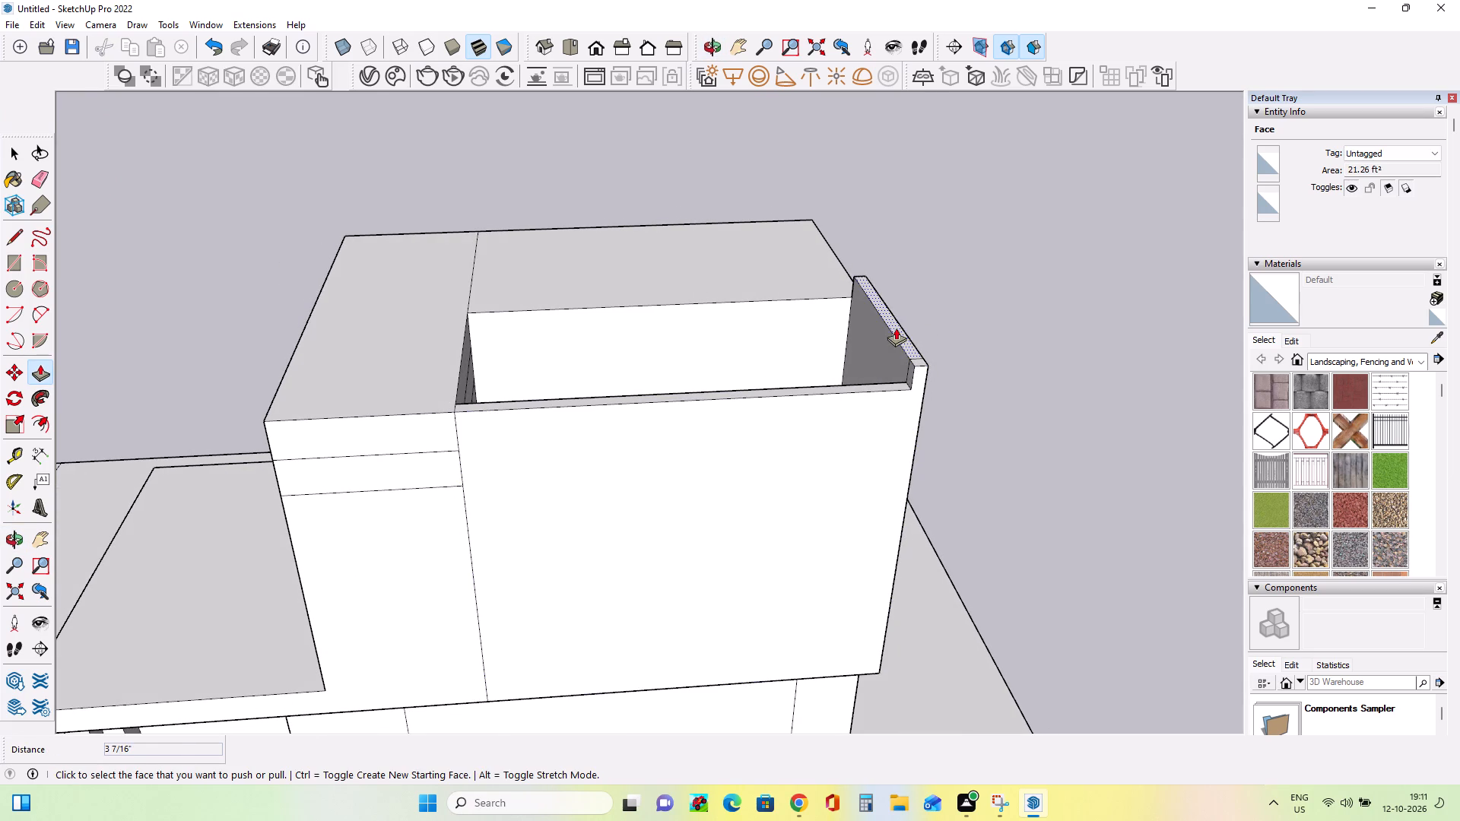
click(896, 328)
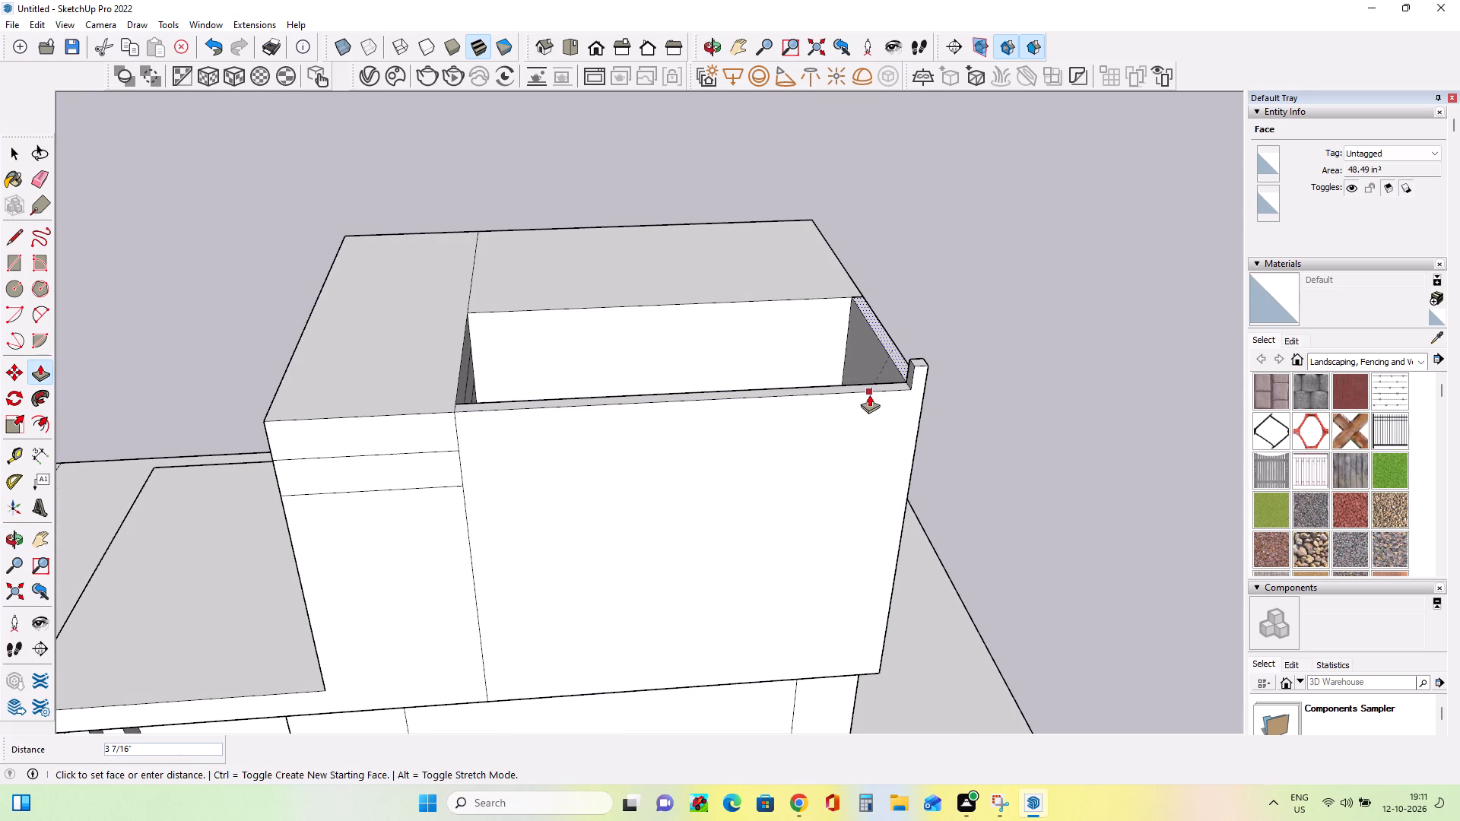
click(868, 396)
scroll(902, 368, up, 4)
click(922, 357)
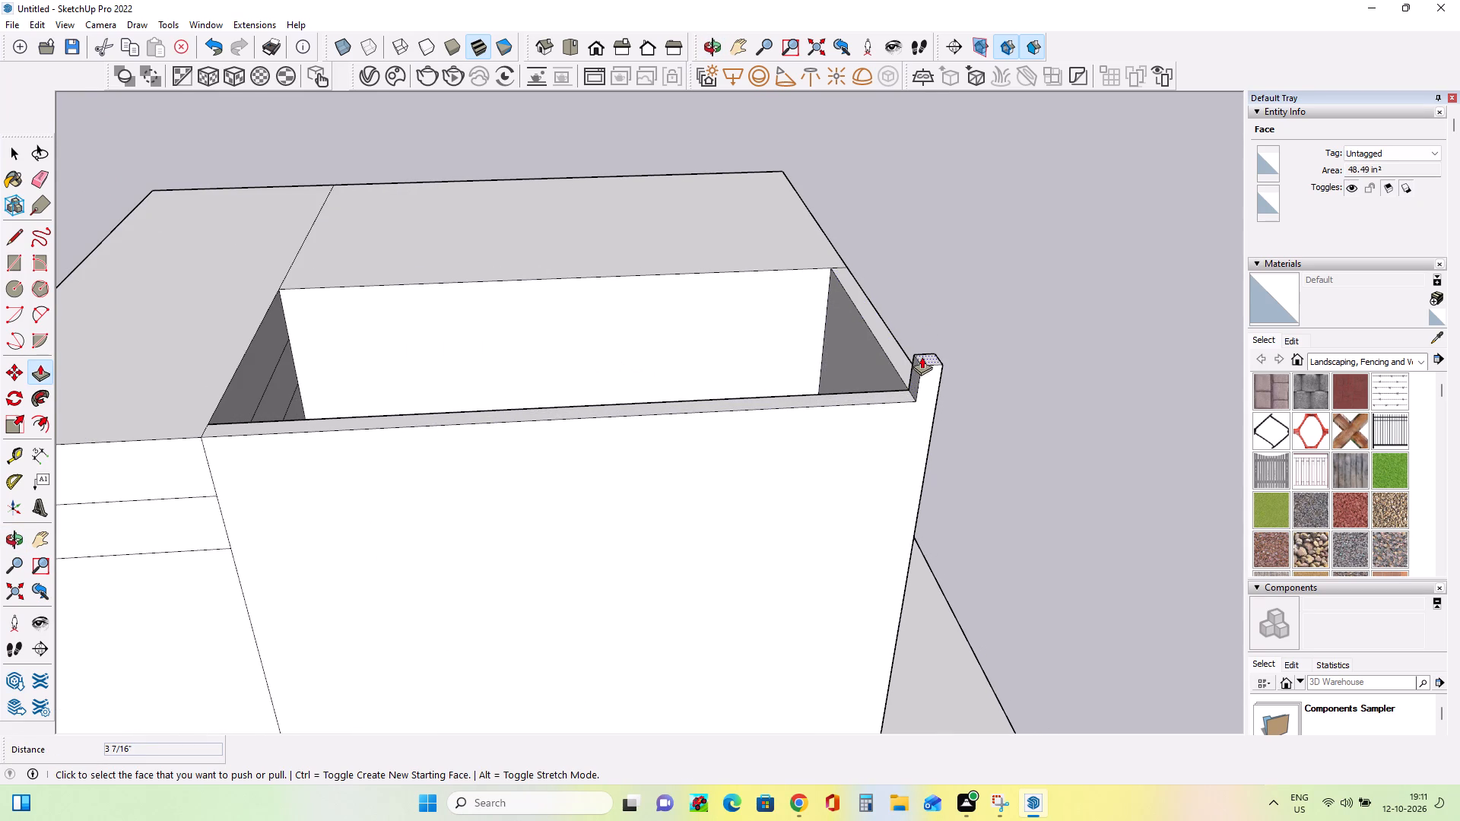
click(890, 390)
Compare the proportions of the upper storey and terrace walls with the facade image.
scroll(862, 424, down, 4)
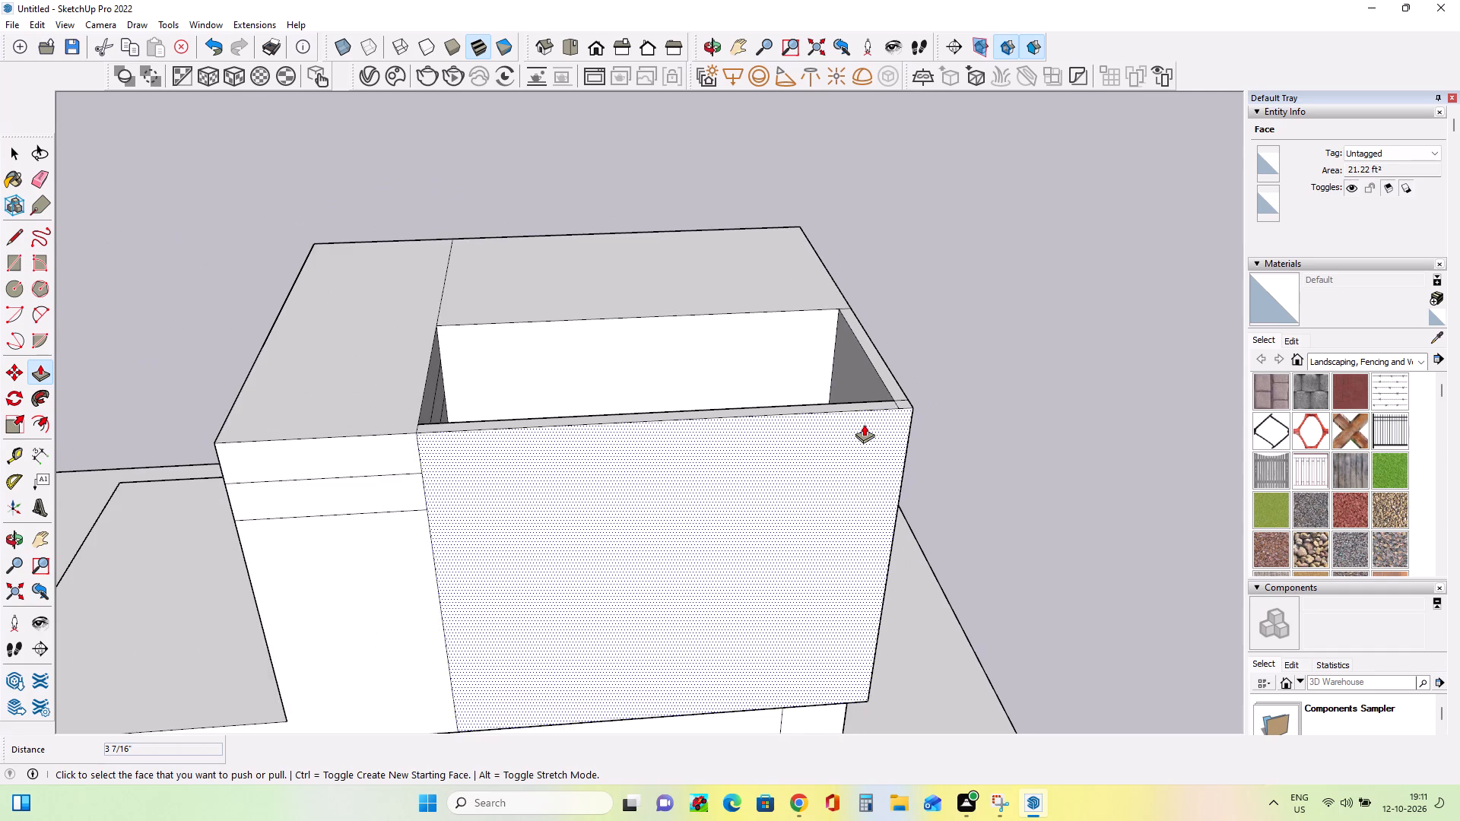
scroll(864, 424, down, 15)
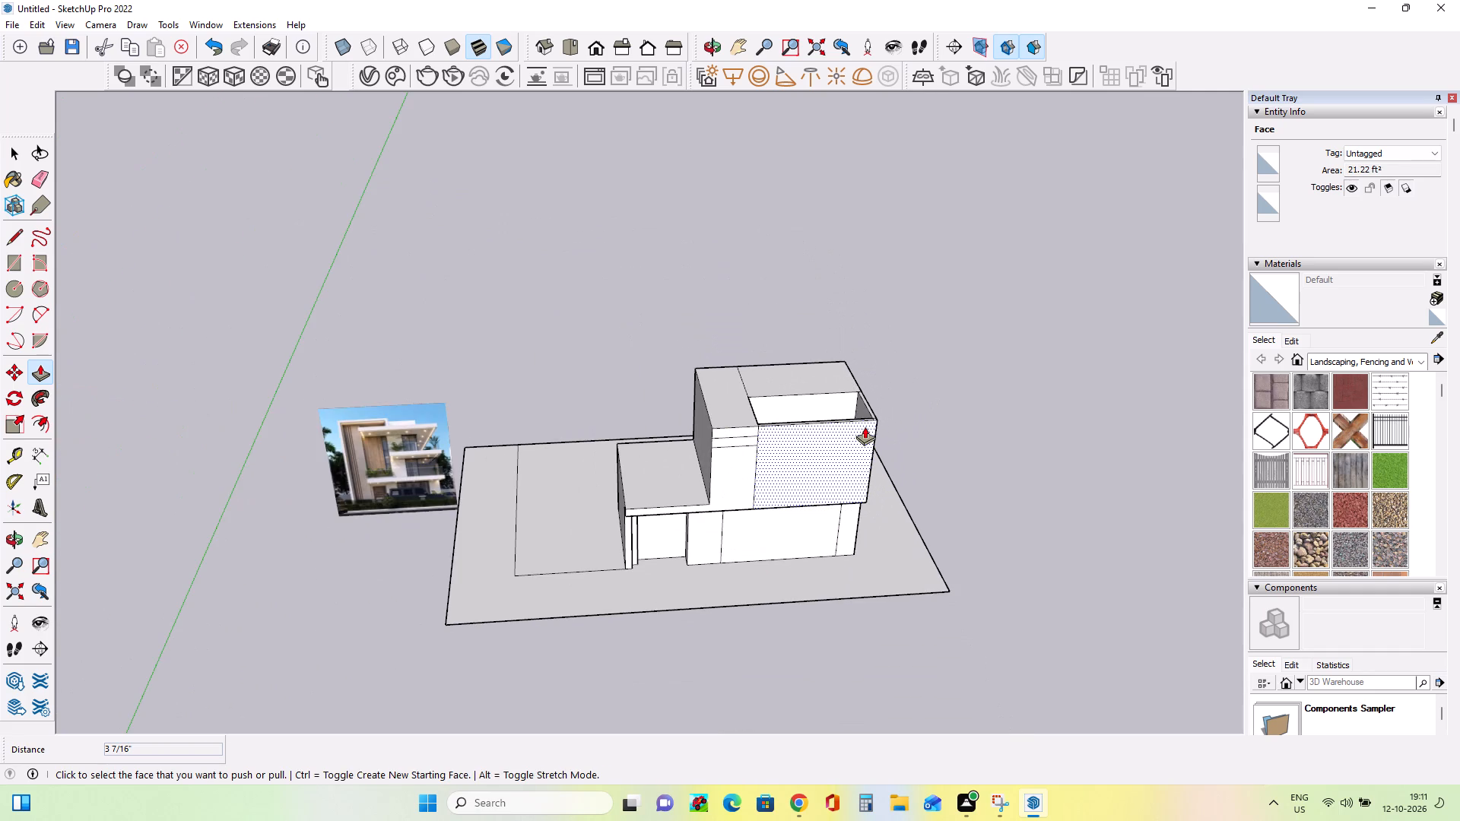
scroll(864, 426, down, 3)
middle_drag(871, 478, 804, 335)
scroll(669, 497, up, 5)
scroll(452, 486, up, 3)
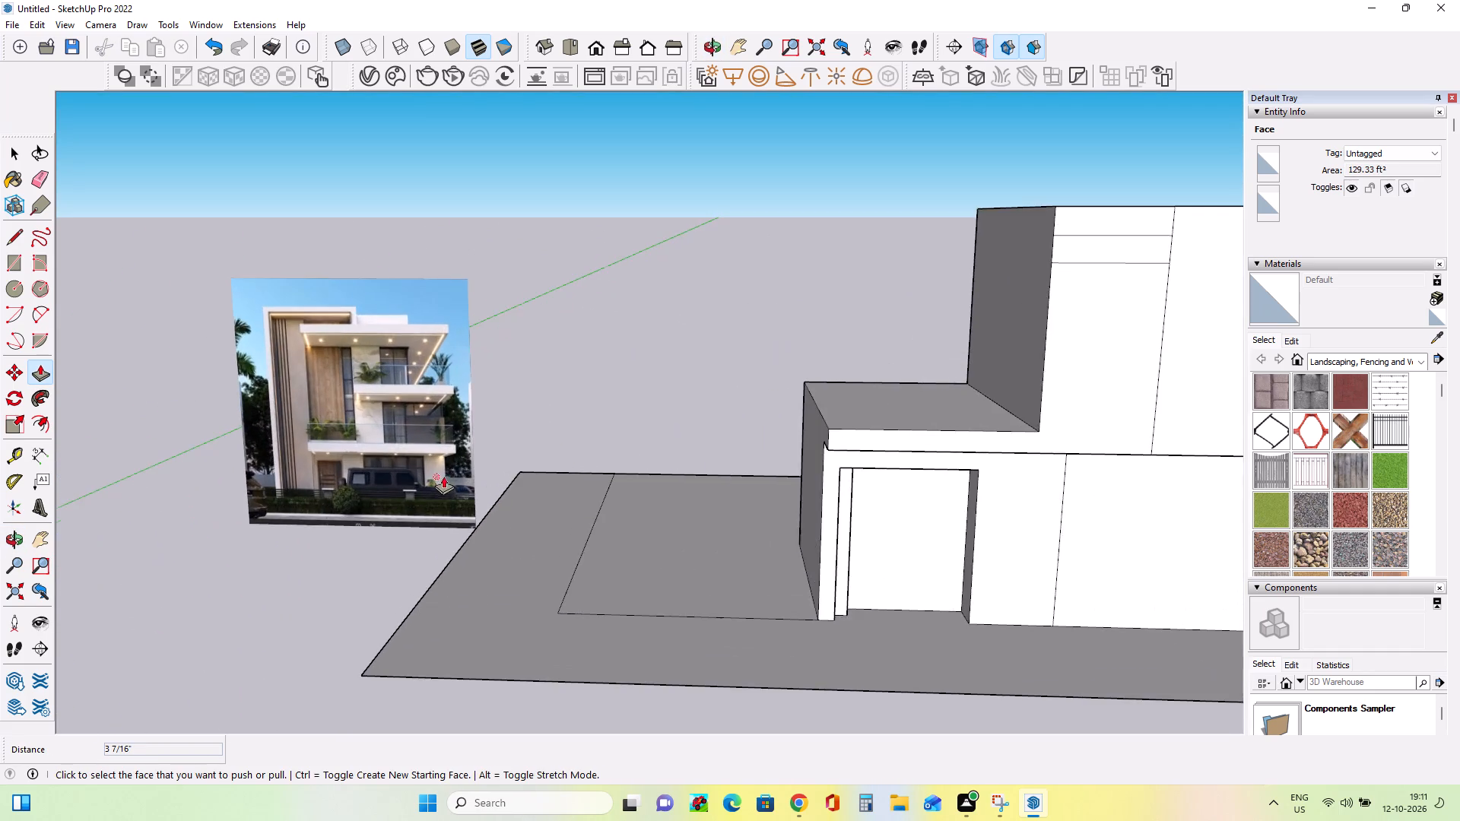
scroll(443, 476, up, 6)
scroll(366, 457, down, 11)
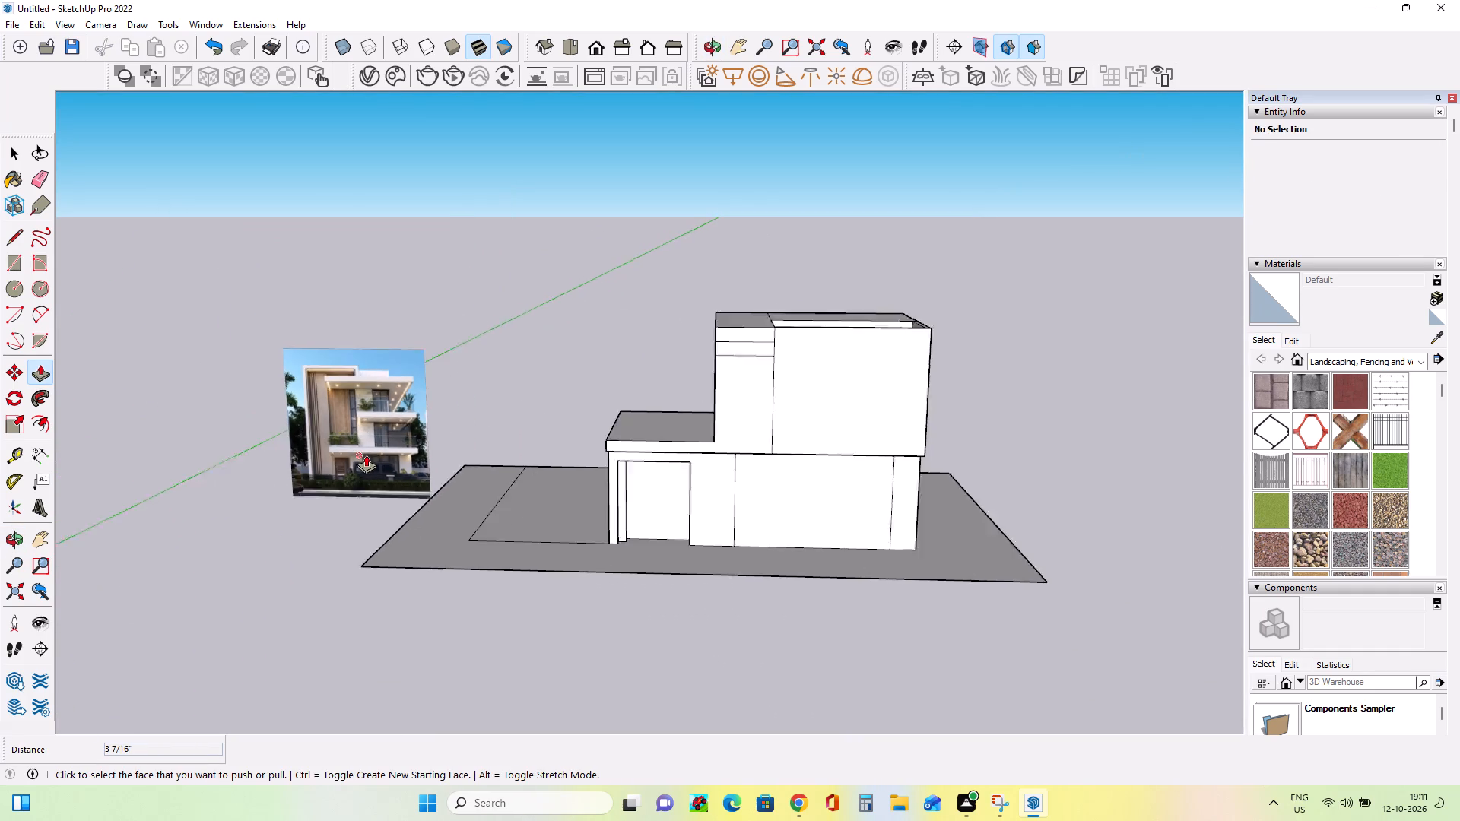
scroll(366, 455, down, 2)
scroll(725, 477, up, 1)
Push/Pull the roof faces of the tower and the rear block down about 5 3/4", level with the tower's front band line.
middle_drag(727, 480, 735, 507)
middle_drag(757, 499, 804, 451)
middle_drag(722, 376, 764, 503)
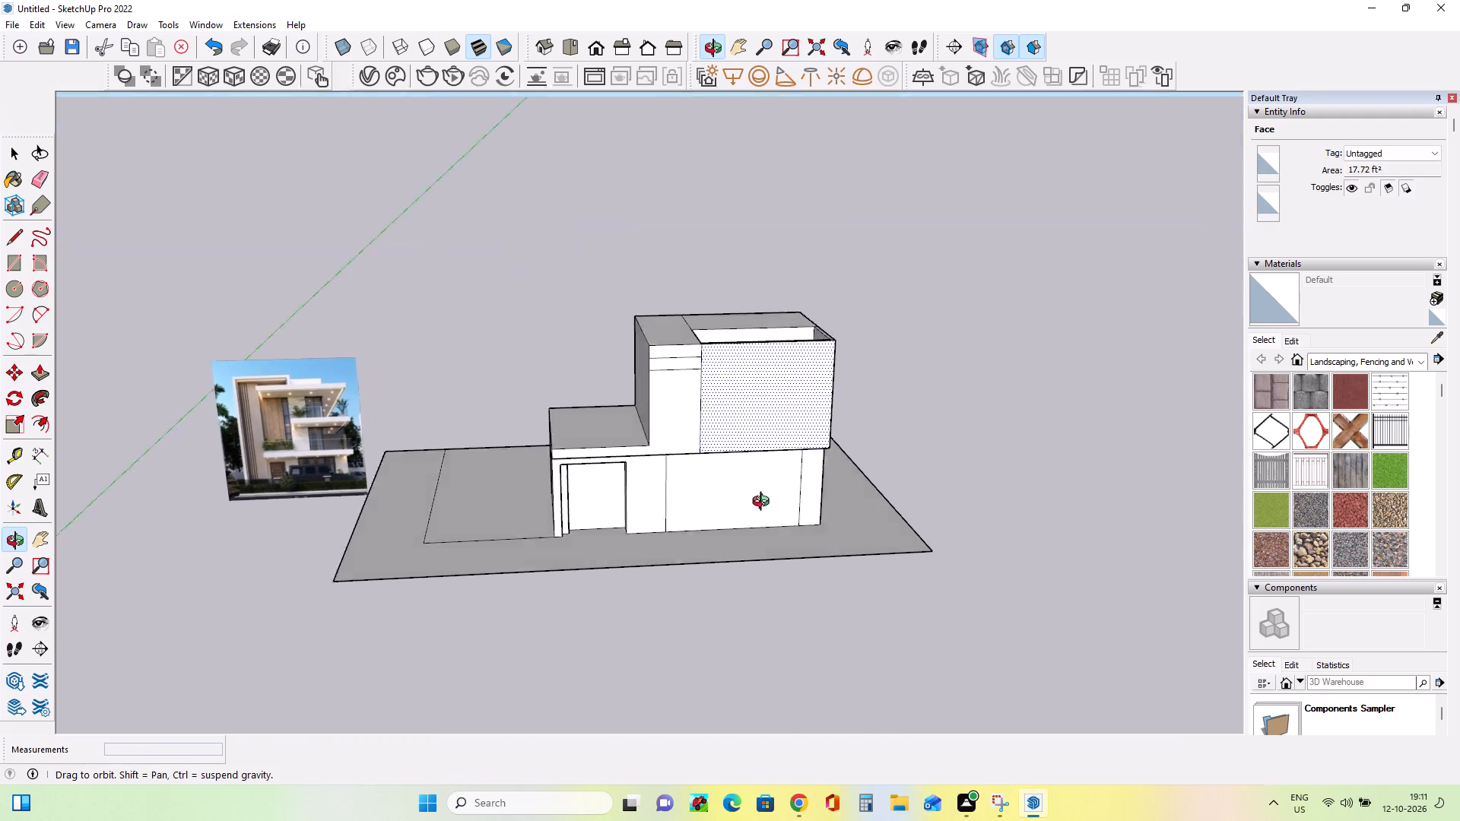
middle_drag(764, 503, 771, 526)
scroll(622, 300, up, 8)
click(715, 379)
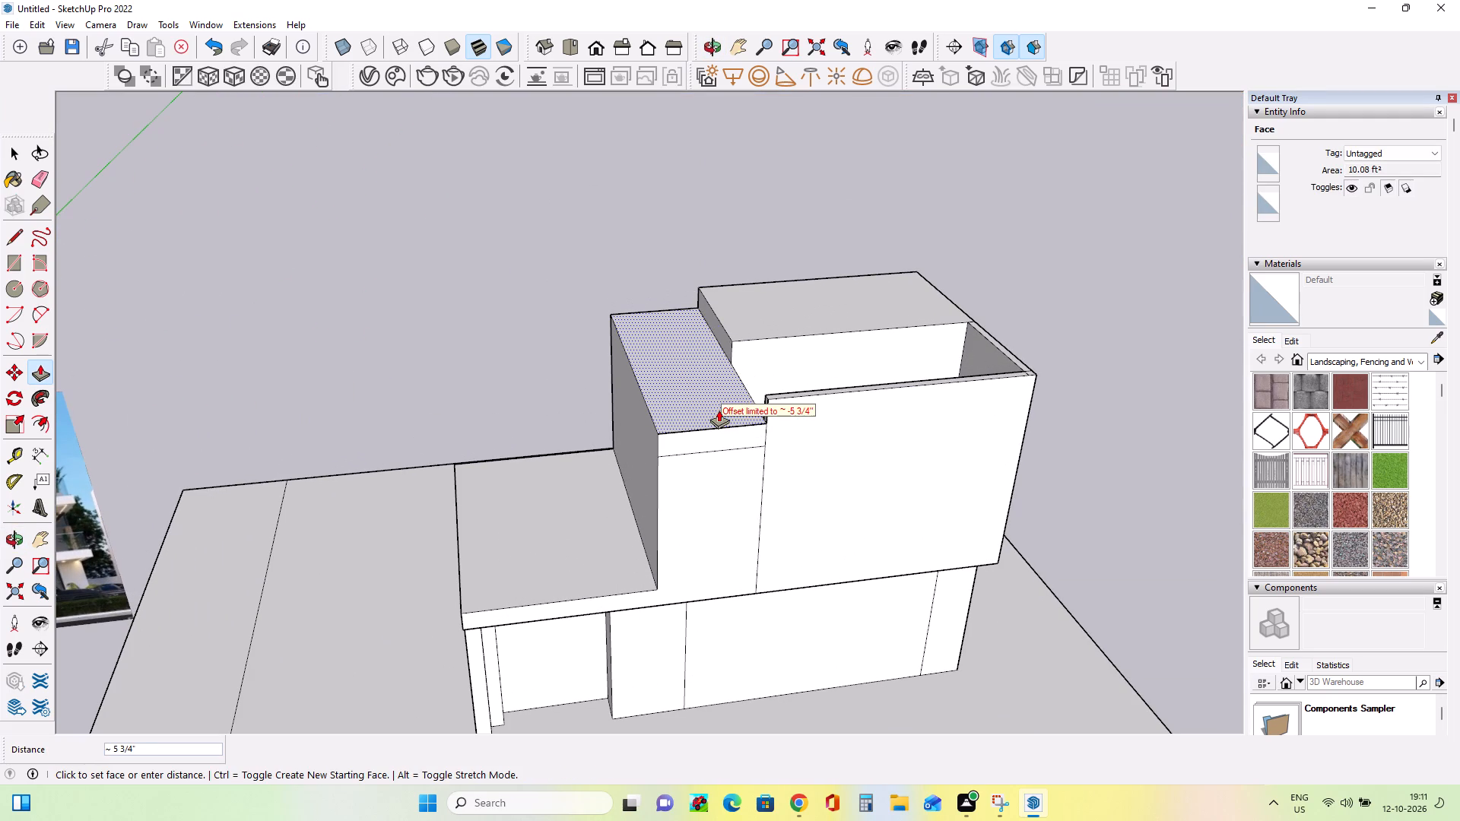
click(719, 410)
click(746, 319)
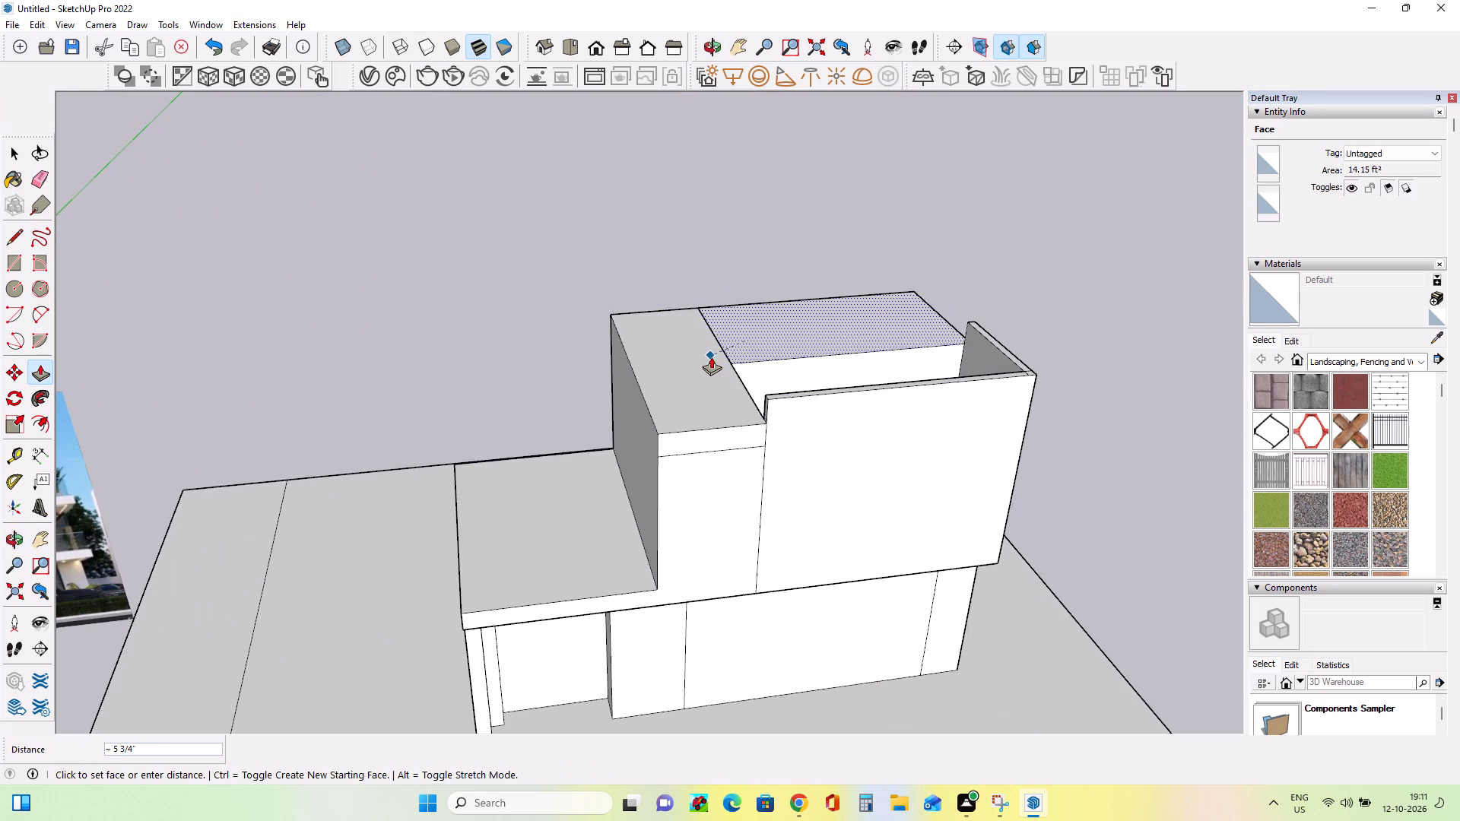
click(711, 357)
Push/Pull the tops of the terrace's front wall and window-end wall down about 5 3/4" to roof level.
middle_drag(810, 407, 845, 481)
scroll(789, 426, up, 8)
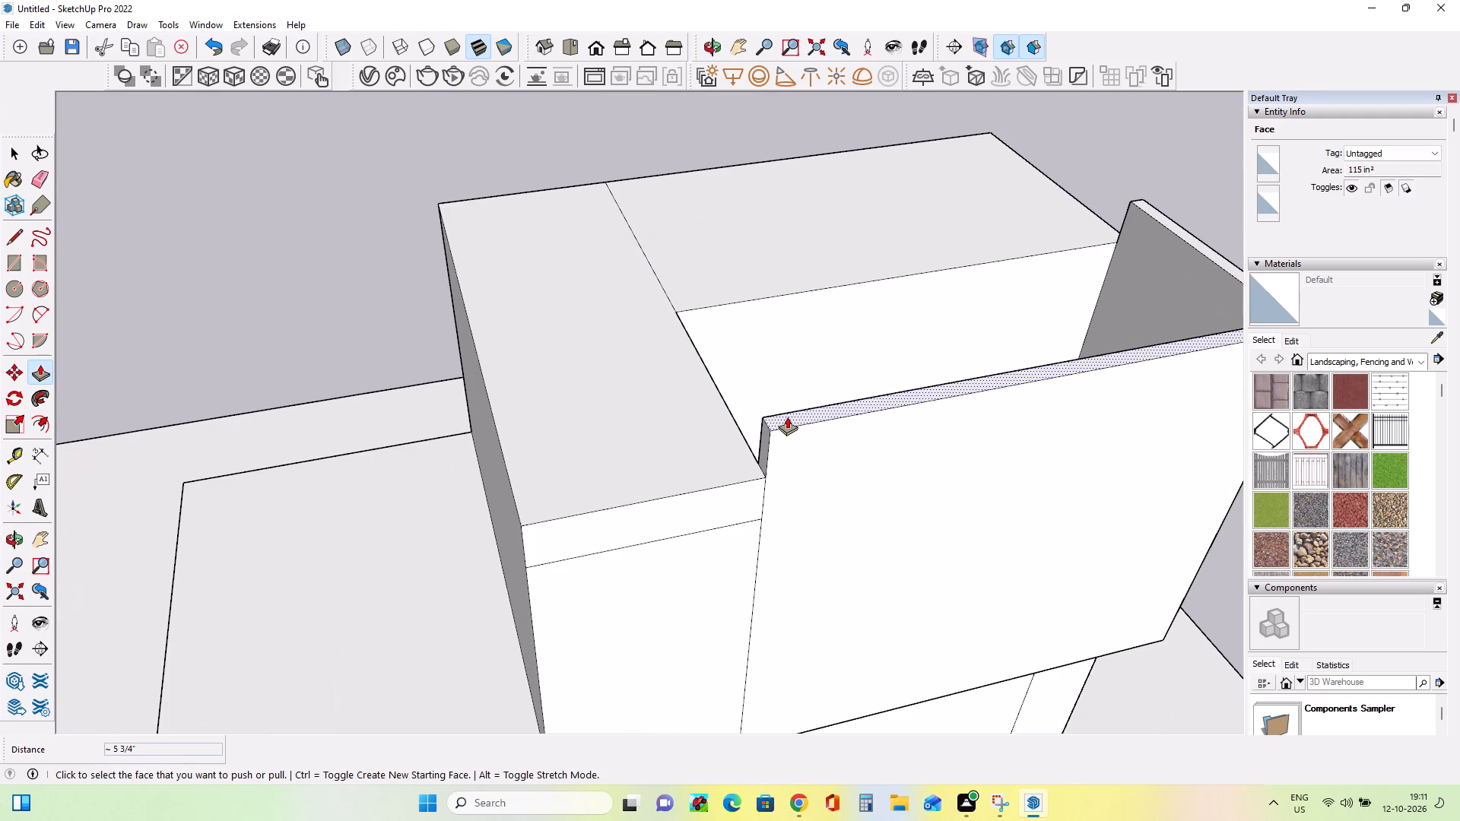
click(787, 417)
click(720, 453)
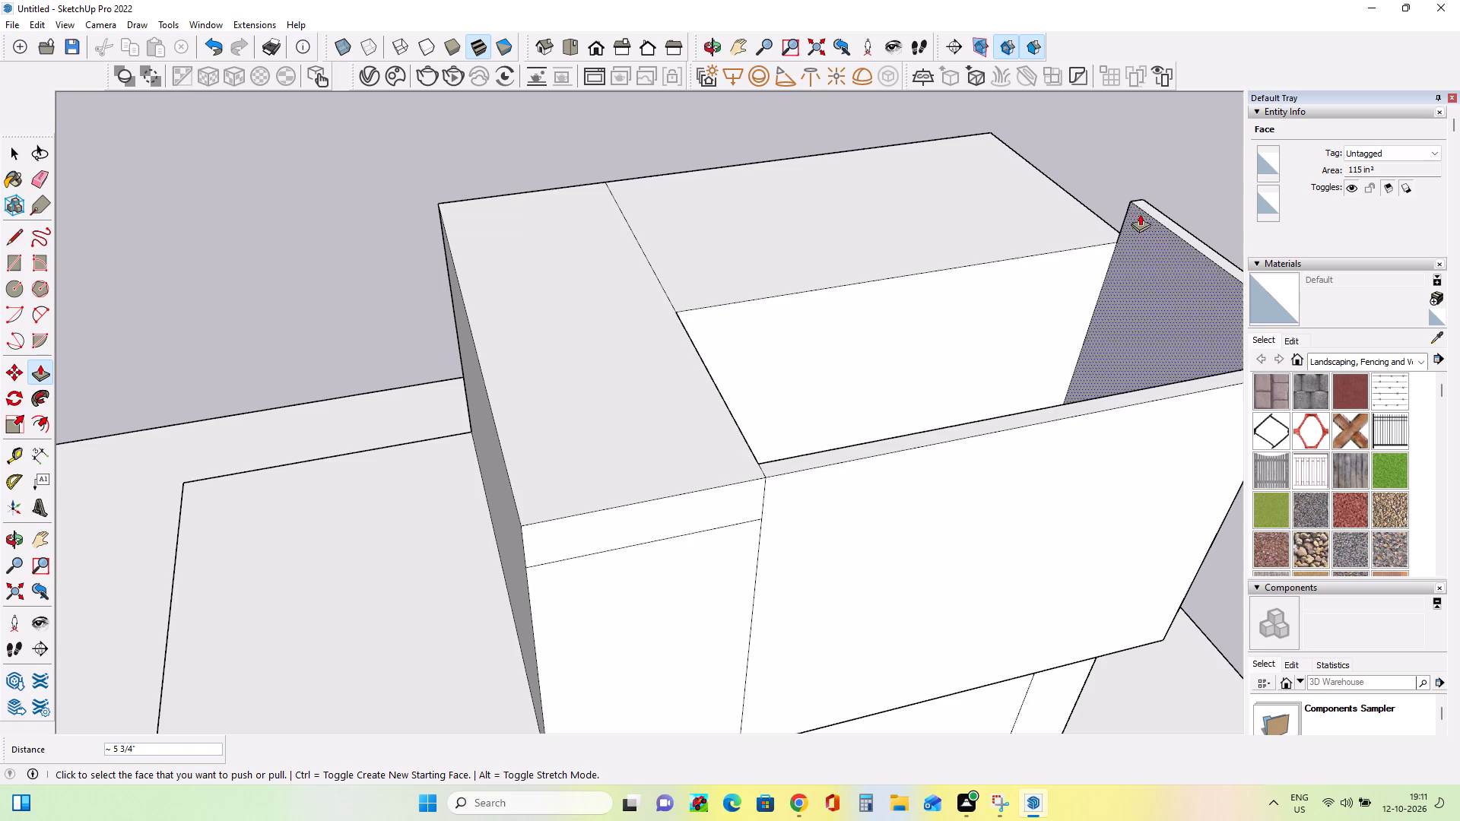
click(1151, 207)
click(1052, 238)
Compare the lowered roof and terrace wall levels with the facade image.
middle_drag(642, 449, 638, 385)
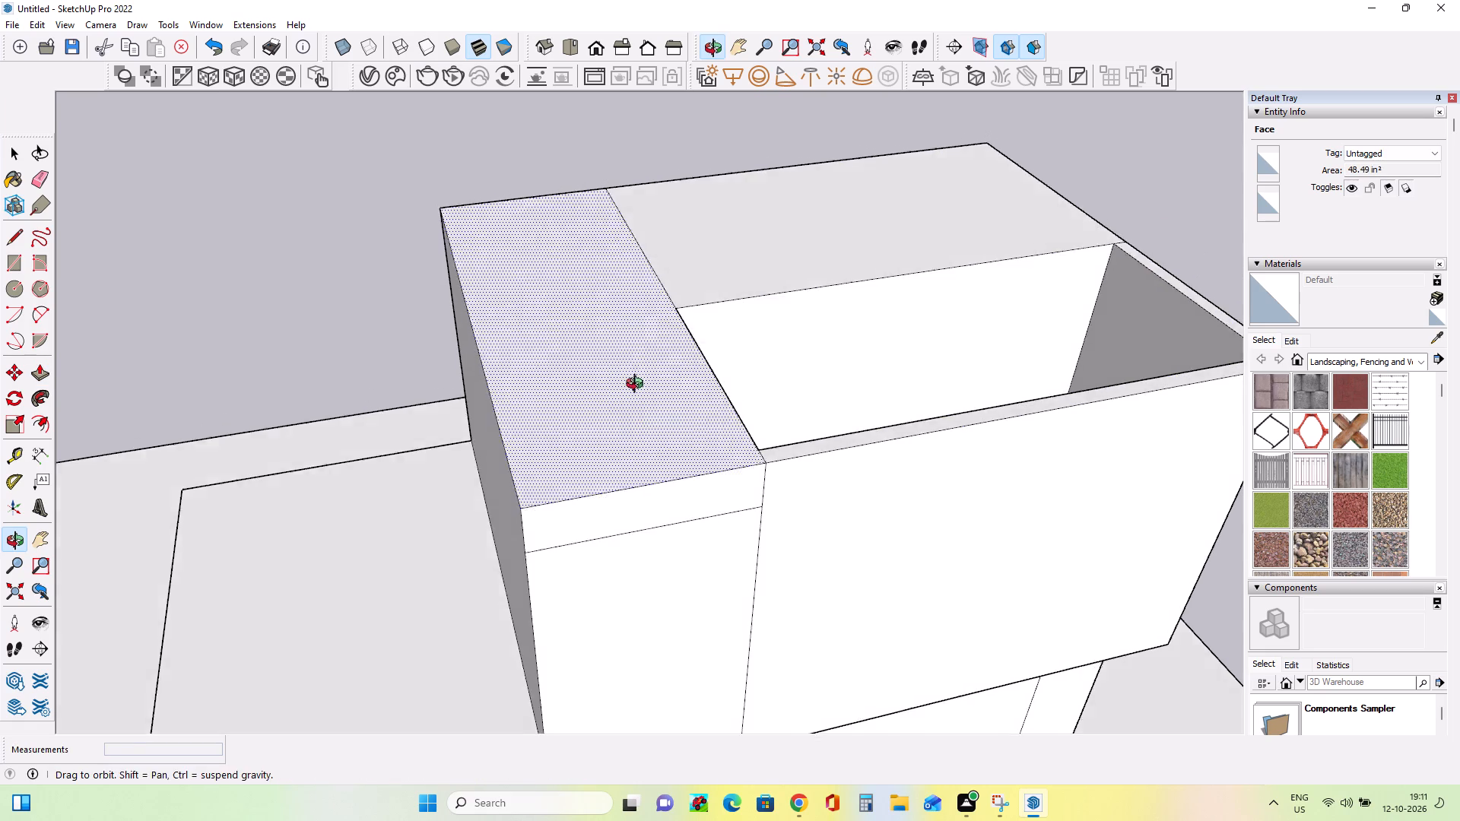
middle_drag(638, 385, 618, 342)
scroll(617, 341, down, 8)
middle_drag(779, 379, 701, 404)
scroll(696, 413, down, 7)
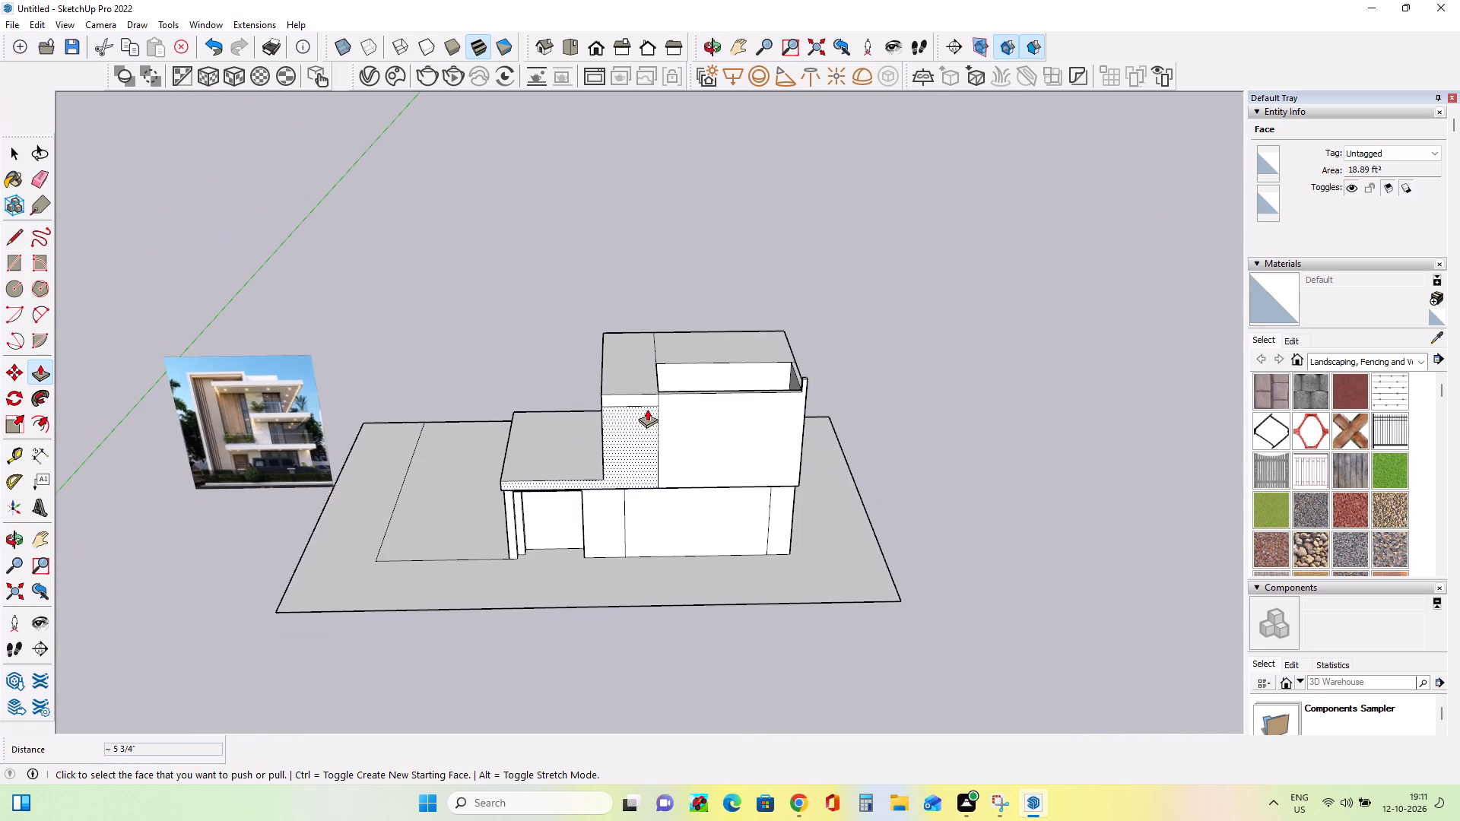
scroll(233, 433, up, 13)
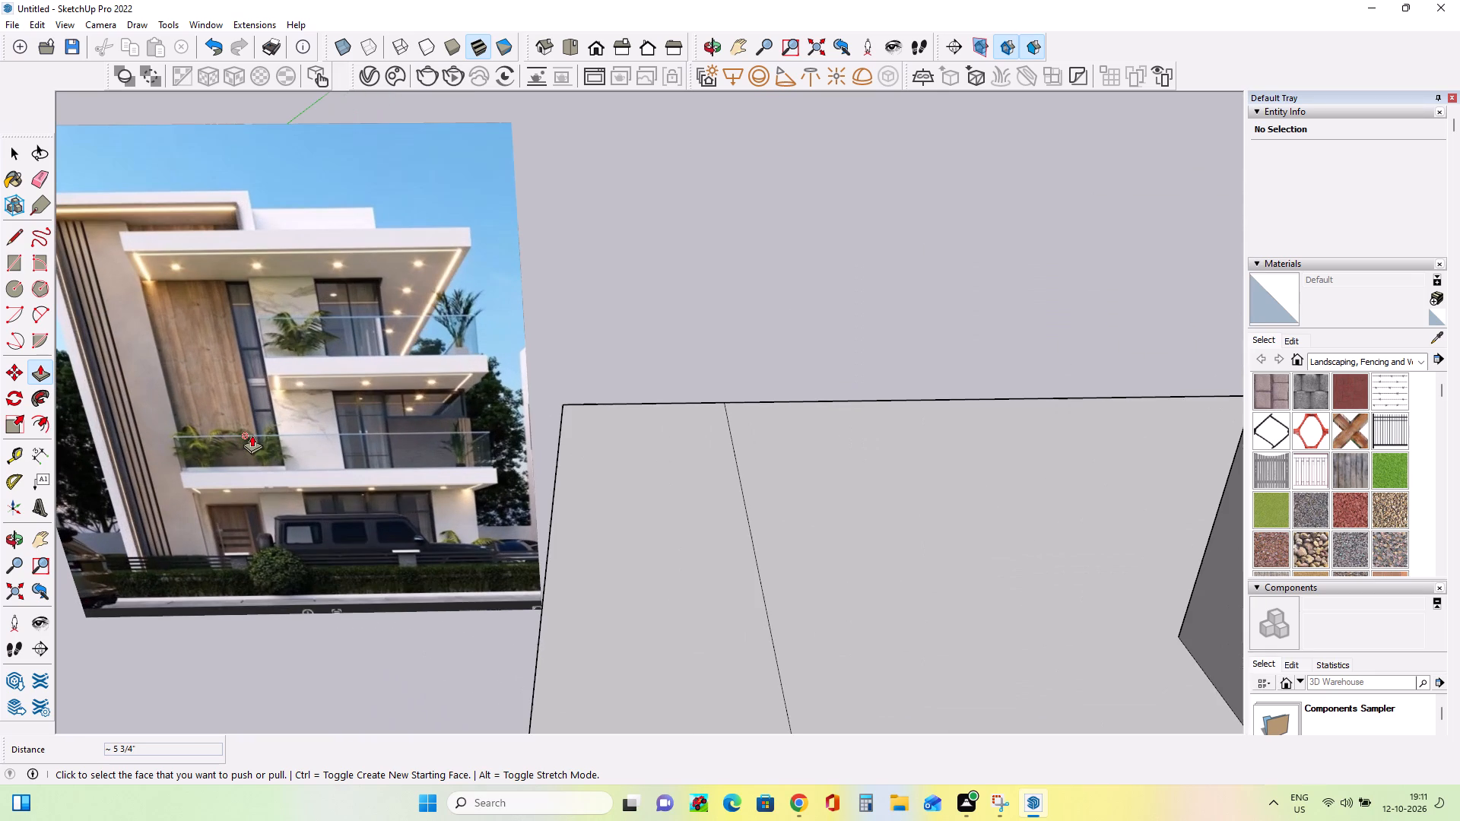
scroll(252, 435, down, 9)
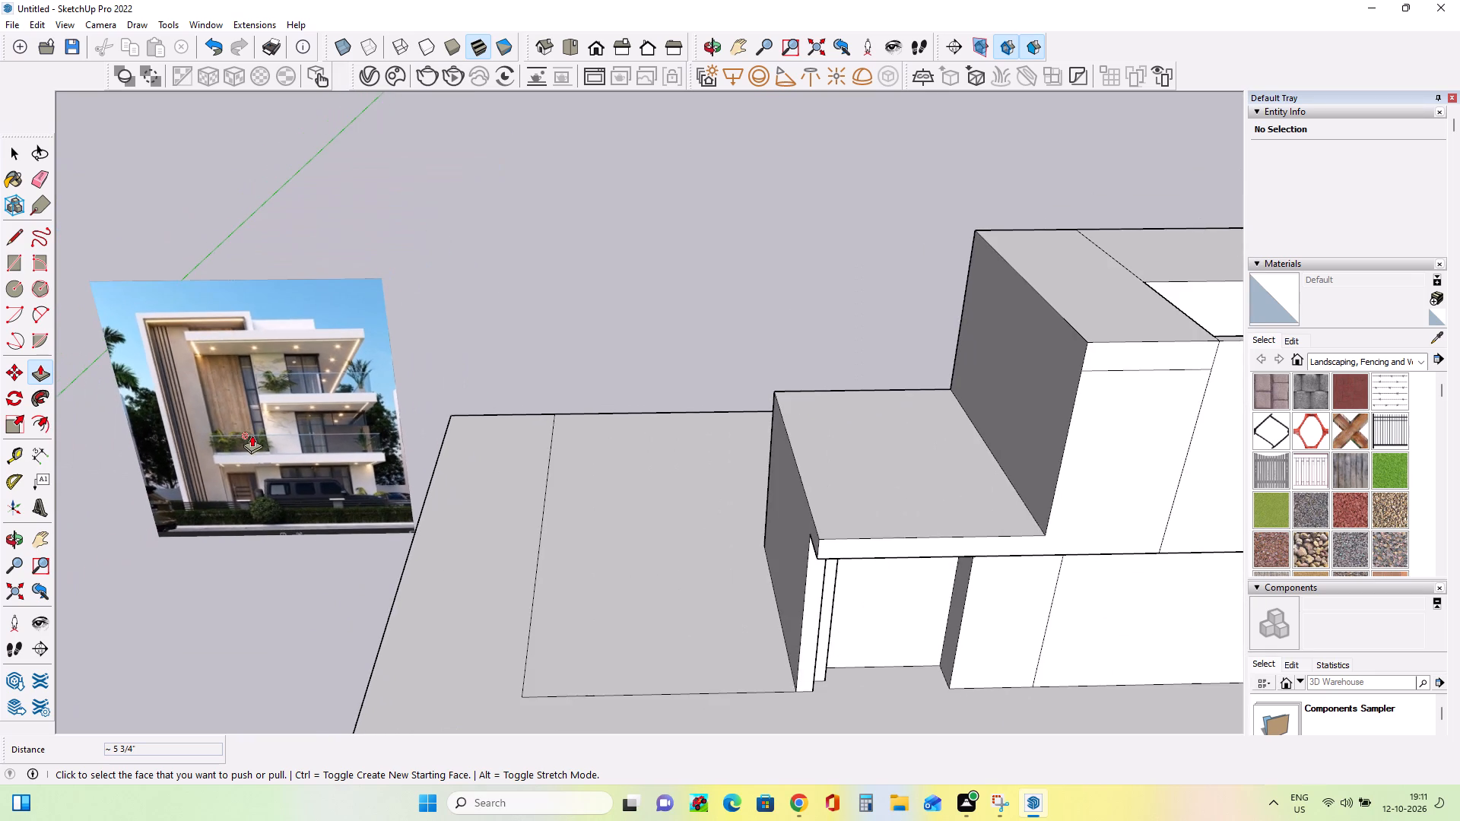
scroll(347, 420, down, 4)
middle_drag(868, 426, 824, 422)
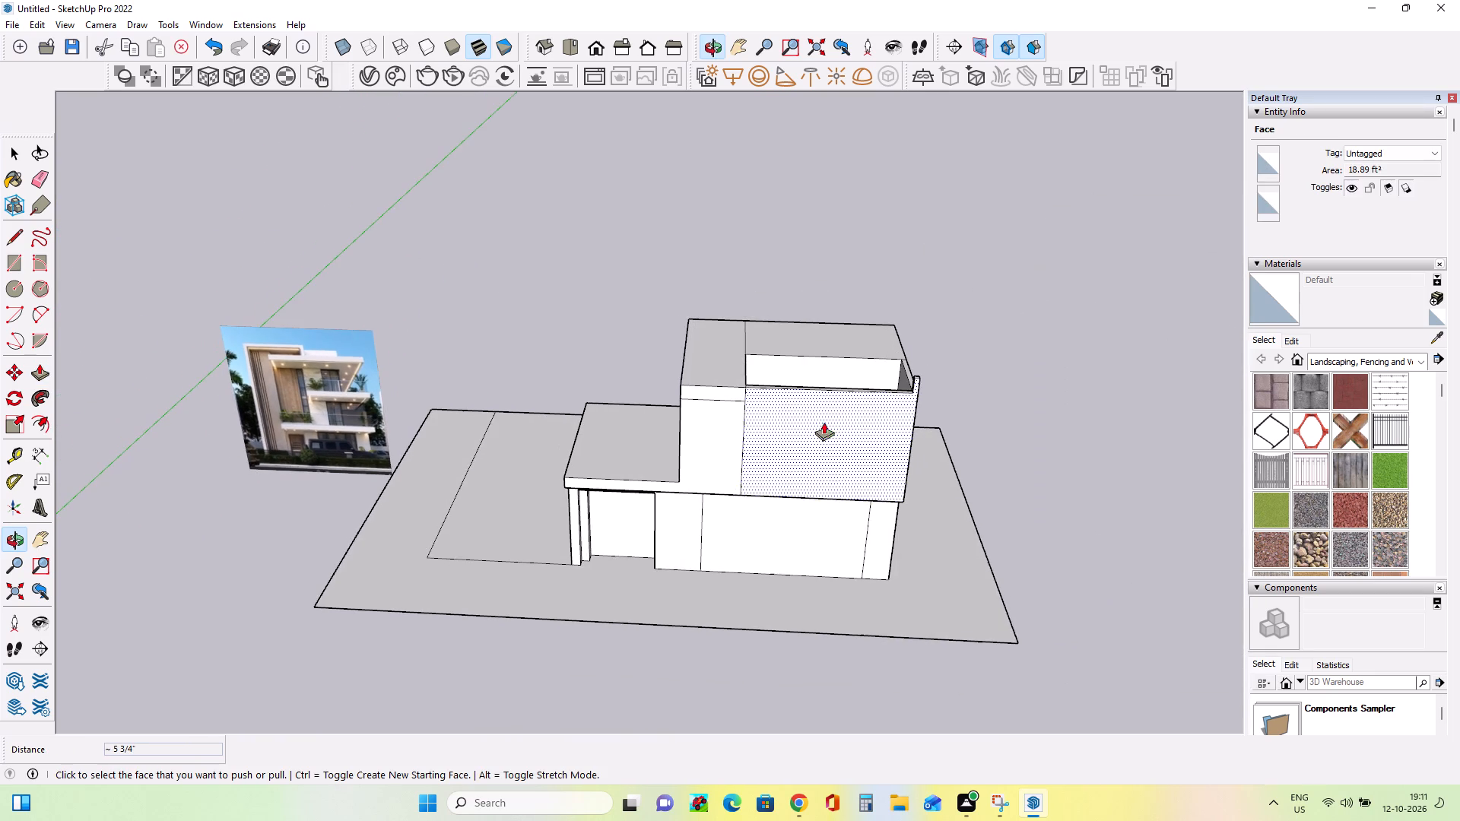
Draw a rectangle along the top of the terrace's front wall, continuing the tower's front band line to the far end.
scroll(725, 436, up, 4)
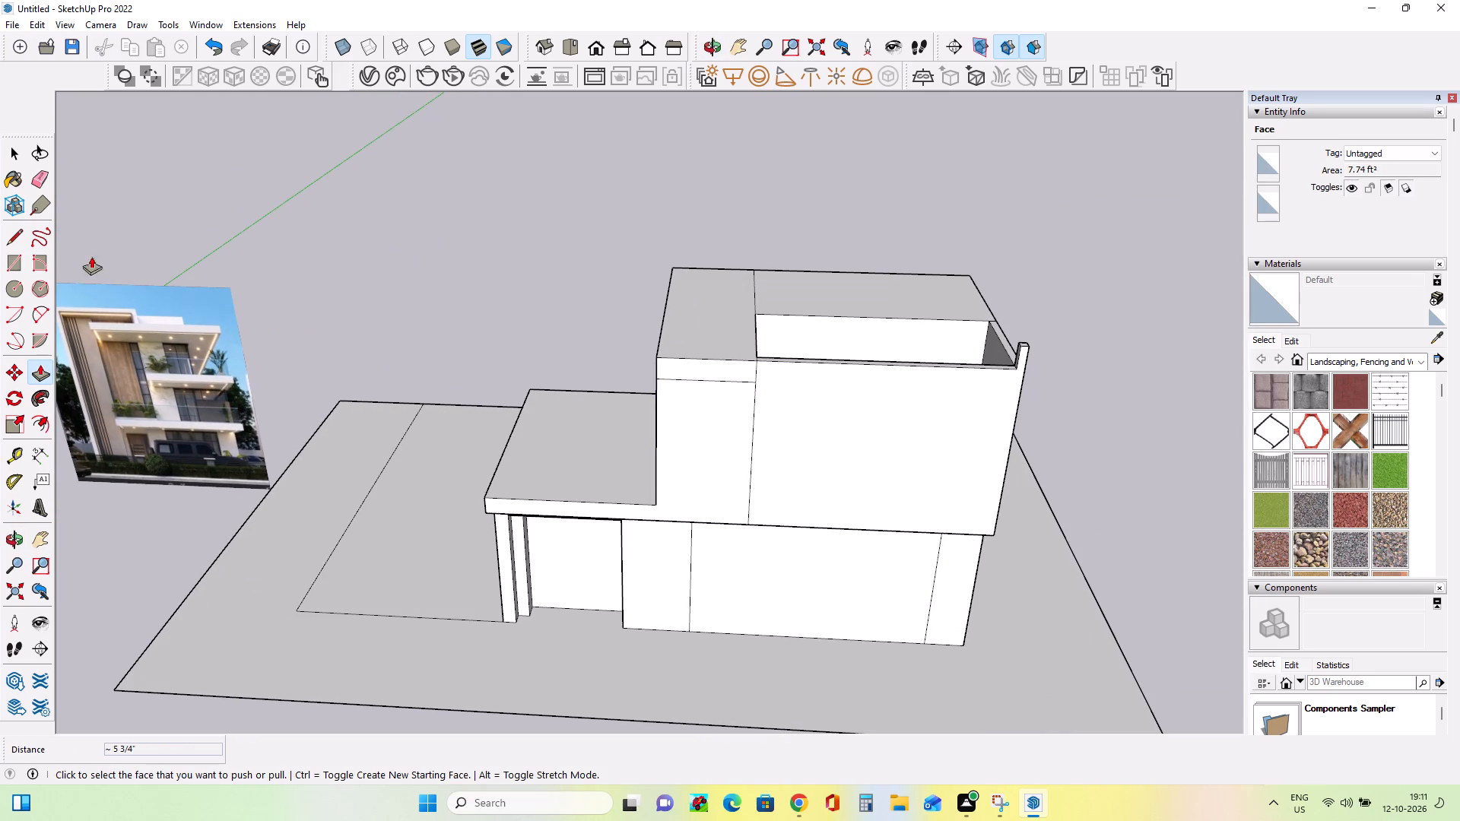
click(5, 266)
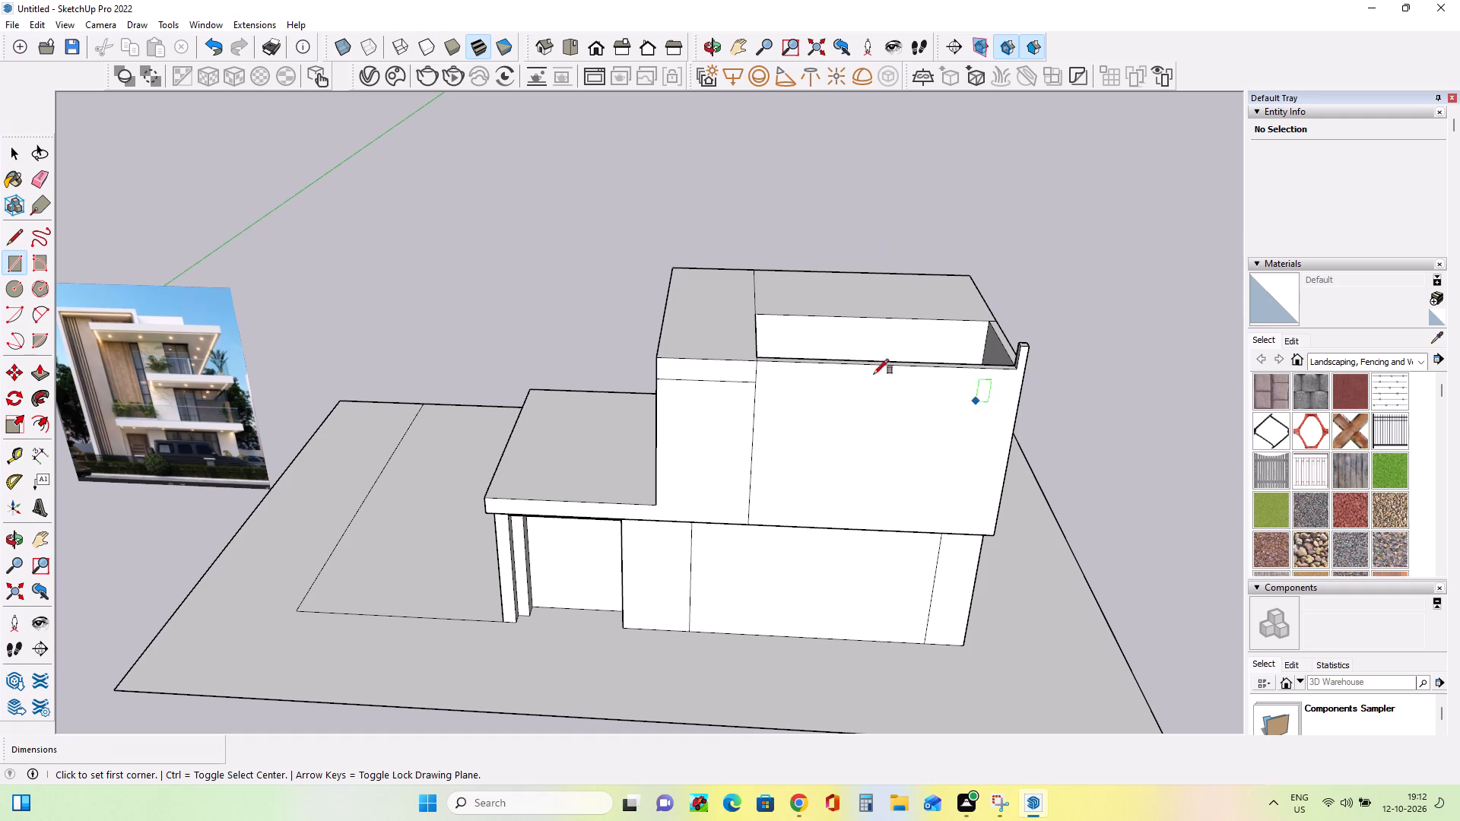
click(759, 380)
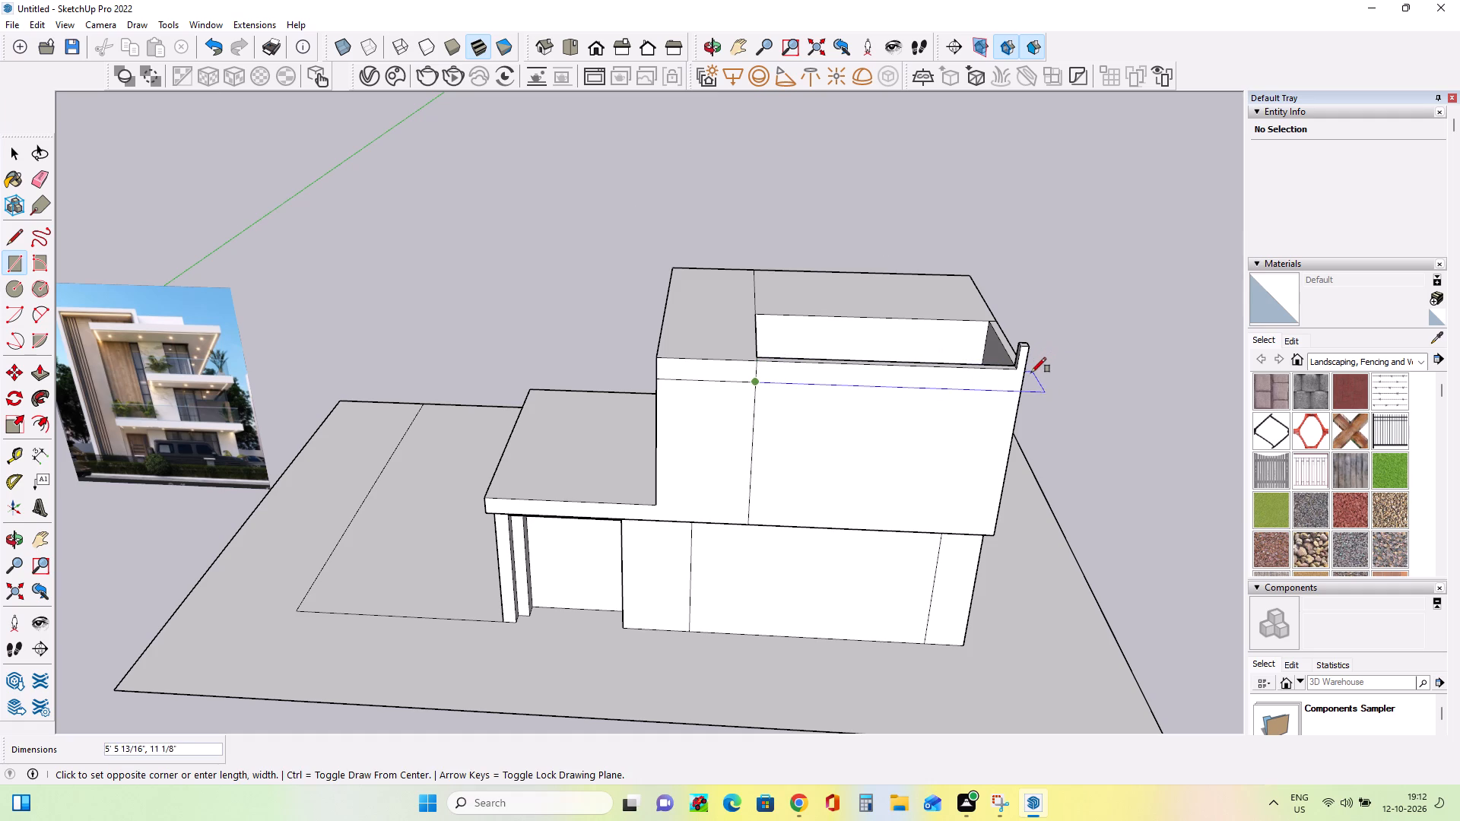
click(1024, 372)
Push/Pull the top of the terrace's outer corner piece down about 5 3/4", level with the front wall.
middle_drag(1030, 379, 1057, 468)
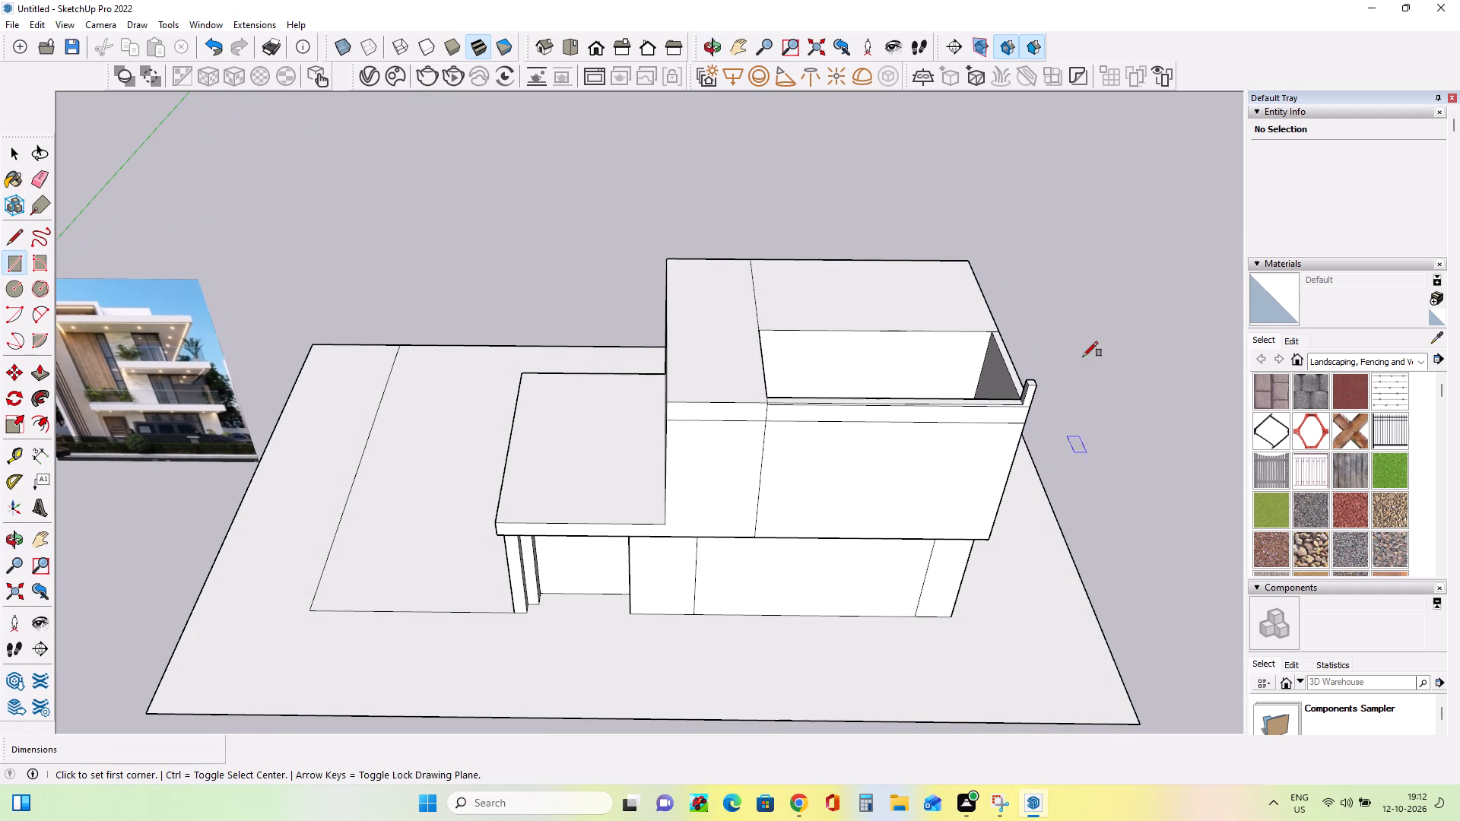
click(39, 376)
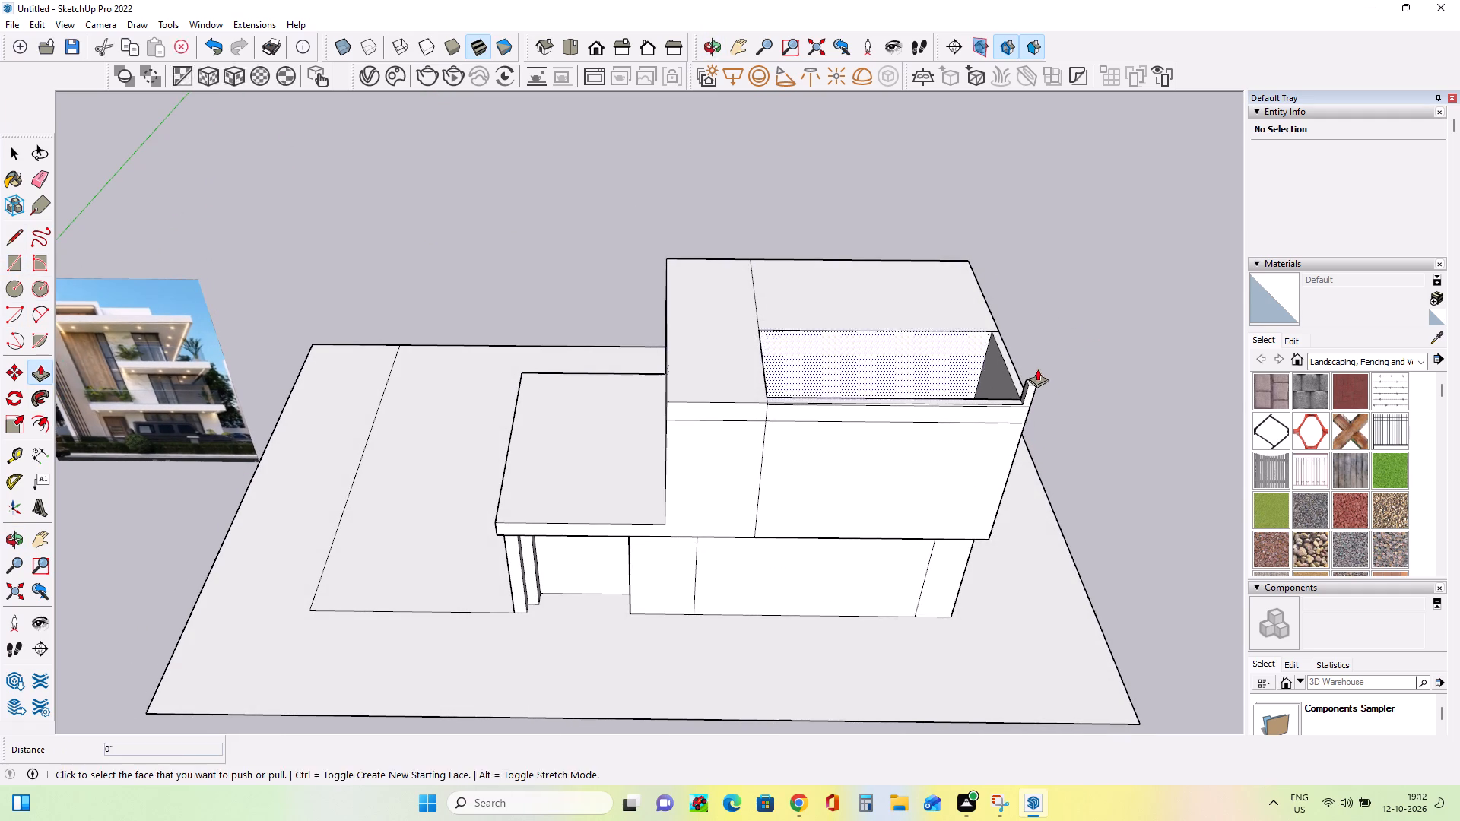
middle_drag(1046, 376, 1103, 452)
scroll(1036, 386, up, 8)
click(1039, 388)
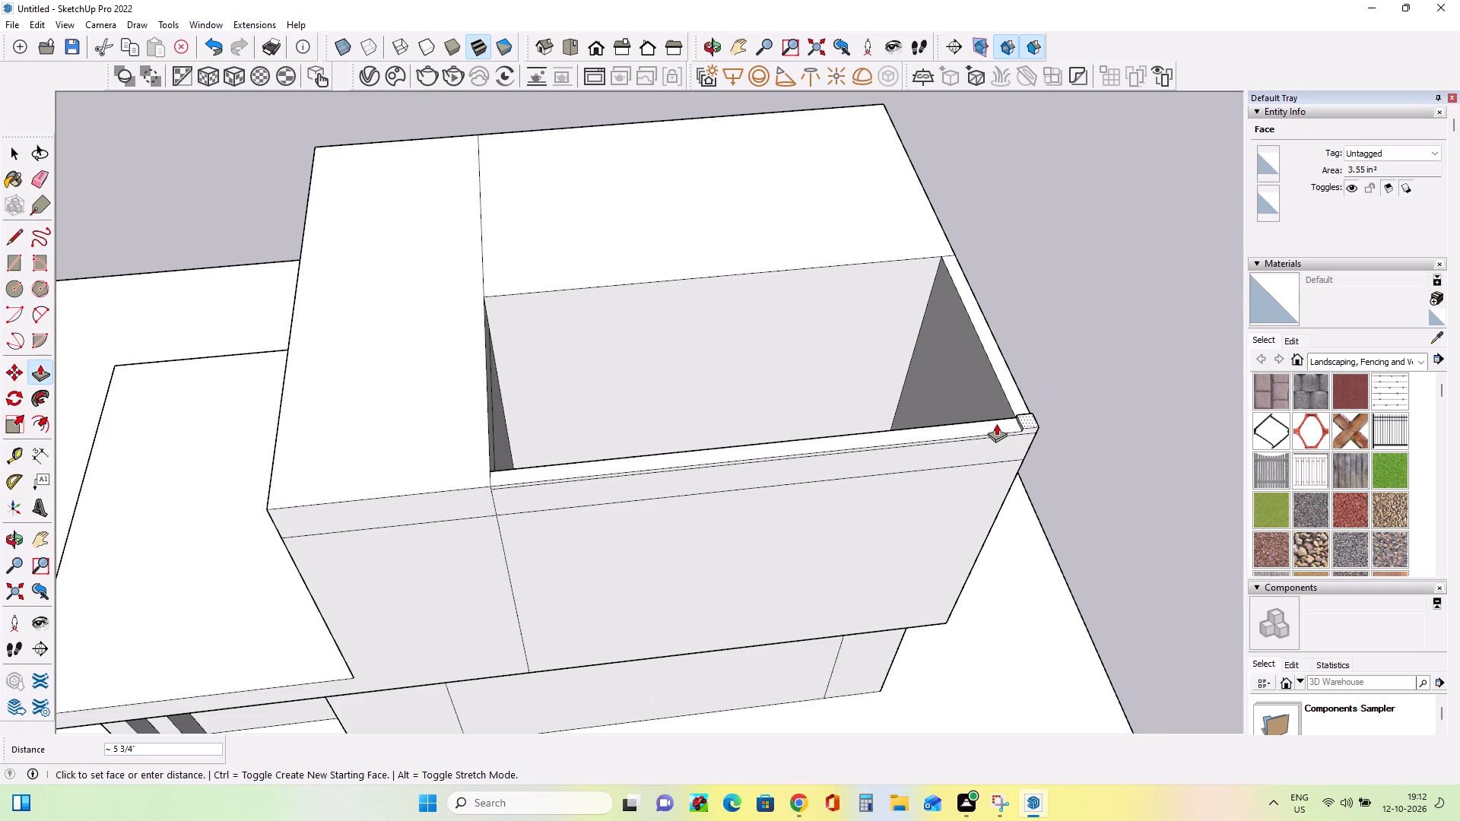
click(982, 426)
middle_drag(944, 518, 923, 289)
scroll(950, 347, down, 3)
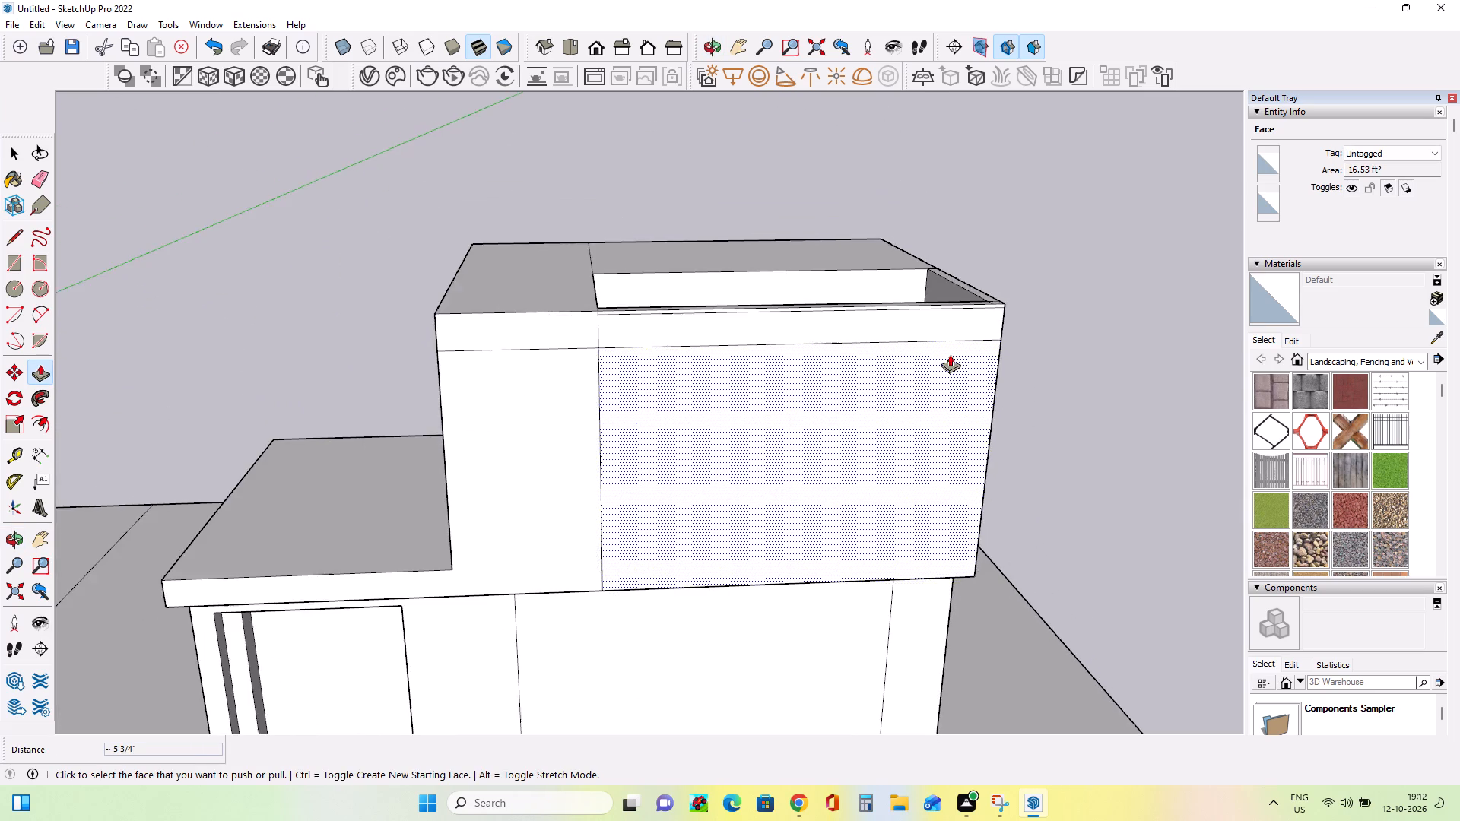
scroll(949, 355, down, 5)
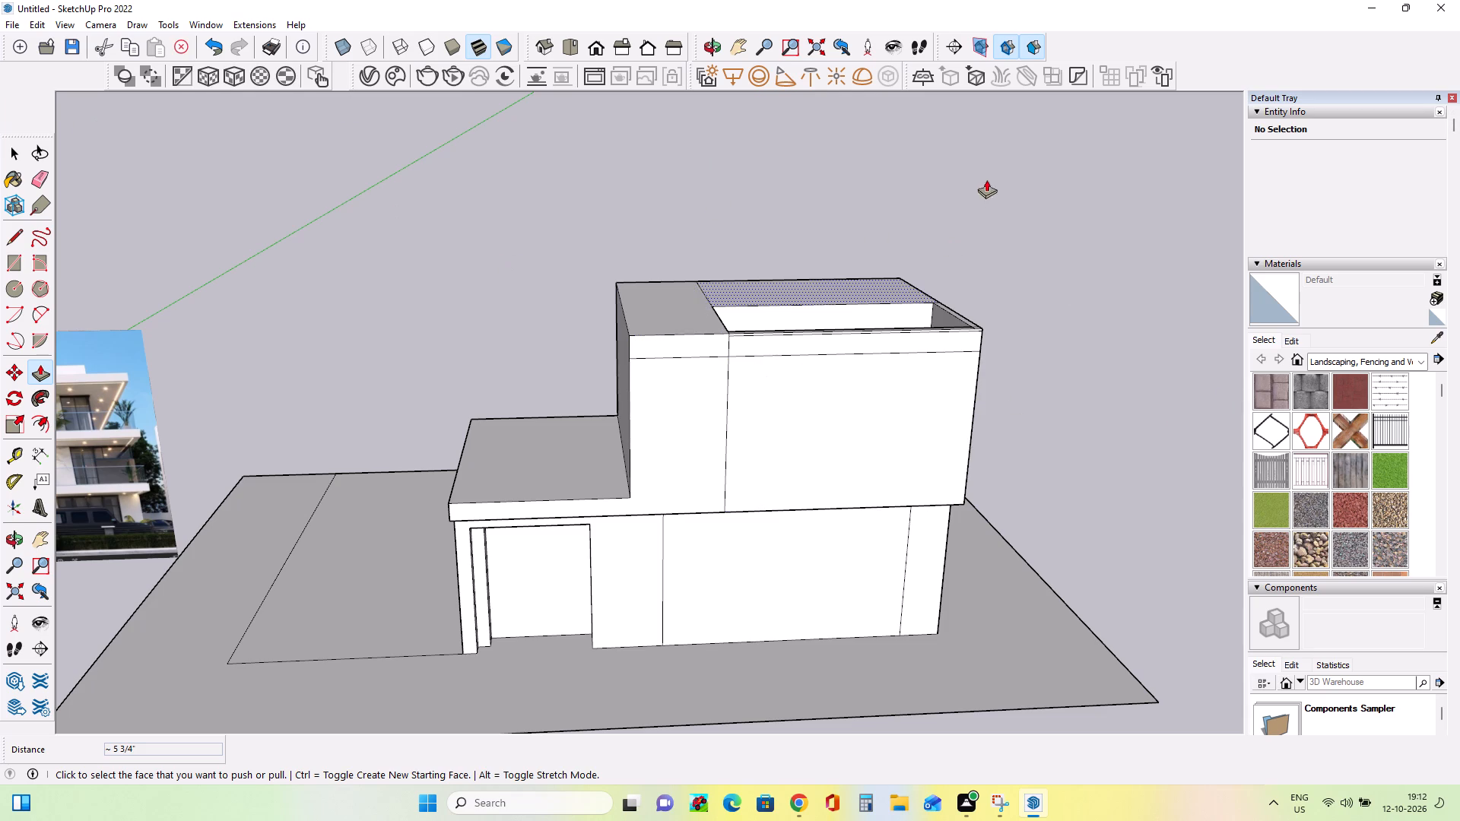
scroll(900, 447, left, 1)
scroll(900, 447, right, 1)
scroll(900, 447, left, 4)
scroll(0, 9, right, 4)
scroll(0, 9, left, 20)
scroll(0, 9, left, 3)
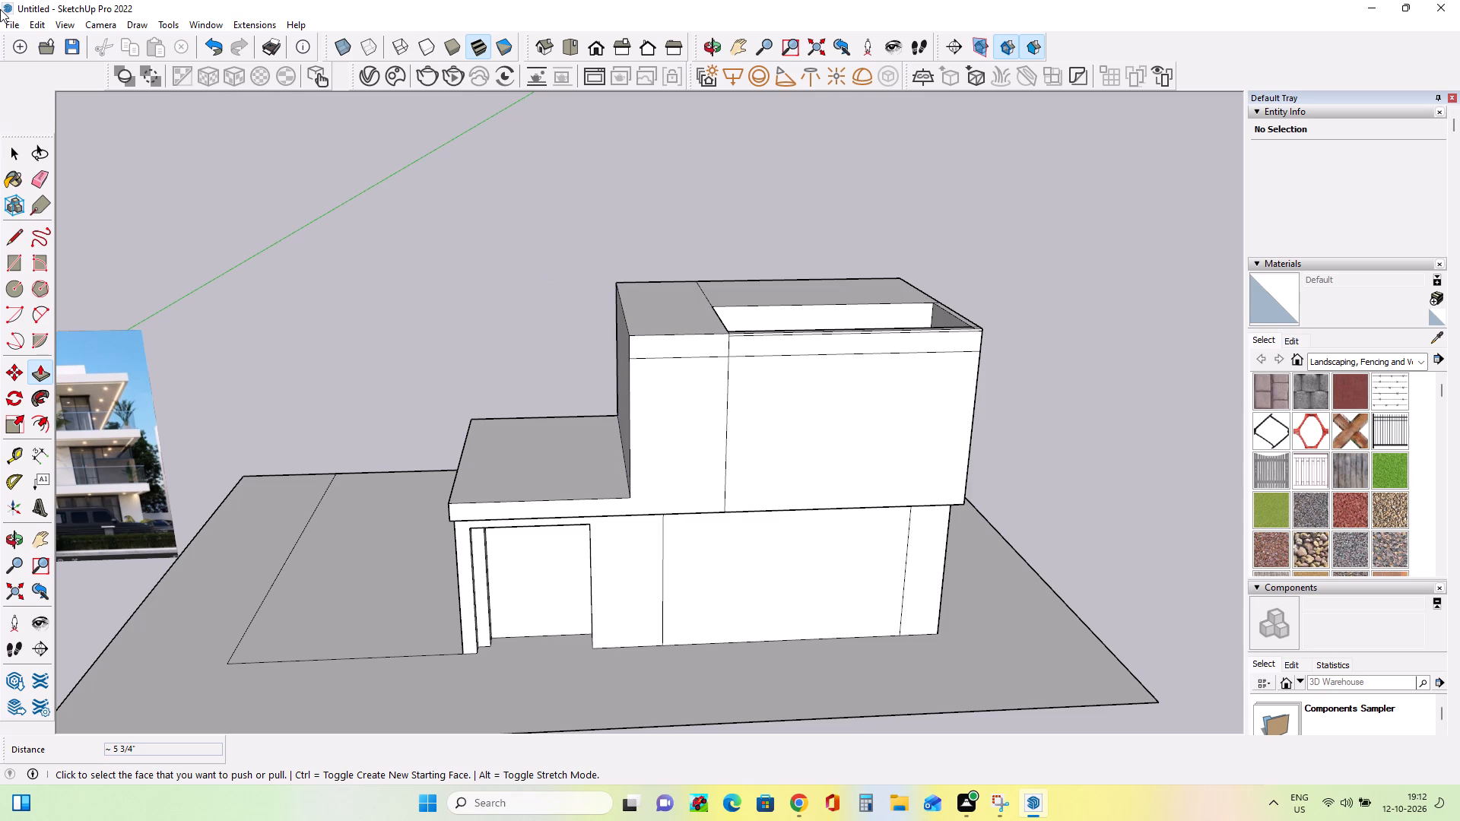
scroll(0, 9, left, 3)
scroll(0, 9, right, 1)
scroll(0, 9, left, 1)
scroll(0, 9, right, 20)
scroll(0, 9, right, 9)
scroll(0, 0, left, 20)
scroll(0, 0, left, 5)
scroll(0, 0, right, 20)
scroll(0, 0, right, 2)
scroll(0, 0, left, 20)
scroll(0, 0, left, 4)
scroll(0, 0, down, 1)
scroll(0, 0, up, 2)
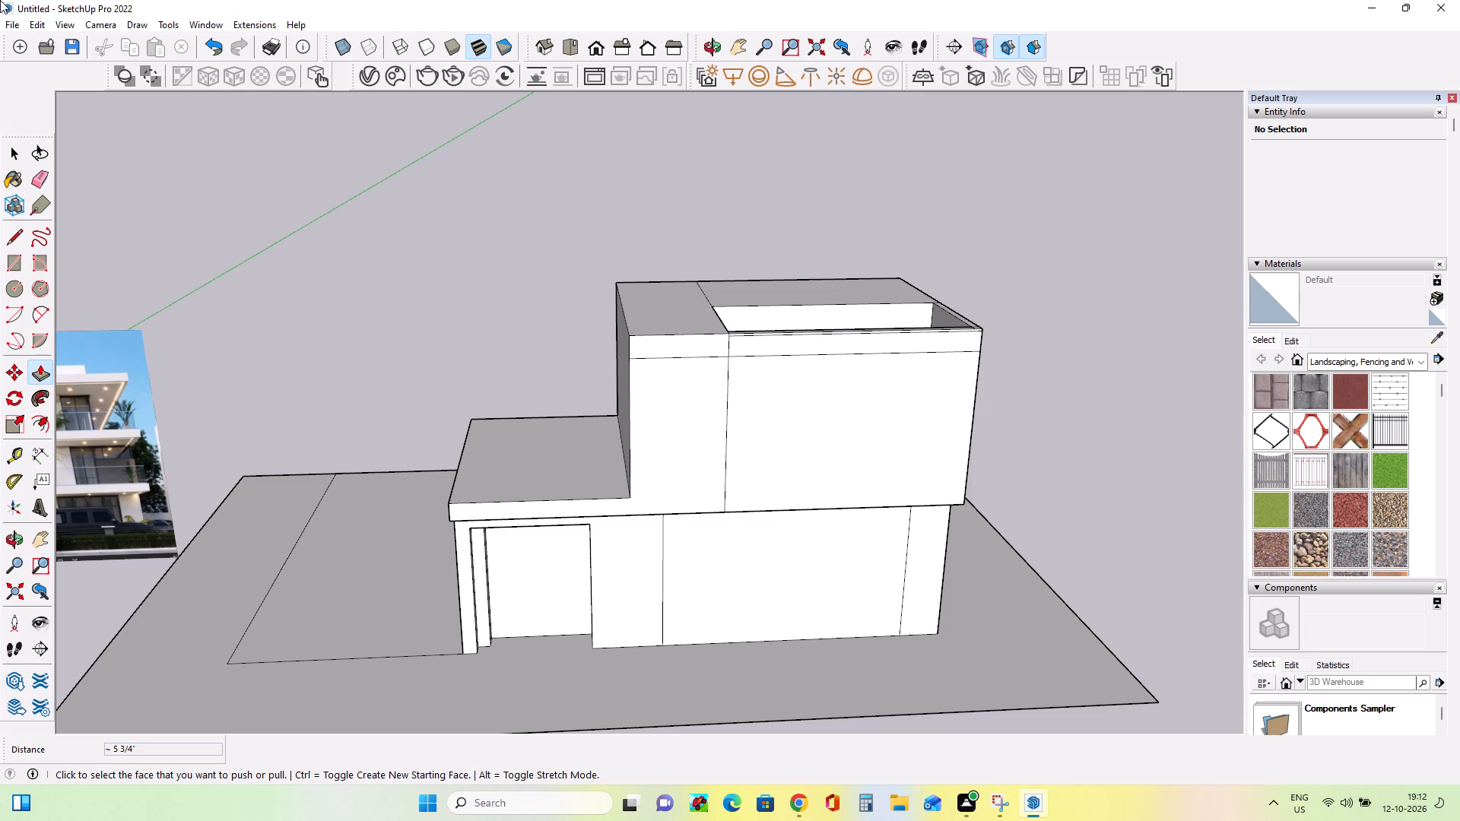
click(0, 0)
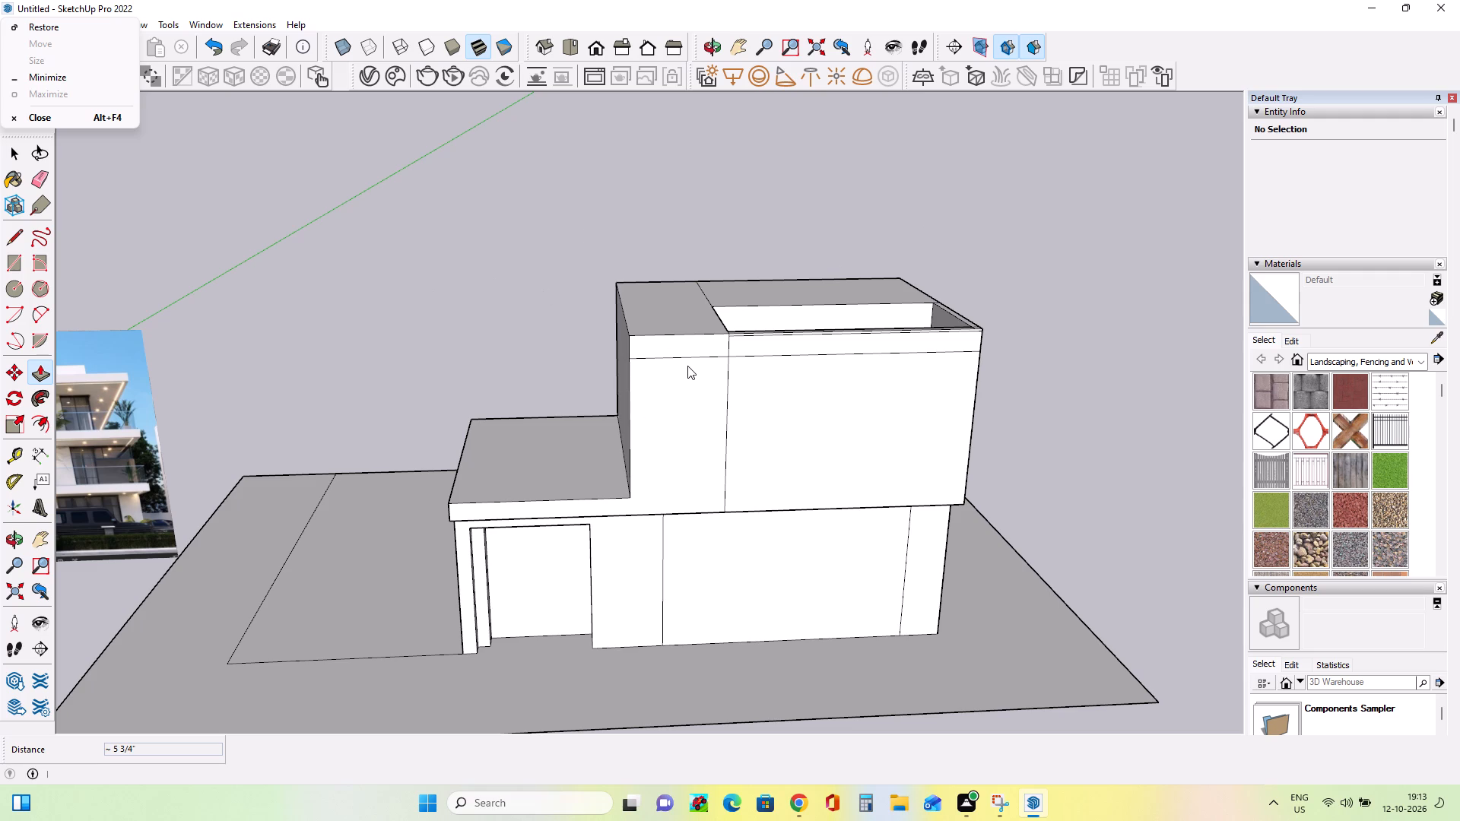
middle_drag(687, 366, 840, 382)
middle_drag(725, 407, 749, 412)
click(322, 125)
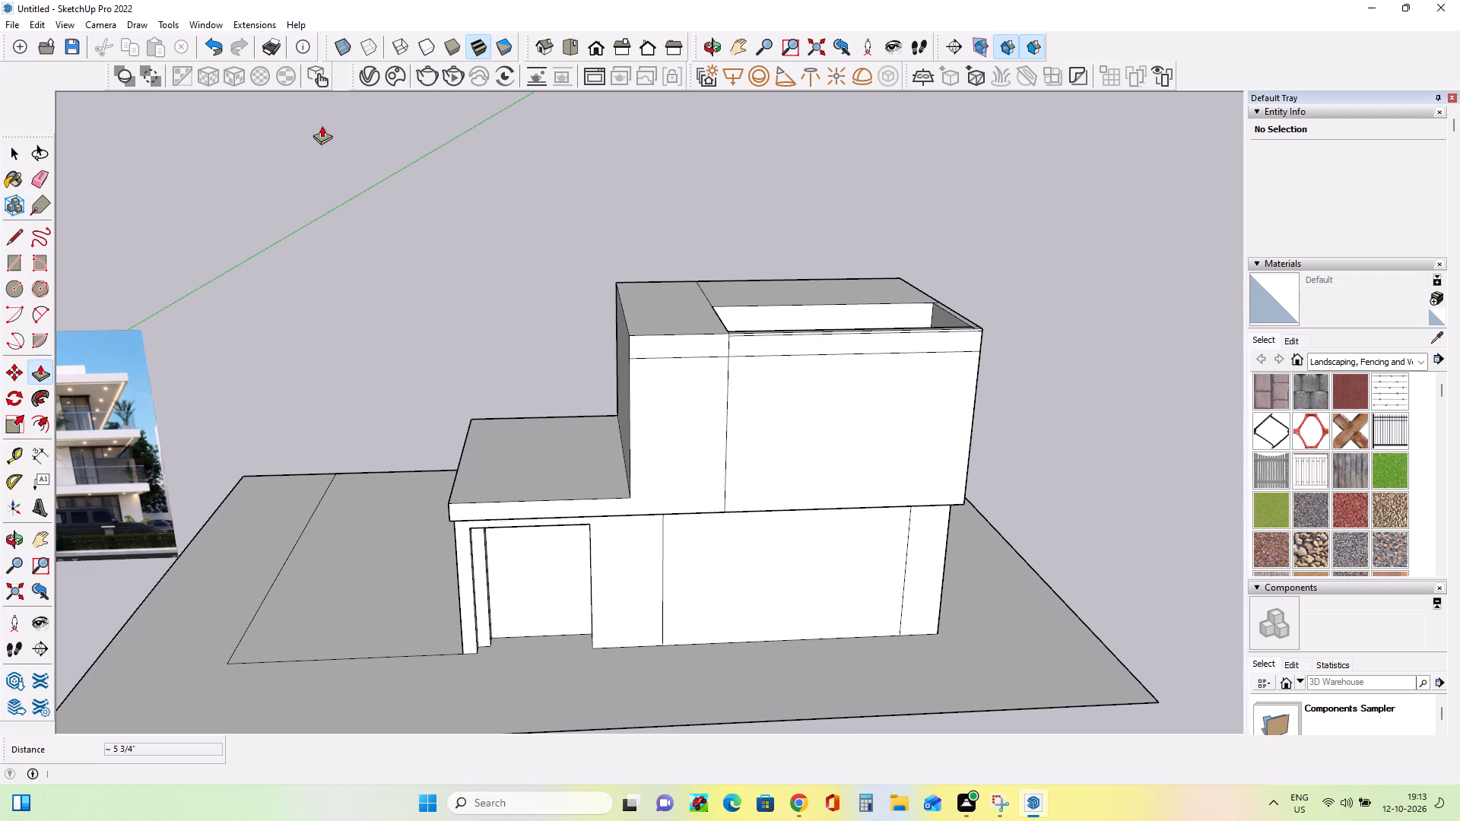
Push/Pull the band at the top of the terrace's front wall outward 5 5/16".
click(39, 372)
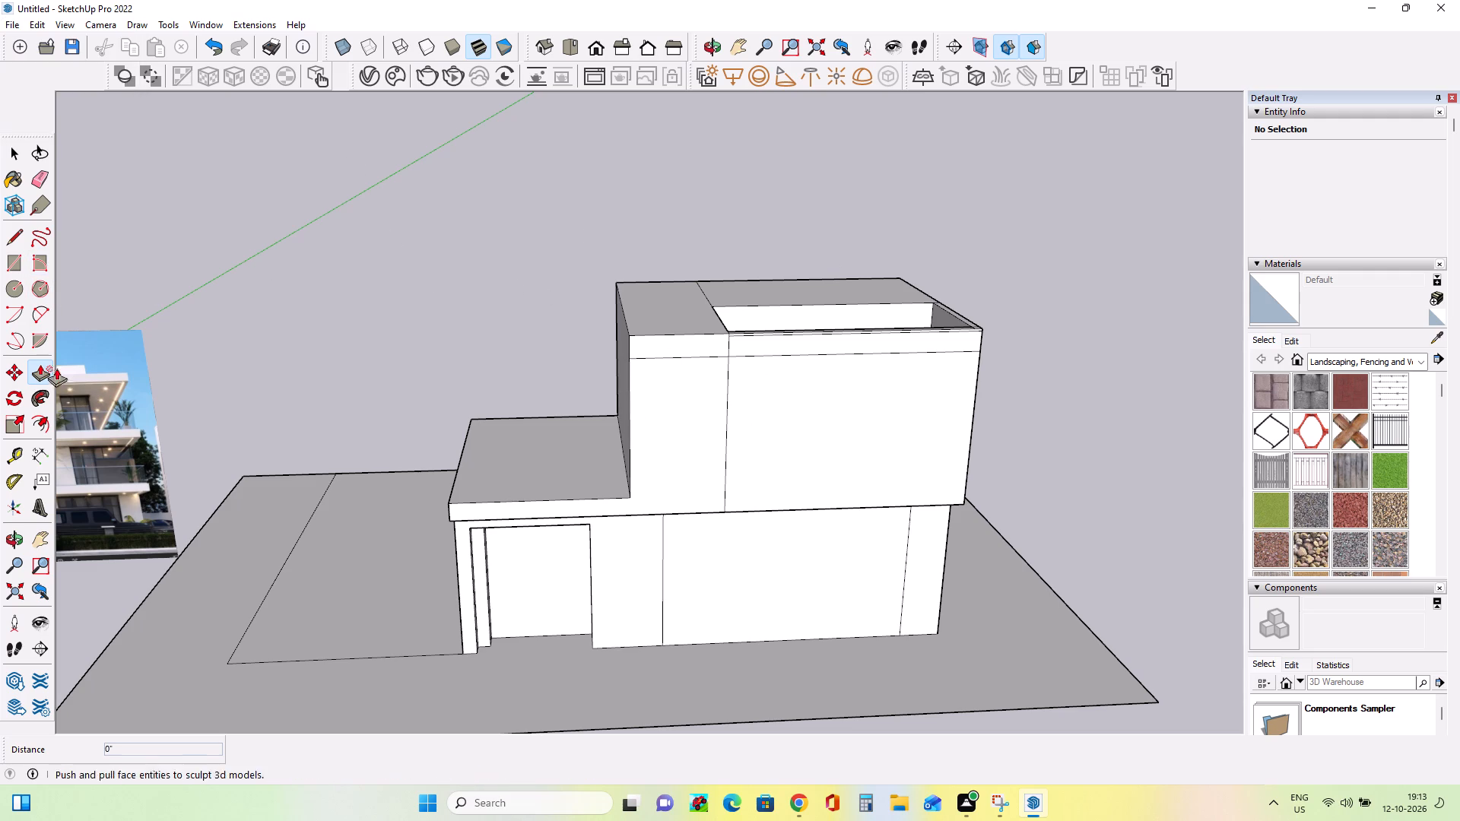
click(783, 344)
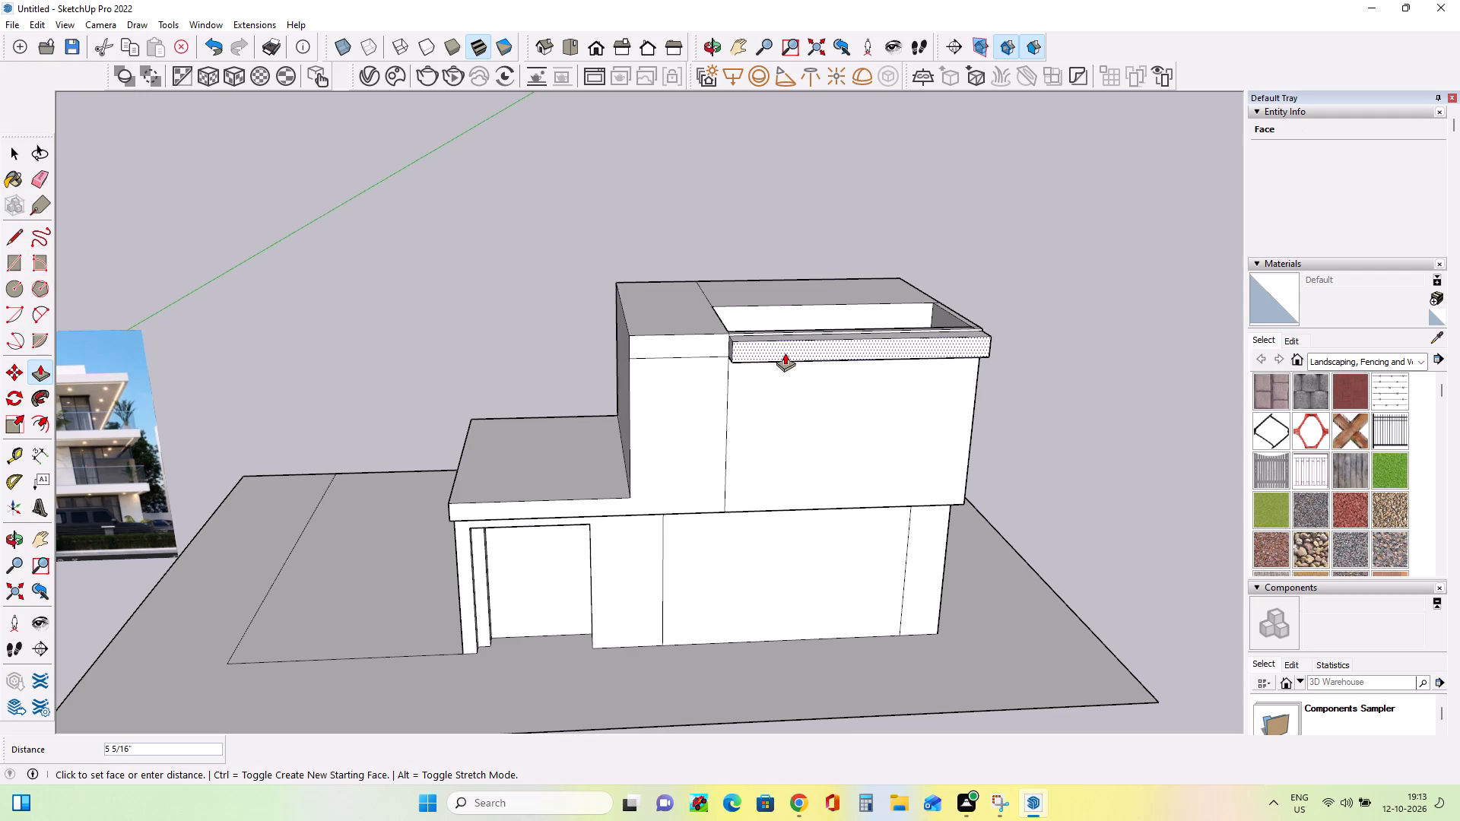
click(785, 353)
Compare the projecting top band, upper storey and slab edge with the facade image.
middle_drag(830, 401, 955, 378)
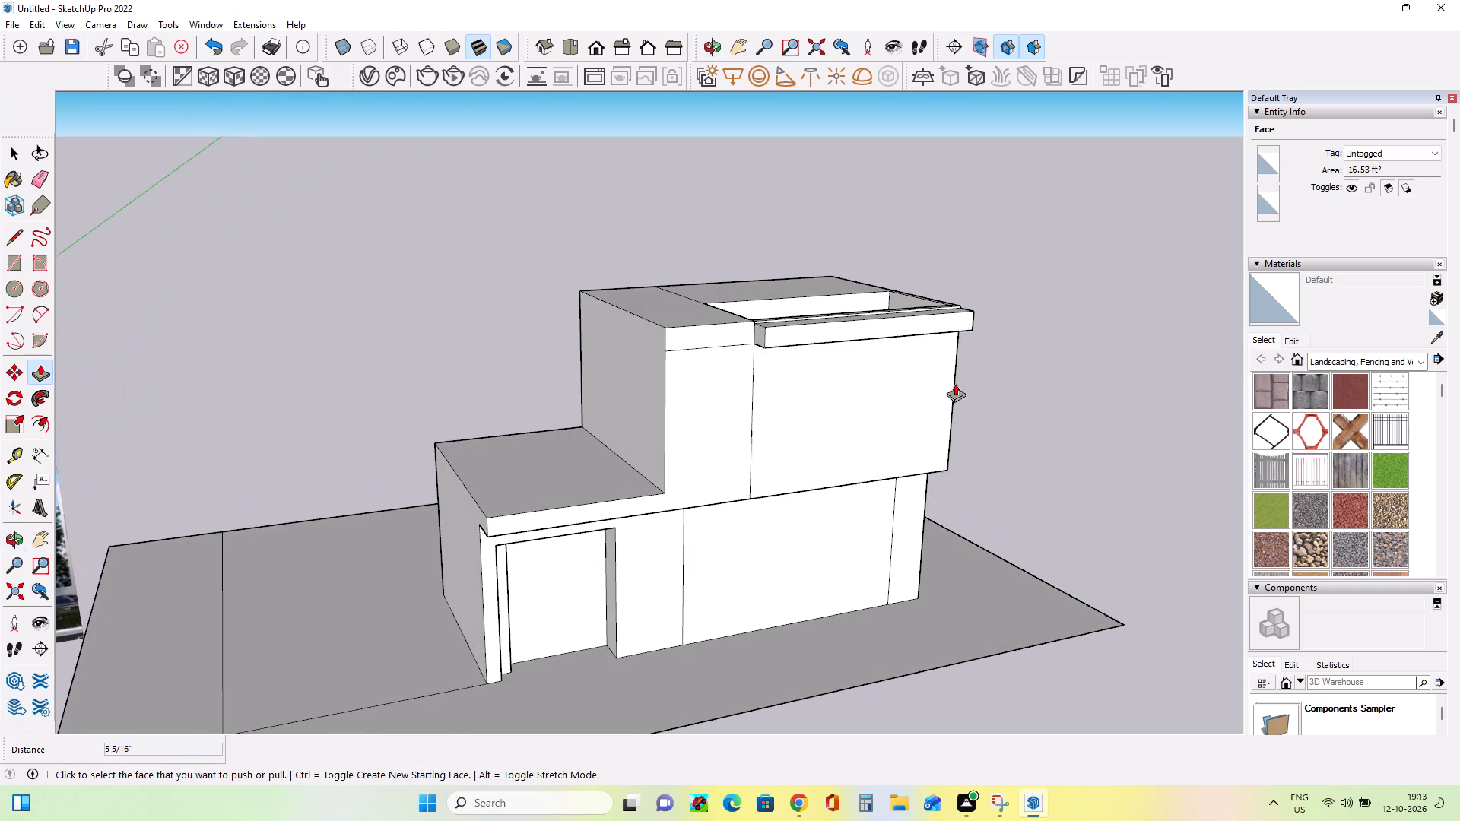
scroll(962, 414, down, 3)
middle_drag(946, 484, 916, 459)
scroll(774, 517, up, 3)
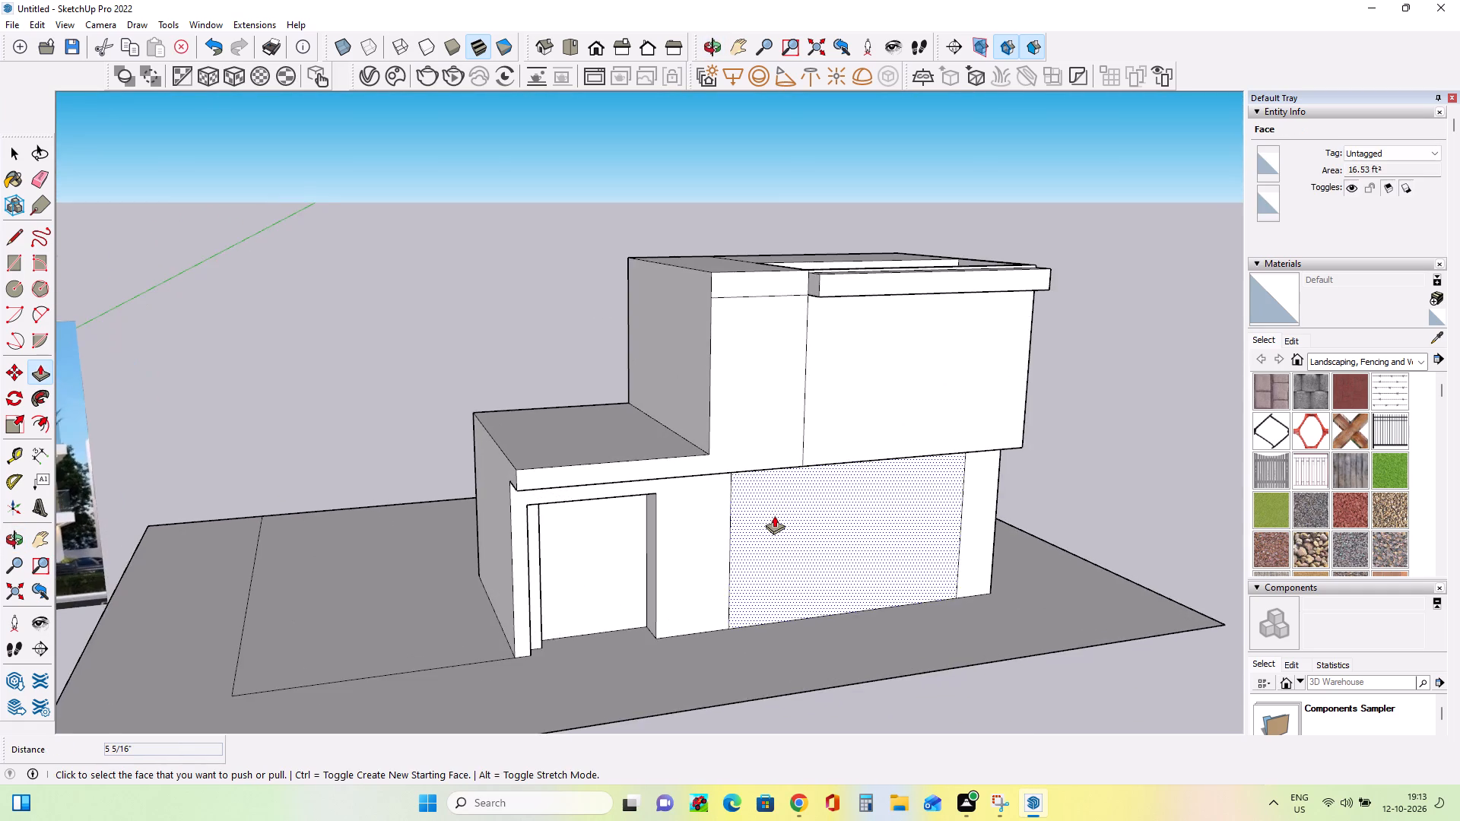
scroll(774, 515, down, 4)
middle_drag(795, 508, 738, 505)
scroll(242, 533, up, 6)
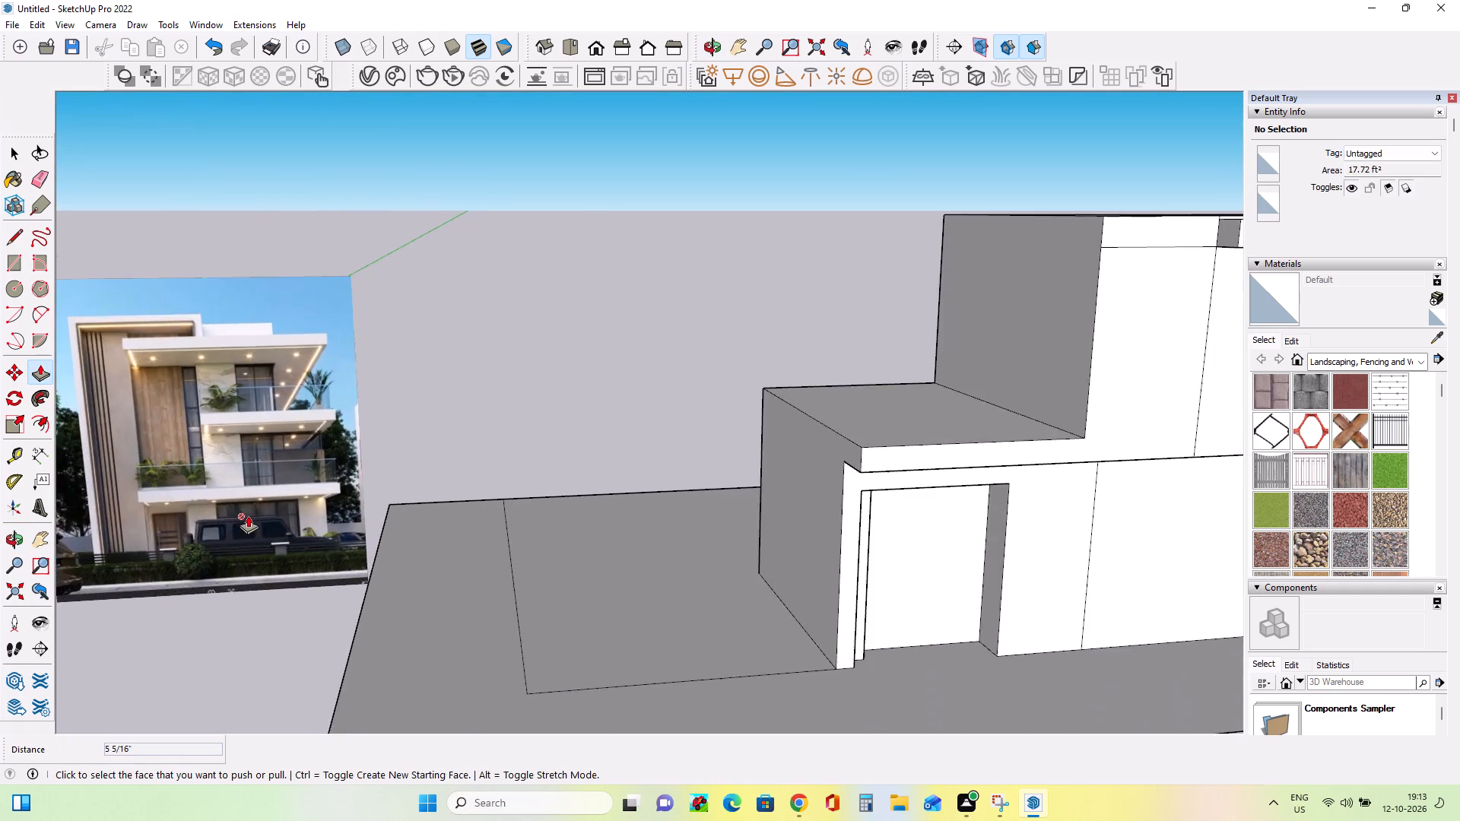
scroll(248, 515, up, 8)
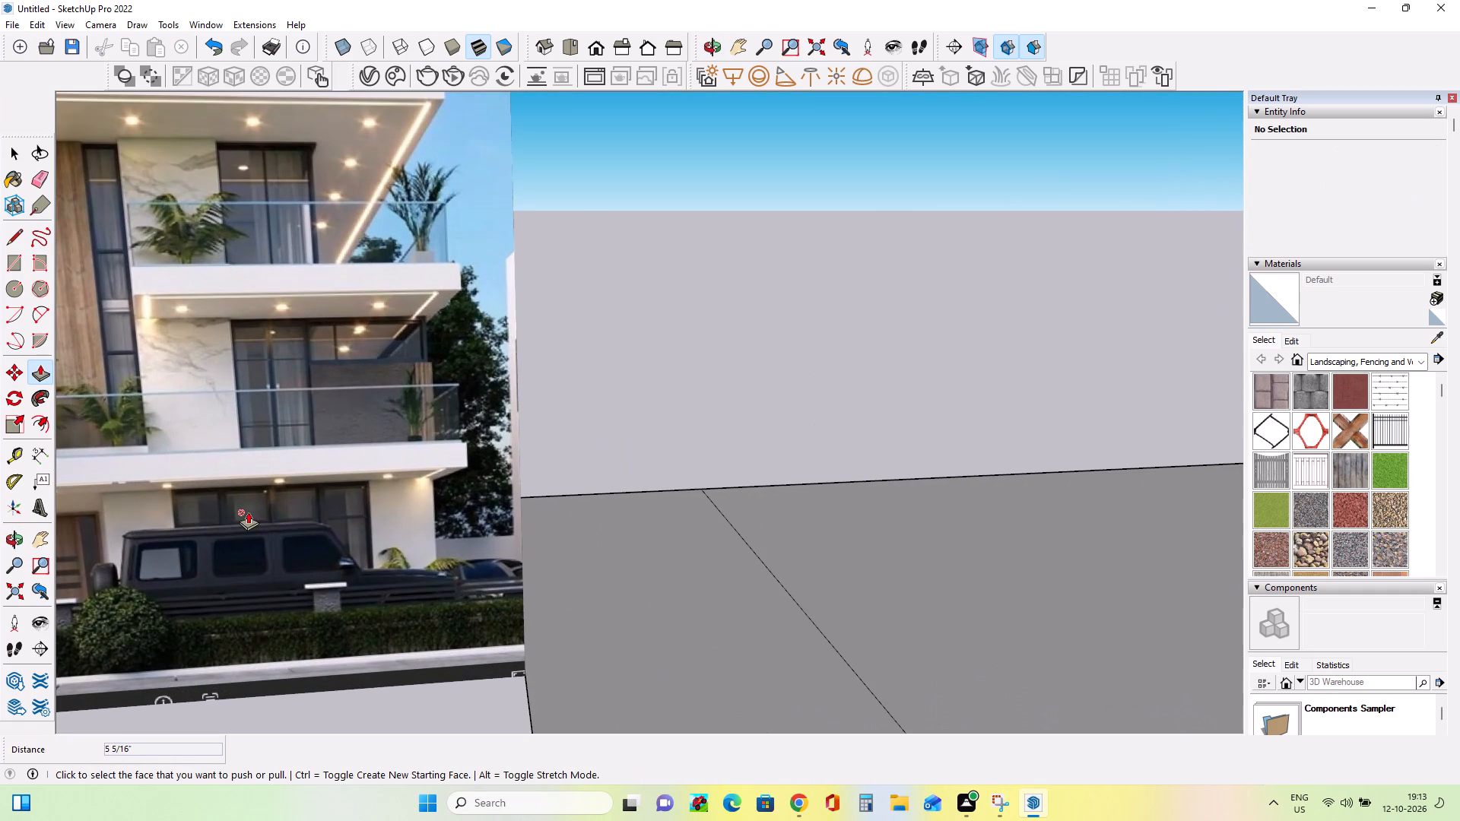
scroll(248, 512, down, 13)
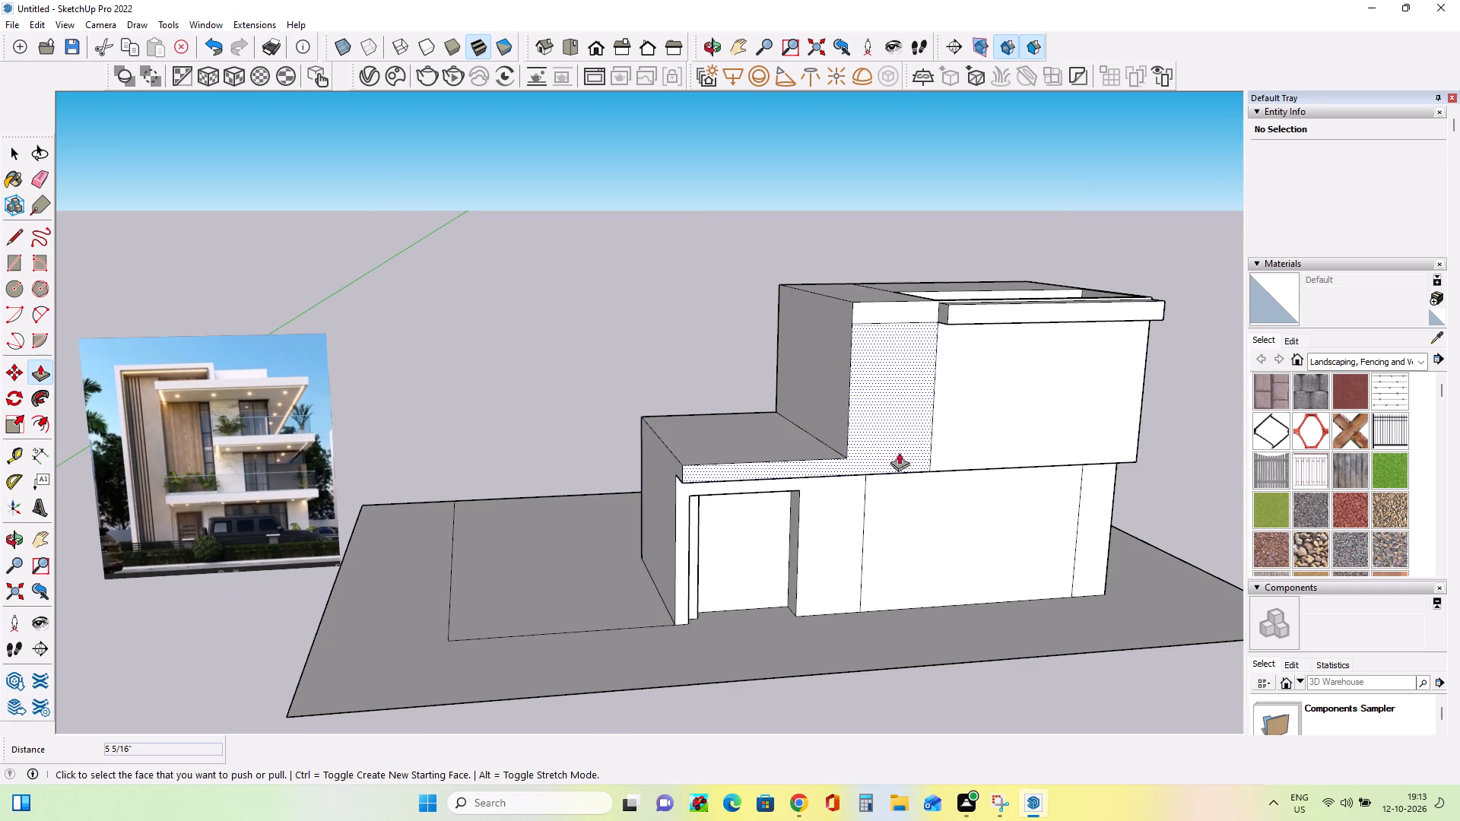
middle_drag(904, 475, 825, 477)
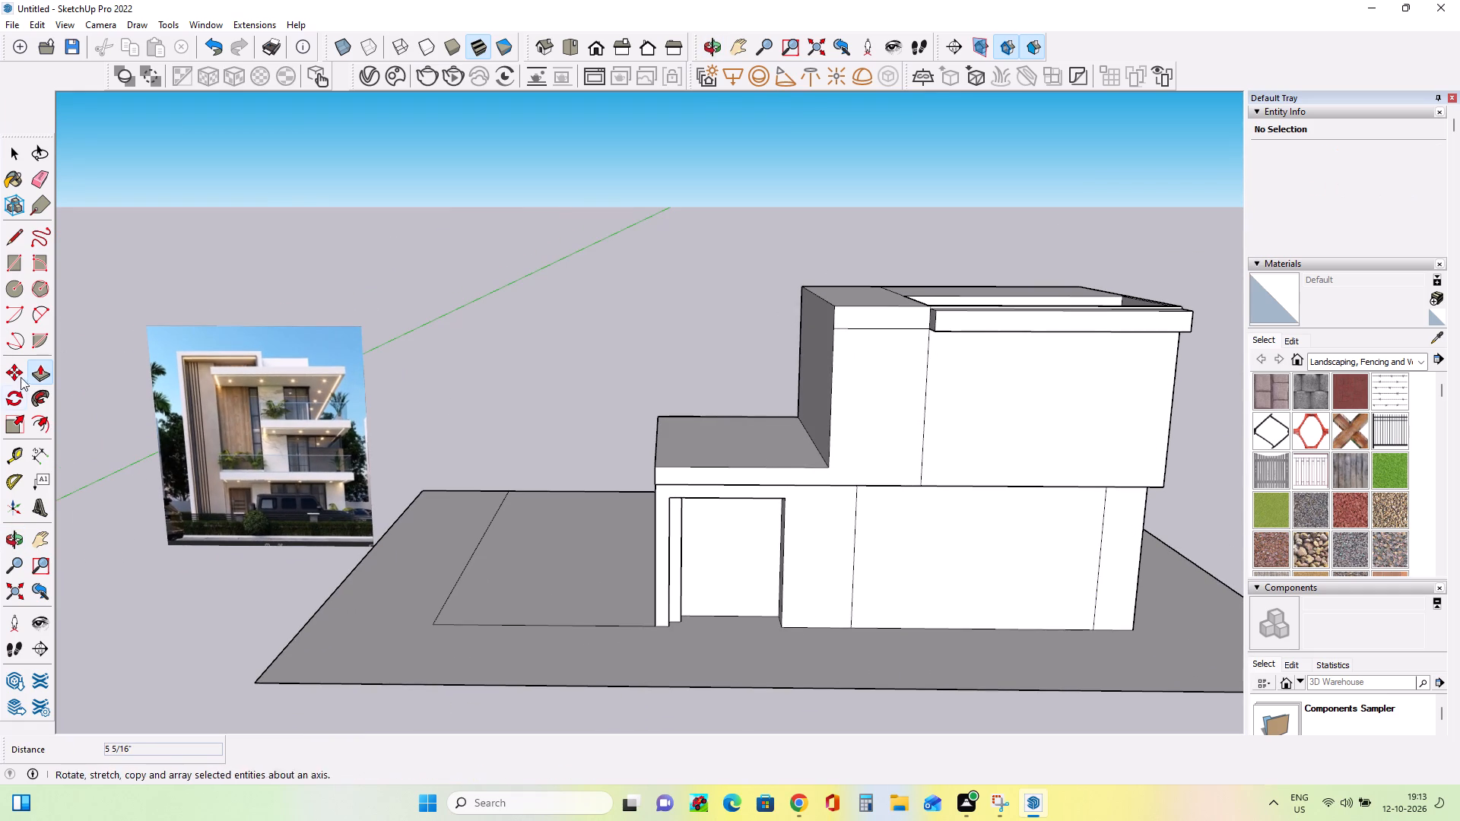
Draw a line about 6' 11" long from the tower's base corner across the upper front walls, continuing the slab's top edge.
click(4, 241)
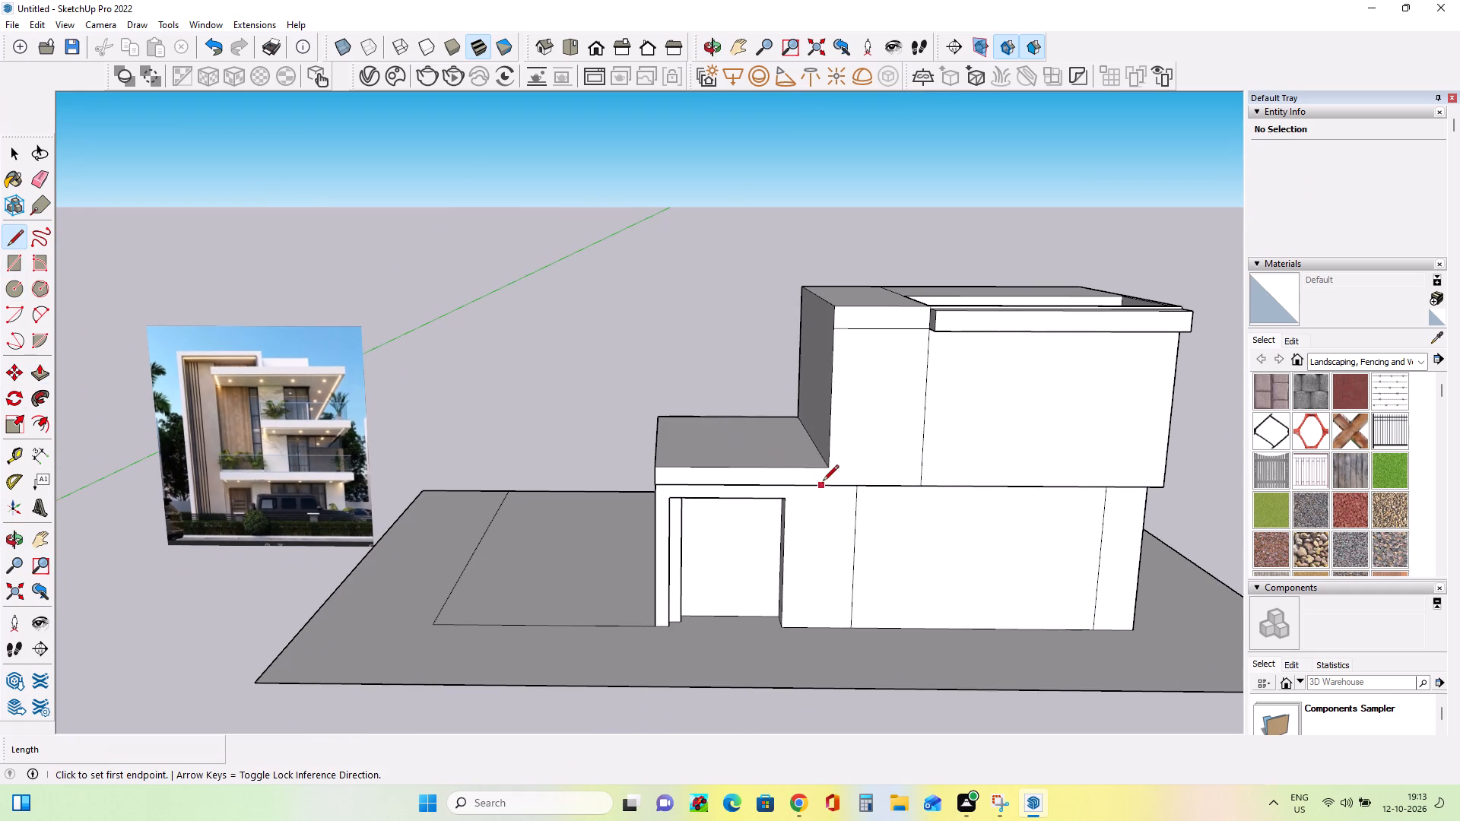
click(827, 471)
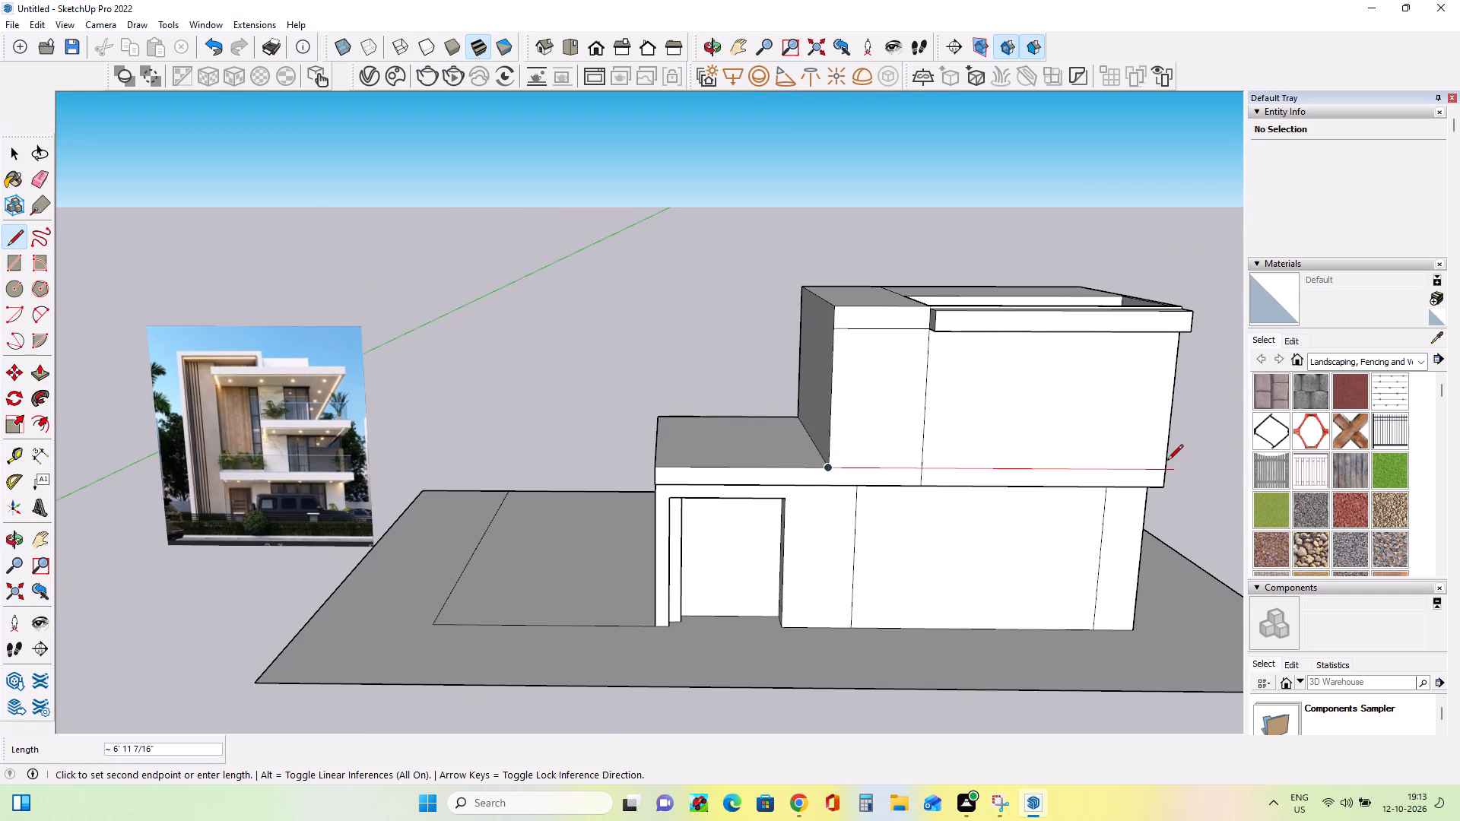
click(1166, 461)
Push/Pull the tower's front face between the top band and the slab band inward about 2 3/4", using the facade image as reference.
scroll(928, 524, up, 2)
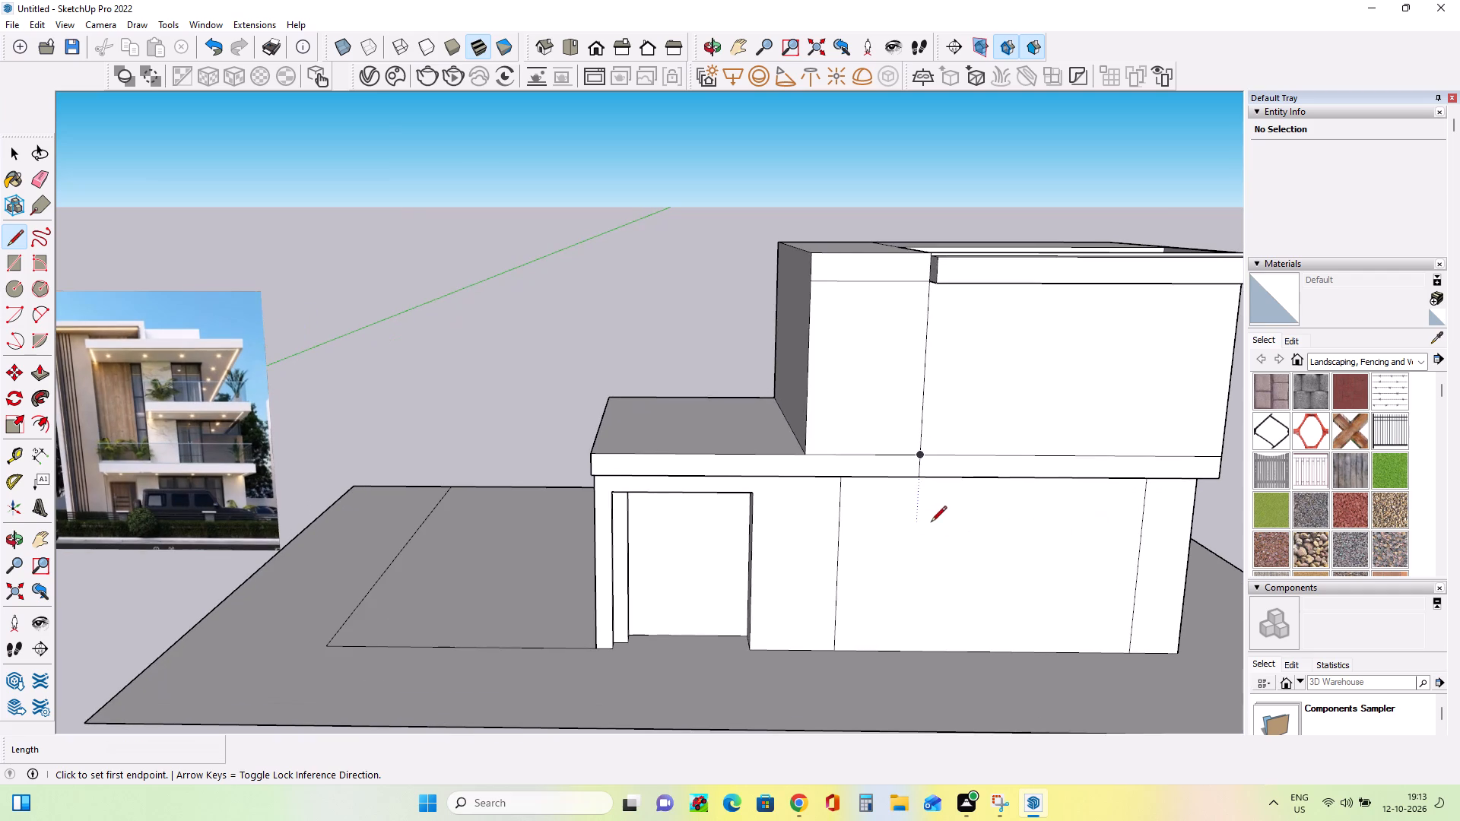
middle_drag(934, 525, 941, 531)
scroll(633, 504, down, 1)
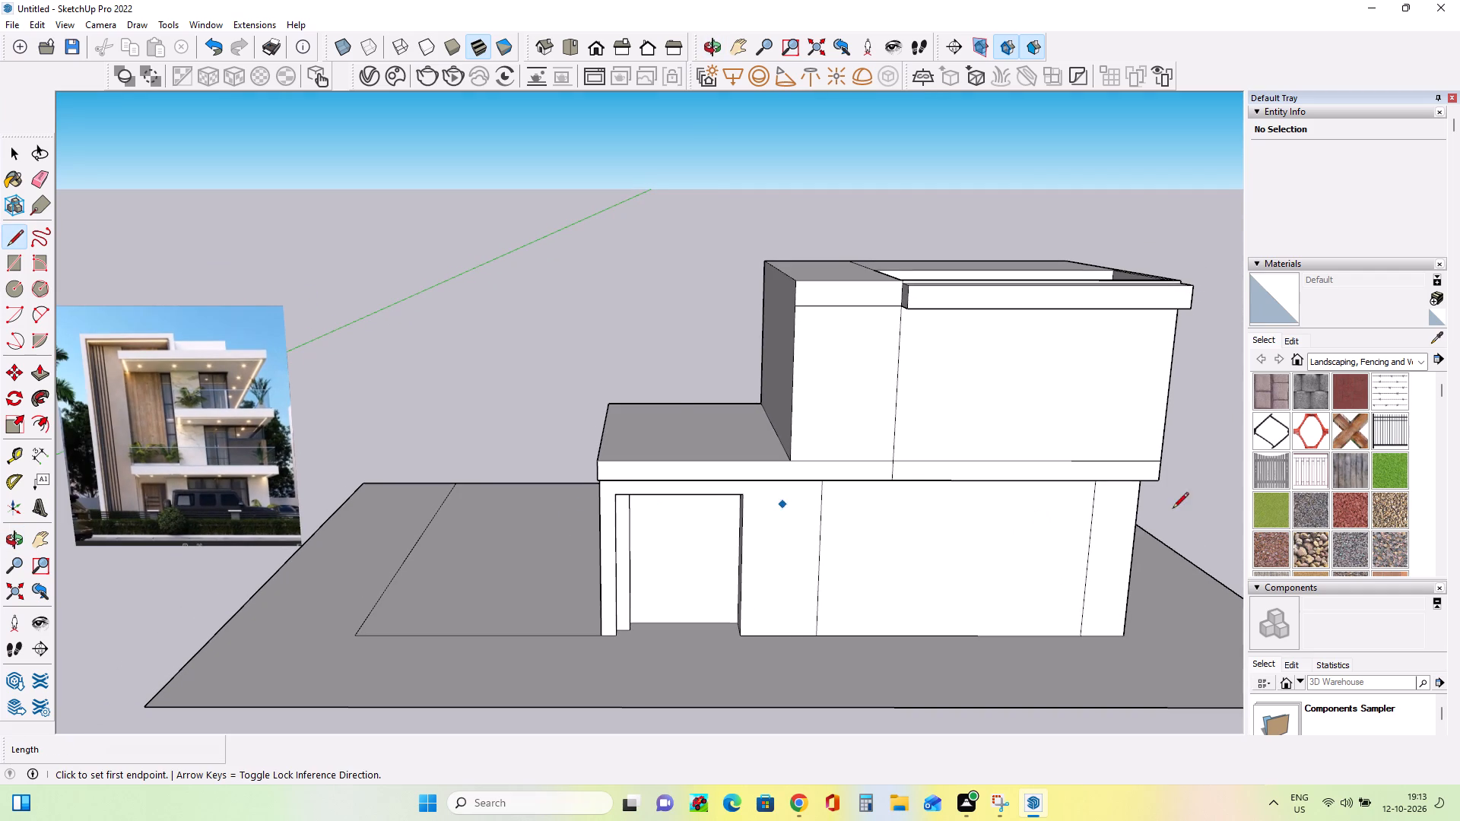
scroll(173, 497, up, 12)
scroll(193, 478, down, 4)
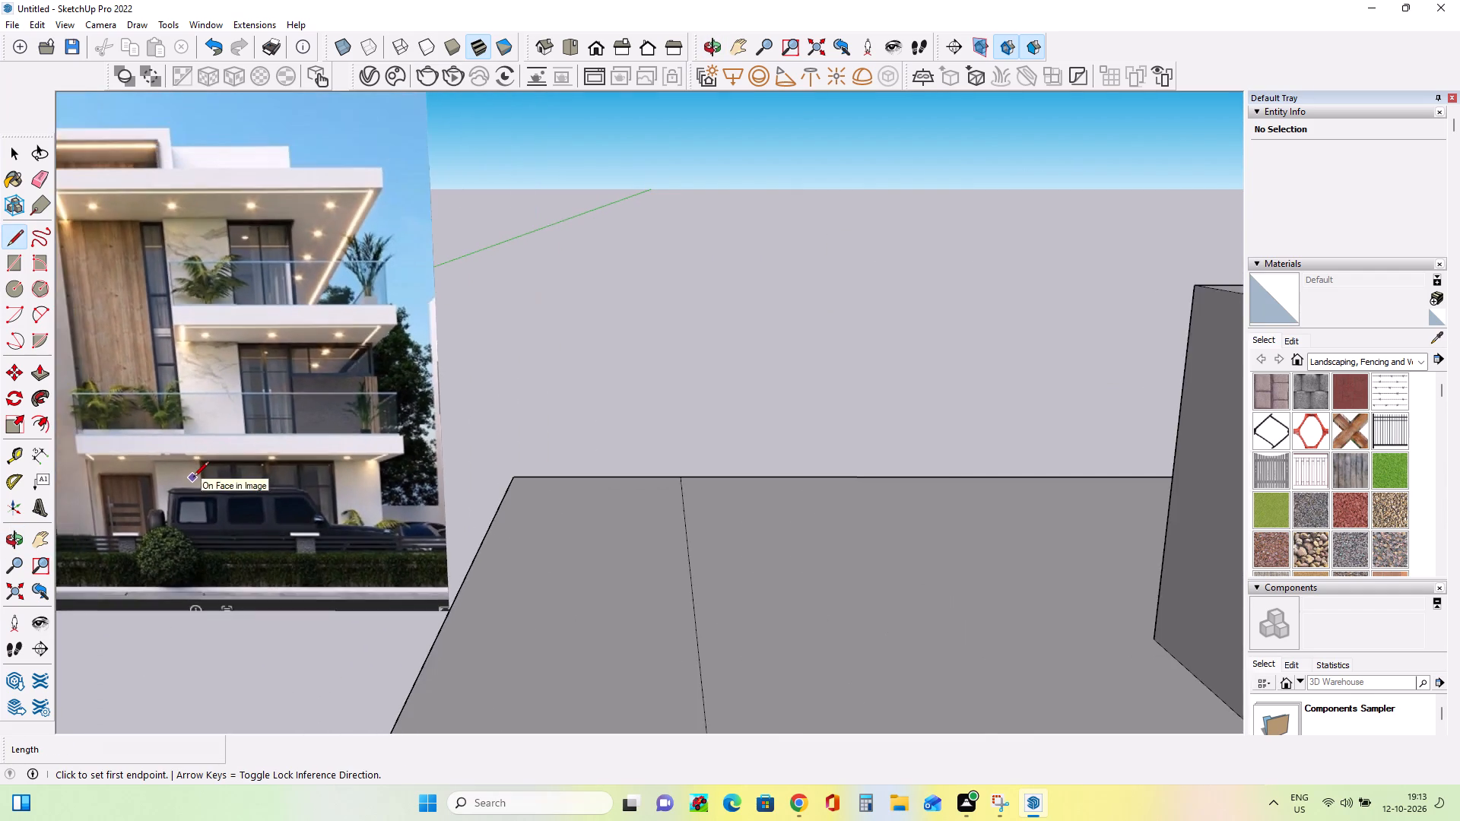
scroll(193, 478, down, 8)
middle_drag(932, 474, 939, 509)
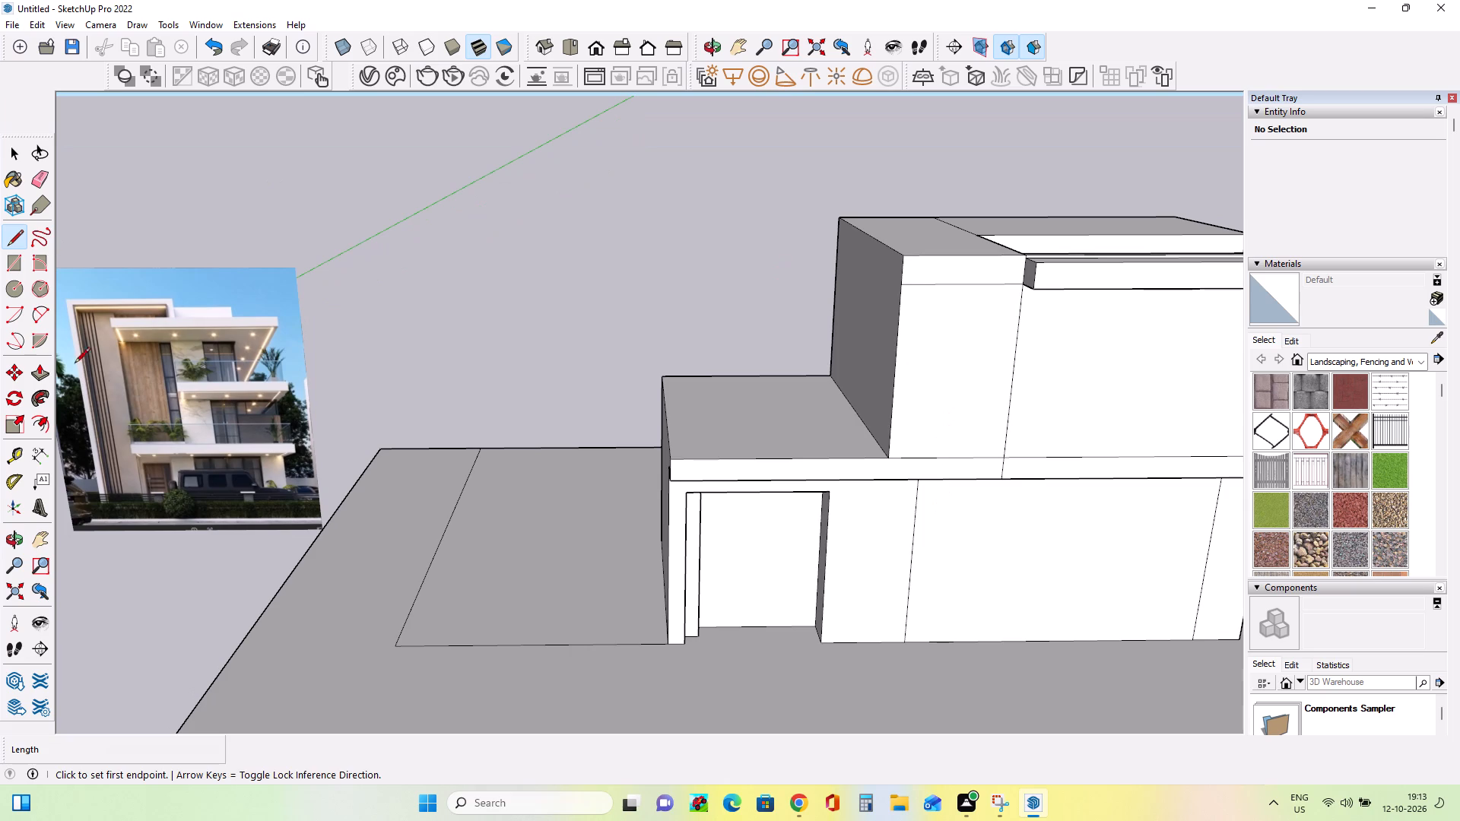
click(36, 376)
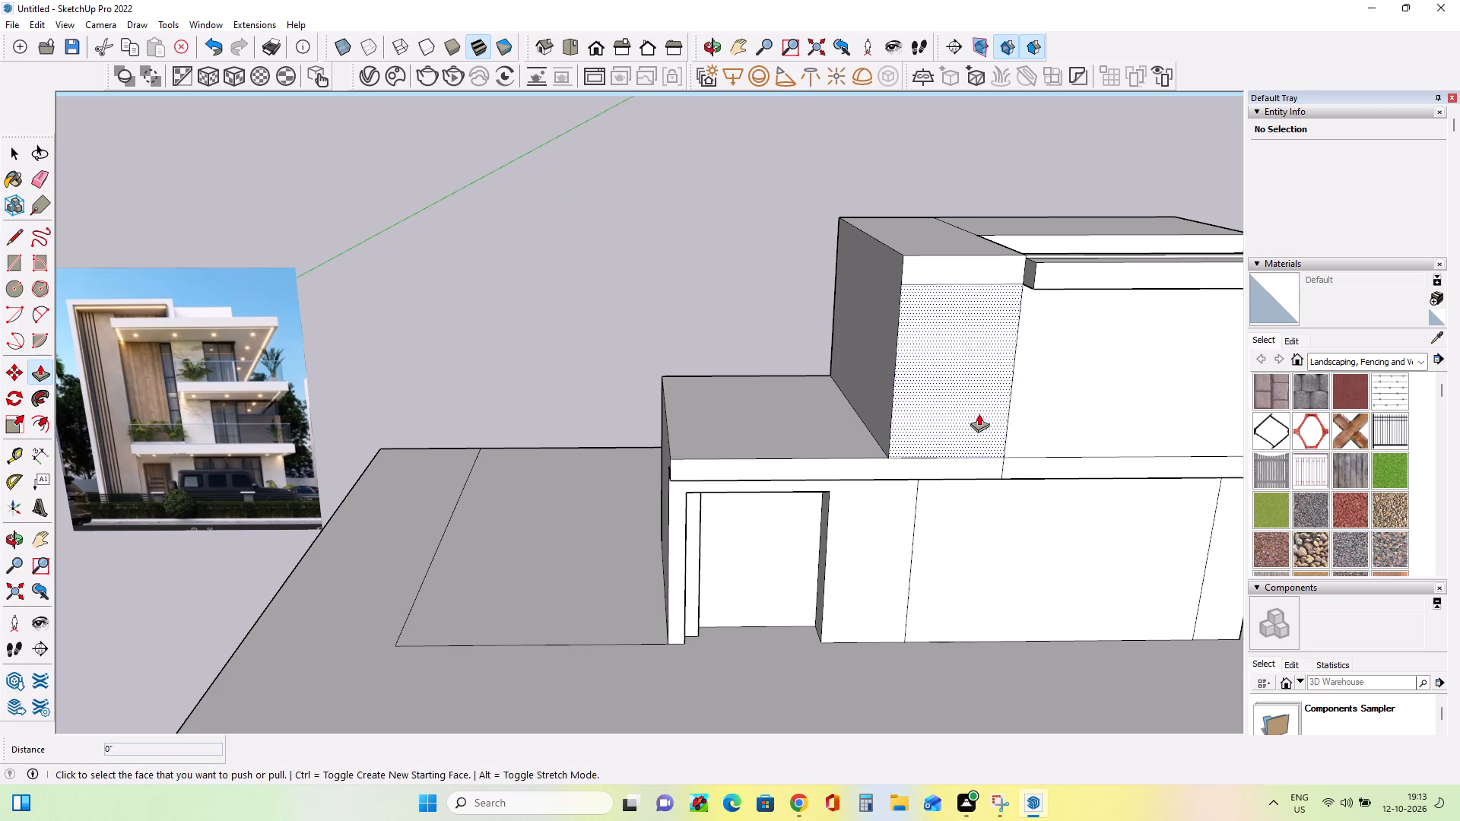
click(965, 419)
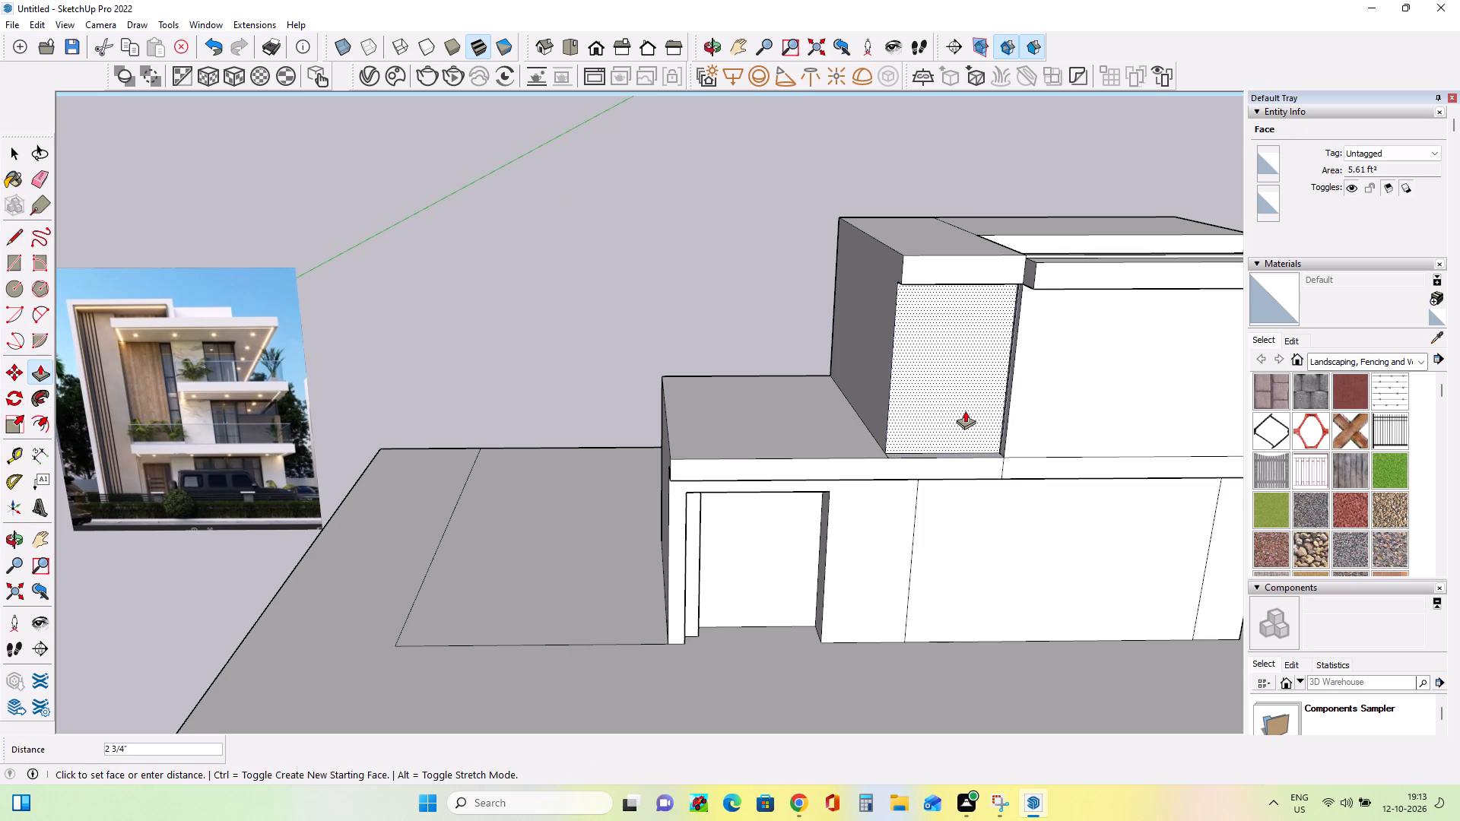
click(965, 410)
middle_drag(1079, 464, 1079, 436)
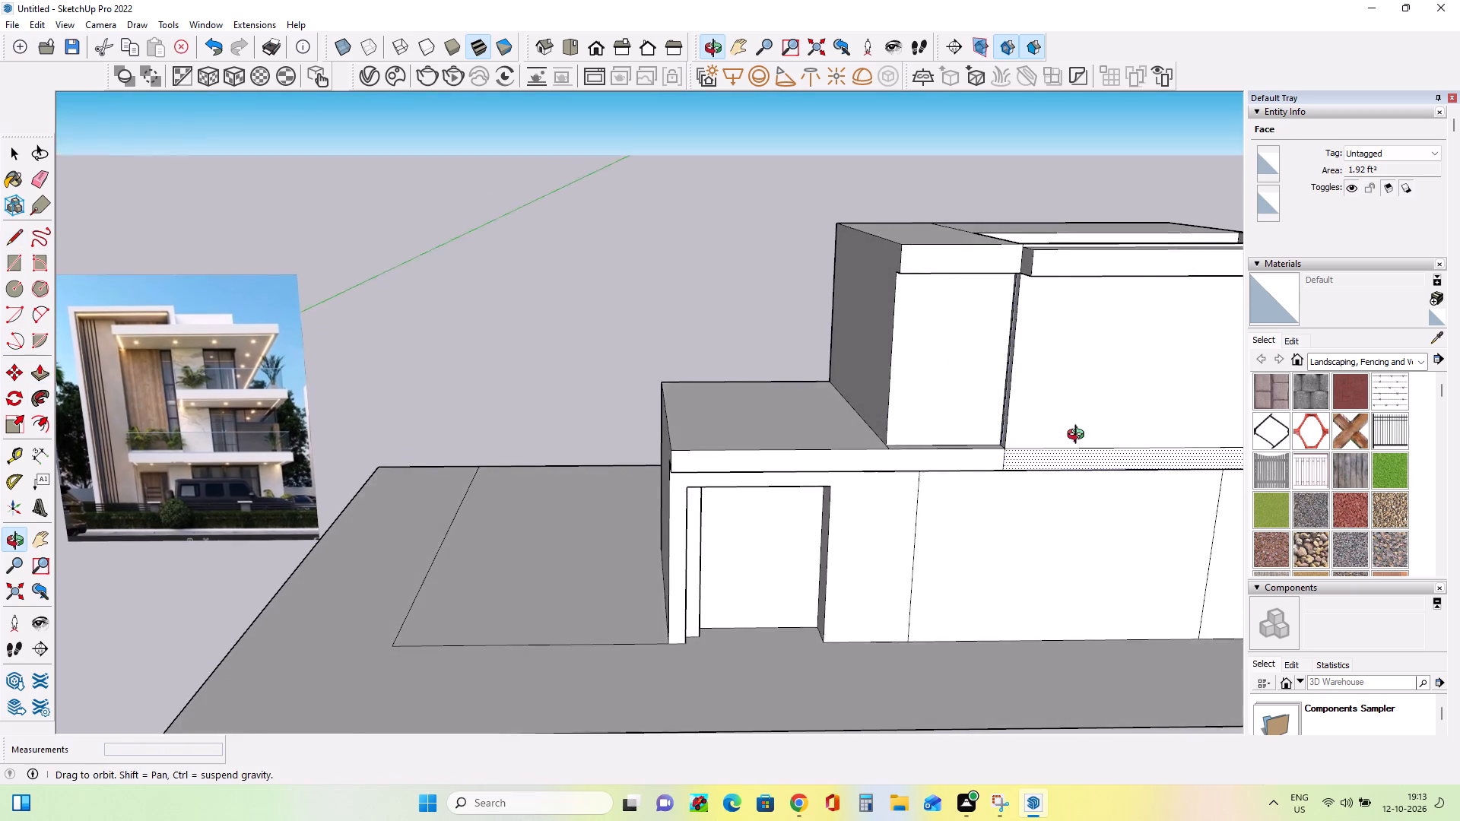
Examine the facade image's balcony slabs and recessed walls against the modelled front.
middle_drag(1079, 436, 1071, 435)
scroll(966, 417, down, 2)
middle_drag(986, 419, 995, 435)
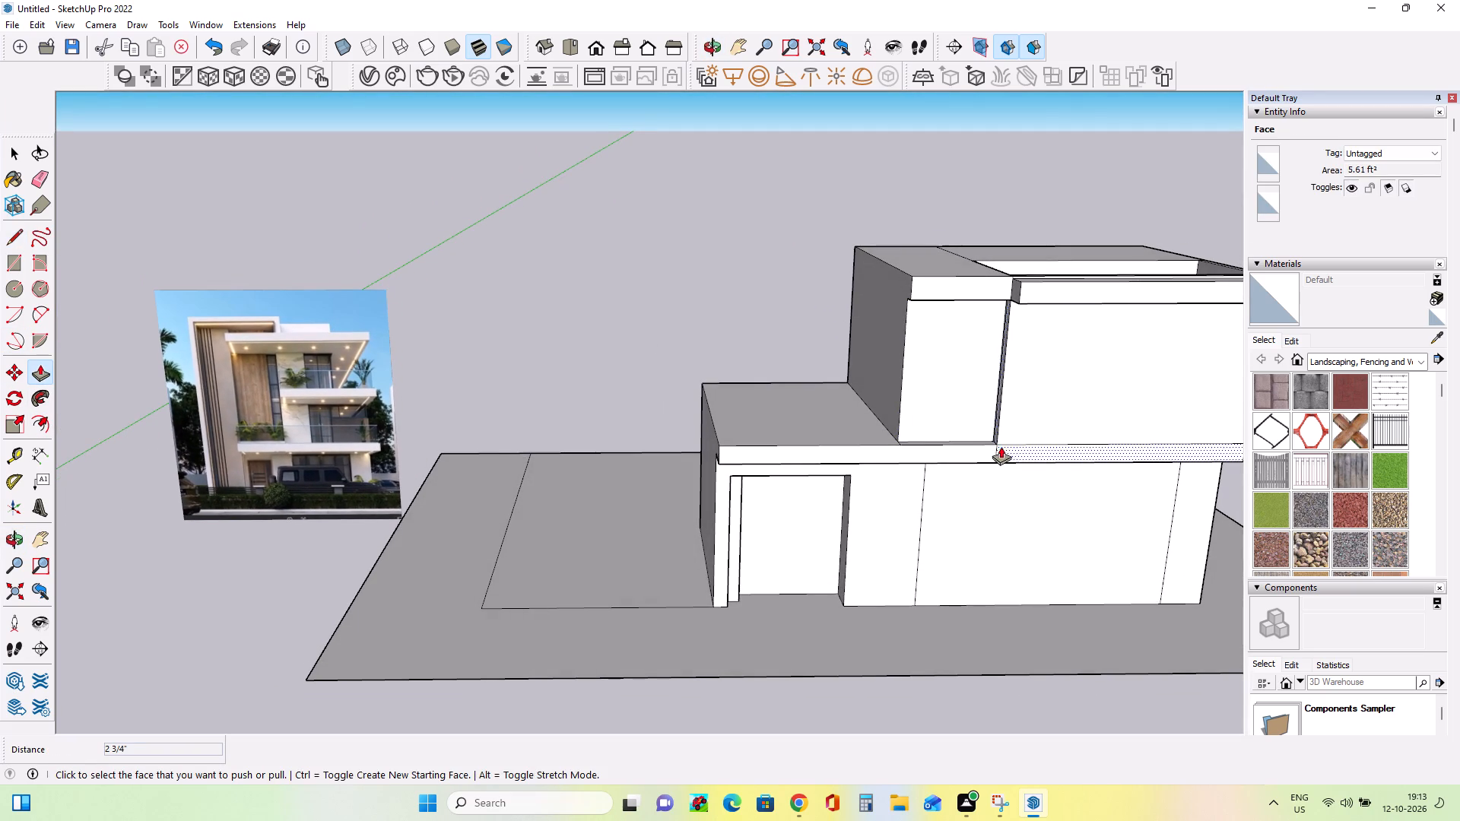
scroll(228, 408, up, 12)
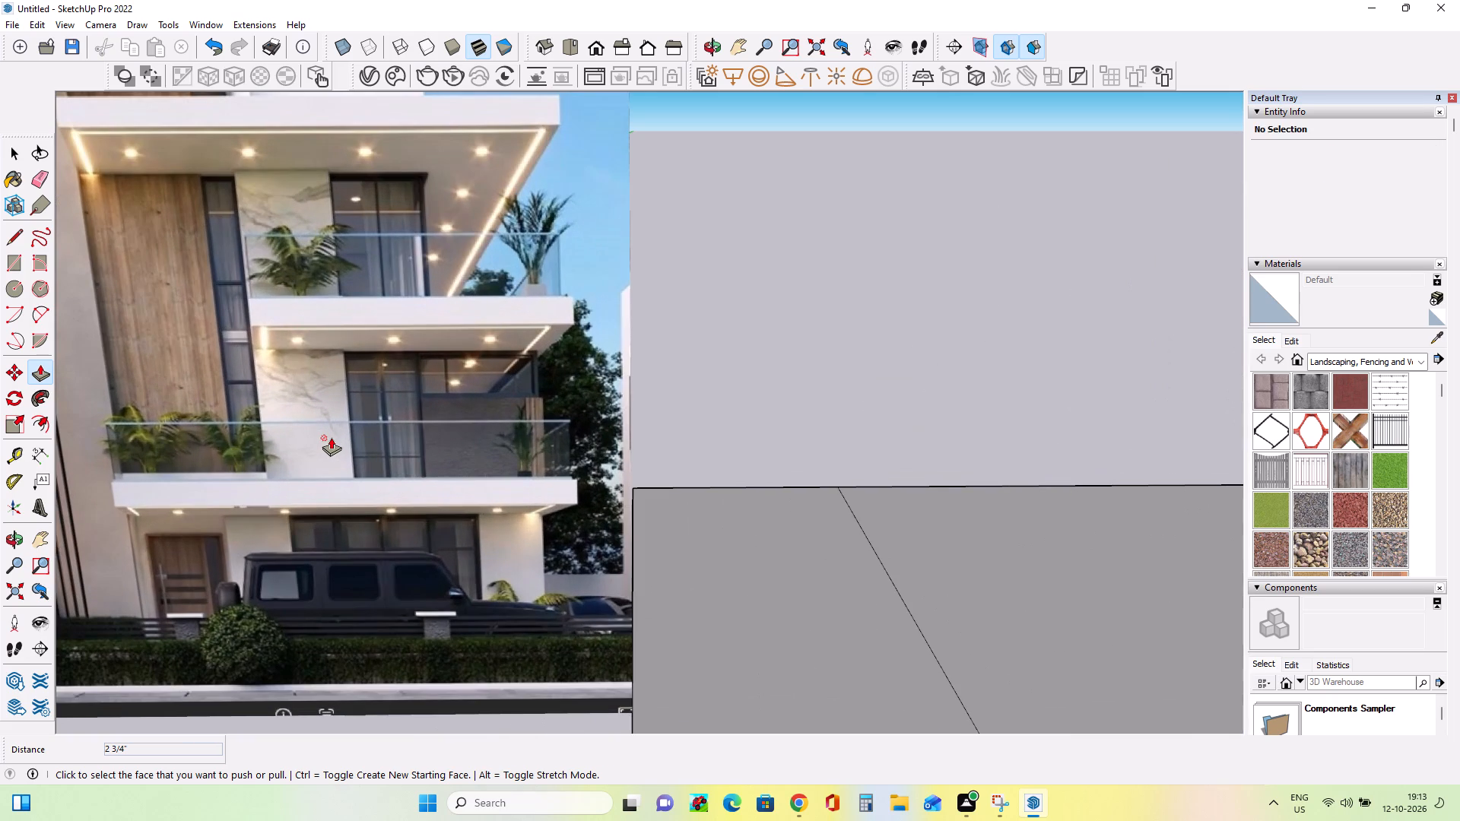
scroll(334, 435, up, 7)
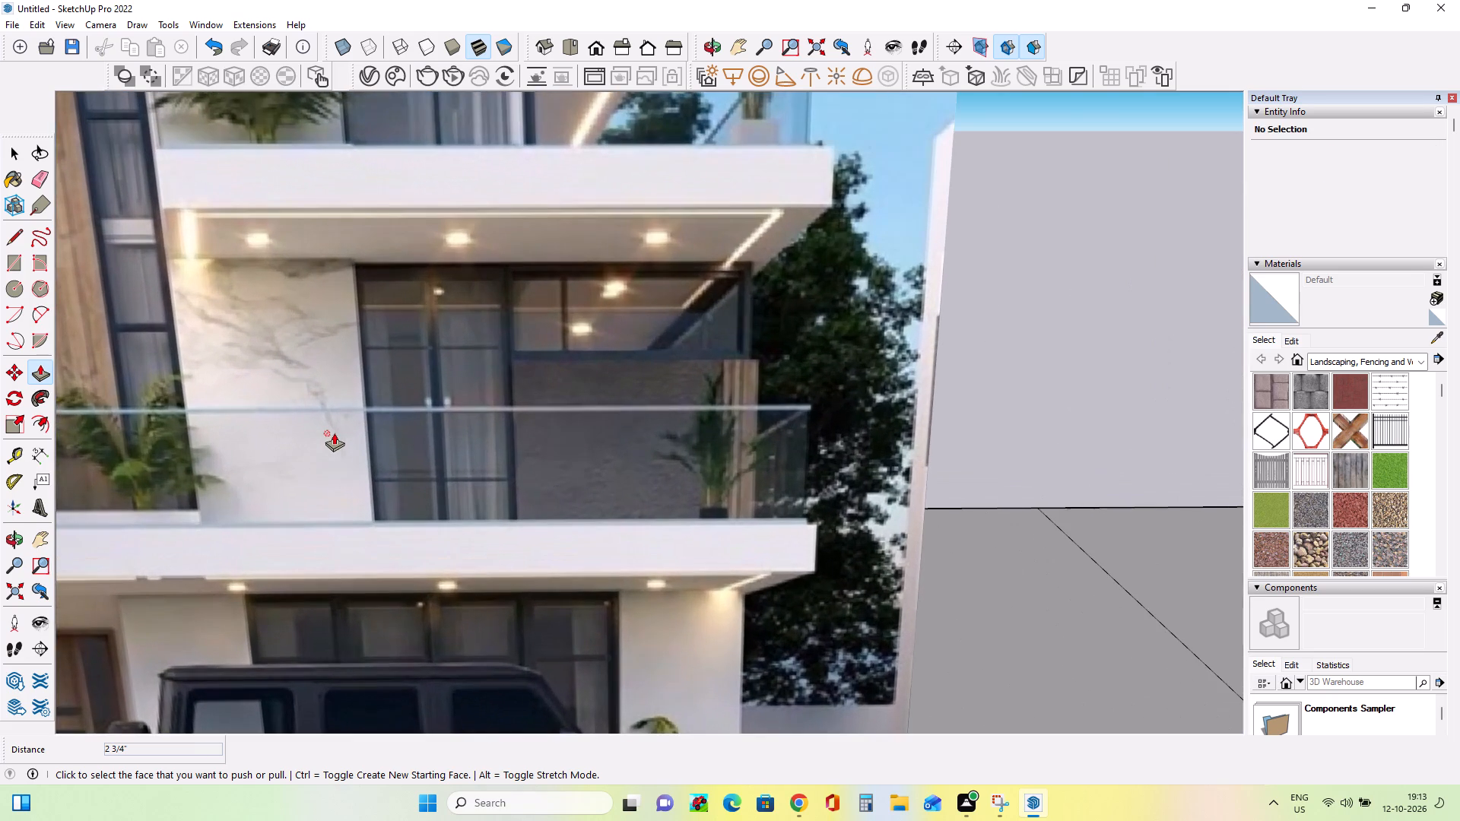
middle_drag(316, 429, 335, 400)
scroll(338, 401, down, 4)
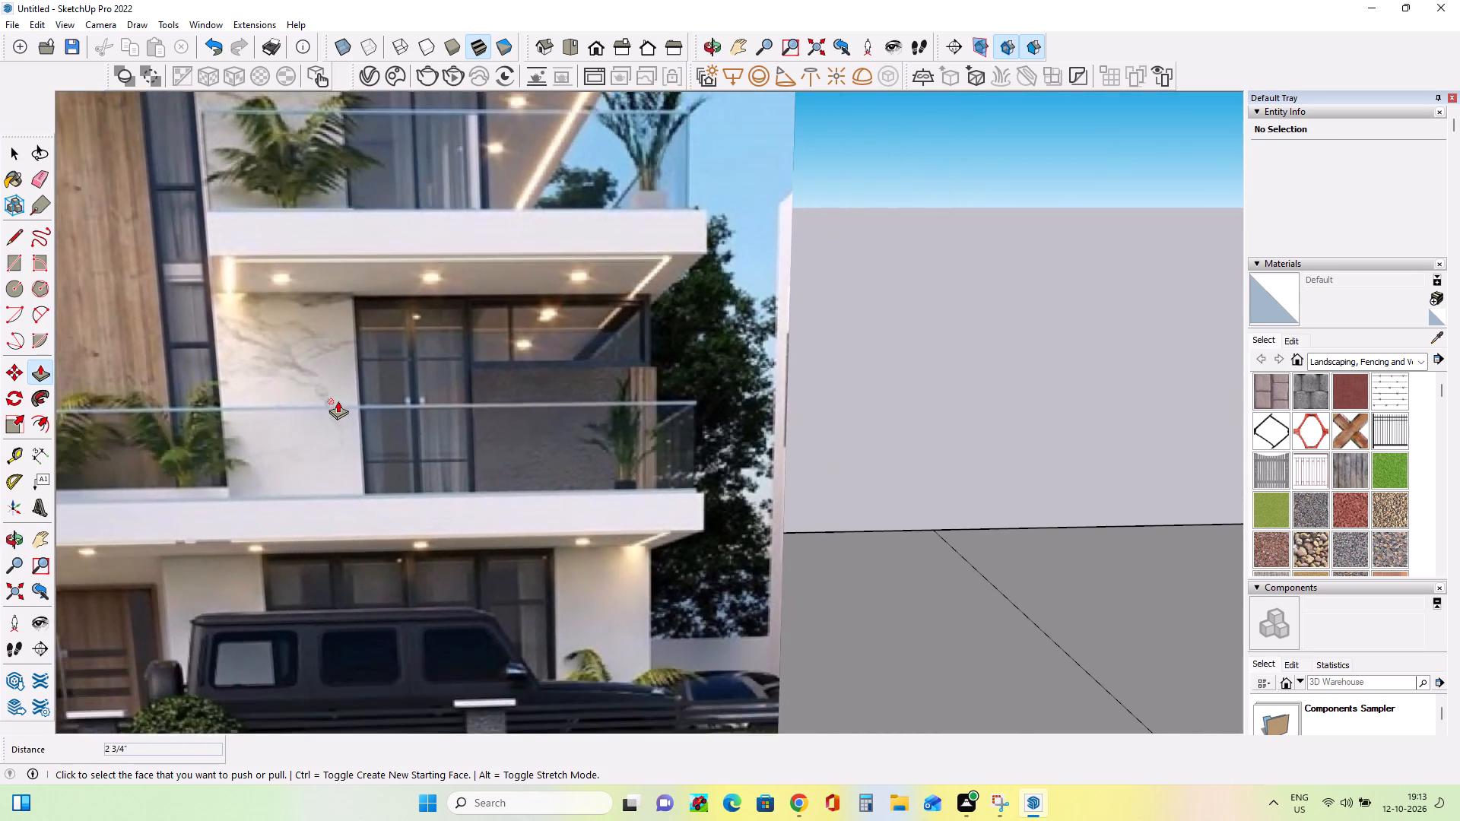
scroll(338, 401, down, 19)
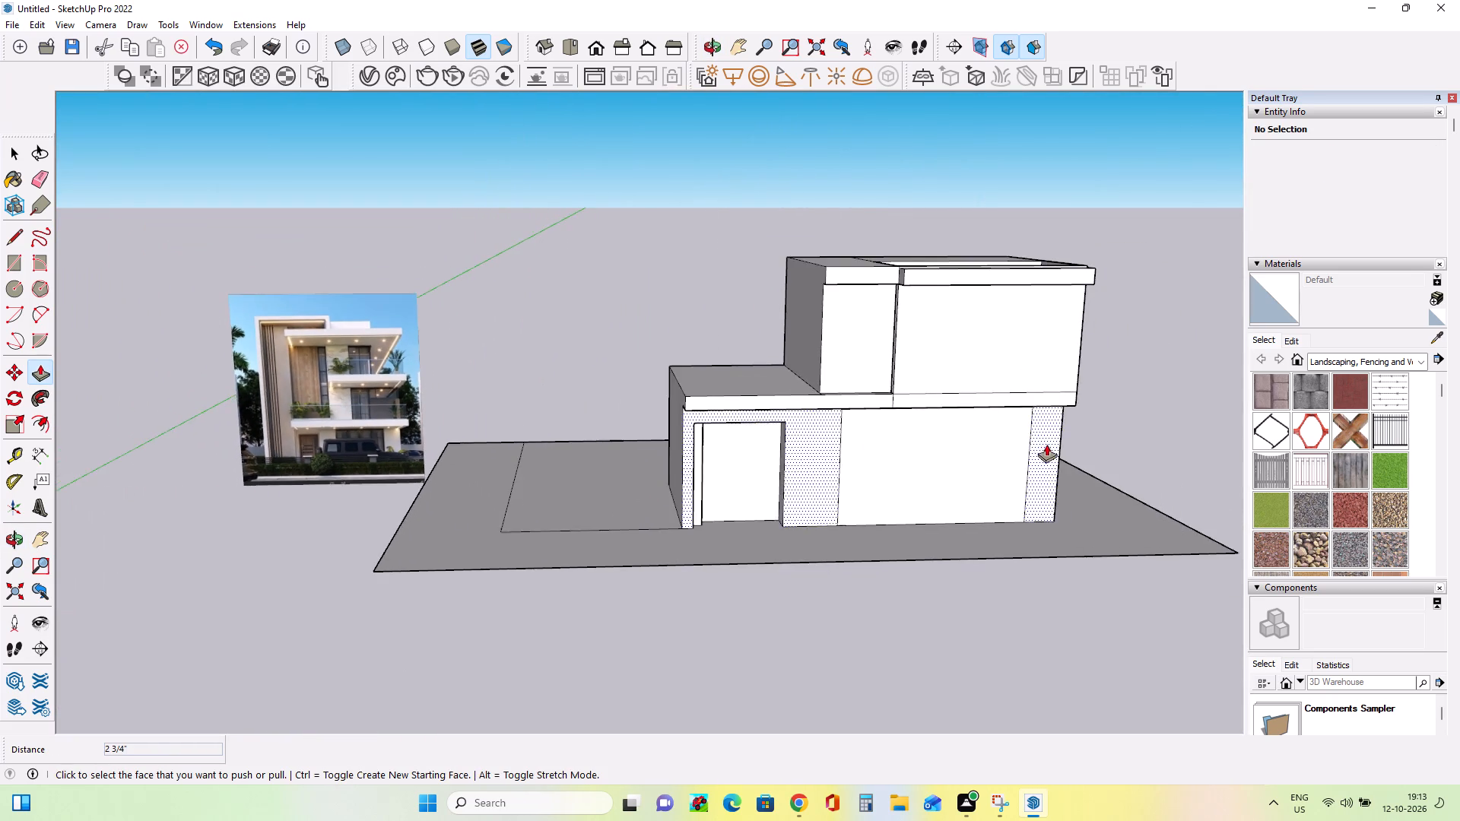
Push/Pull the wide upper front wall inward 1 15/16" and a further 13/16", flush with the recessed tower wall beside it.
middle_drag(1024, 438, 862, 433)
click(933, 391)
click(938, 378)
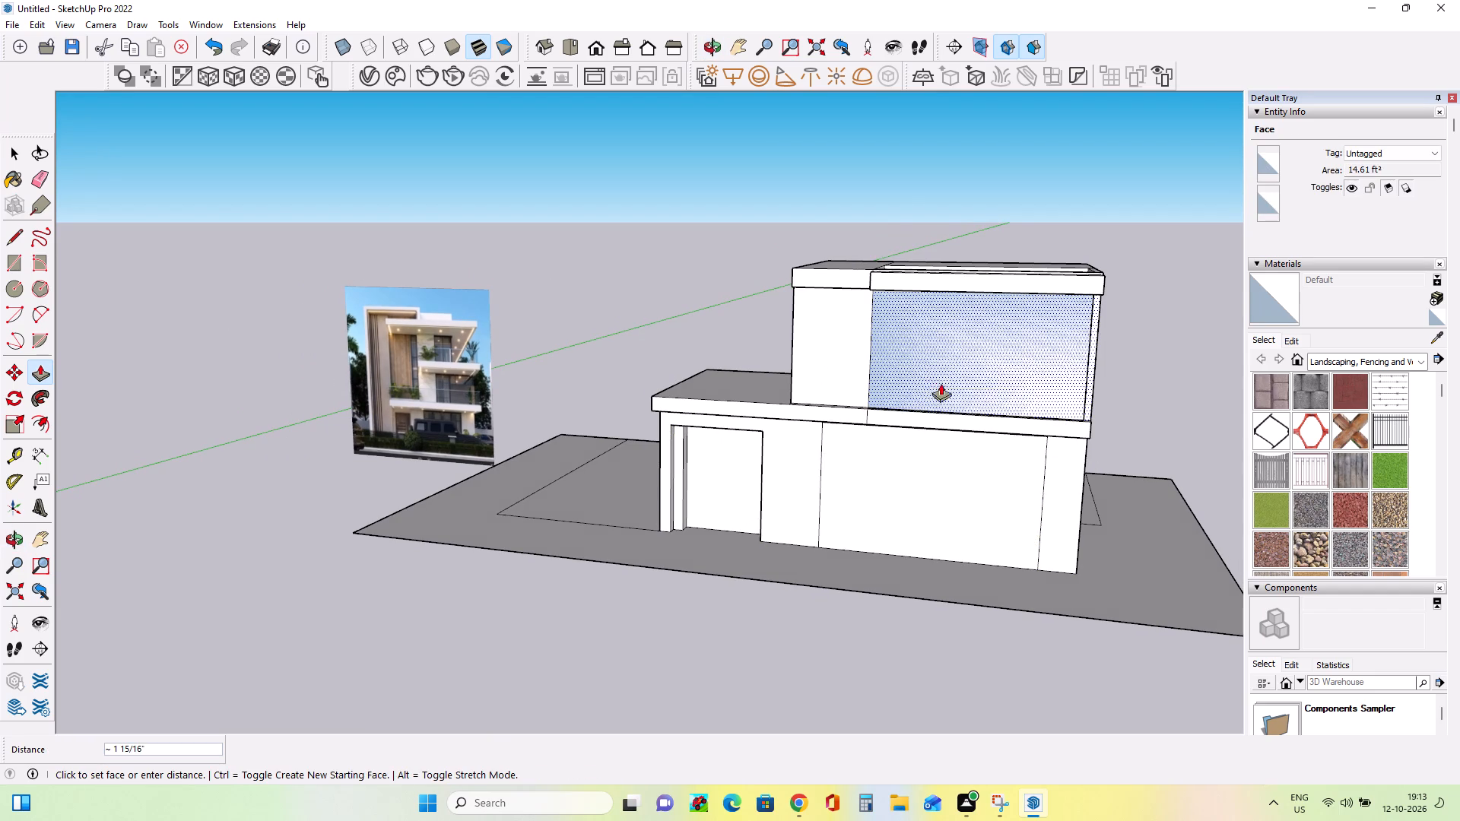
middle_drag(1083, 385, 975, 410)
click(953, 399)
click(960, 388)
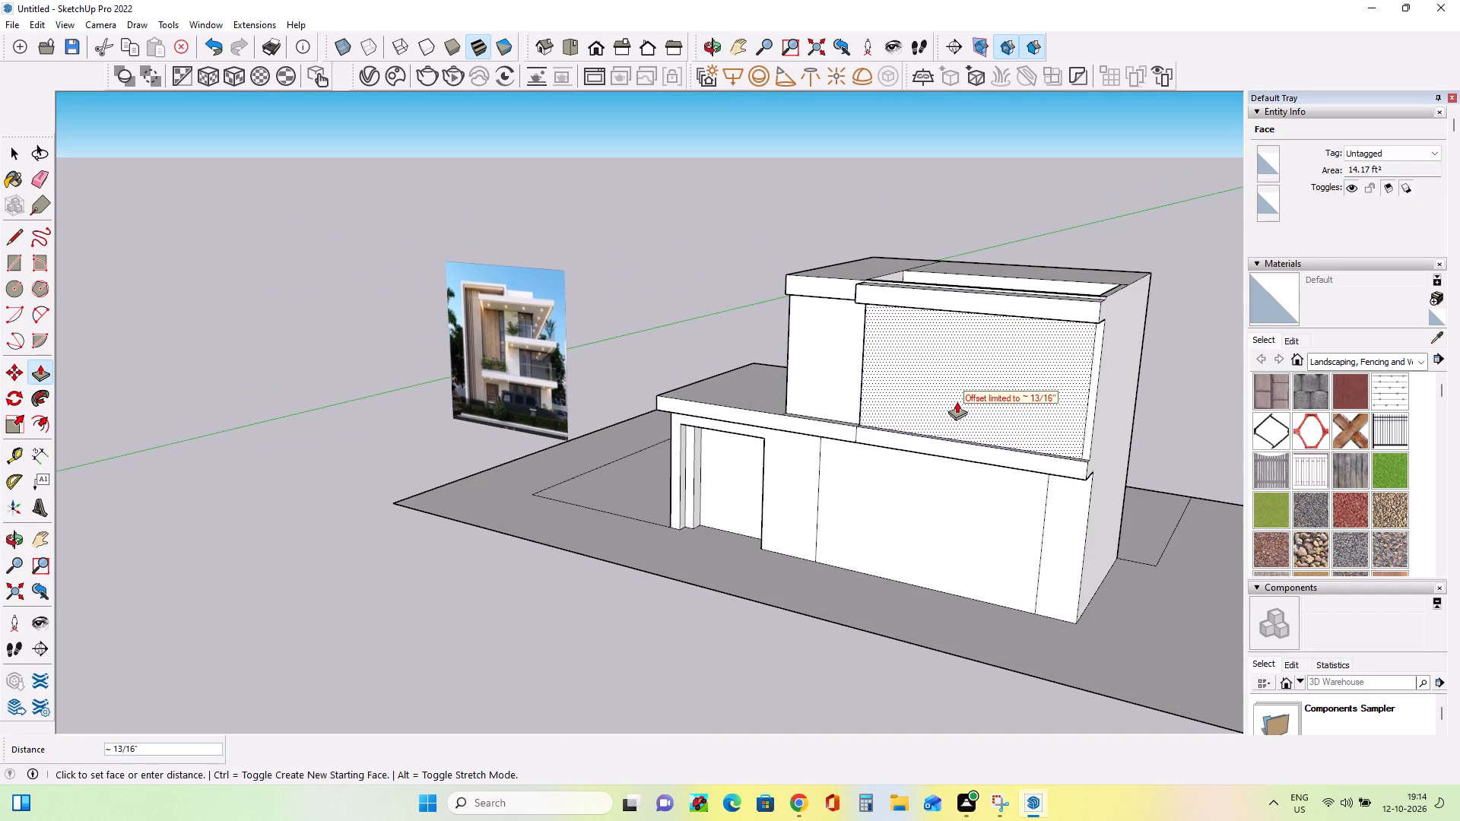
scroll(956, 399, up, 7)
click(947, 385)
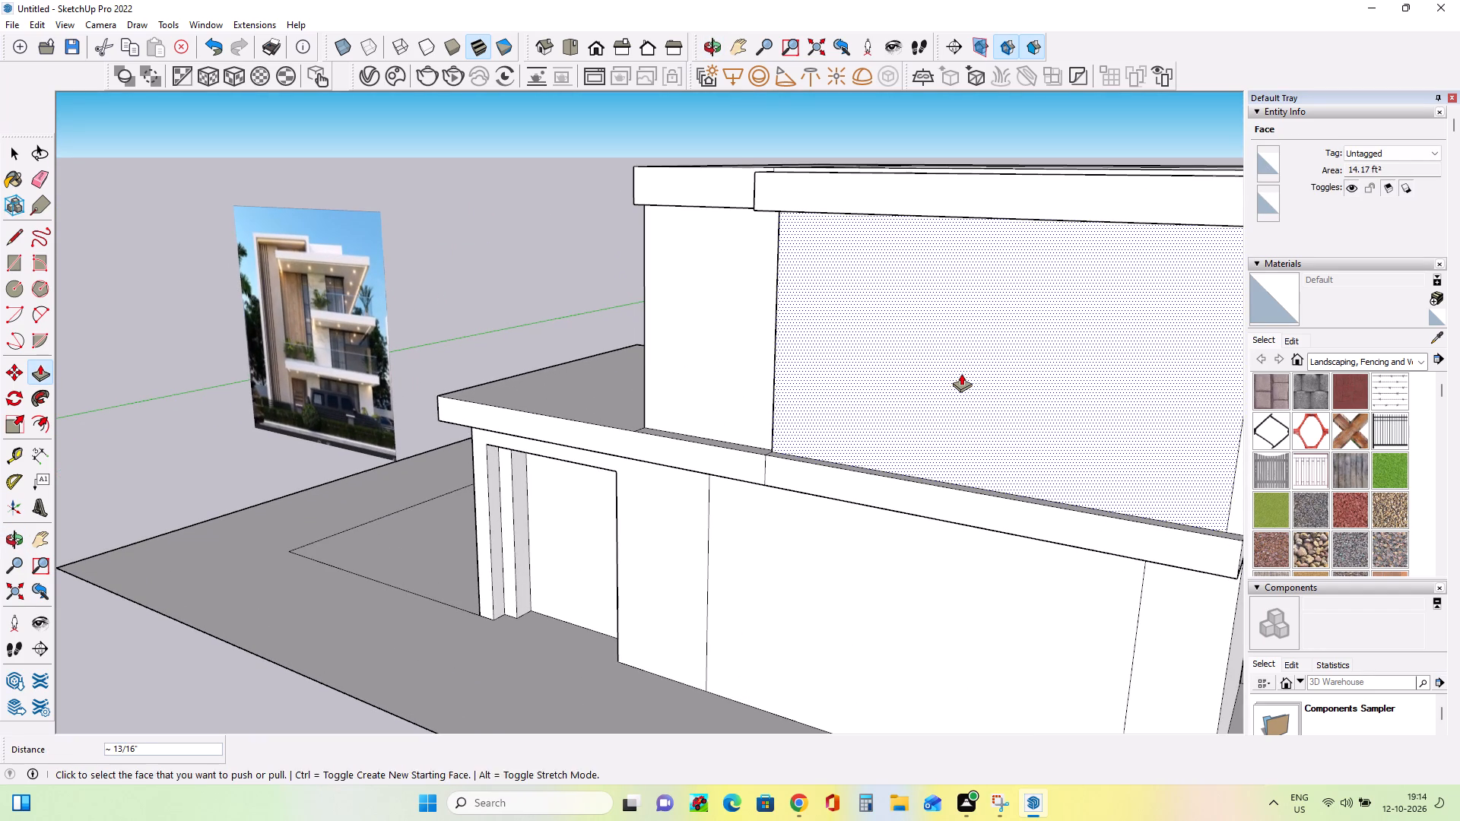
click(961, 373)
click(987, 308)
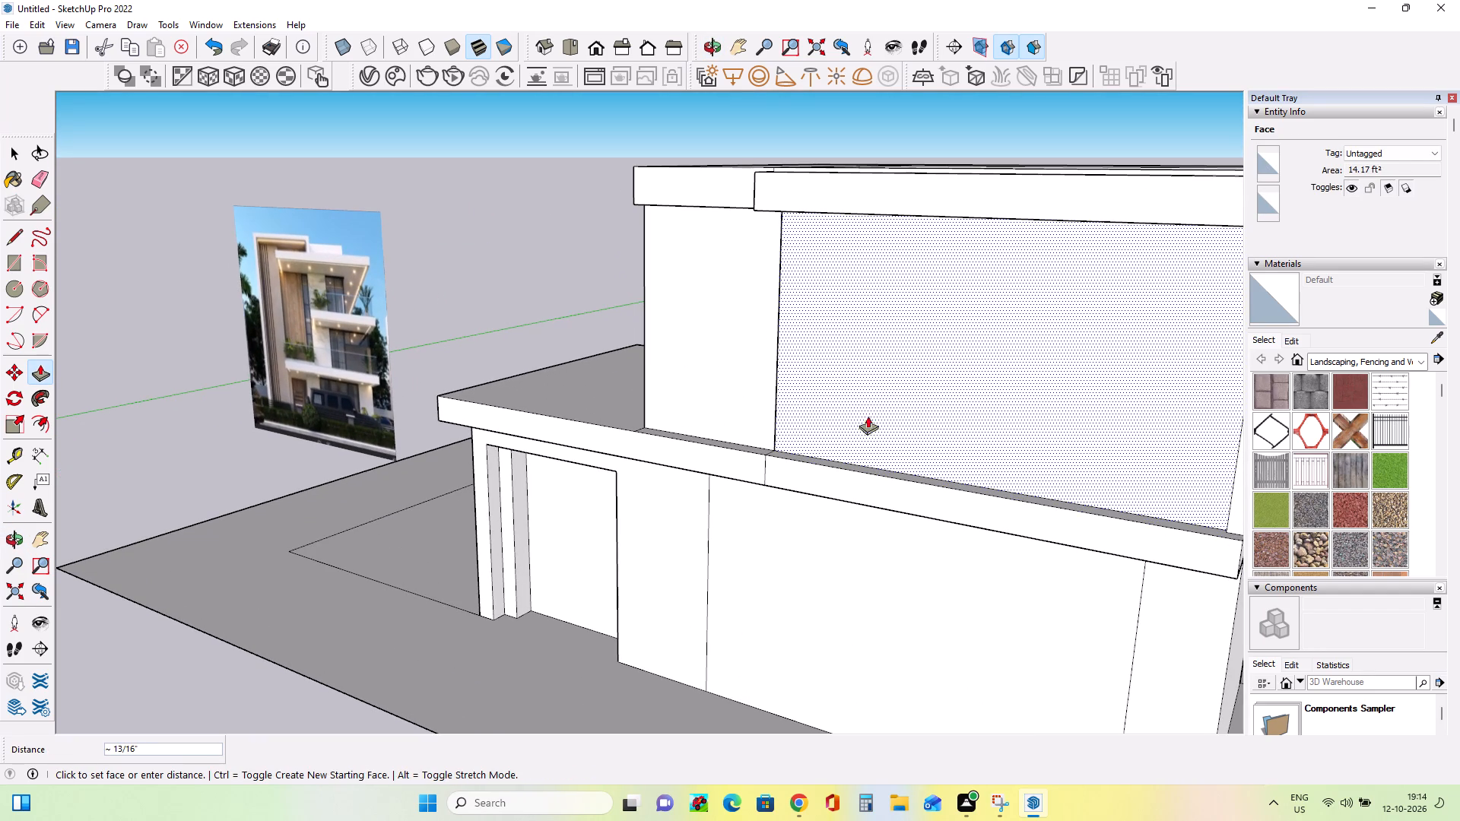
Compare the recessed upper walls, roof band and terrace with the facade image from several angles.
middle_drag(903, 420, 1071, 412)
scroll(1044, 394, down, 3)
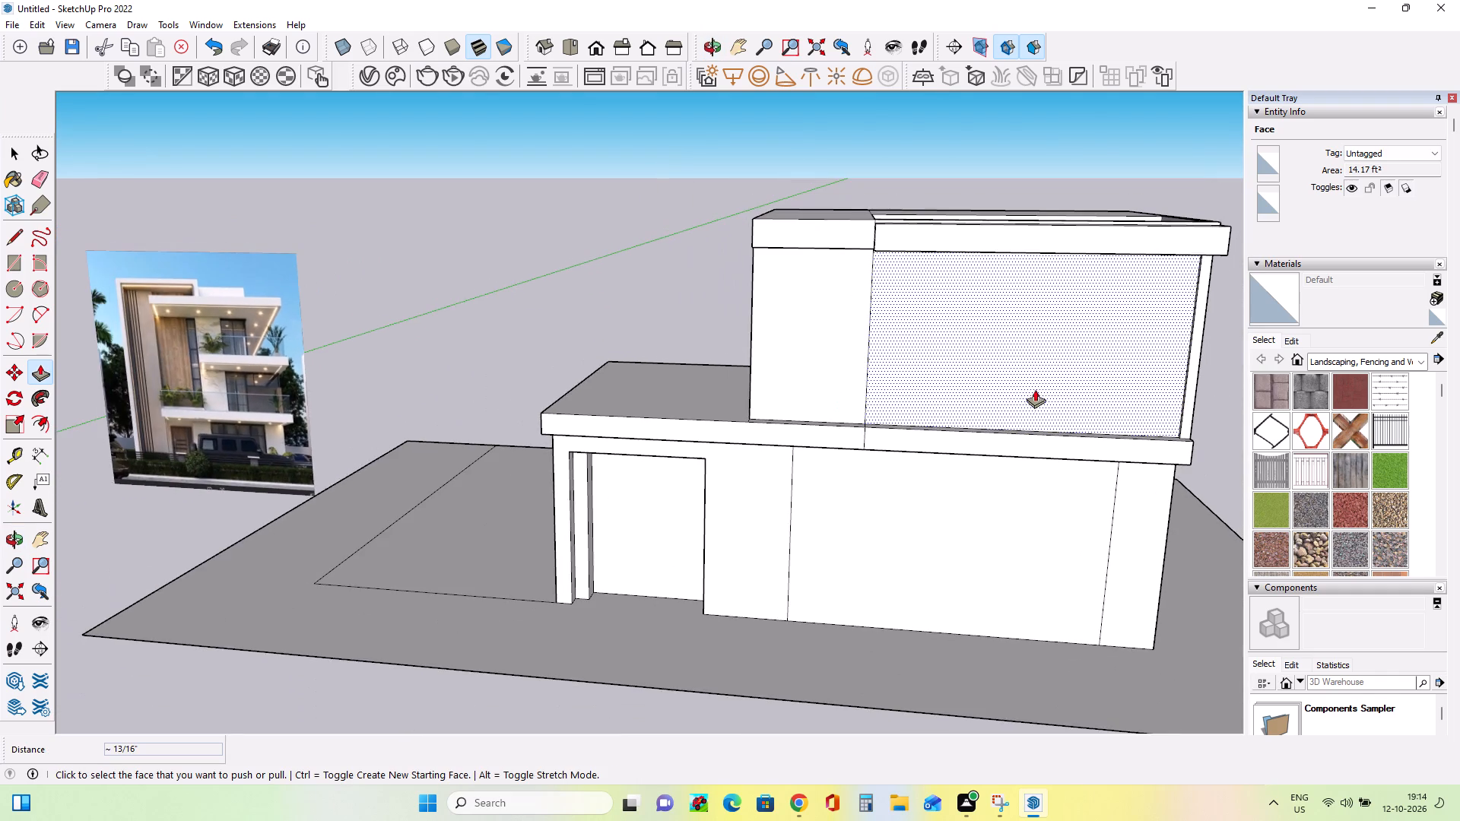
scroll(1033, 368, down, 4)
scroll(873, 342, up, 4)
middle_drag(882, 366, 926, 413)
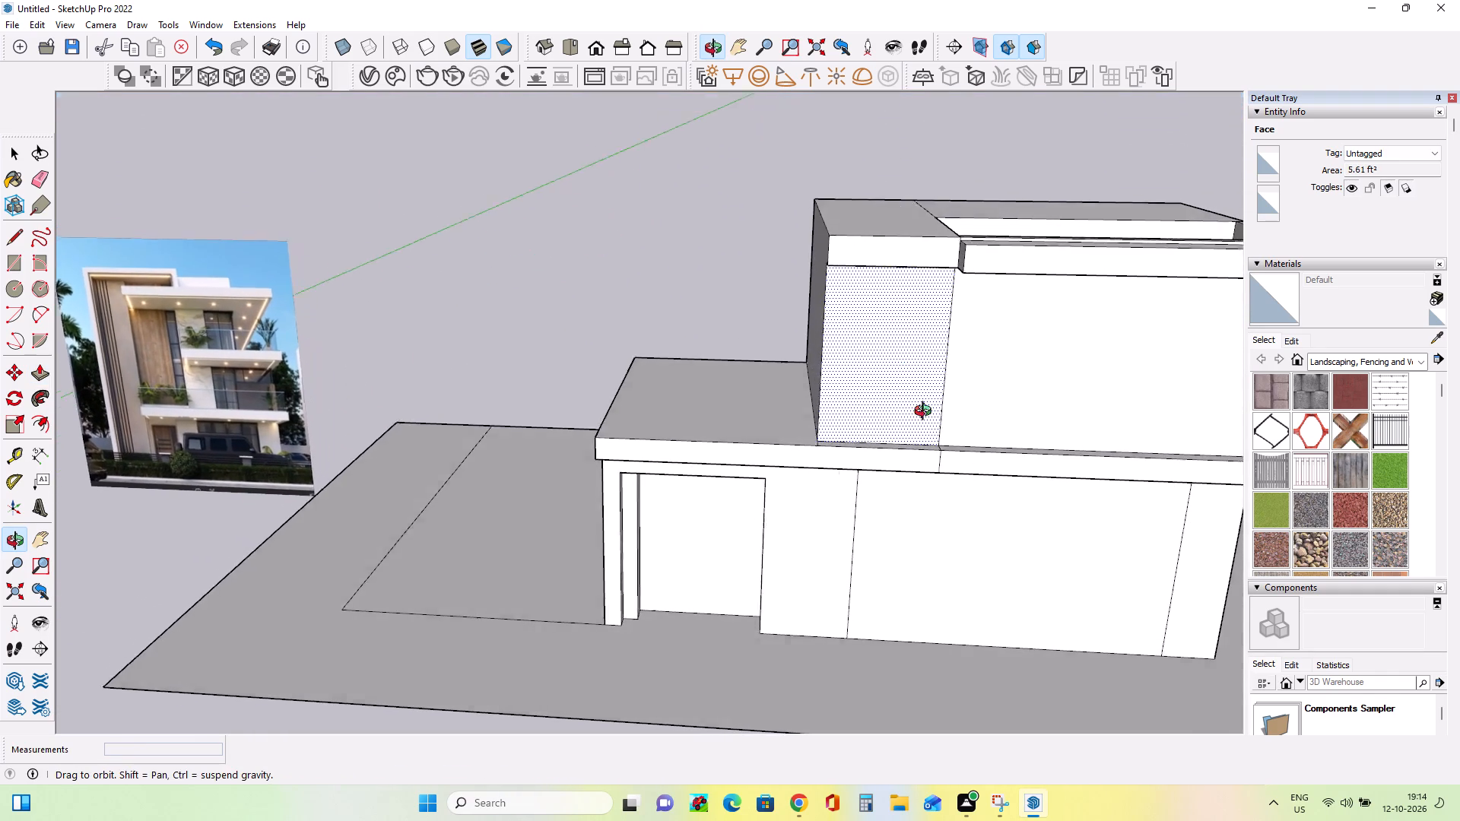
middle_drag(926, 413, 928, 417)
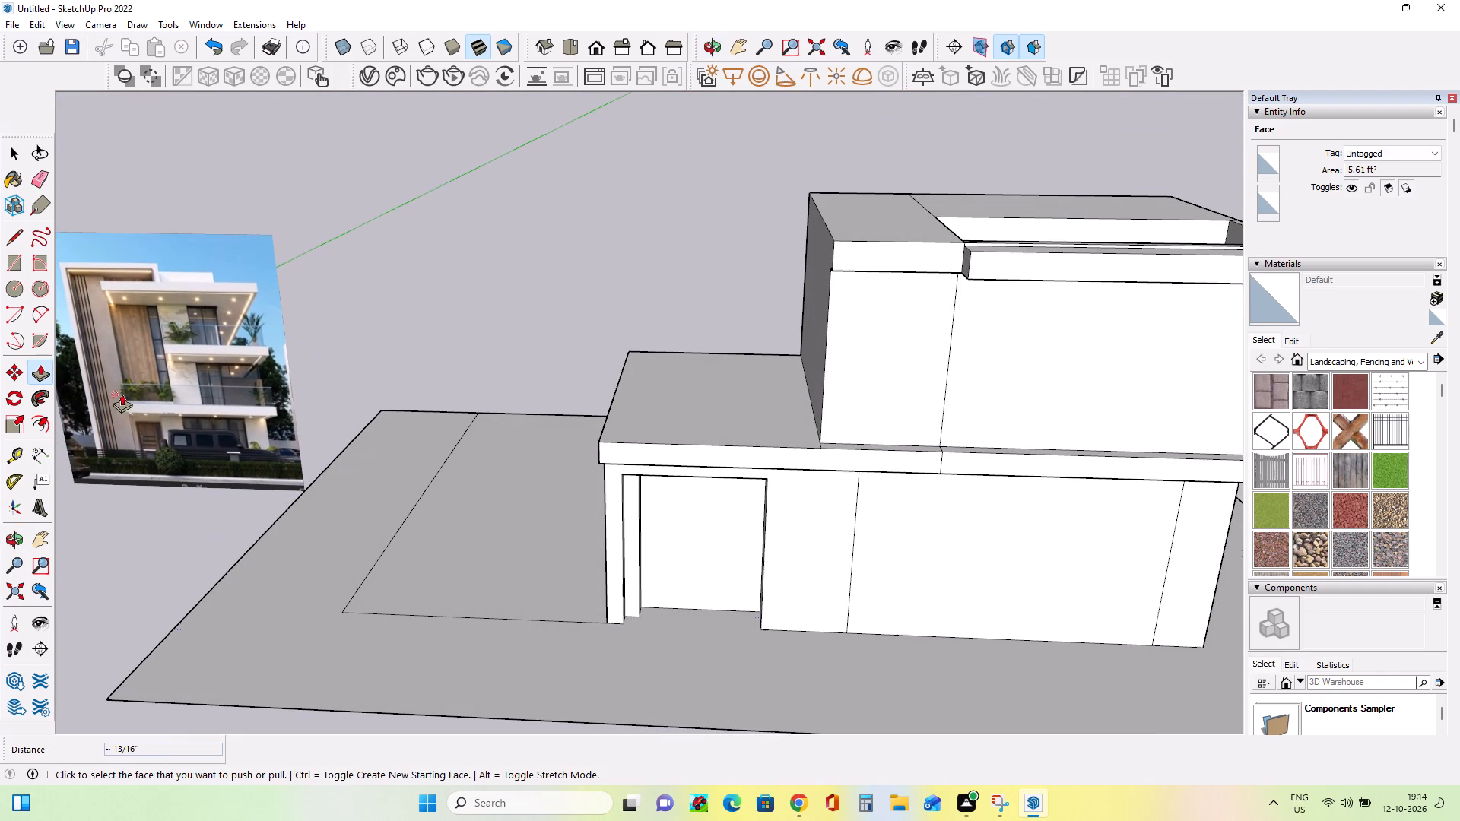
scroll(132, 376, up, 8)
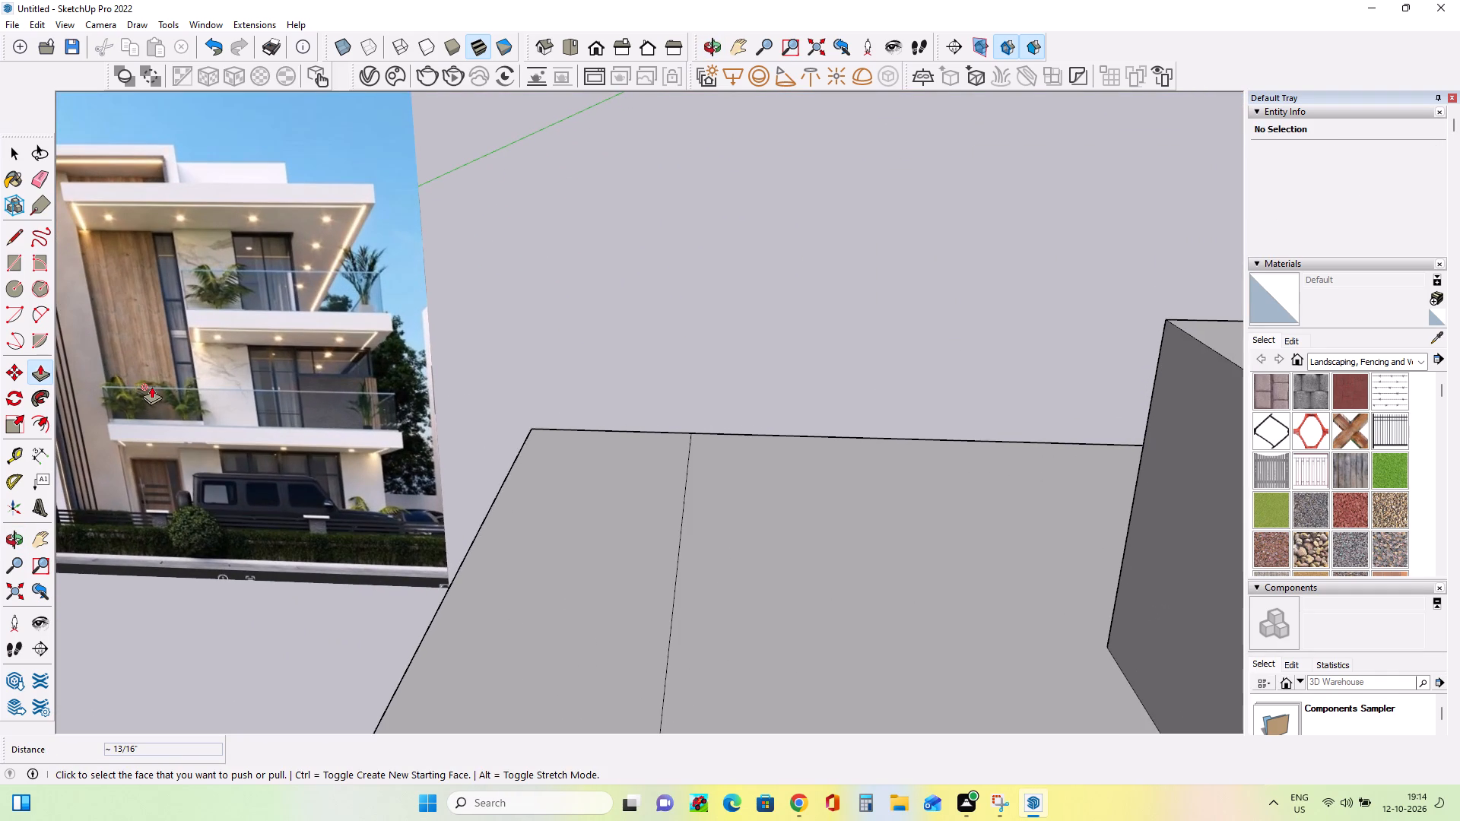
scroll(151, 386, down, 13)
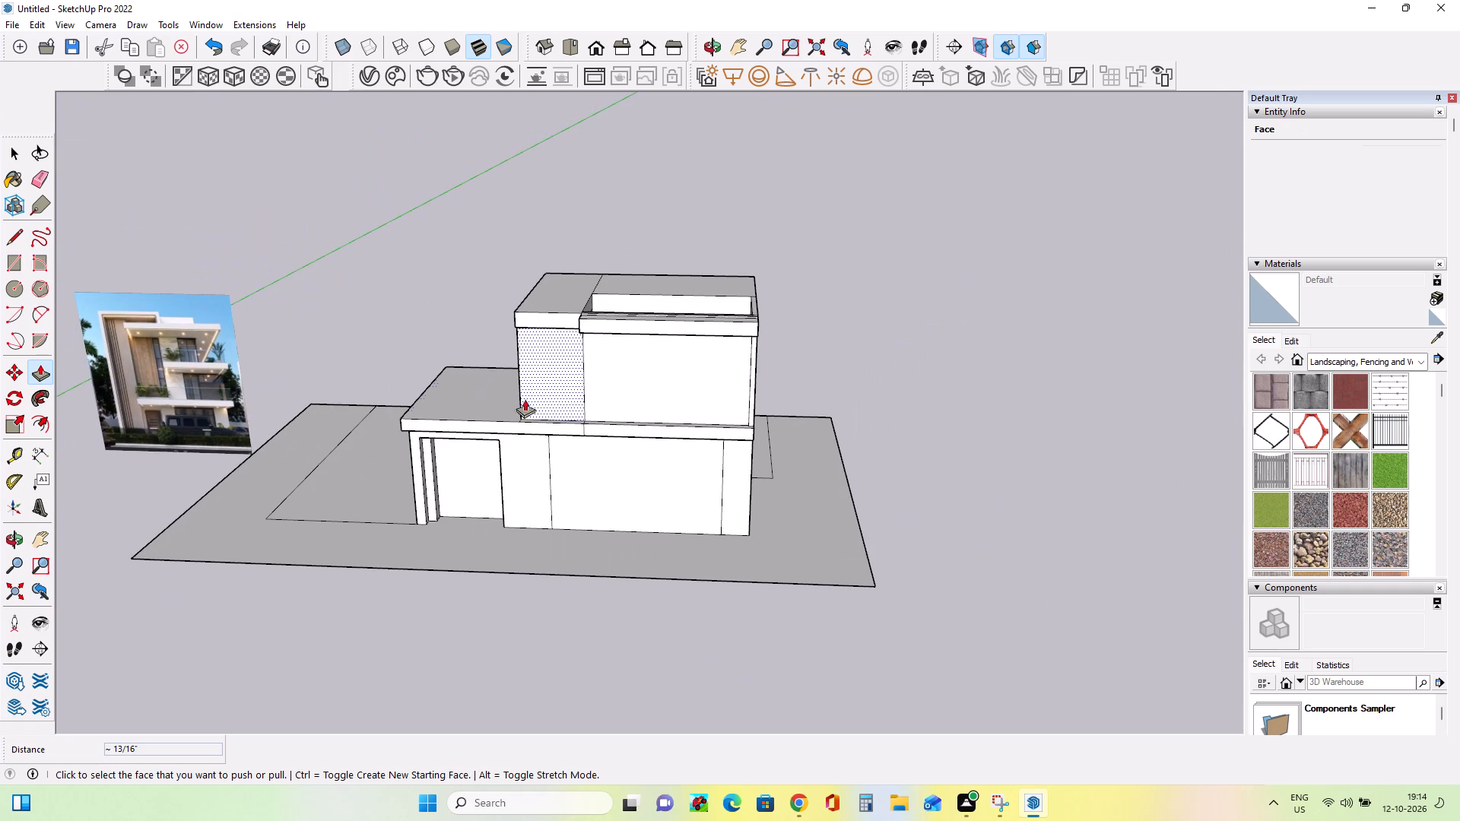
middle_drag(452, 401, 547, 376)
scroll(539, 388, down, 3)
scroll(446, 416, up, 3)
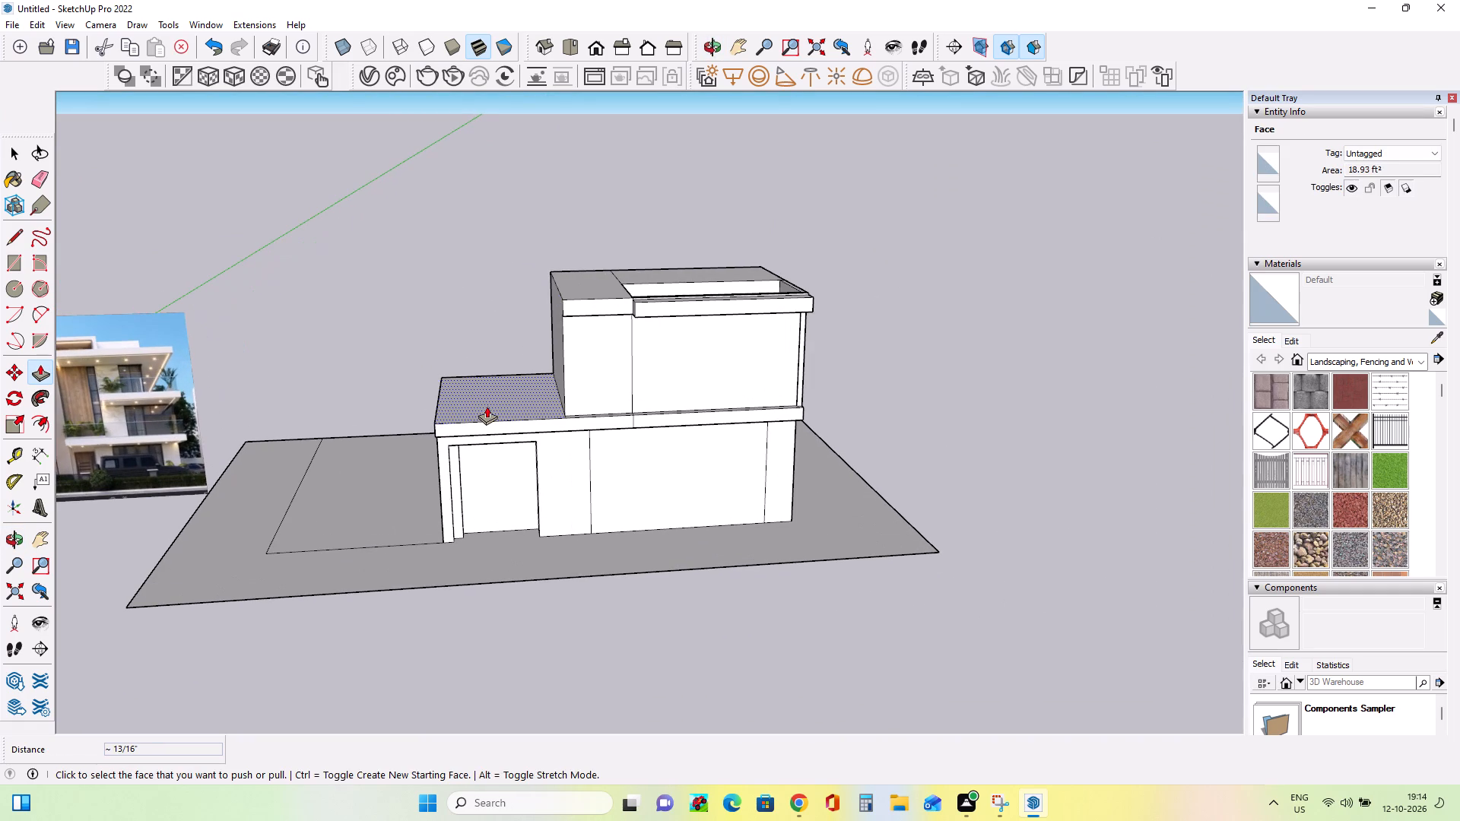
middle_drag(686, 386, 573, 385)
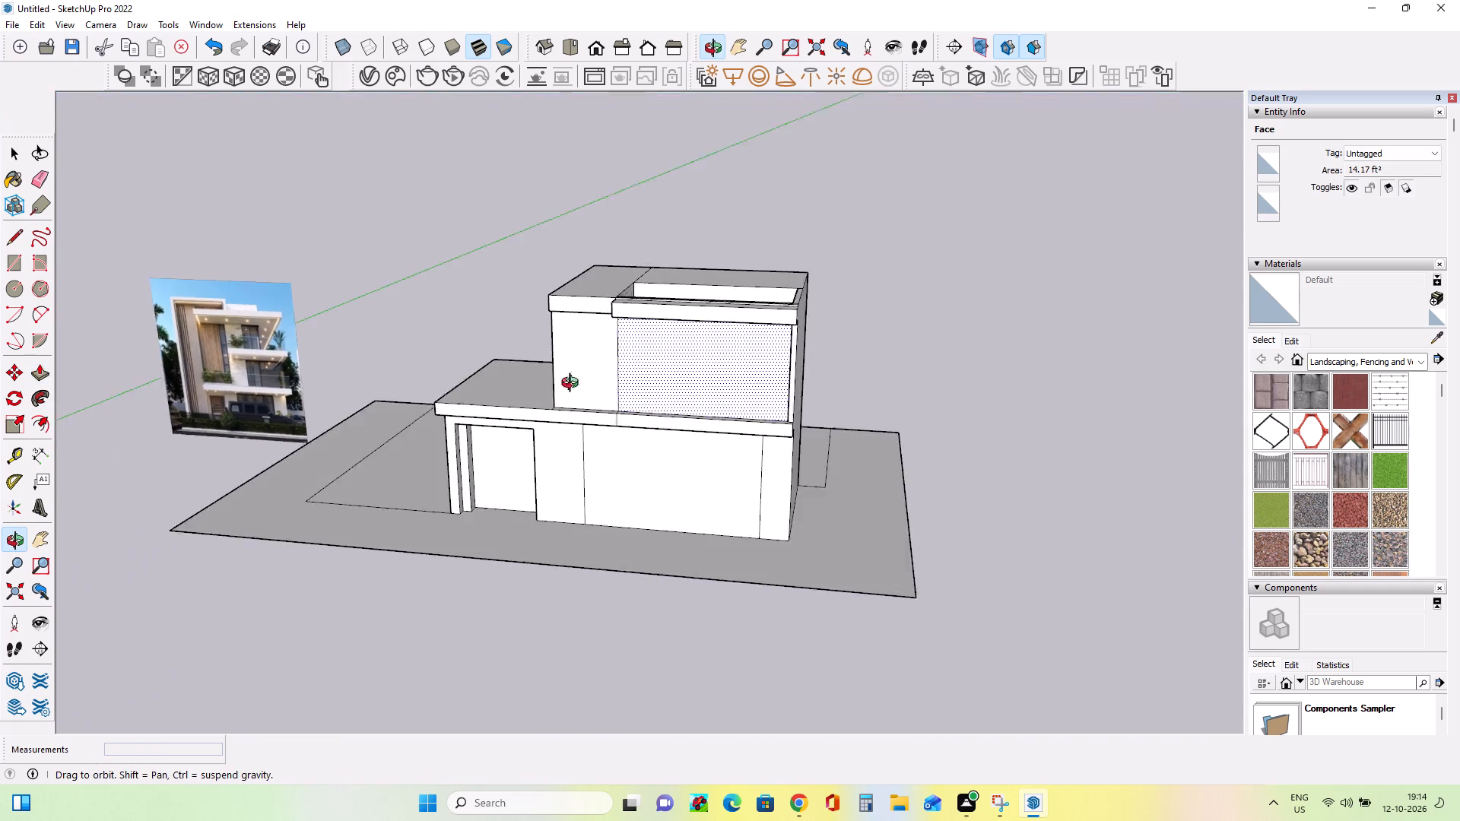
middle_drag(573, 385, 671, 359)
scroll(786, 366, up, 3)
middle_drag(832, 364, 837, 373)
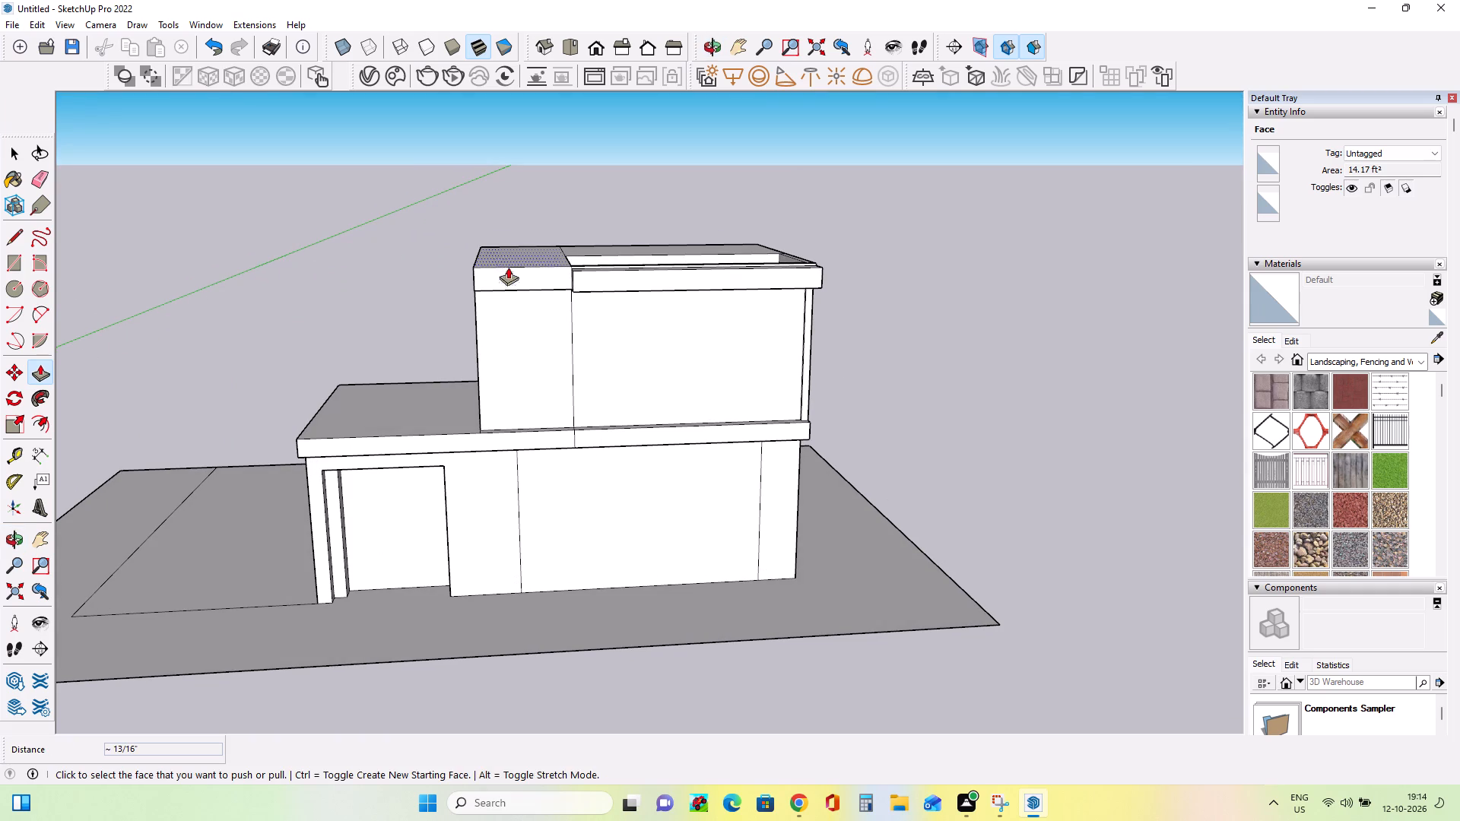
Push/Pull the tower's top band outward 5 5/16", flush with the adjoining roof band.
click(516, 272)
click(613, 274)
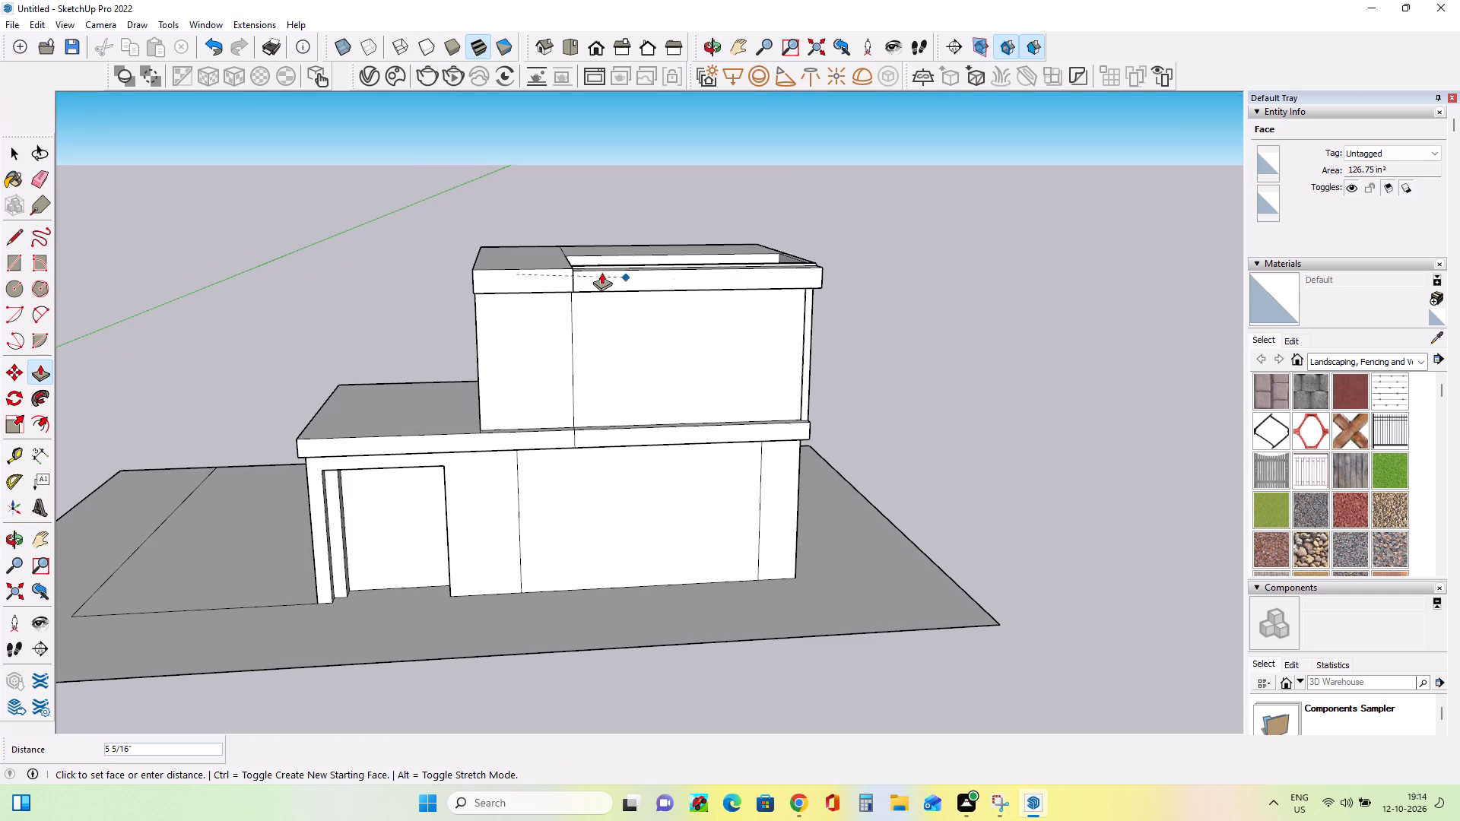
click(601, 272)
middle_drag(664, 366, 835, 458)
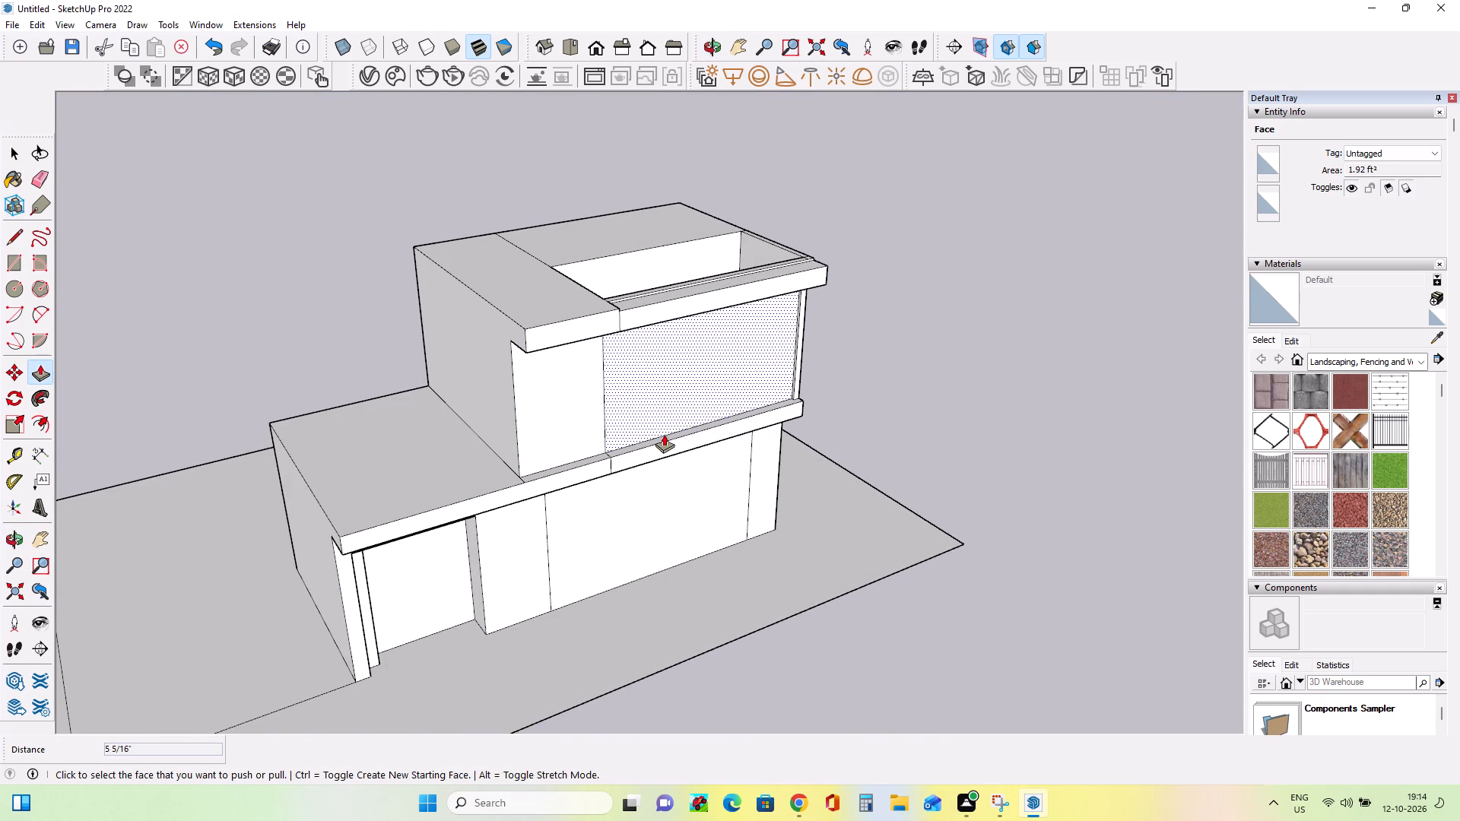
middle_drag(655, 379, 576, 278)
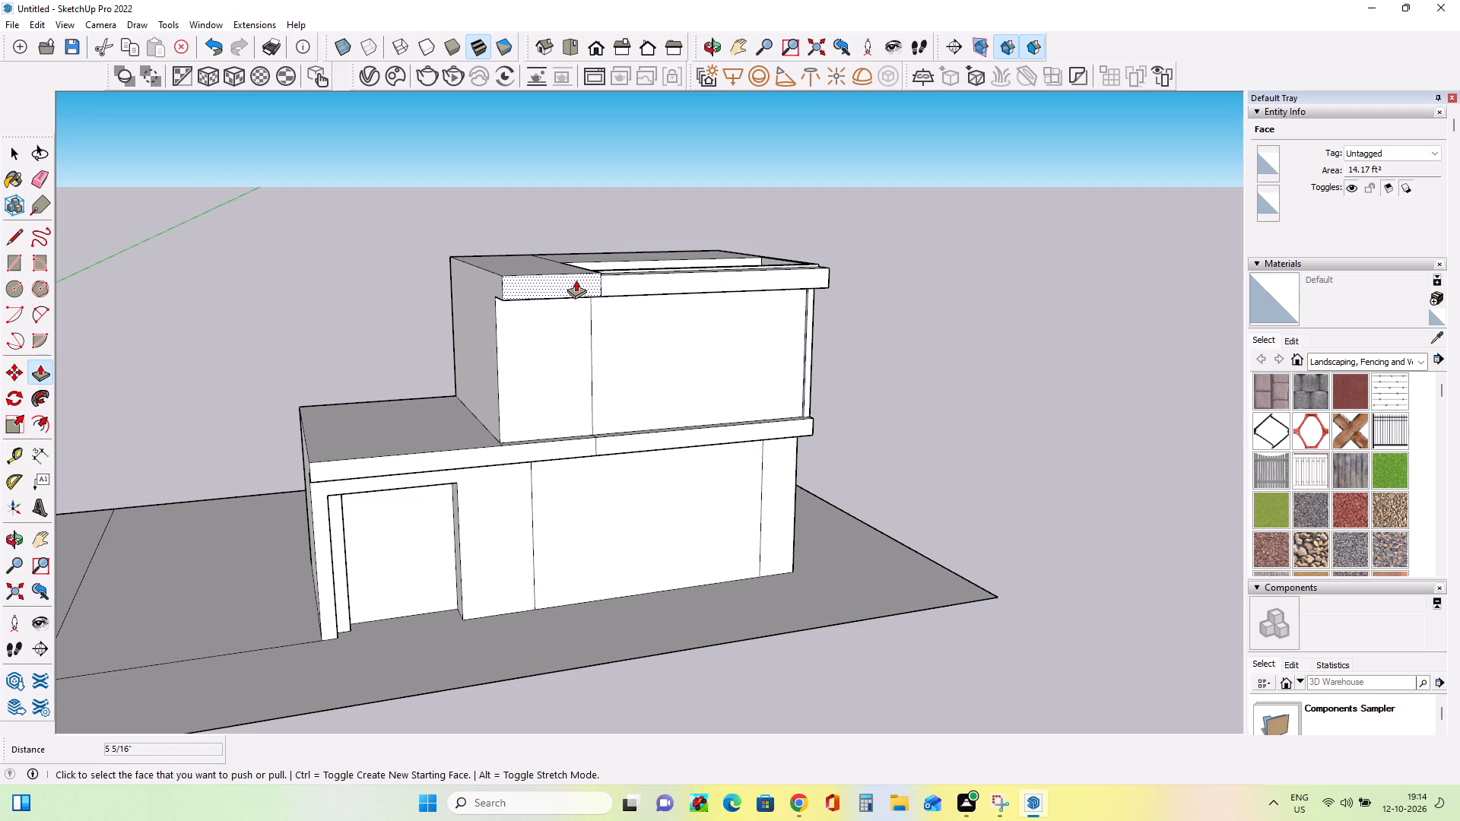
Push/Pull the tower's top band and the adjoining roof band inward 5 5/16", aligning both with the slab band below.
click(576, 280)
click(564, 448)
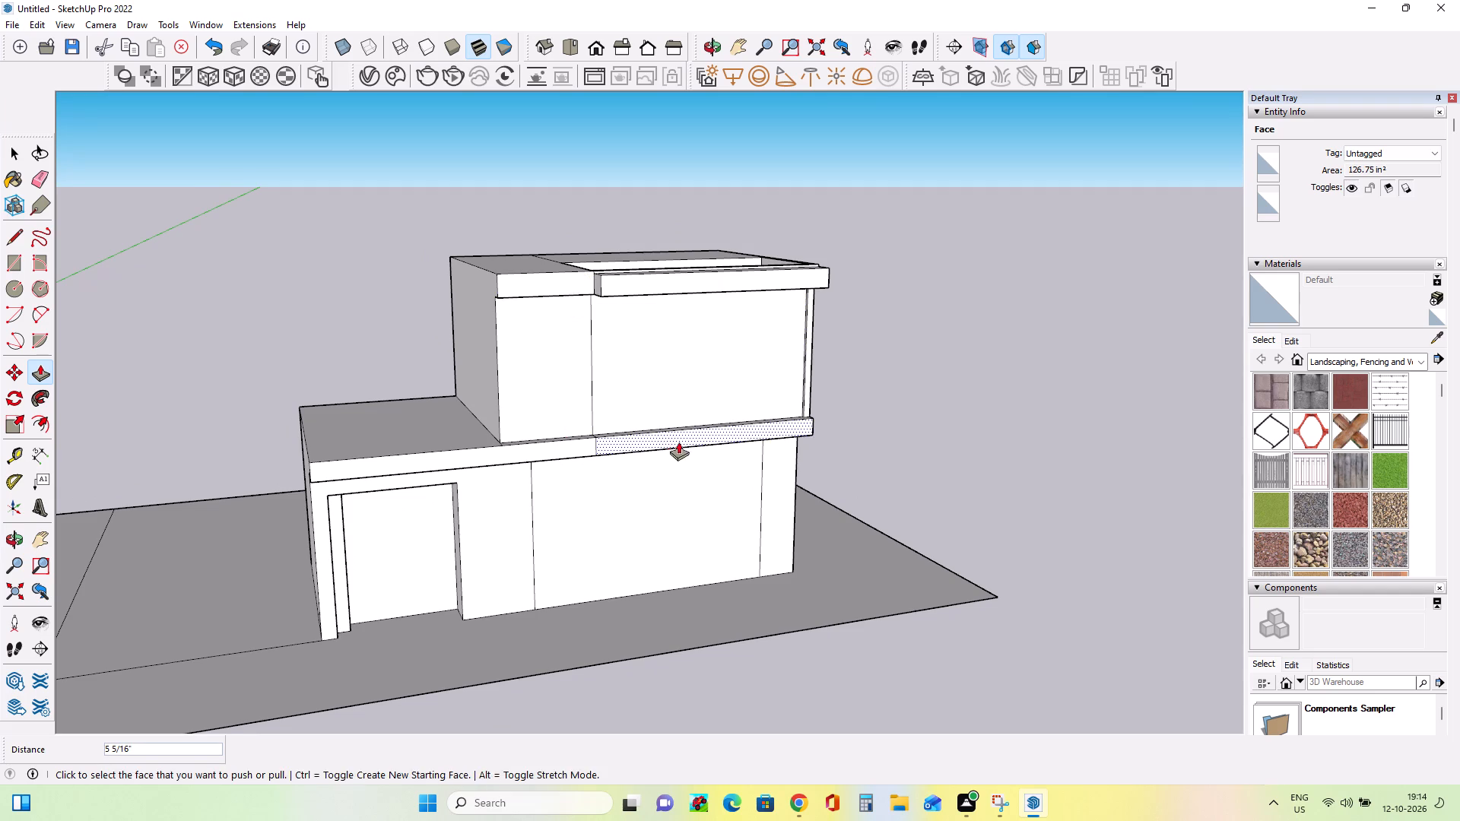
middle_drag(678, 442, 636, 500)
click(632, 293)
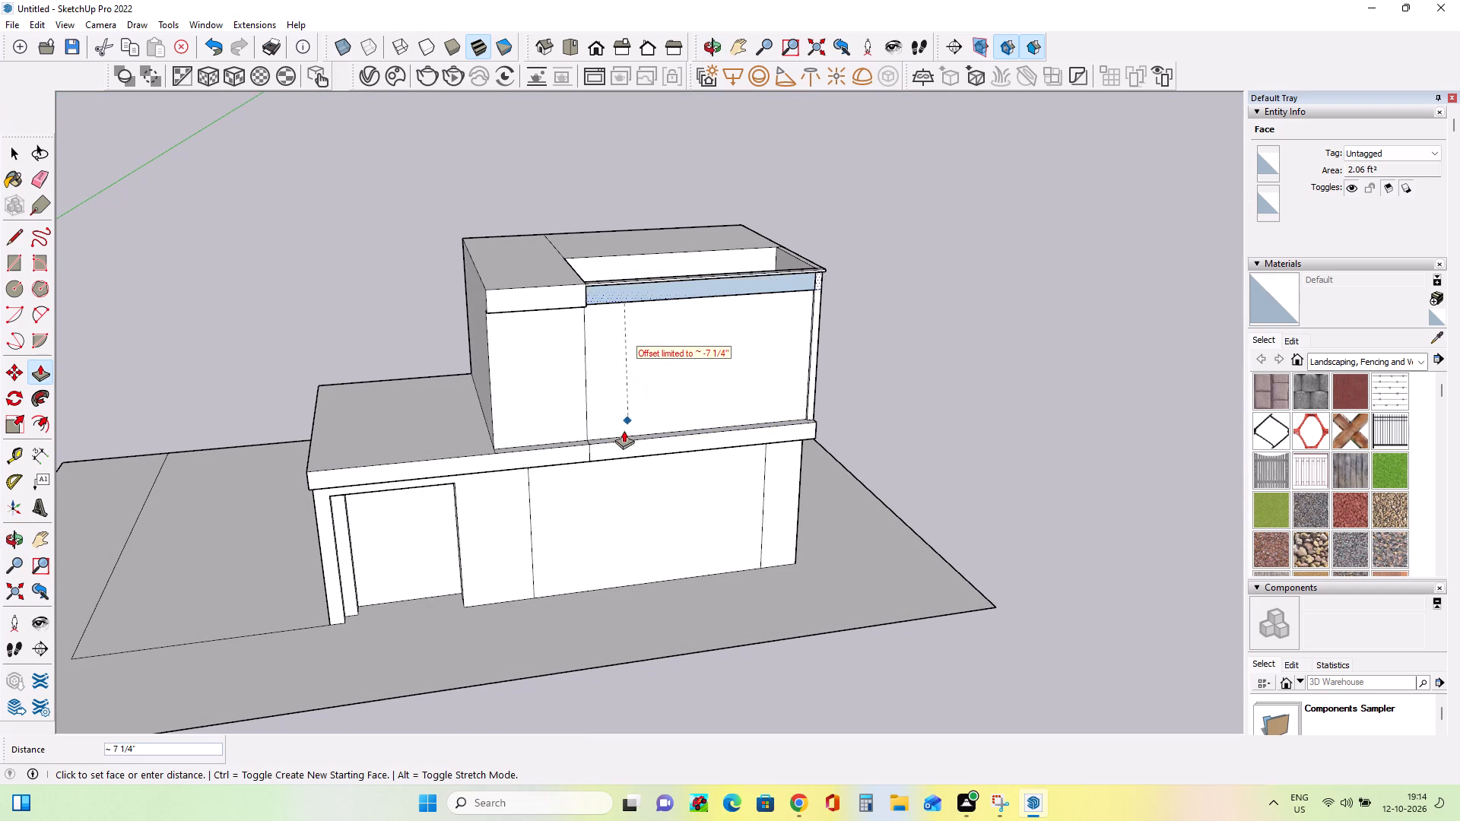
click(620, 442)
Examine the facade image's slab projections and compare them with the model's roof and slab bands.
middle_drag(751, 389, 657, 348)
scroll(671, 352, down, 4)
scroll(350, 402, down, 2)
scroll(161, 400, up, 12)
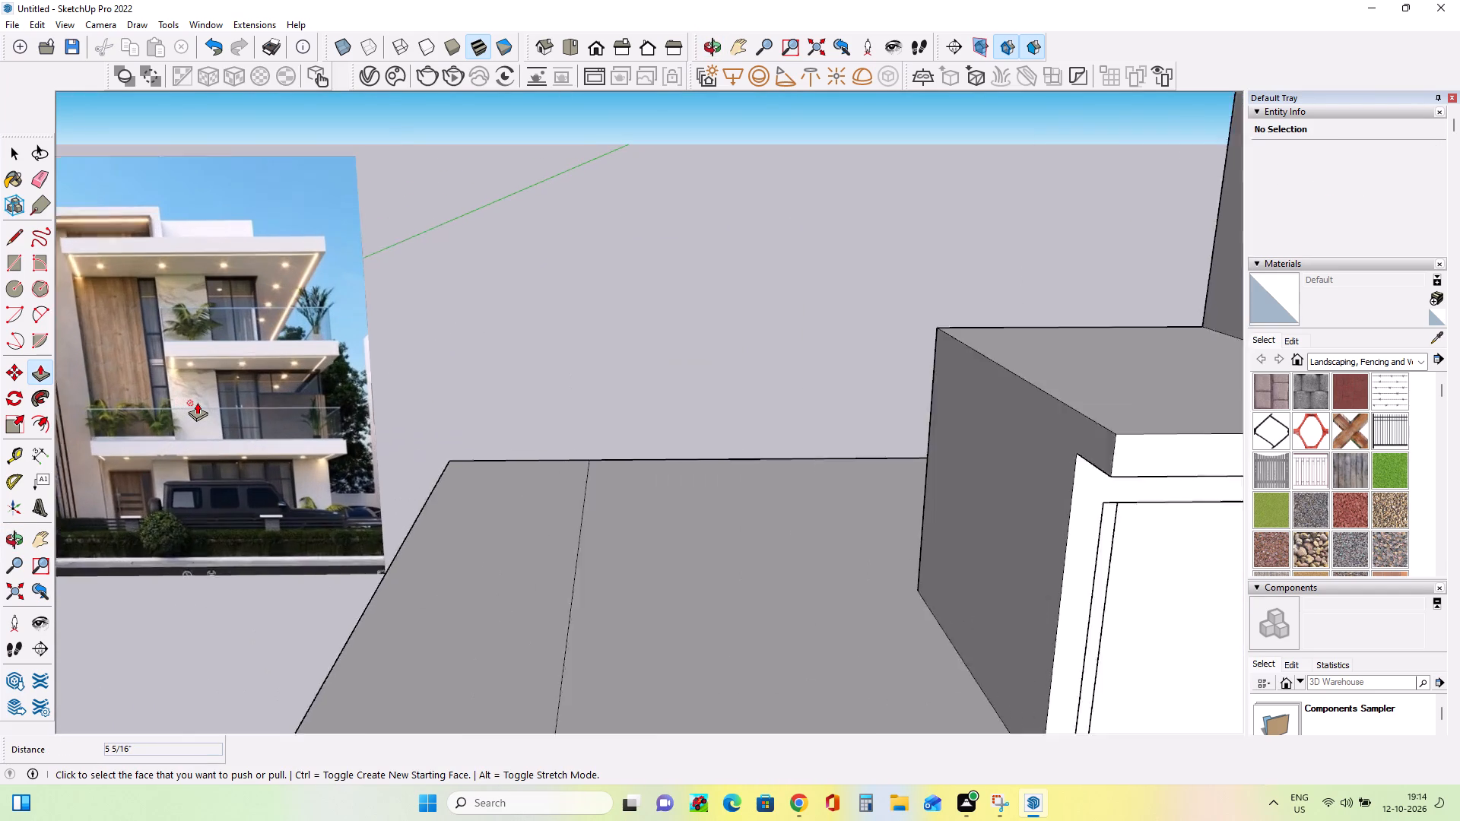
scroll(197, 402, up, 3)
middle_drag(197, 424, 404, 398)
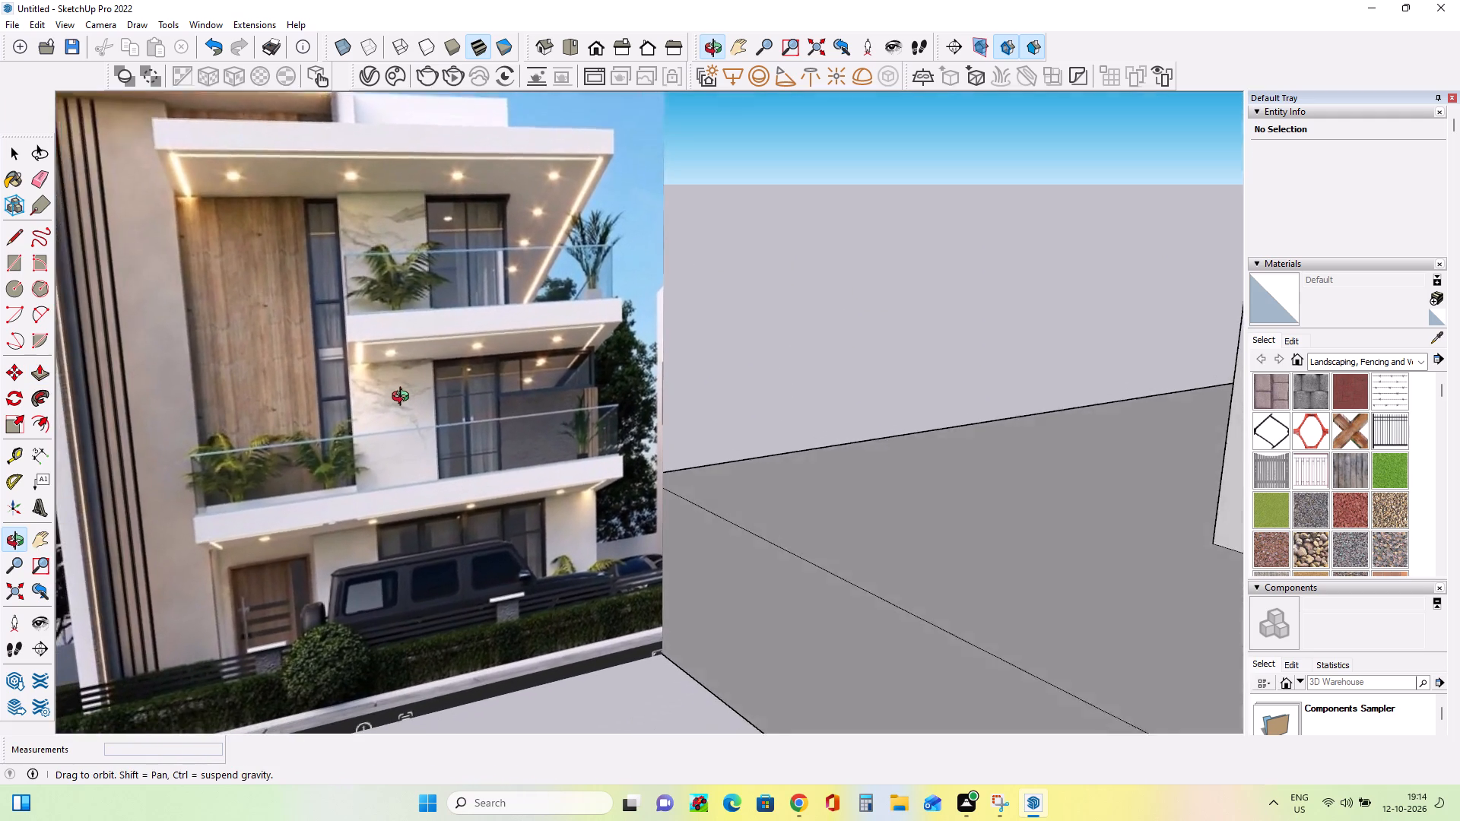
middle_drag(404, 398, 397, 374)
scroll(271, 361, down, 13)
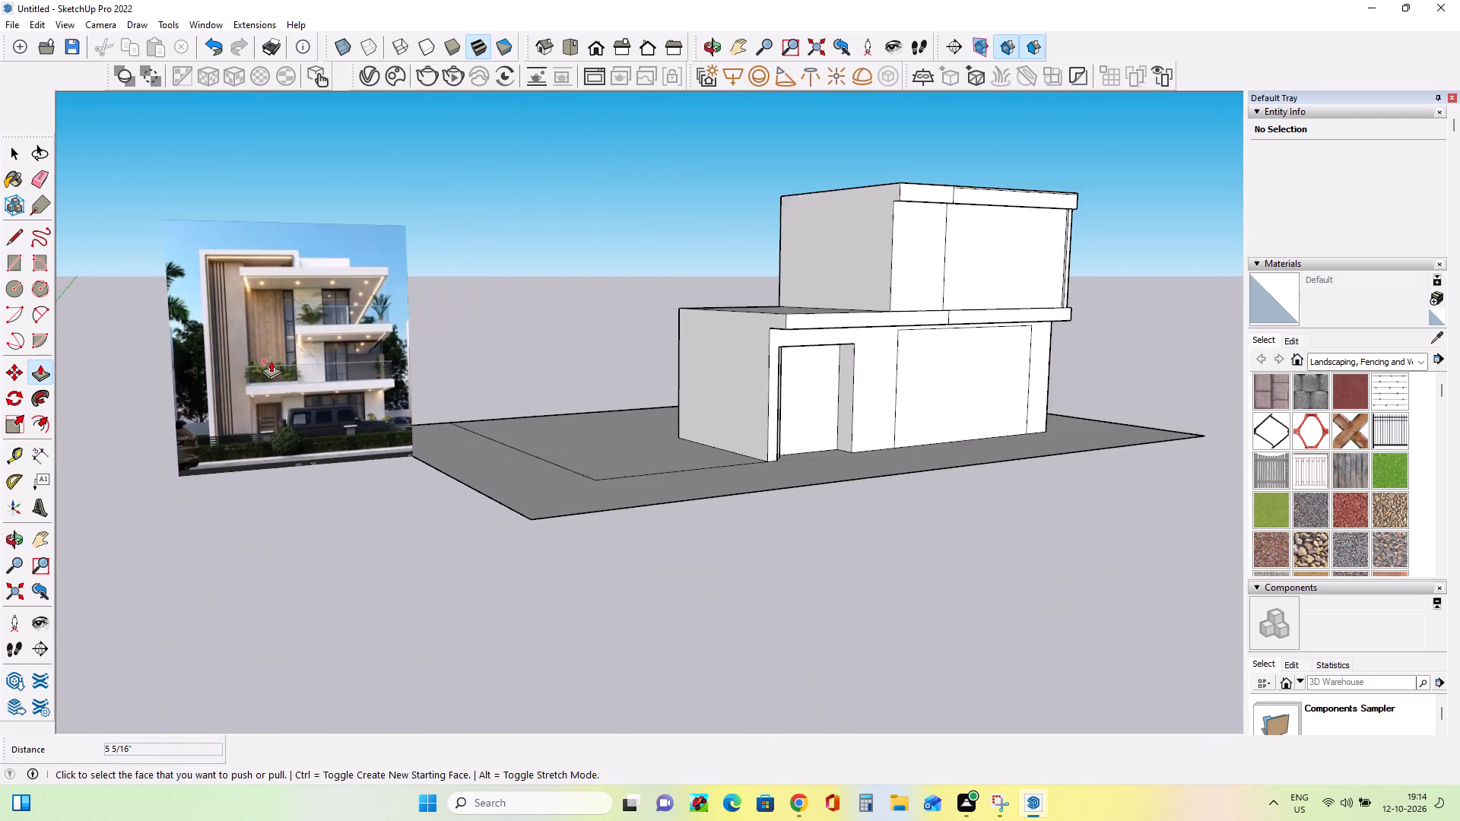
scroll(271, 360, down, 5)
middle_drag(725, 347, 608, 364)
scroll(693, 346, up, 9)
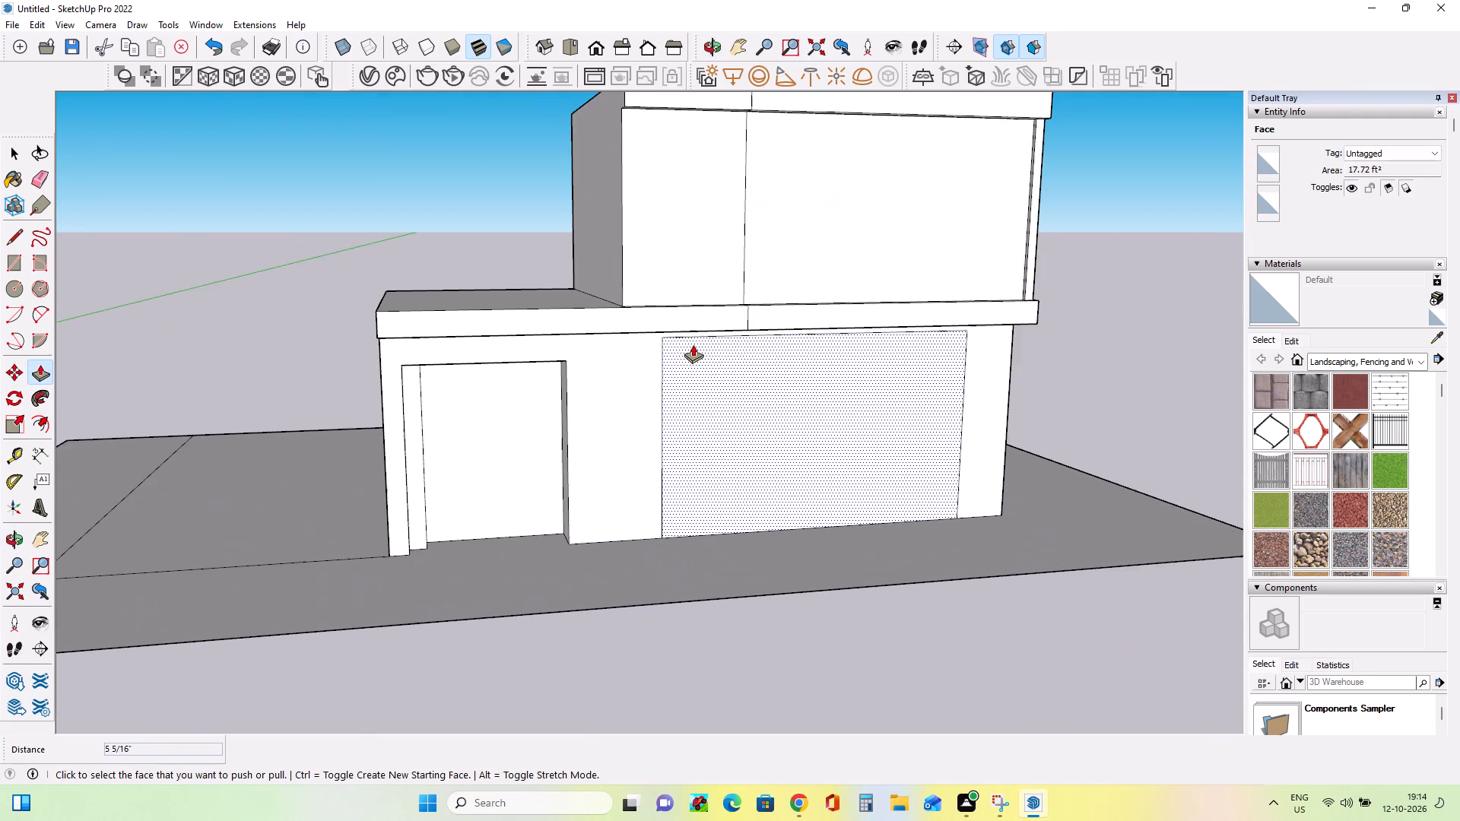
Push/Pull the terrace section of the slab band outward about 4 3/8" and bring the adjoining section flush with it.
scroll(693, 344, up, 3)
middle_drag(693, 344, 745, 258)
click(722, 290)
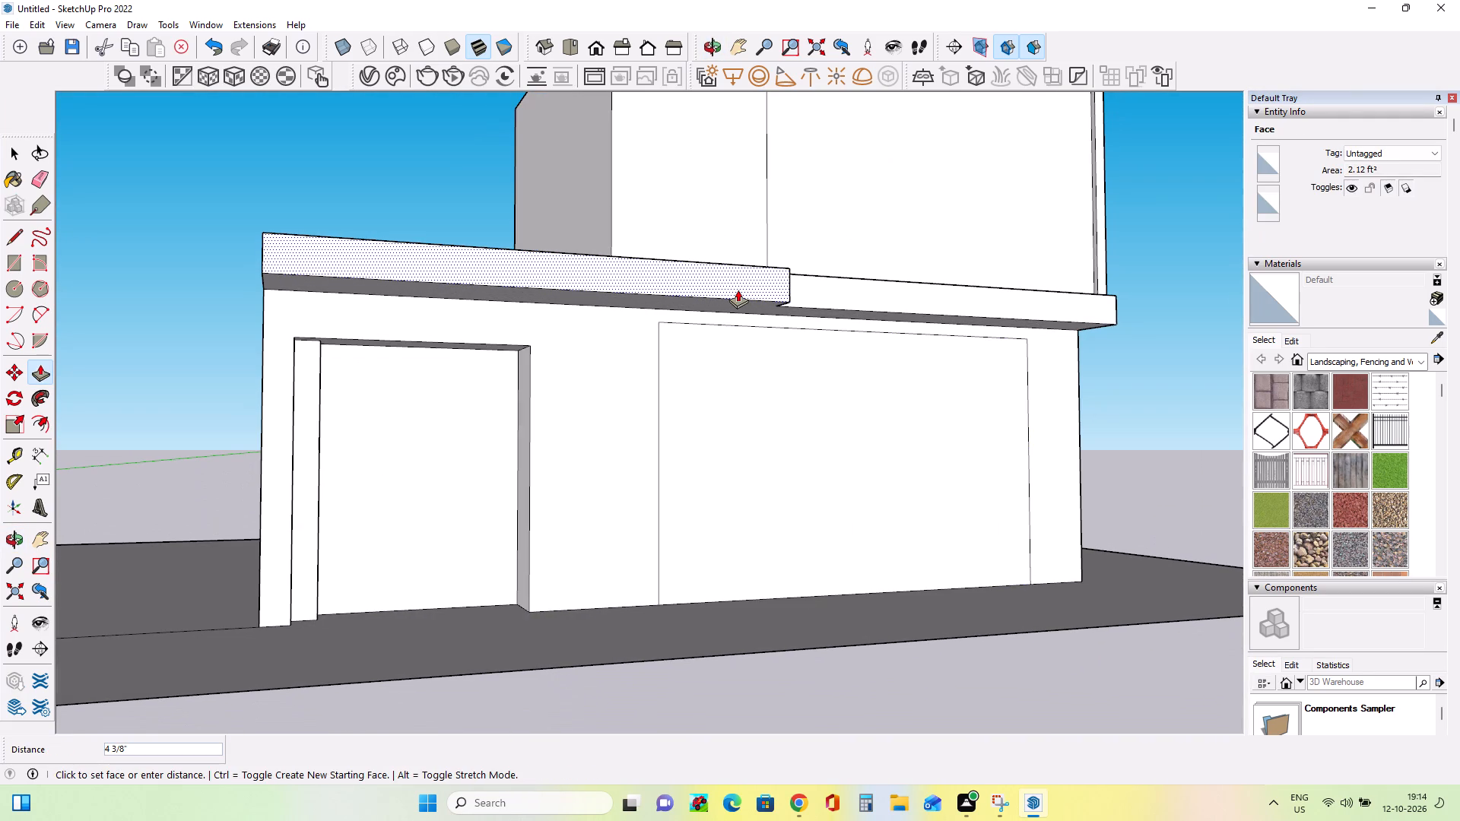
click(741, 290)
middle_drag(918, 287, 849, 379)
click(843, 322)
click(760, 322)
Push/Pull the tower's recessed front wall between the top band and slab band outward 2 3/4".
middle_drag(884, 325, 881, 341)
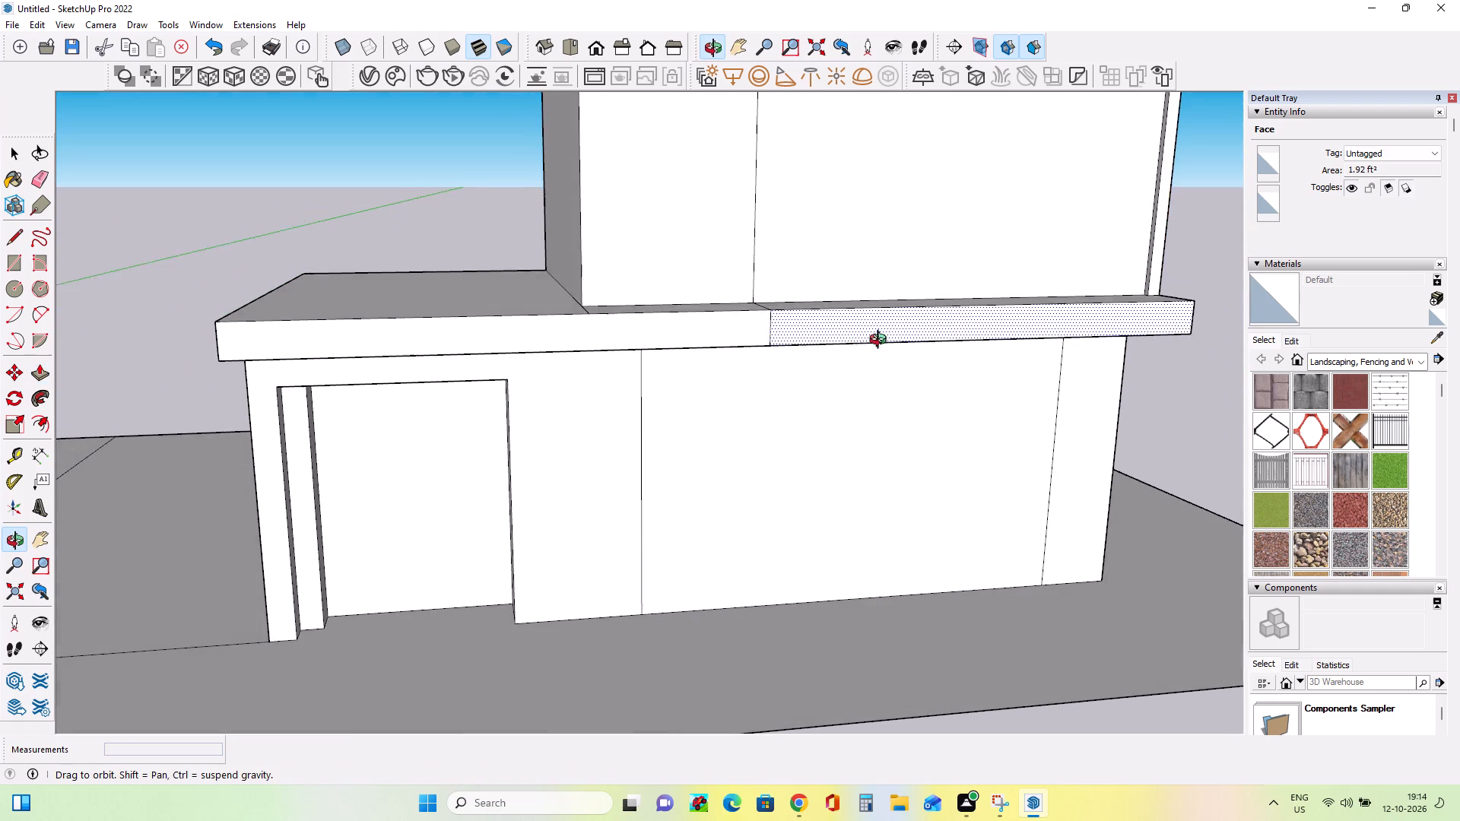
middle_drag(881, 341, 878, 402)
middle_drag(812, 350, 806, 394)
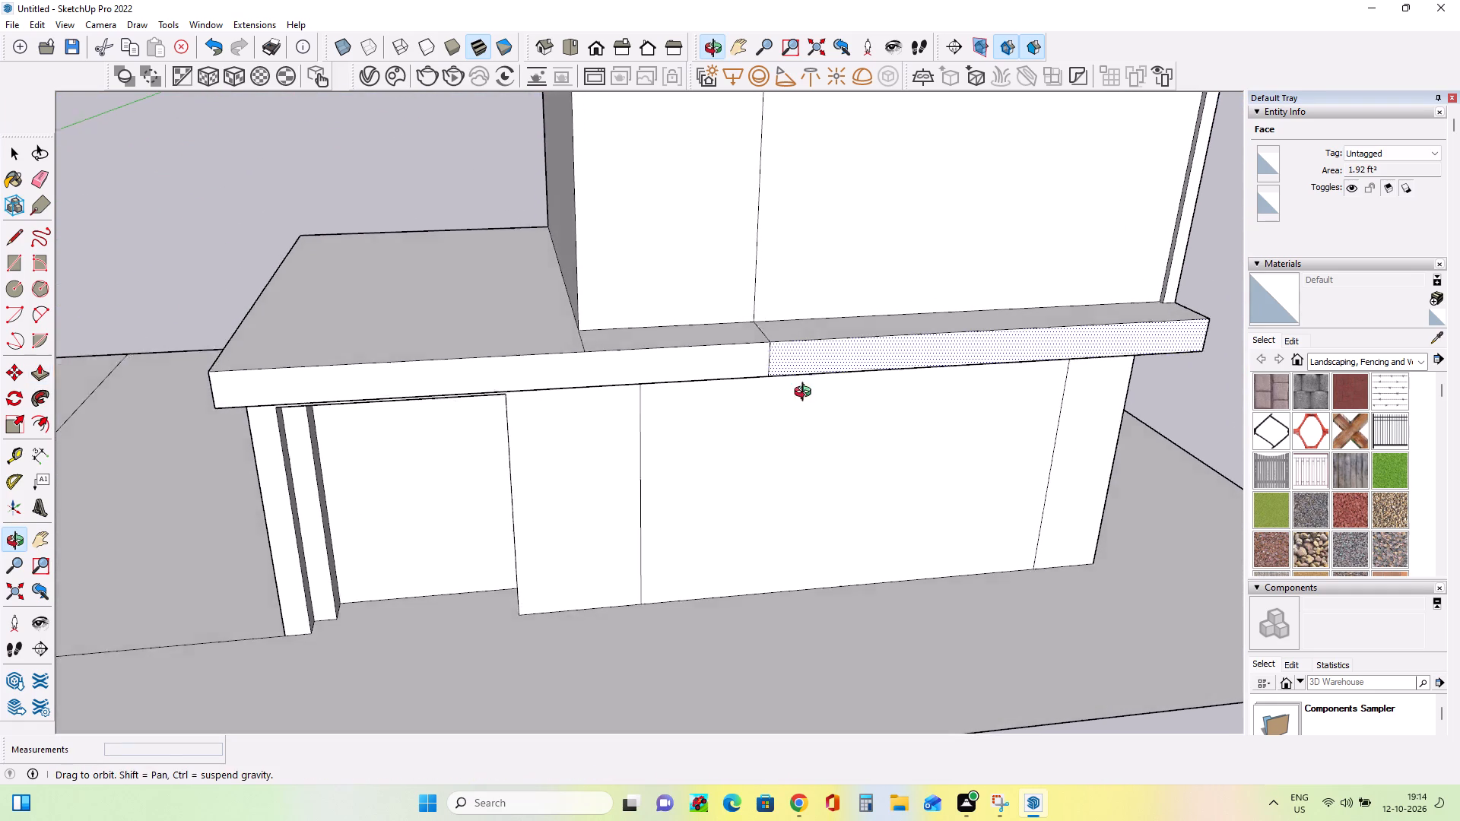
middle_drag(806, 394, 819, 508)
scroll(819, 508, down, 7)
click(770, 382)
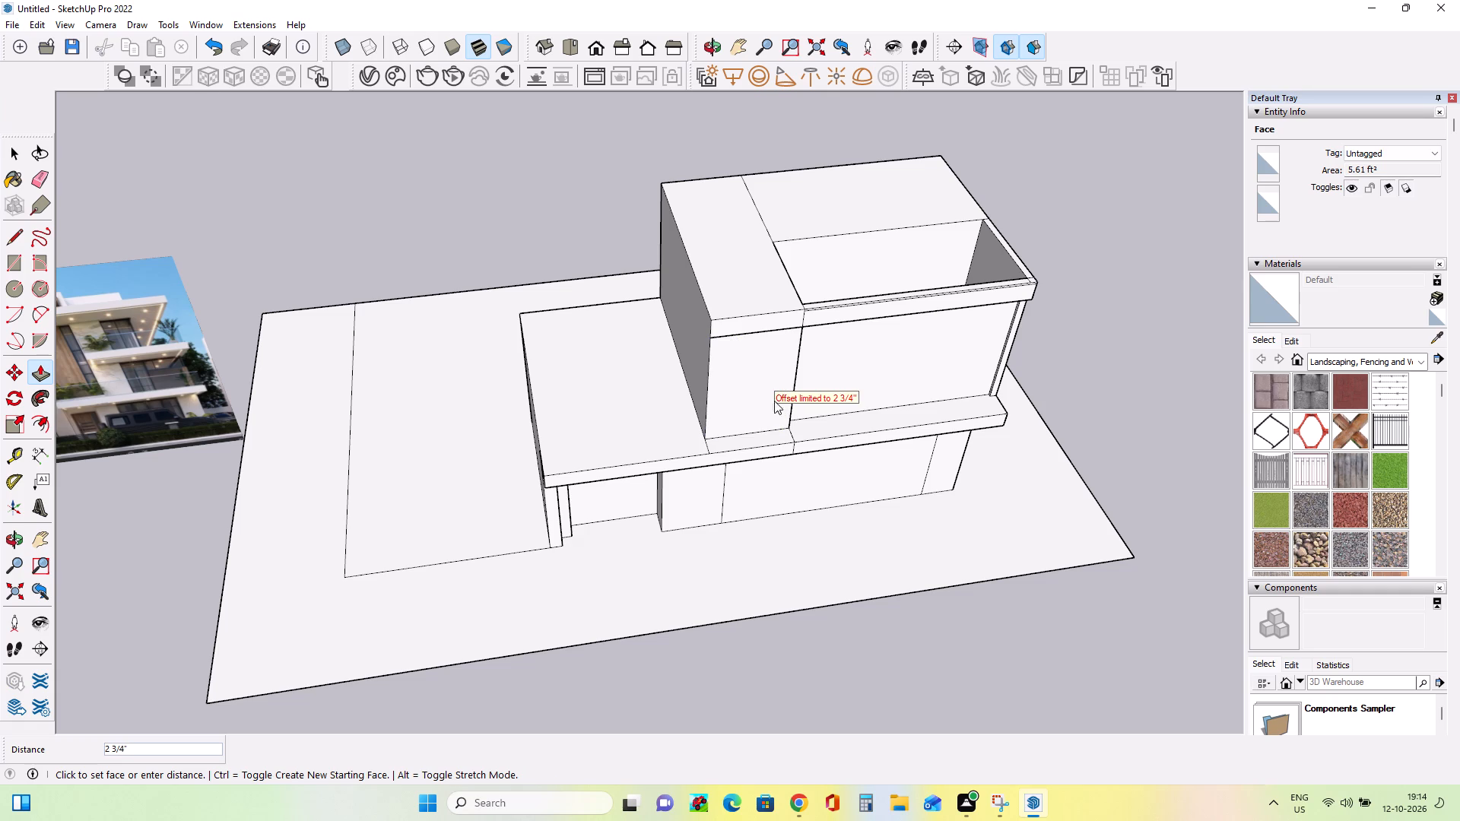
click(759, 390)
click(761, 396)
click(773, 417)
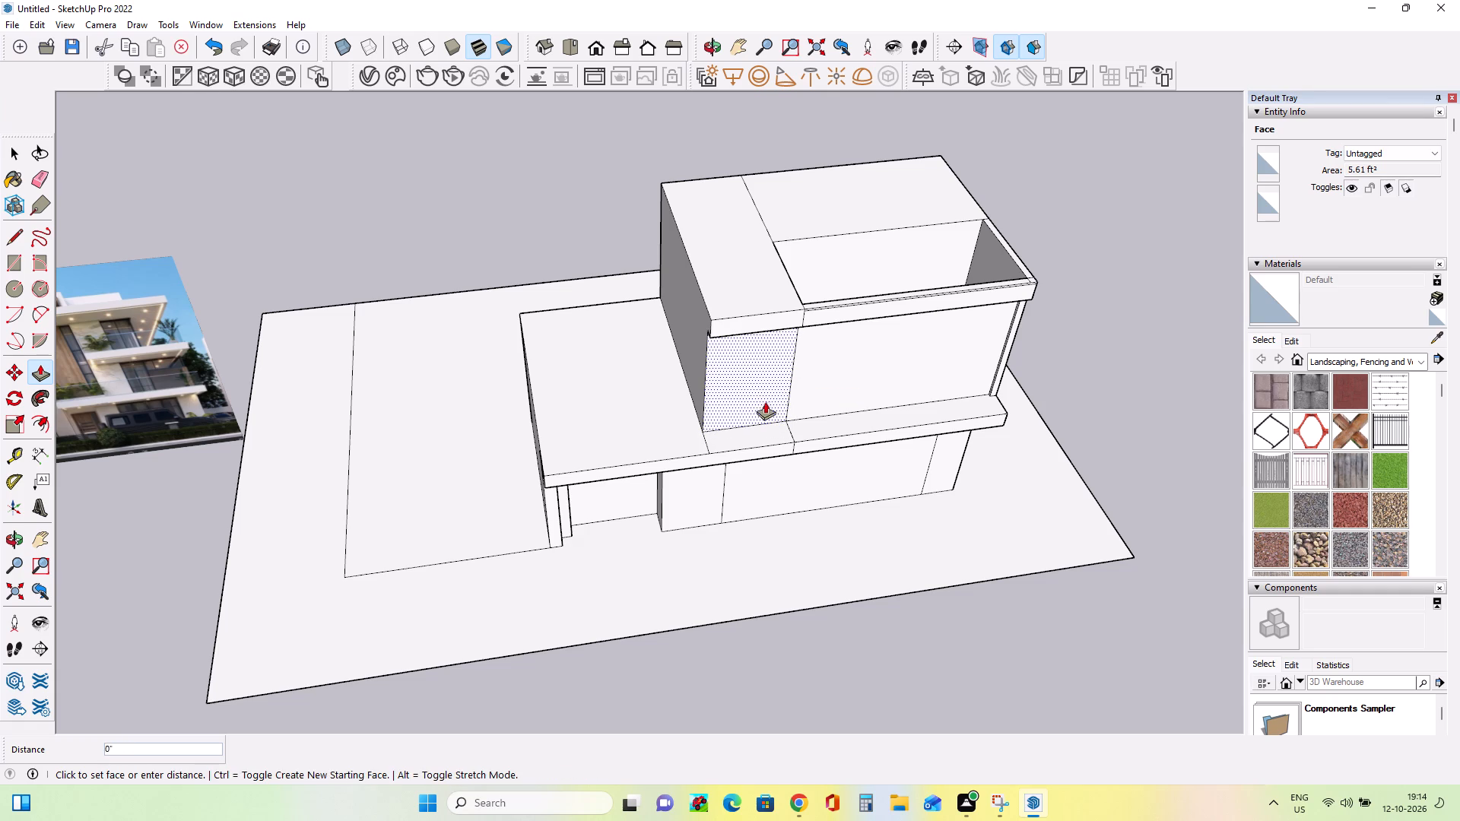
click(760, 390)
click(754, 387)
click(773, 414)
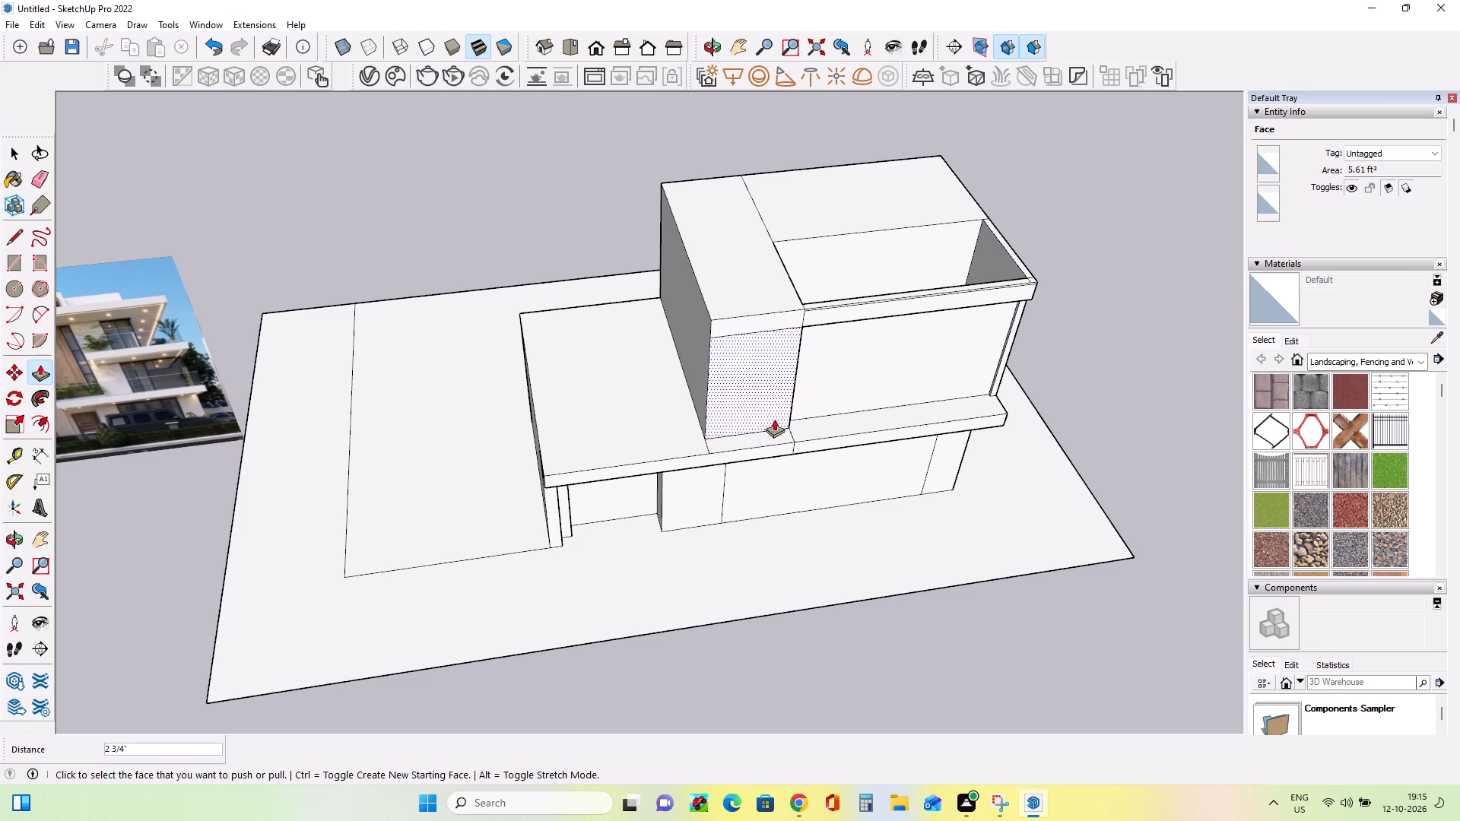
Push/Pull the tower's front wall by about 2 9/16", keeping it forward of the wide upper wall.
middle_drag(895, 445, 1176, 386)
click(760, 360)
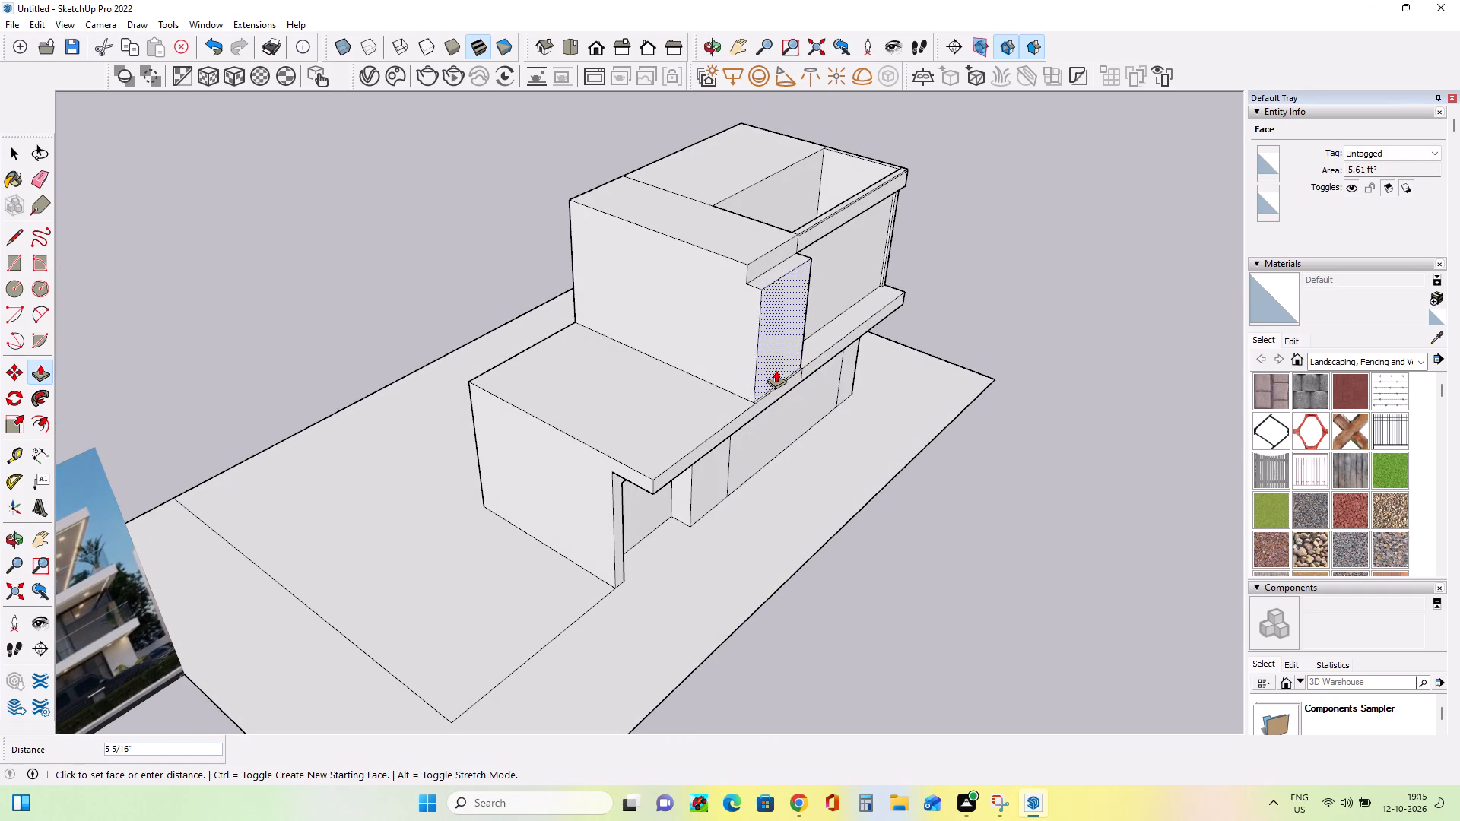
click(767, 363)
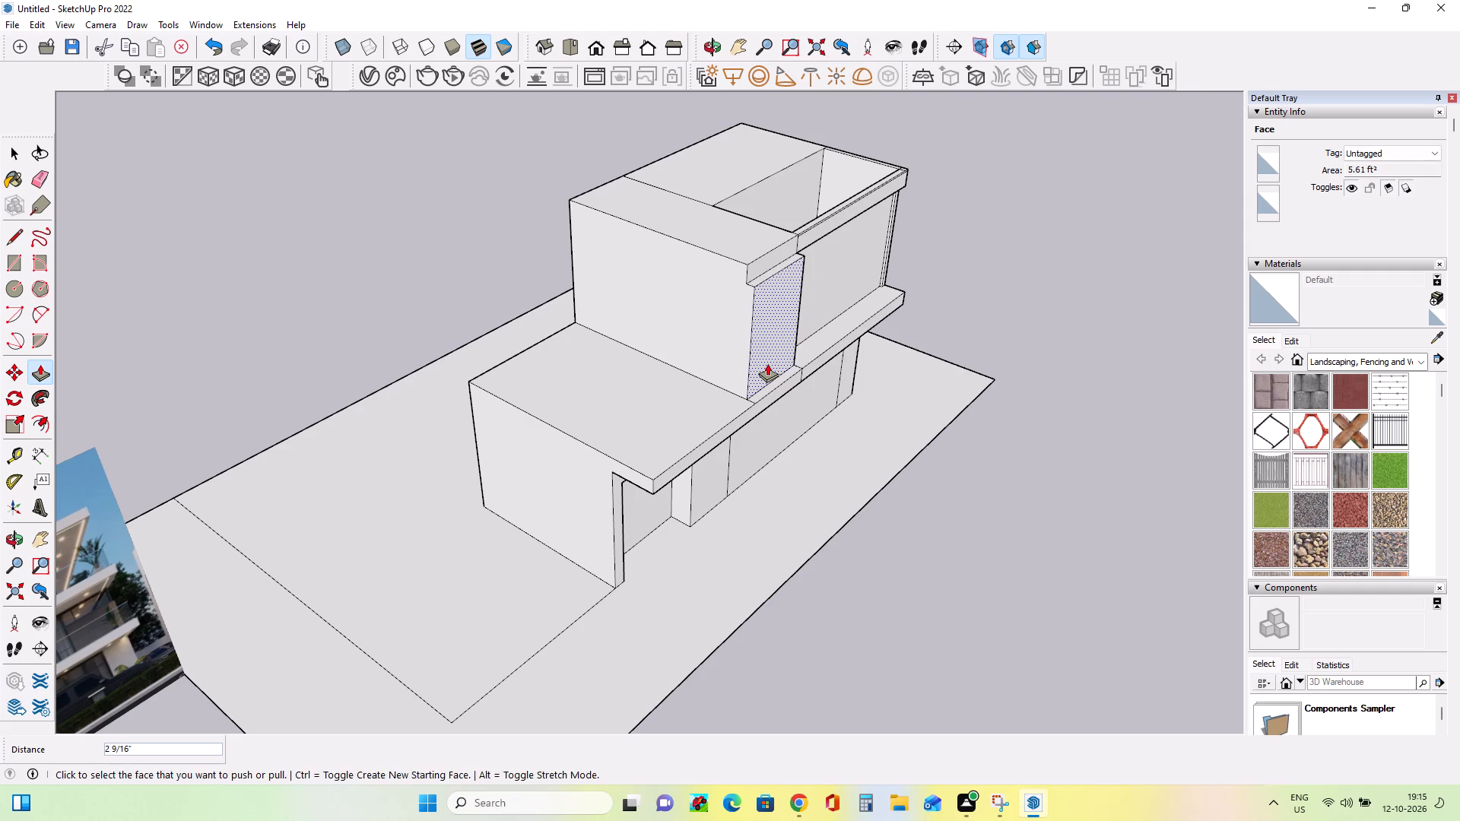
Push/Pull the wide upper wall between the roof band and slab band by 3 3/4", and adjust it by another 13/16".
middle_drag(979, 362, 605, 376)
click(786, 391)
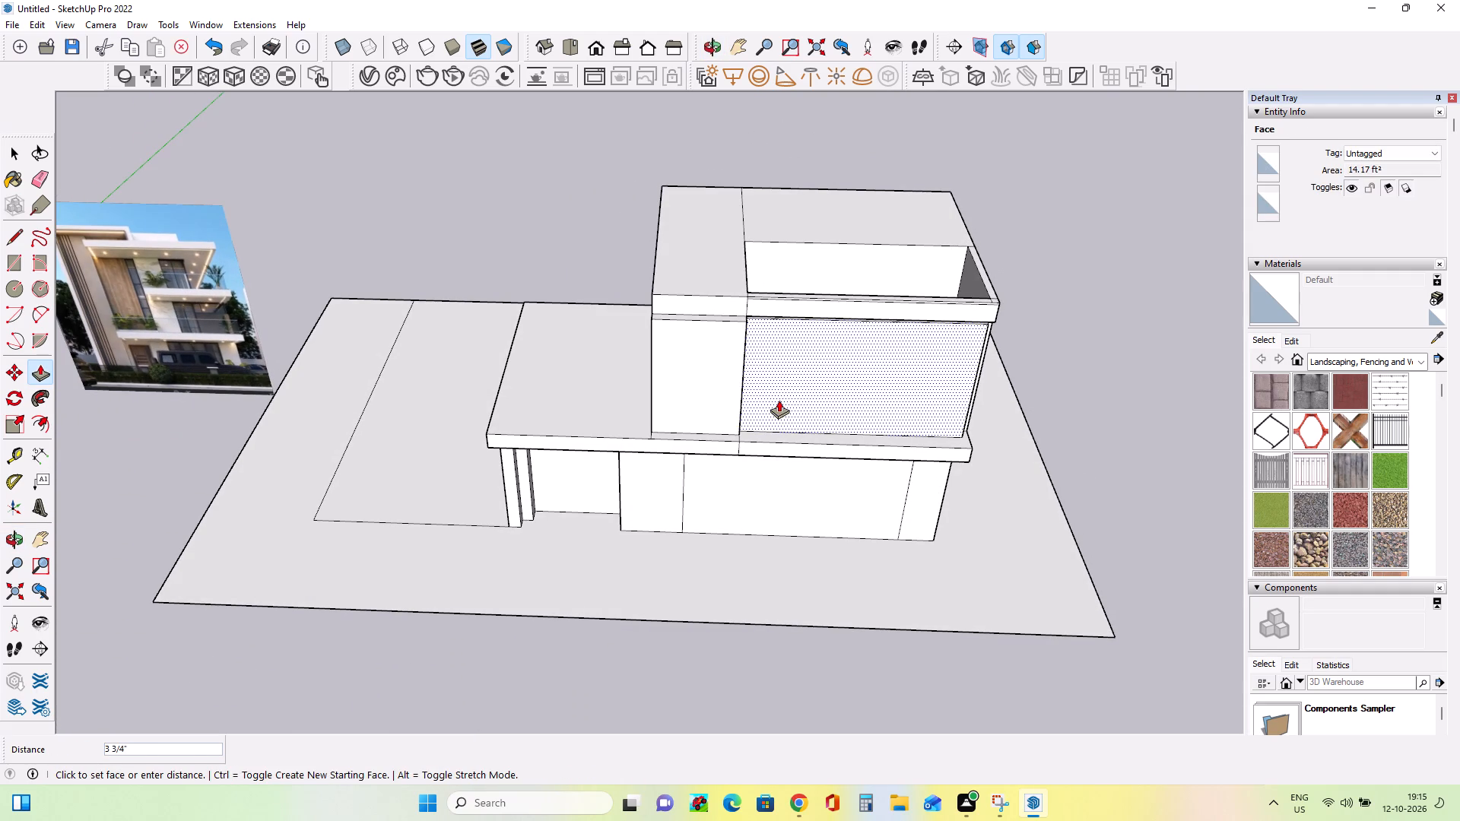
click(779, 400)
middle_drag(883, 391, 736, 427)
click(736, 426)
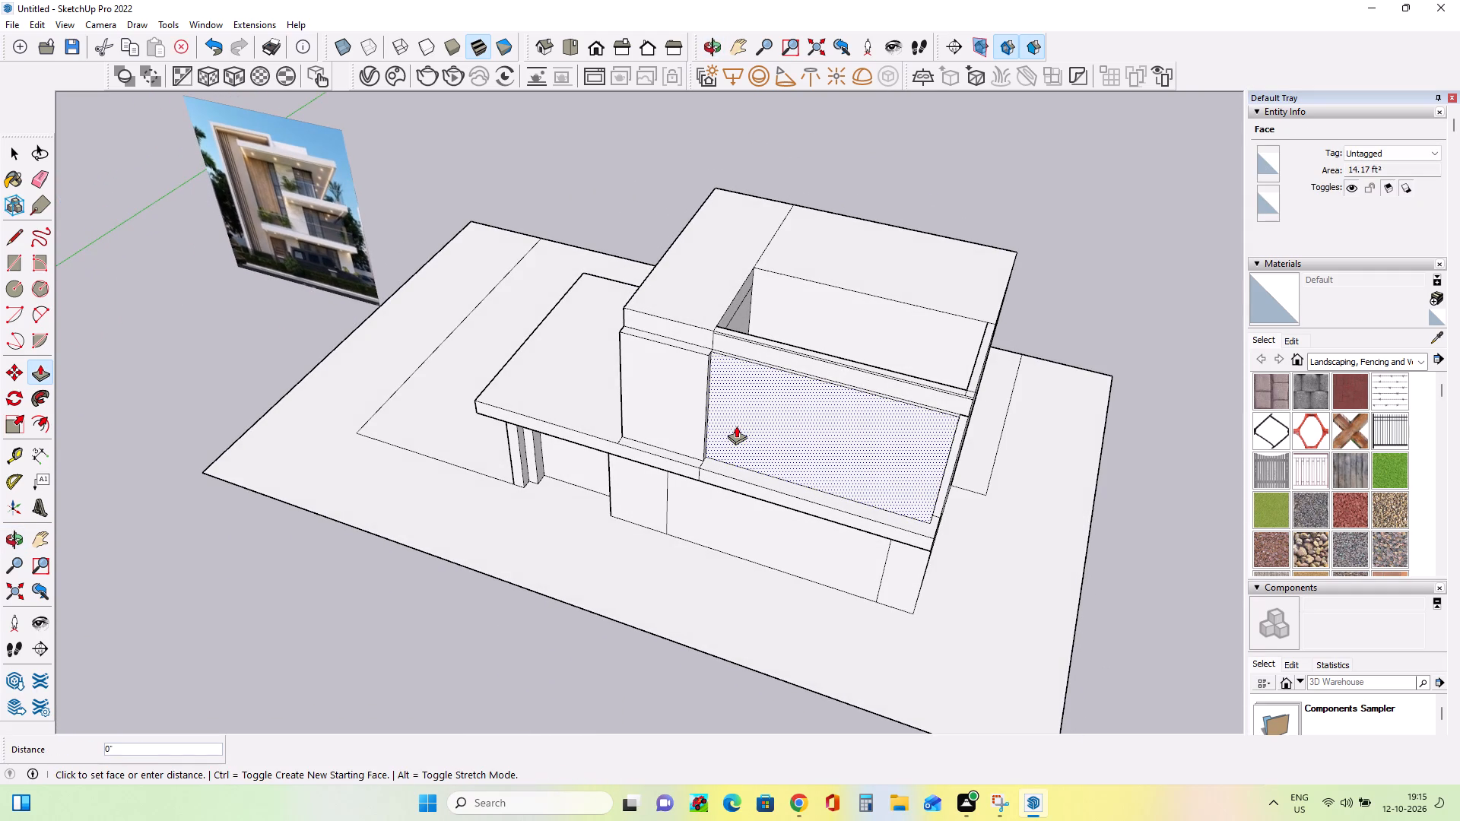
click(736, 426)
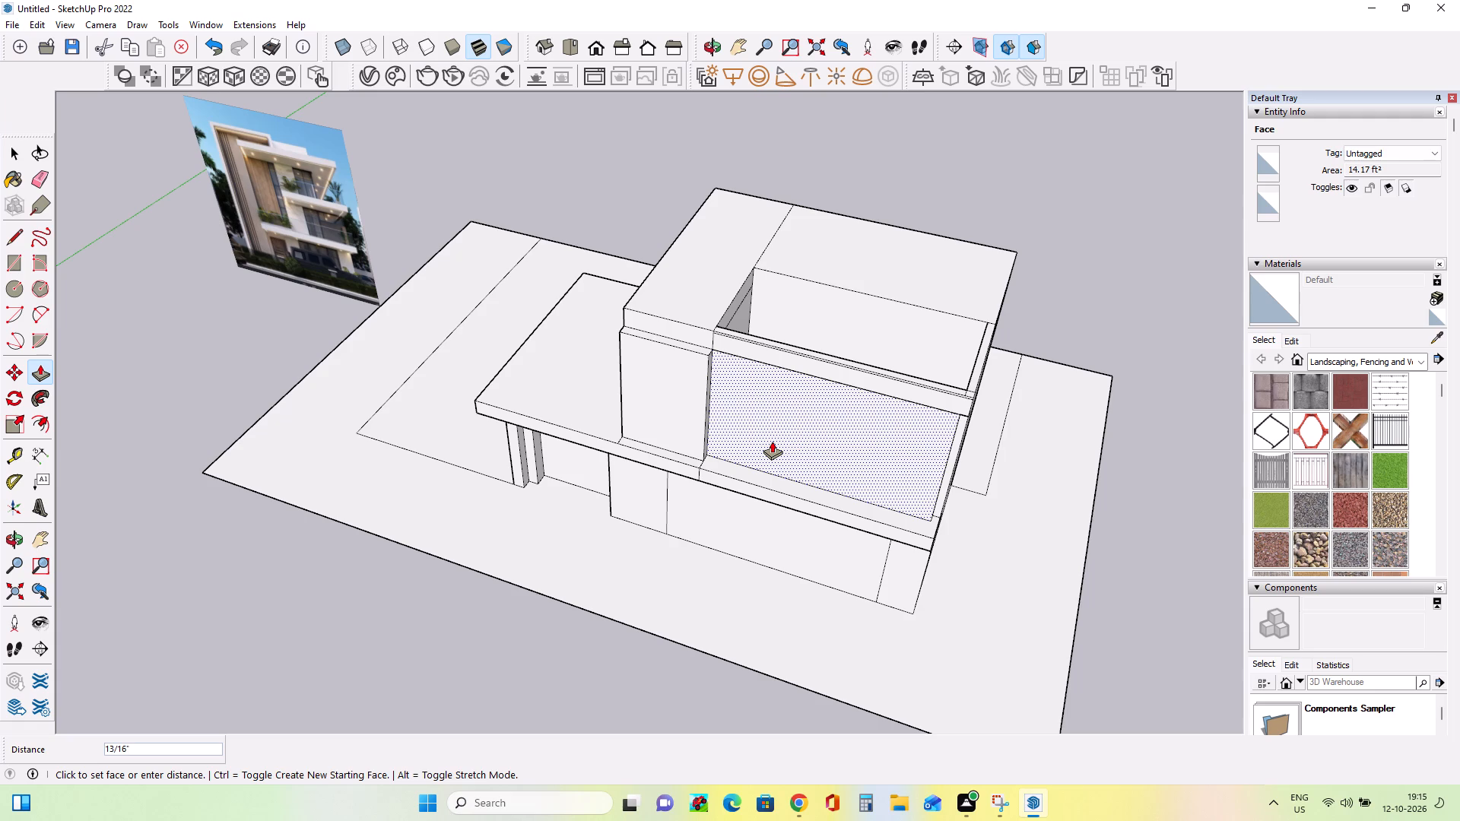
click(772, 441)
Examine the facade image's balcony slabs and recessed walls and compare them with the model's upper storey.
scroll(262, 198, up, 12)
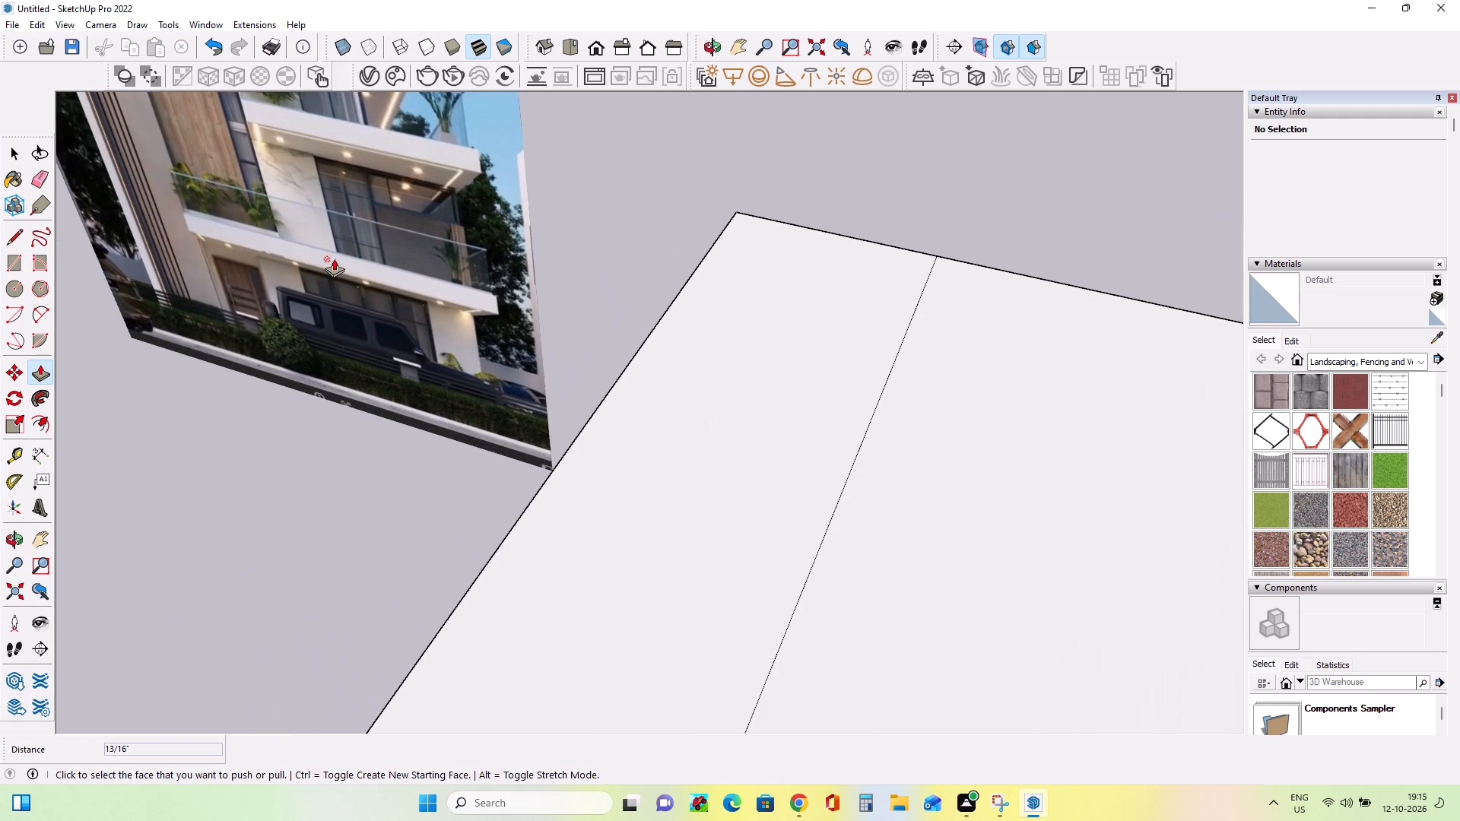
scroll(335, 260, down, 9)
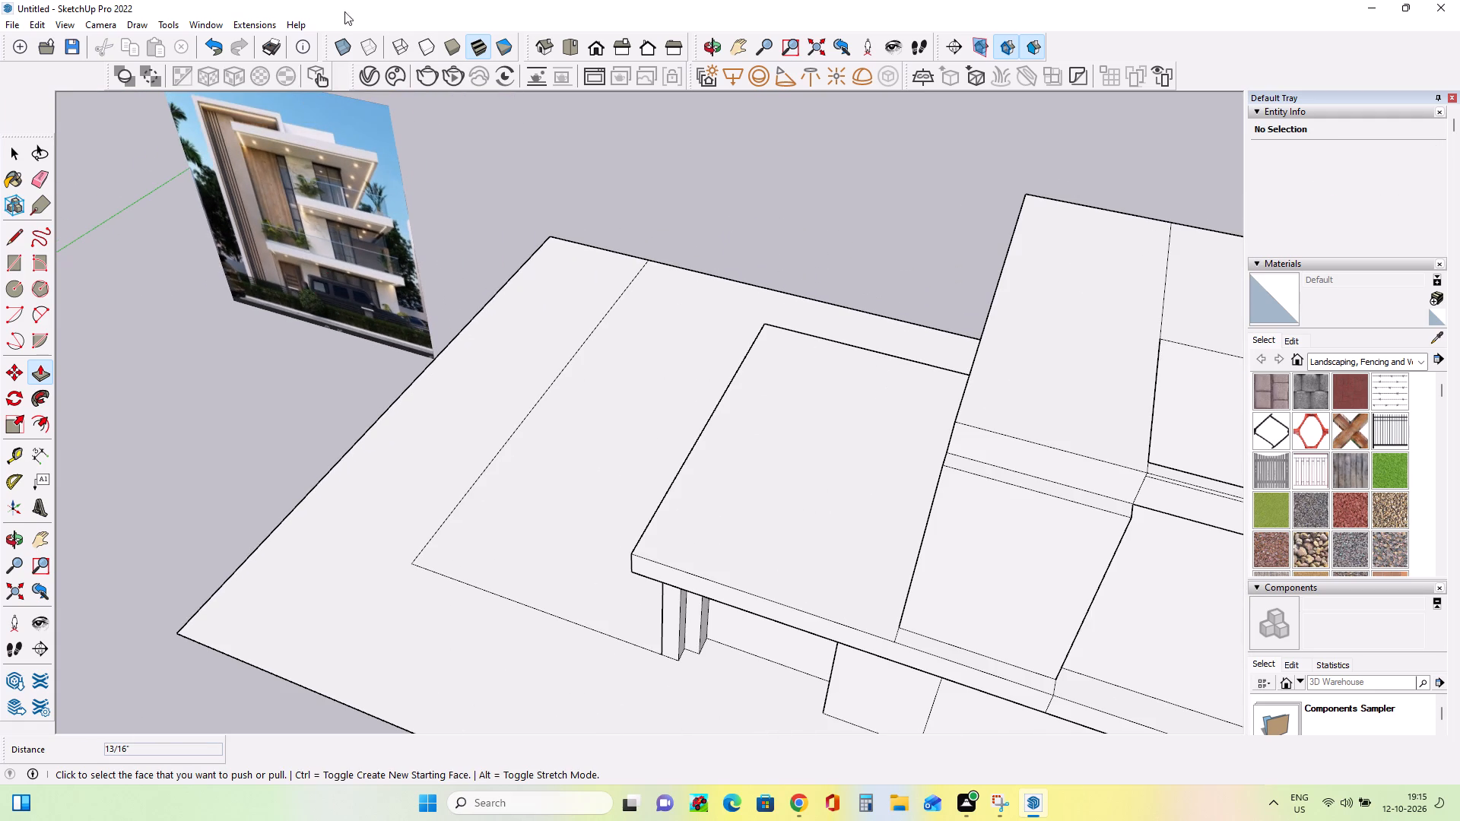
scroll(683, 407, down, 5)
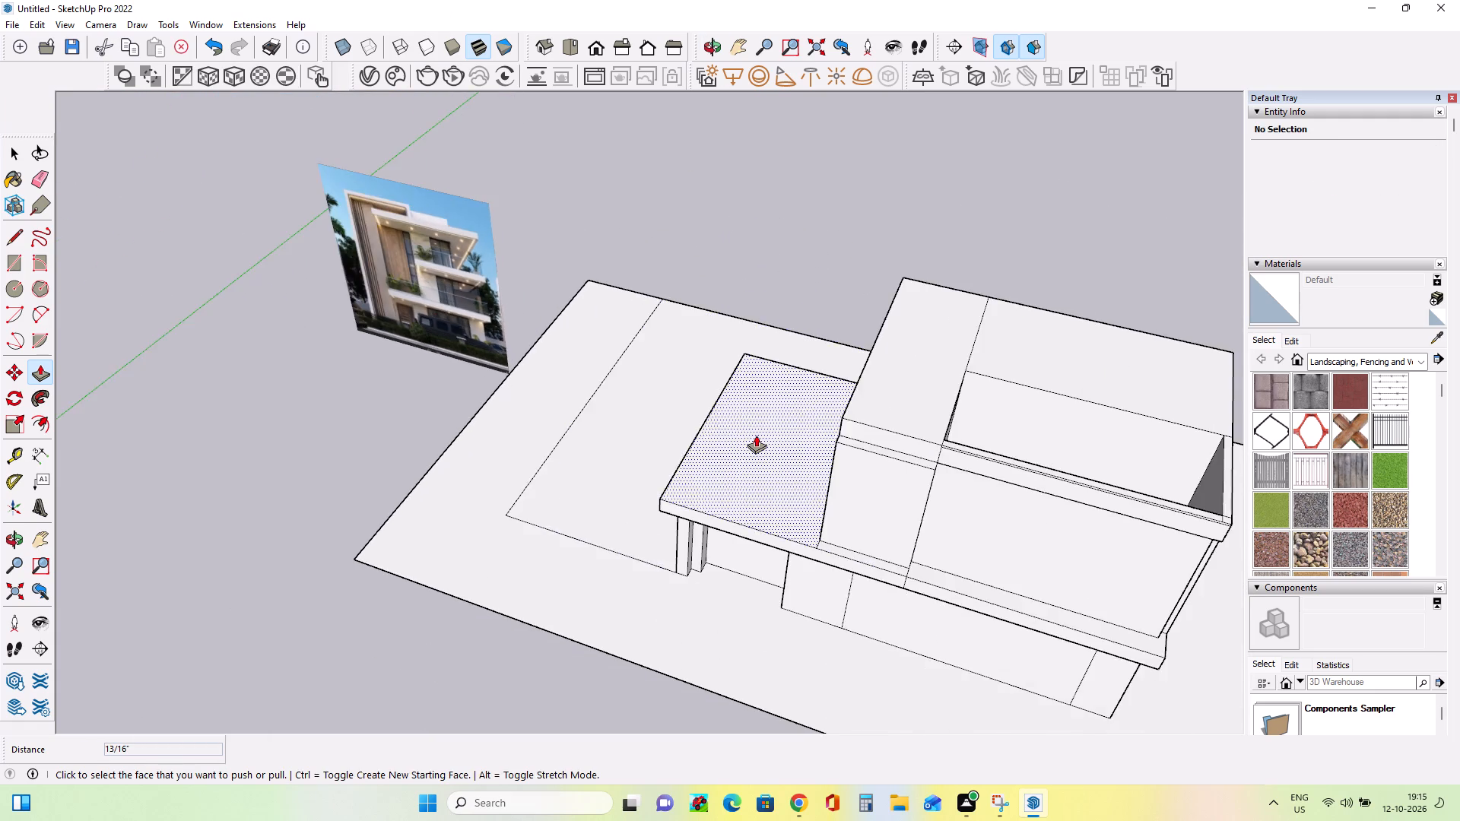
scroll(756, 435, down, 4)
middle_drag(1063, 530, 1073, 368)
scroll(914, 474, up, 8)
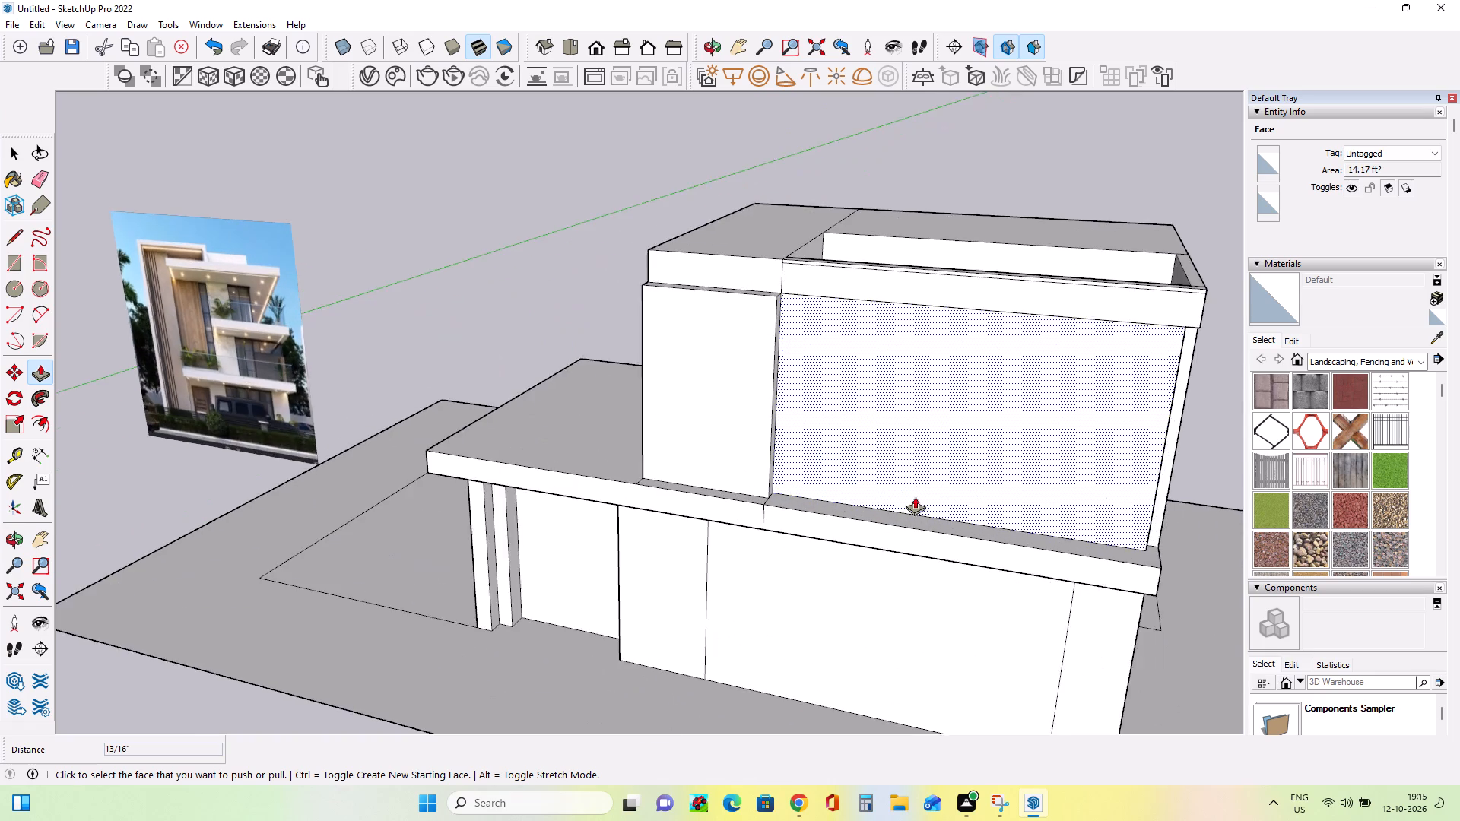
scroll(915, 496, up, 4)
scroll(855, 496, down, 4)
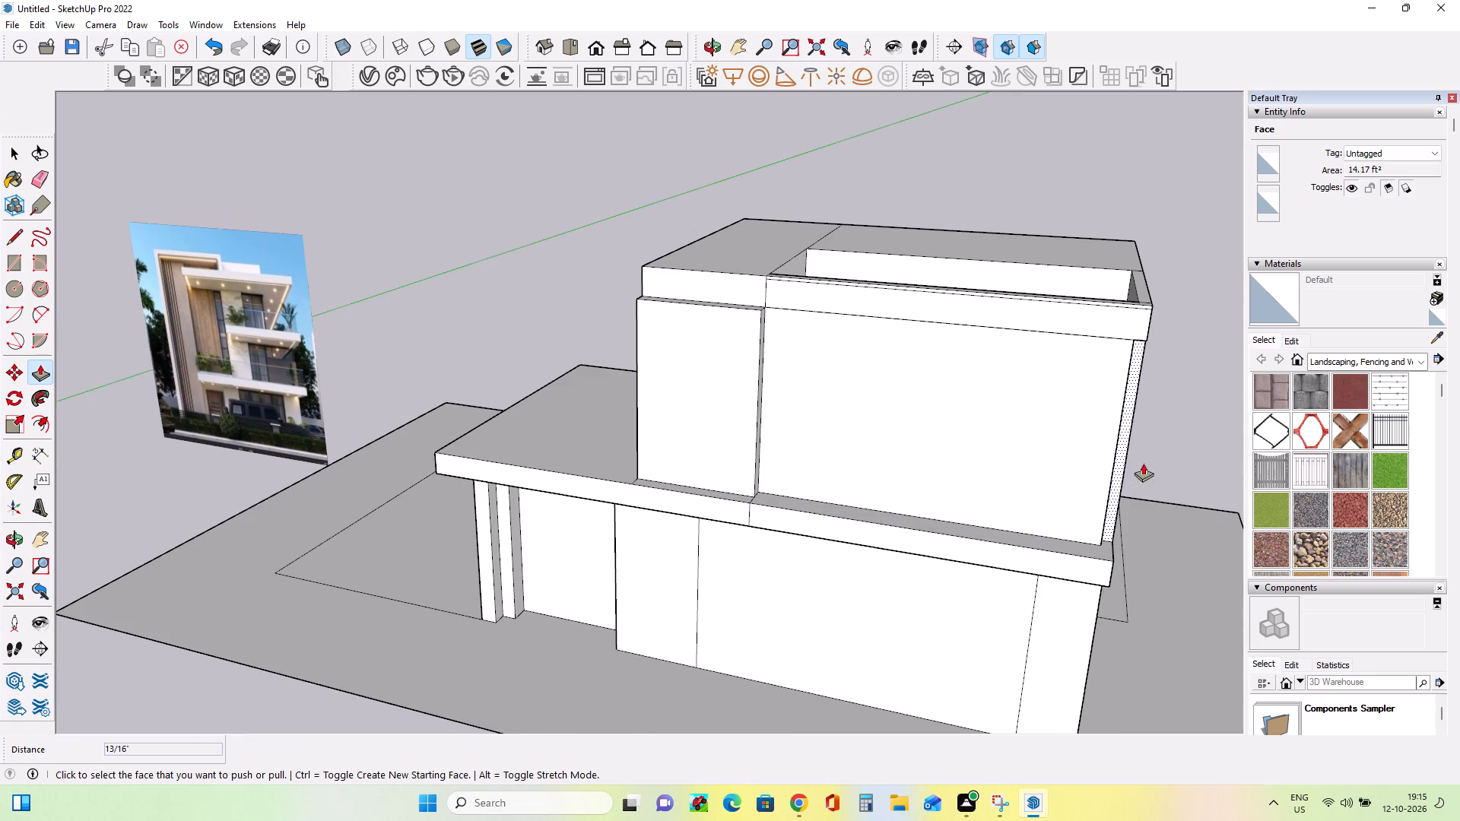
Push/Pull the narrow vertical side strip at the wide upper wall's end about 1 13/16", flush with the building's side wall.
middle_drag(1046, 430, 815, 462)
click(945, 657)
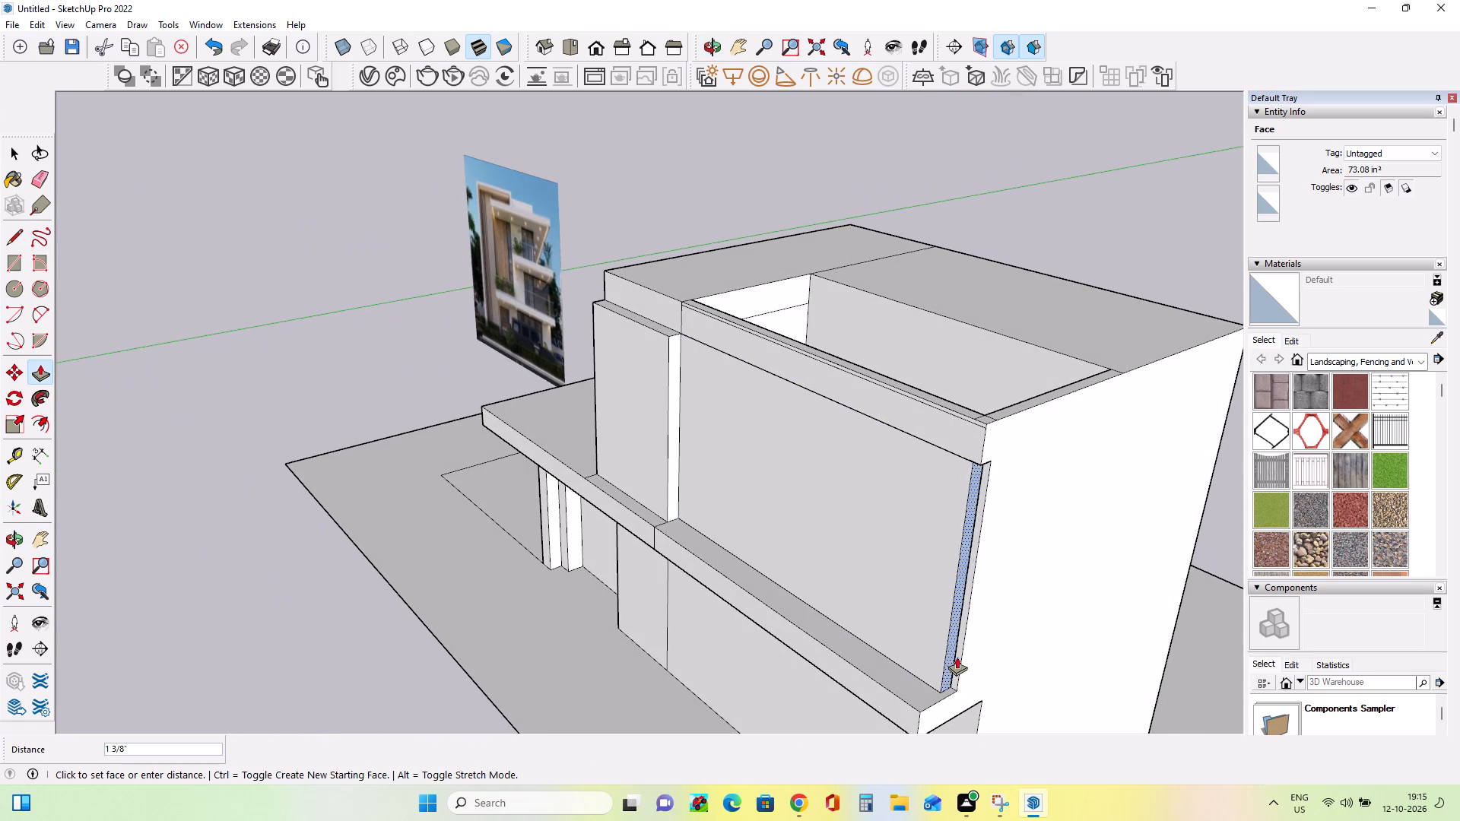
click(998, 581)
Push/Pull the tower section of the roof band outward 2 9/16" and another 2 7/8", bringing it flush with the slab band's front.
middle_drag(989, 489, 1024, 464)
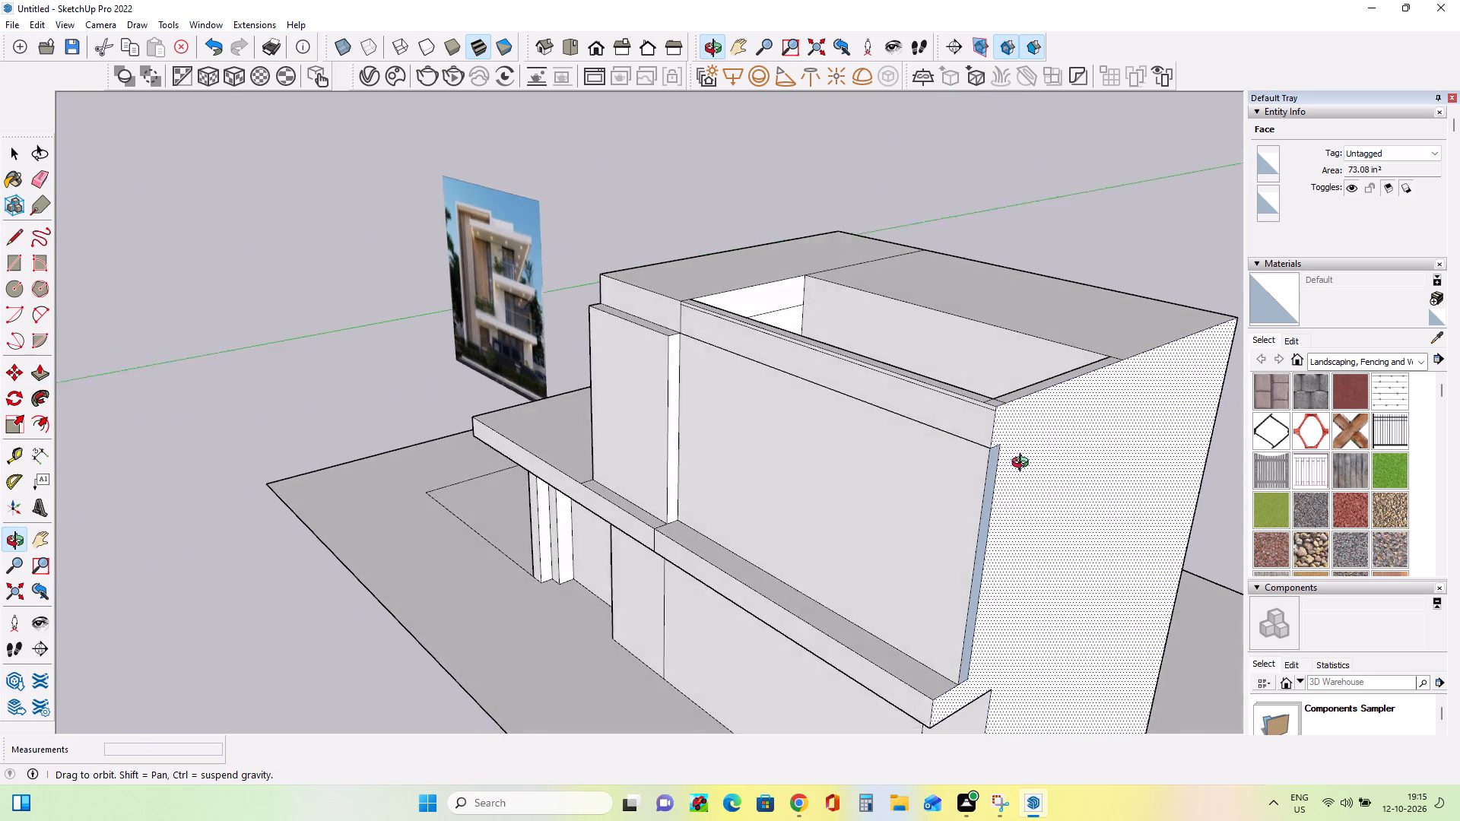
middle_drag(1024, 464, 1125, 445)
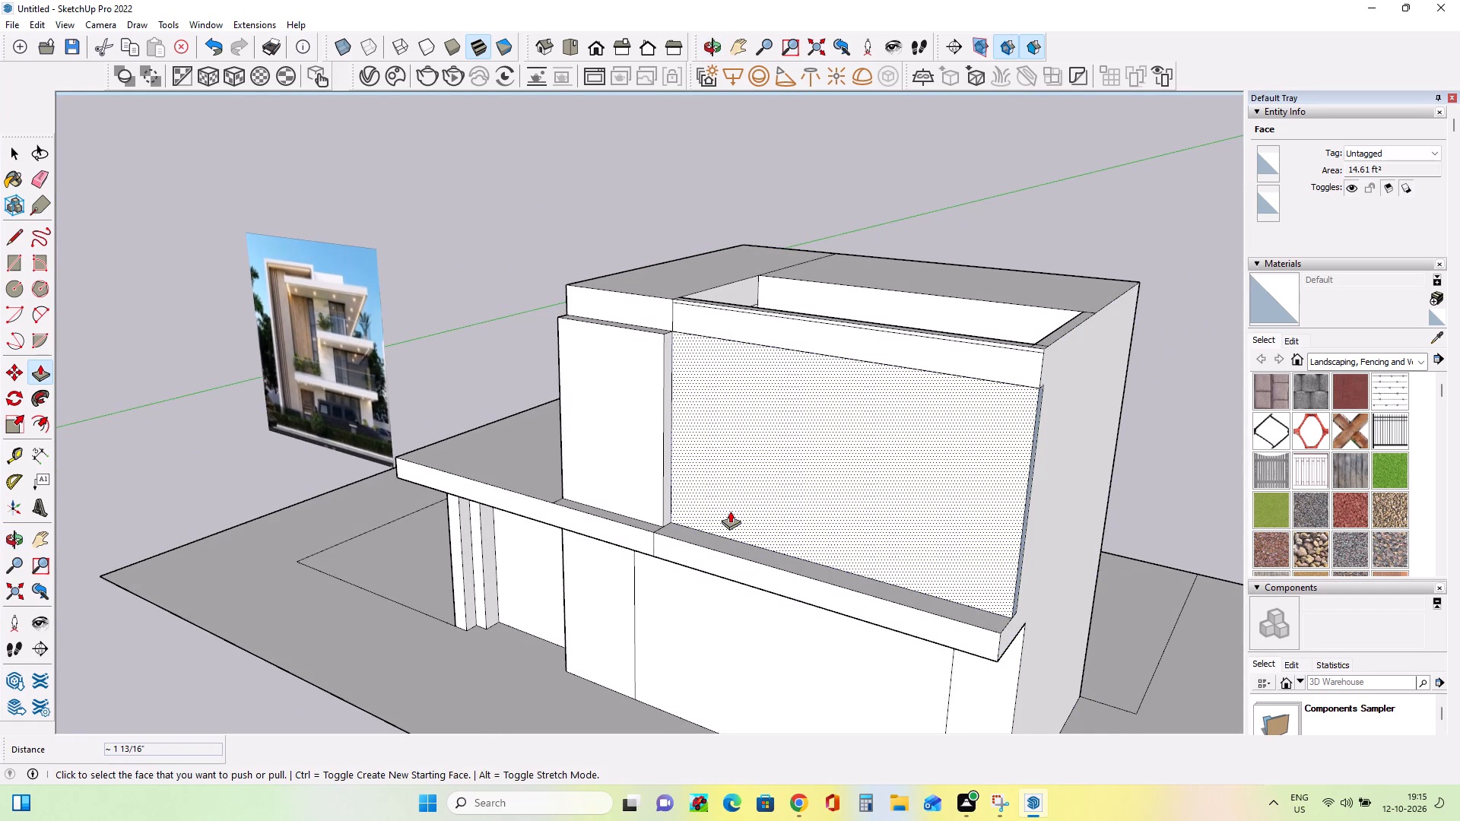
middle_drag(908, 415, 968, 456)
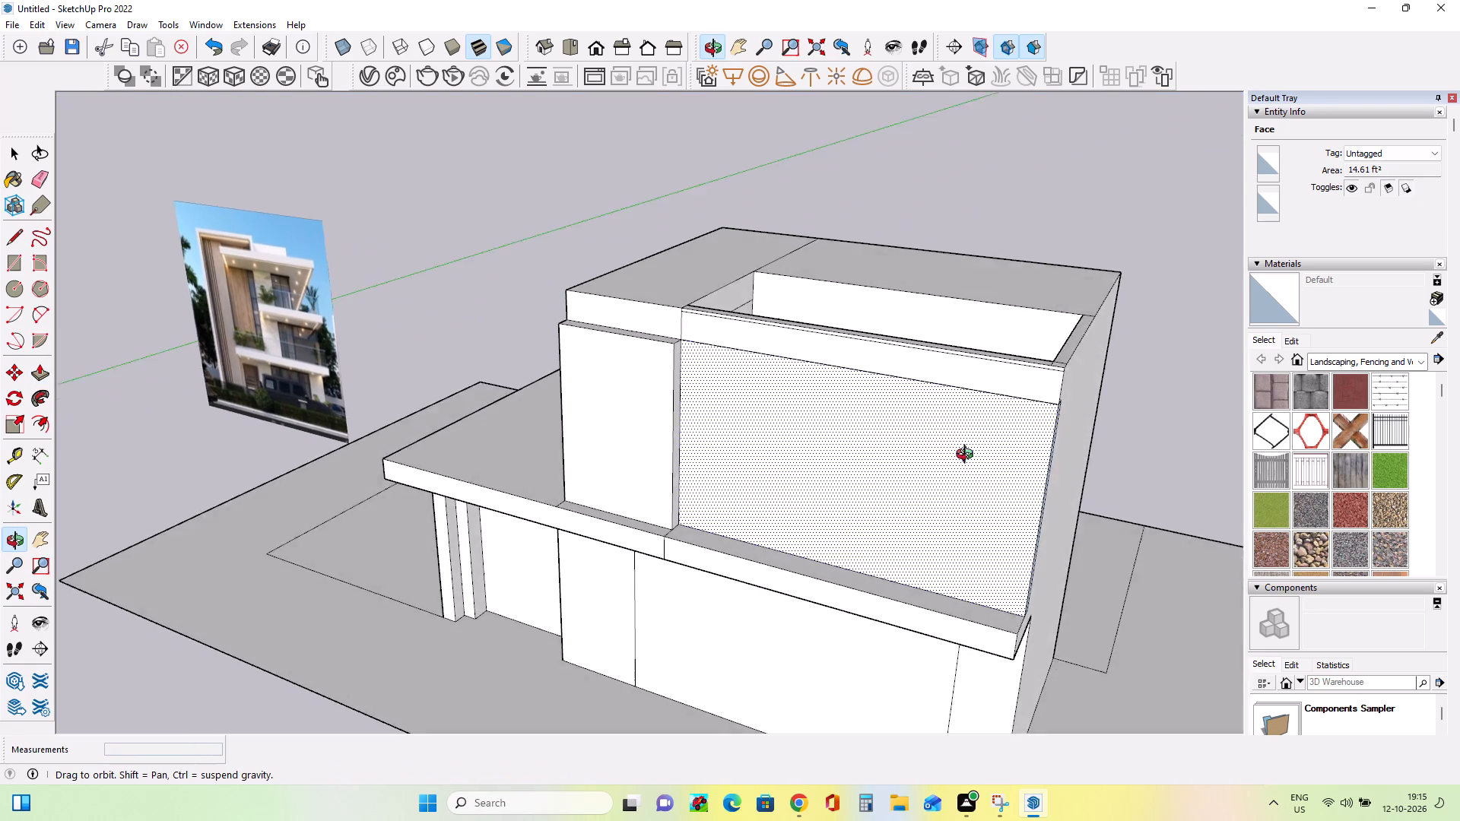
middle_drag(968, 456, 1209, 417)
middle_drag(786, 467, 622, 525)
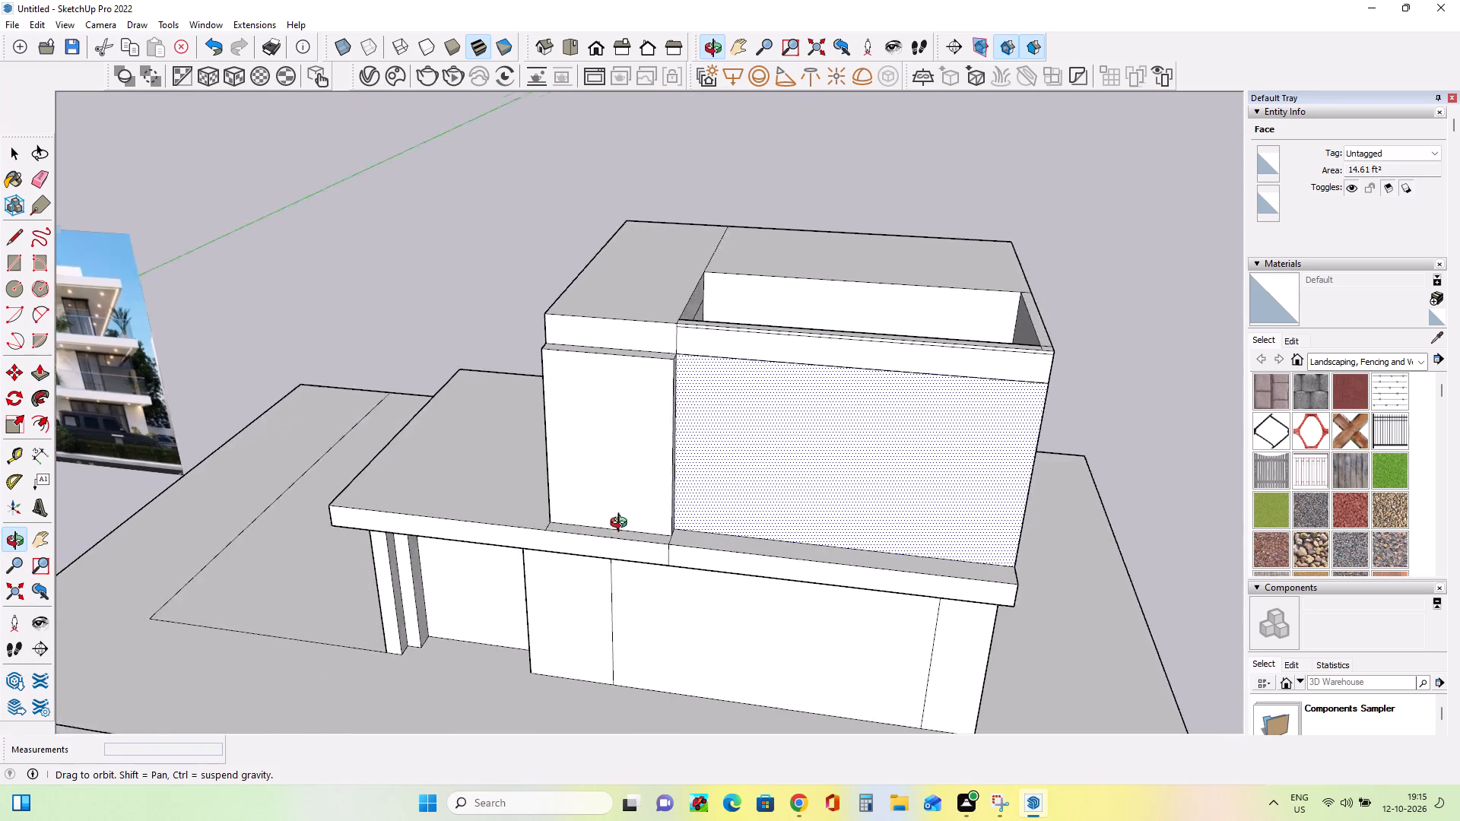
middle_drag(622, 525, 570, 530)
scroll(799, 444, down, 3)
middle_drag(746, 420, 909, 413)
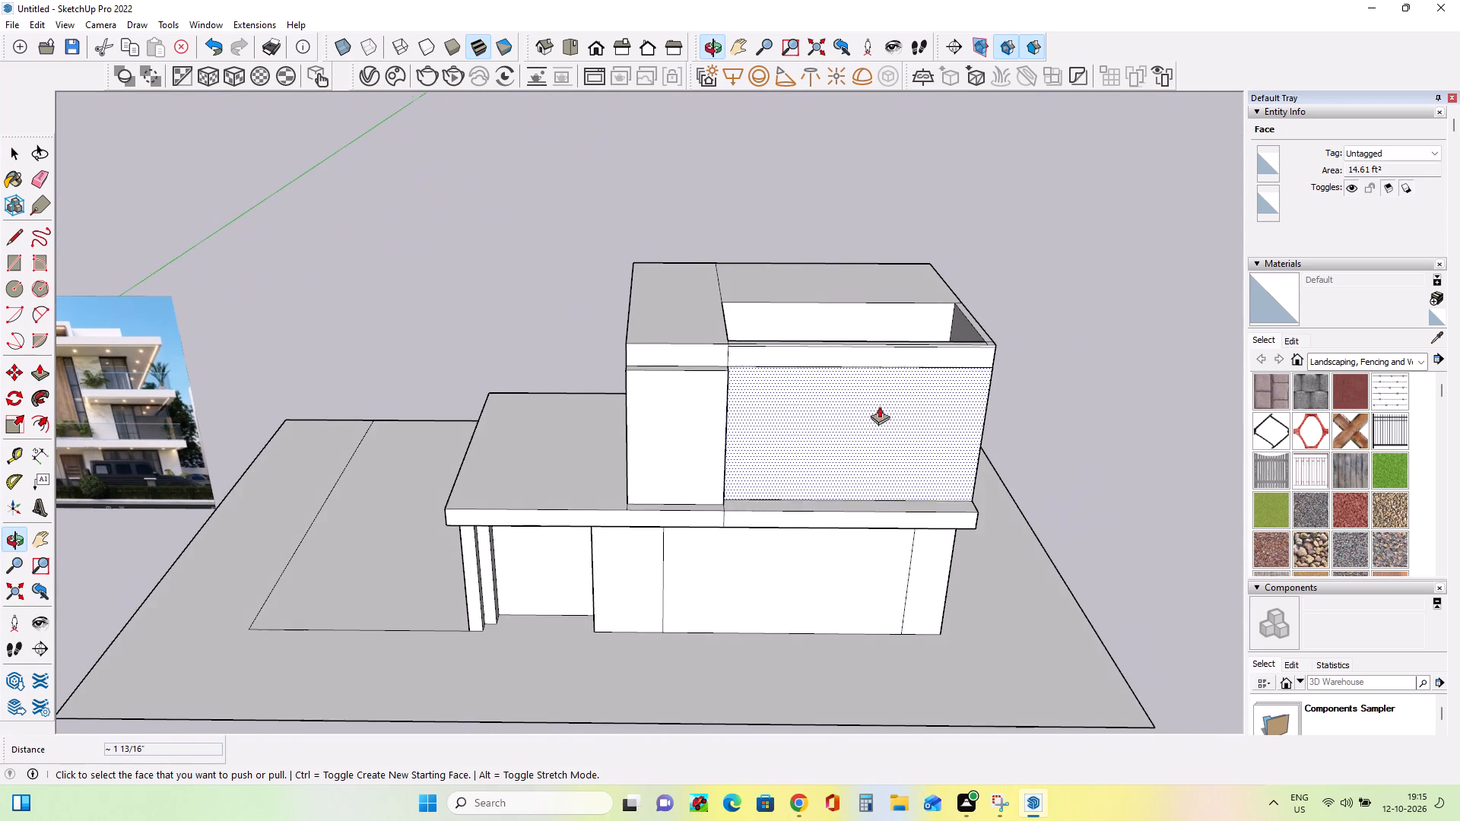
click(696, 353)
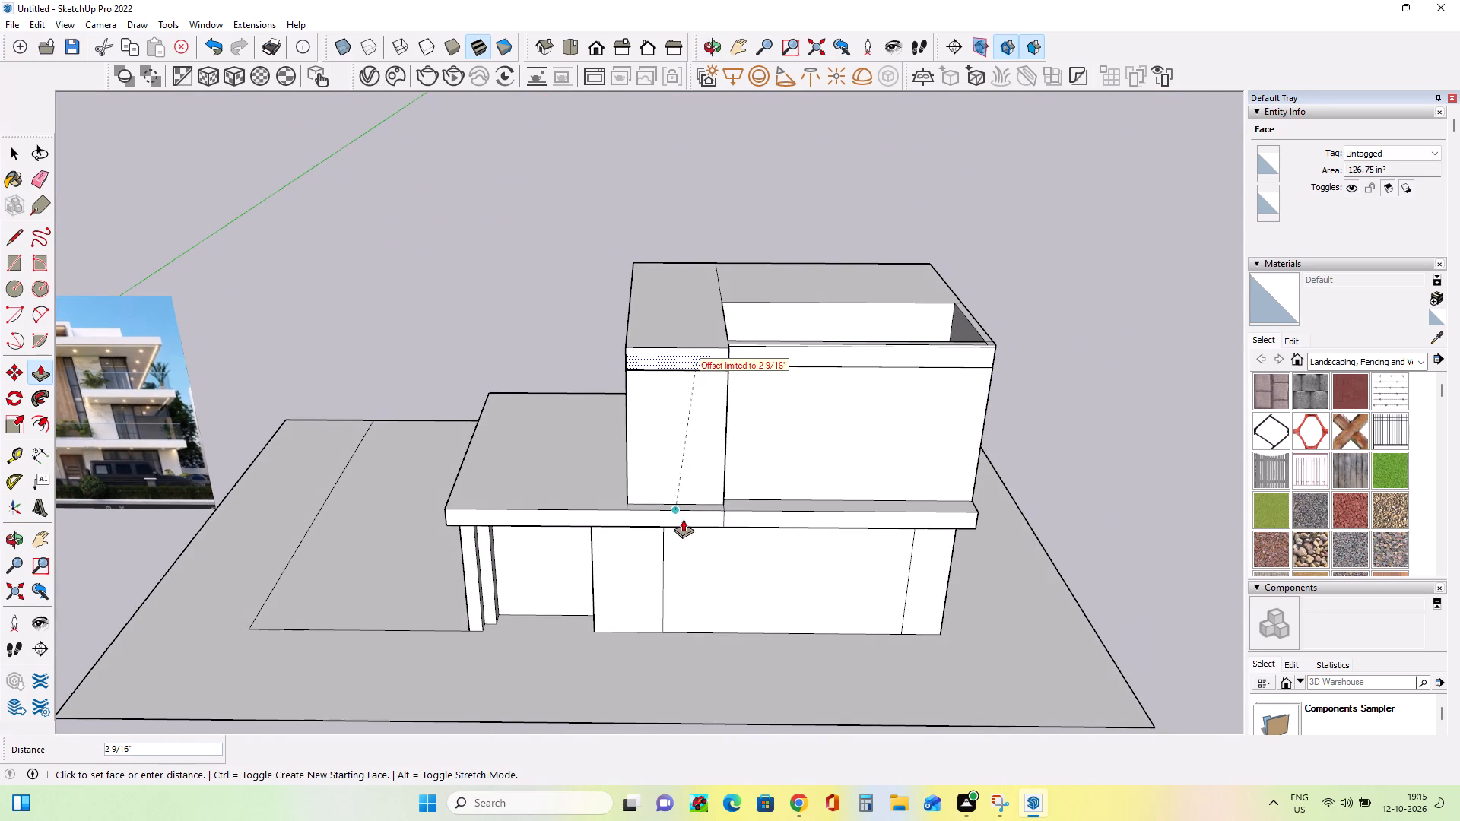
click(683, 519)
click(662, 353)
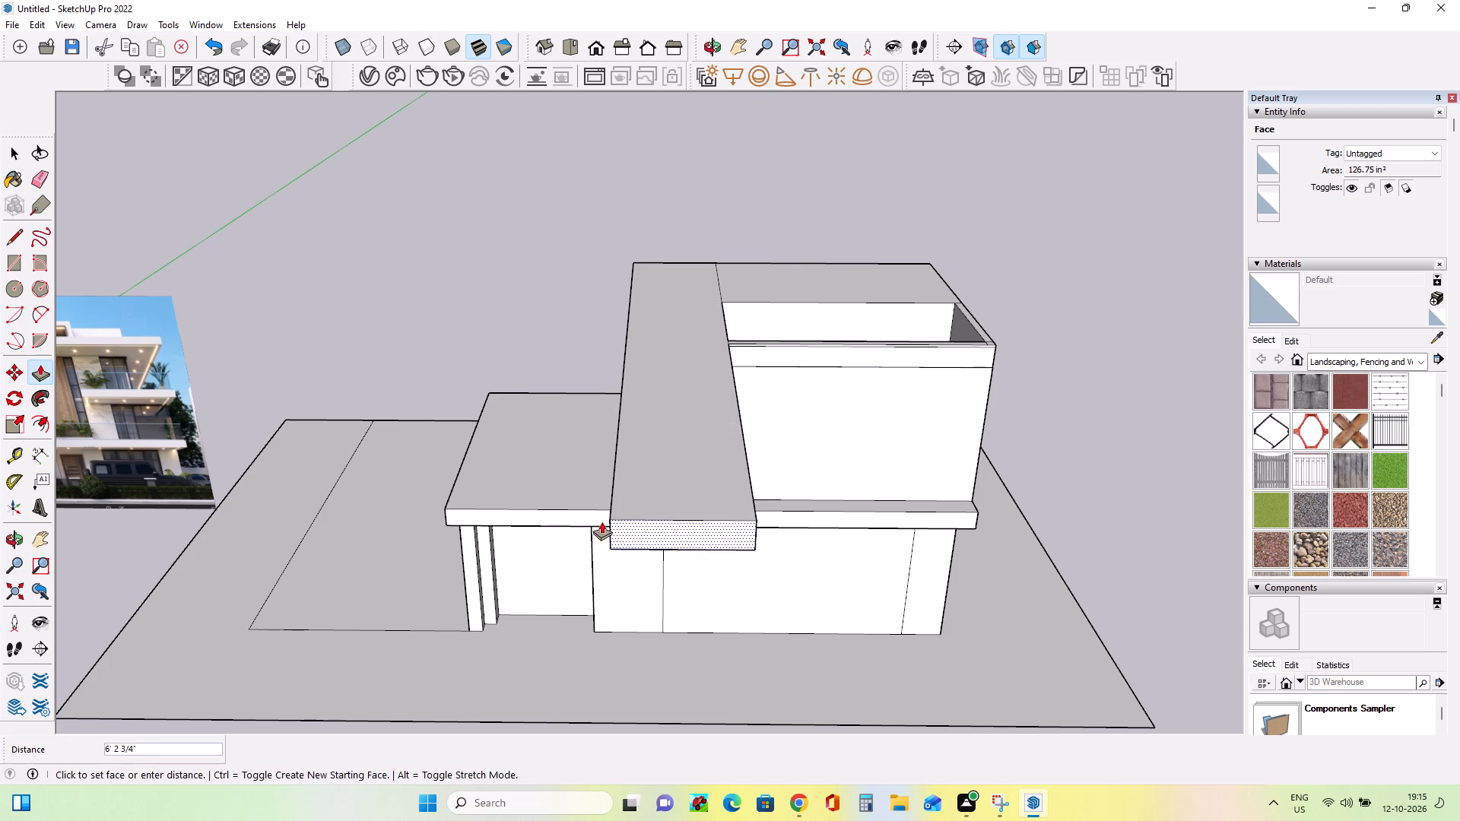
click(528, 514)
Push/Pull the wide section of the roof band outward about 5 5/16", flush with the tower section.
middle_drag(746, 468, 1129, 393)
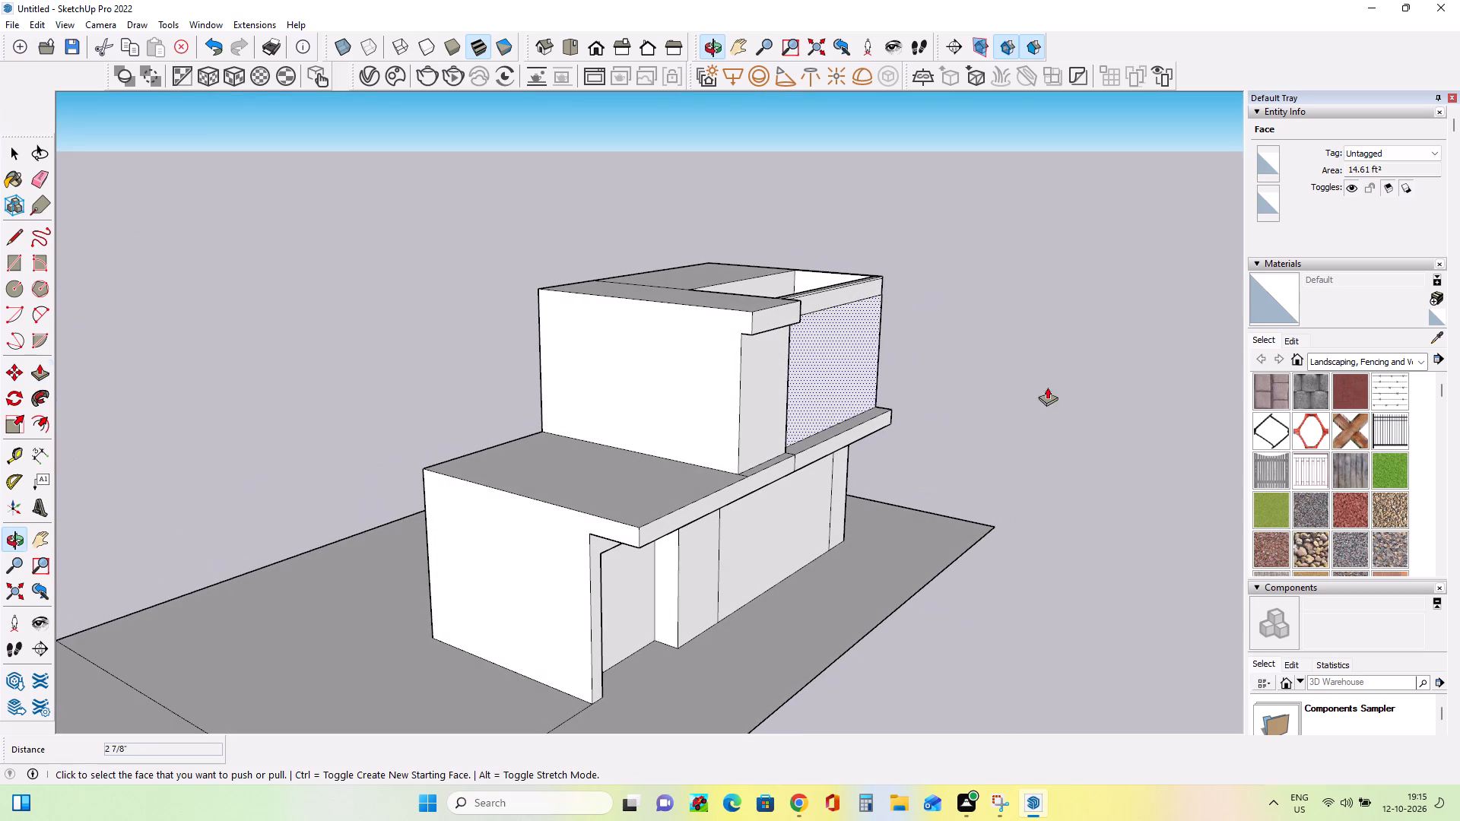
middle_drag(805, 414, 683, 445)
click(787, 312)
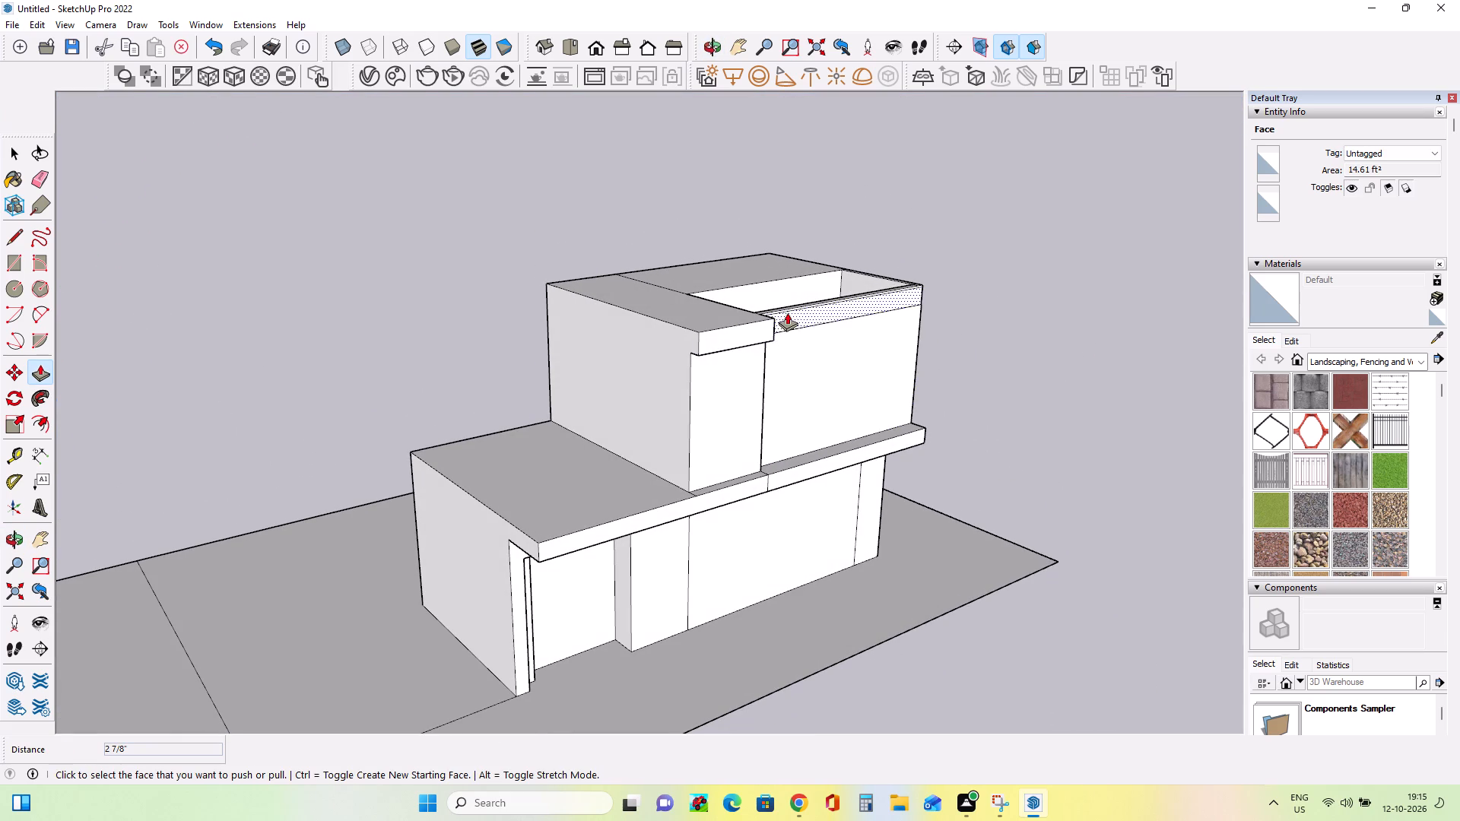
click(801, 316)
click(782, 316)
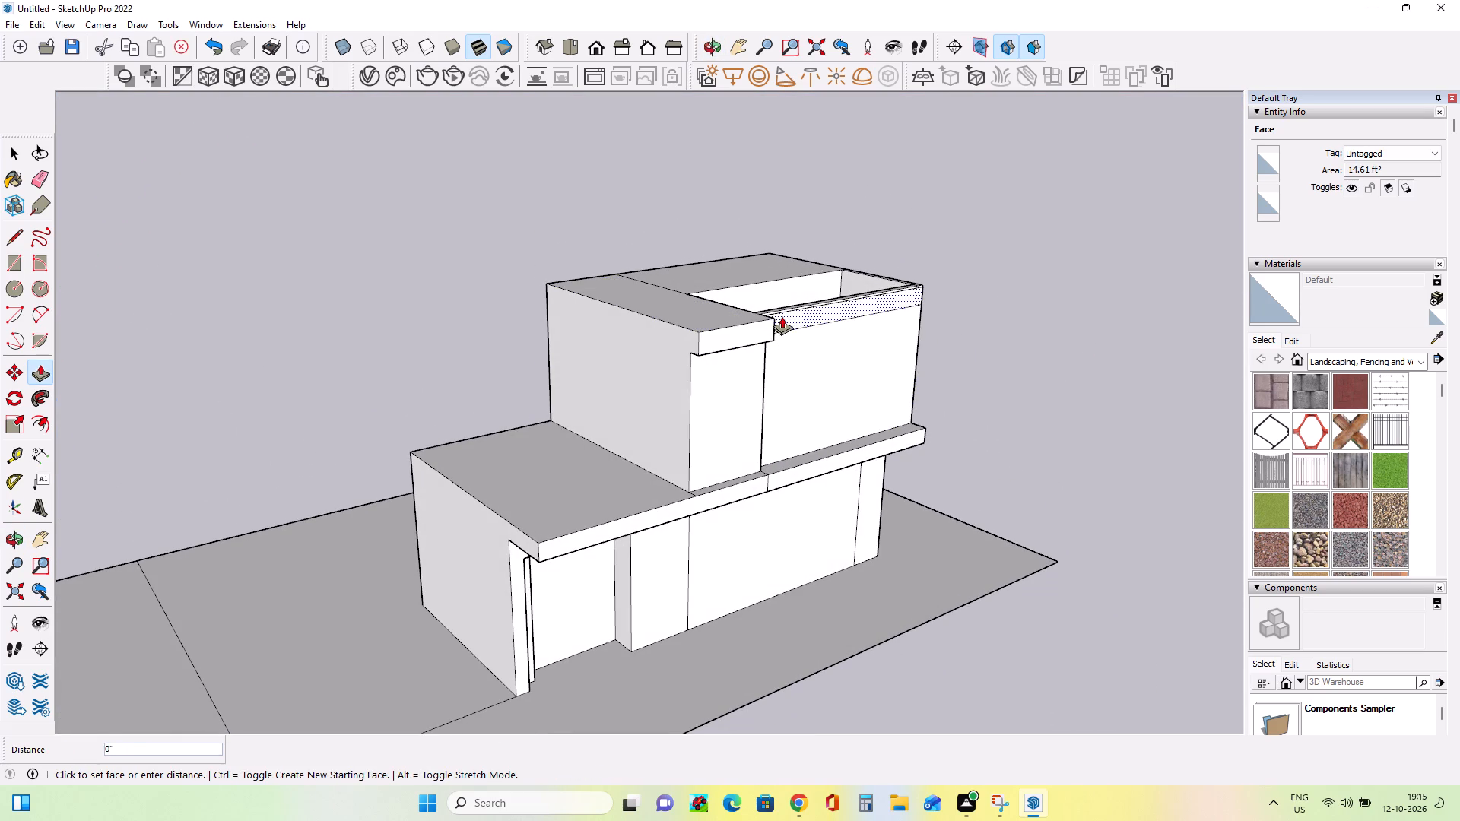
click(754, 331)
Push/Pull the sunken top strip of the wide roof band up about 9/16", level with the tower roof.
middle_drag(747, 414, 564, 325)
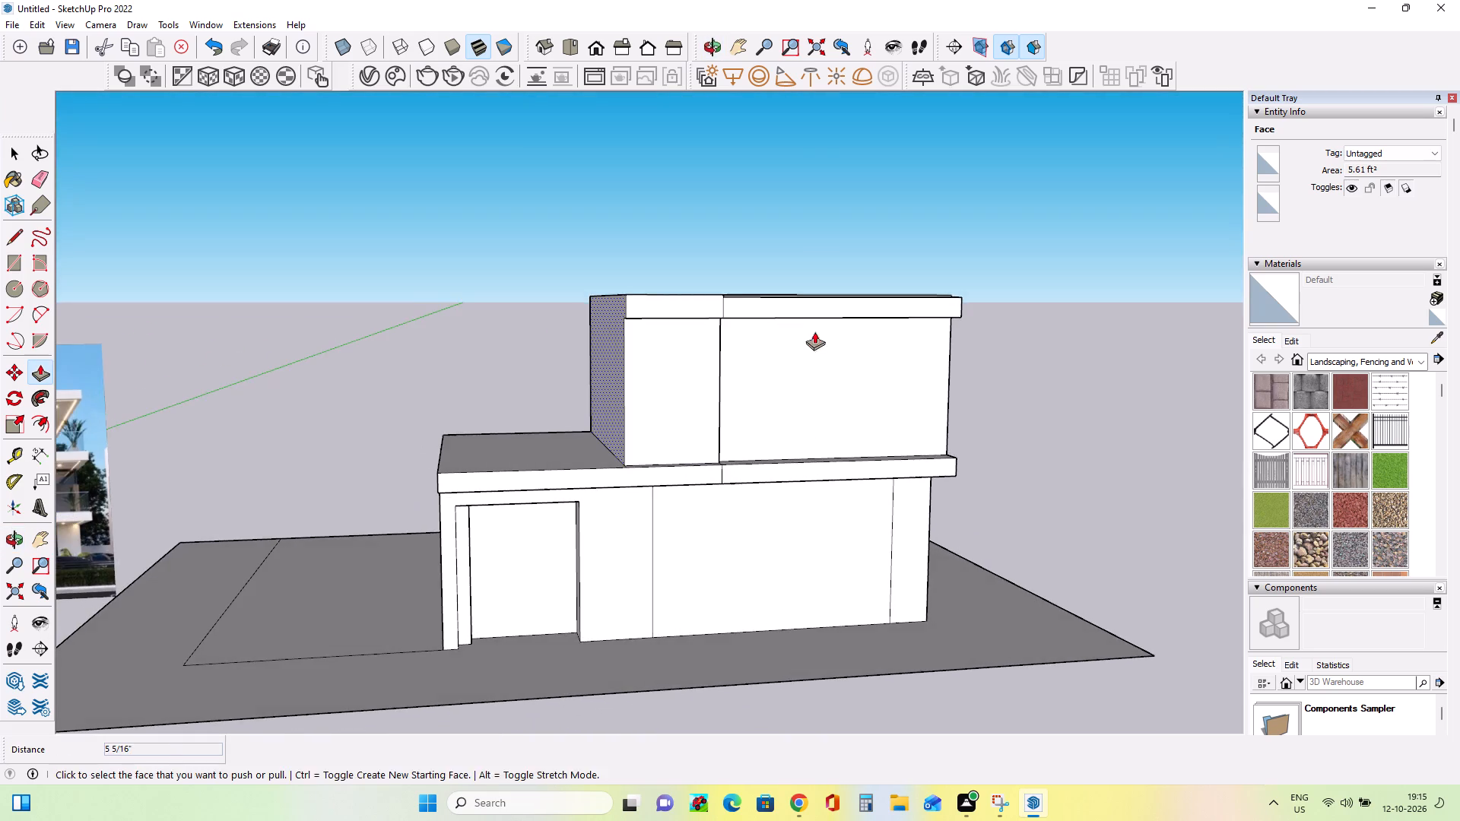
middle_drag(735, 335, 313, 487)
scroll(562, 394, up, 8)
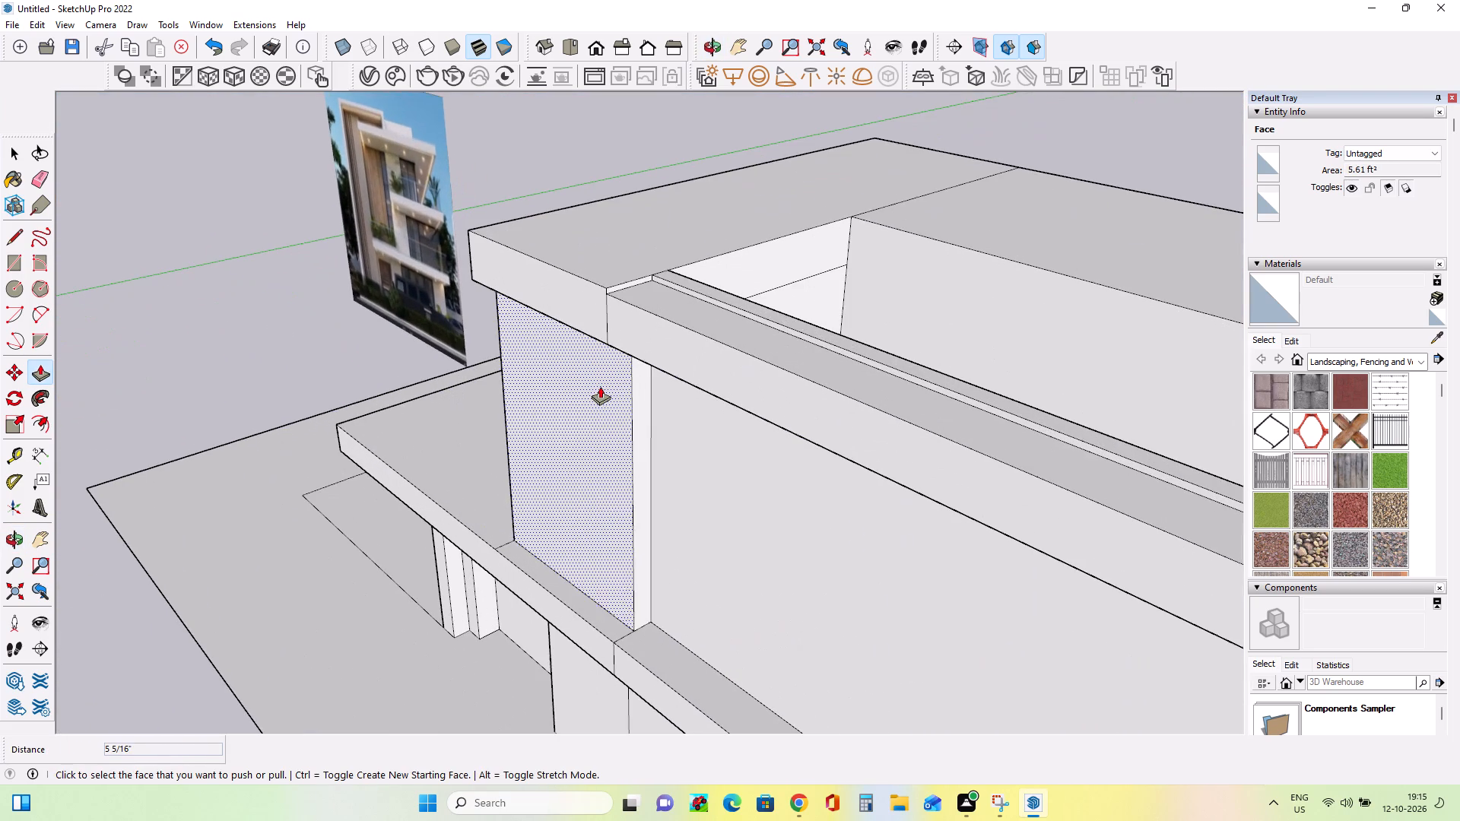
click(636, 293)
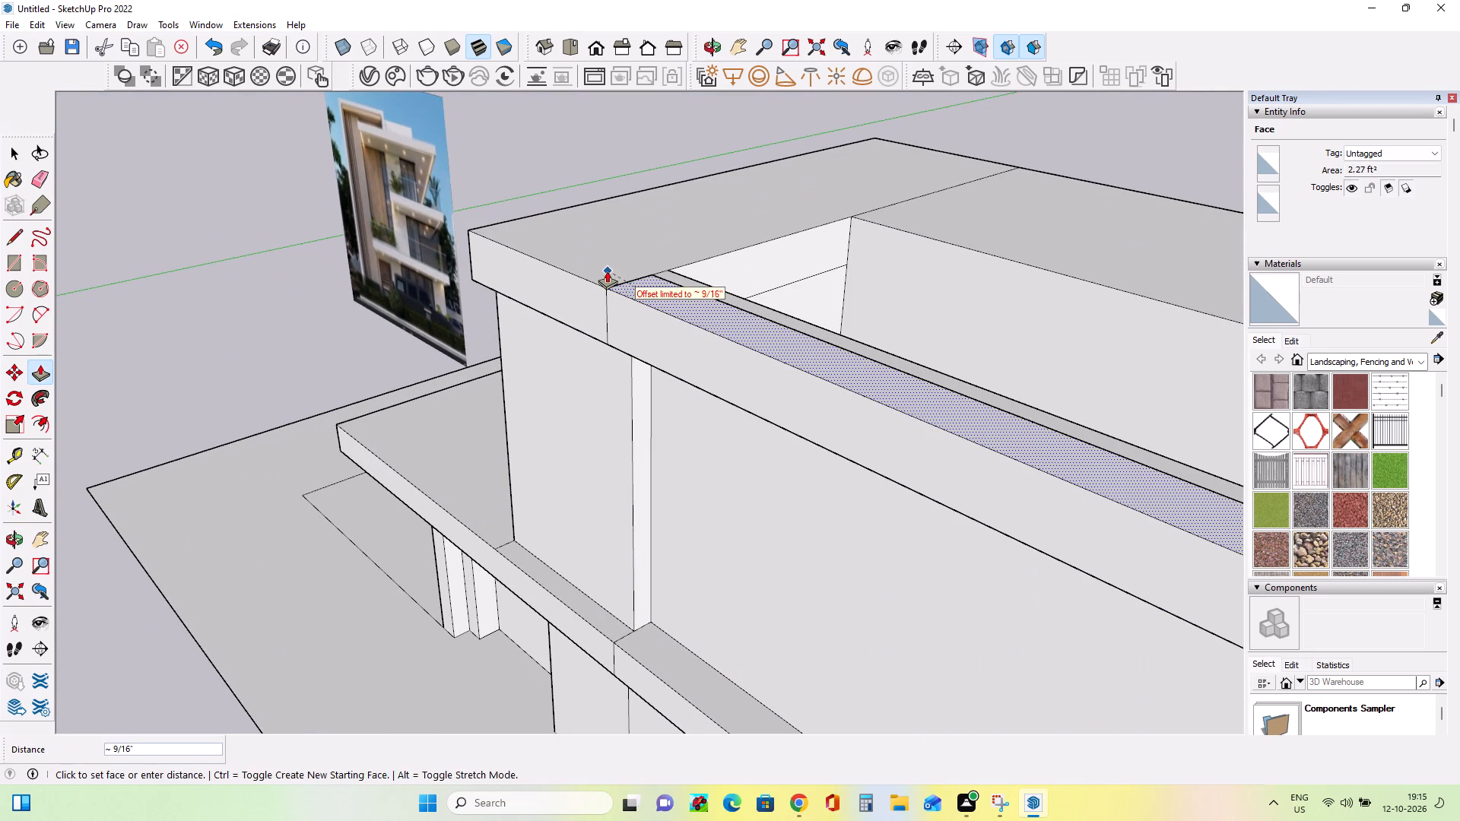
click(607, 271)
Examine the model's roof and slab band projections from several angles against the facade image.
middle_drag(598, 388, 964, 290)
scroll(646, 422, down, 8)
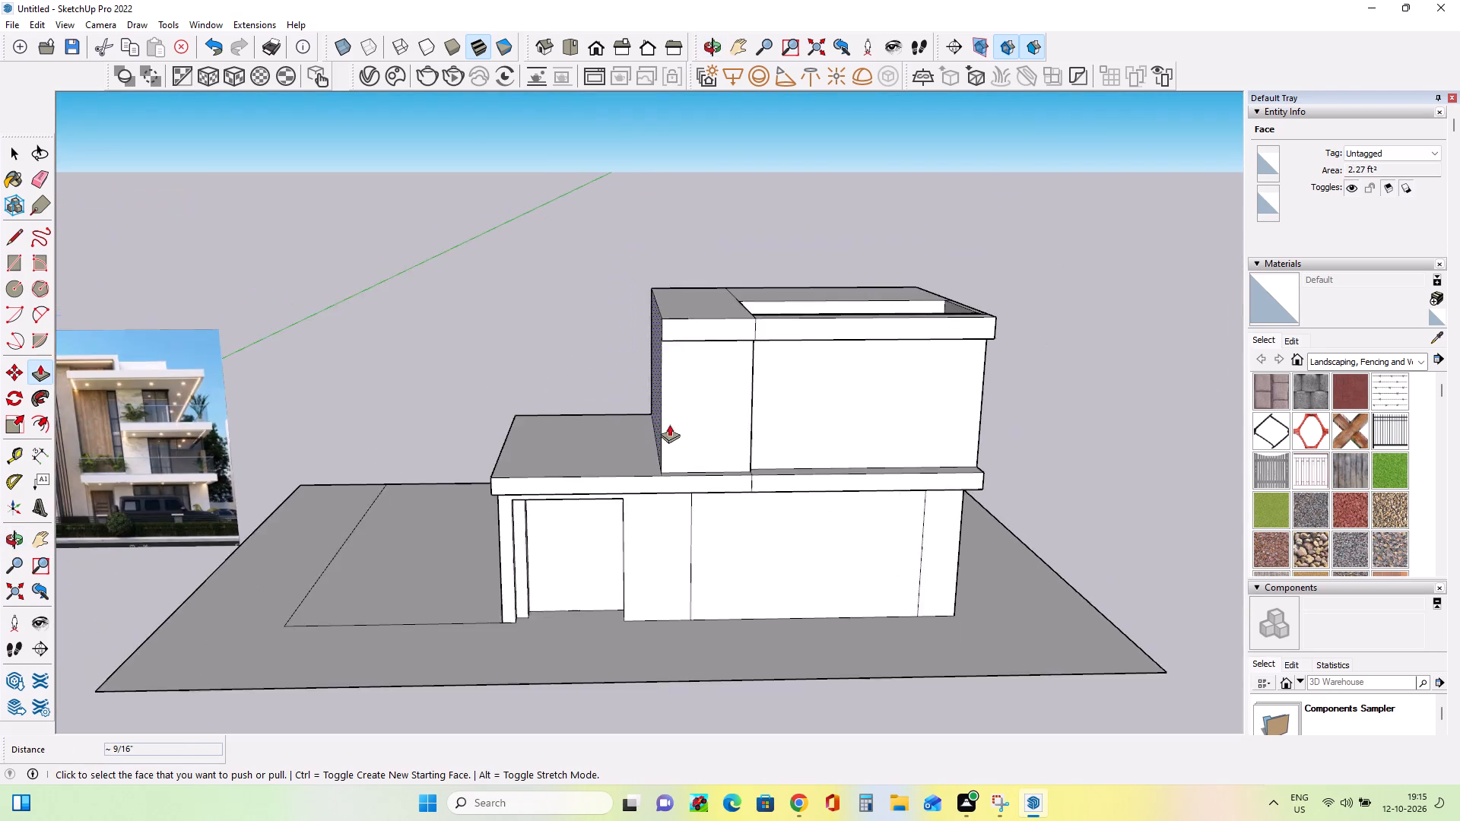
middle_drag(744, 471, 1049, 319)
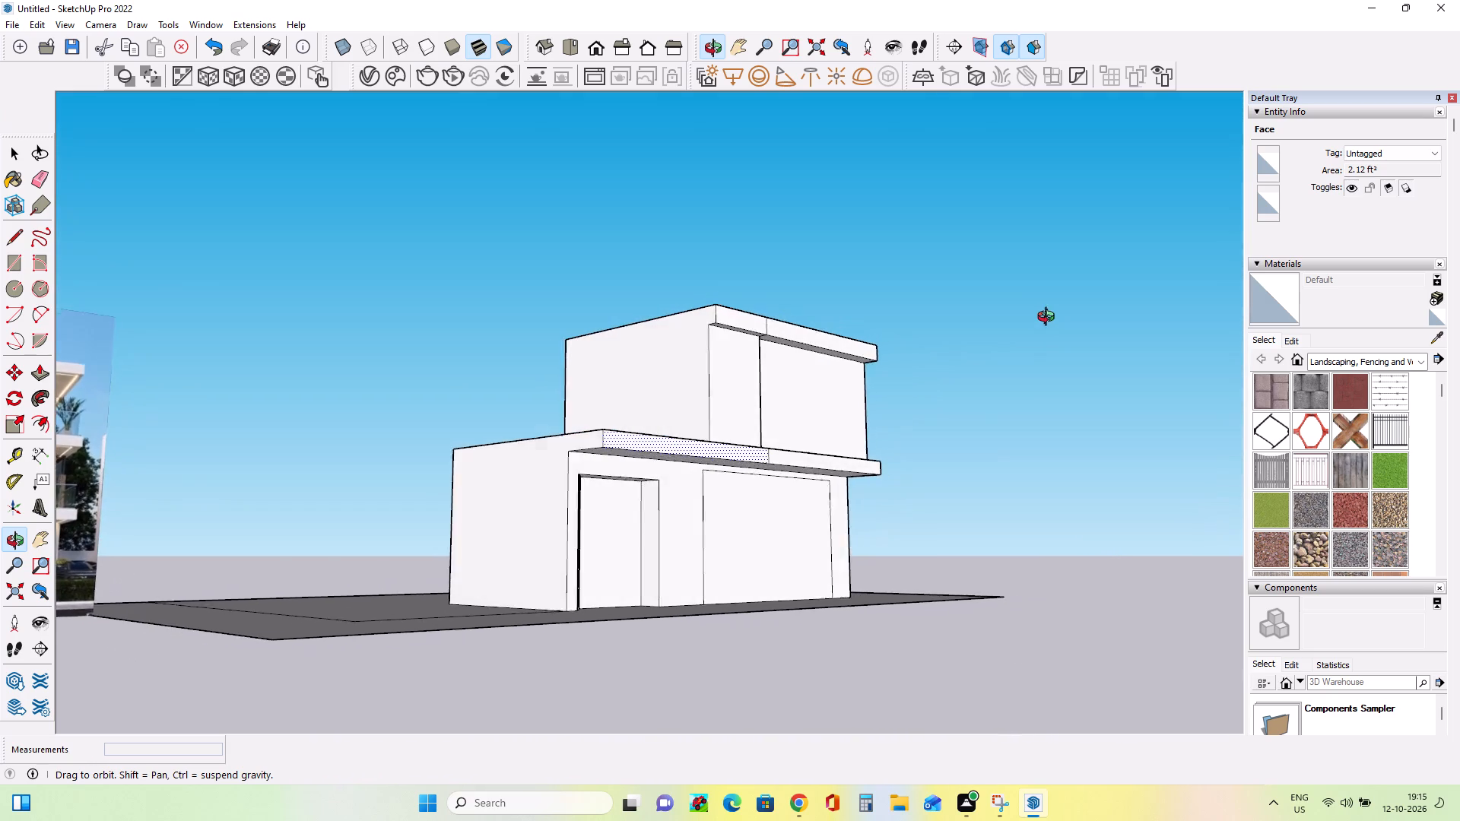
middle_drag(1049, 319, 1084, 385)
scroll(905, 373, down, 3)
middle_drag(926, 376, 813, 384)
scroll(762, 332, up, 4)
scroll(874, 386, down, 3)
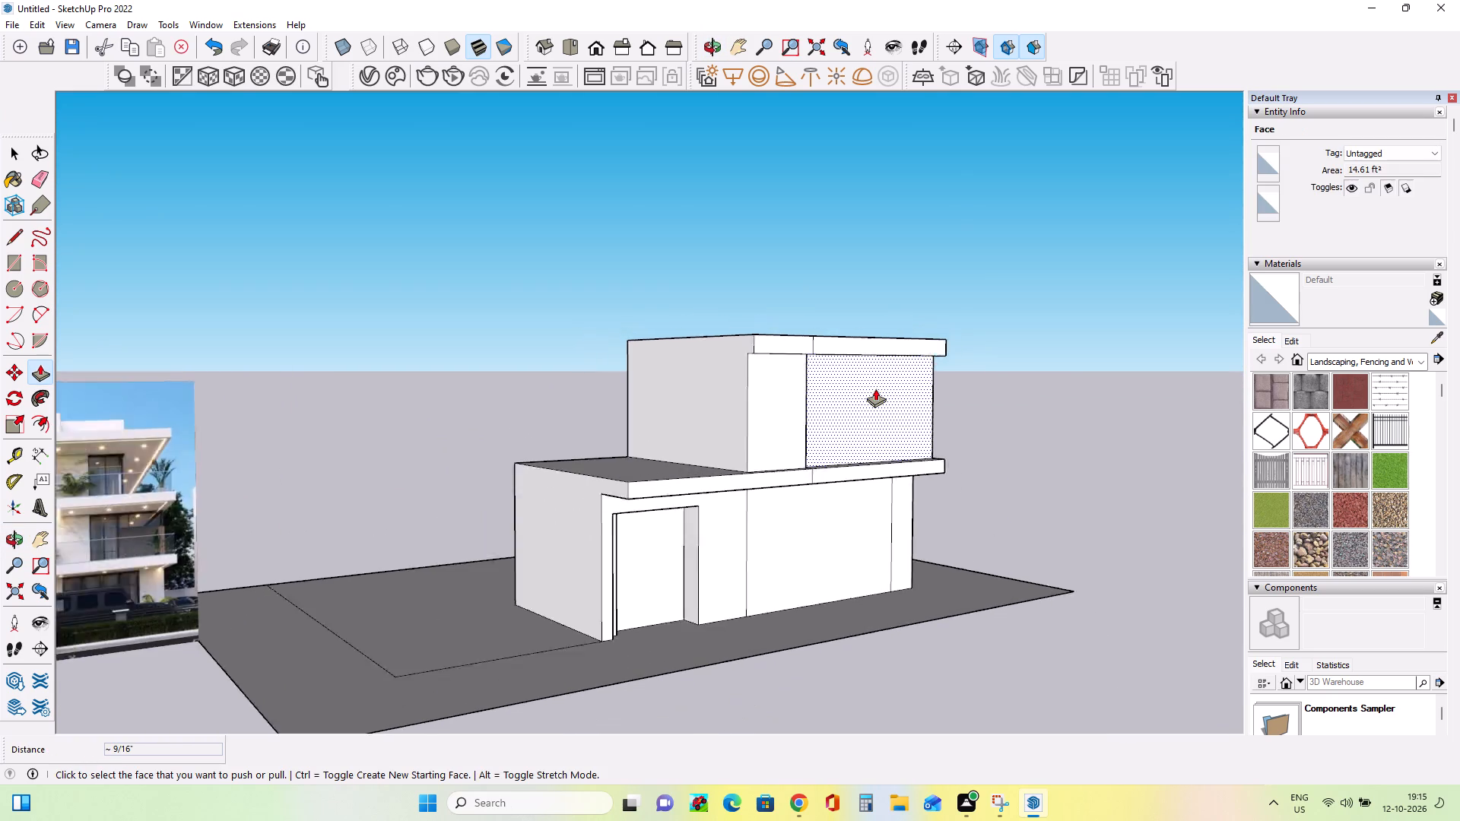
scroll(875, 388, down, 2)
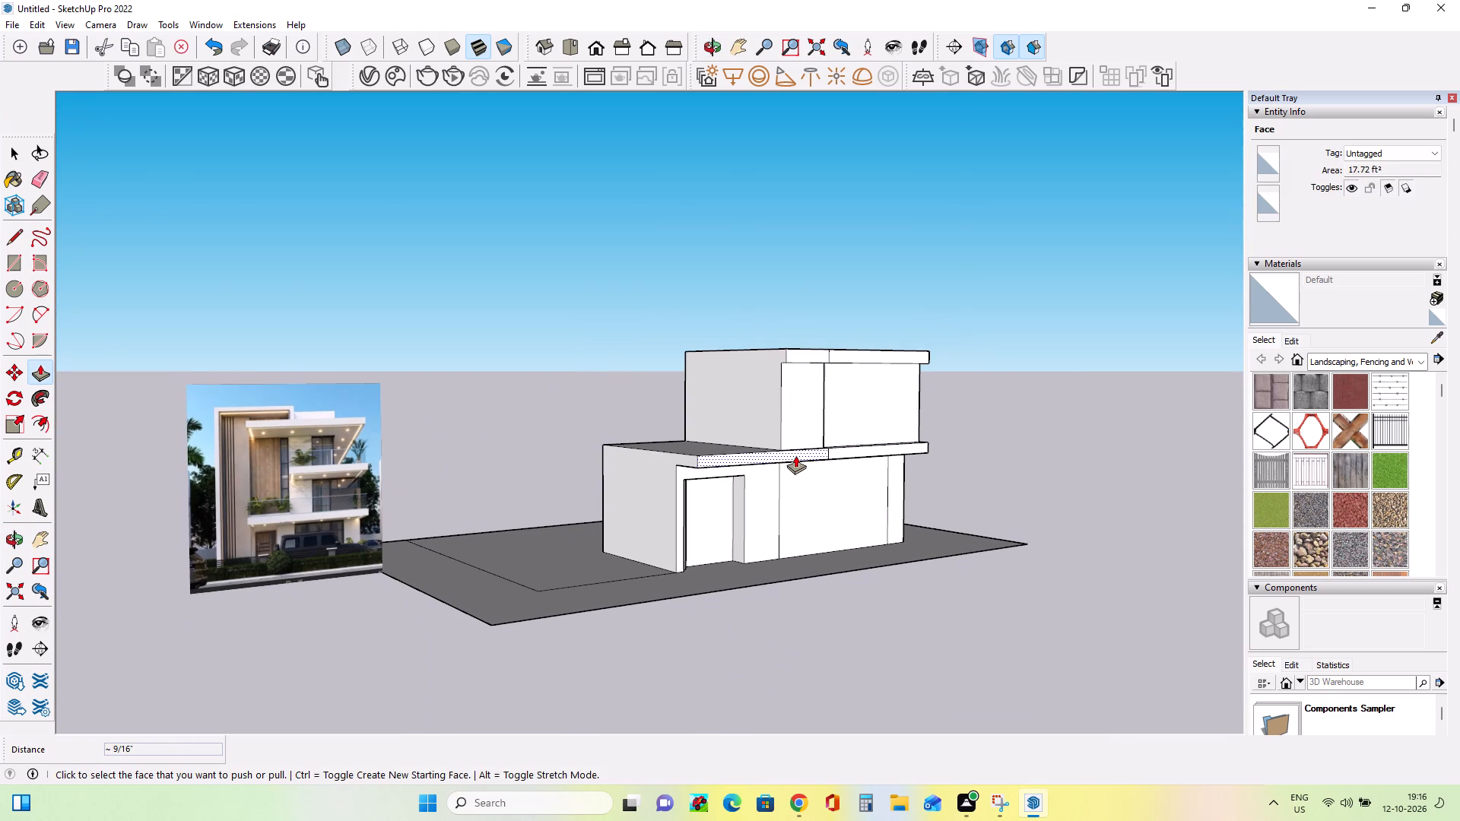
Push/Pull the terrace section of the slab band outward and bring the adjoining wide section flush with it, extending it 1' 5/16".
click(795, 455)
click(816, 465)
middle_drag(931, 452, 932, 490)
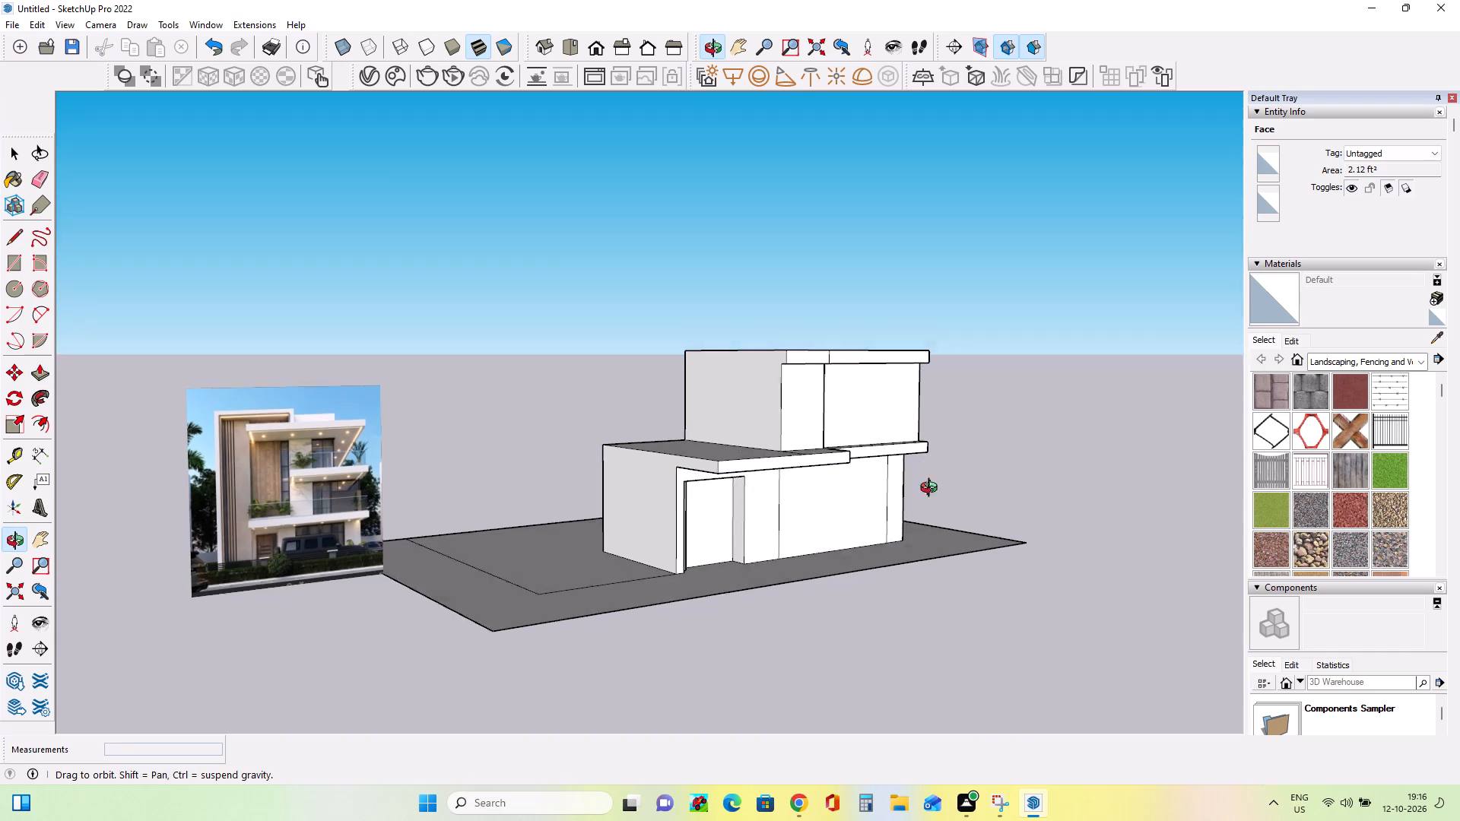
middle_drag(932, 490, 932, 547)
middle_drag(807, 490, 795, 489)
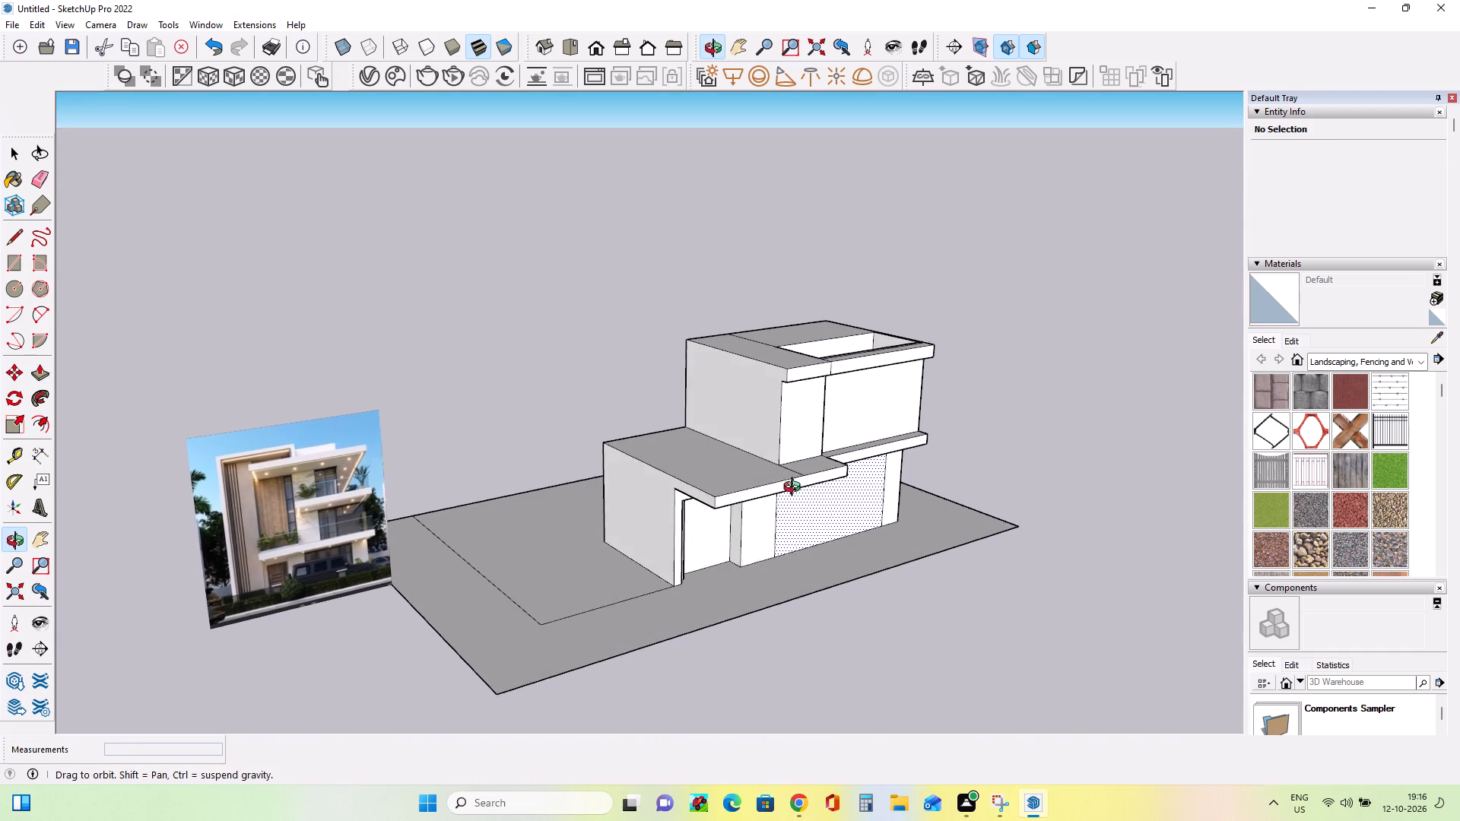
middle_drag(795, 489, 642, 434)
middle_drag(864, 474, 715, 488)
click(812, 481)
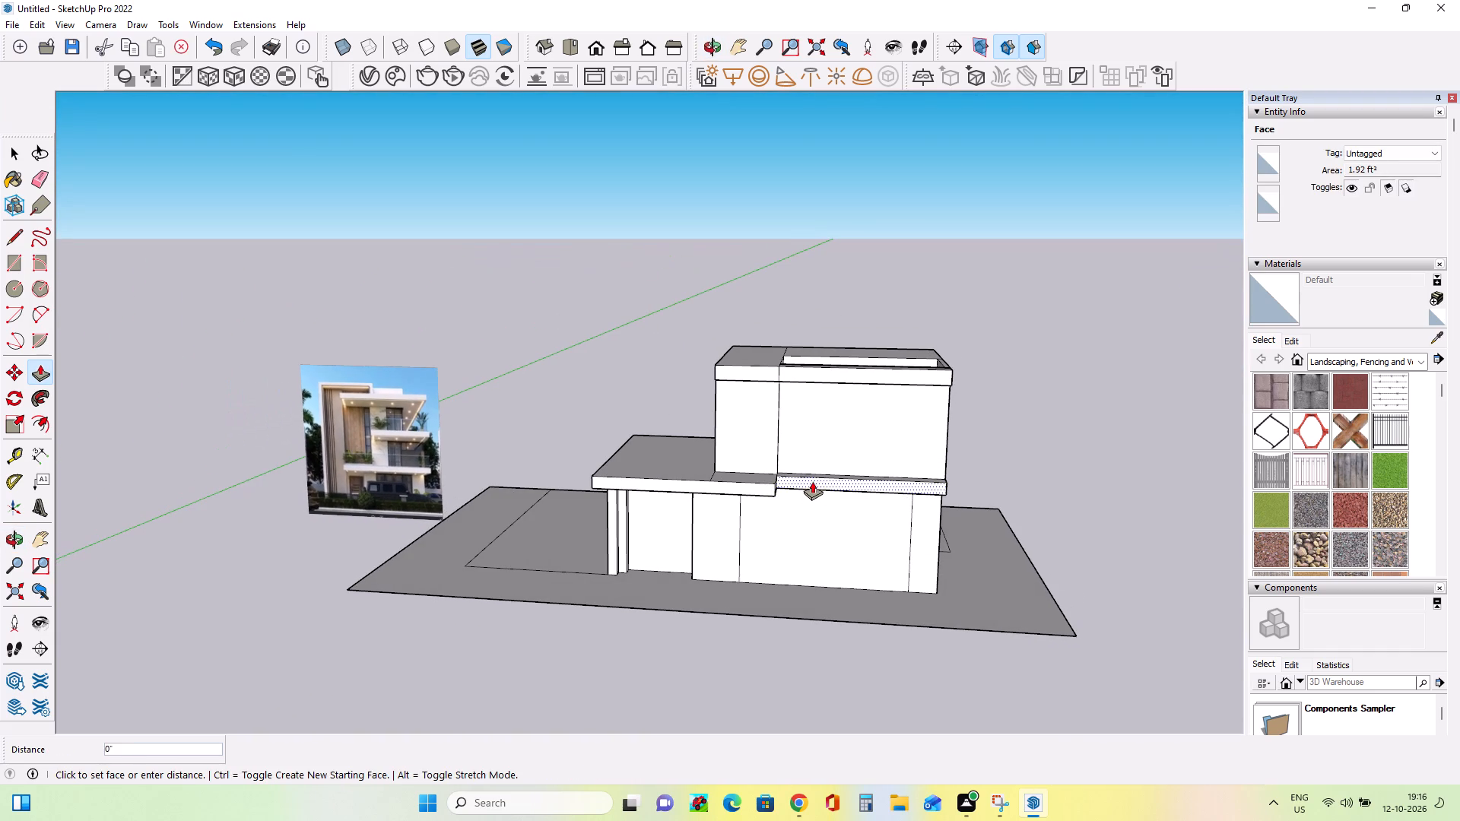
click(763, 485)
Push/Pull both roof band sections outward, extending the wide section 1' 5/16", so the roof band aligns with the slab band's front.
middle_drag(833, 480, 1163, 493)
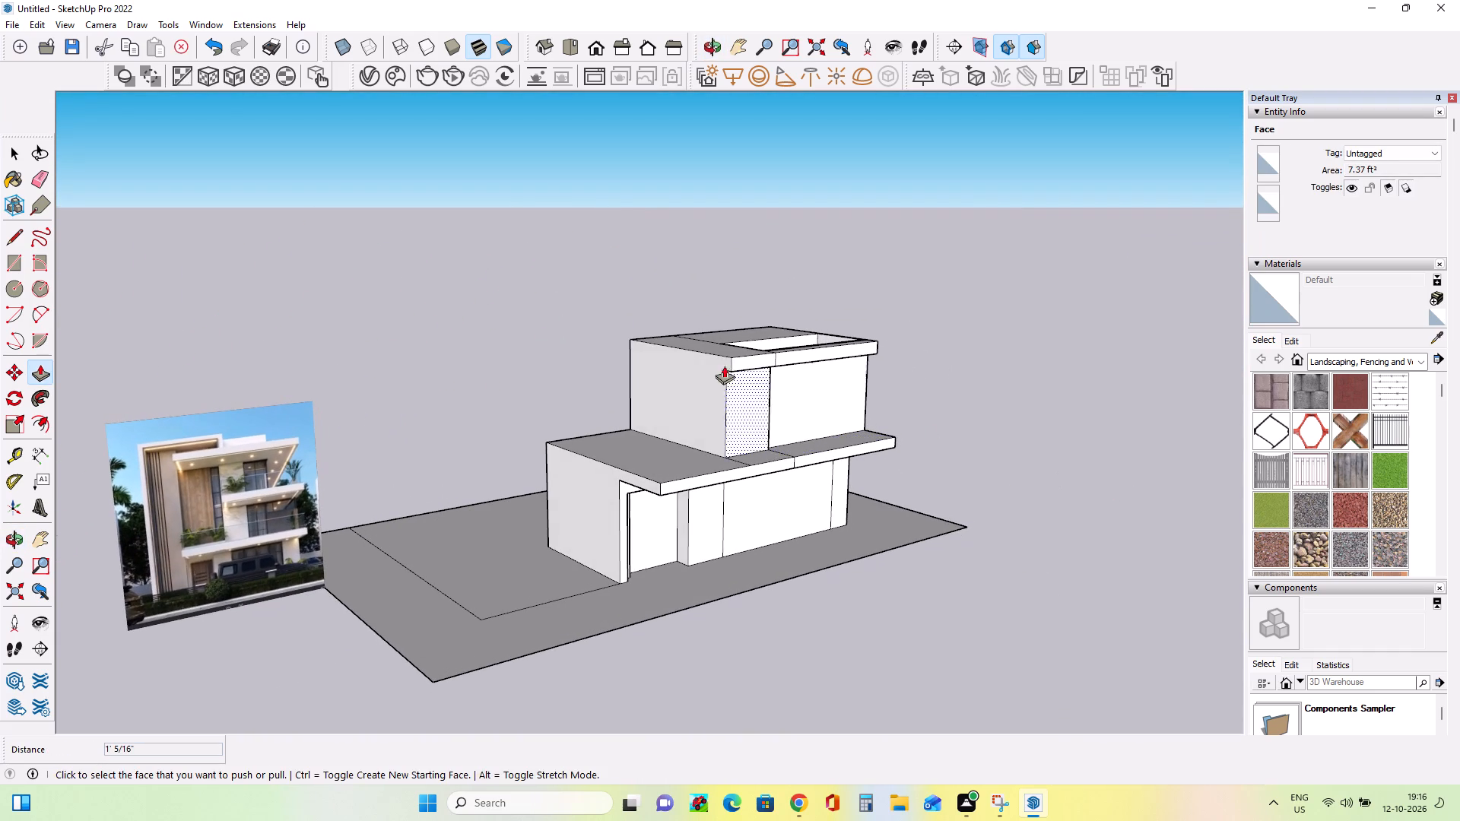
middle_drag(764, 379, 781, 332)
click(760, 352)
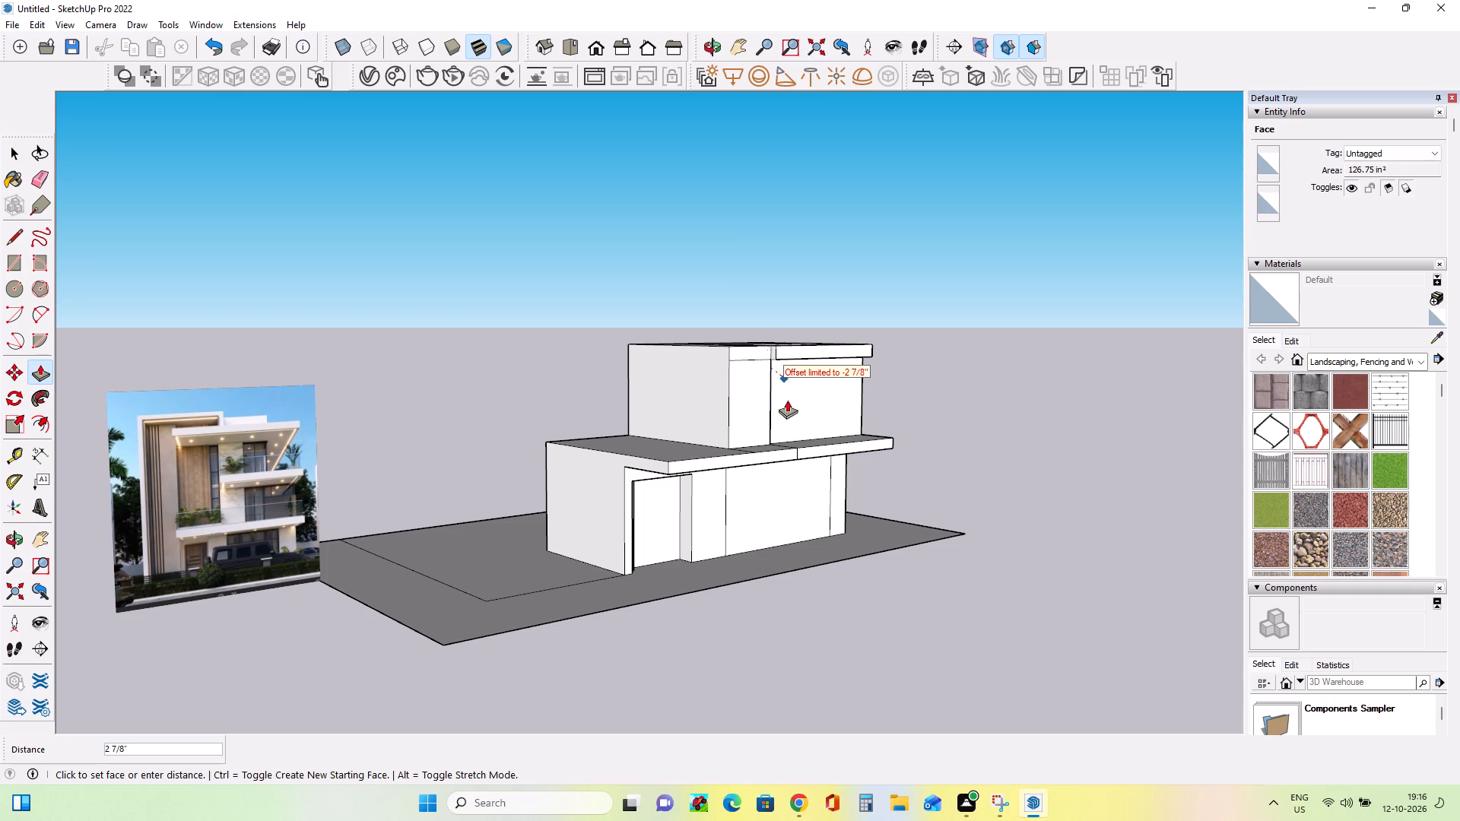
click(770, 456)
middle_drag(938, 385, 687, 378)
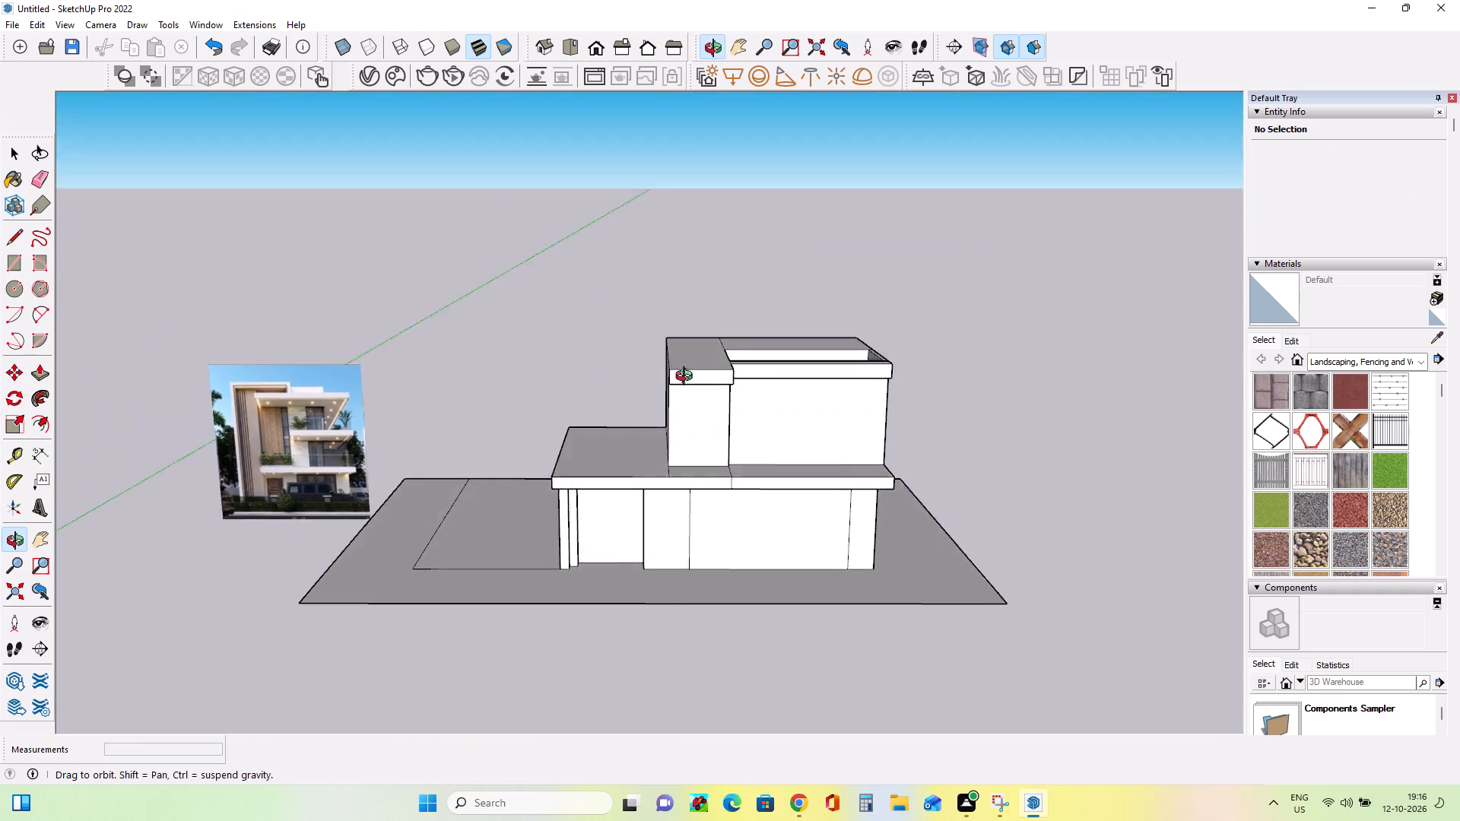
middle_drag(687, 378, 750, 339)
click(785, 341)
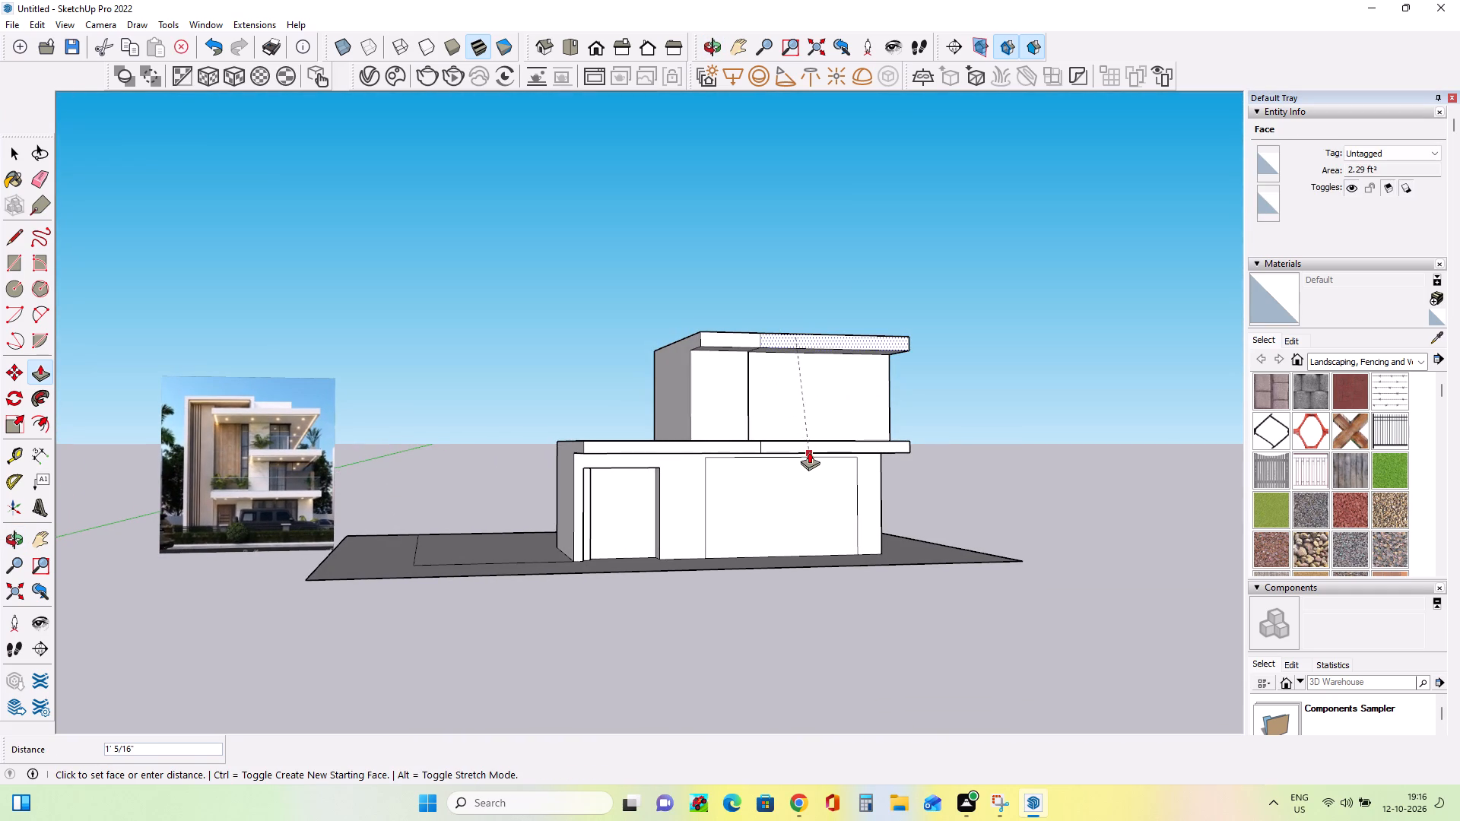
click(810, 452)
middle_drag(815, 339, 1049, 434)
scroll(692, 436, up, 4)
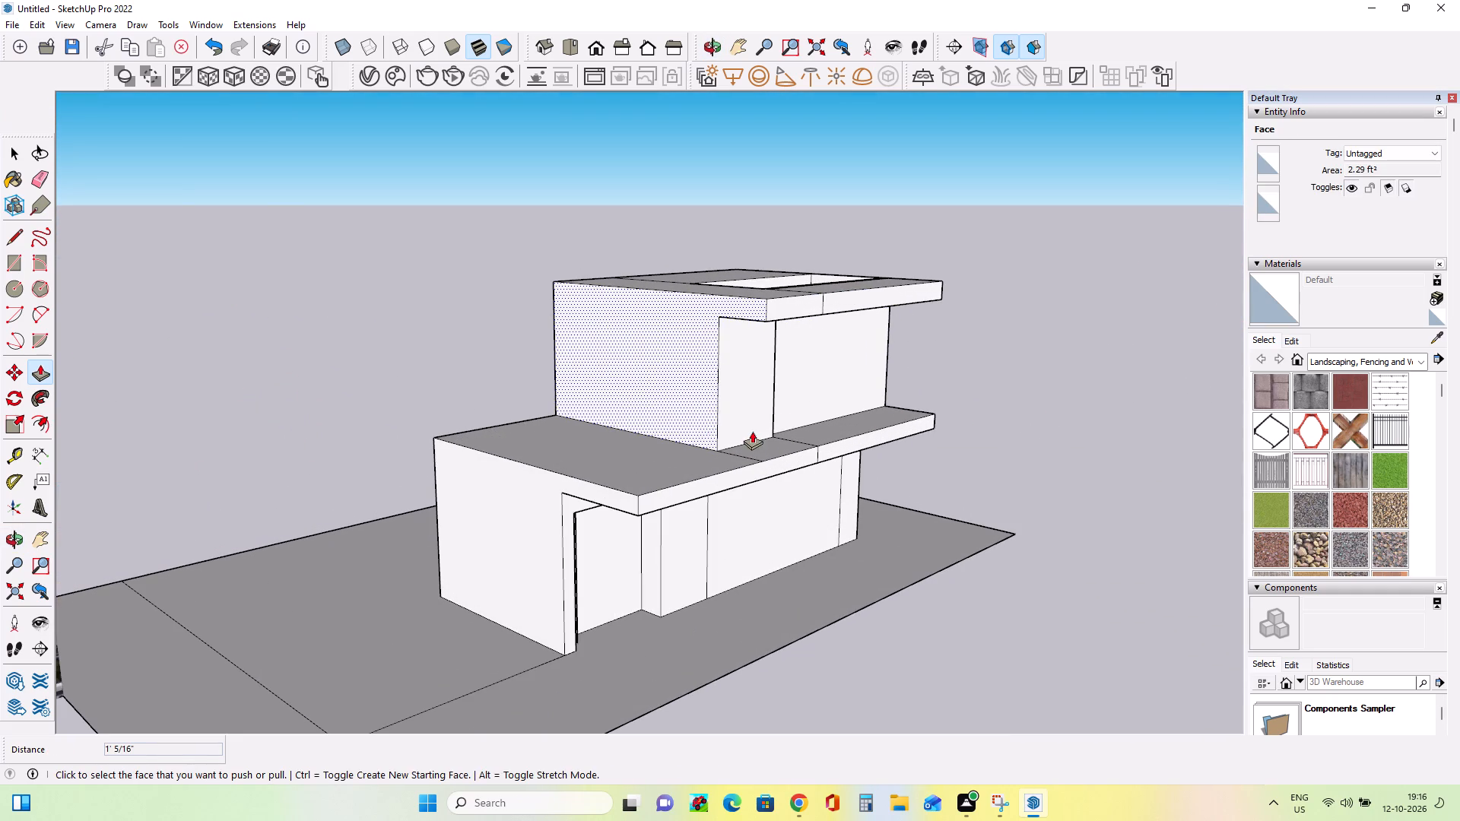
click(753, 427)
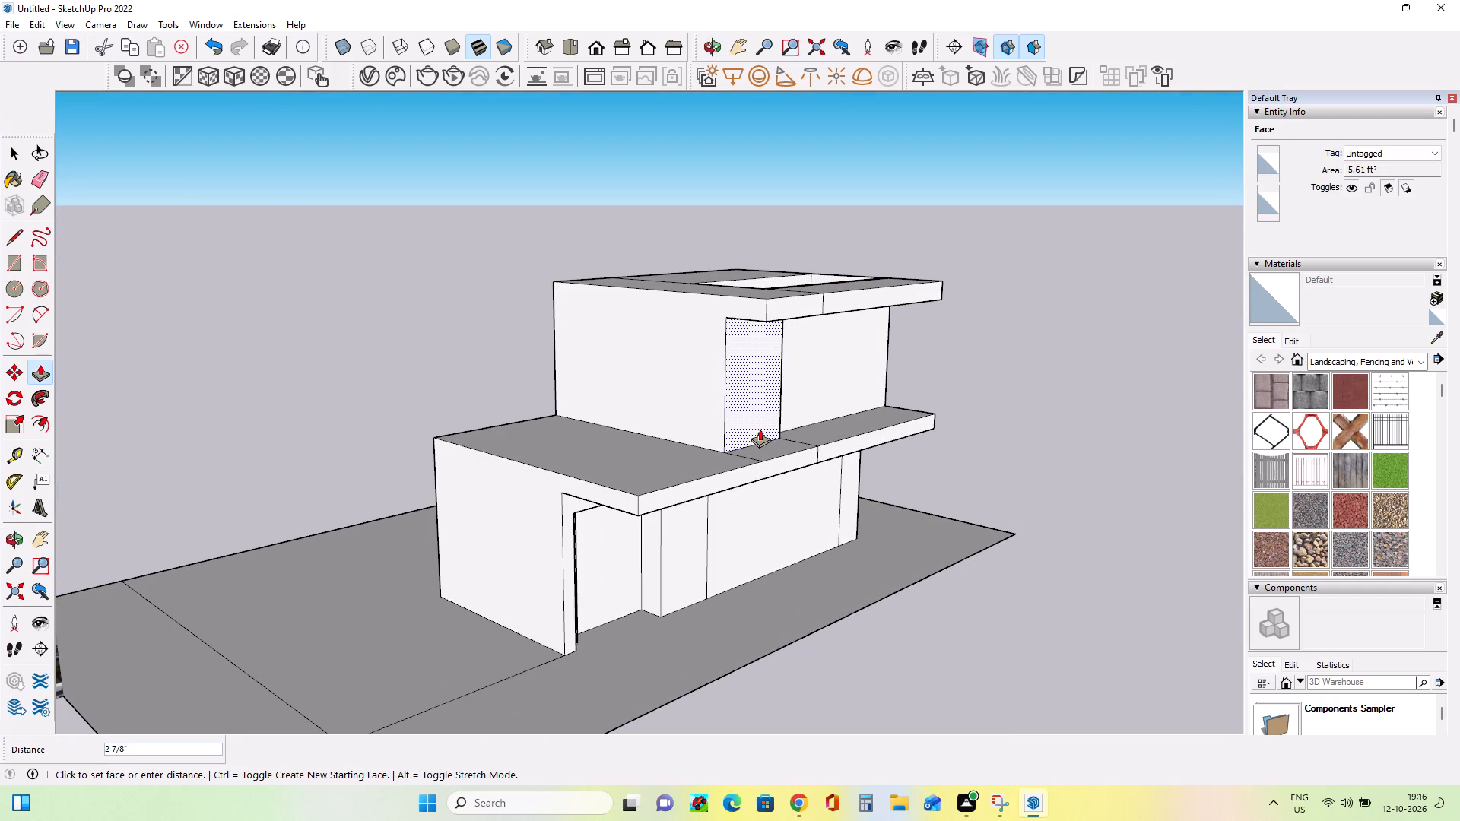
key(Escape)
Examine the facade image's balconies and upper walls against the model's slab band, roof band and upper storey.
scroll(941, 422, down, 5)
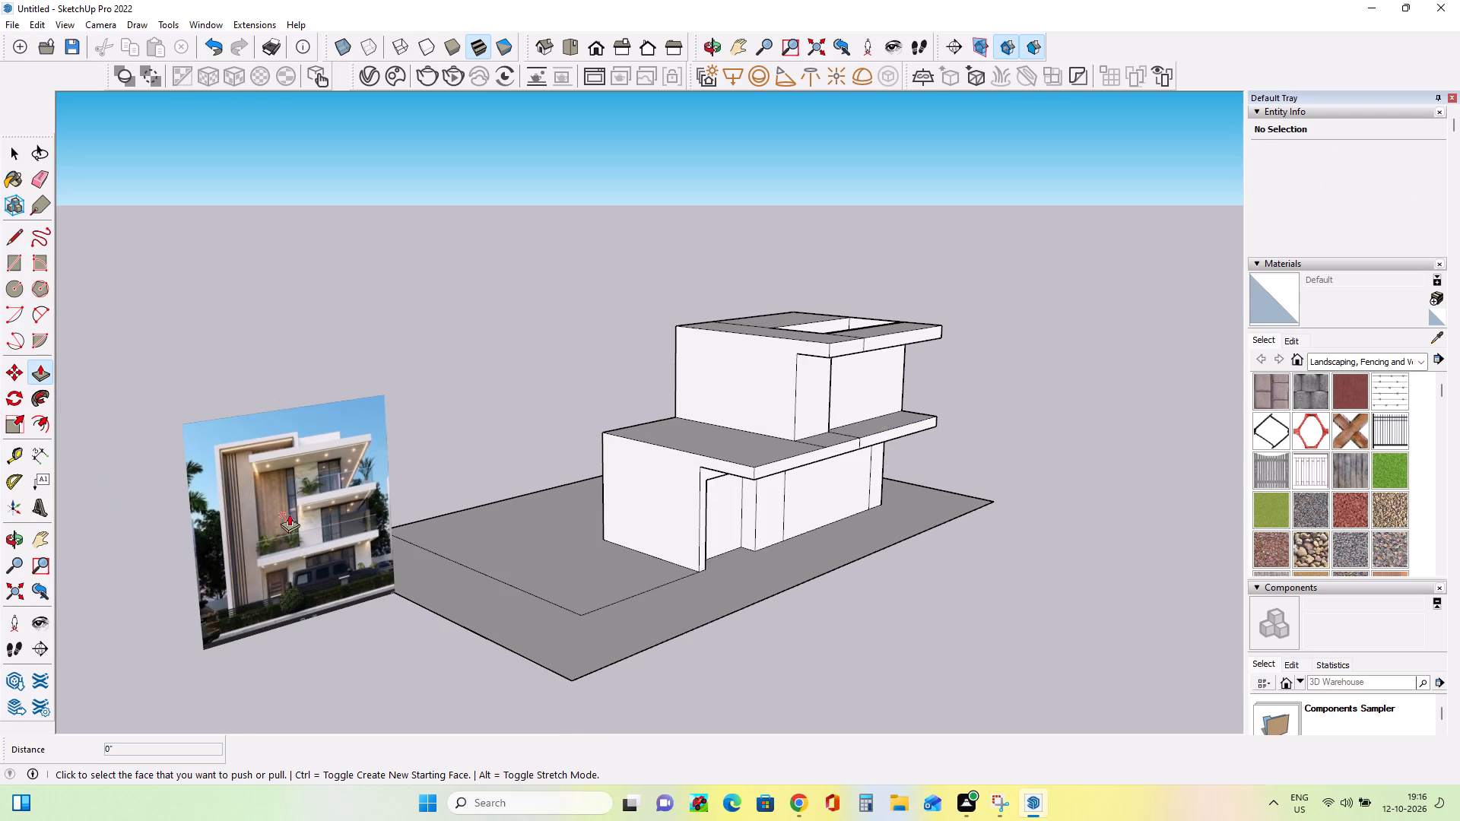
scroll(301, 522, up, 9)
middle_drag(337, 531, 273, 493)
scroll(273, 493, up, 1)
scroll(300, 472, down, 9)
middle_drag(885, 442, 669, 446)
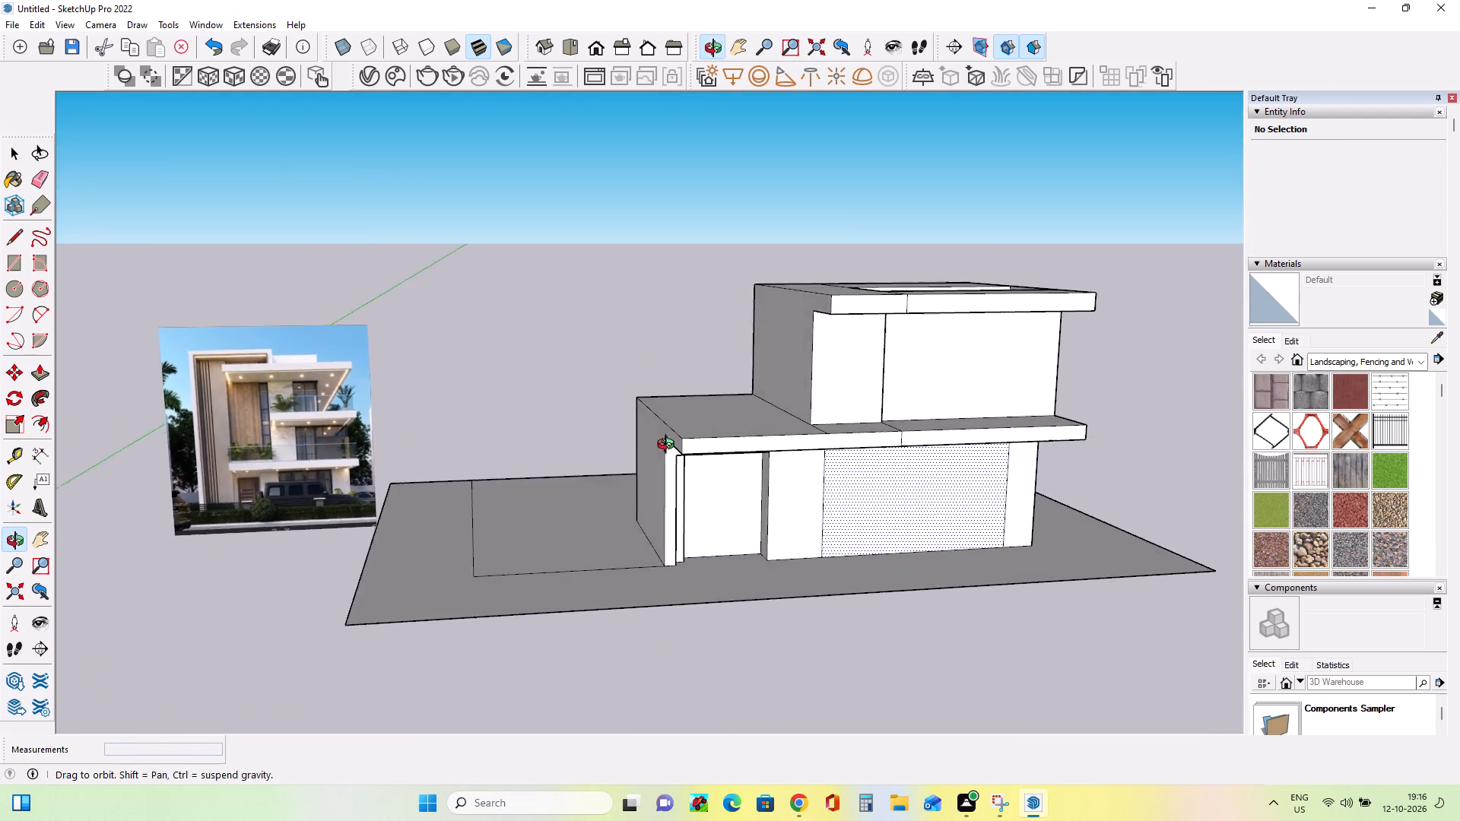
middle_drag(669, 446, 668, 424)
scroll(878, 277, up, 7)
middle_drag(864, 316, 885, 355)
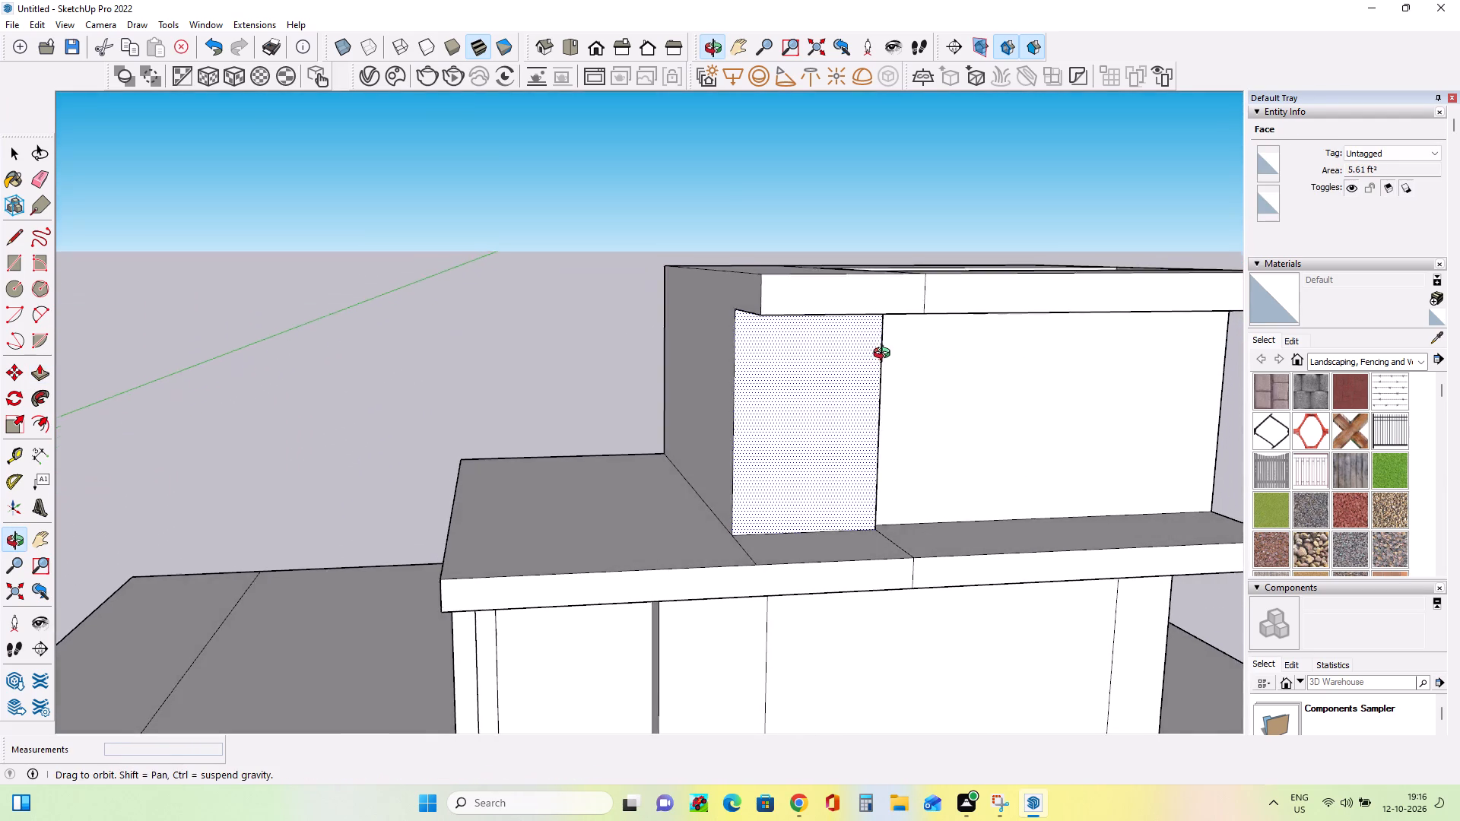
middle_drag(885, 355, 886, 357)
scroll(904, 386, down, 6)
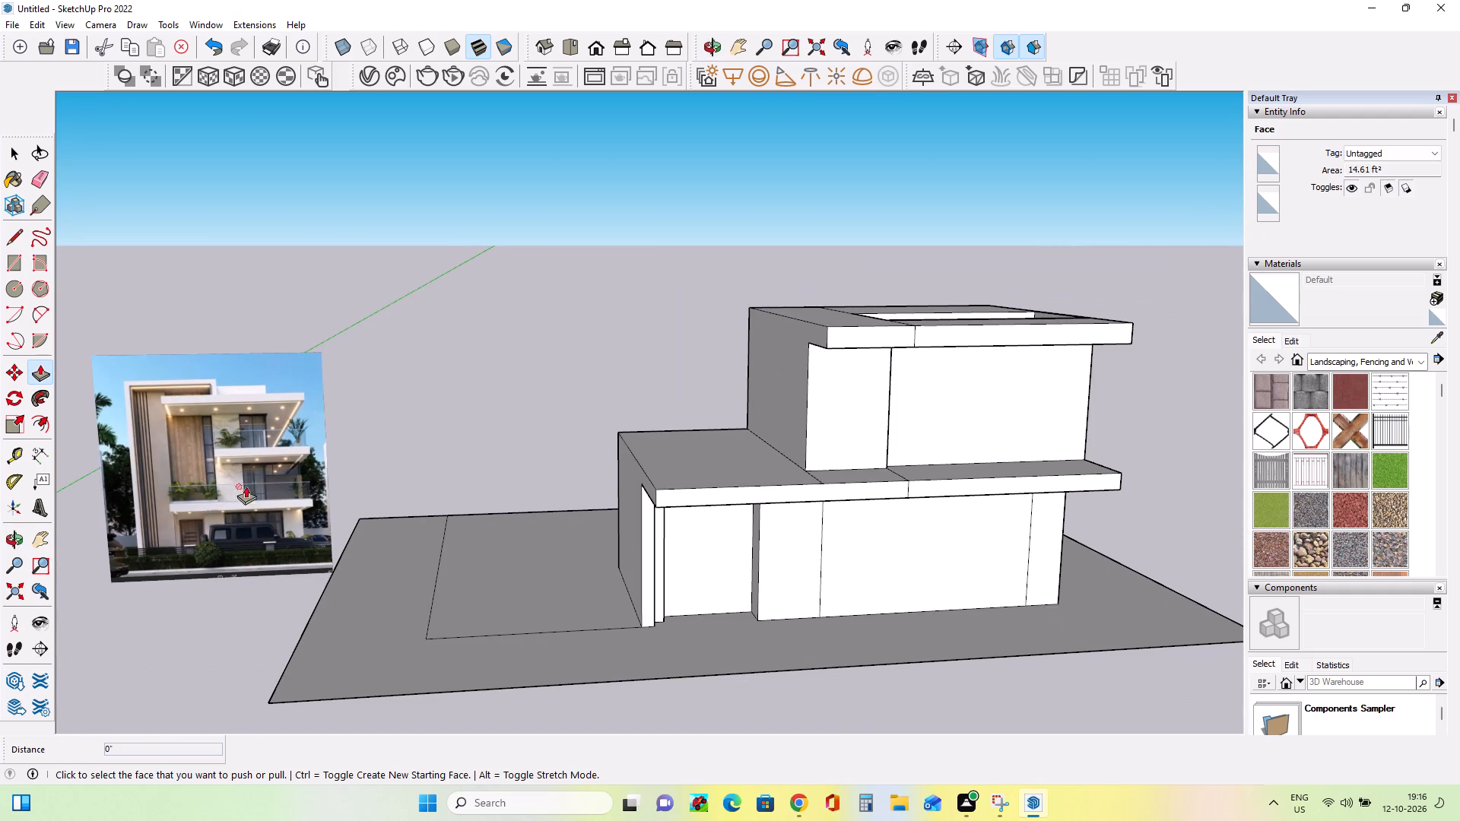
scroll(230, 470, up, 3)
middle_drag(243, 462, 243, 473)
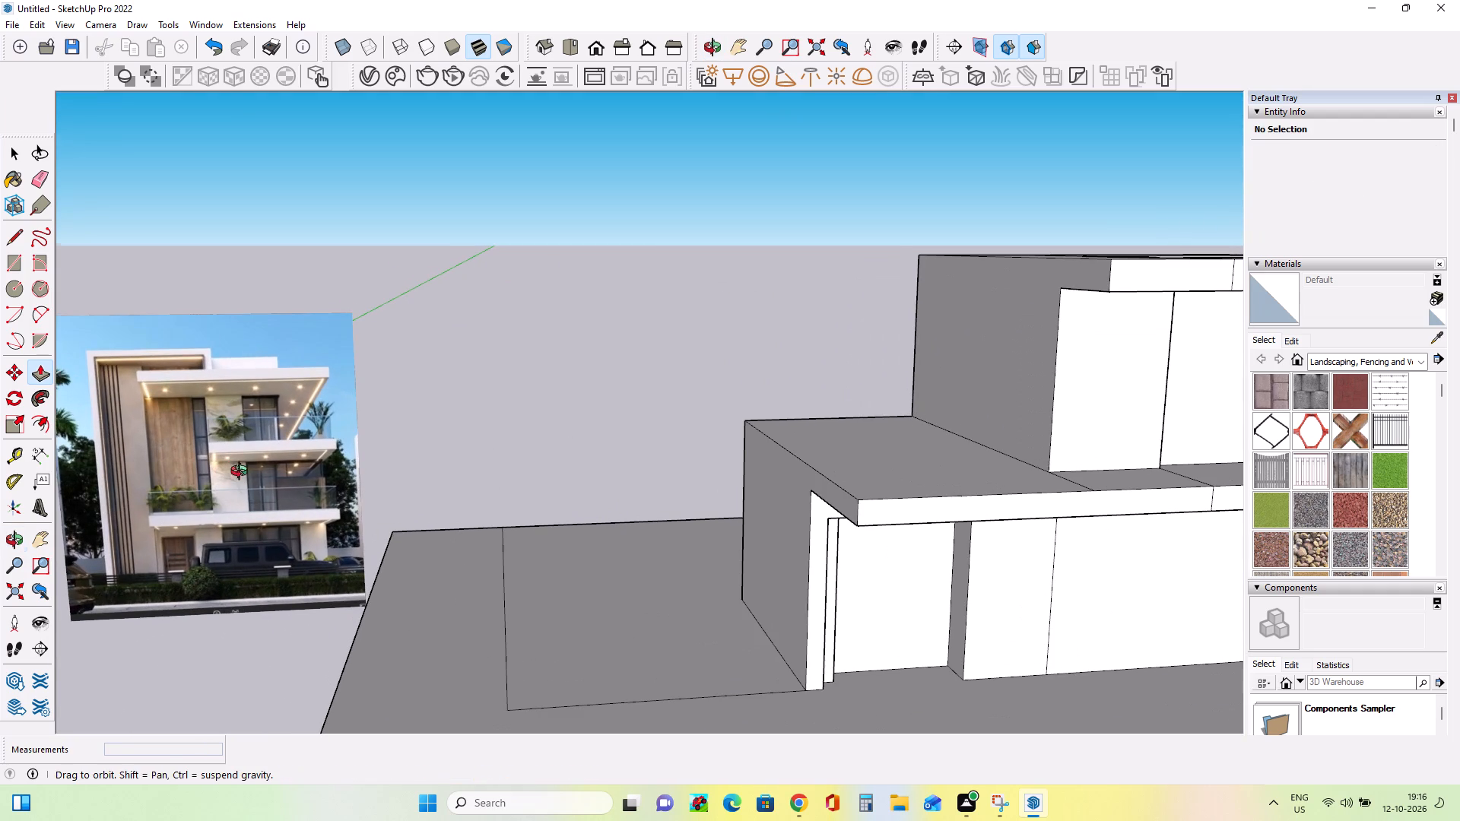
middle_drag(243, 473, 257, 509)
middle_drag(275, 423, 279, 435)
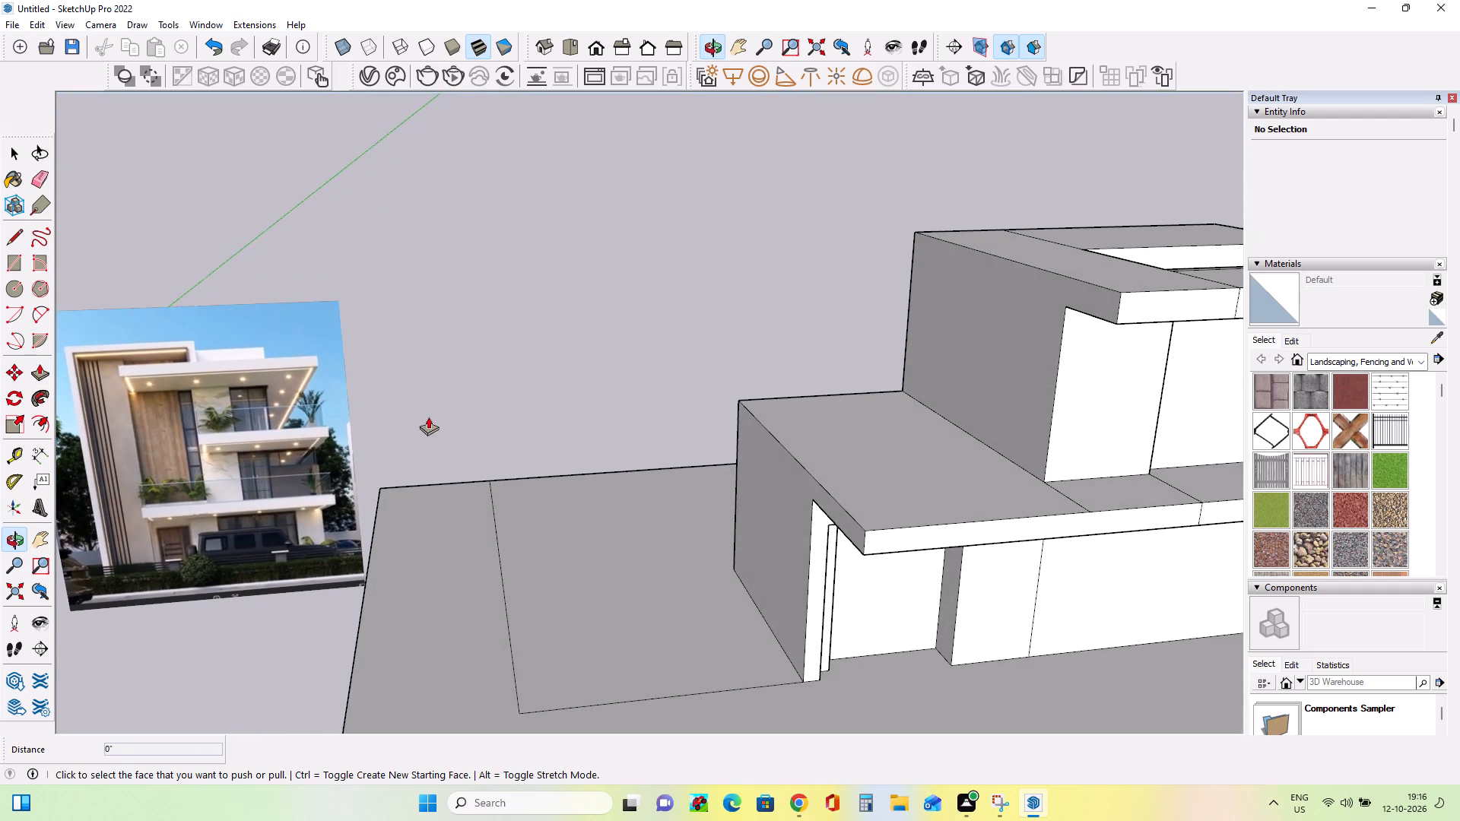
scroll(428, 417, down, 7)
middle_drag(904, 440, 896, 426)
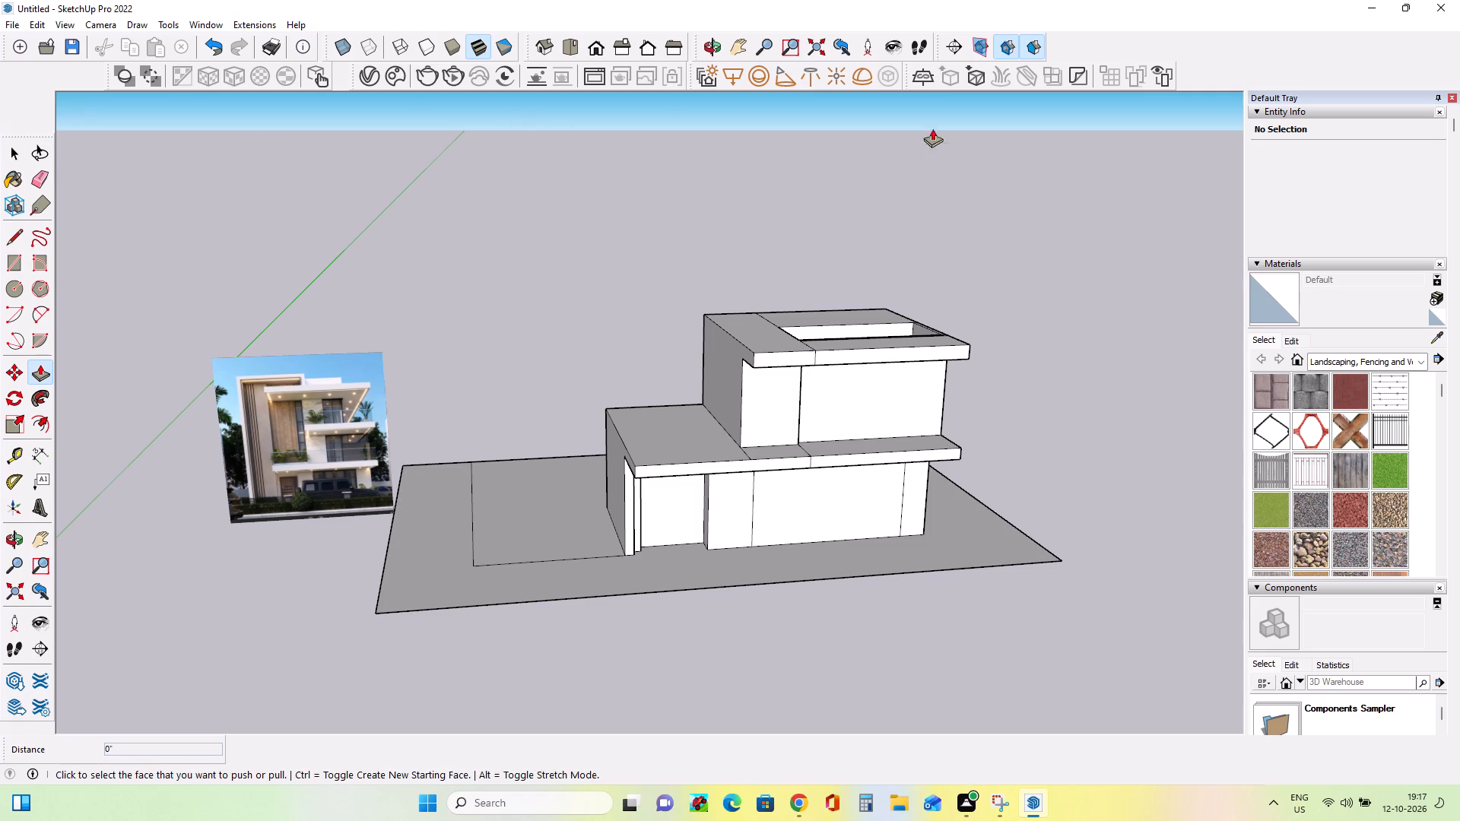
Examine the upper storey's narrow and wide walls from several angles and compare them with the glazed balcony openings in the facade image.
scroll(799, 398, up, 9)
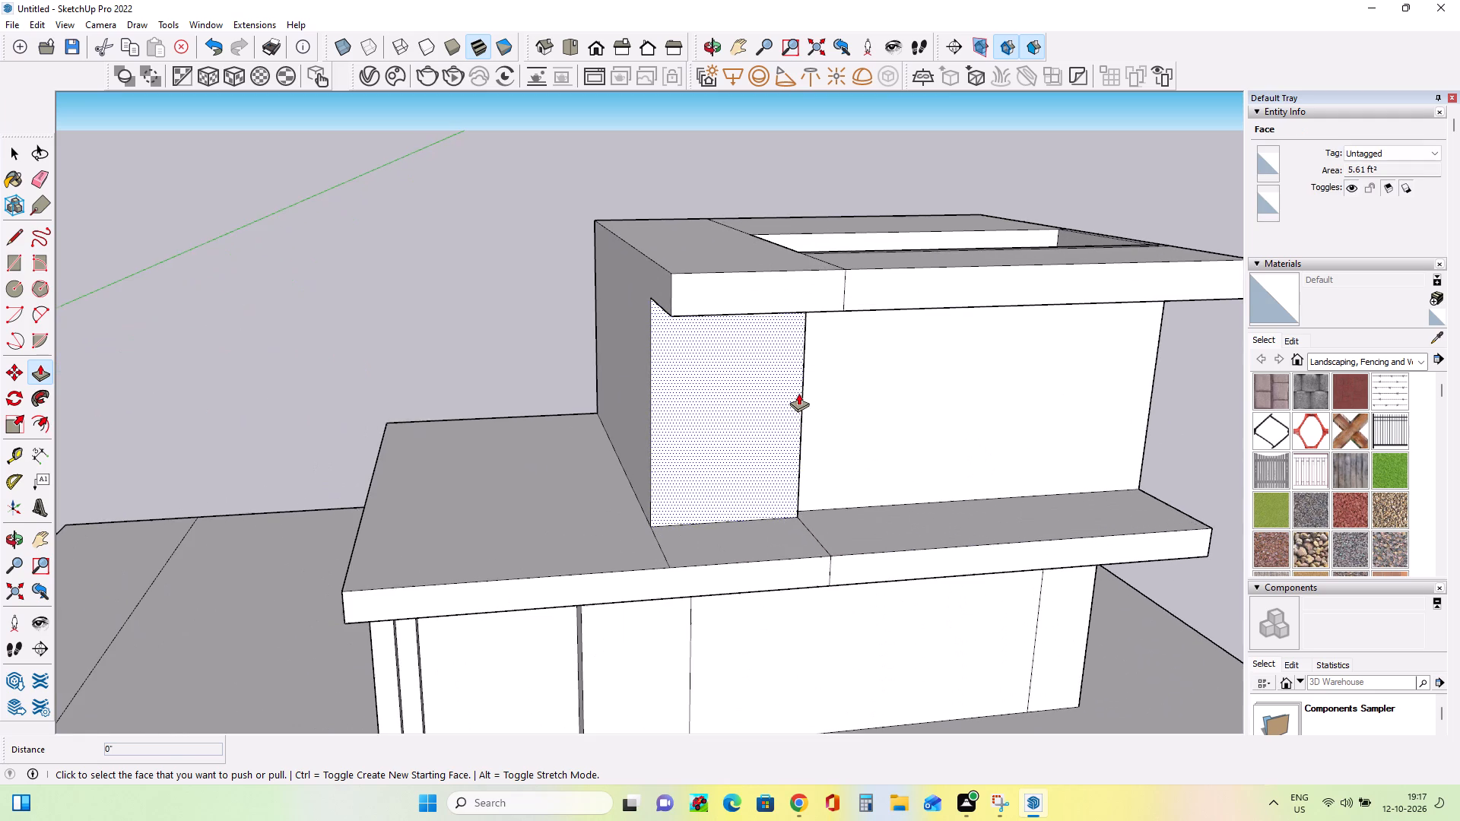
middle_drag(798, 393, 599, 344)
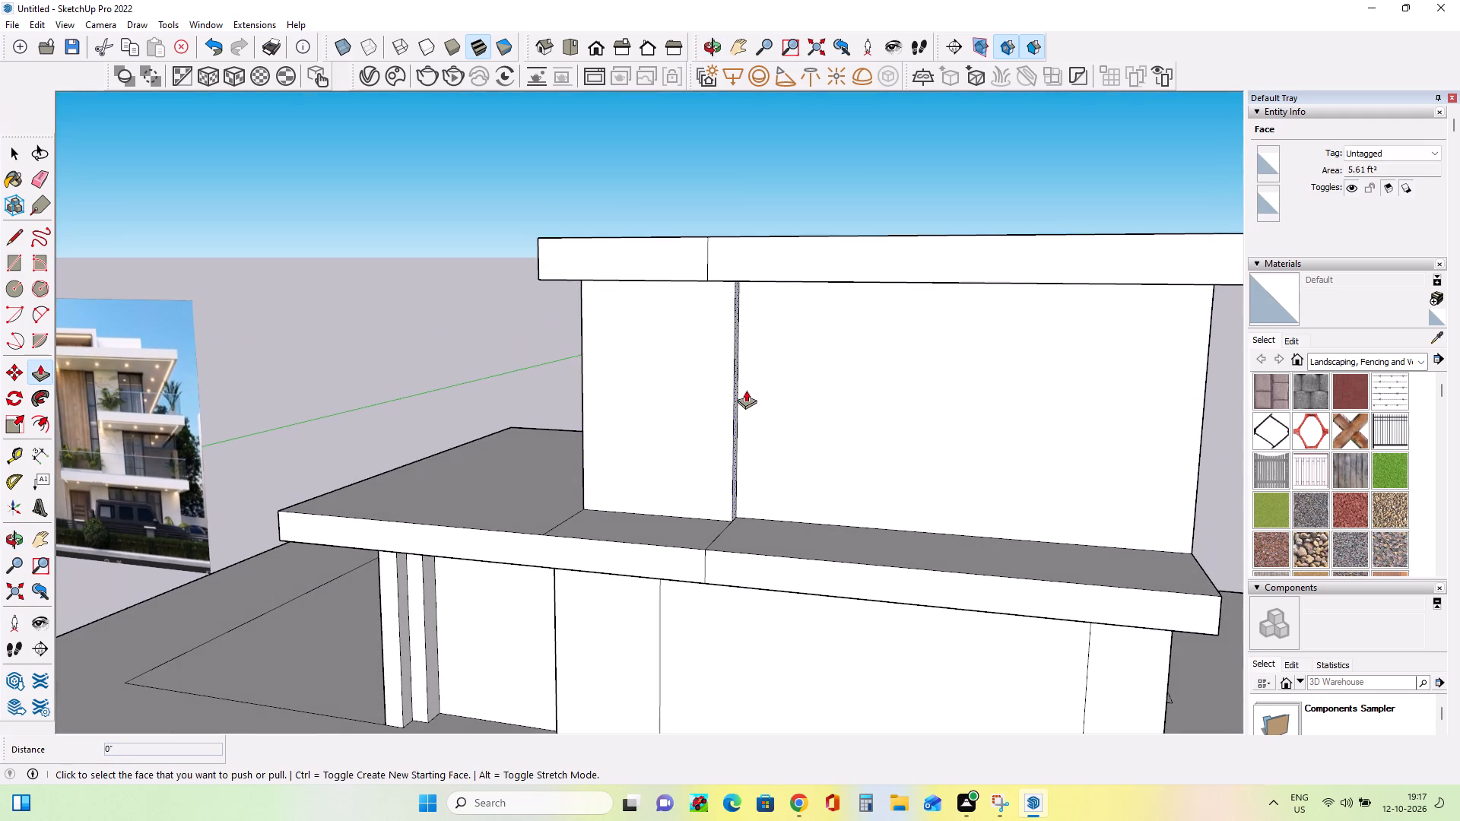
middle_drag(759, 395, 778, 408)
scroll(843, 372, down, 3)
middle_drag(844, 373, 916, 358)
middle_drag(849, 353, 979, 274)
middle_drag(913, 346, 879, 369)
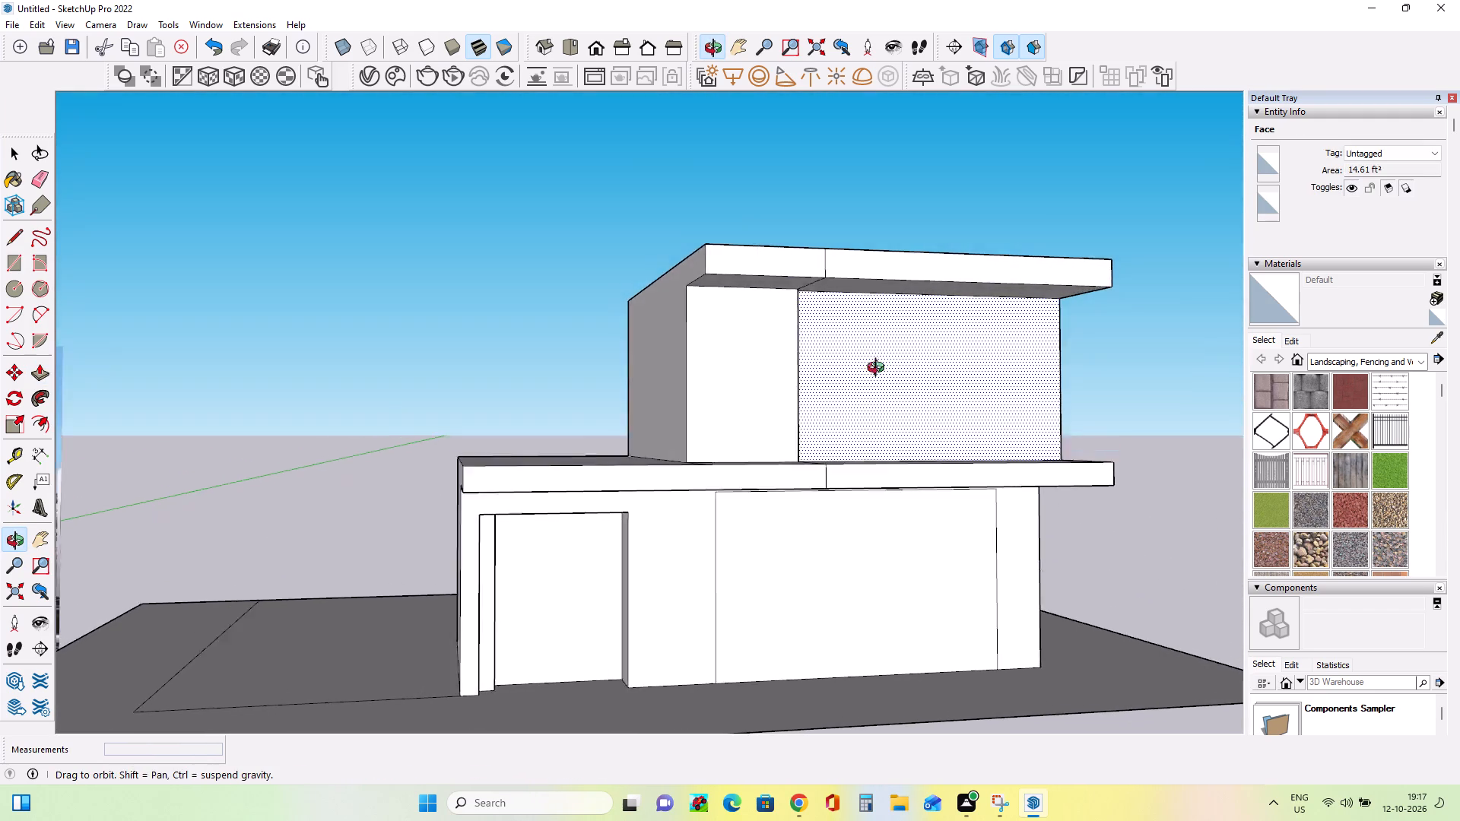
middle_drag(879, 369, 770, 398)
scroll(754, 395, up, 3)
middle_drag(763, 416, 782, 451)
scroll(789, 440, down, 3)
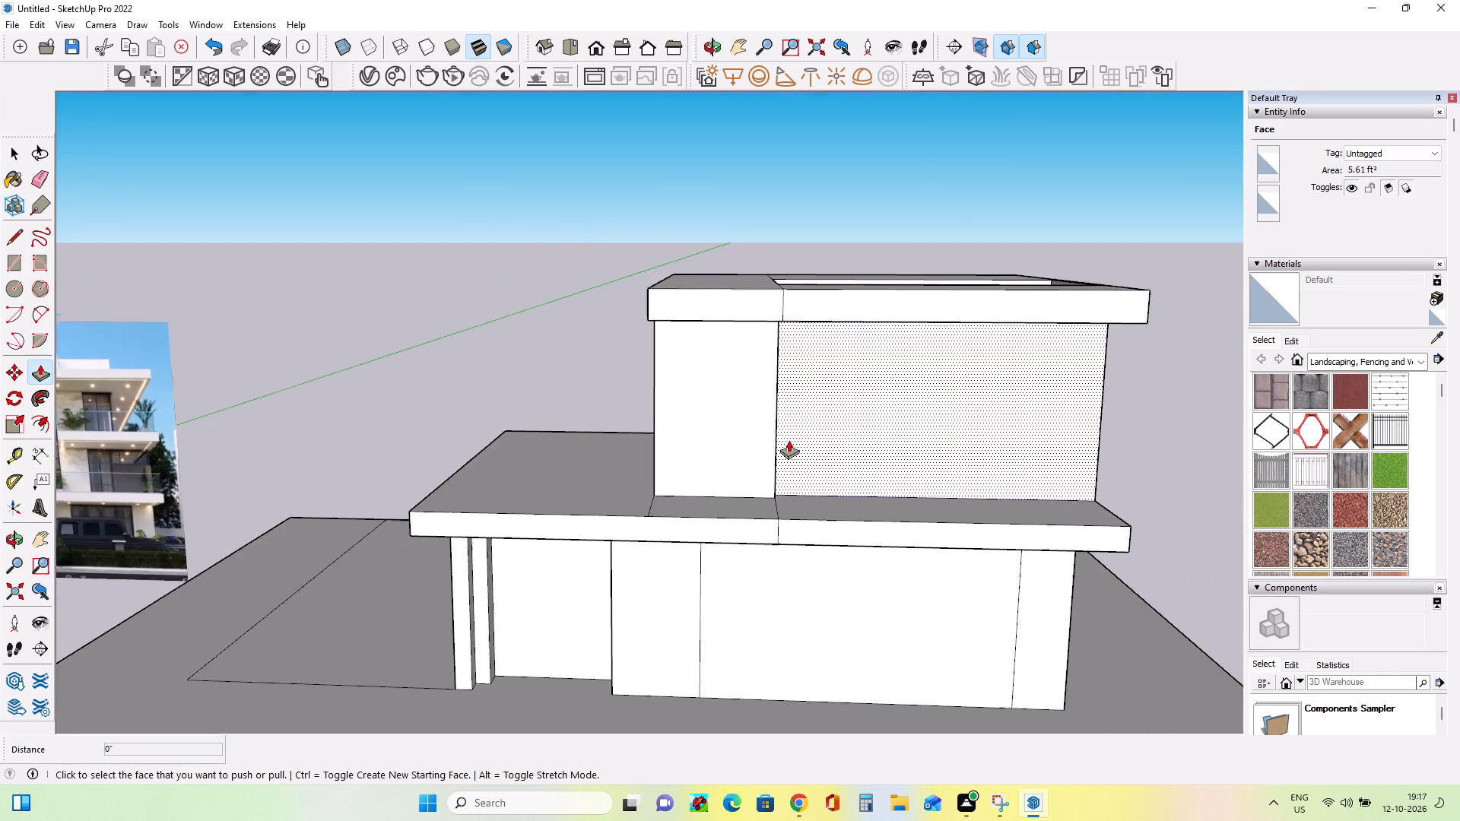
scroll(789, 440, down, 5)
scroll(245, 487, up, 17)
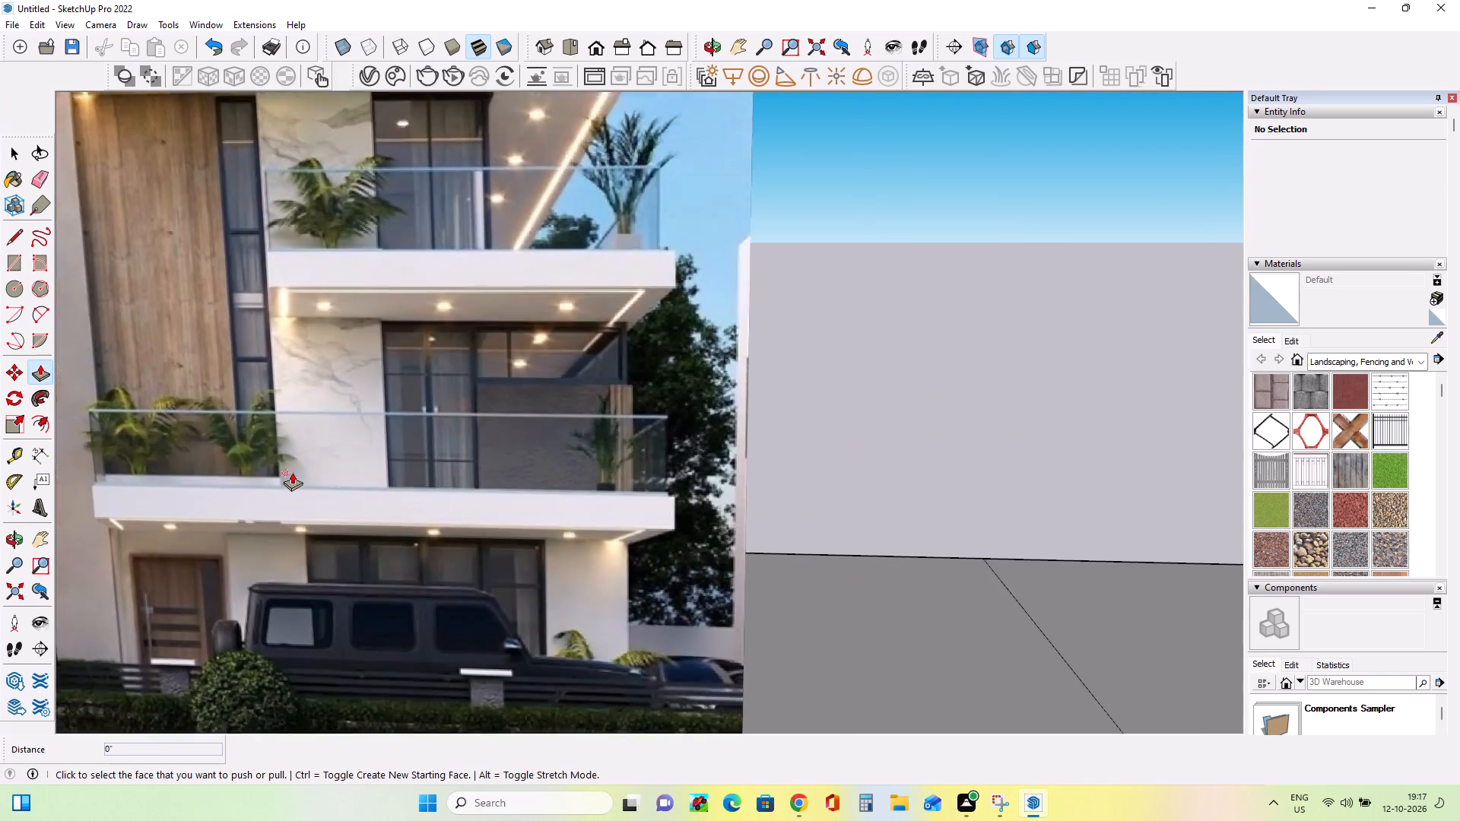
scroll(292, 472, up, 2)
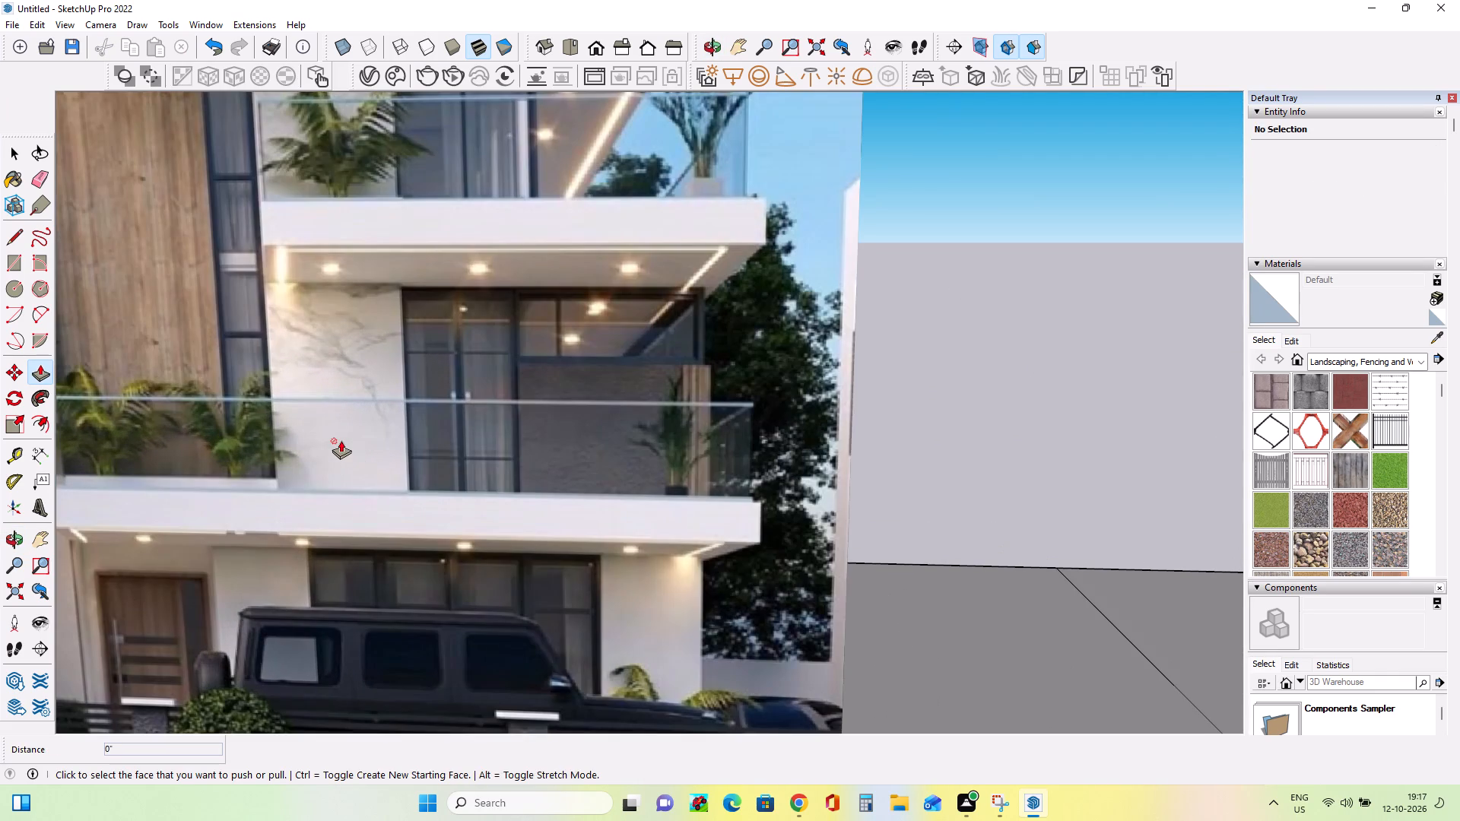
scroll(341, 439, down, 10)
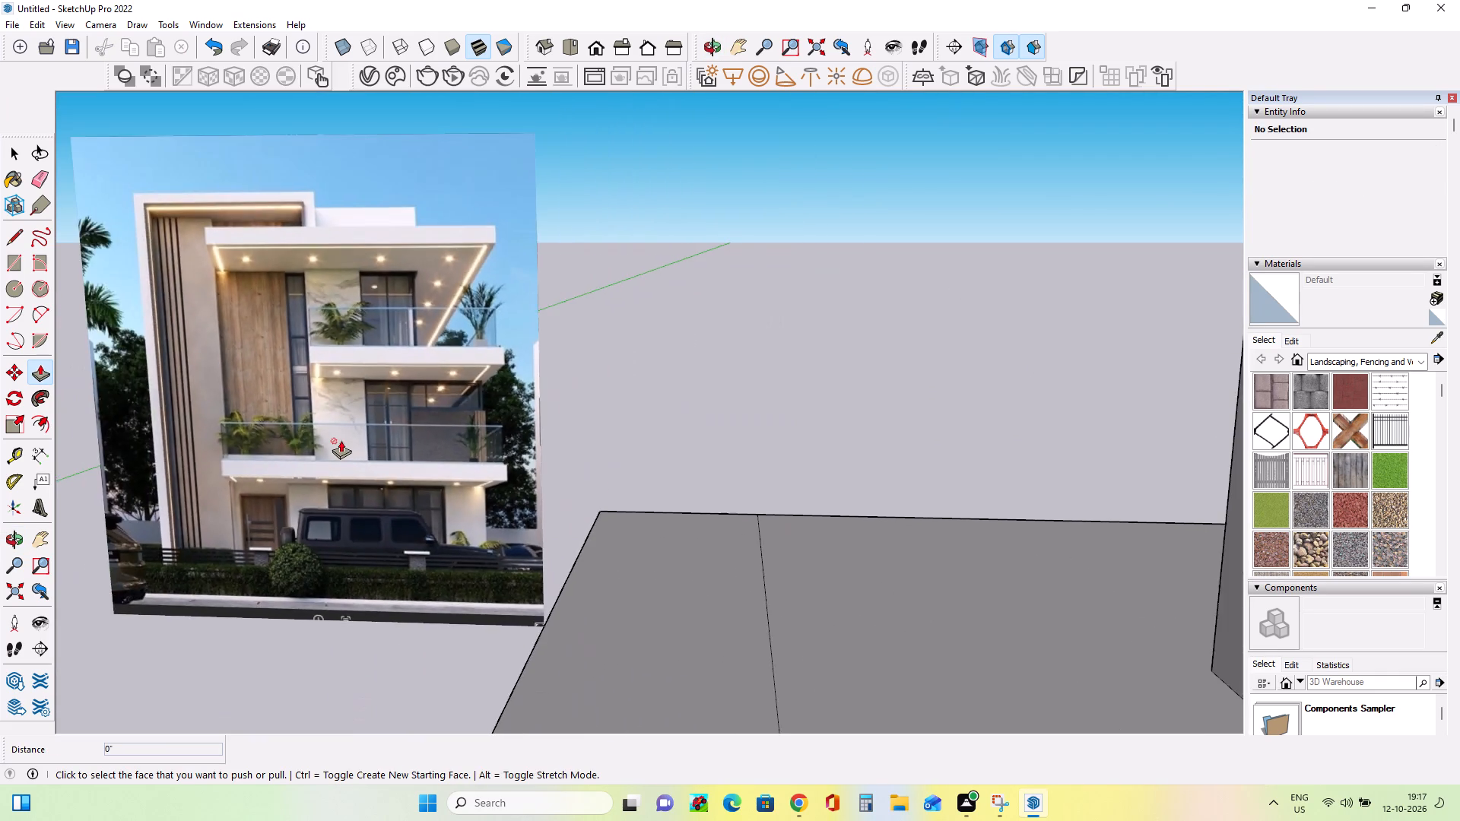
scroll(341, 440, down, 10)
middle_drag(798, 357, 812, 410)
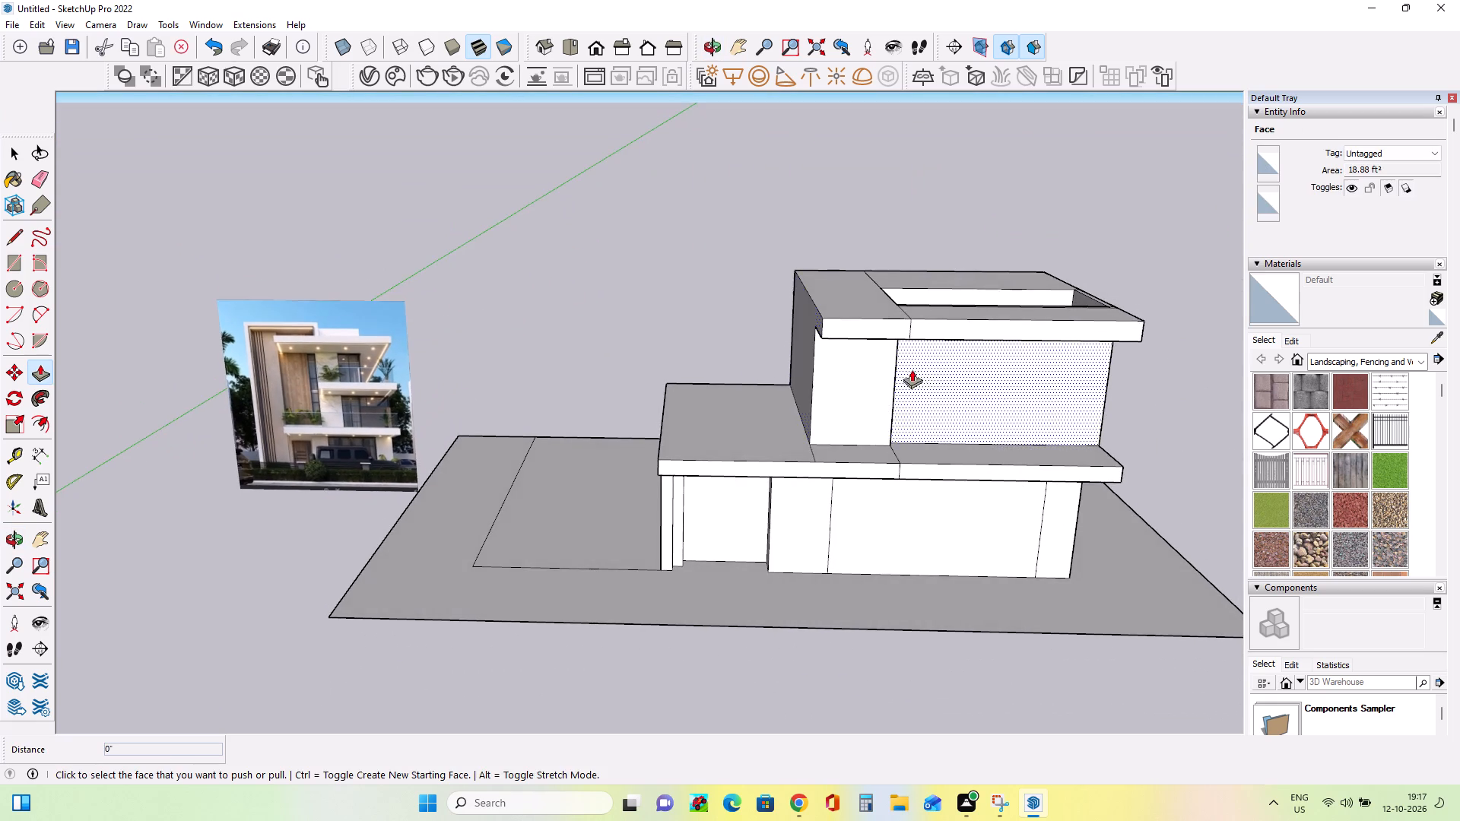
scroll(938, 369, up, 3)
middle_drag(938, 367, 931, 347)
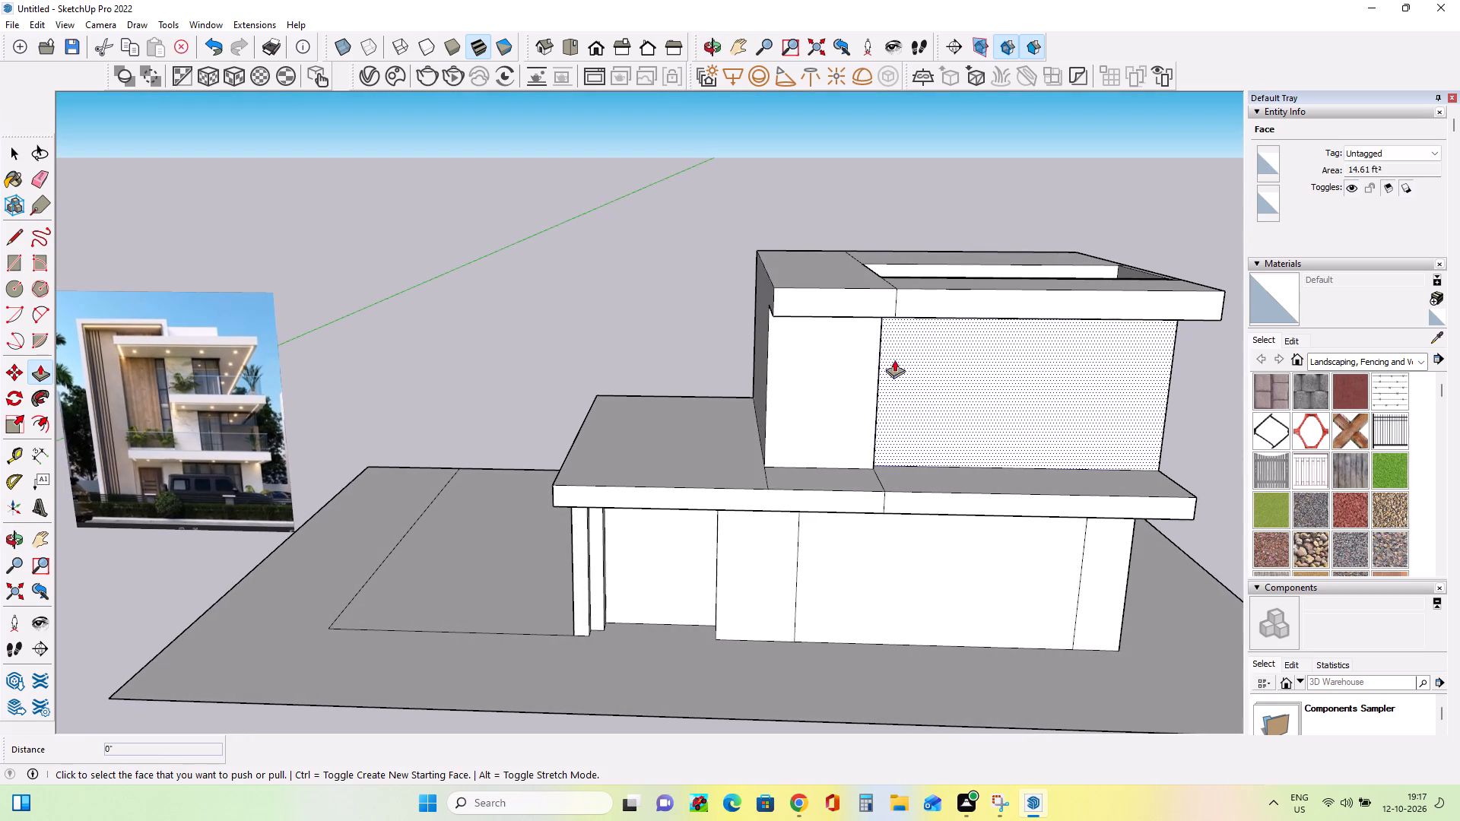
middle_drag(815, 360, 829, 318)
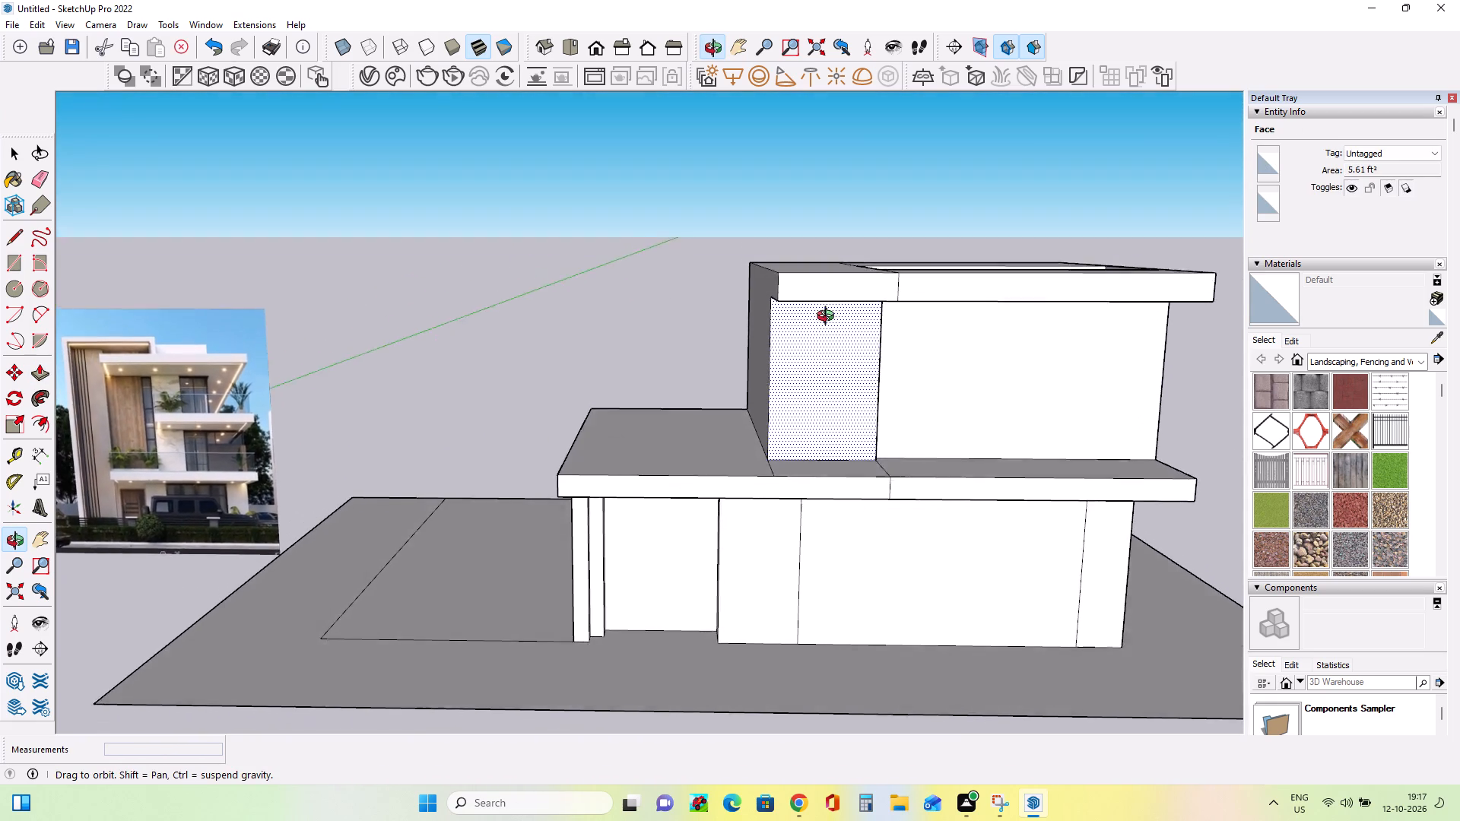
middle_drag(829, 318, 827, 294)
middle_drag(925, 348, 864, 339)
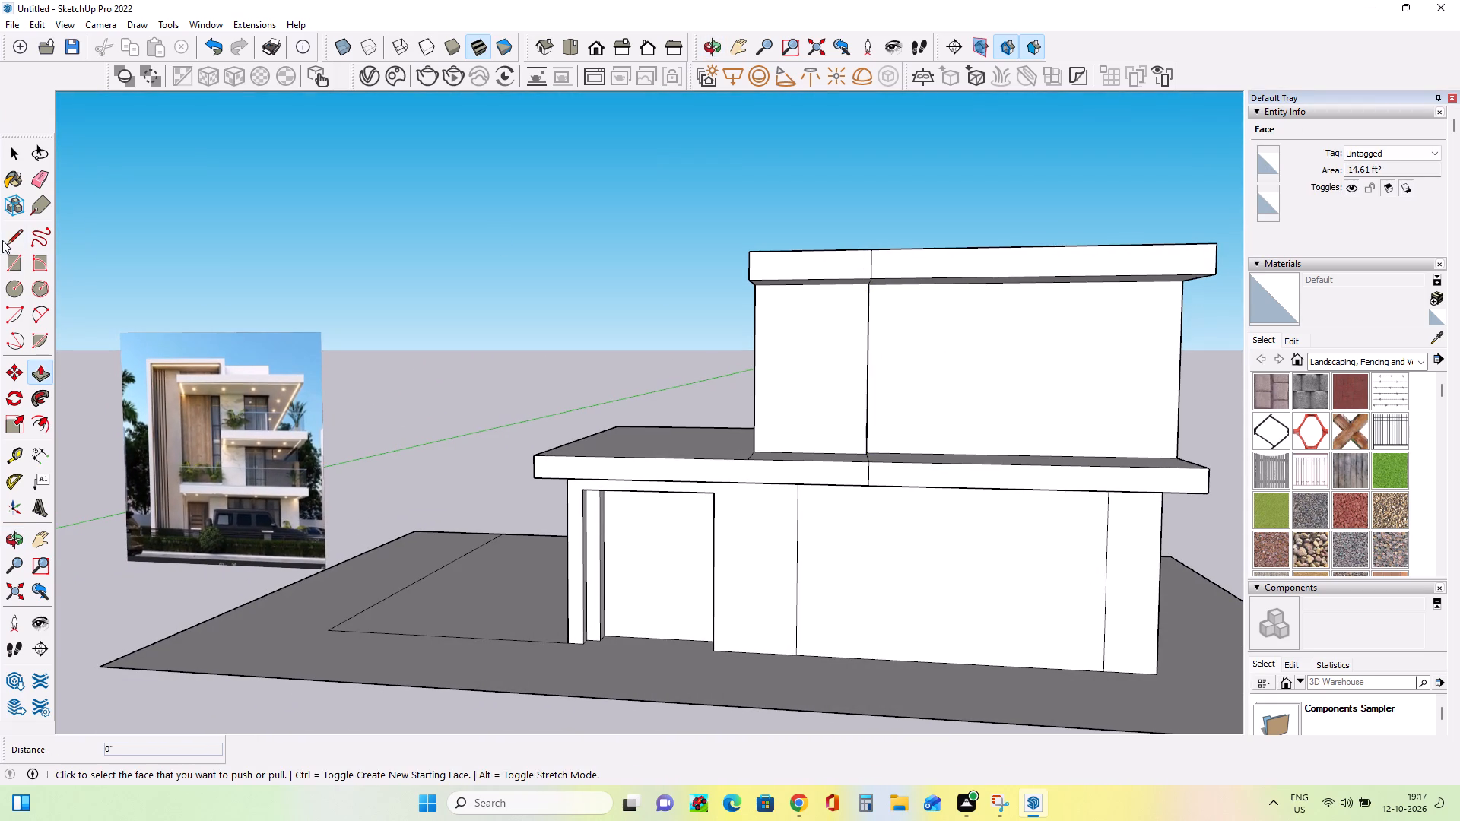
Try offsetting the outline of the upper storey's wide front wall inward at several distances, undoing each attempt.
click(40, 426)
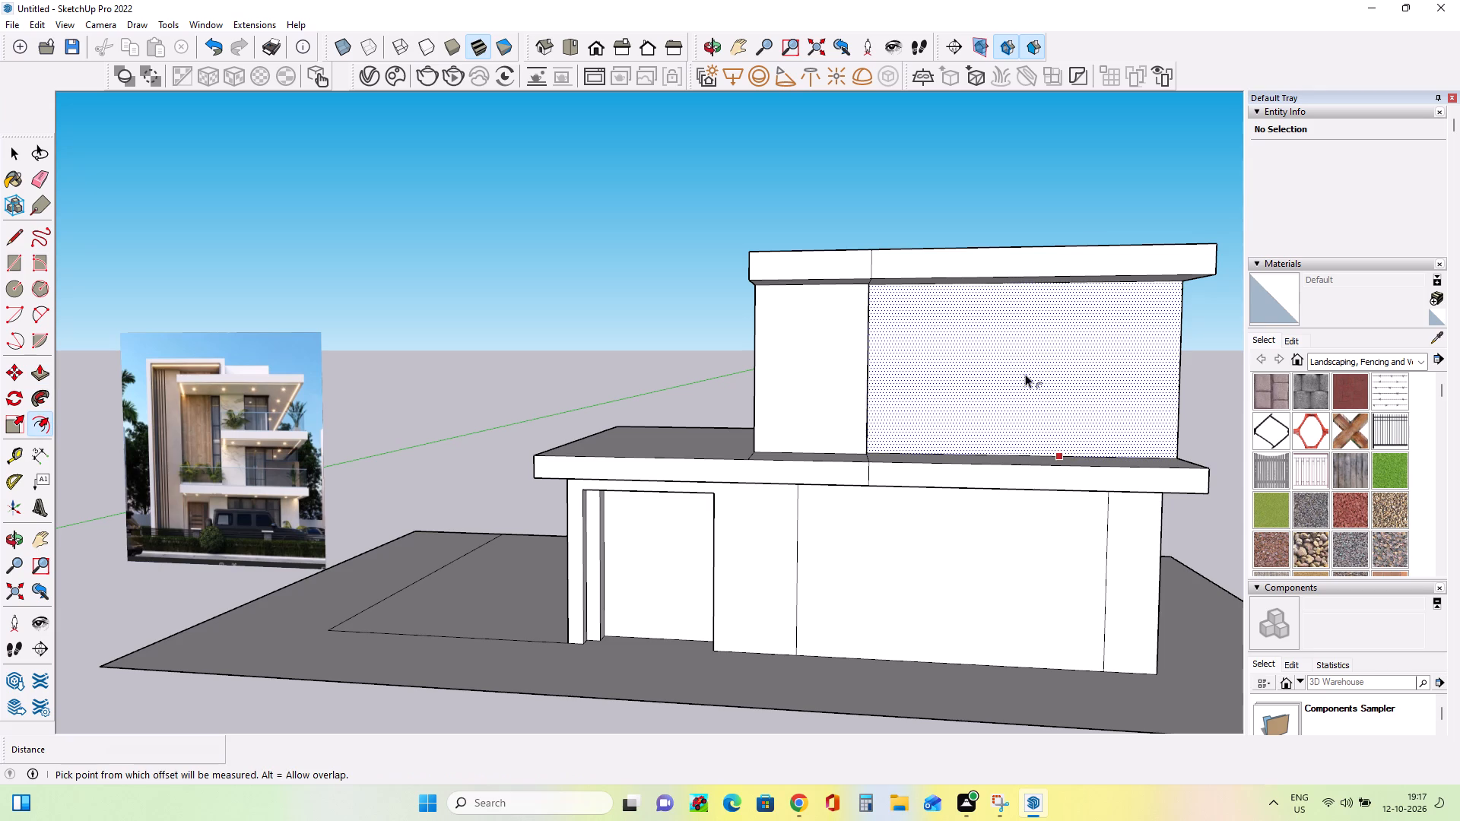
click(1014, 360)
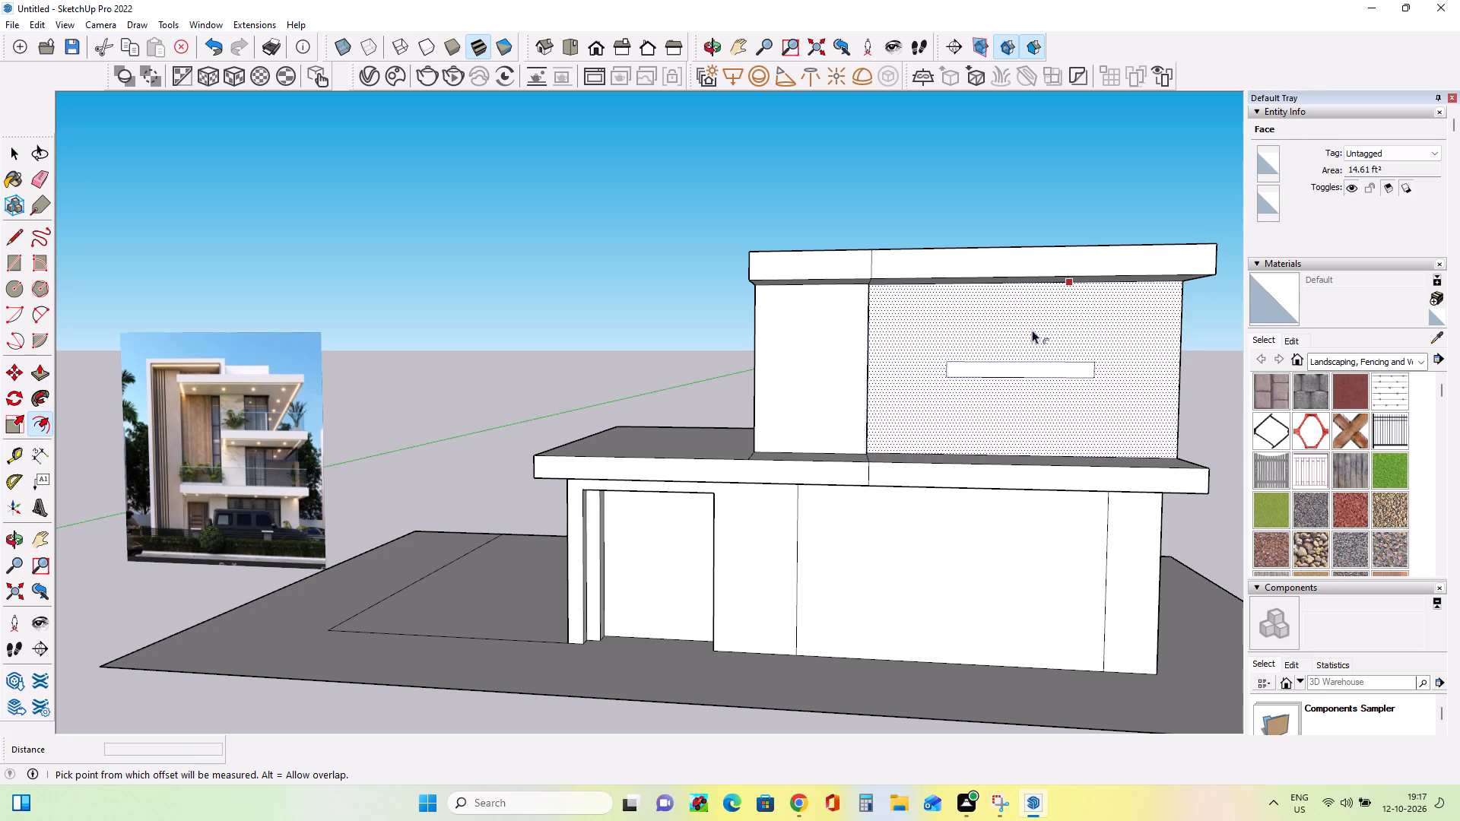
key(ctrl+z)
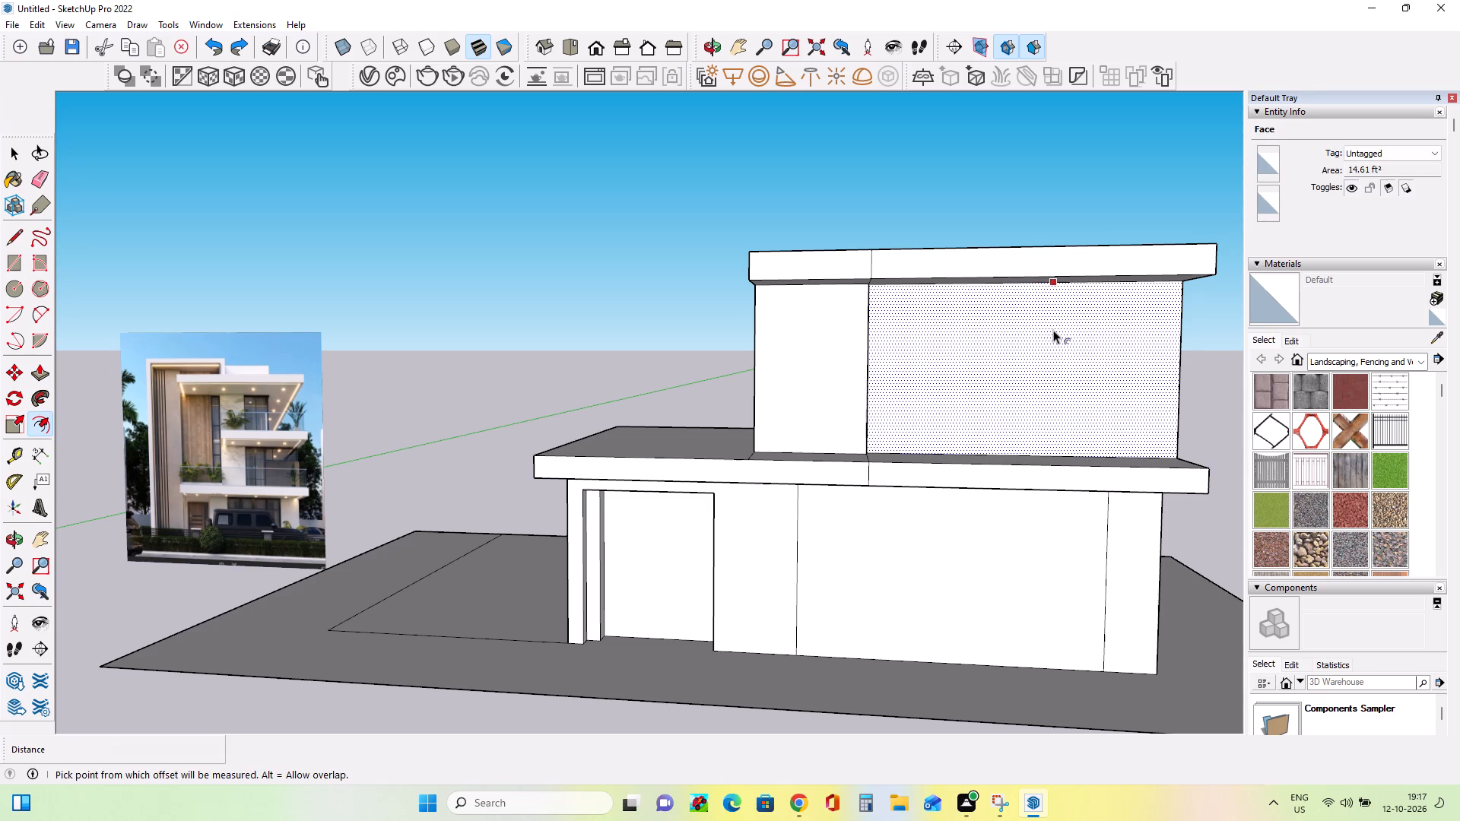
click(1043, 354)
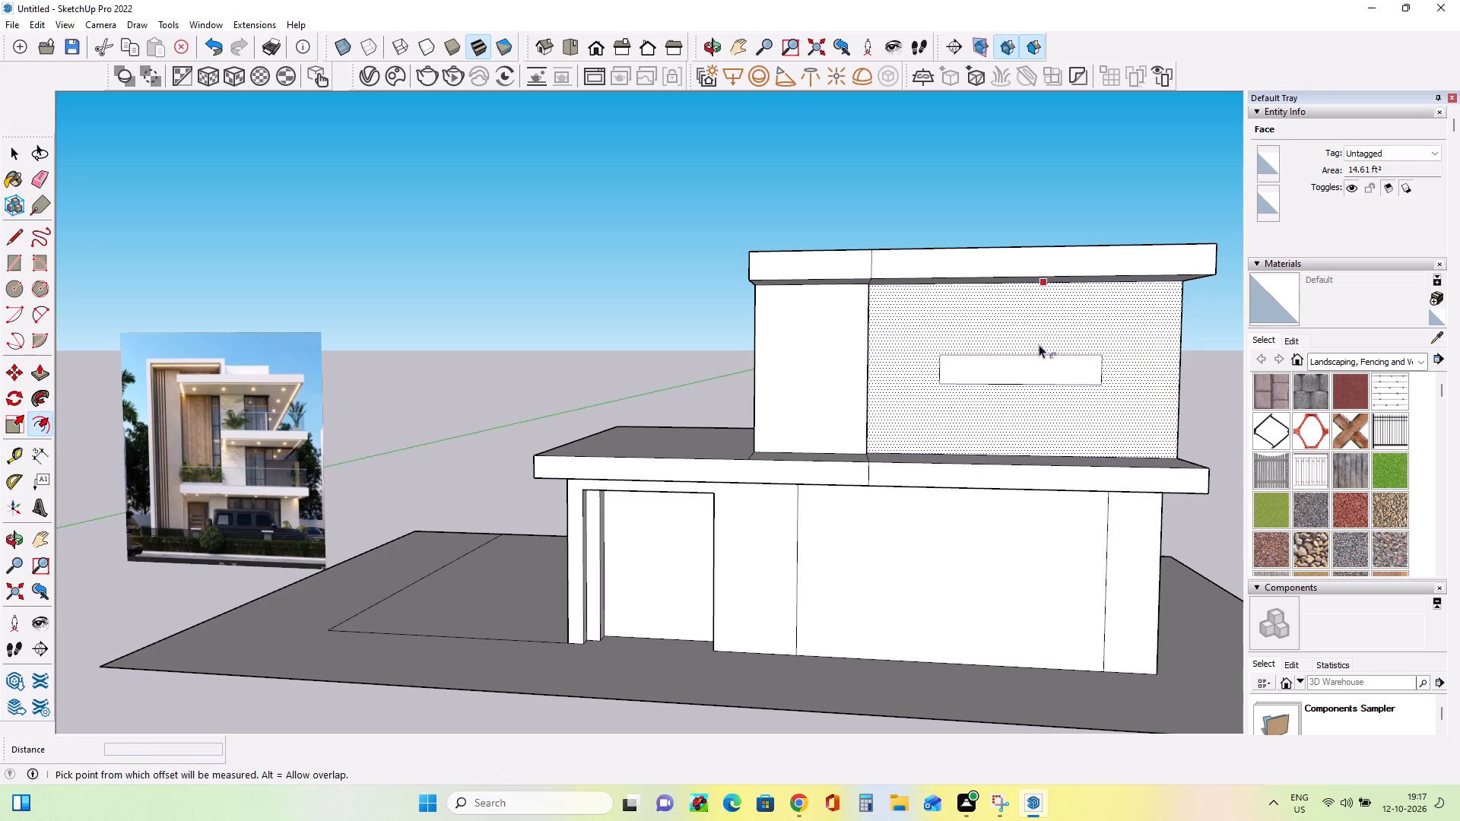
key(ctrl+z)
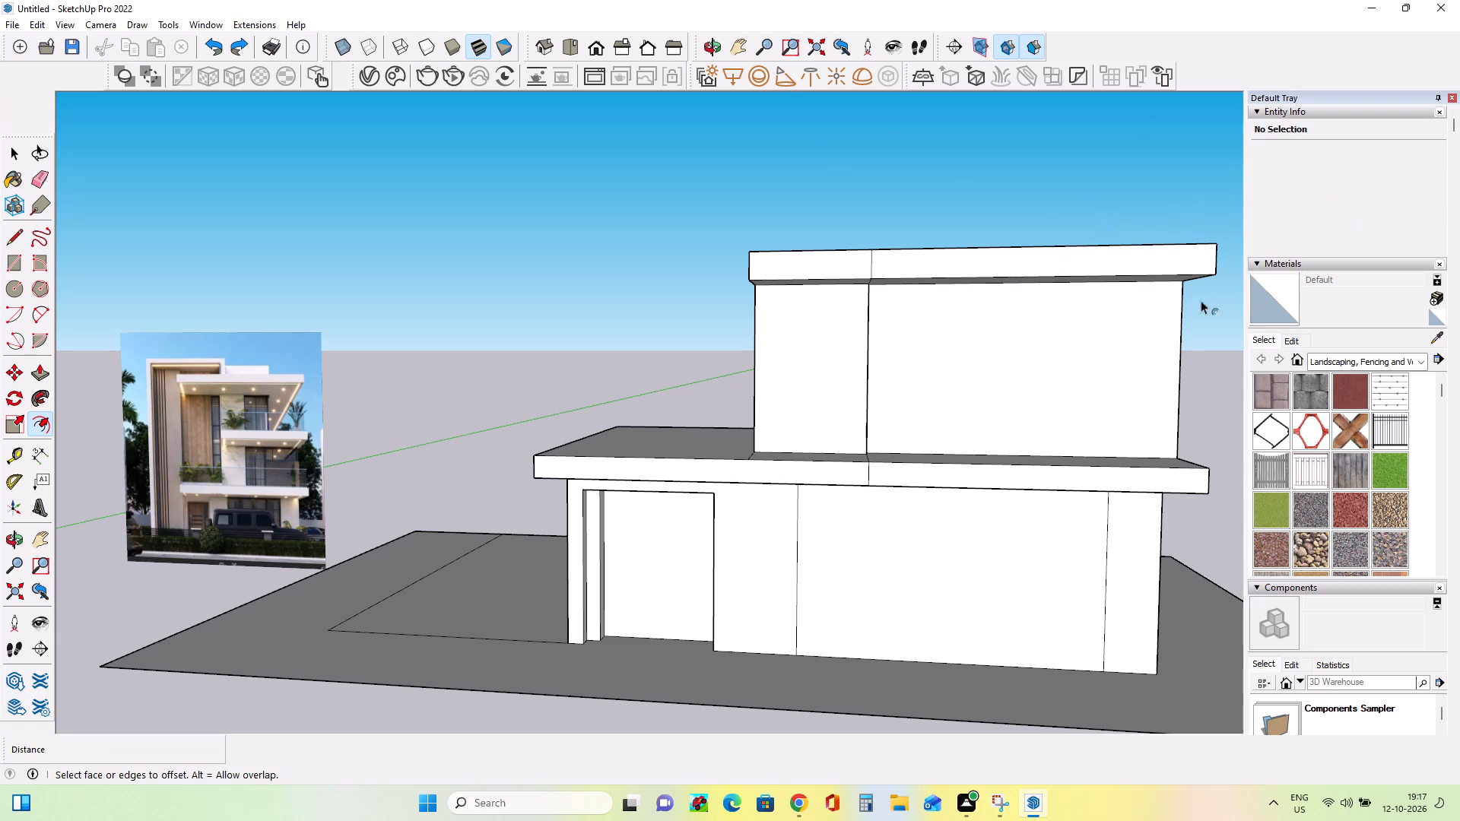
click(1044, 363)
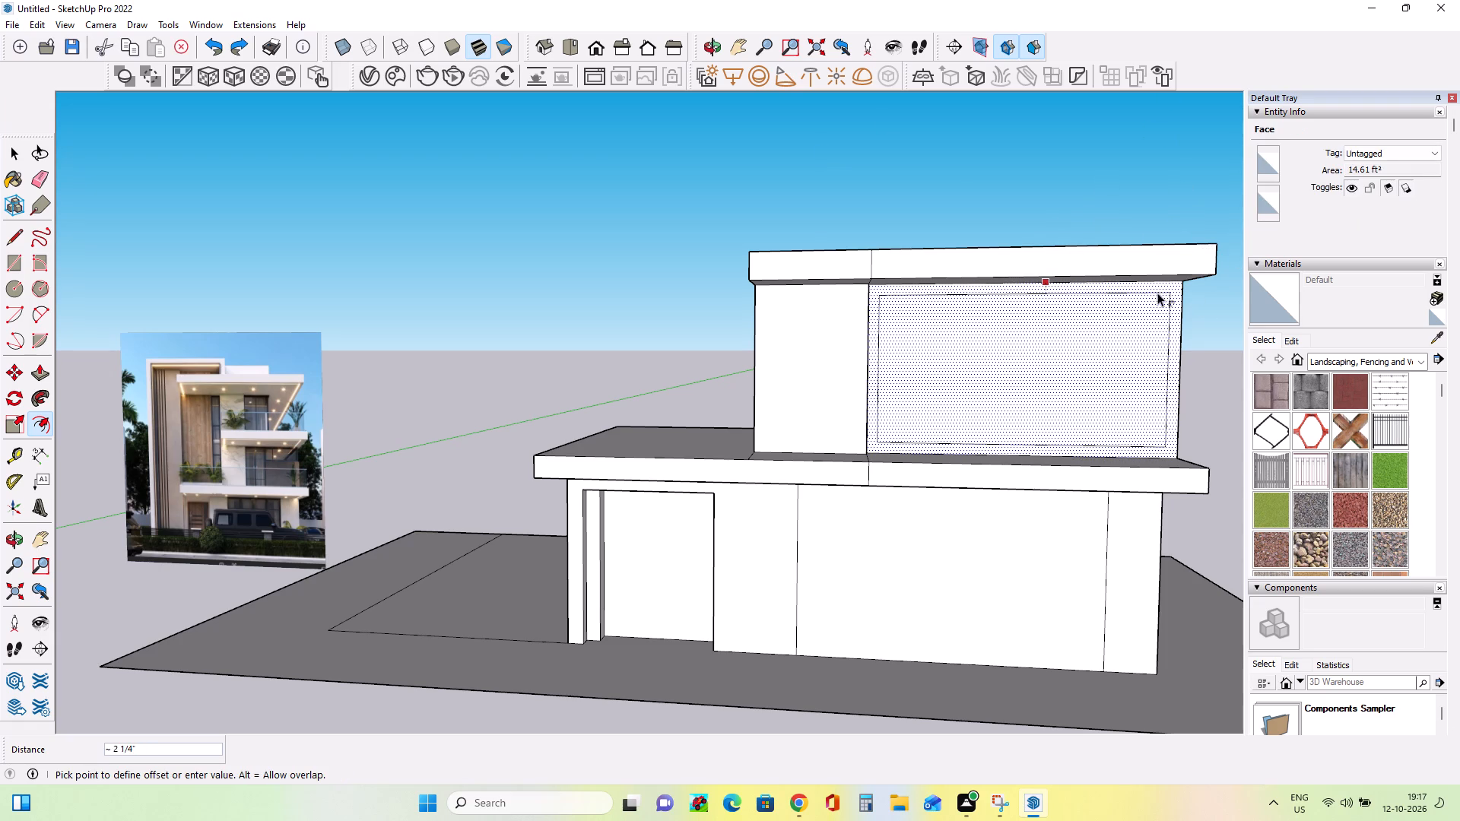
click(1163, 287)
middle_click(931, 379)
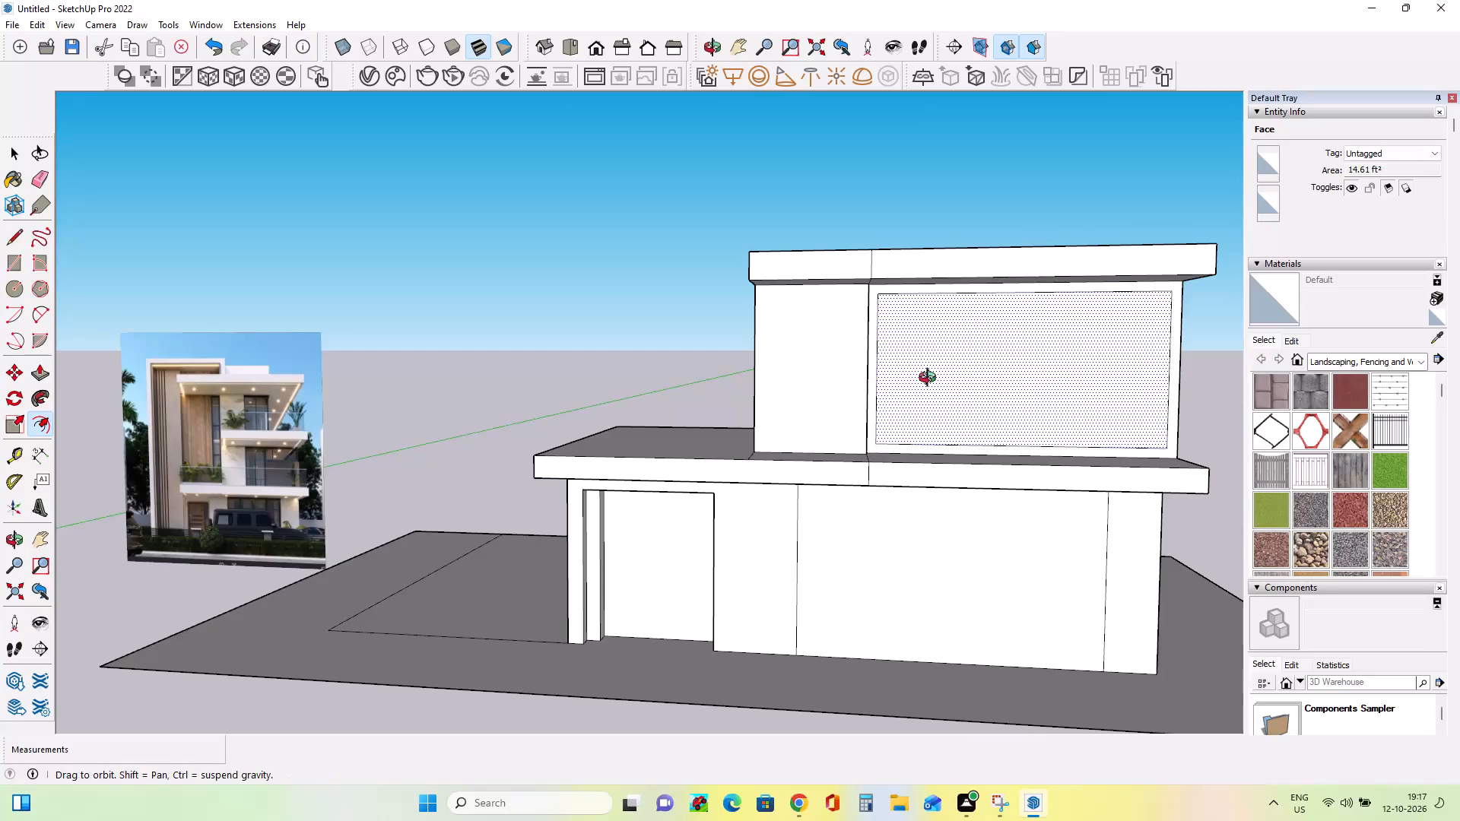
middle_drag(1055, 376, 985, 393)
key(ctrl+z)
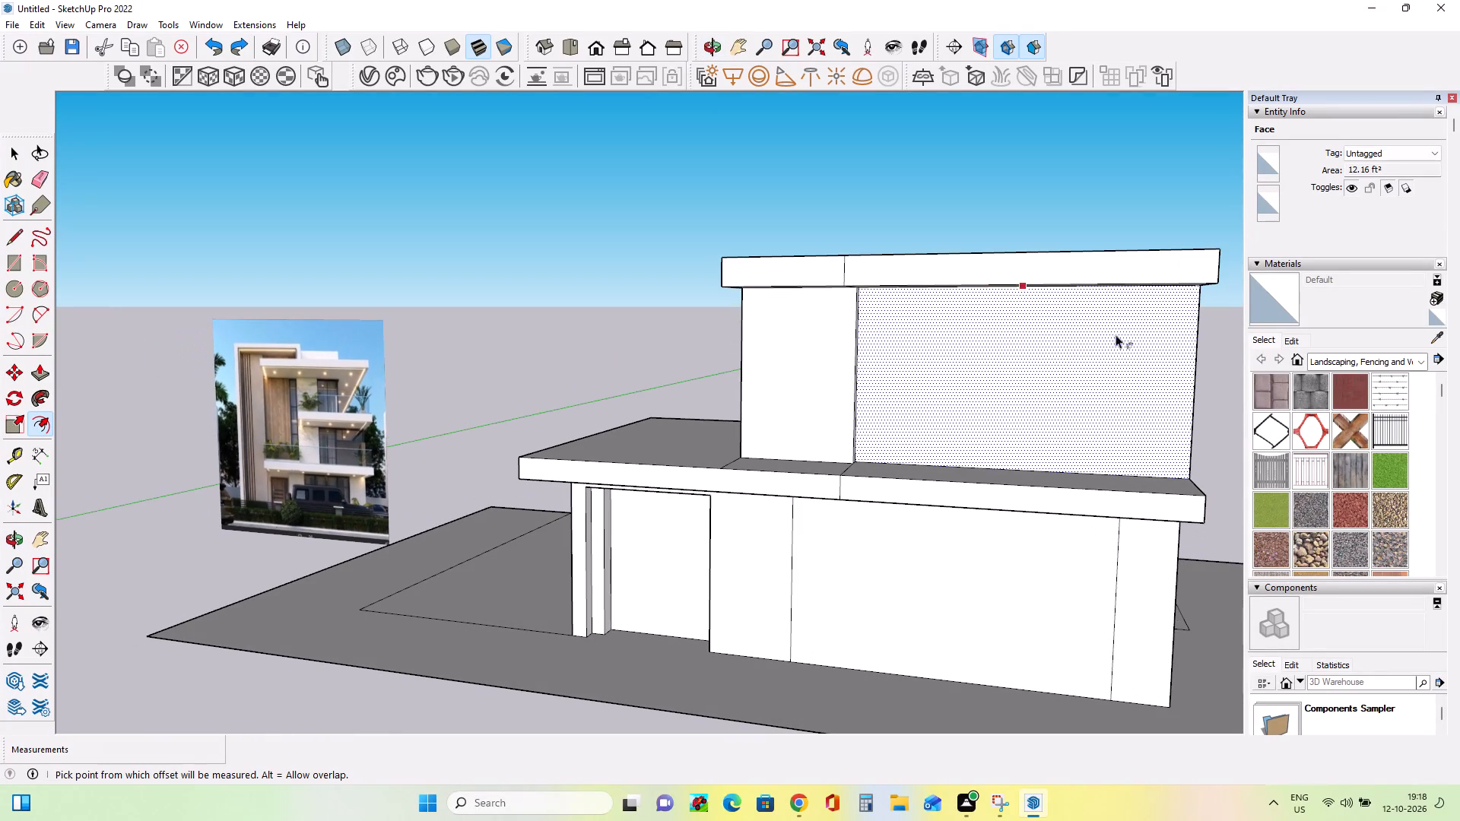
Offset the outline of the upper storey's wide front wall inward about 1 5/16" to form a thin frame.
click(1081, 362)
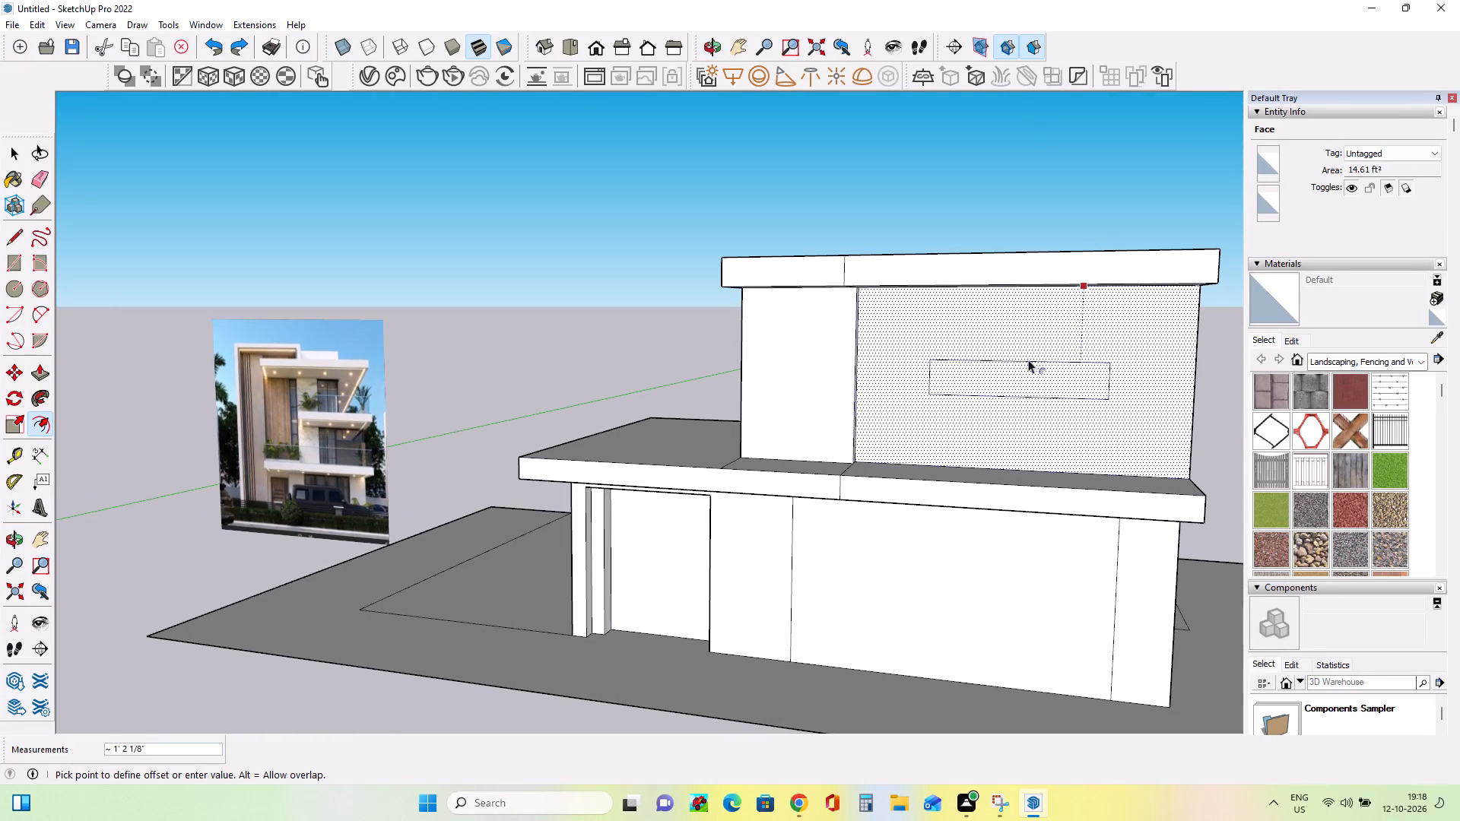
click(1179, 293)
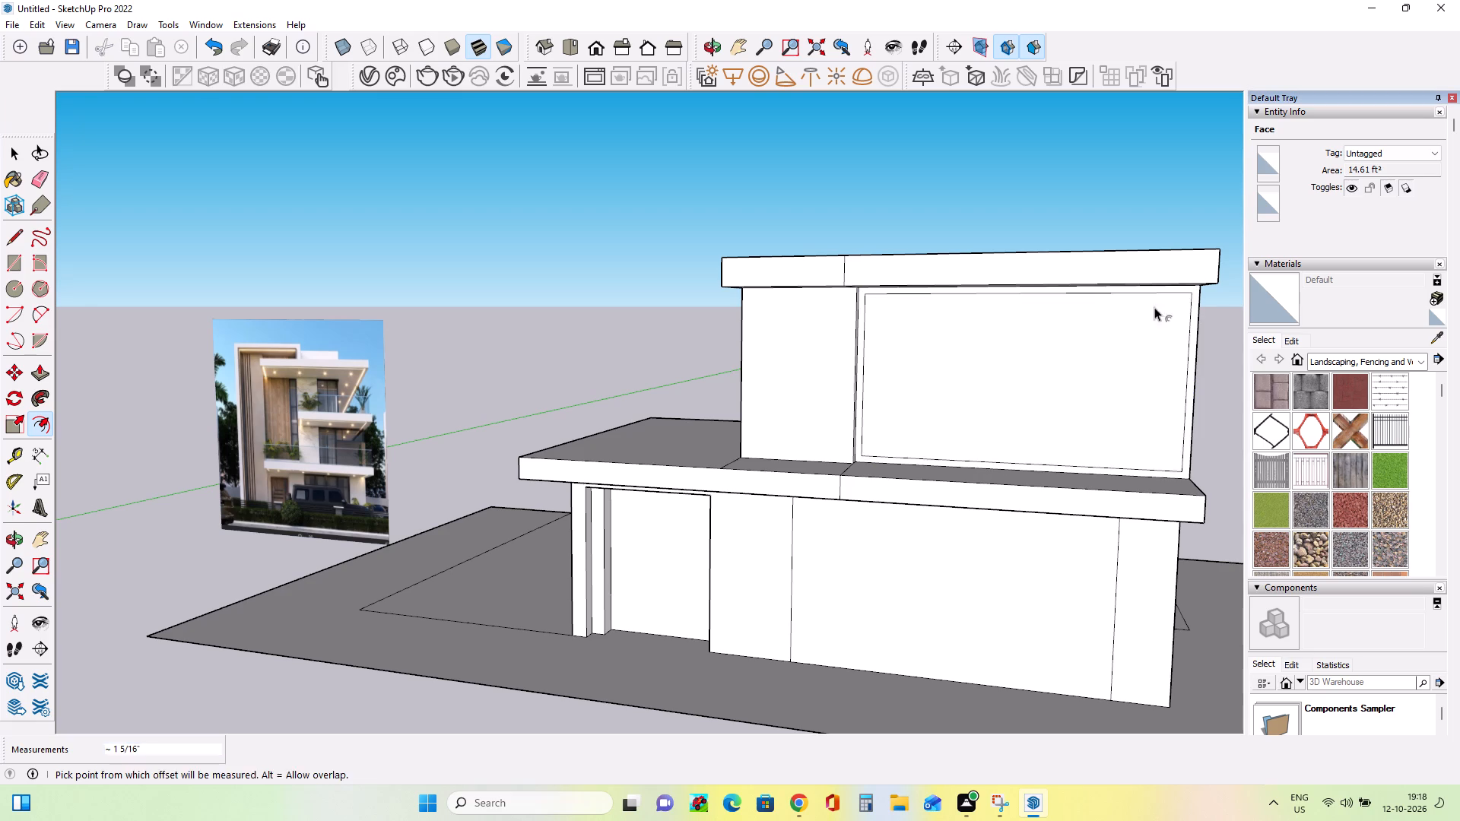
Paint the thin frame around the upper storey's wide front wall with the Asphalt New material from Asphalt and Concrete.
middle_drag(909, 431, 1081, 421)
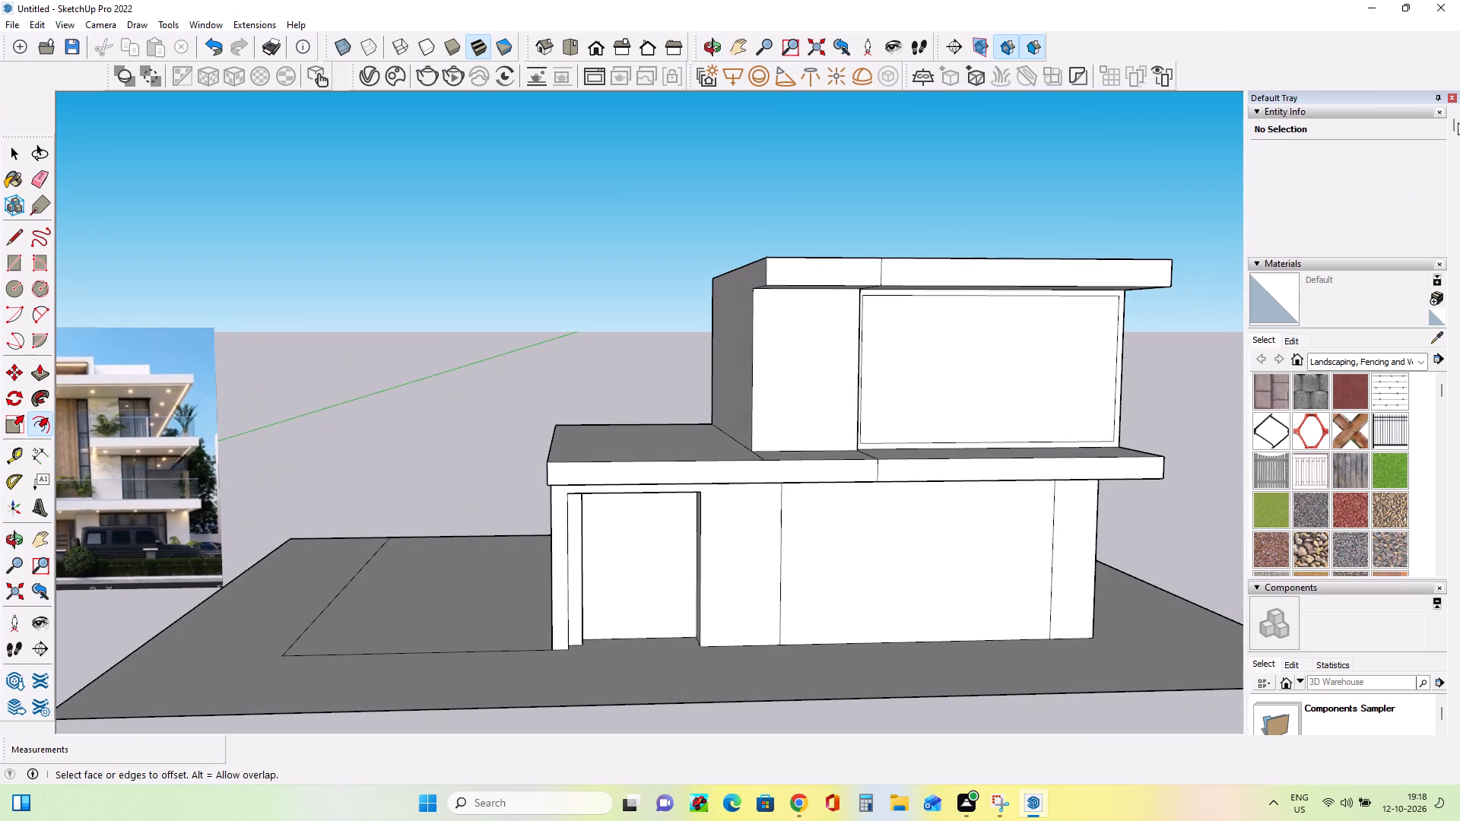
click(1359, 358)
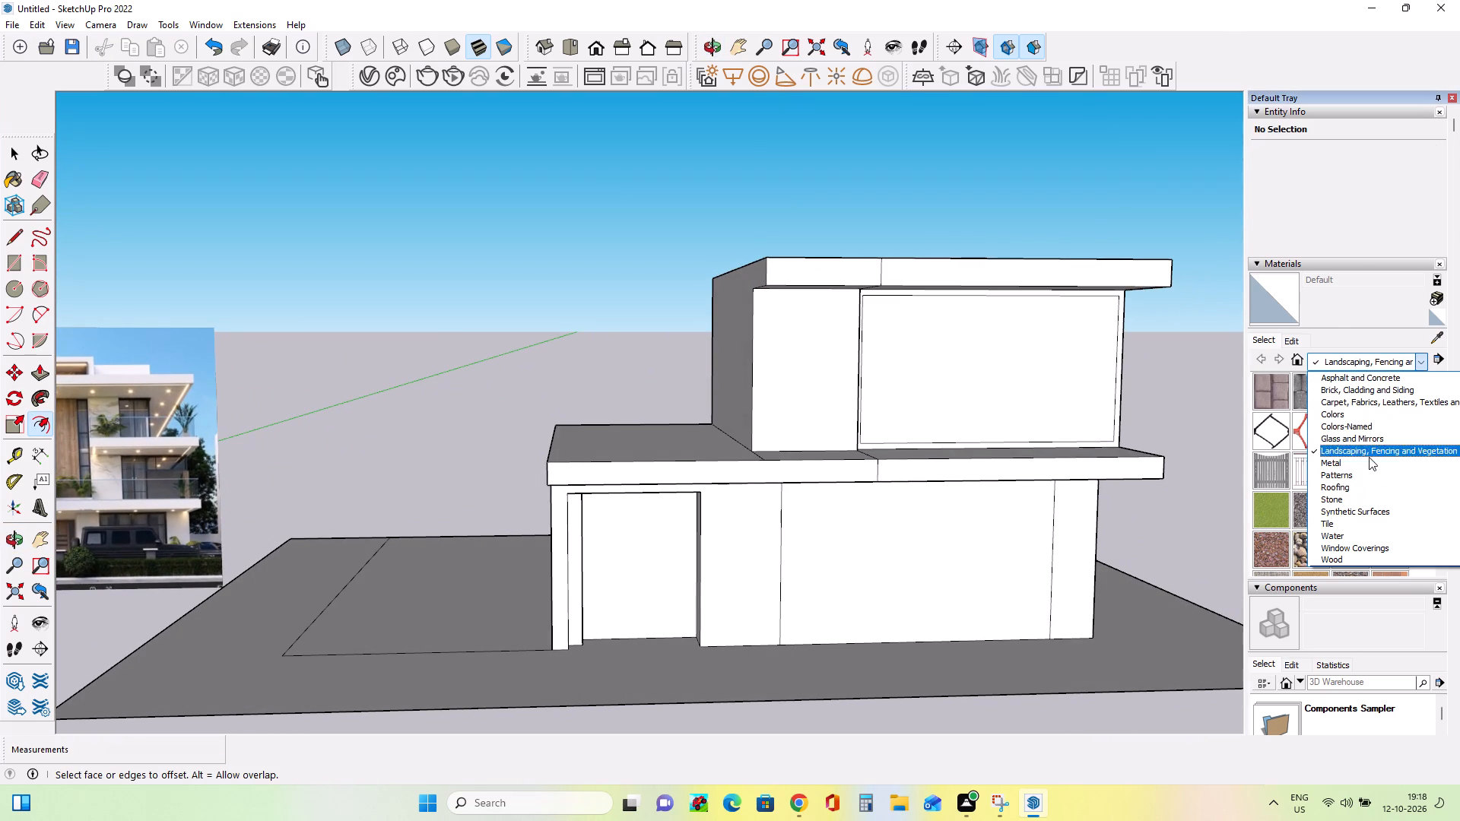
scroll(1363, 468, up, 7)
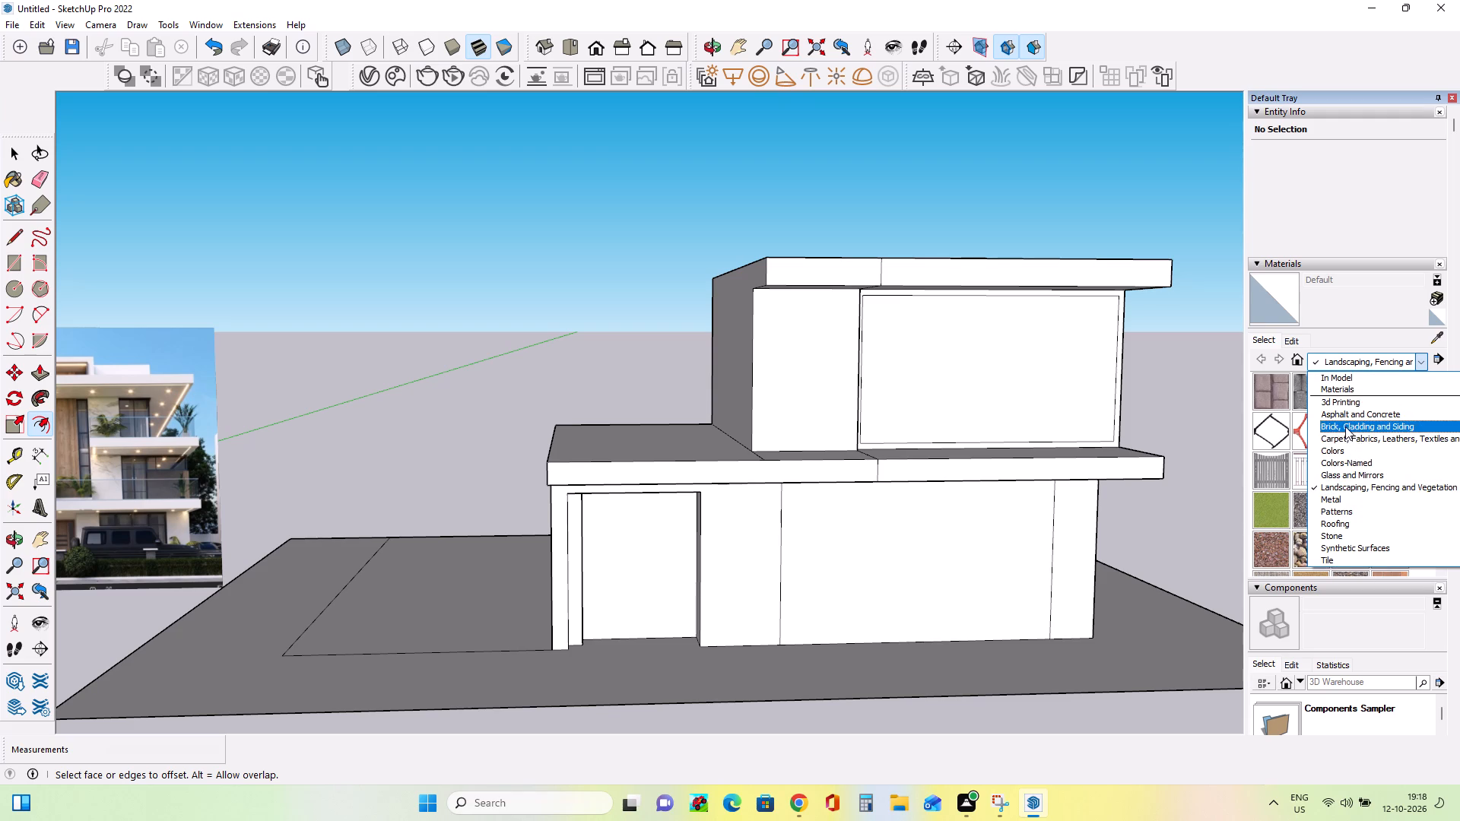
click(1360, 469)
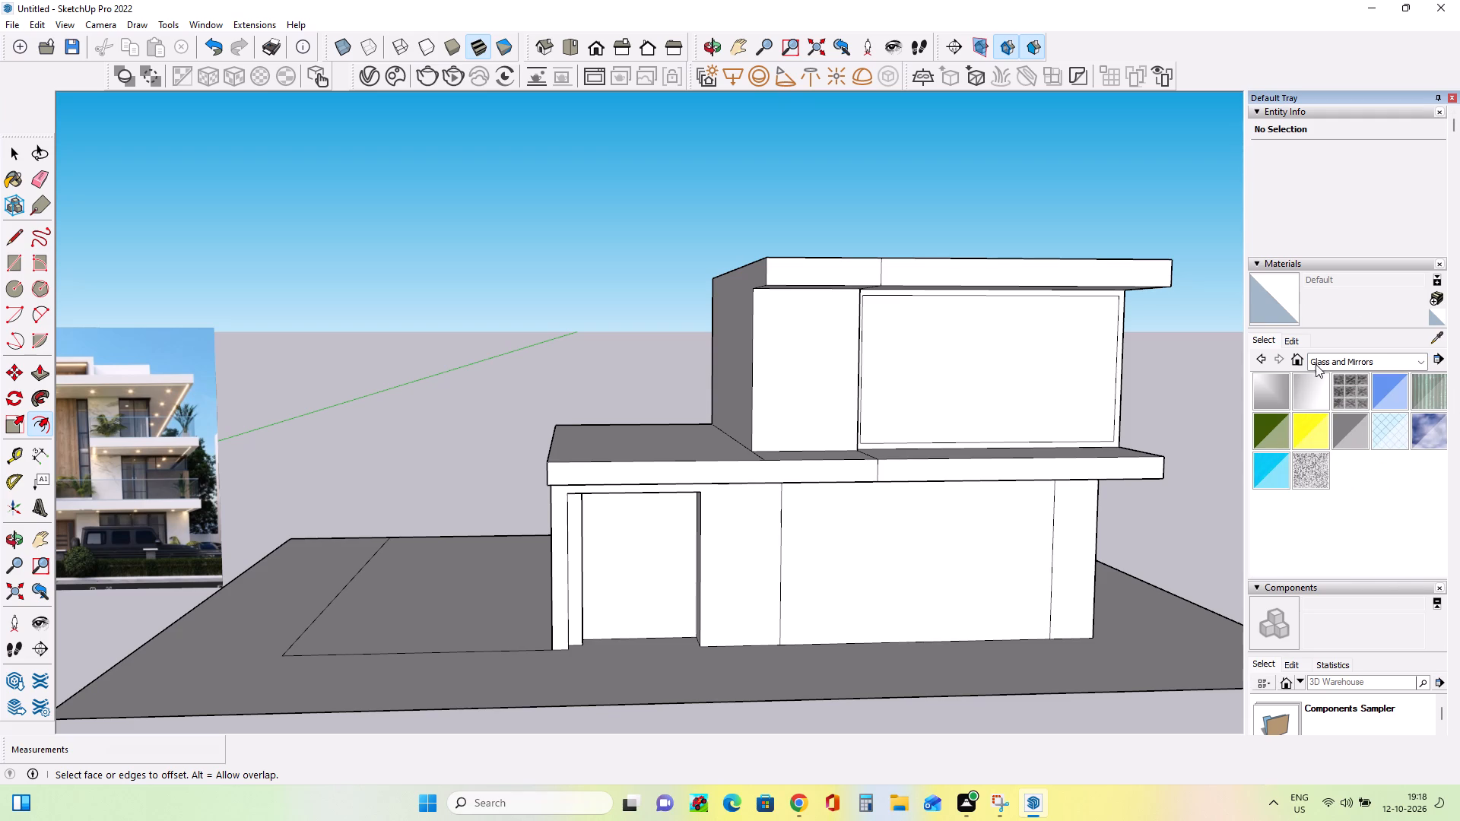
click(1345, 362)
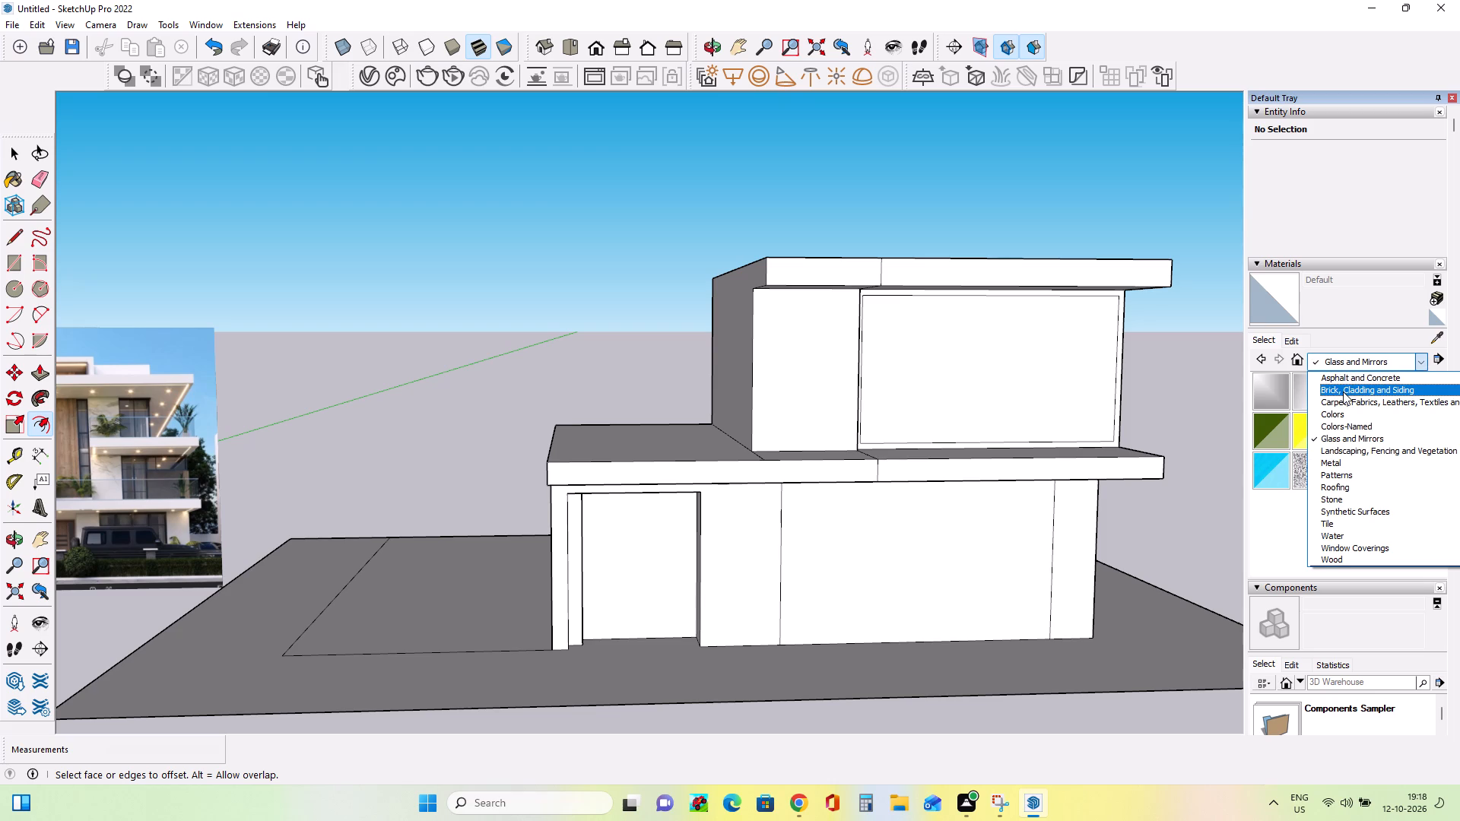
click(1343, 377)
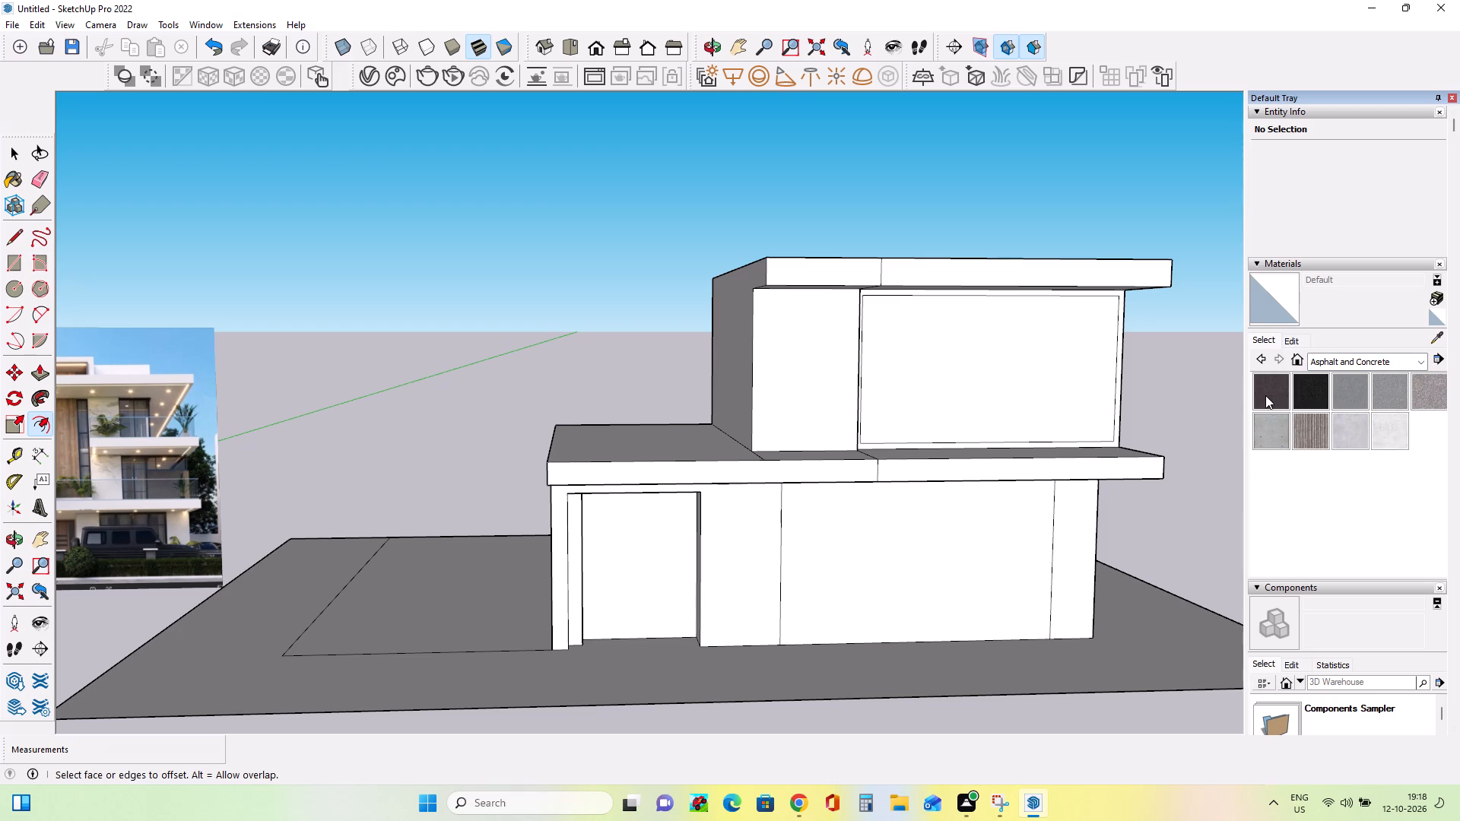
click(1265, 395)
scroll(860, 426, up, 15)
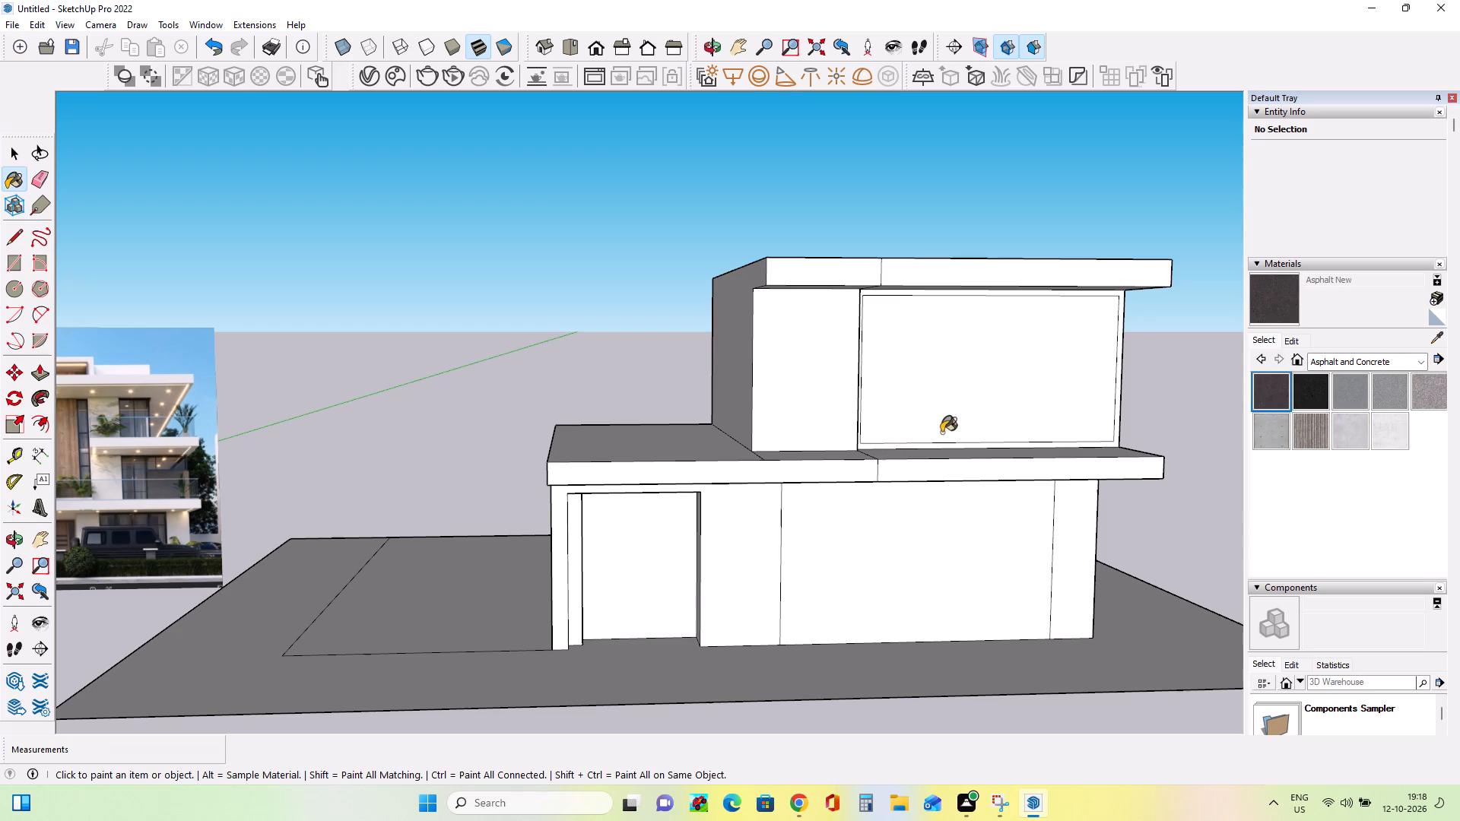
scroll(941, 433, up, 2)
click(953, 458)
Draw a line across the upper storey's side wall at floor slab level, from the framed wall's lower corner to the rear edge.
scroll(849, 439, down, 6)
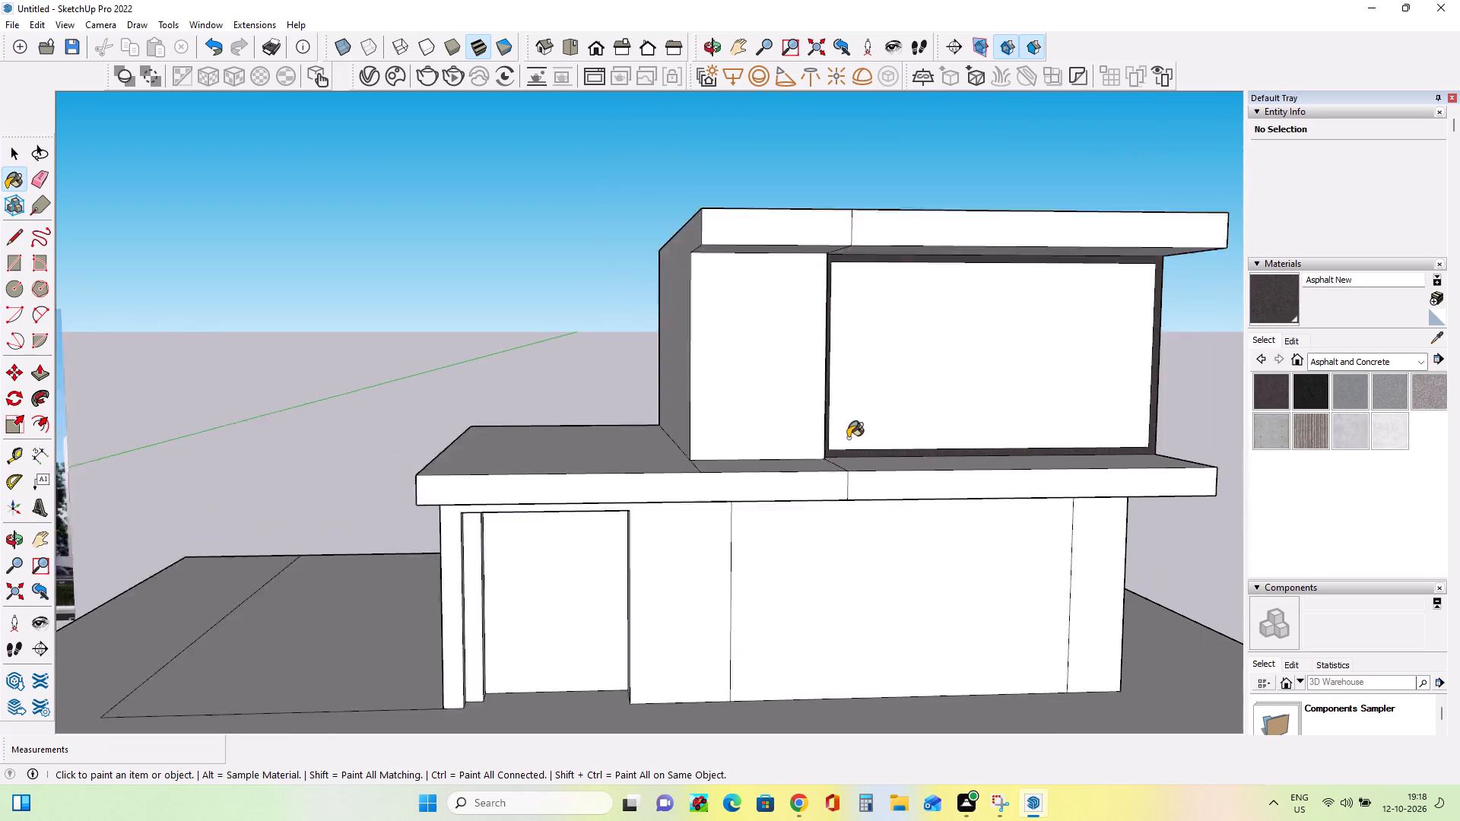
scroll(848, 438, down, 1)
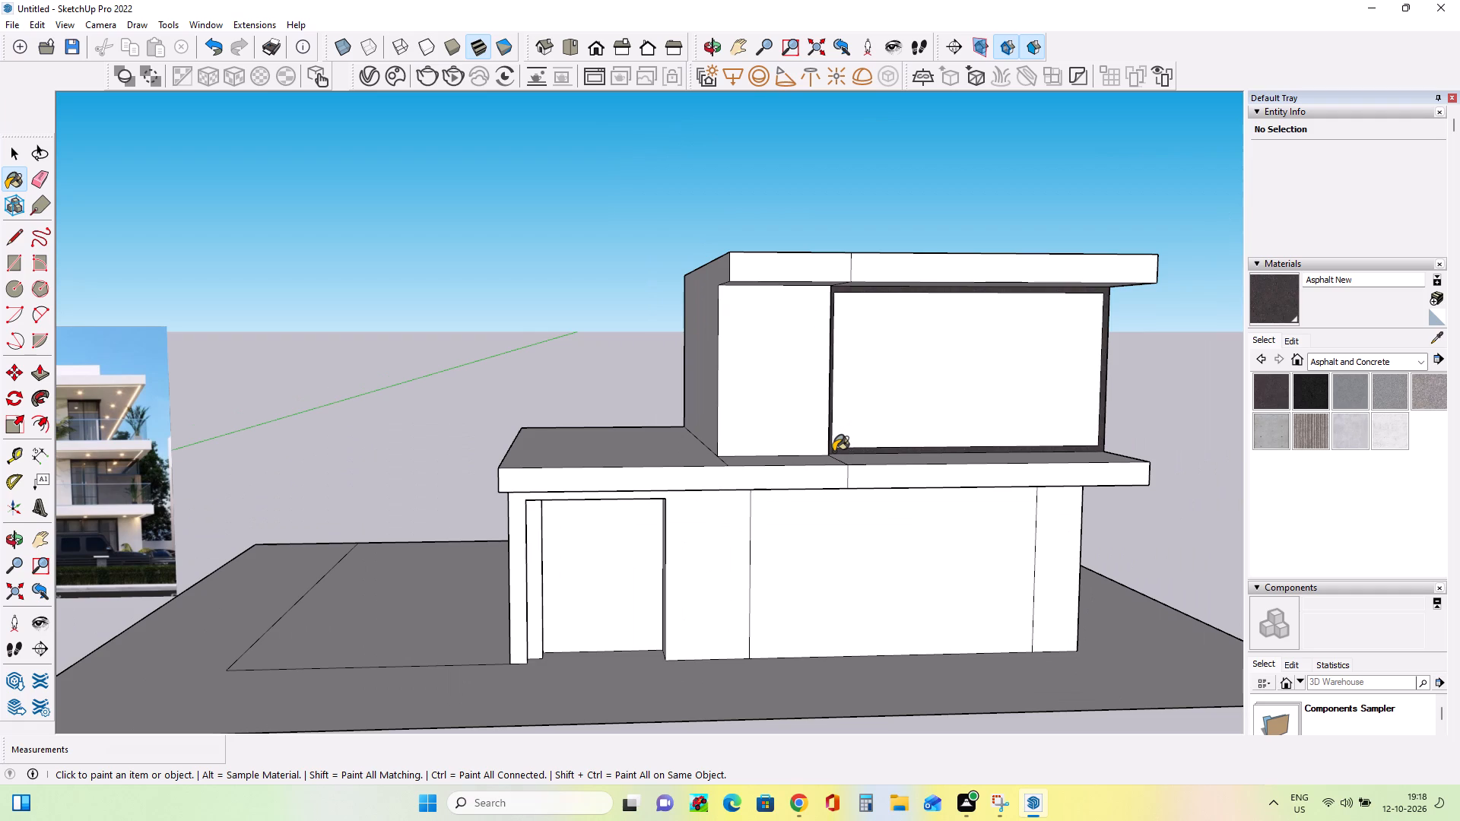
middle_drag(833, 452, 370, 508)
middle_drag(847, 491, 755, 493)
scroll(818, 495, up, 3)
middle_drag(787, 496, 761, 496)
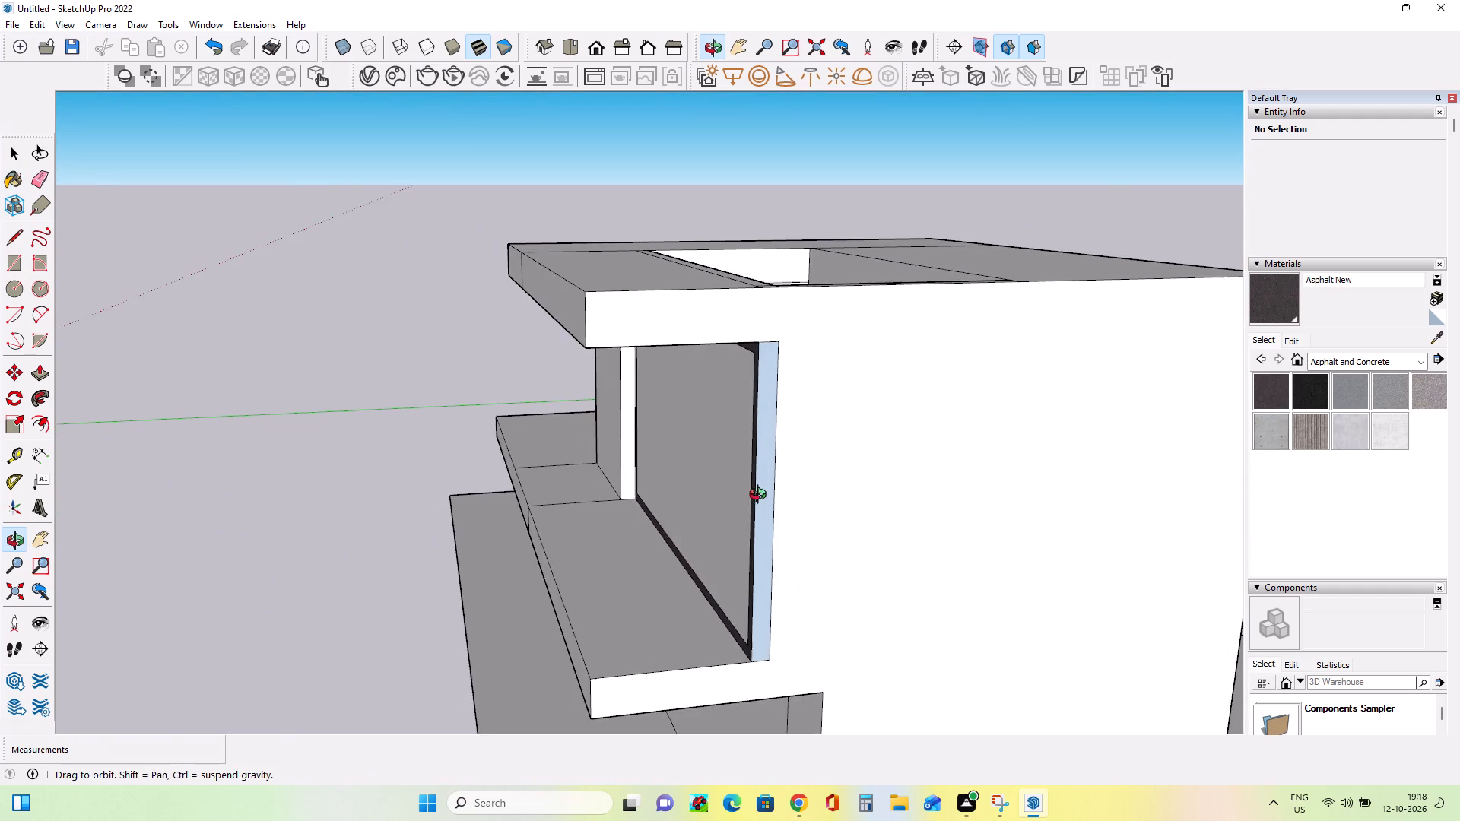
middle_drag(761, 496, 702, 506)
middle_drag(838, 501, 849, 510)
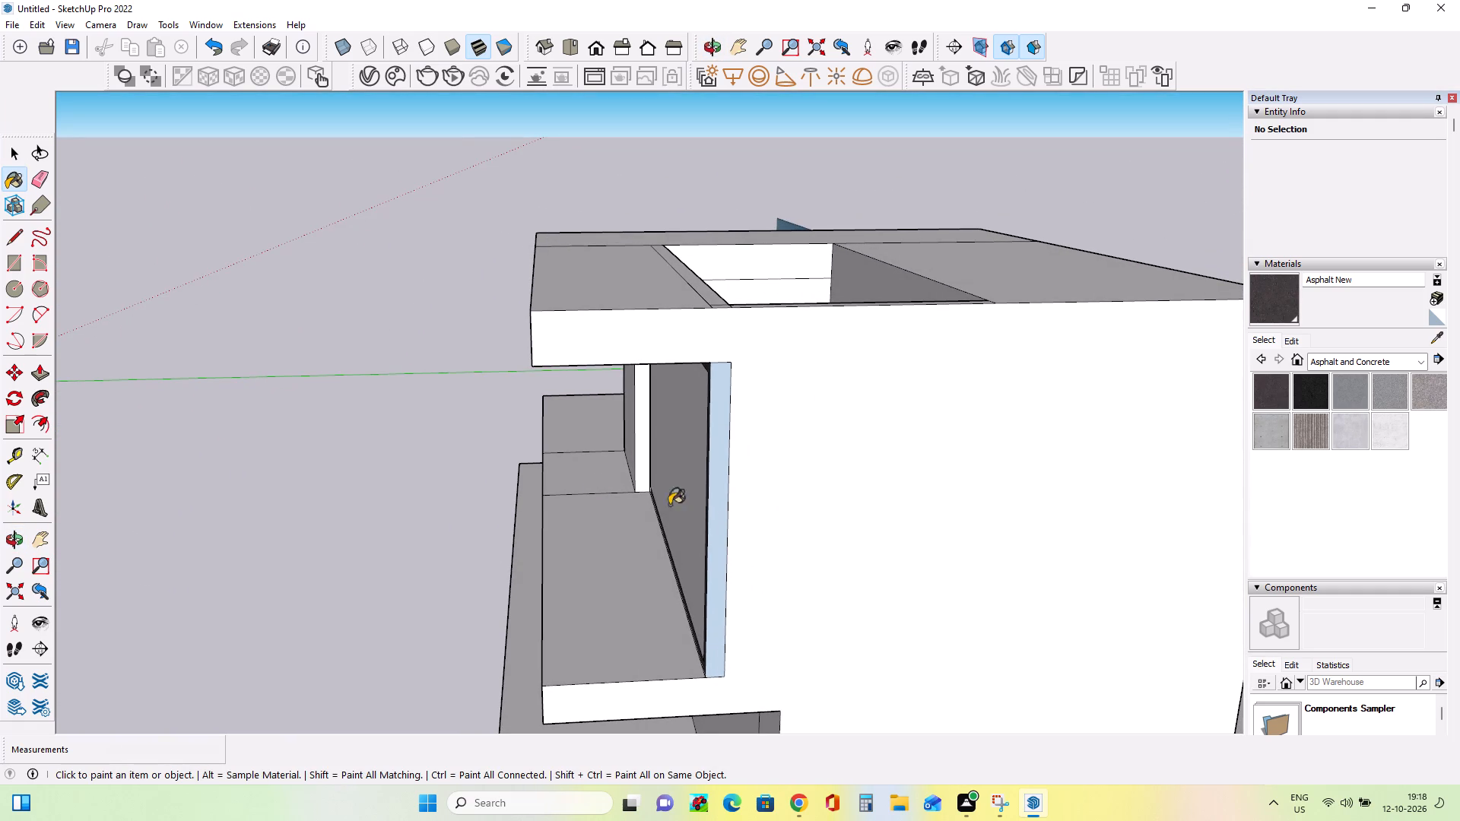
click(15, 233)
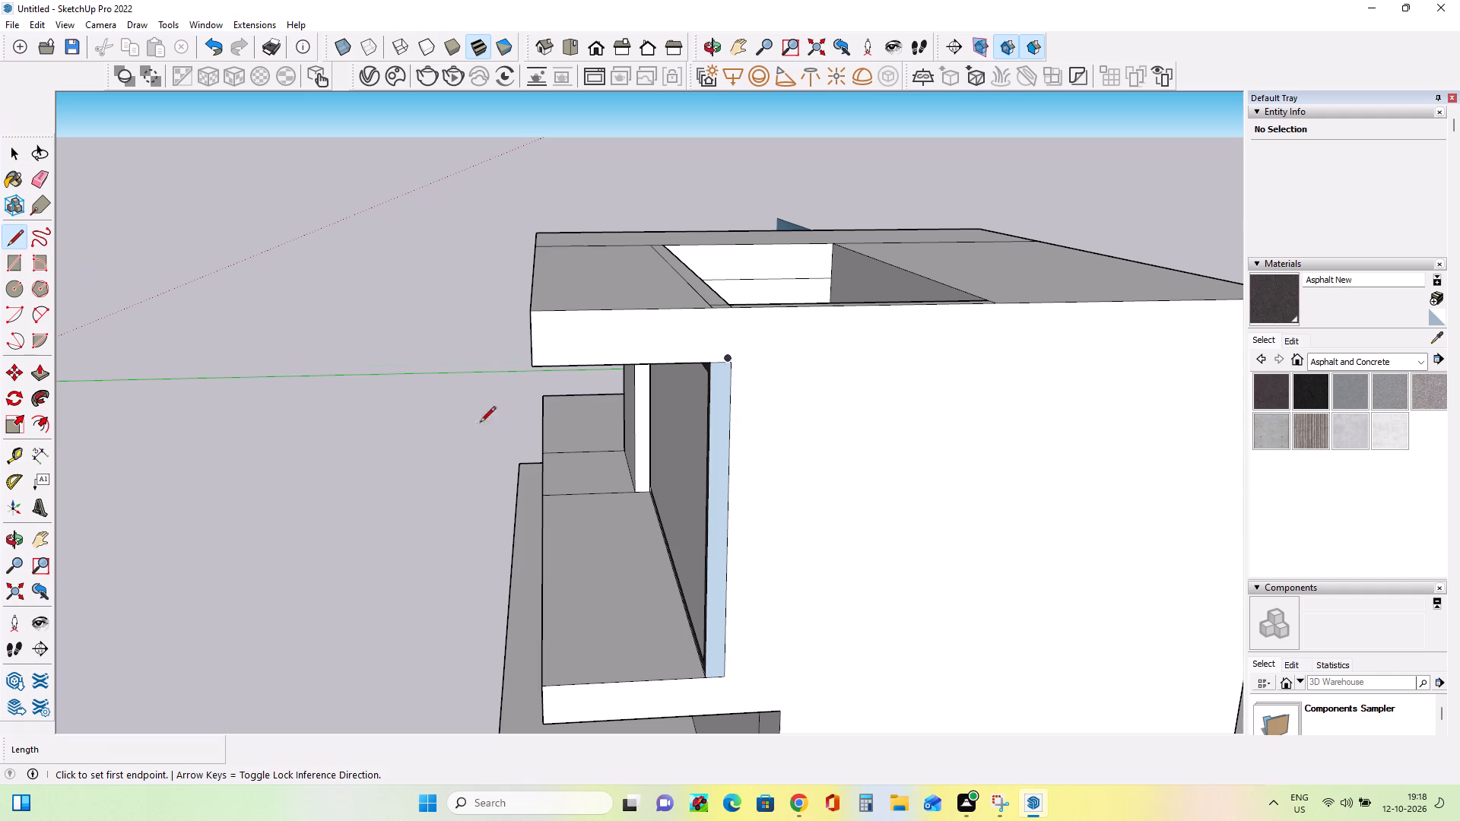
scroll(535, 444, down, 3)
click(654, 588)
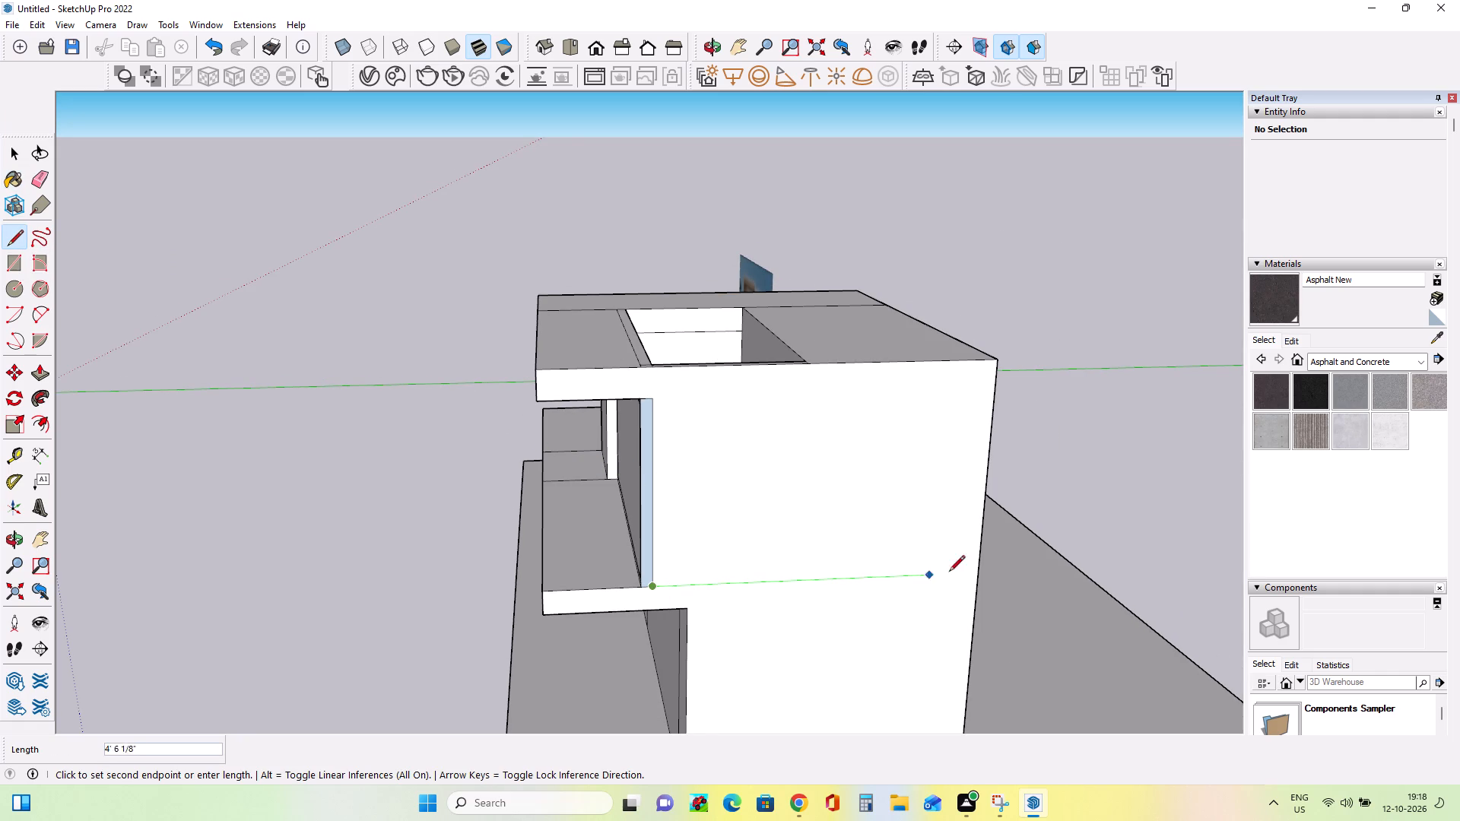
click(979, 568)
Draw a vertical line about 3' 4 3/8" long on the side wall, from the roof opening's rear corner down to the floor-level line.
middle_drag(791, 560, 925, 658)
middle_drag(776, 426, 1233, 591)
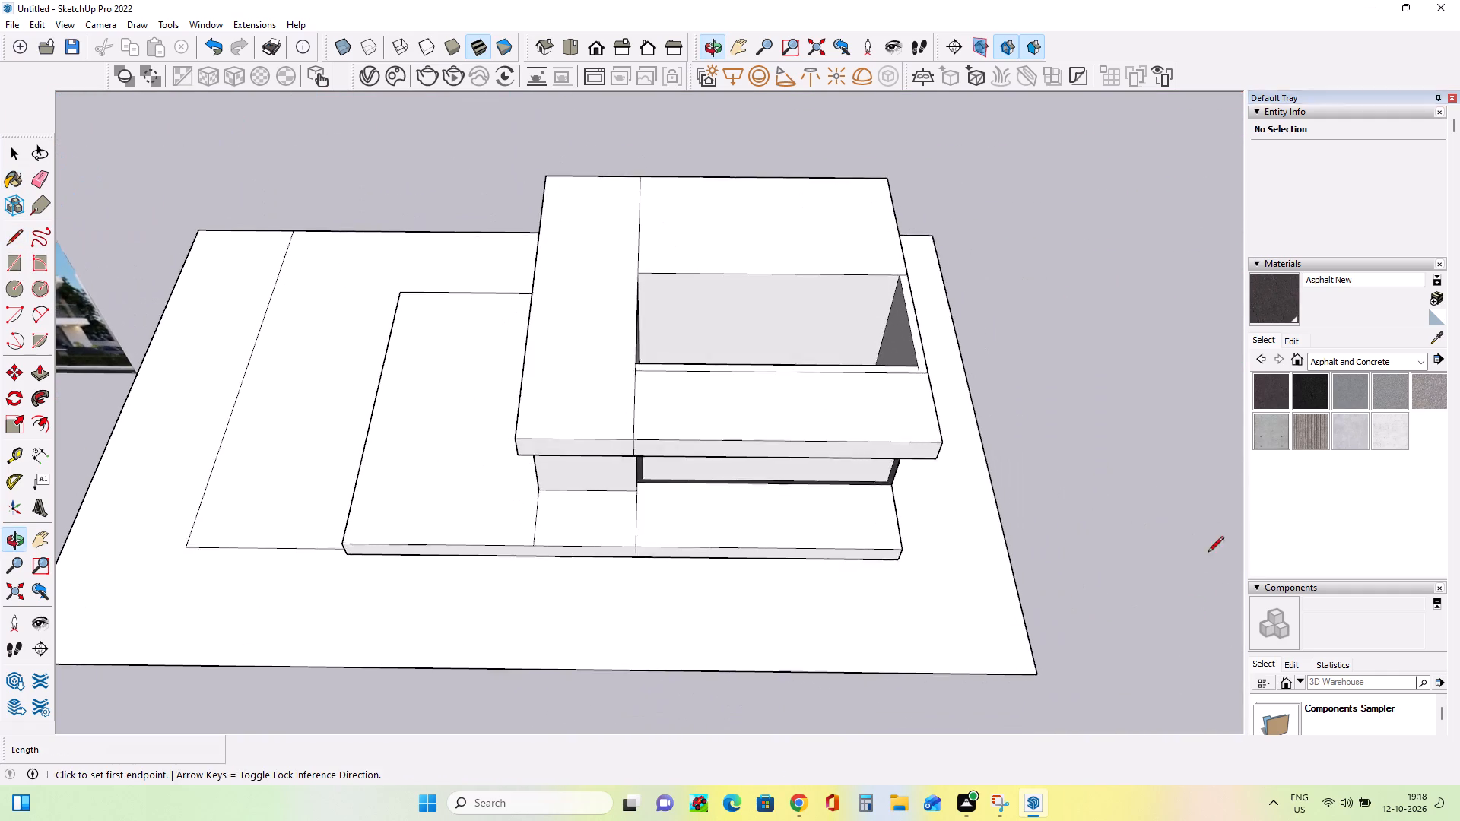
middle_drag(779, 360, 471, 322)
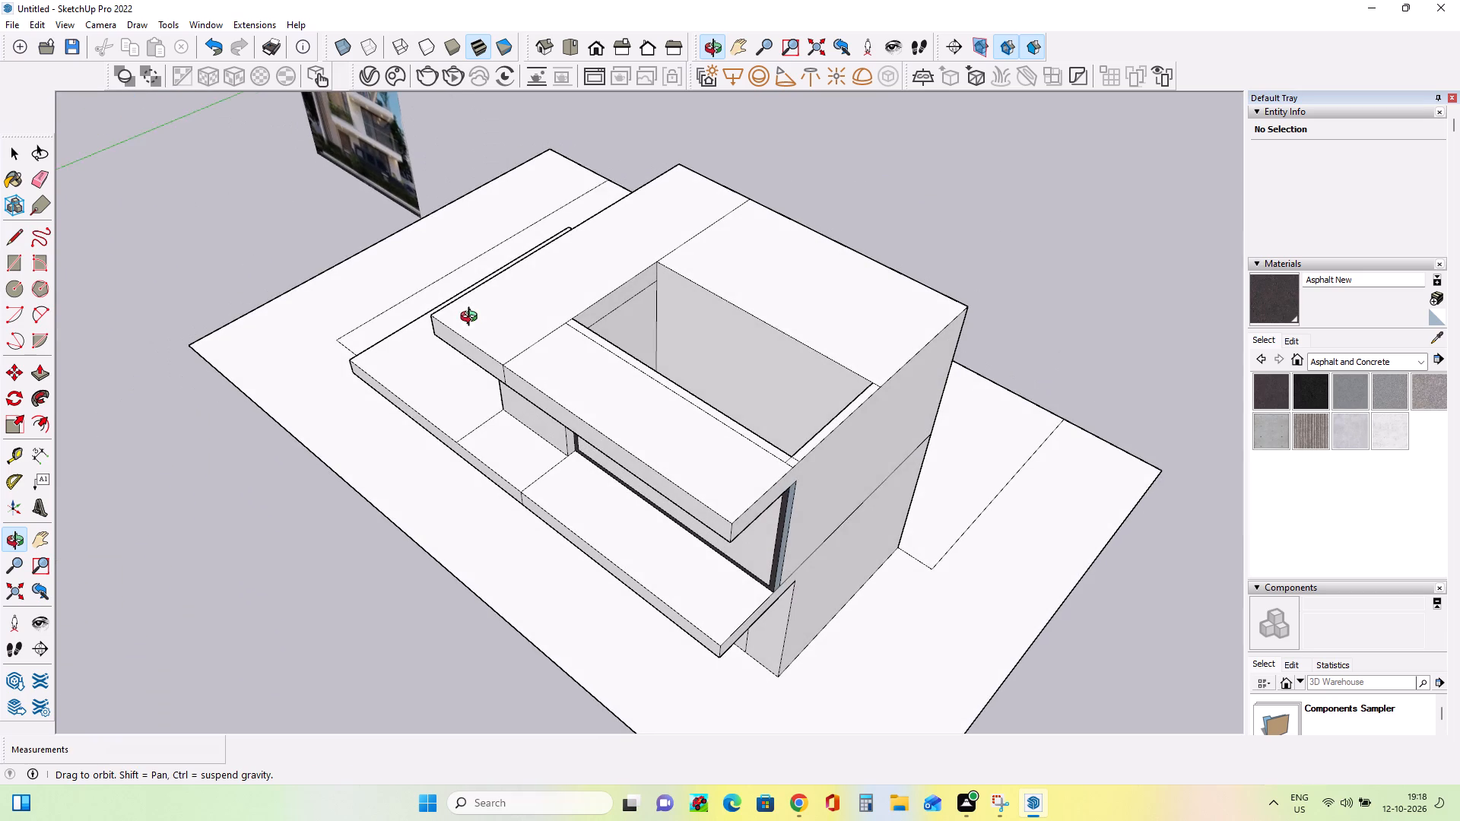
click(879, 388)
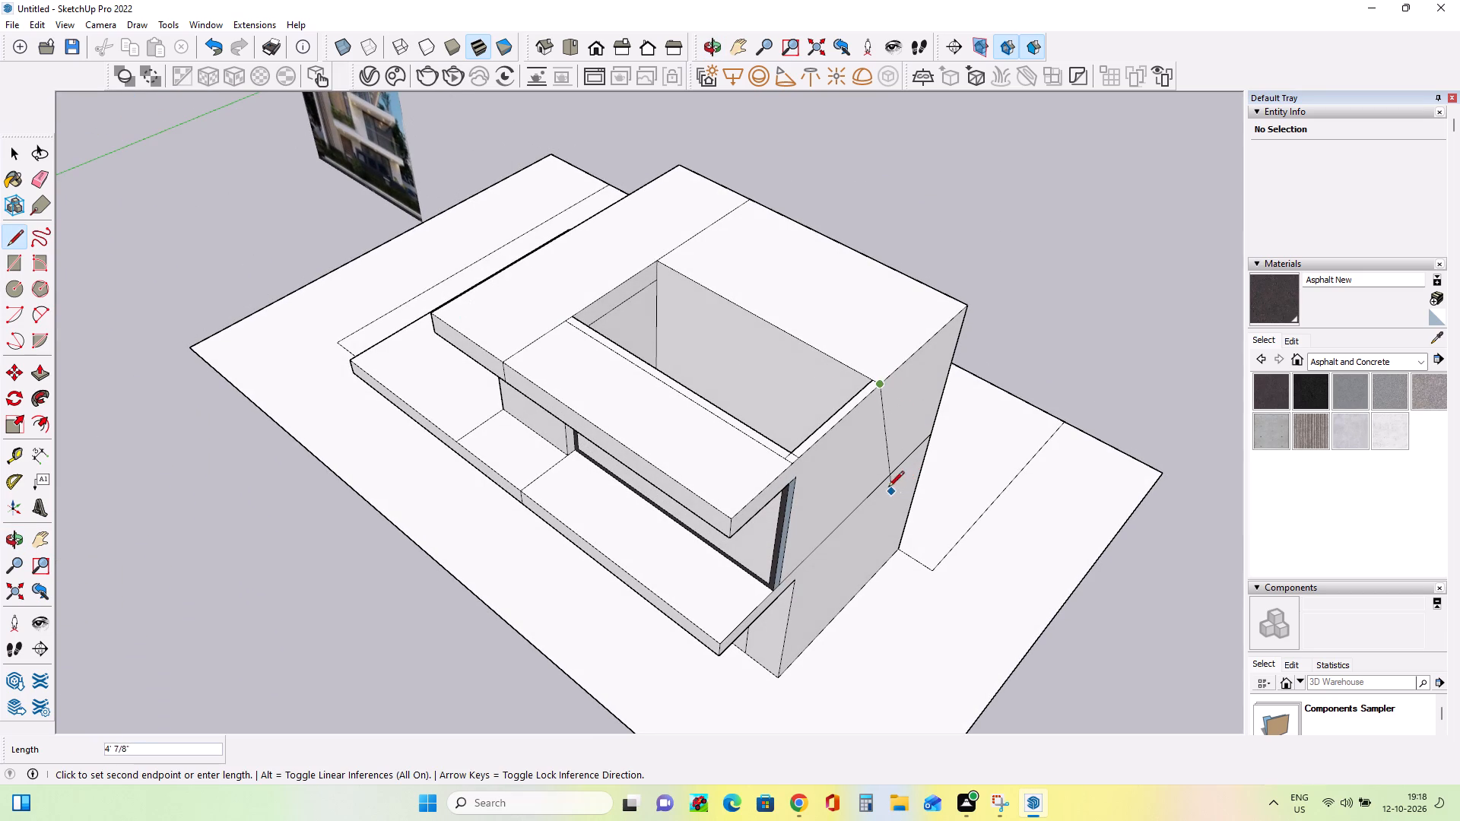
middle_drag(893, 492, 789, 341)
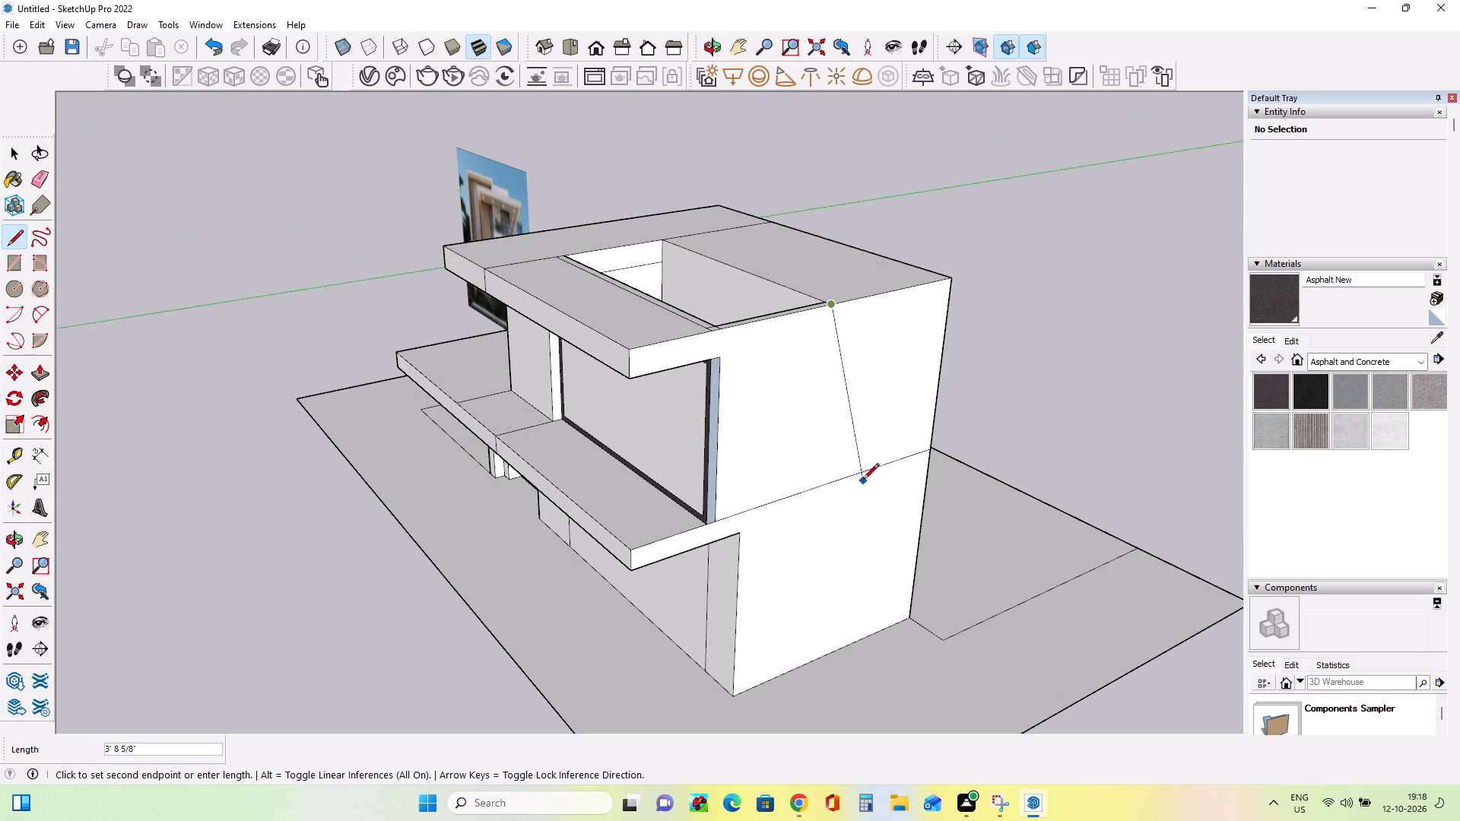
click(824, 491)
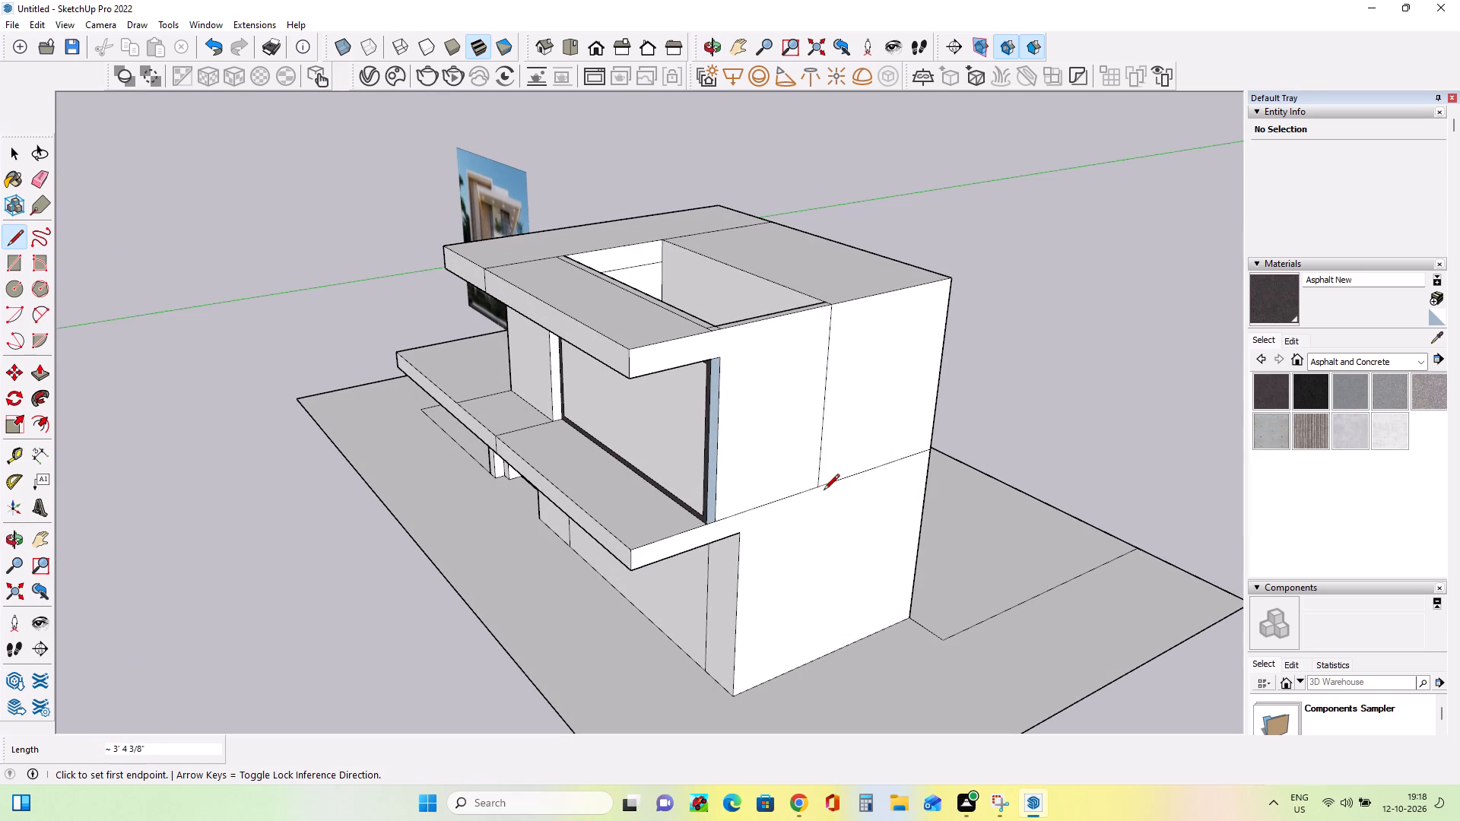
Draw a line on the side wall level with the roof band's underside, from the front strip to the vertical line.
middle_drag(934, 462, 892, 483)
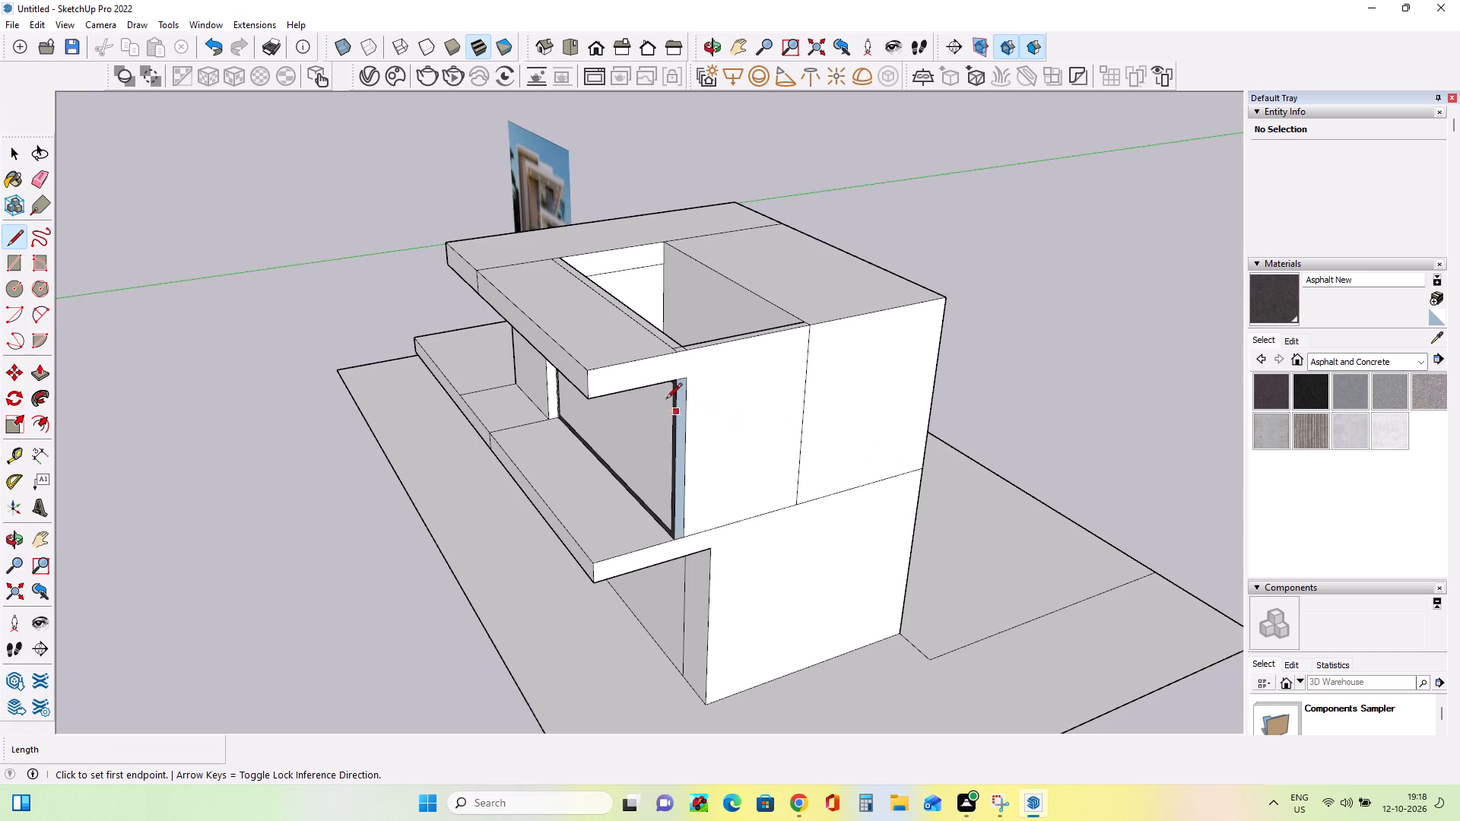
scroll(697, 379, up, 5)
click(678, 381)
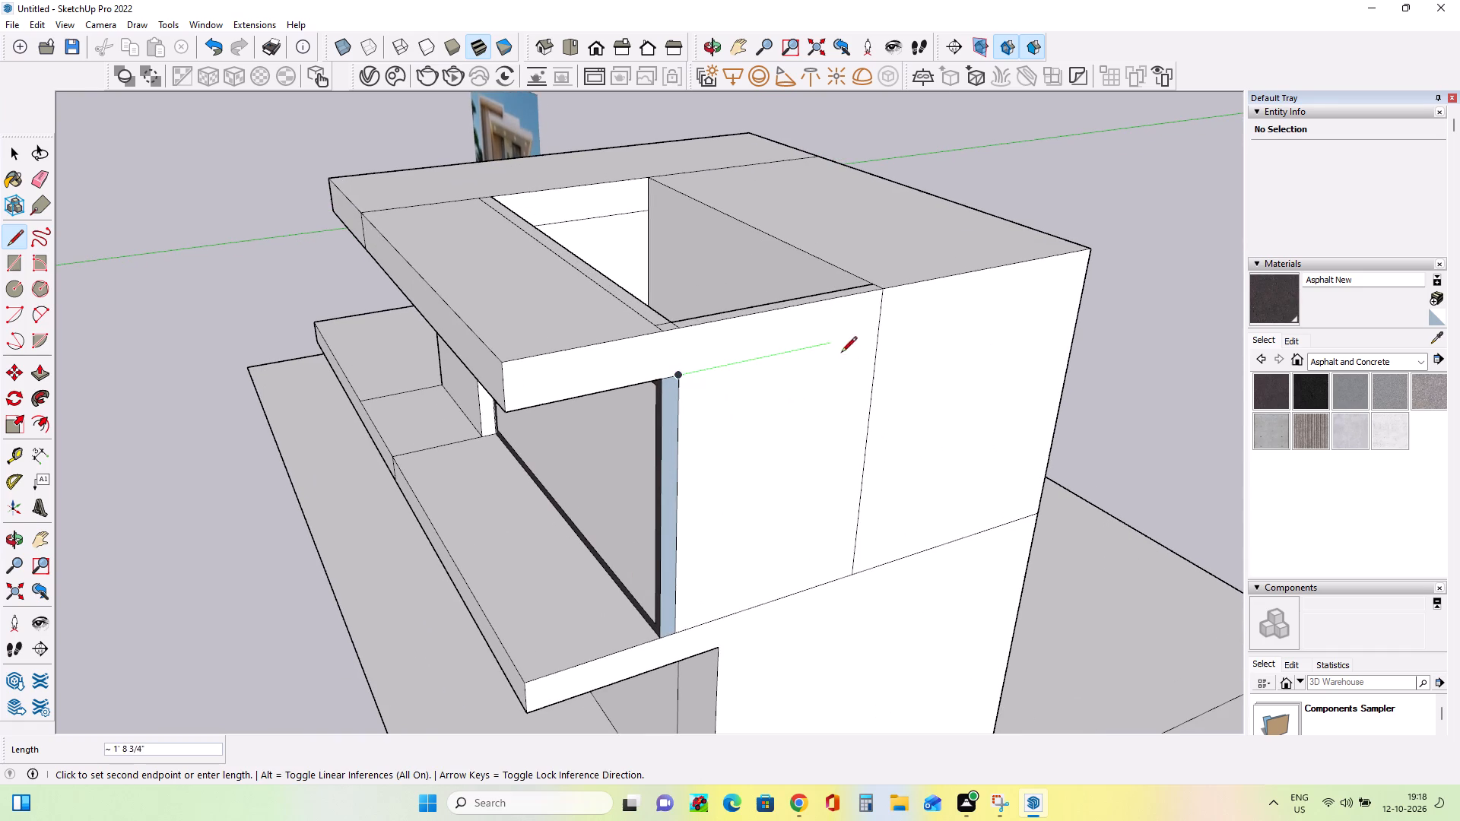
click(874, 337)
Draw two lines across the side wall to the vertical line, level with the dark frame's inner top and bottom edges, the upper about 2' 5".
middle_drag(766, 480, 849, 385)
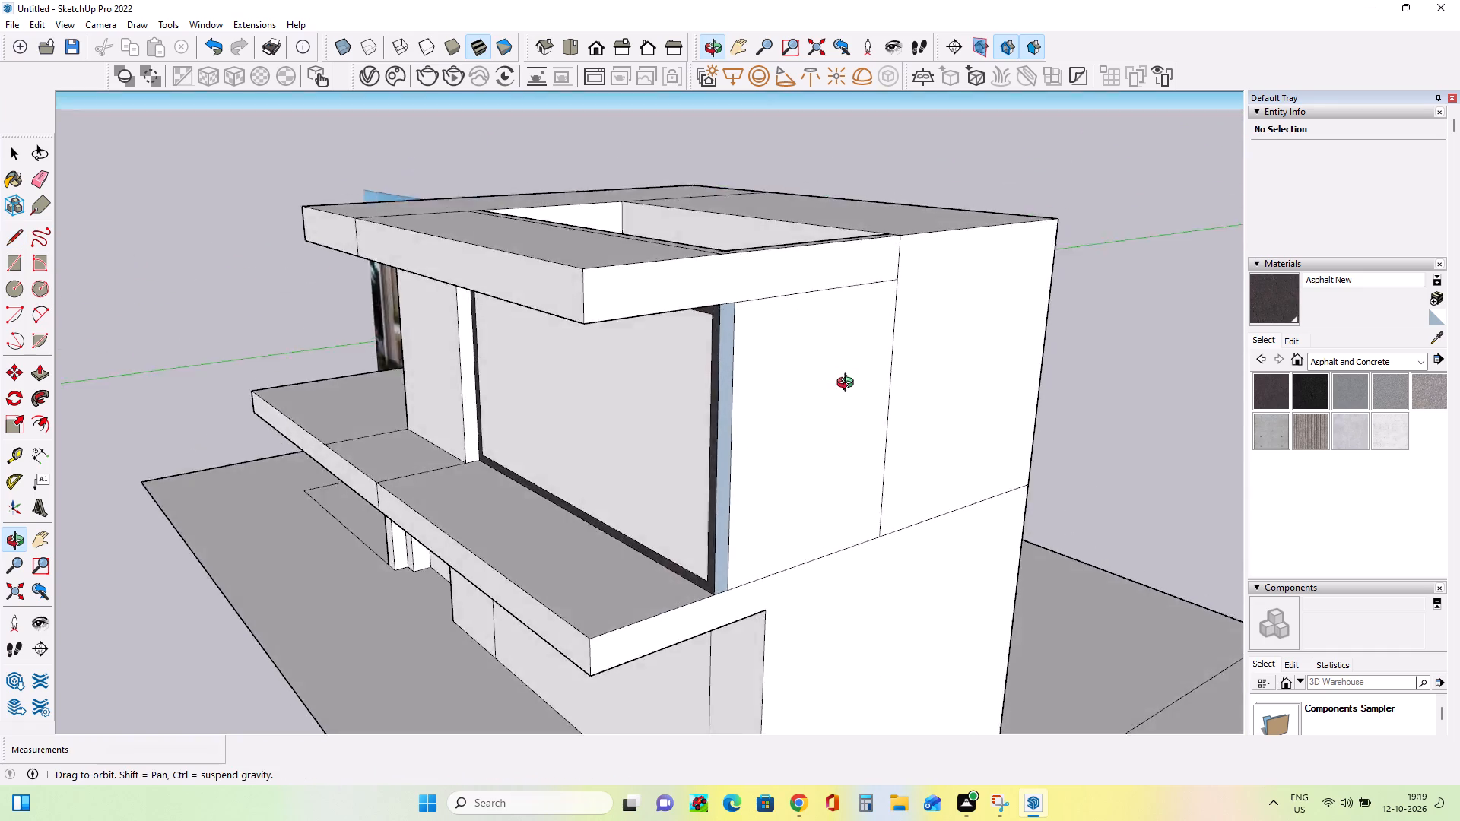
middle_drag(849, 385, 884, 355)
scroll(780, 515, up, 2)
middle_drag(751, 496, 970, 478)
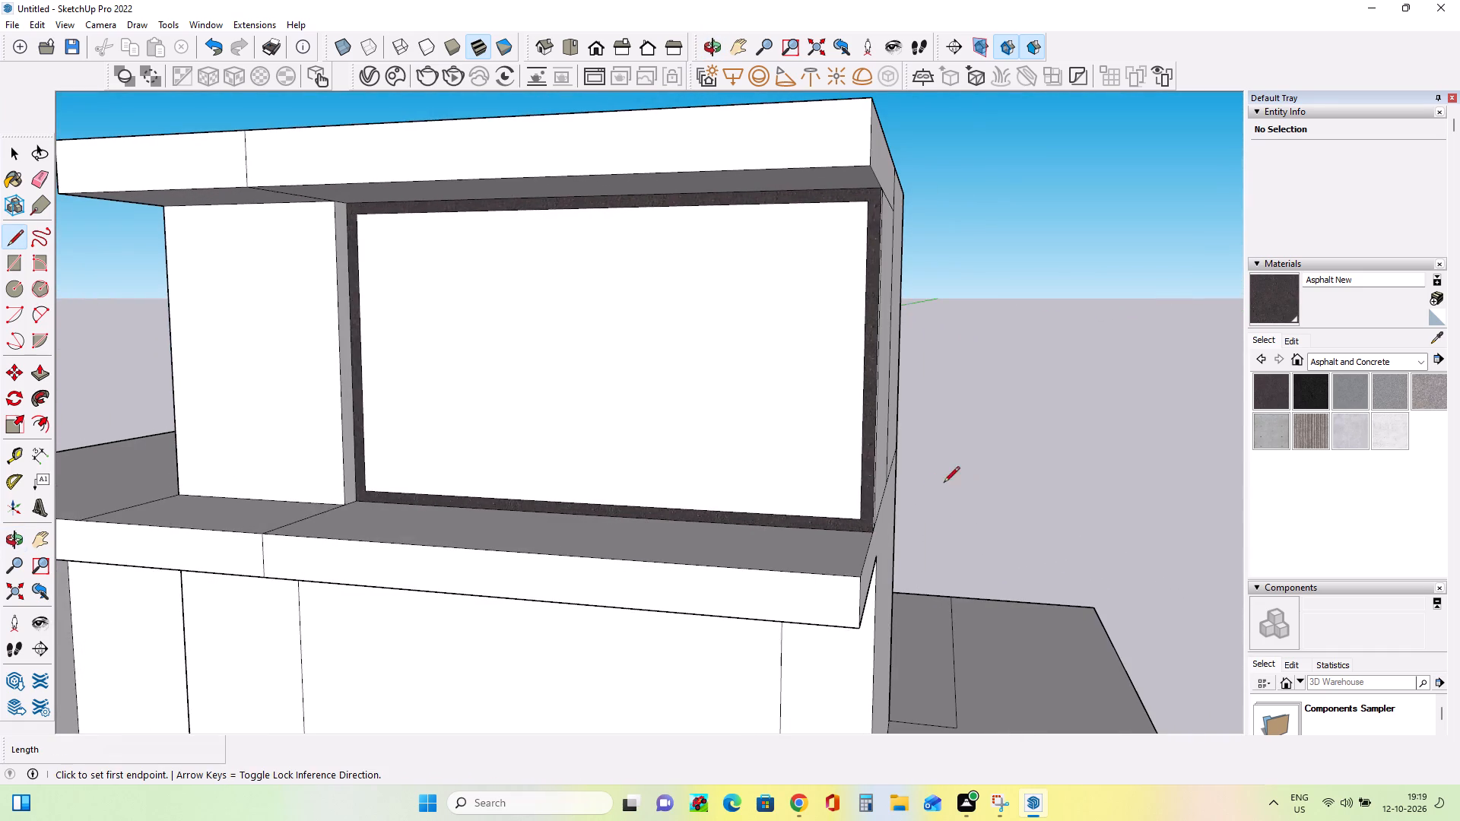
scroll(858, 526, up, 3)
middle_drag(927, 518, 597, 614)
middle_drag(656, 432, 630, 472)
click(542, 211)
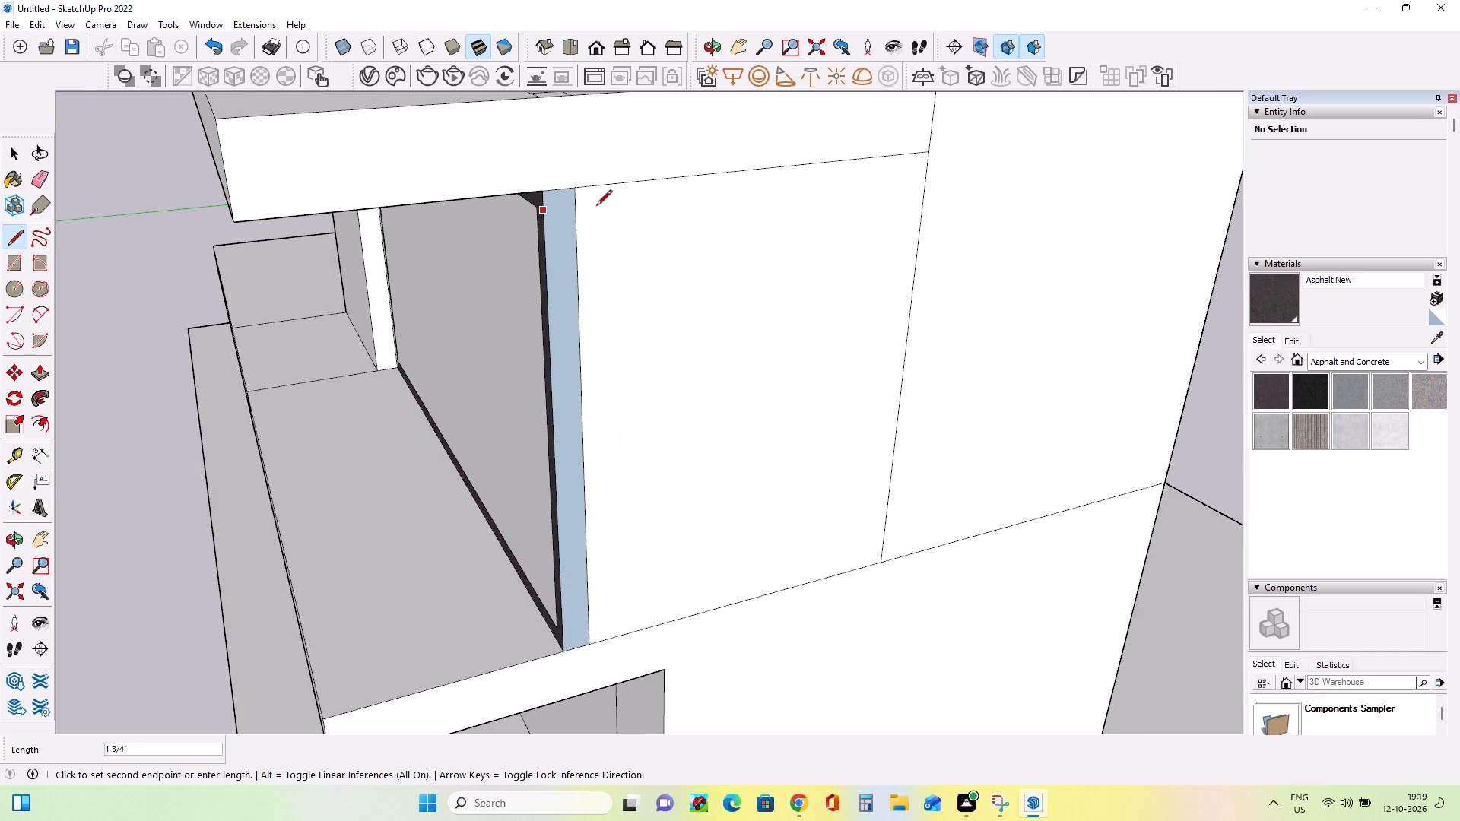
click(926, 170)
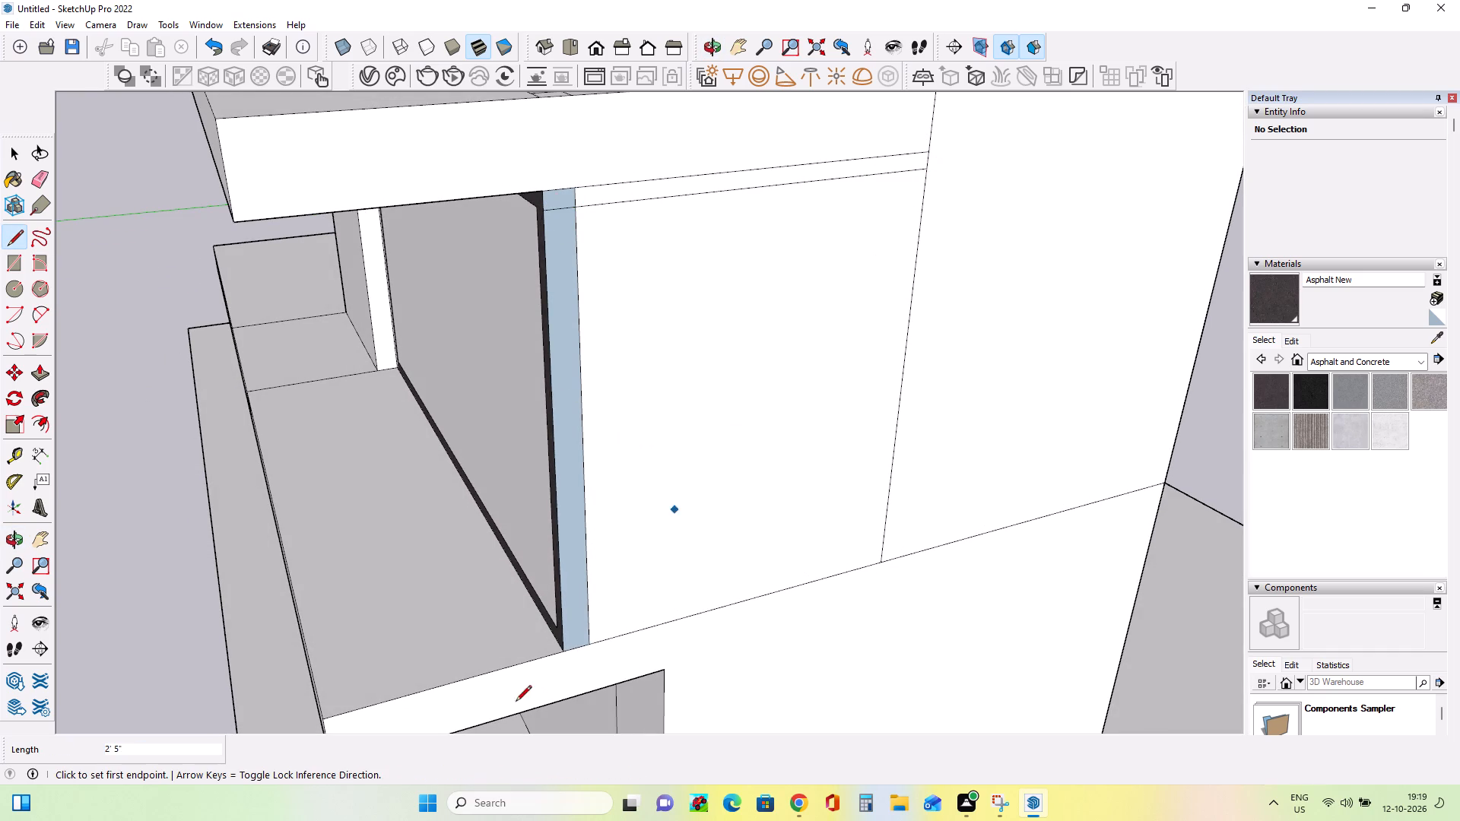
click(565, 635)
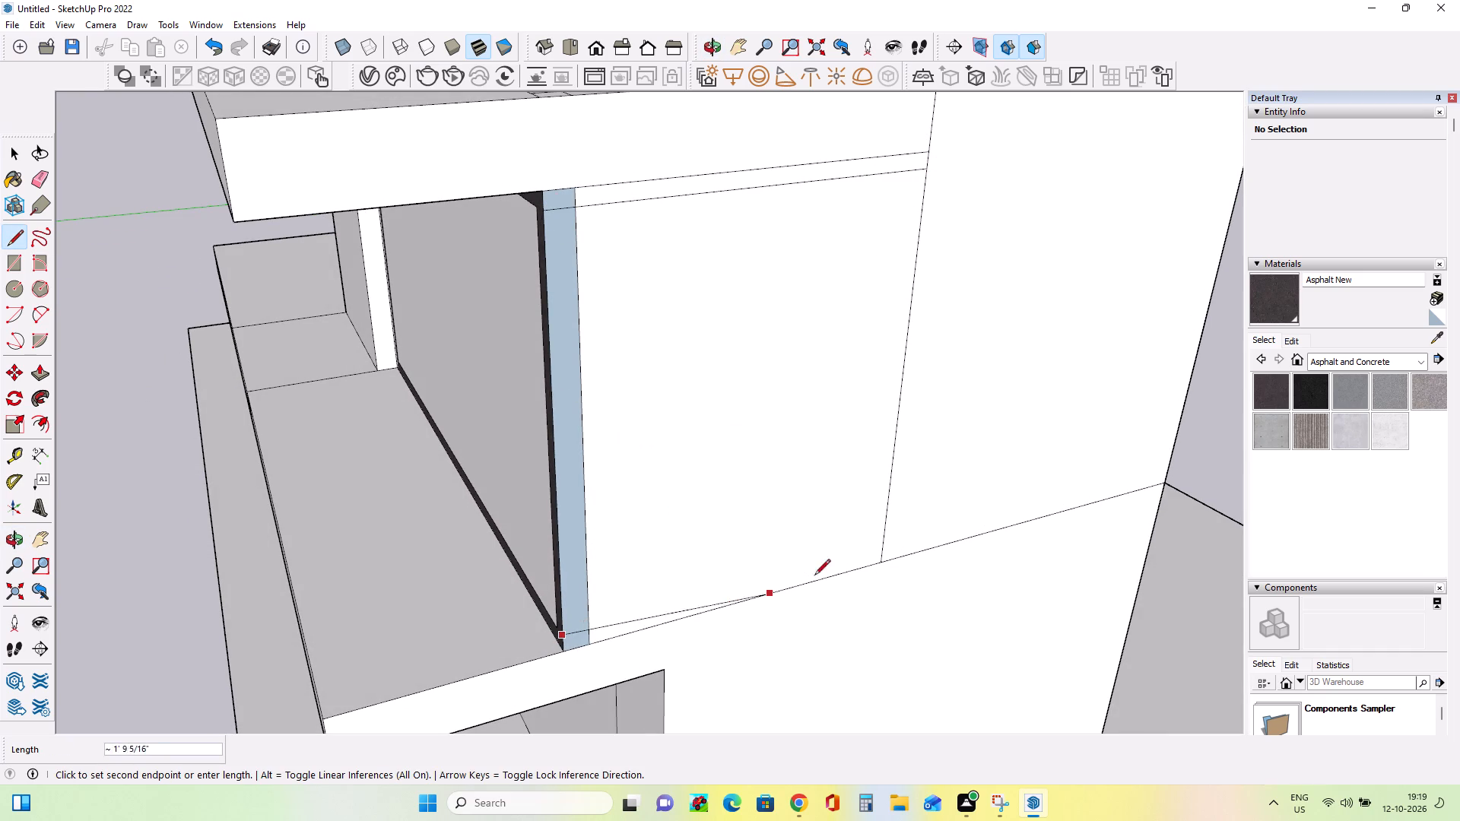
click(885, 544)
Examine the glazed balcony openings and their corners in the facade image against the model's framed upper storey.
middle_drag(697, 666, 980, 585)
scroll(980, 585, down, 1)
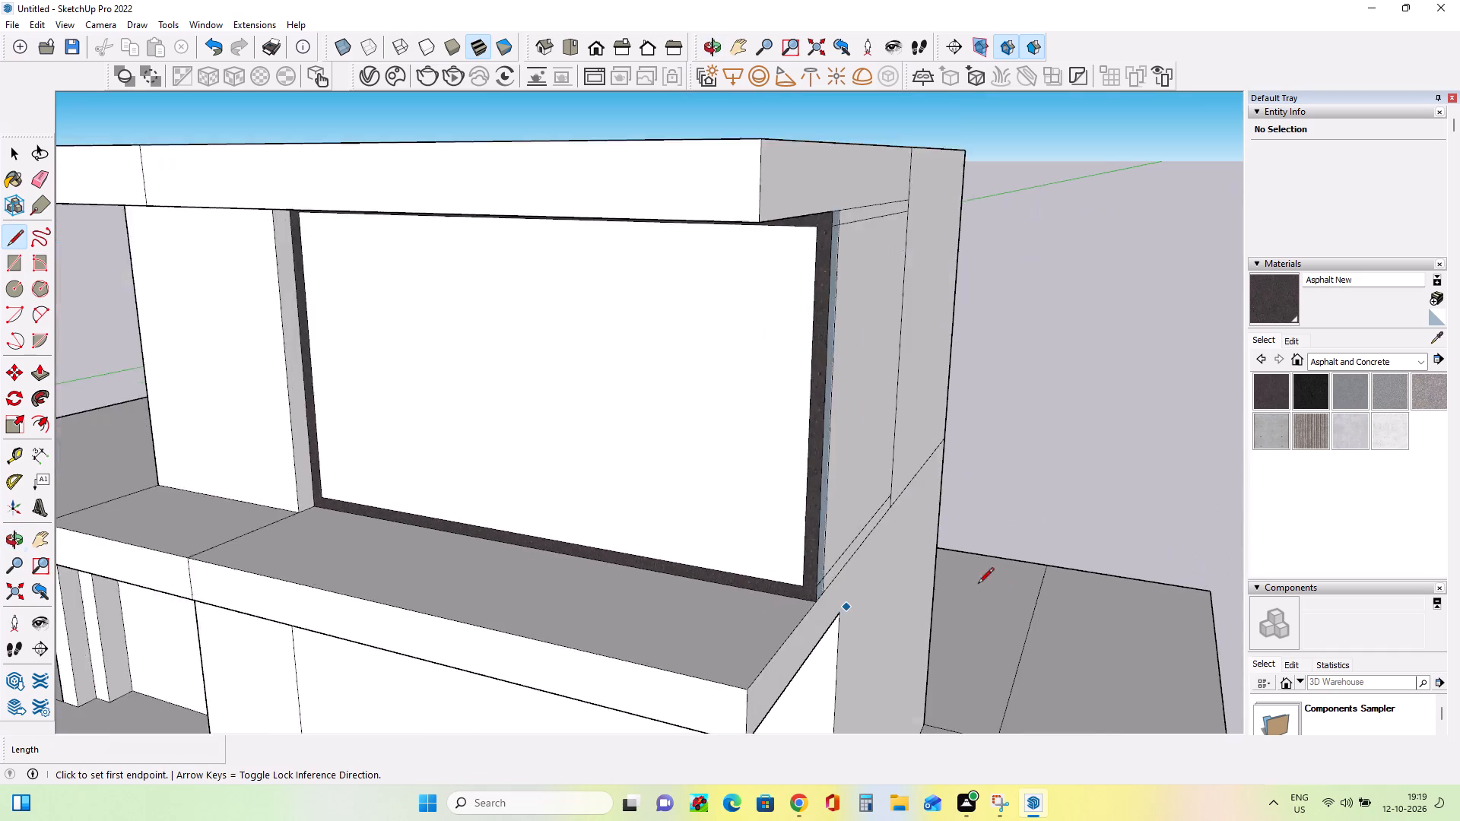
scroll(978, 585, down, 8)
middle_drag(798, 568, 889, 516)
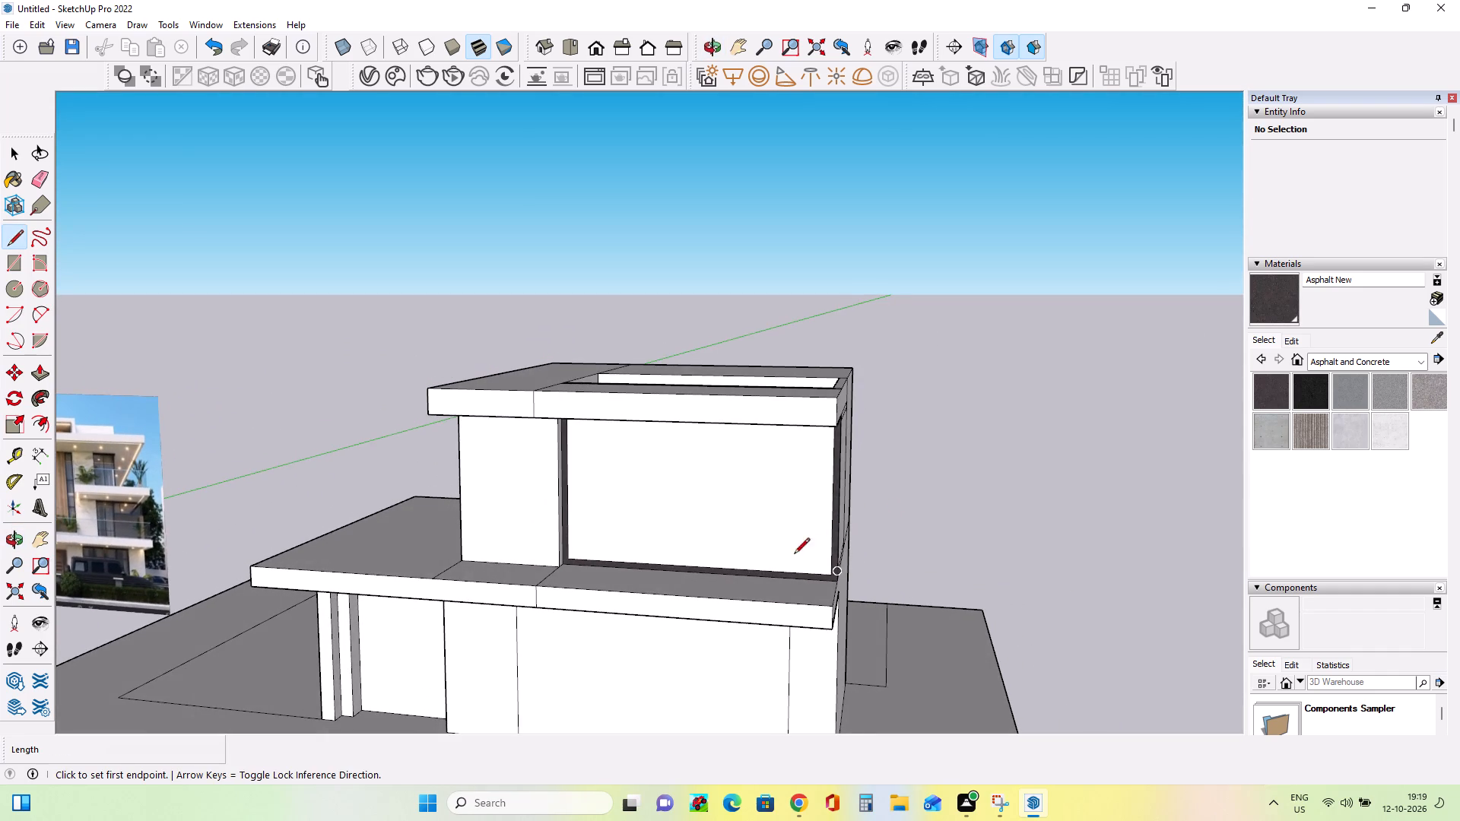
scroll(704, 581, up, 2)
scroll(703, 572, down, 3)
middle_drag(712, 549, 737, 555)
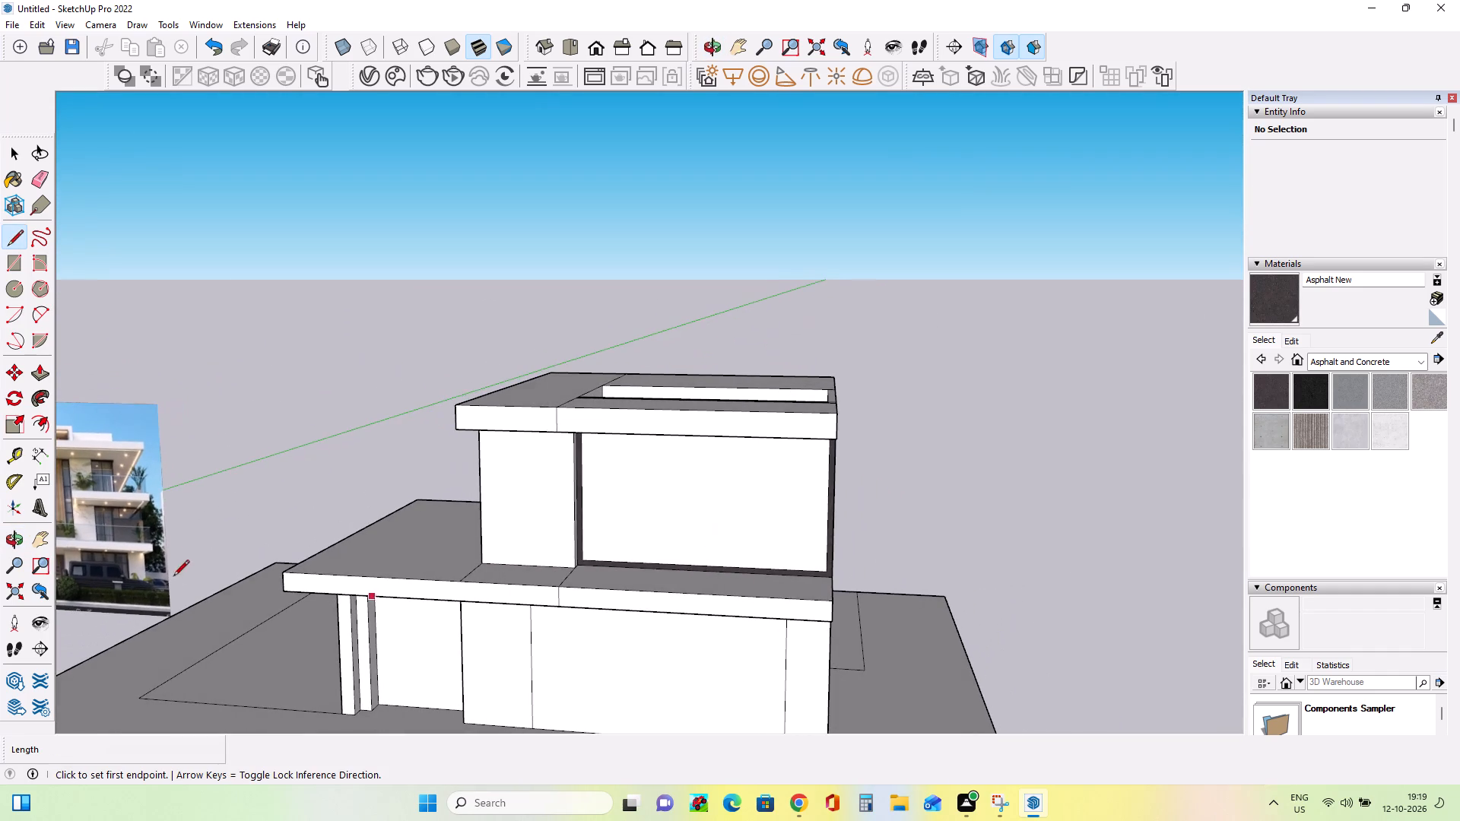
scroll(57, 533, up, 9)
scroll(102, 536, down, 1)
scroll(102, 536, up, 9)
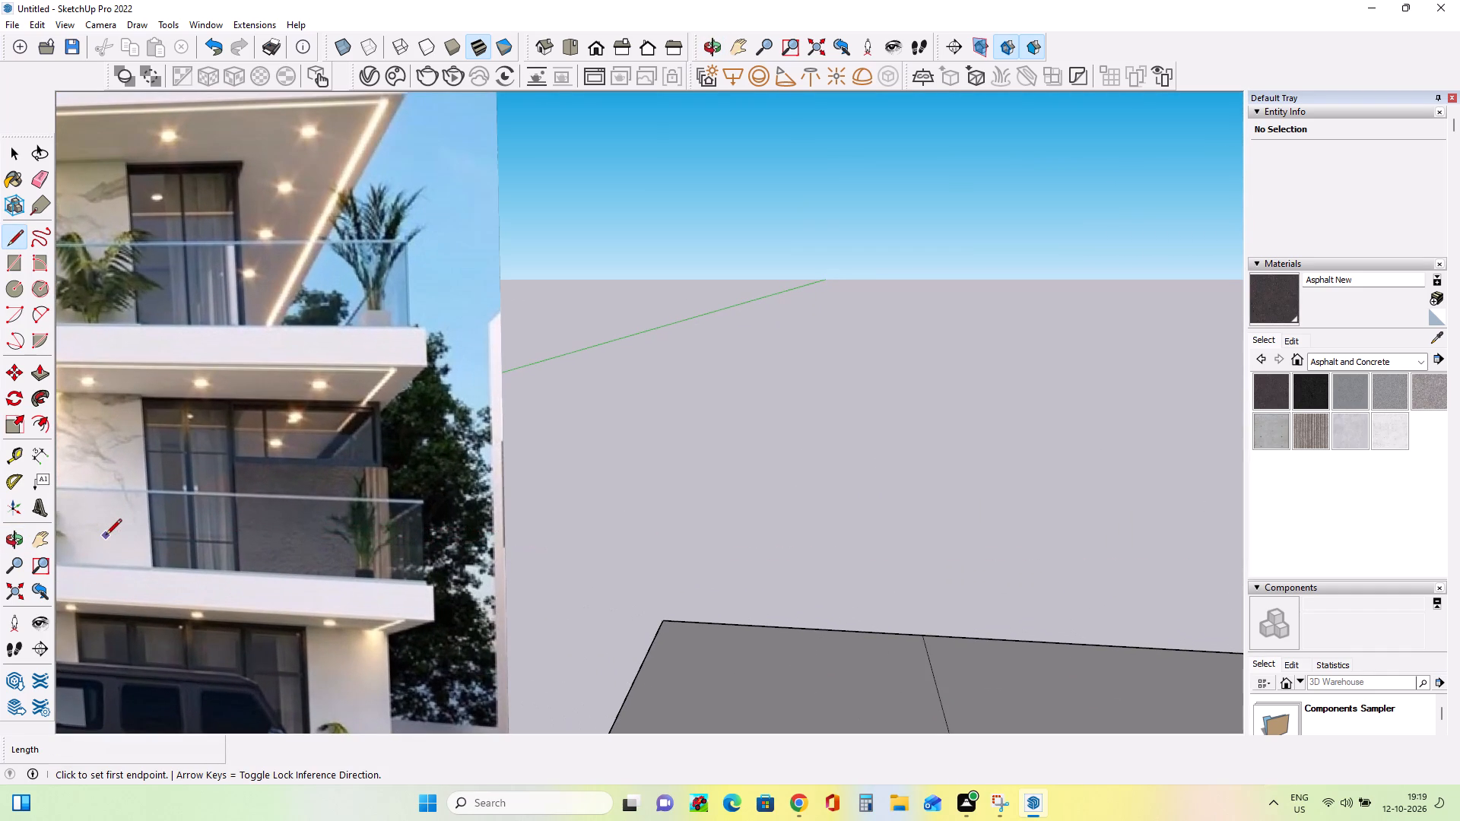
scroll(106, 536, down, 2)
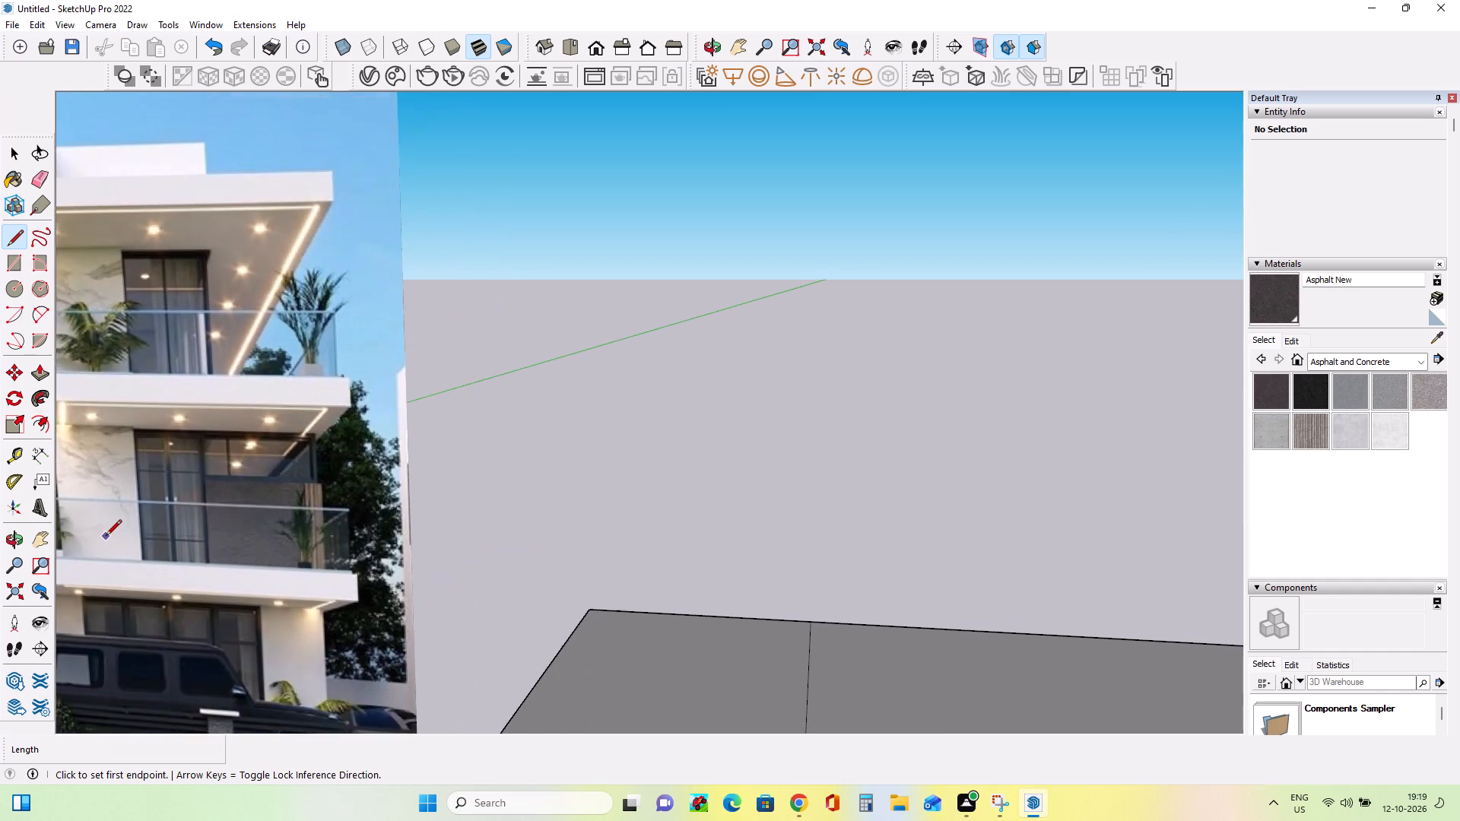
scroll(106, 537, down, 20)
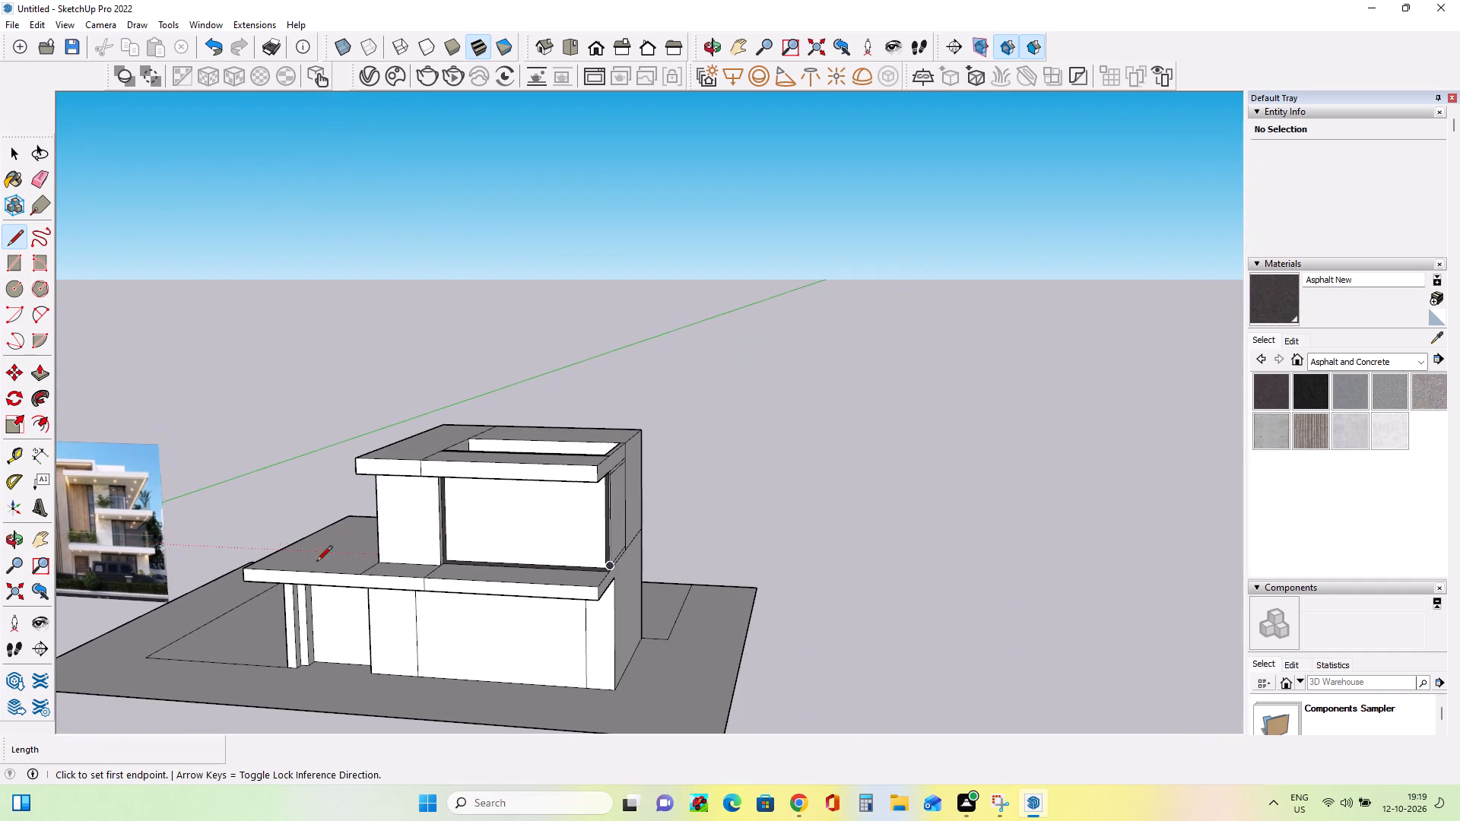
Draw a vertical line about 2' 10 15/16" long down the narrow side-wall strip beside the dark frame, from roof underside to floor slab.
middle_drag(512, 598, 611, 521)
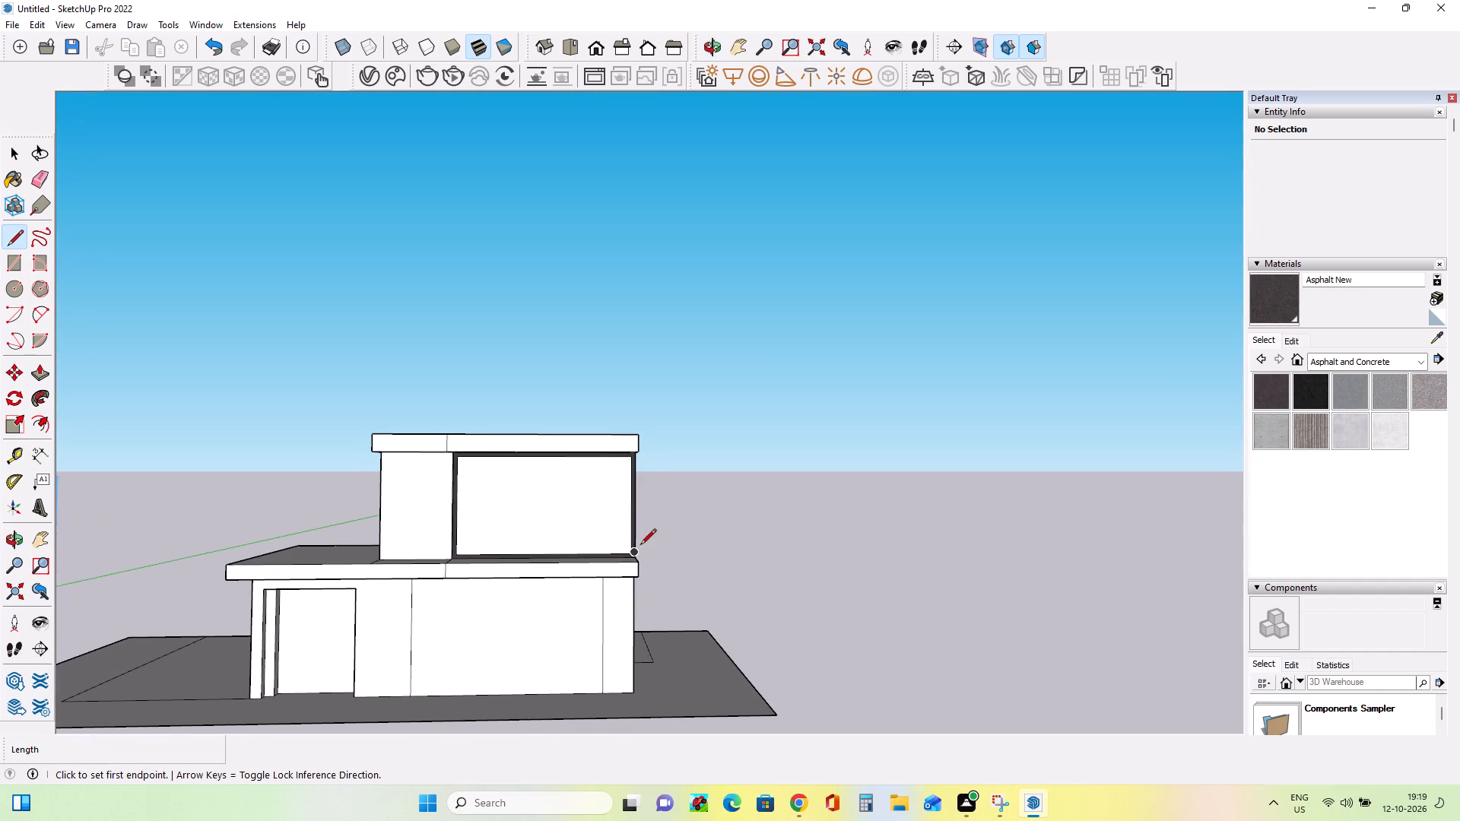
middle_drag(640, 552, 224, 634)
scroll(662, 519, up, 10)
scroll(620, 540, down, 1)
scroll(620, 538, up, 1)
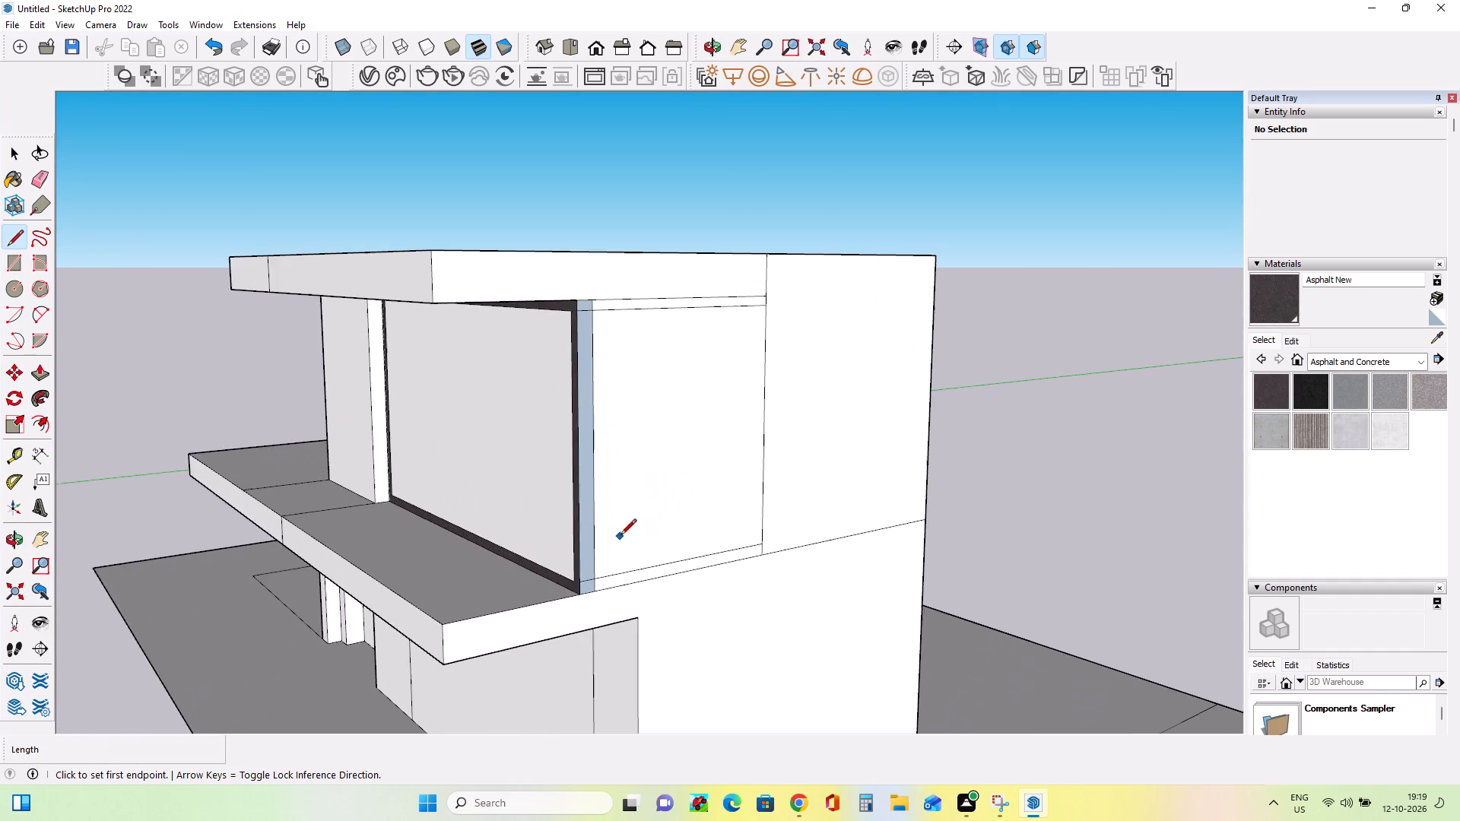
scroll(620, 536, up, 3)
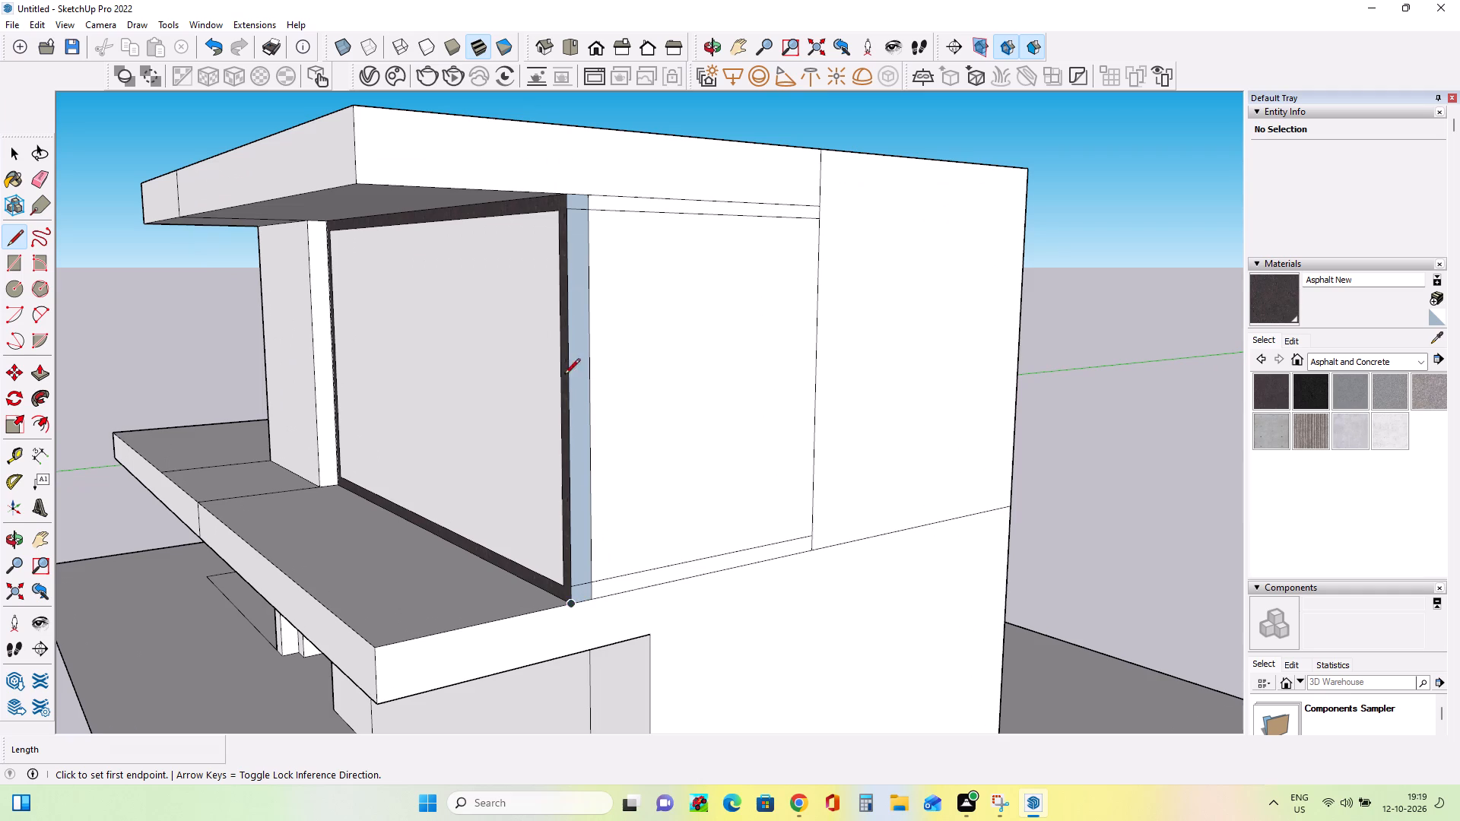
click(576, 198)
click(582, 604)
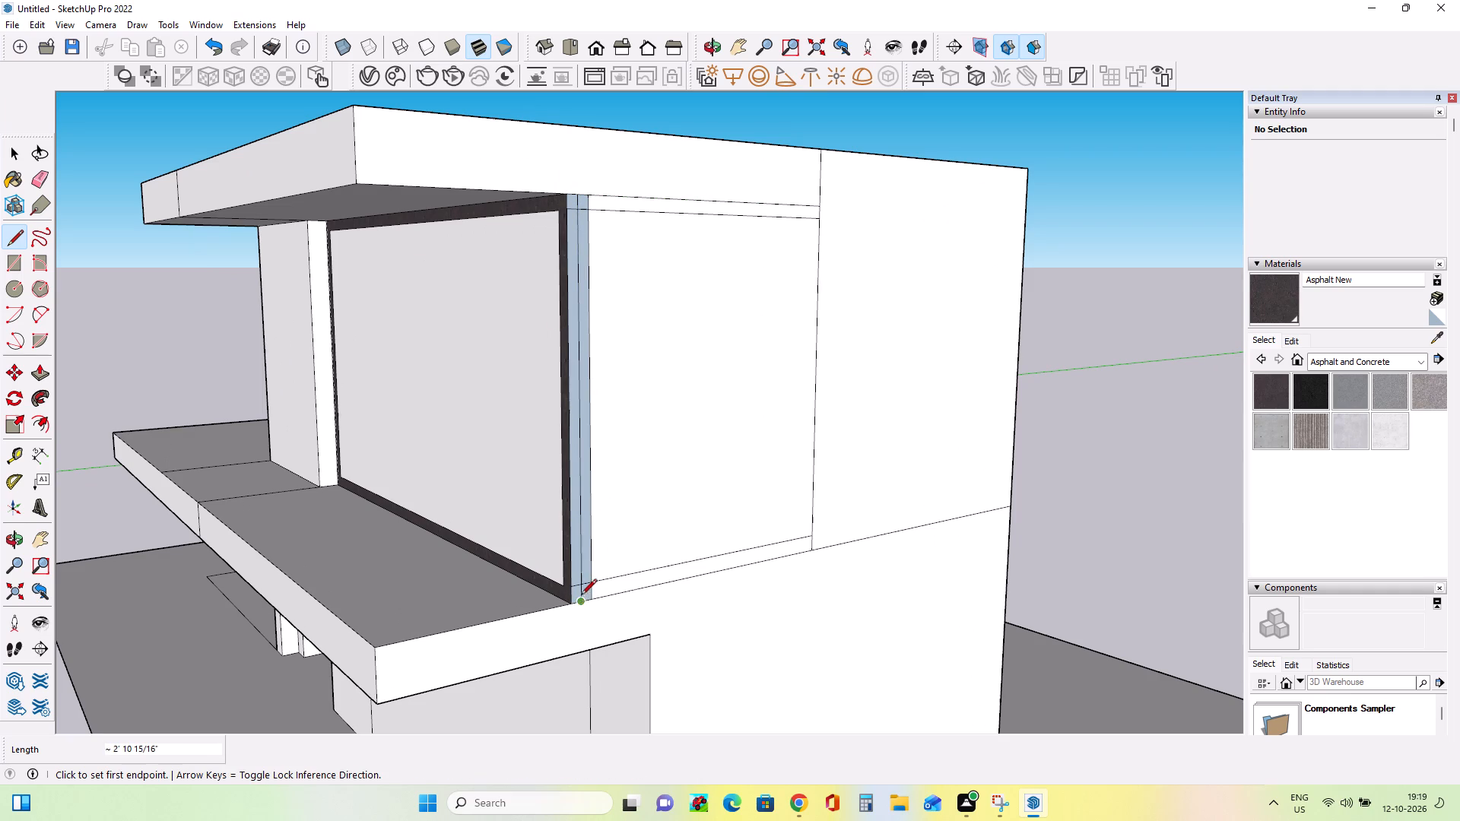
Paint the front half of the side-wall strip, including its small top and bottom pieces, with Asphalt New.
click(1258, 395)
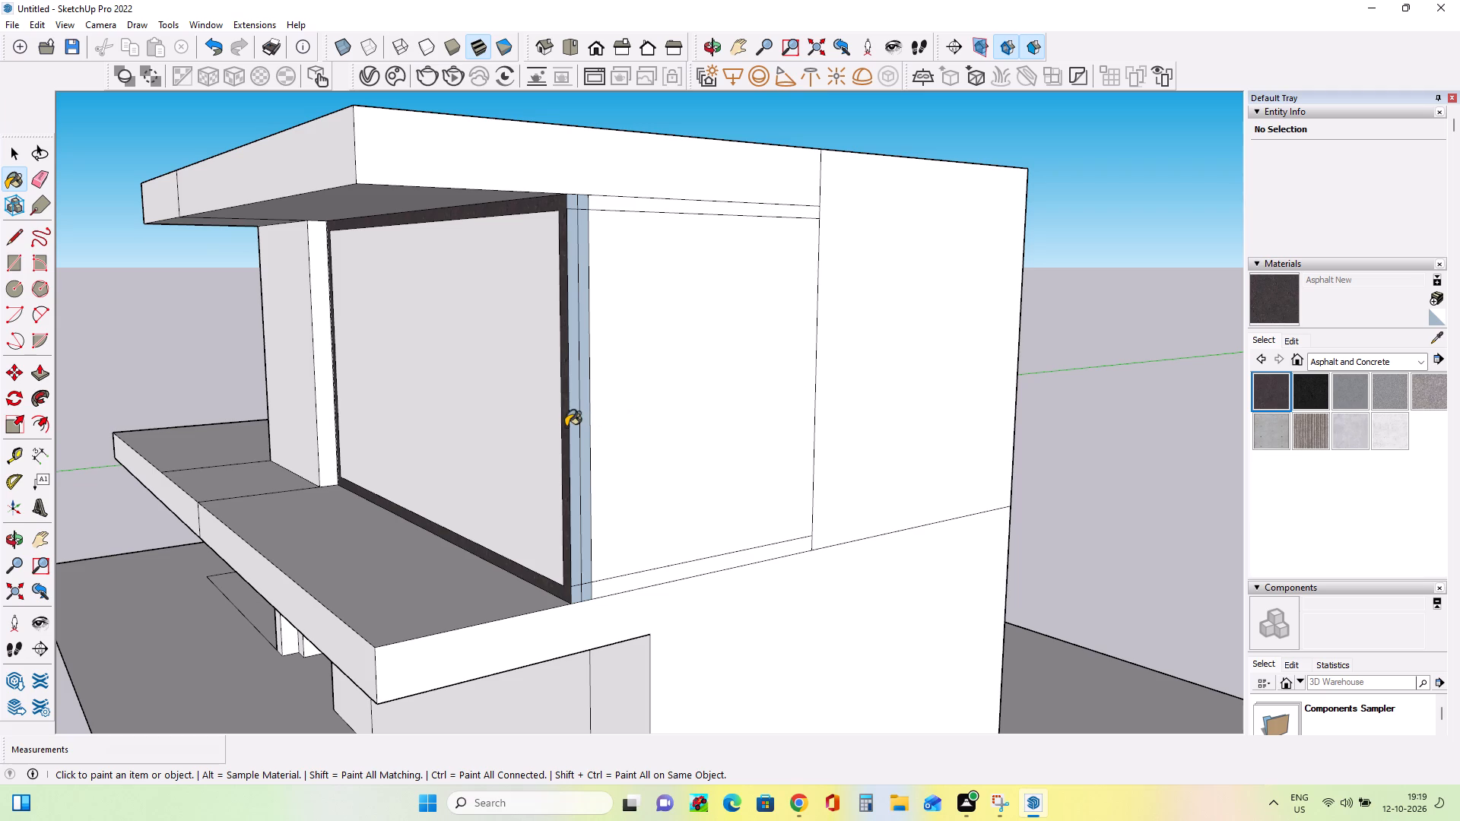
click(573, 430)
middle_drag(646, 440, 619, 461)
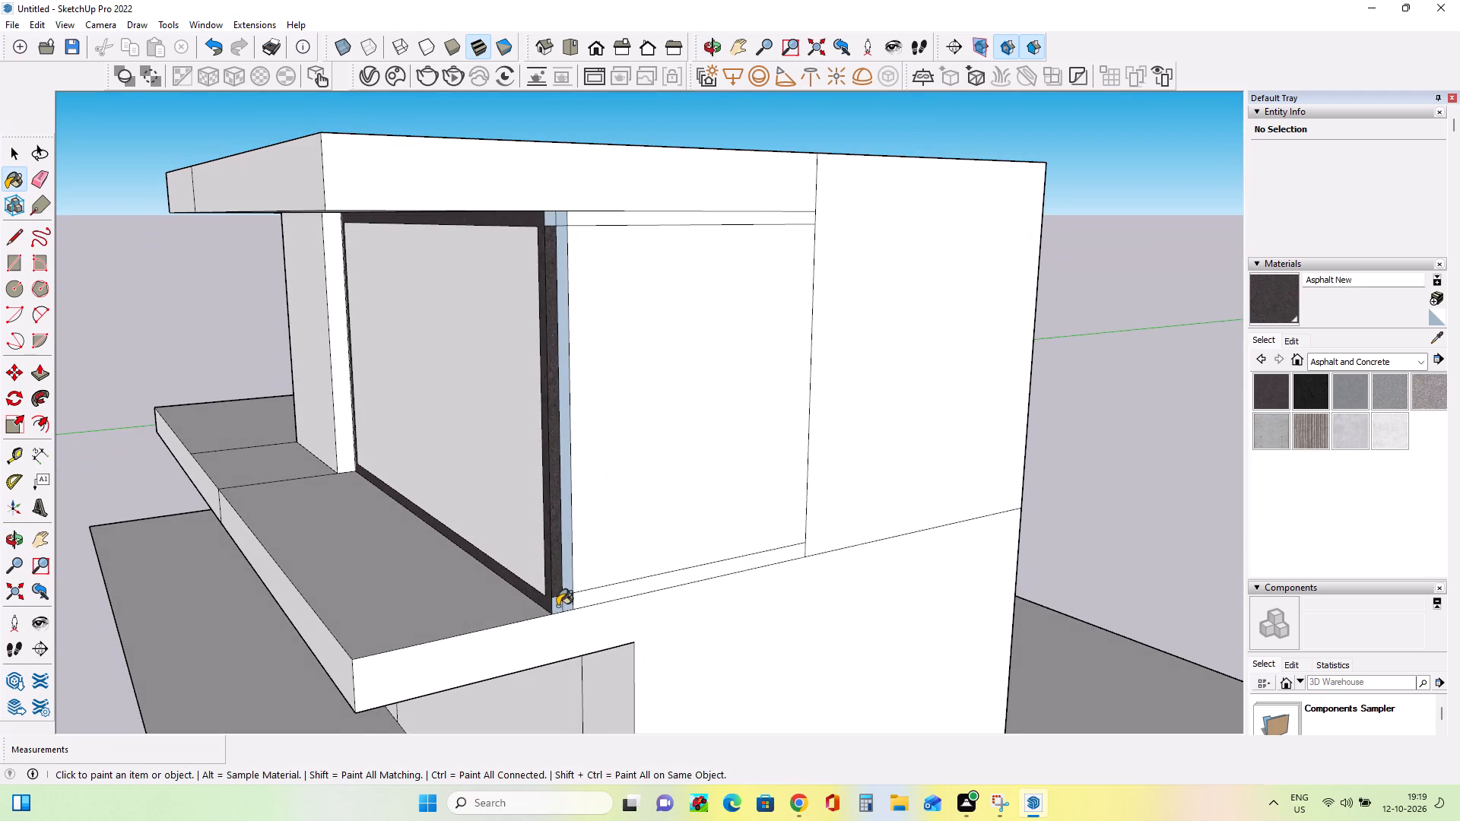
click(558, 606)
click(551, 220)
Examine the middle-storey balcony glazing in the facade image against the model's framed upper opening.
middle_drag(695, 376, 945, 401)
scroll(684, 398, down, 7)
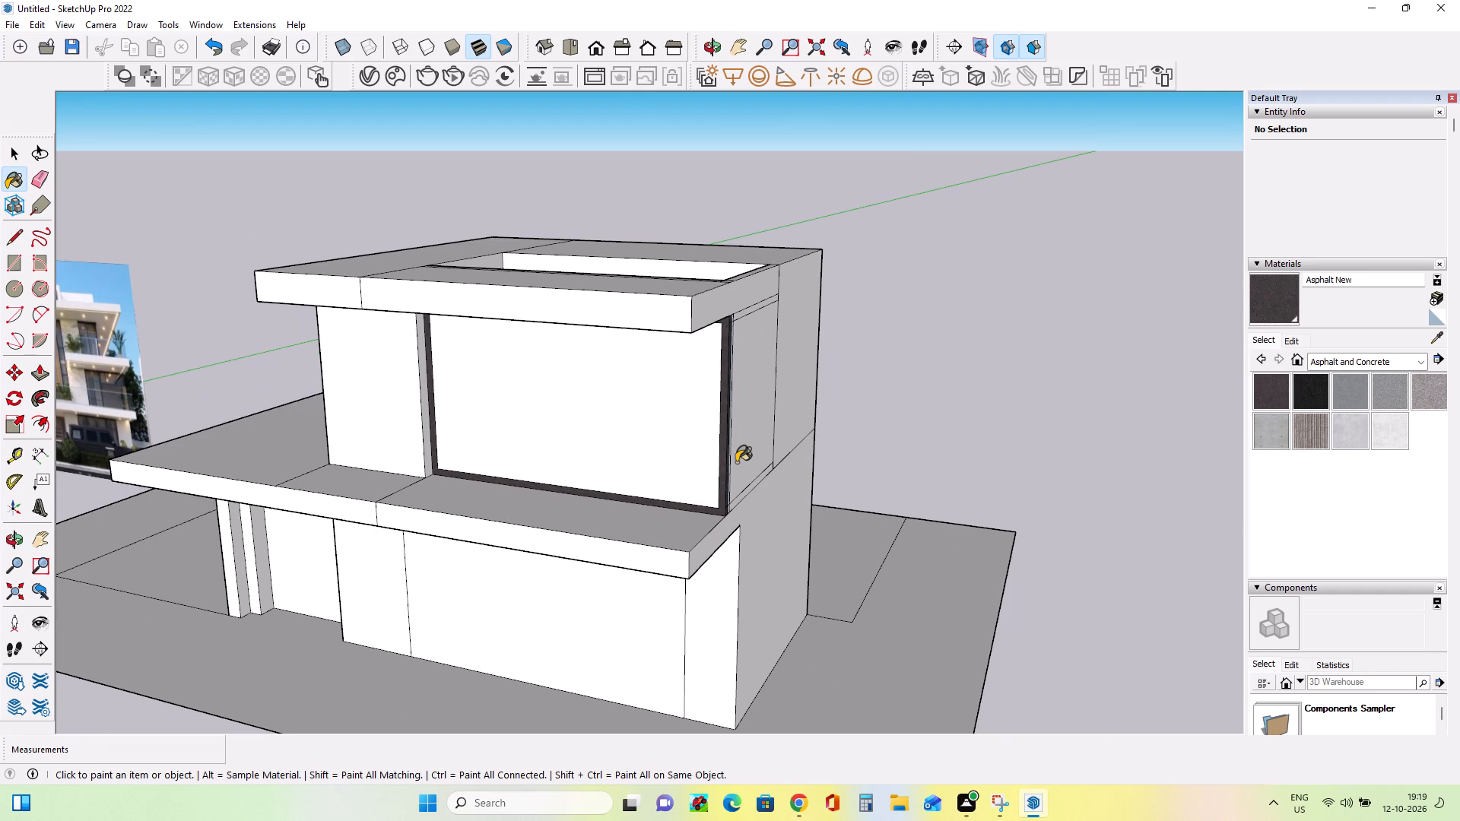
scroll(745, 463, down, 7)
middle_drag(503, 504, 557, 487)
scroll(268, 461, up, 7)
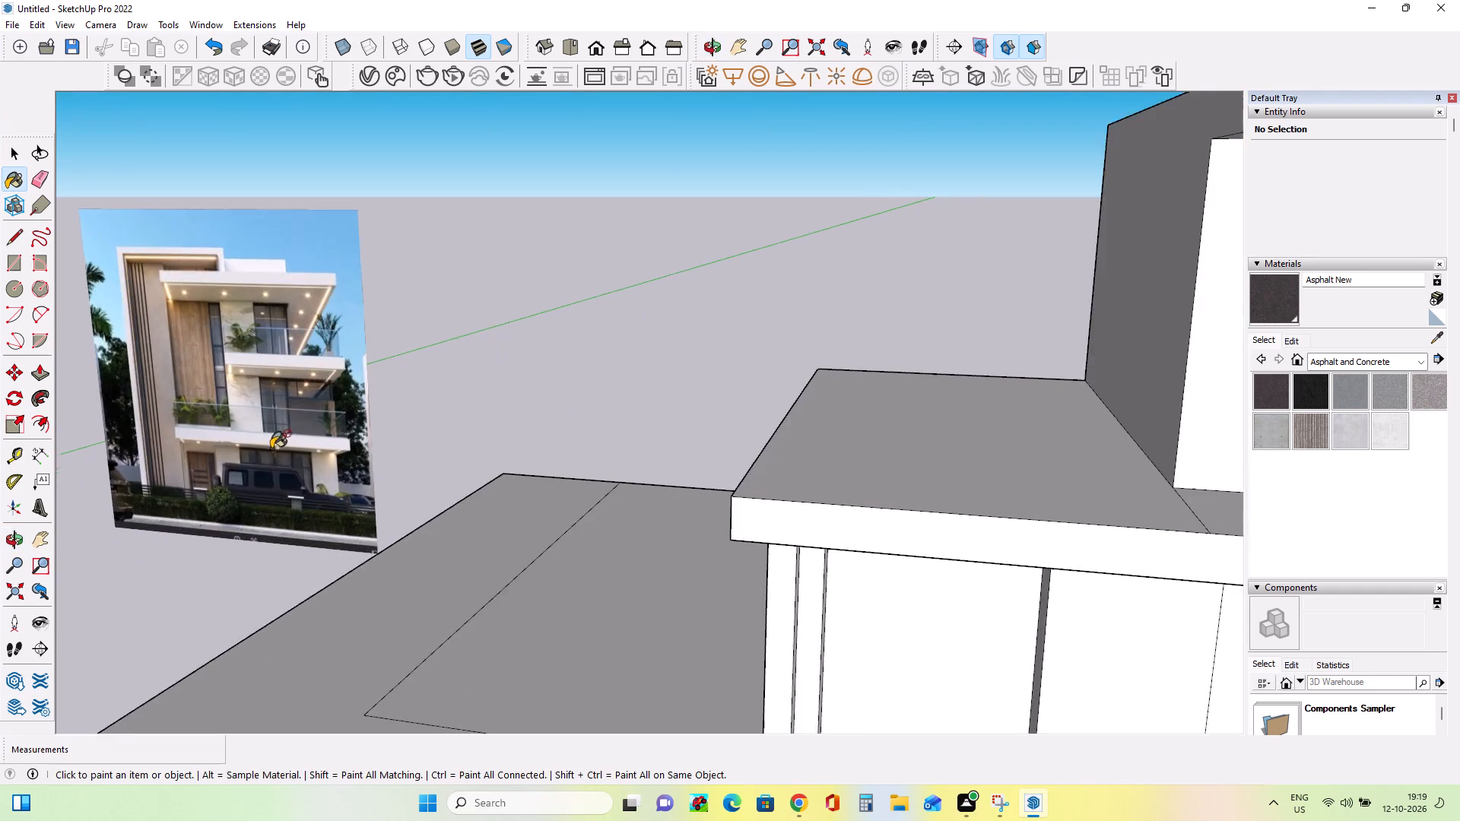
scroll(273, 448, up, 10)
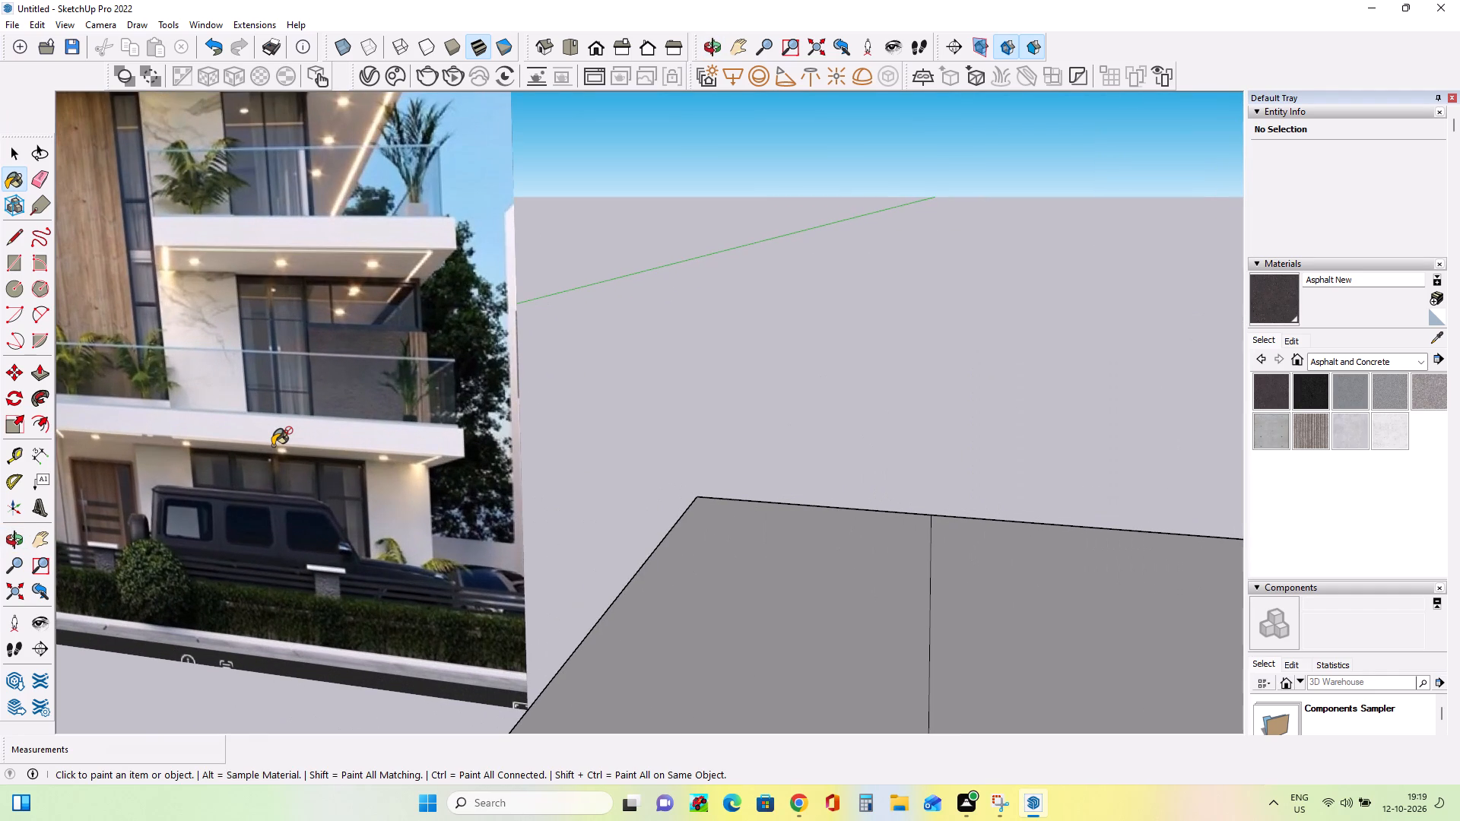
middle_drag(275, 445, 304, 408)
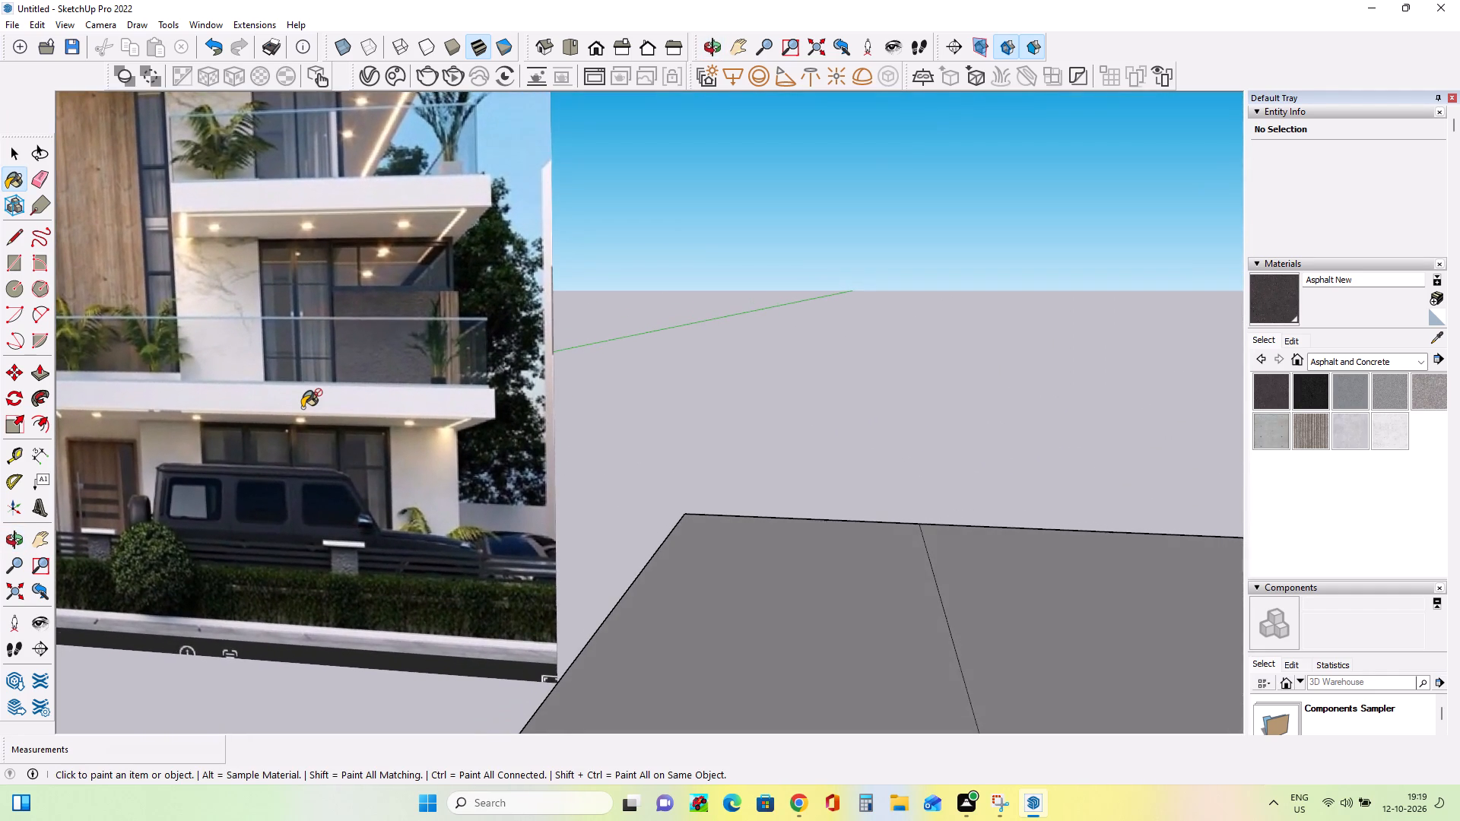
scroll(304, 407, down, 9)
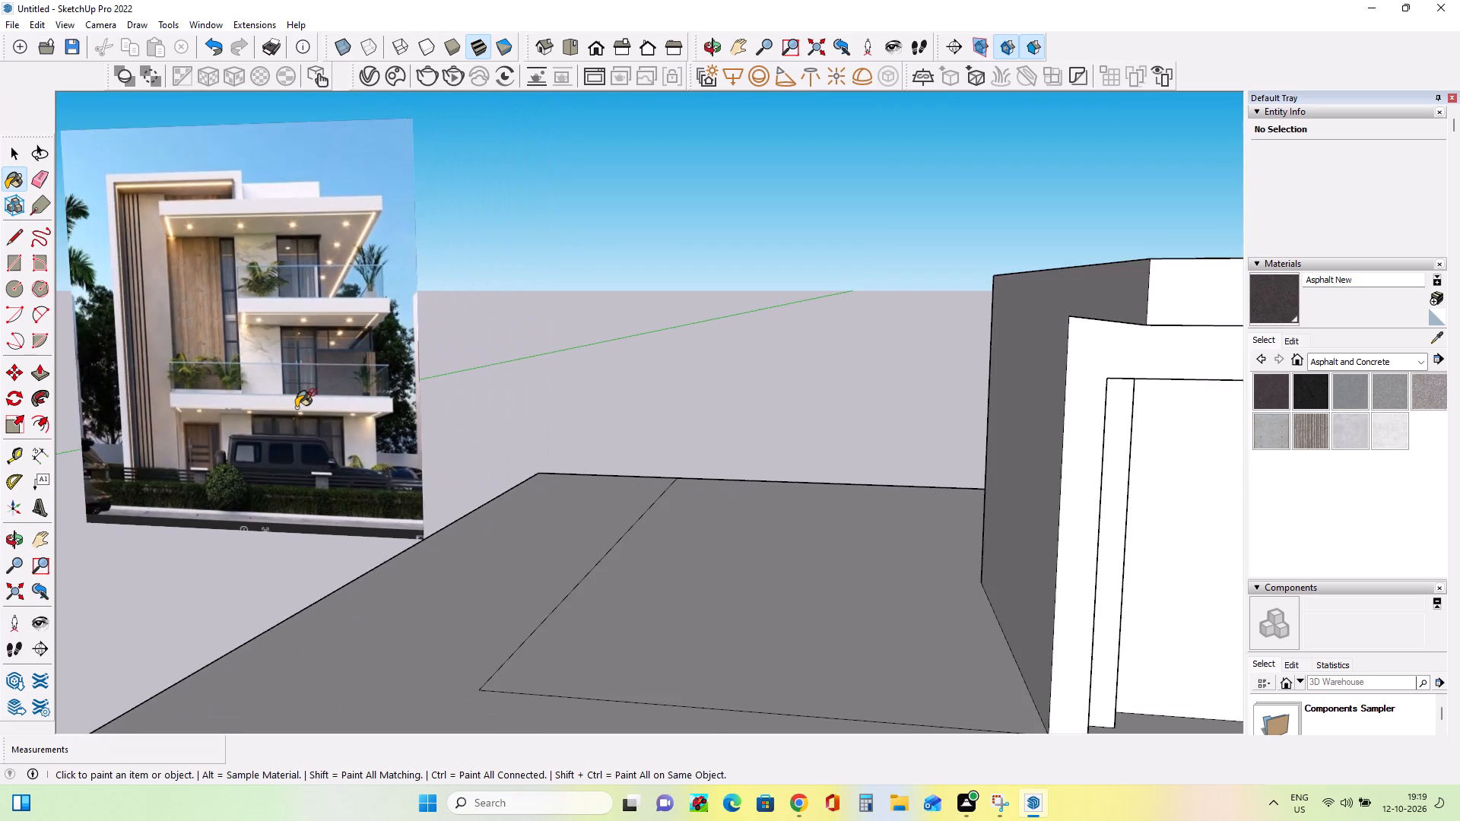
scroll(298, 407, down, 8)
middle_drag(754, 553, 751, 572)
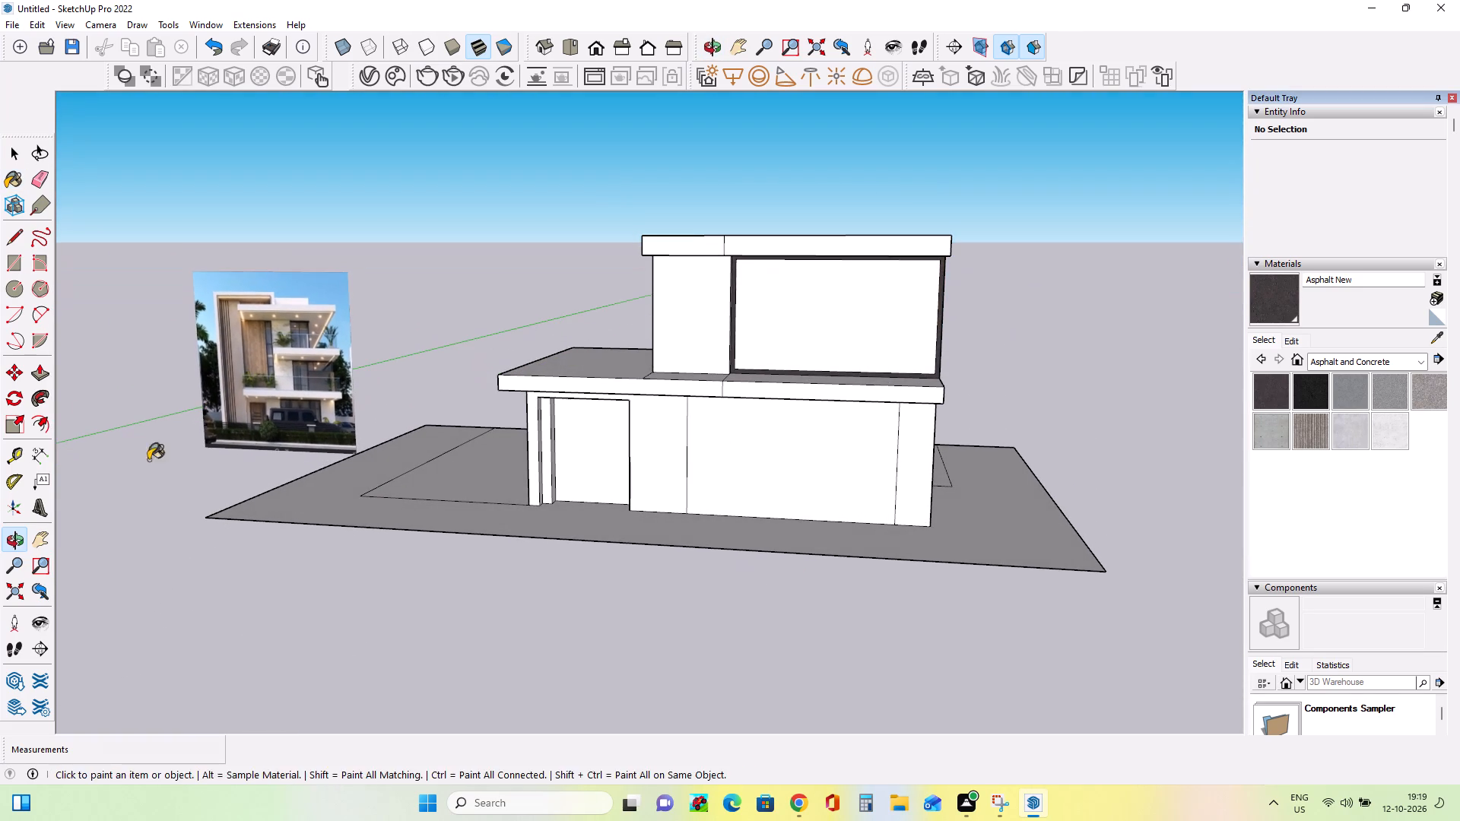
Draw a thin vertical bar rectangle about 5/8" by 2' 8 3/8" inside the upper opening, between the frame's bottom and top inner edges.
click(19, 258)
middle_drag(769, 360, 779, 390)
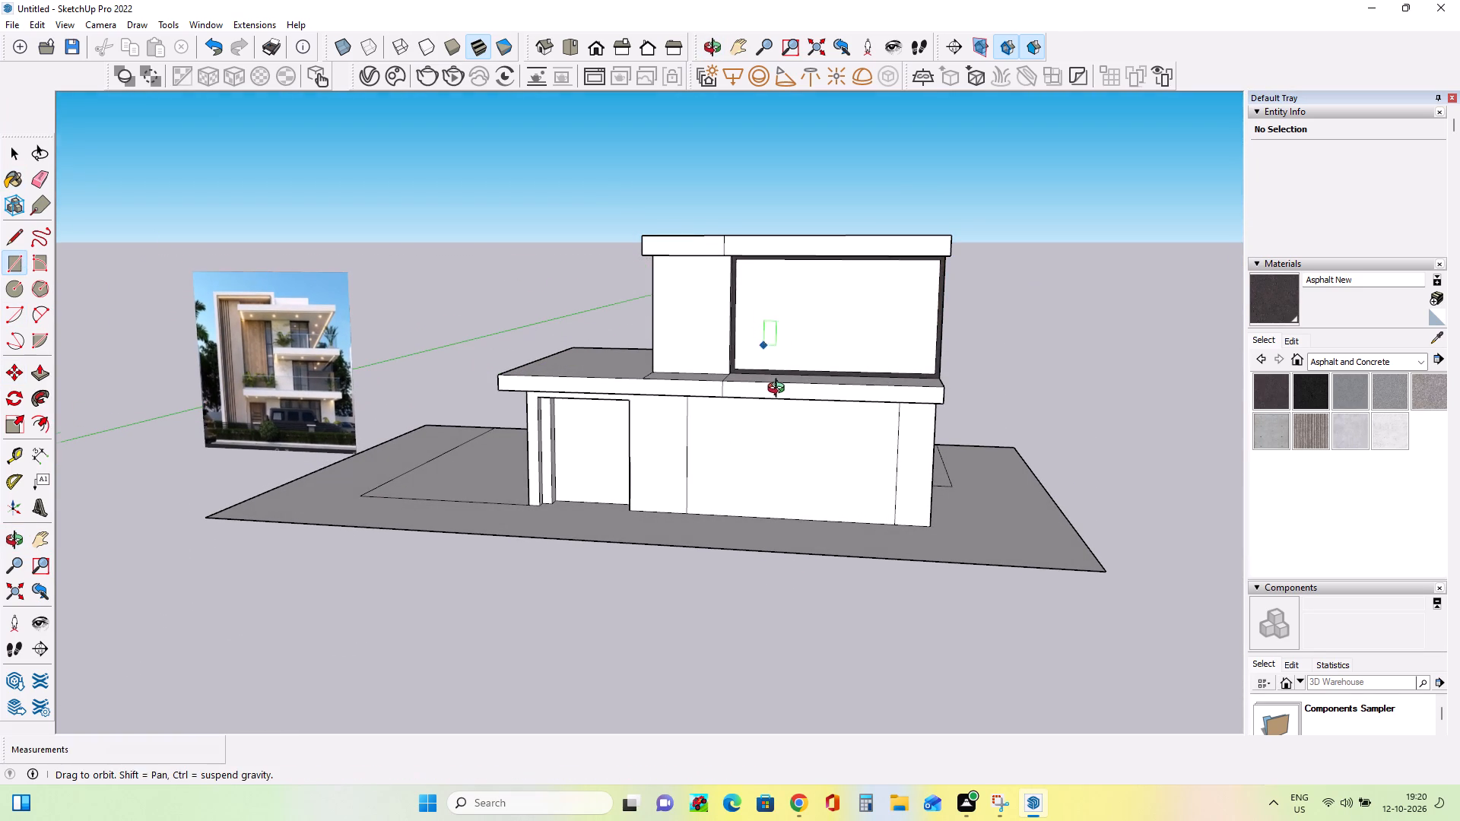
middle_drag(779, 390, 780, 391)
scroll(786, 375, up, 8)
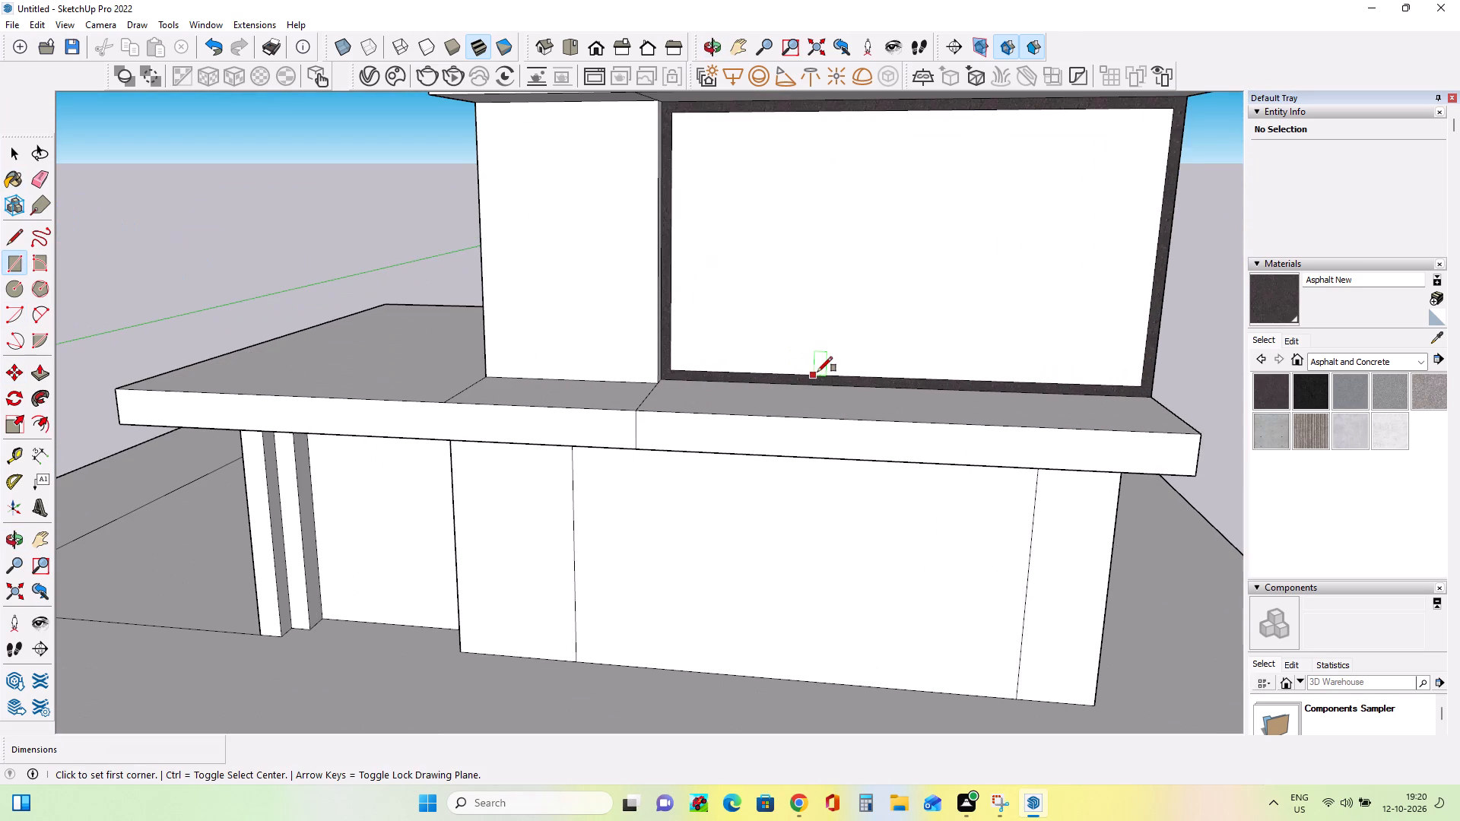
click(833, 372)
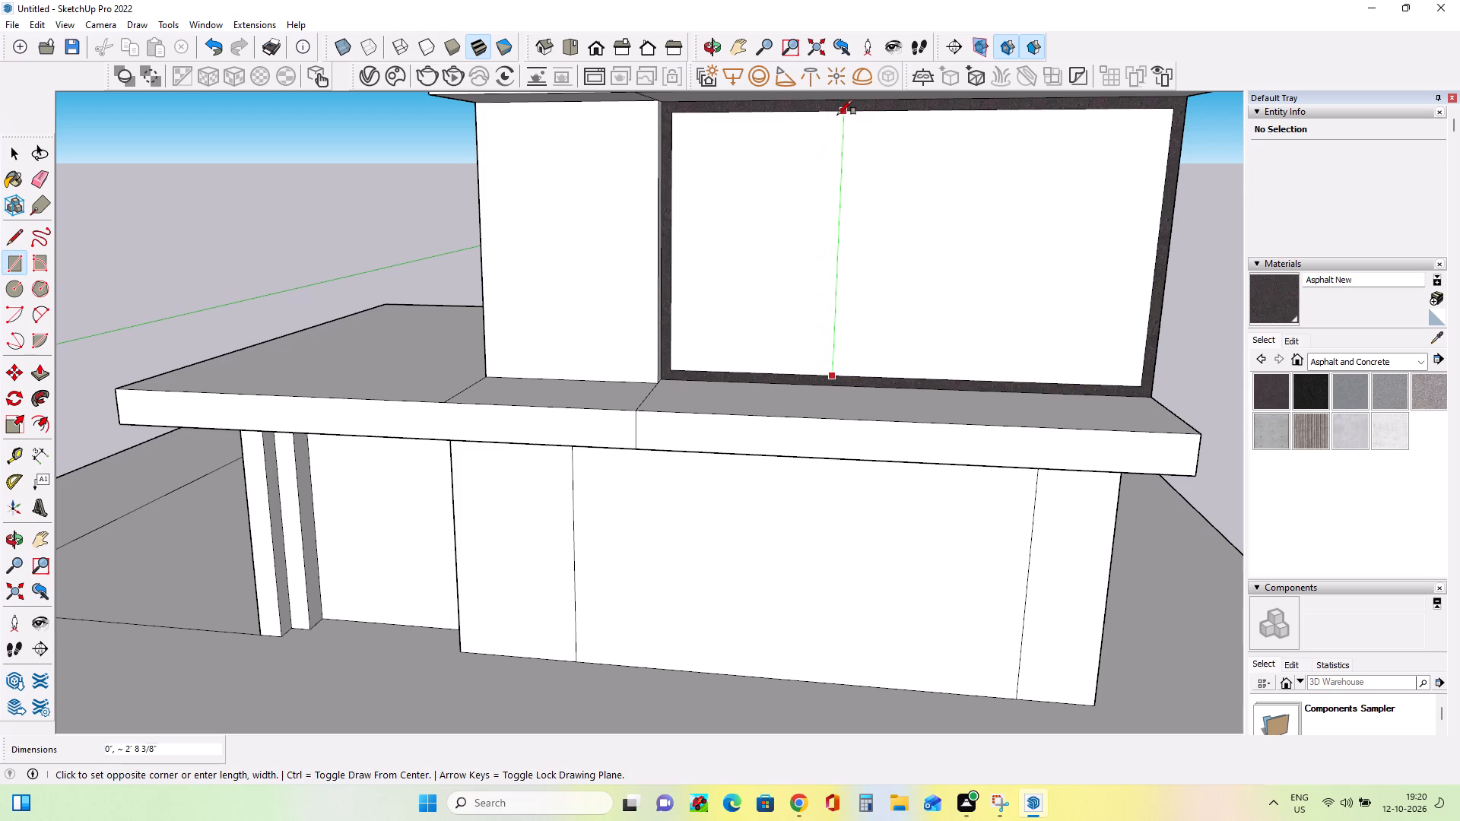
scroll(835, 116, up, 6)
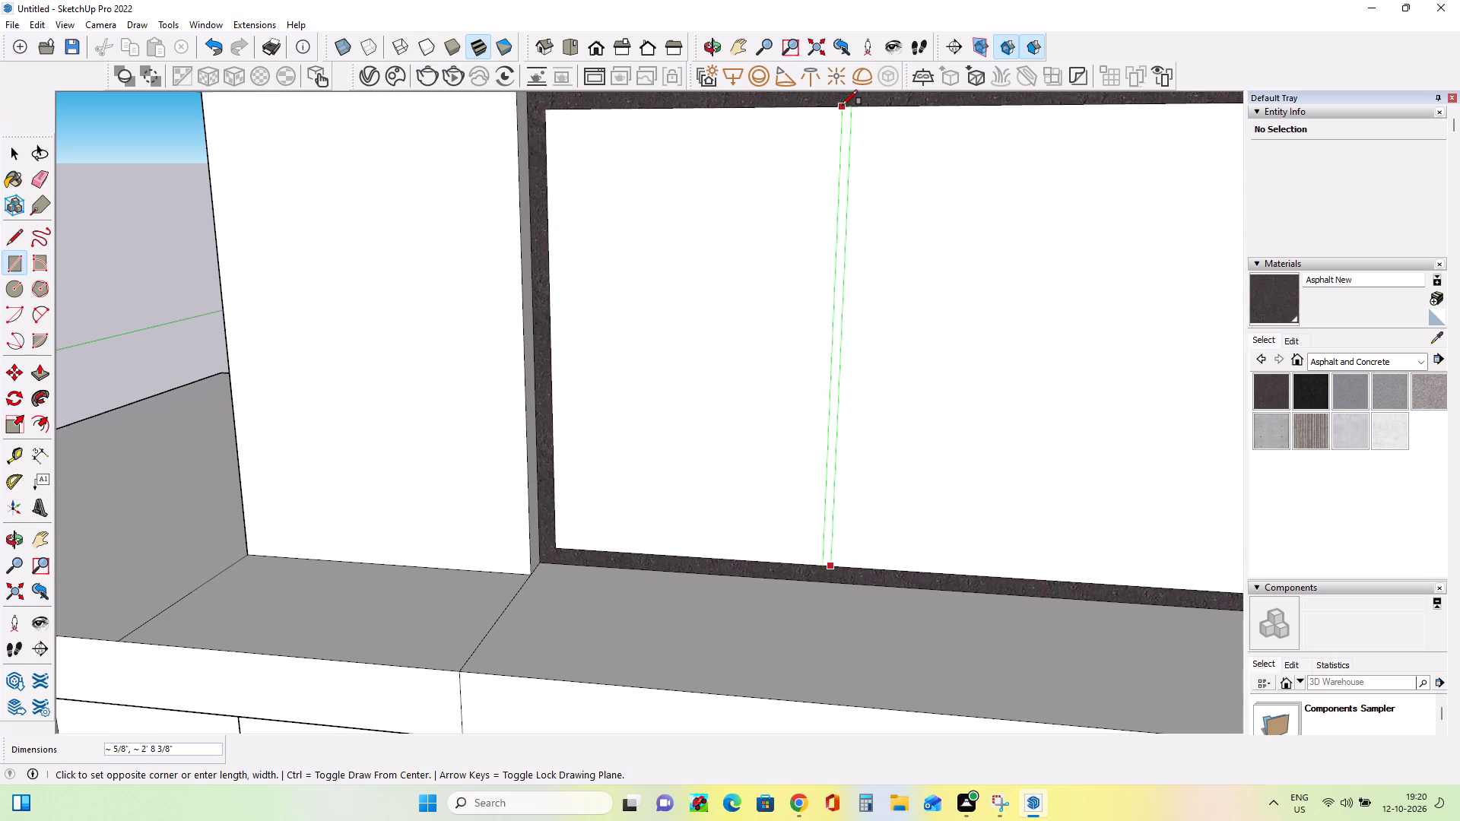
click(843, 105)
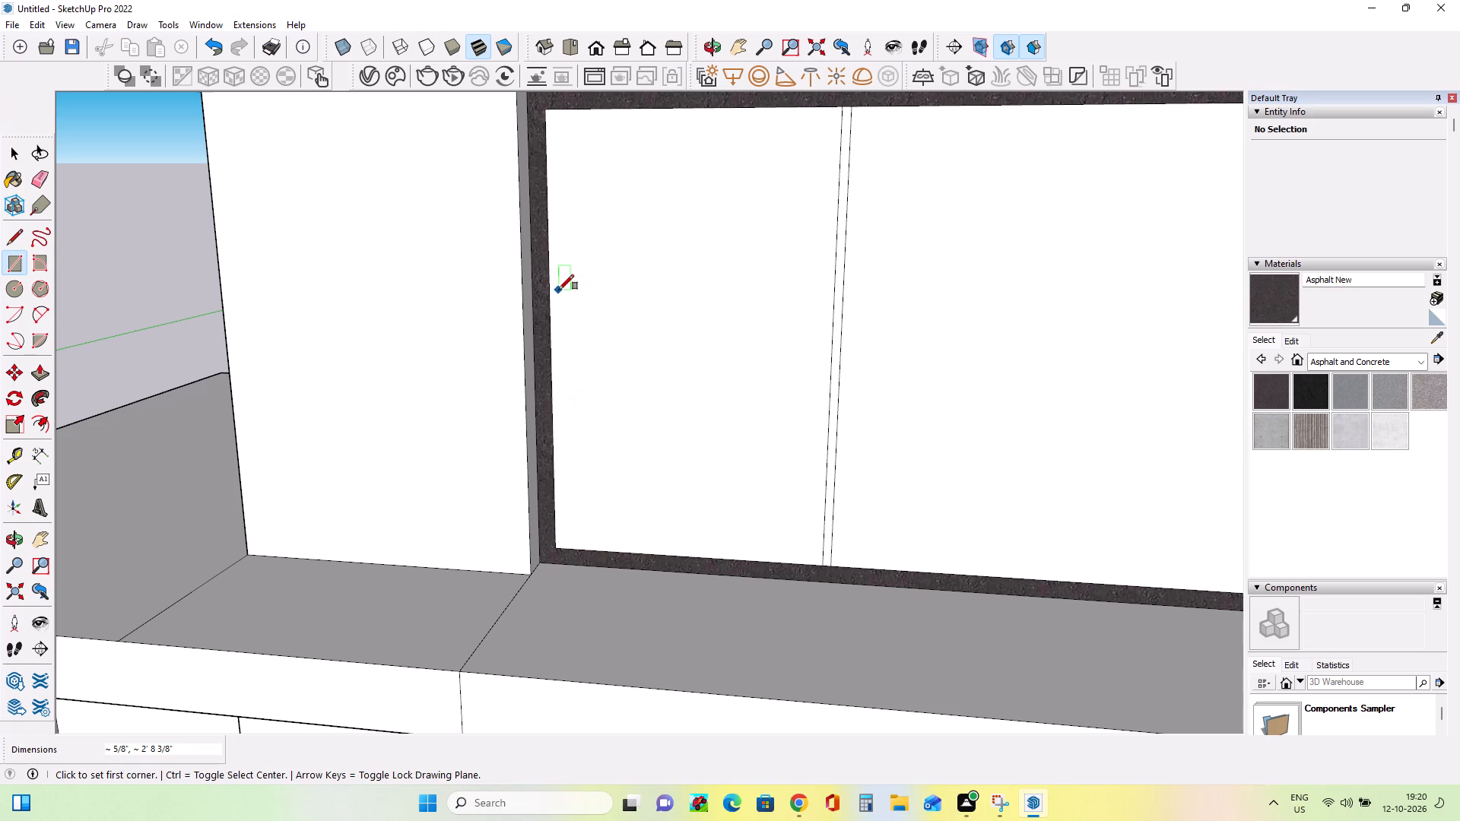
Examine the window divisions of the middle-storey balcony in the facade image.
scroll(559, 290, down, 15)
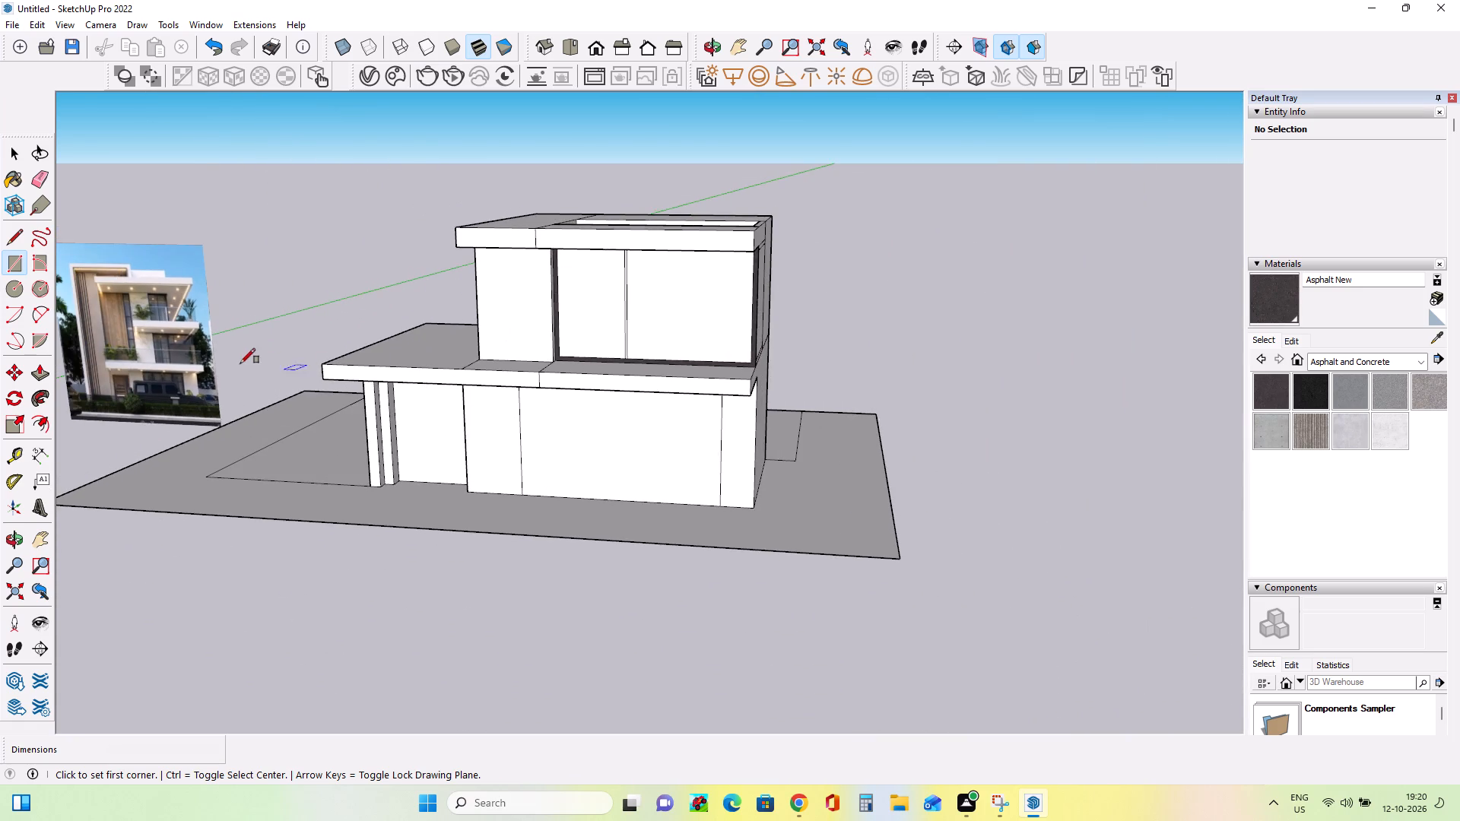
scroll(171, 368, up, 14)
scroll(180, 351, down, 6)
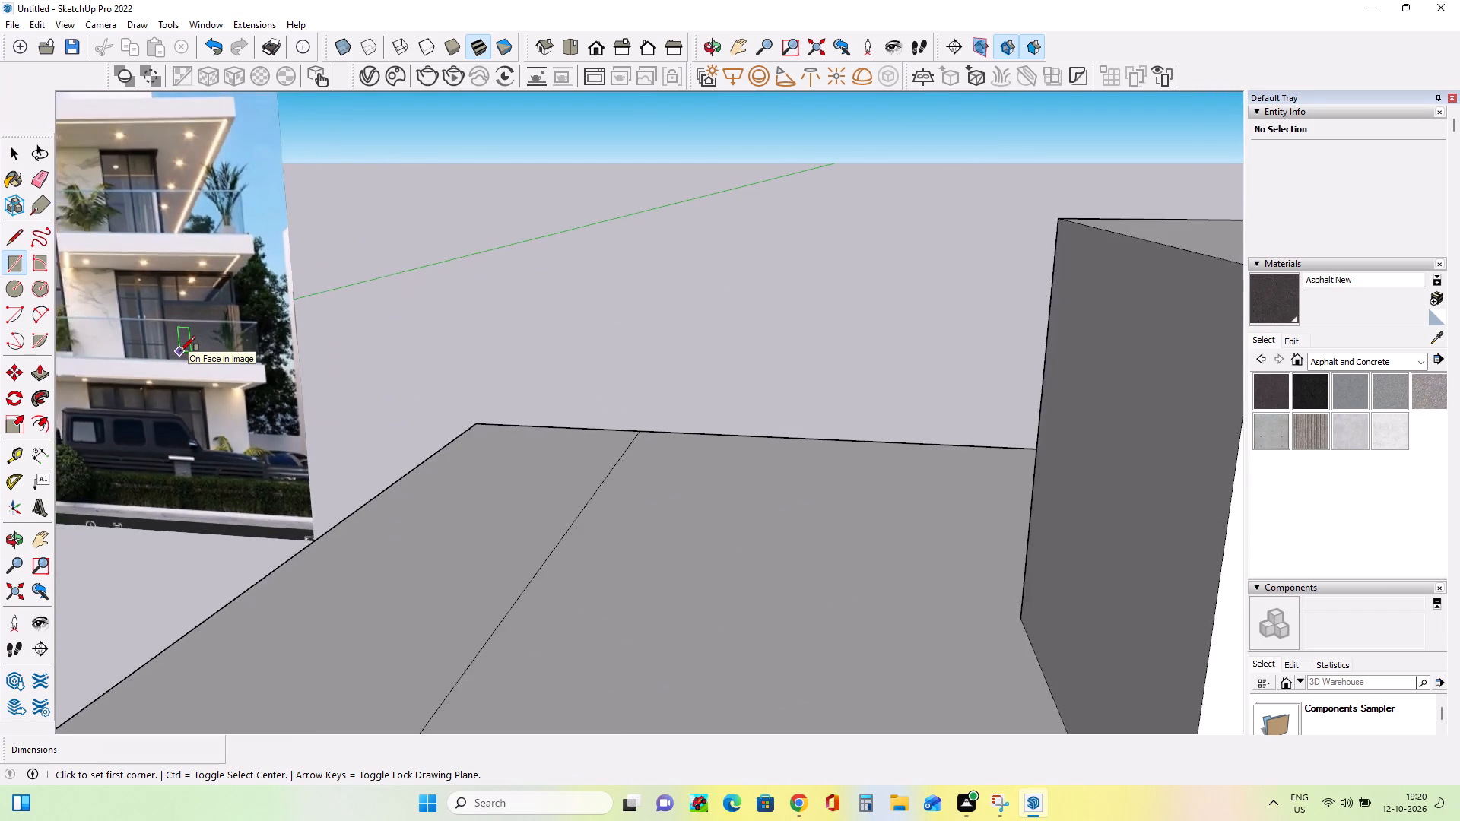
scroll(180, 351, down, 8)
scroll(180, 351, up, 1)
scroll(185, 356, down, 2)
scroll(605, 295, up, 9)
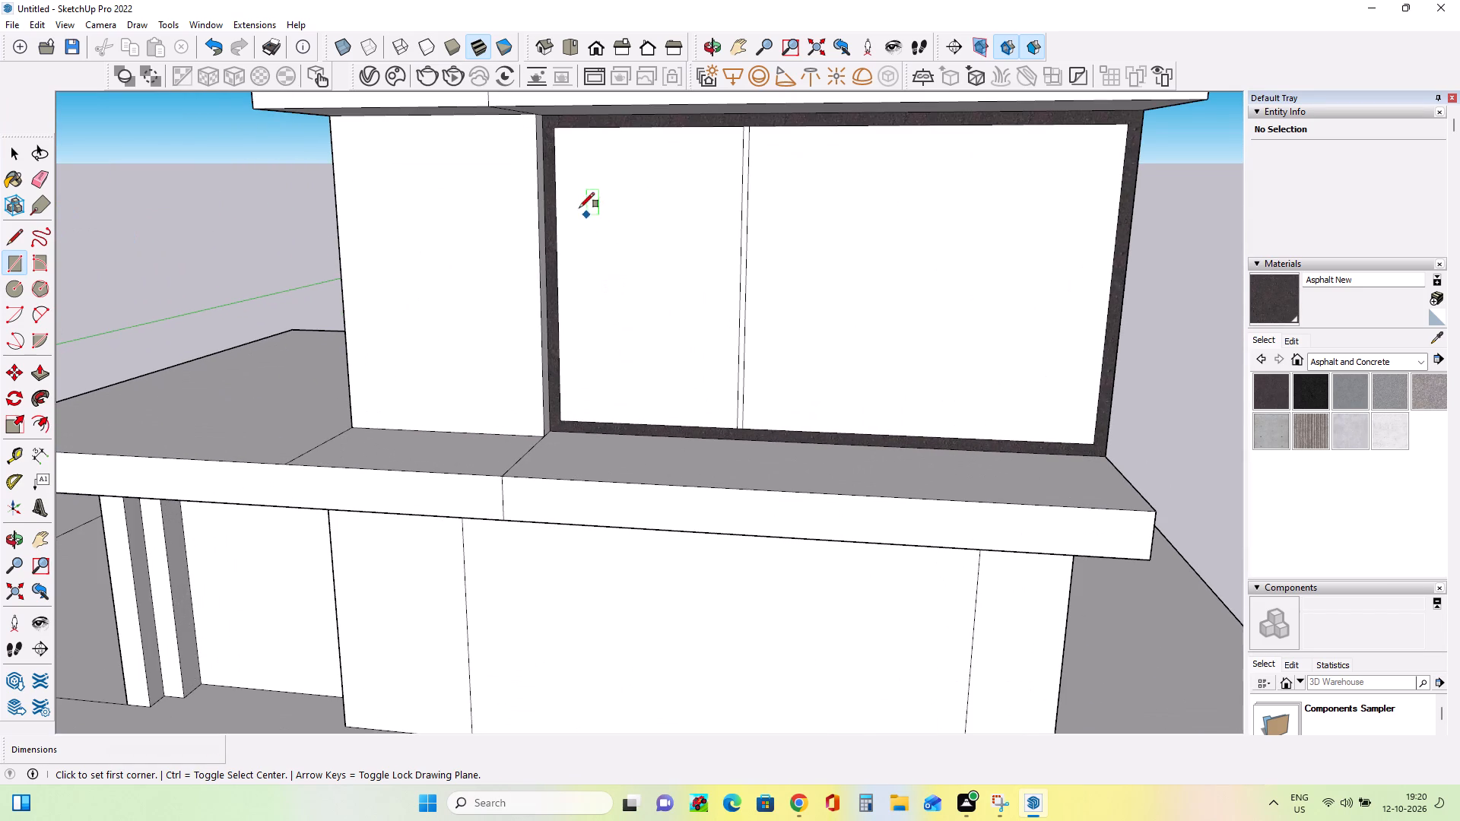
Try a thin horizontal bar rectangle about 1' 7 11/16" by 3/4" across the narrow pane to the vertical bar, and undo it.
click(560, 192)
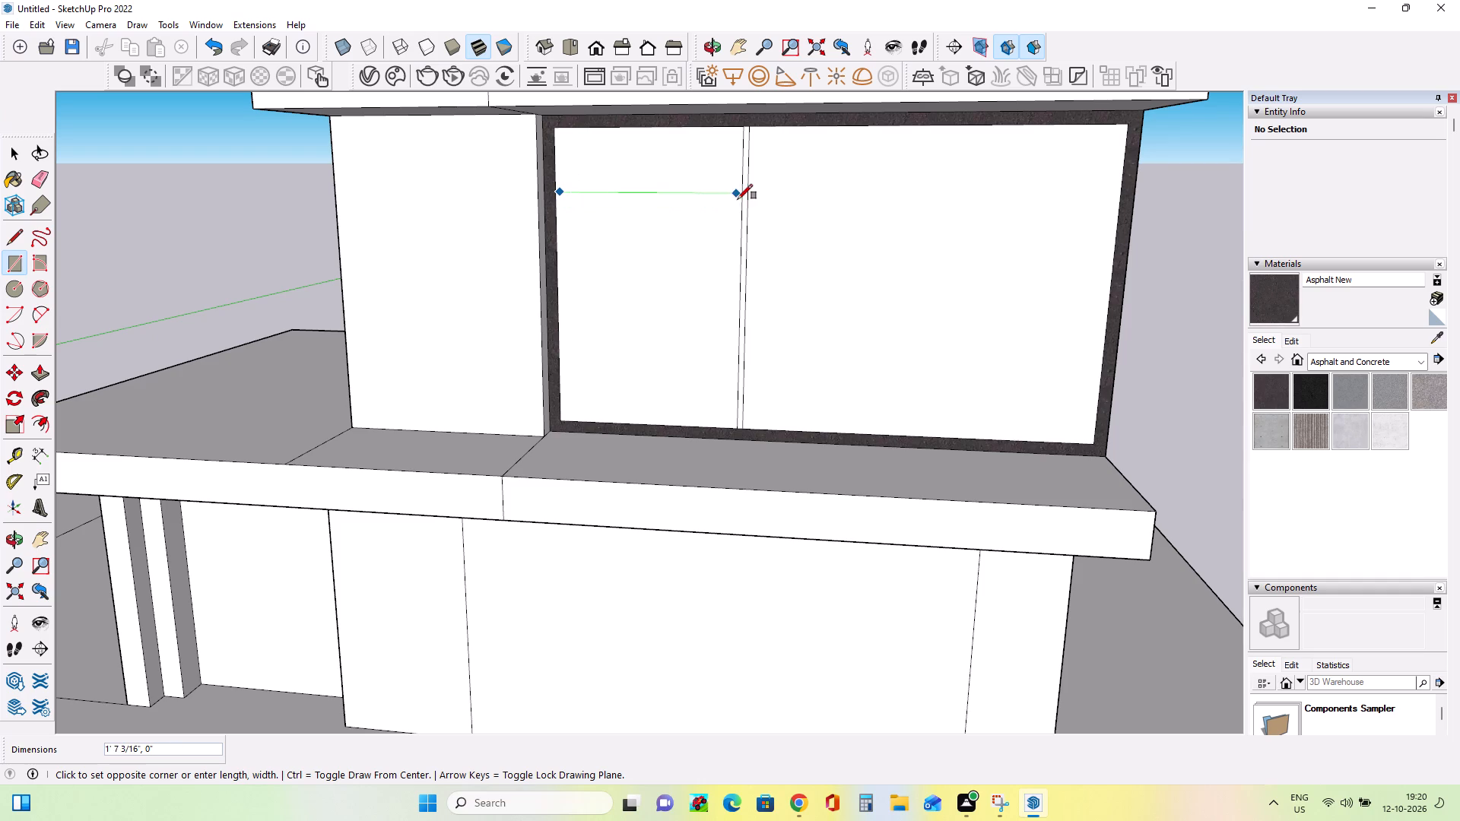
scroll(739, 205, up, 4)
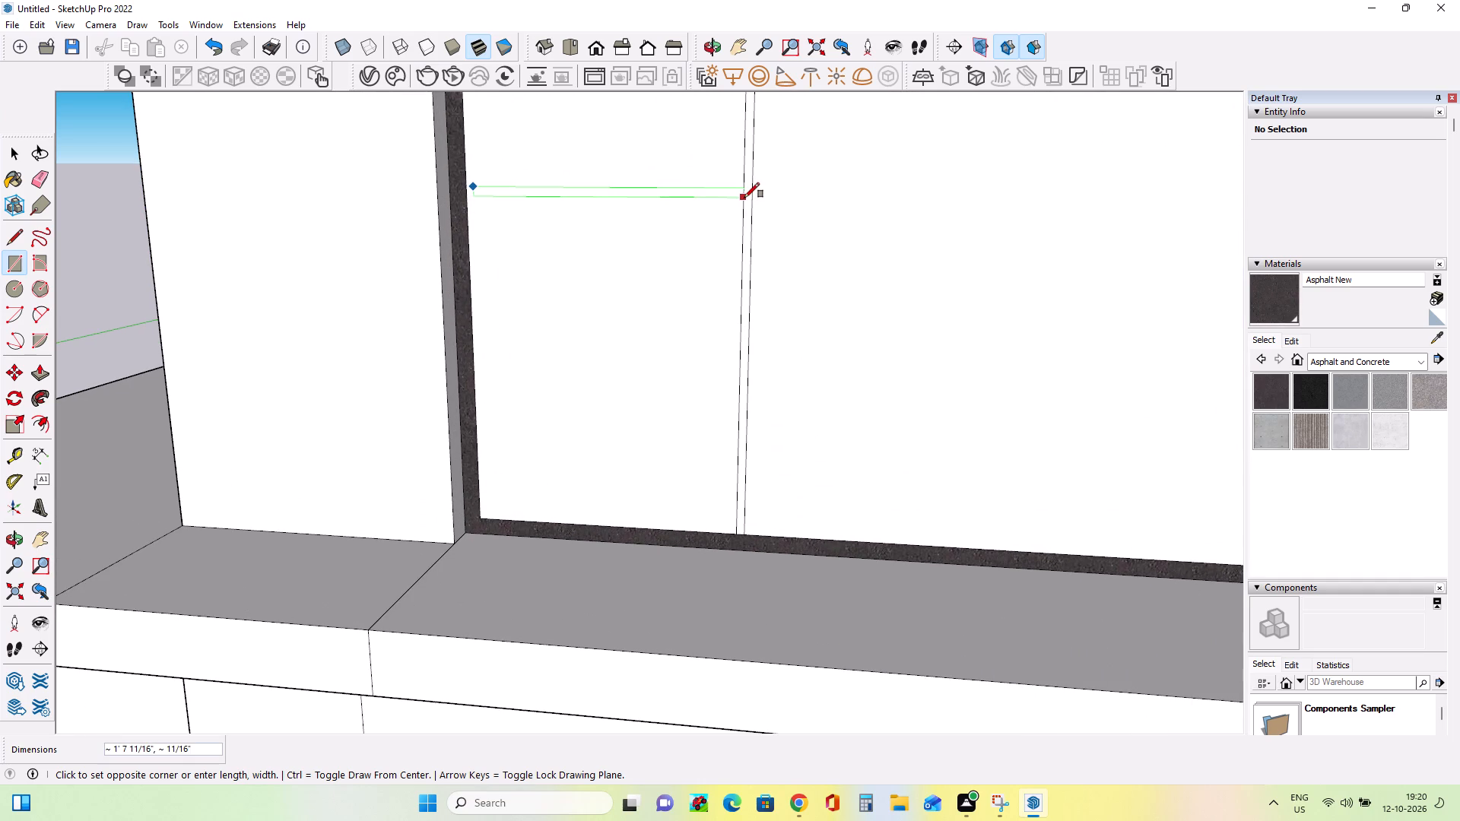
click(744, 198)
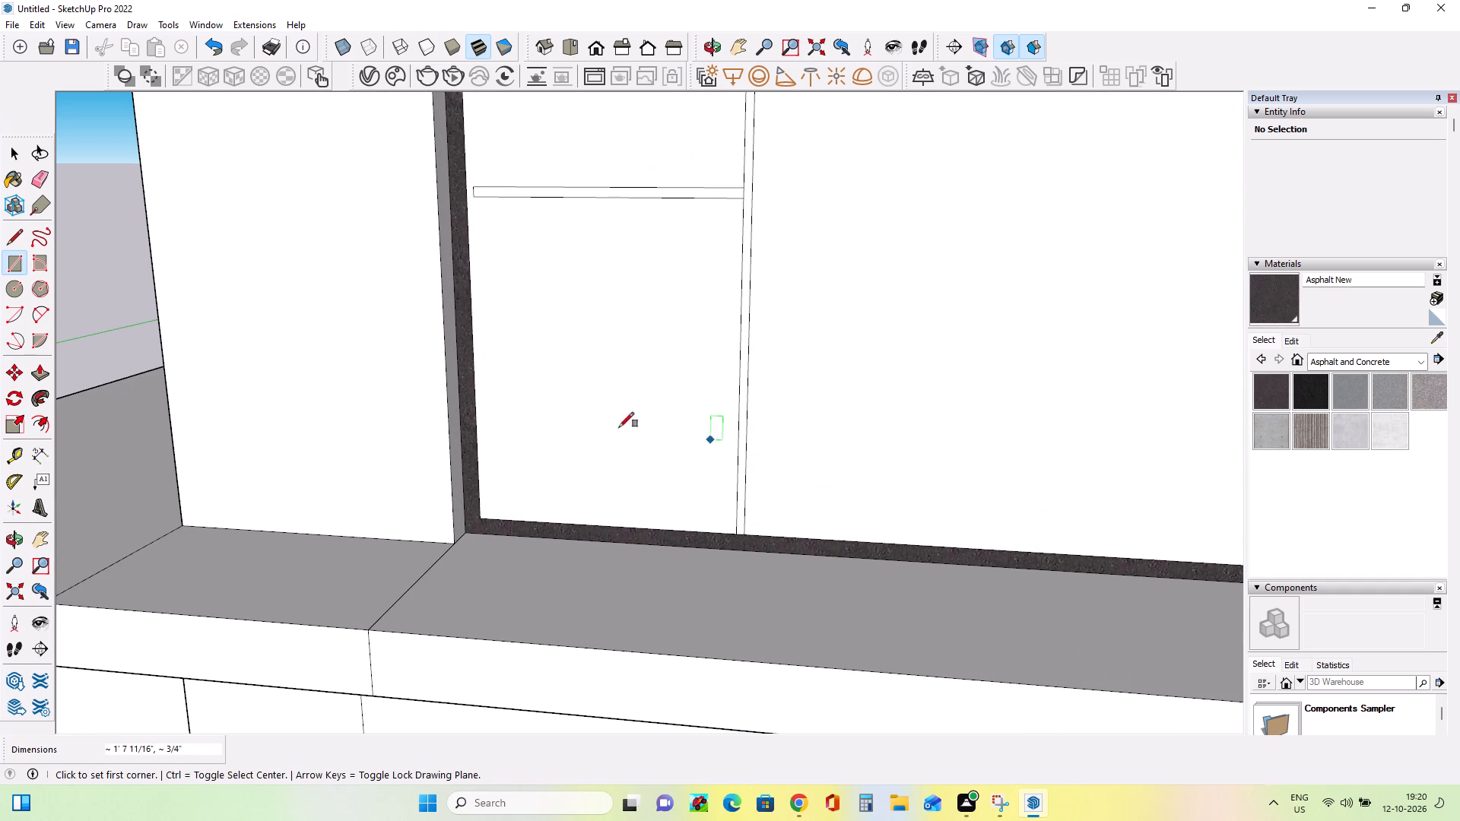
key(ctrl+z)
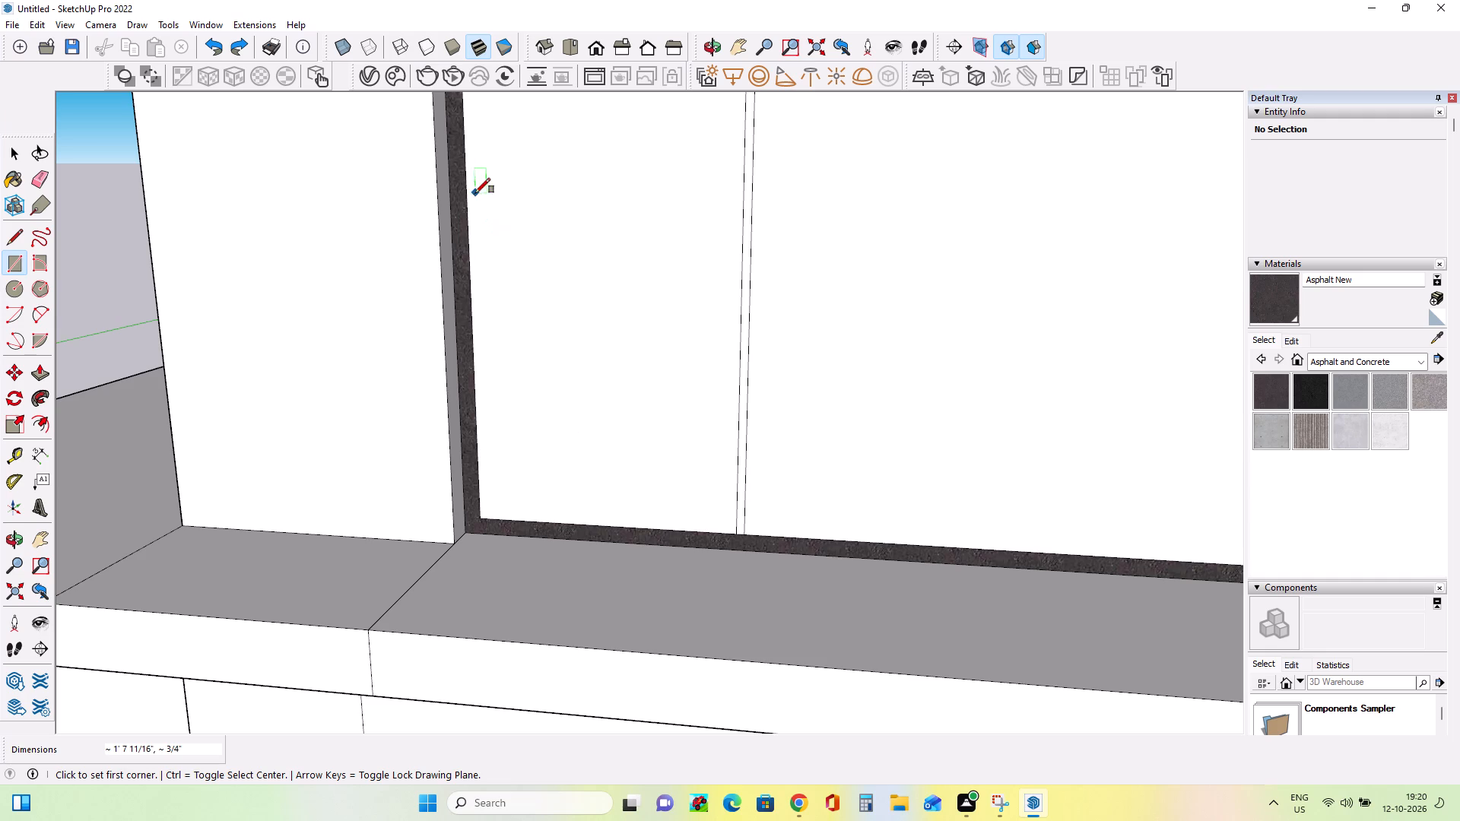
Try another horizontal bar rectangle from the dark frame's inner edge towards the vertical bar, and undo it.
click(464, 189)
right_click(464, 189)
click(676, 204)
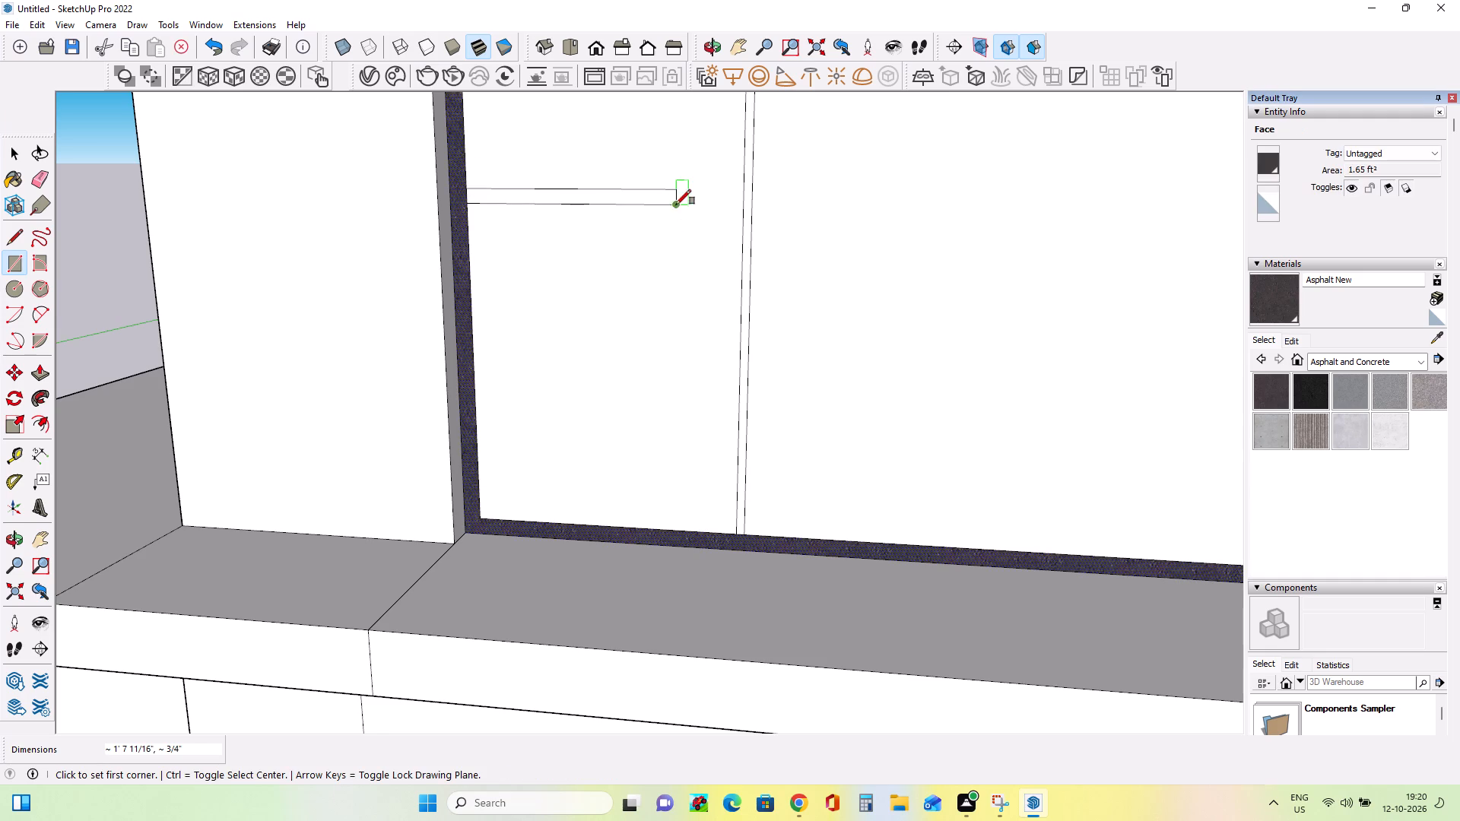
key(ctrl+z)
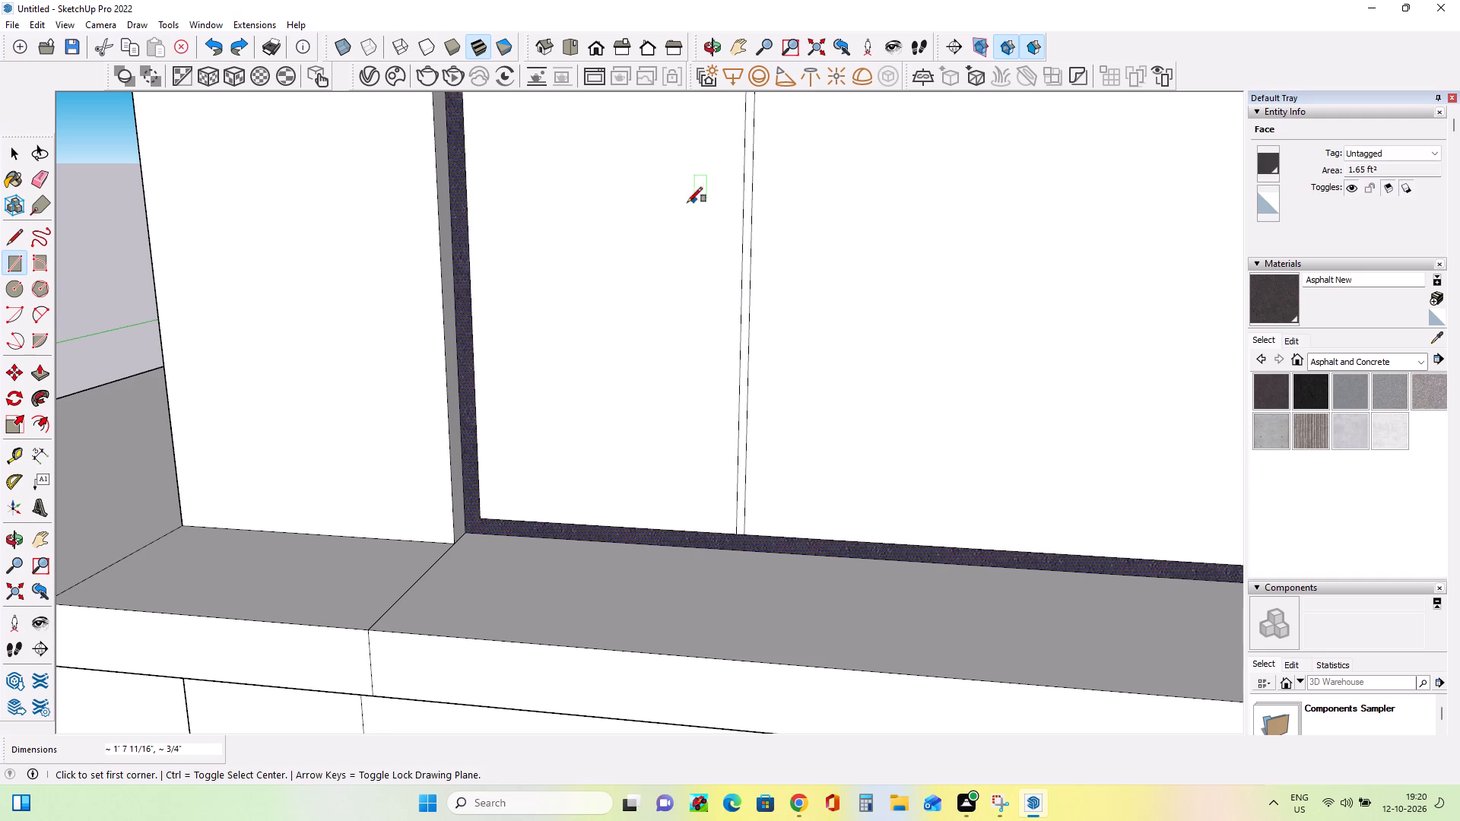
Draw a horizontal bar rectangle about 1/2" by 1' 8 1/4" across the narrow pane's upper part, from the frame's inner edge to the vertical bar.
click(468, 178)
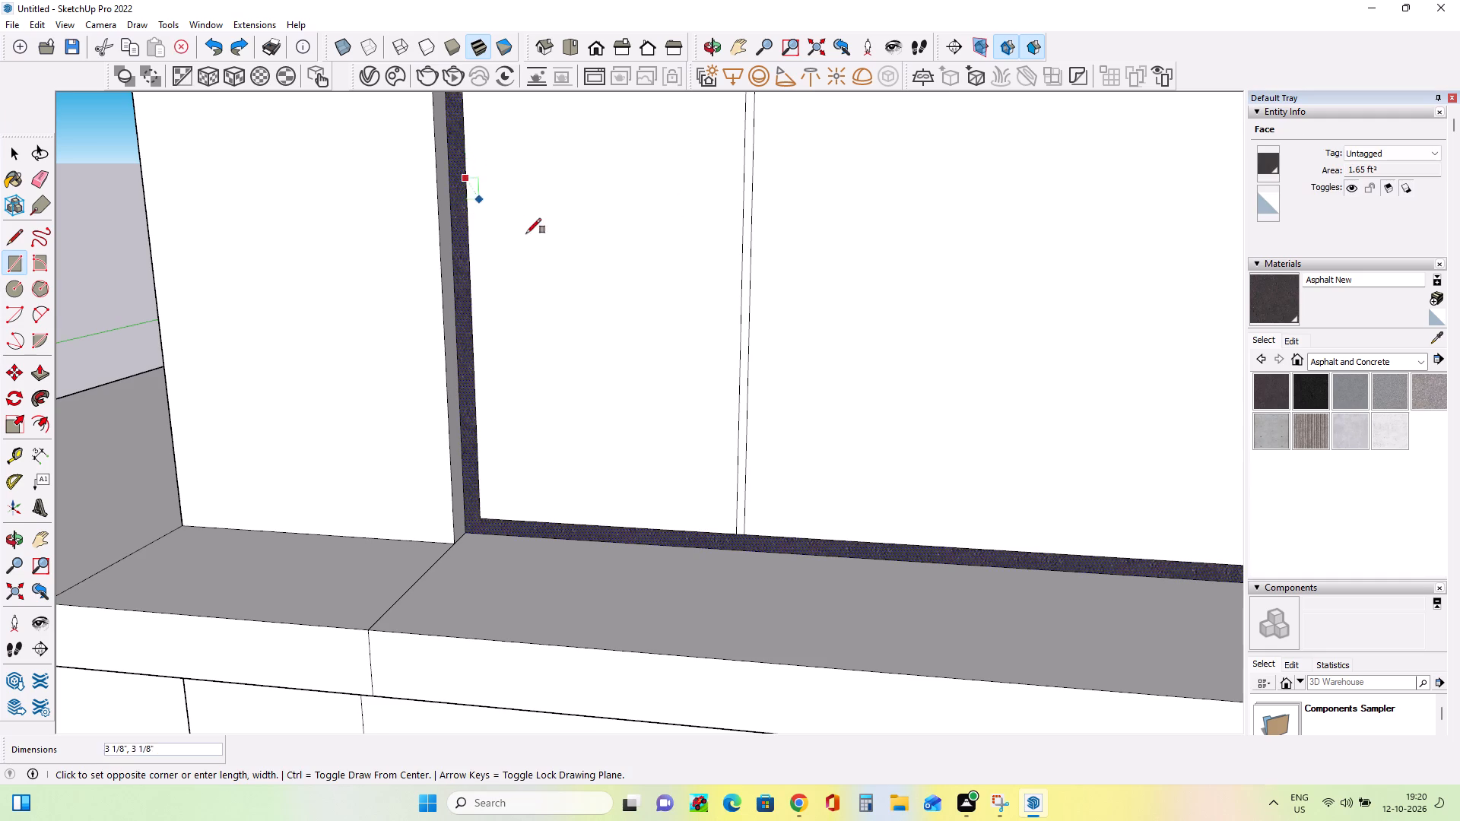
scroll(486, 381, down, 6)
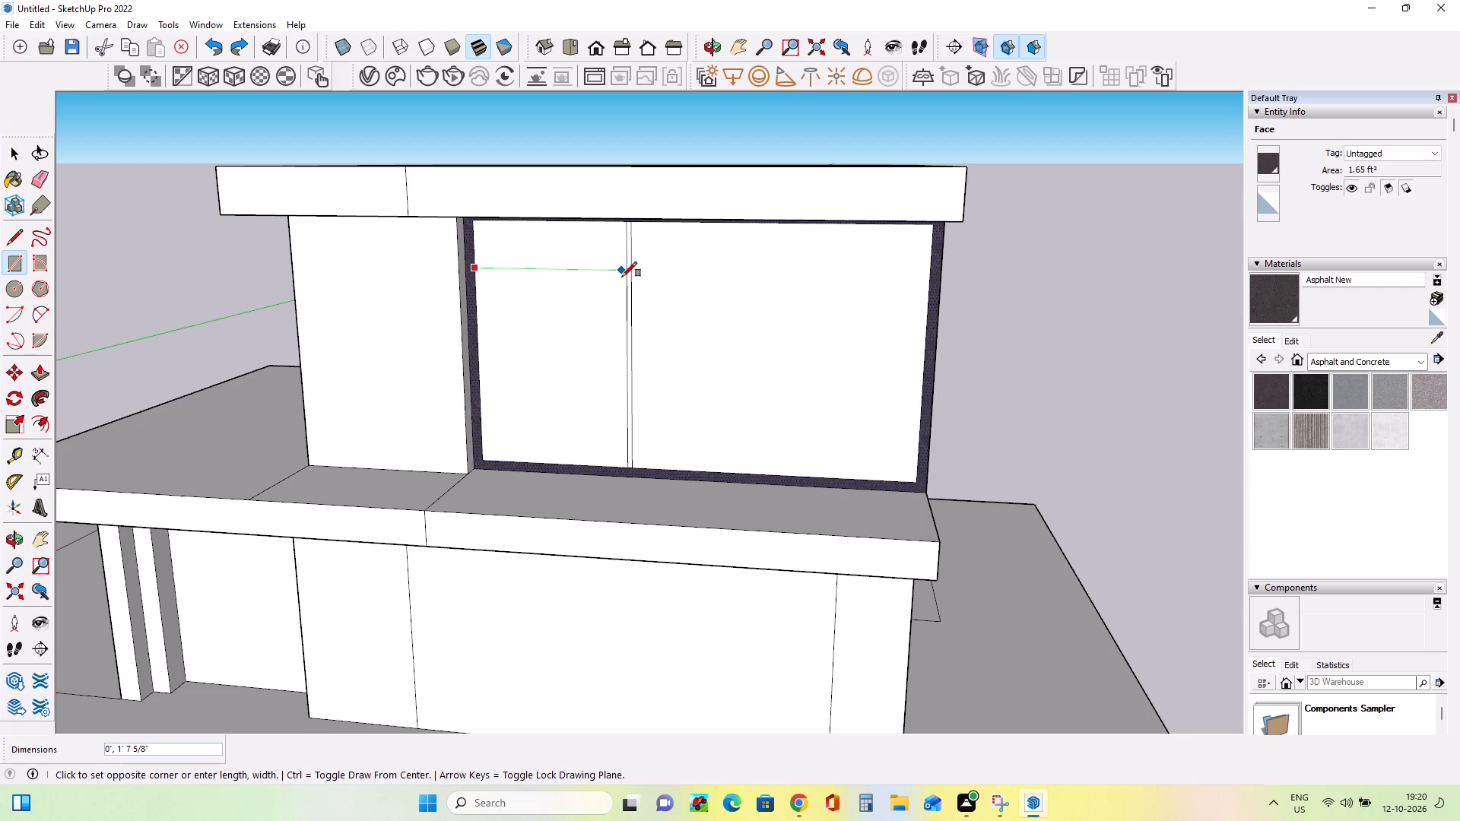
scroll(622, 278, up, 3)
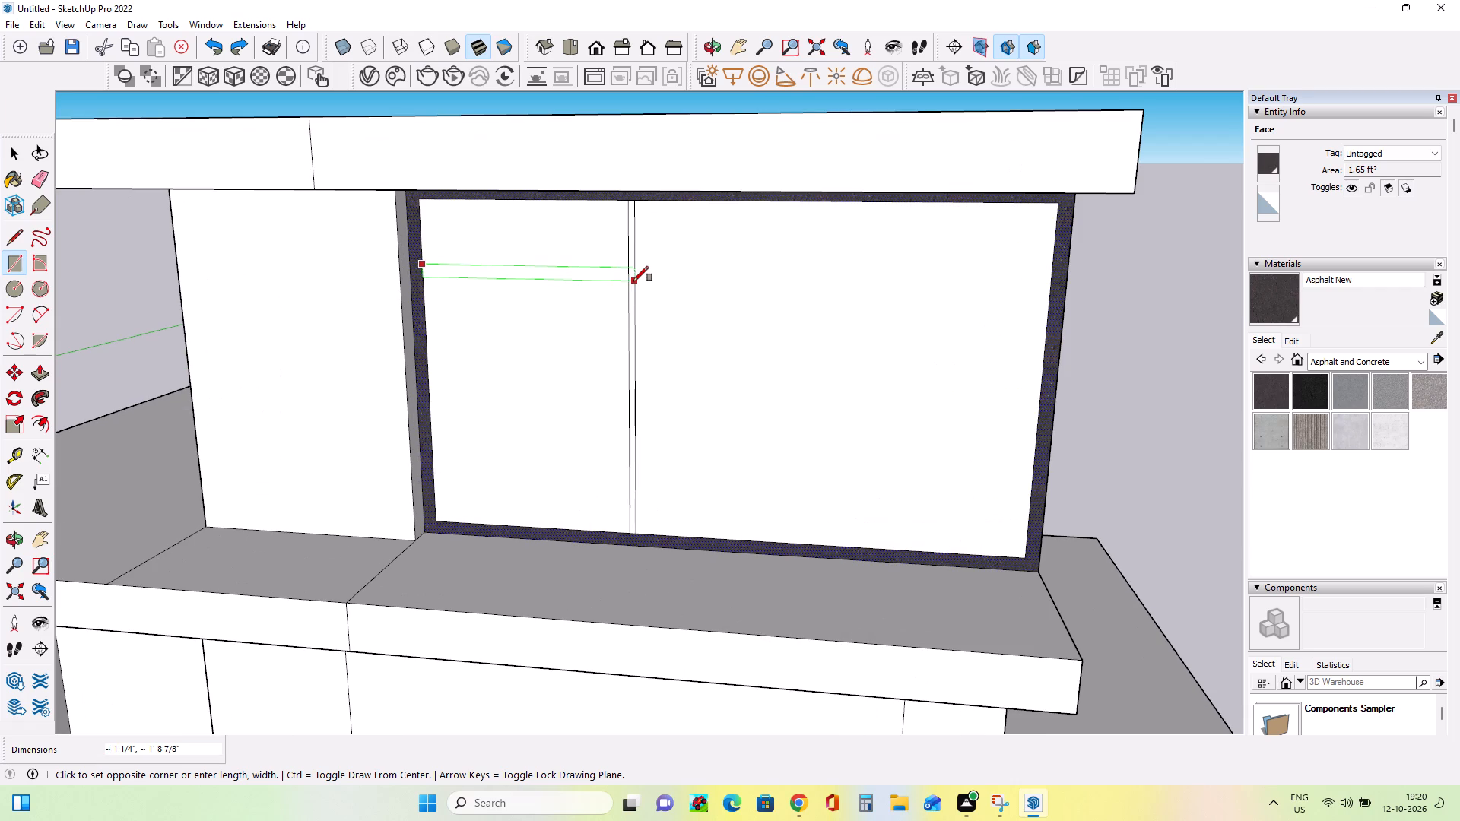
scroll(633, 281, up, 6)
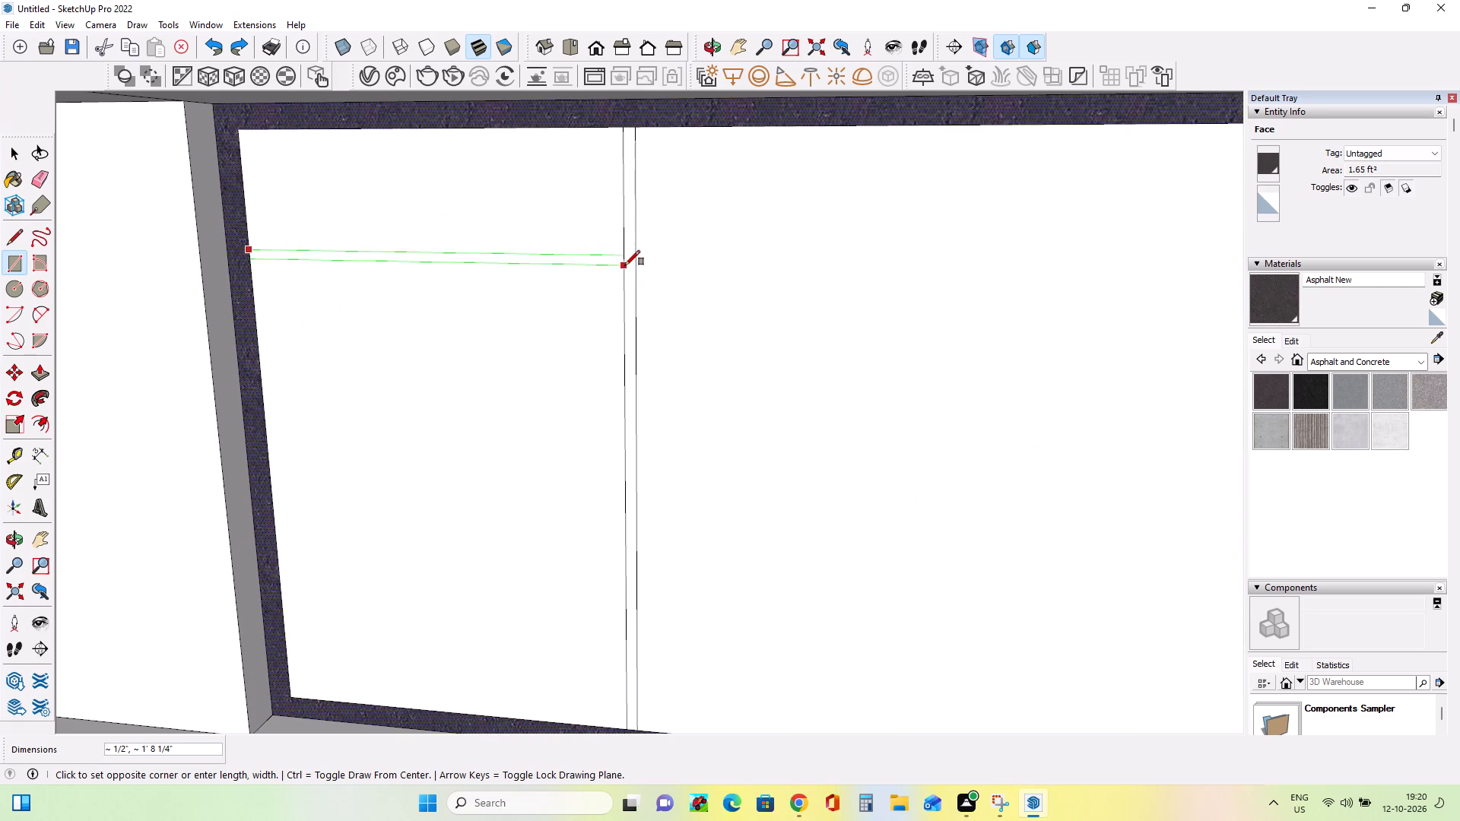
click(625, 265)
Draw a second horizontal bar rectangle about 1/2" by 1' 8 1/4" across the narrow pane's lower part, from the frame's inner edge to the vertical bar.
scroll(595, 495, down, 9)
middle_drag(598, 502, 632, 382)
scroll(500, 509, up, 4)
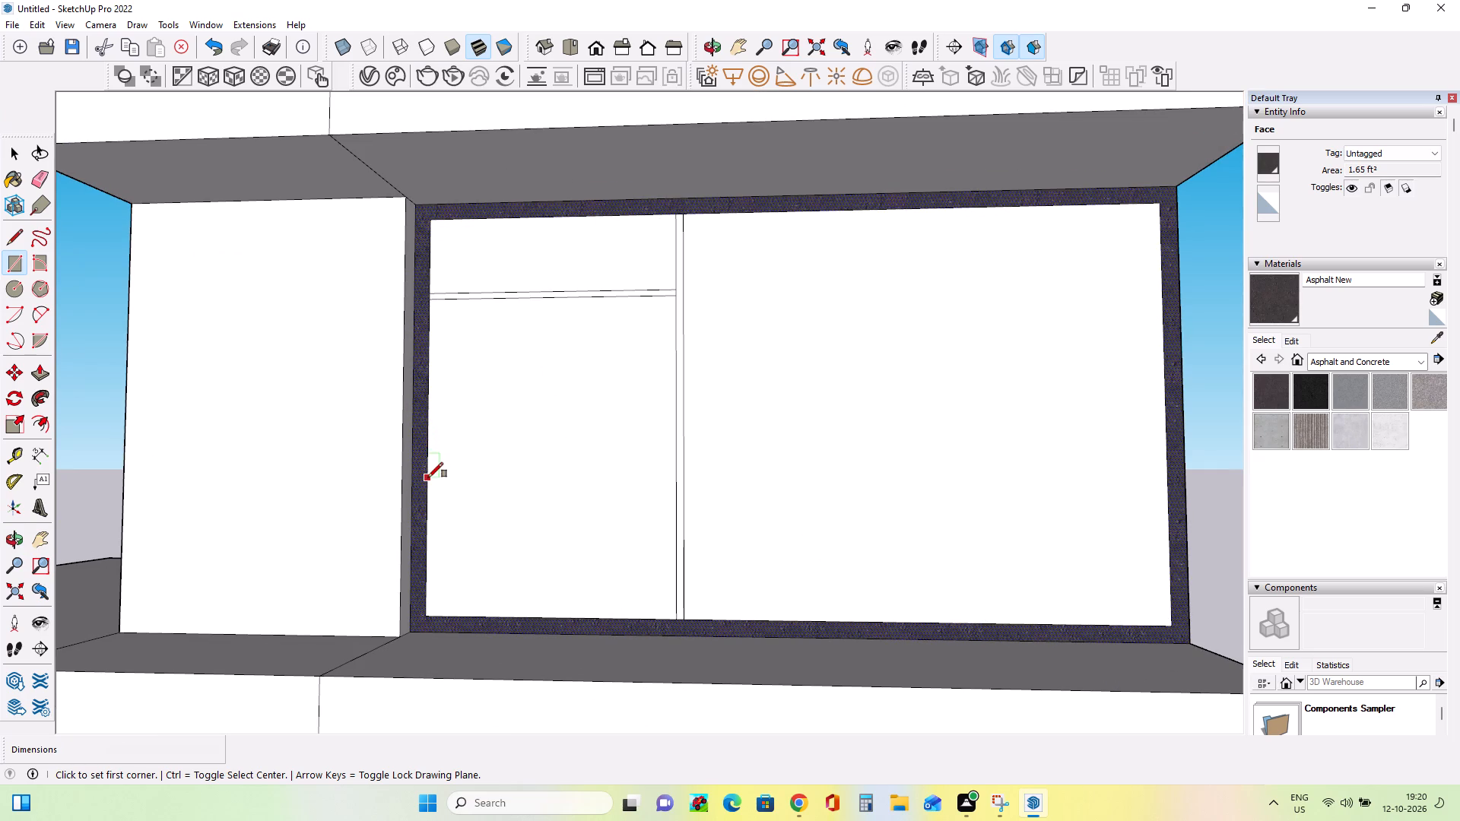
click(428, 477)
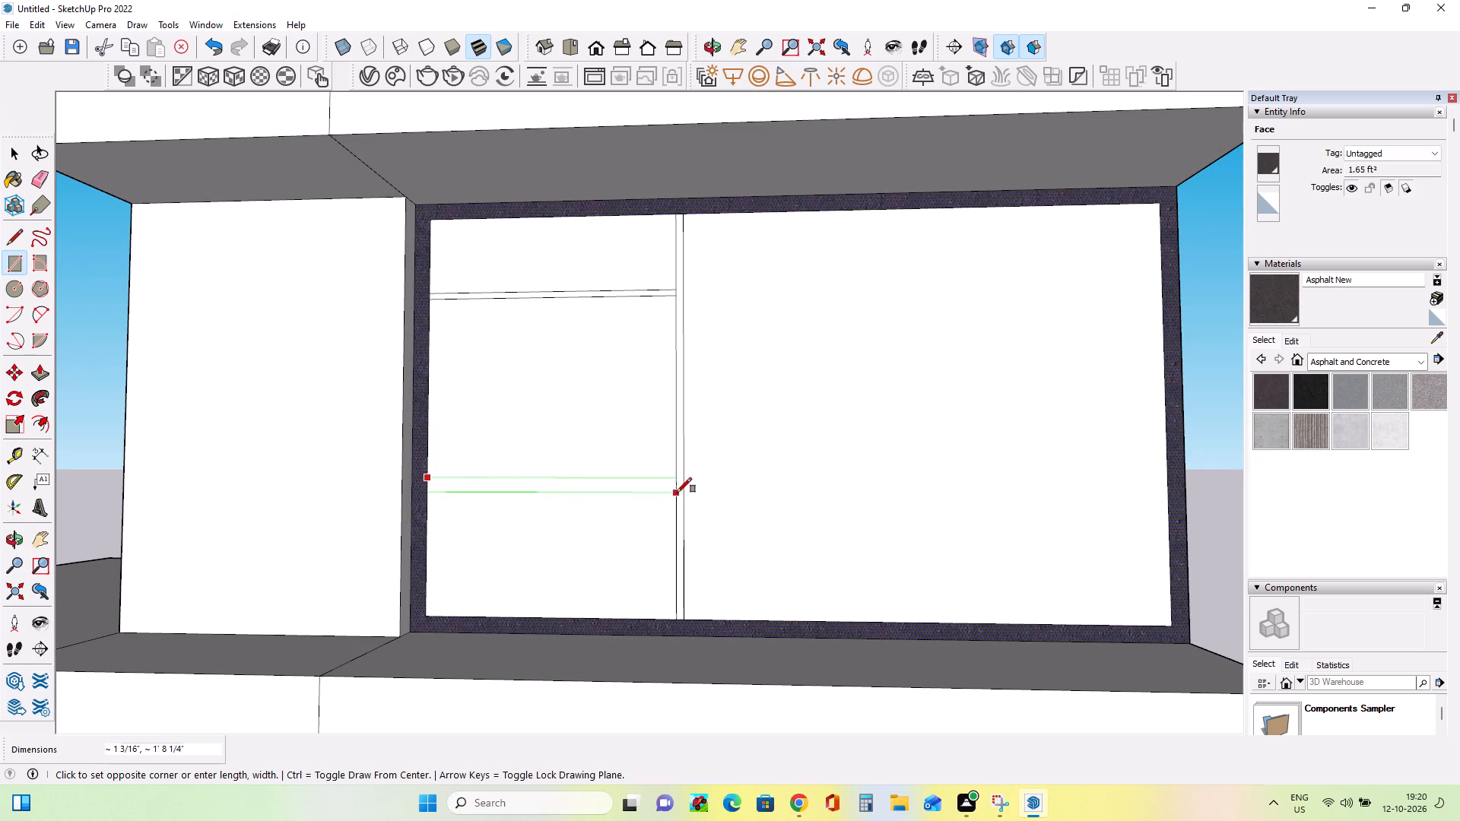
scroll(675, 487, up, 3)
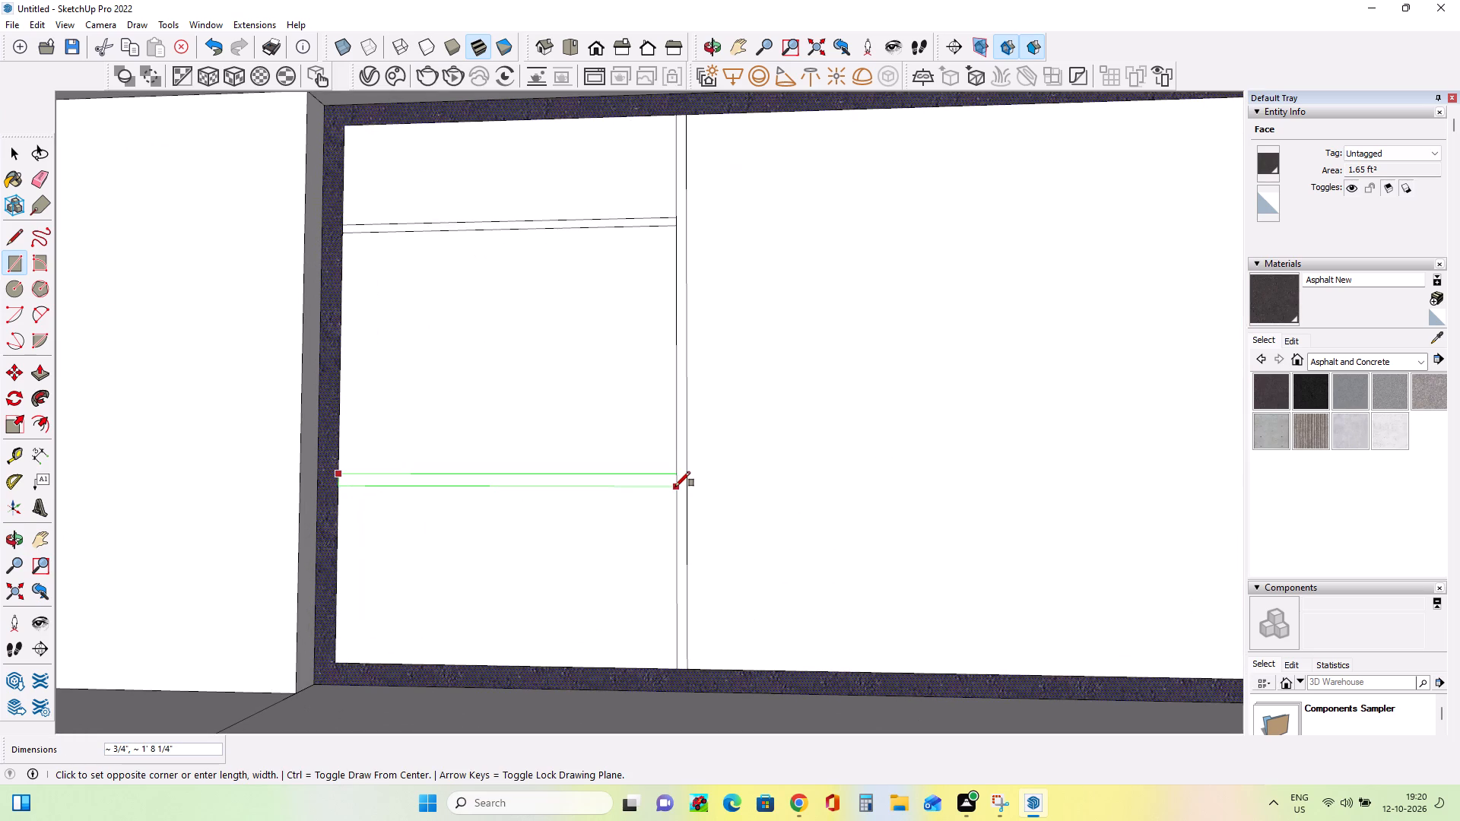
scroll(675, 487, up, 4)
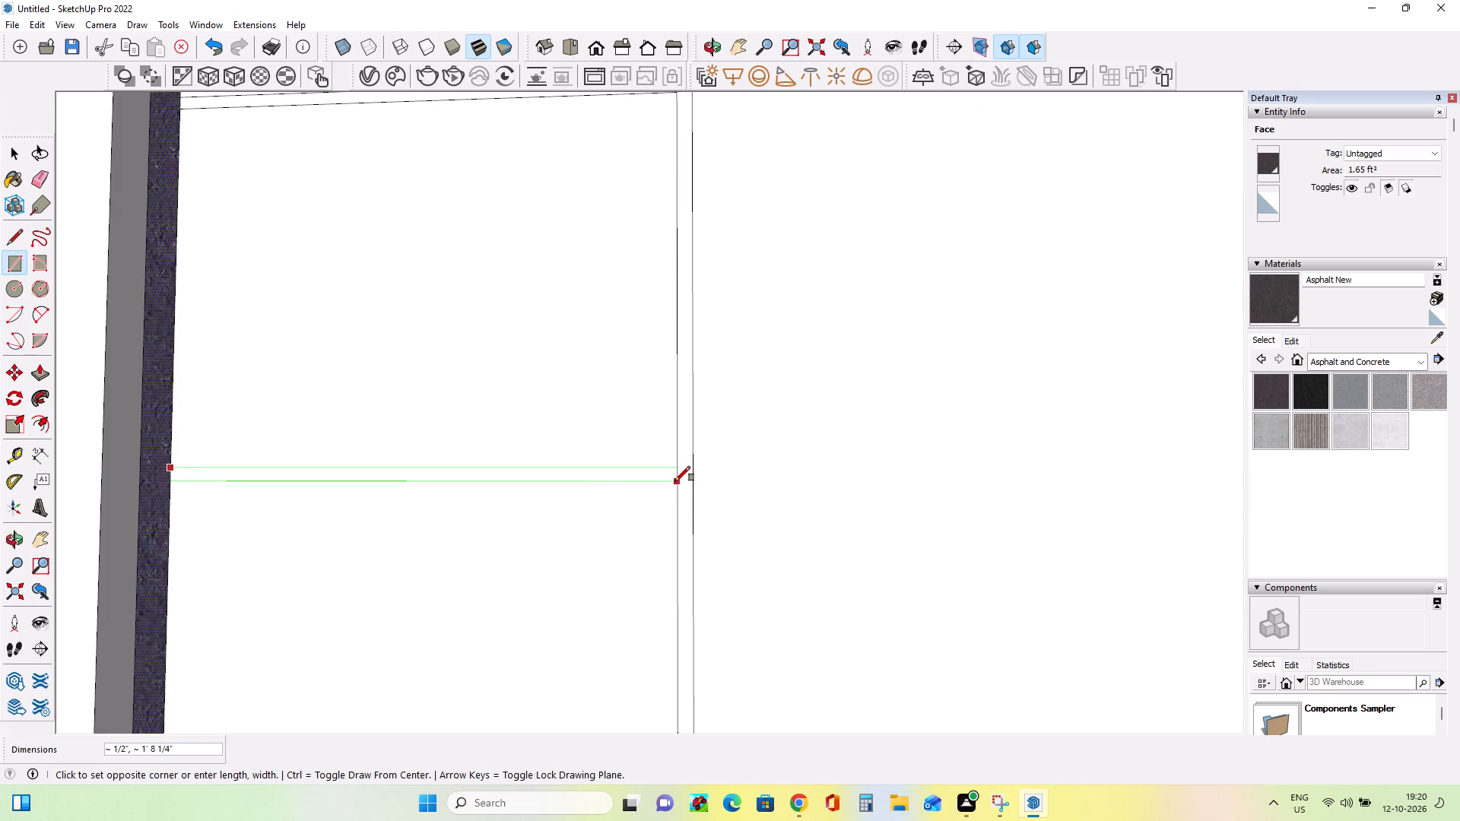
click(675, 481)
Examine the window divisions of the middle-storey balcony in the facade image.
scroll(665, 514, down, 13)
scroll(664, 517, up, 1)
scroll(664, 517, down, 1)
middle_drag(674, 531, 688, 581)
scroll(696, 575, down, 14)
scroll(270, 578, up, 7)
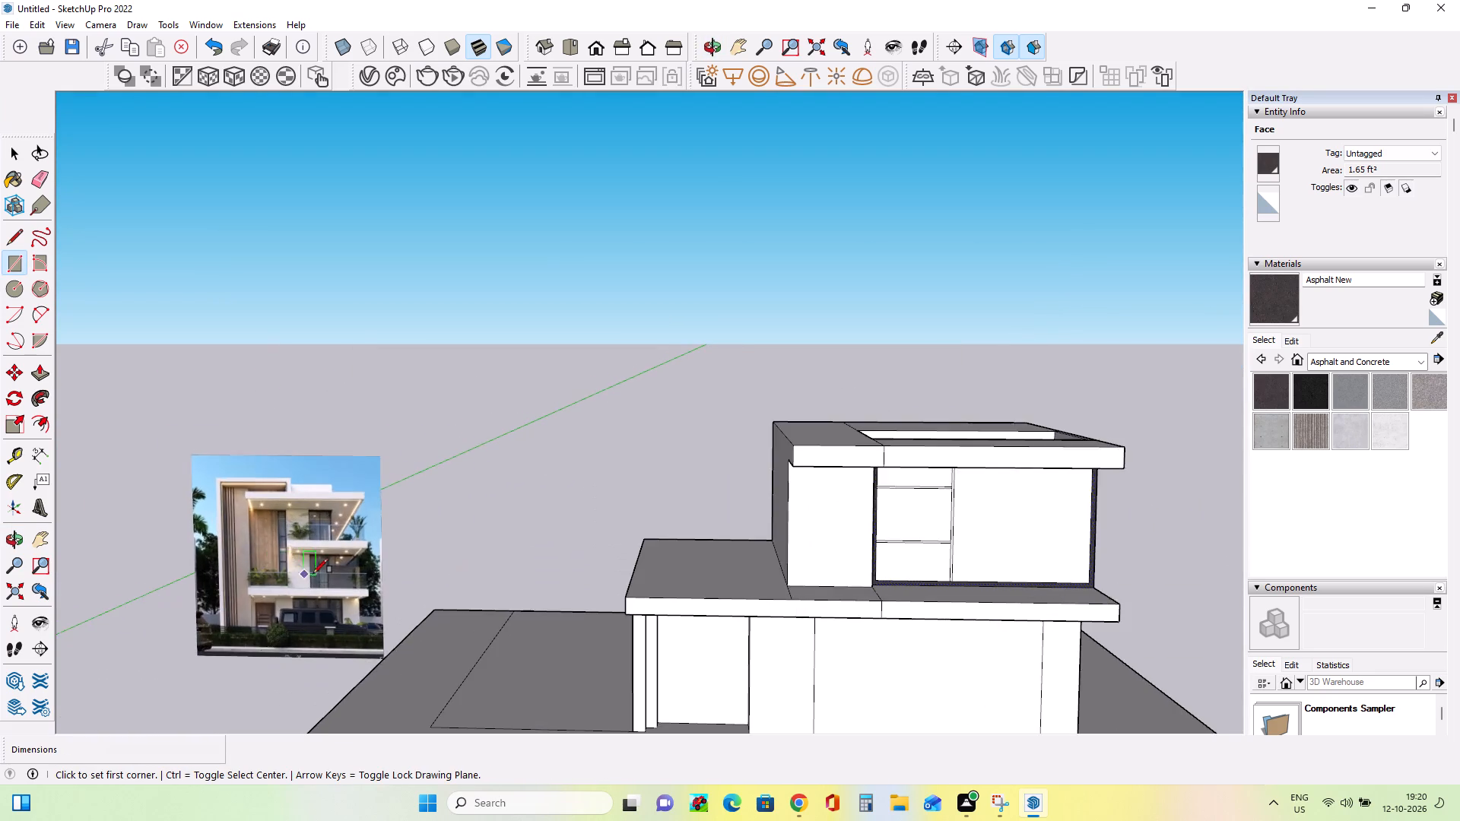
scroll(313, 573, up, 18)
scroll(351, 572, down, 6)
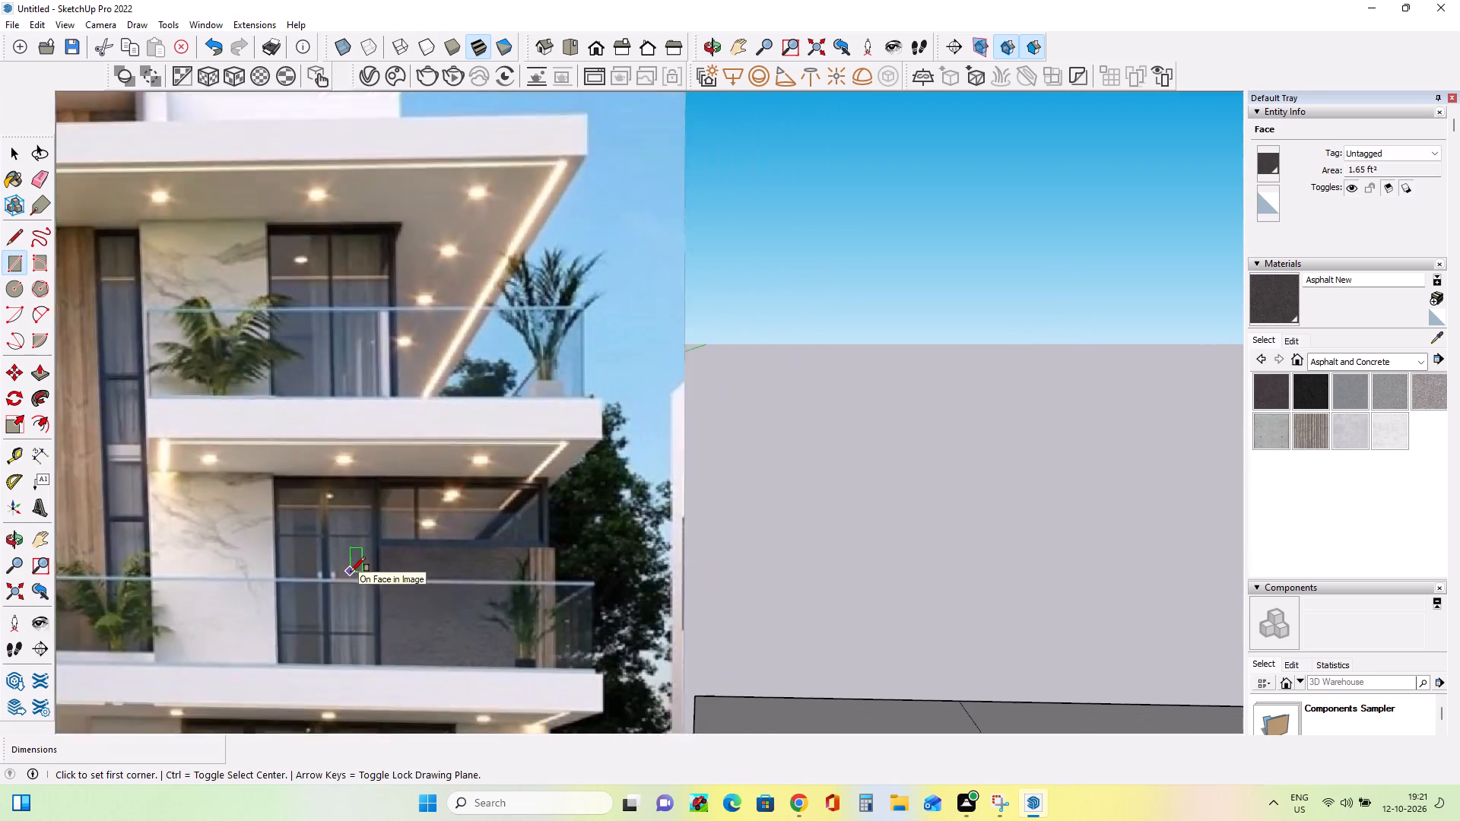
scroll(350, 572, down, 20)
scroll(350, 572, down, 1)
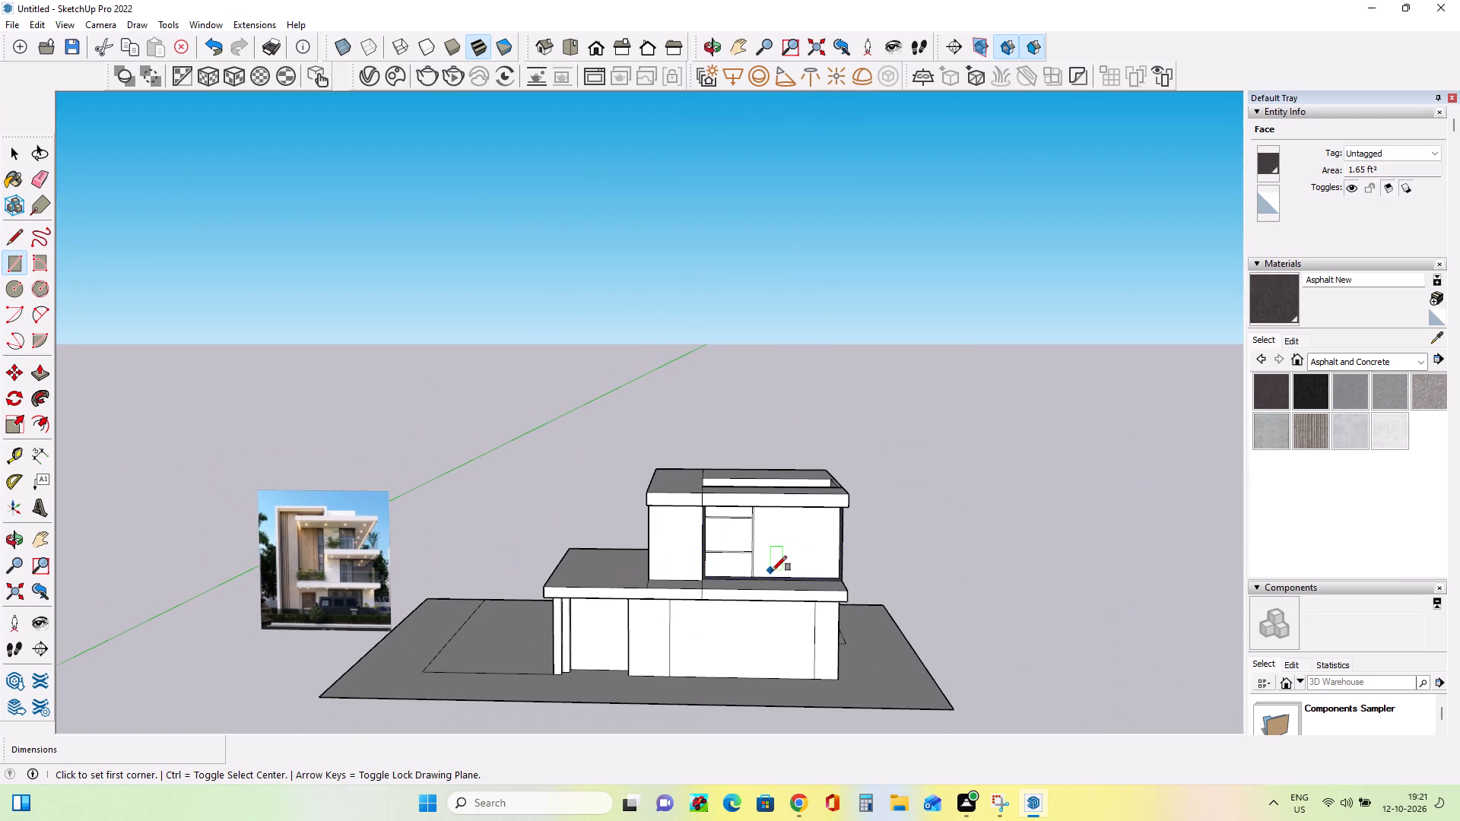
Draw a vertical bar rectangle about 1/2" by 2' 8 3/8" through the middle of the narrow pane, from the frame's bottom to its top edge.
middle_drag(772, 571, 744, 574)
scroll(738, 582, up, 14)
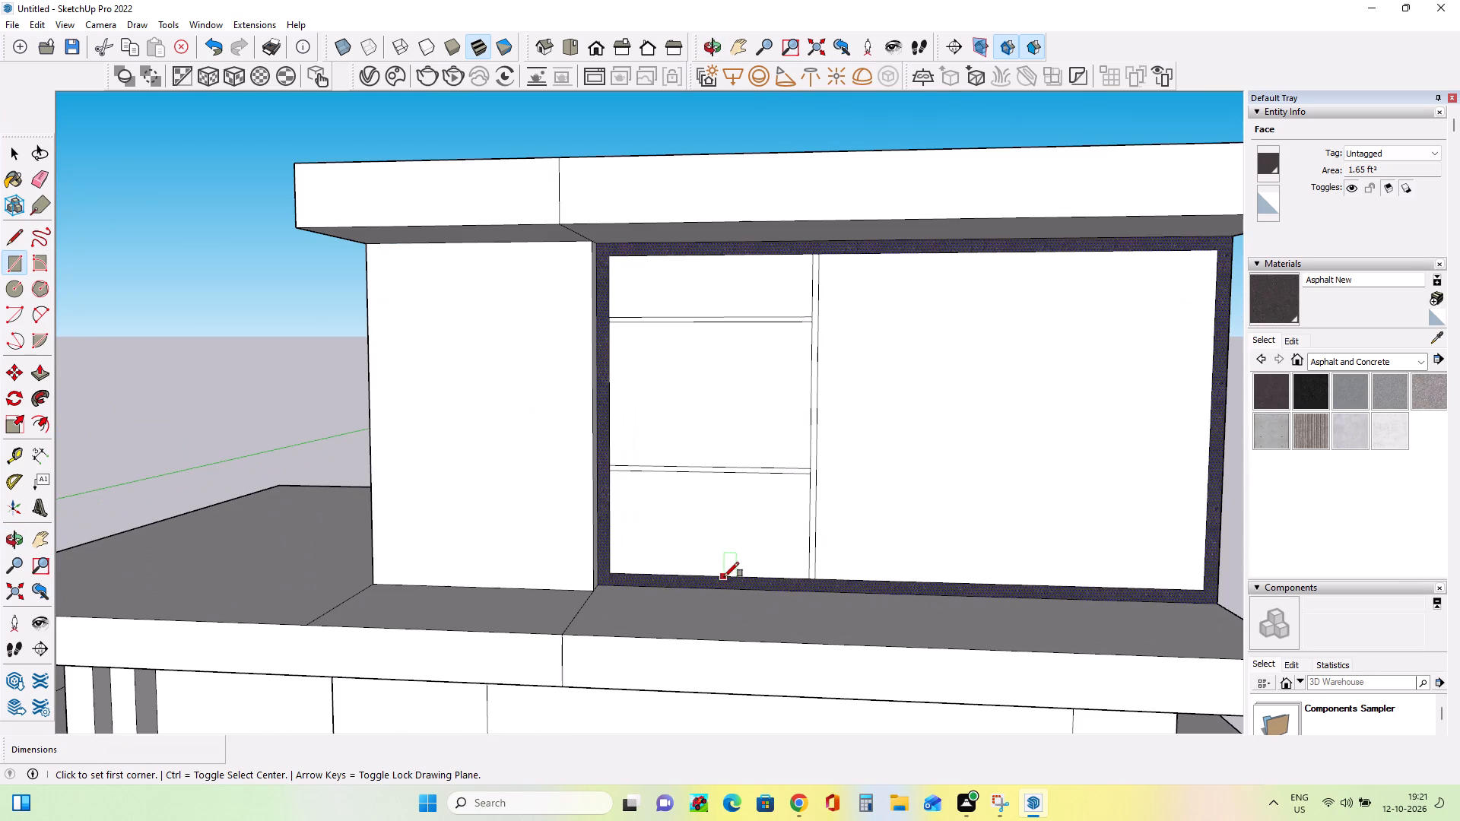
click(706, 578)
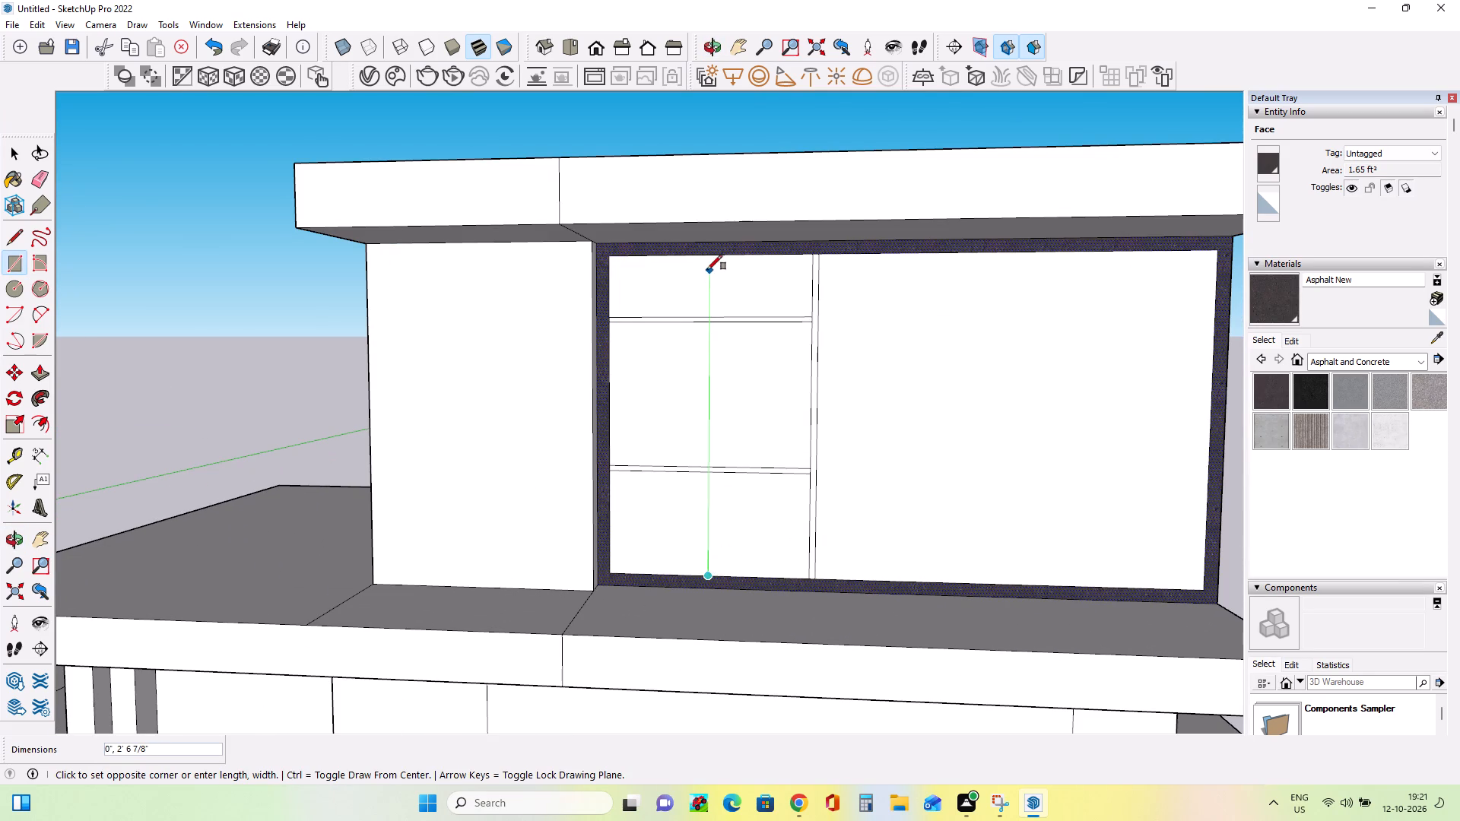
scroll(710, 264, up, 6)
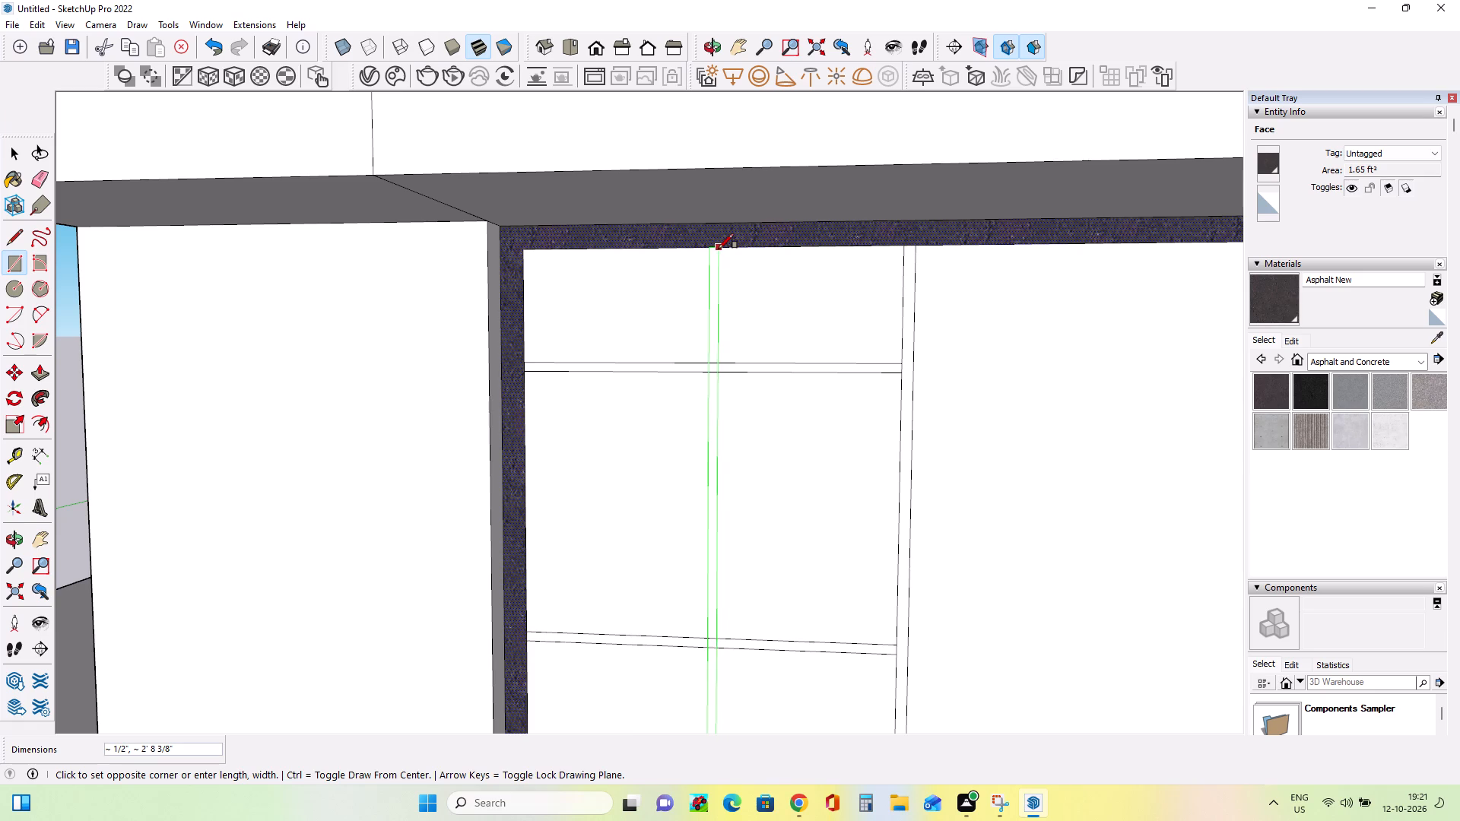
click(719, 249)
Paint the upper horizontal bar, the middle vertical bar's top segment and the vertical bar beside the large pane with Asphalt New.
click(1251, 393)
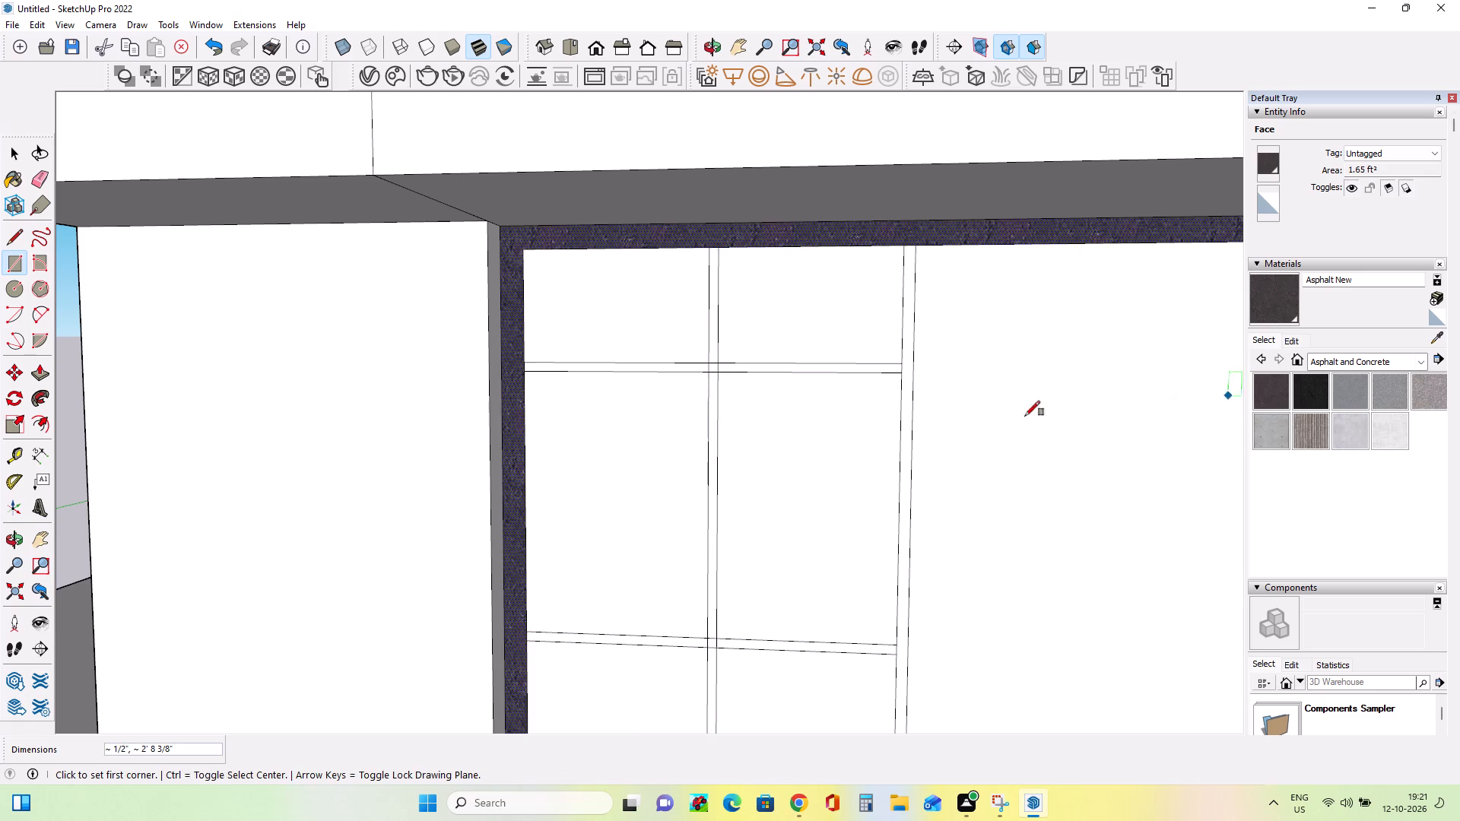
click(734, 366)
click(734, 370)
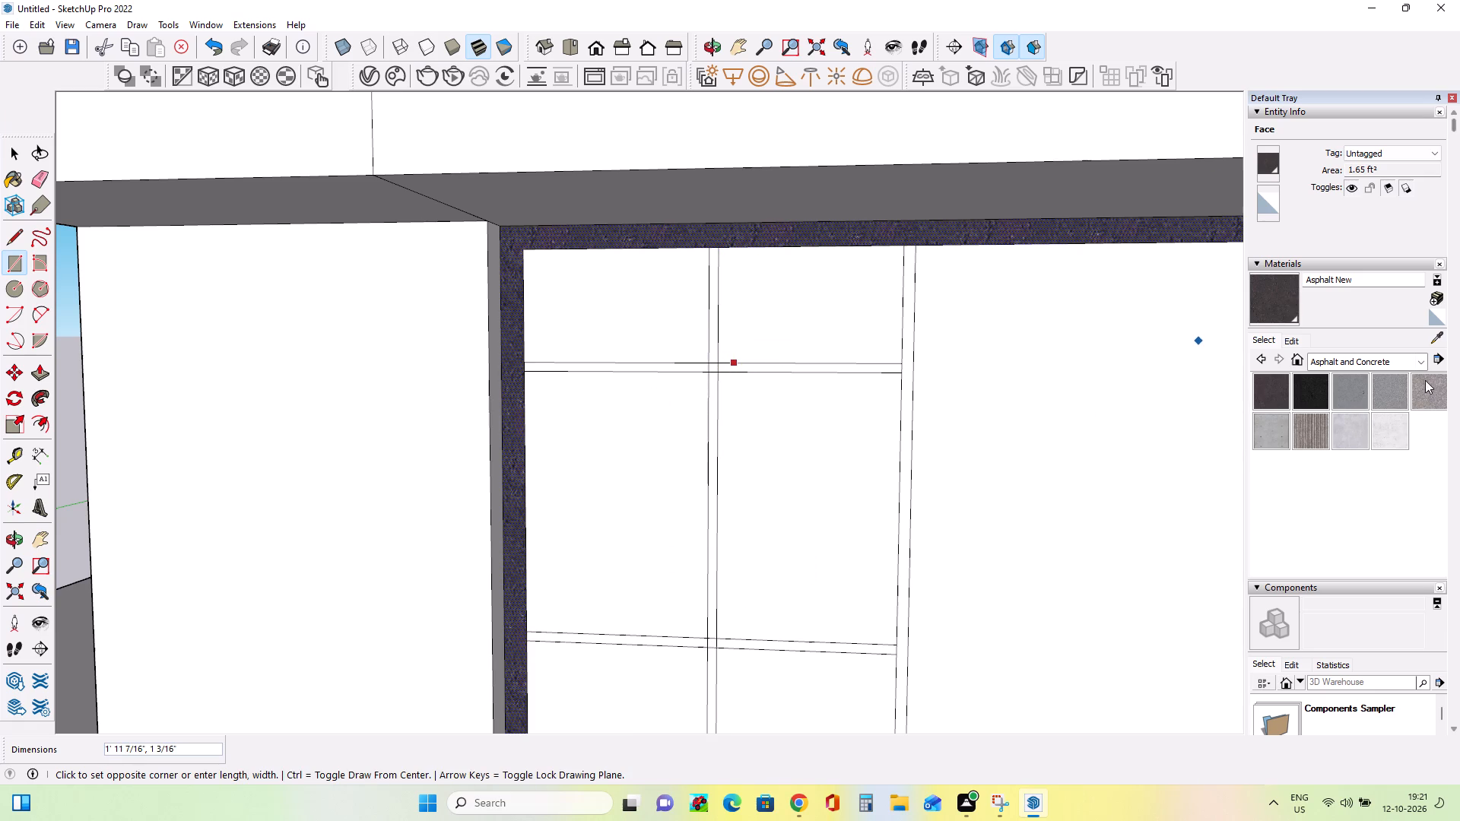
click(1265, 399)
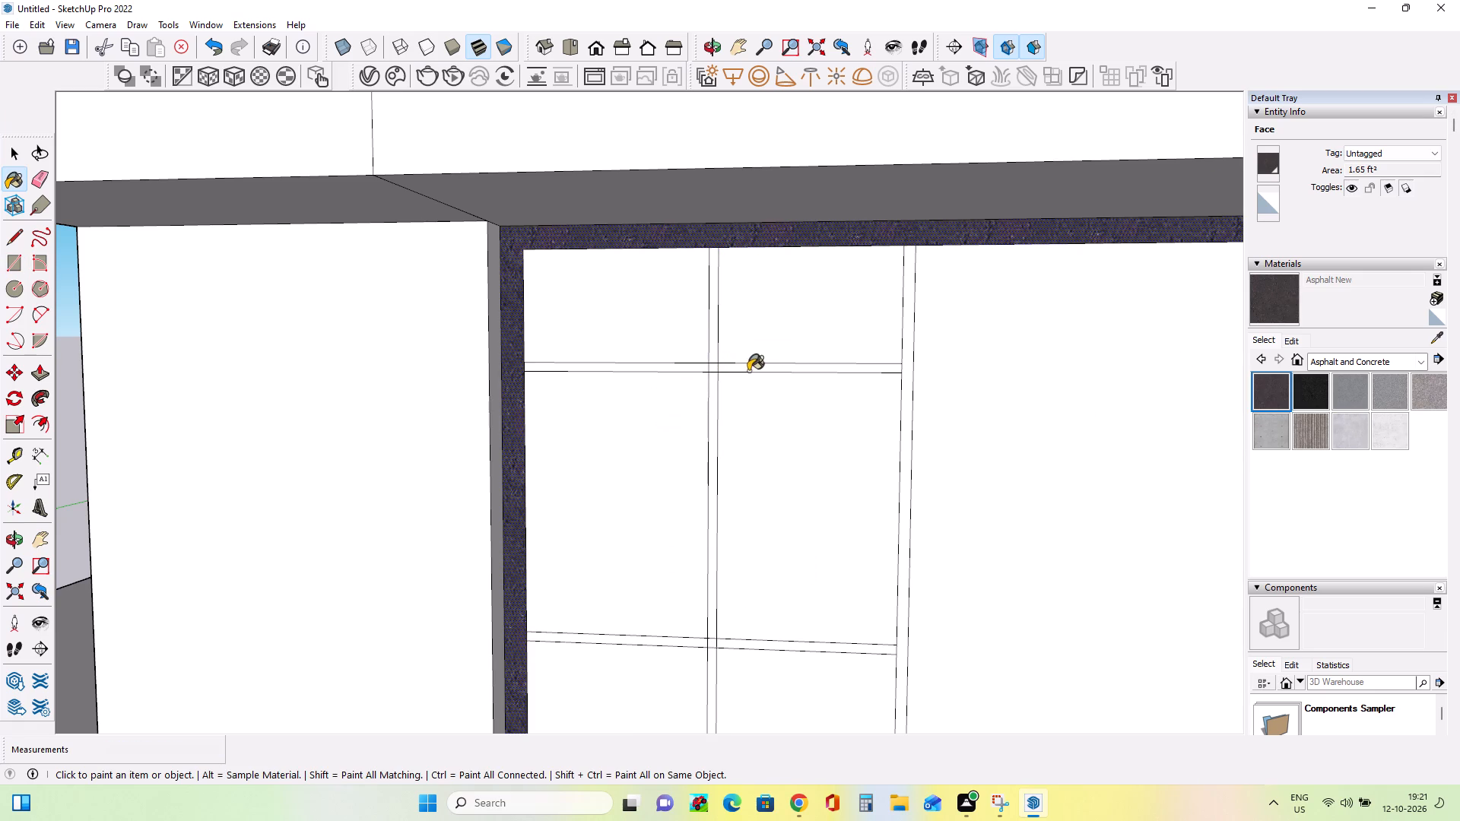
click(748, 371)
click(713, 366)
click(713, 355)
click(706, 373)
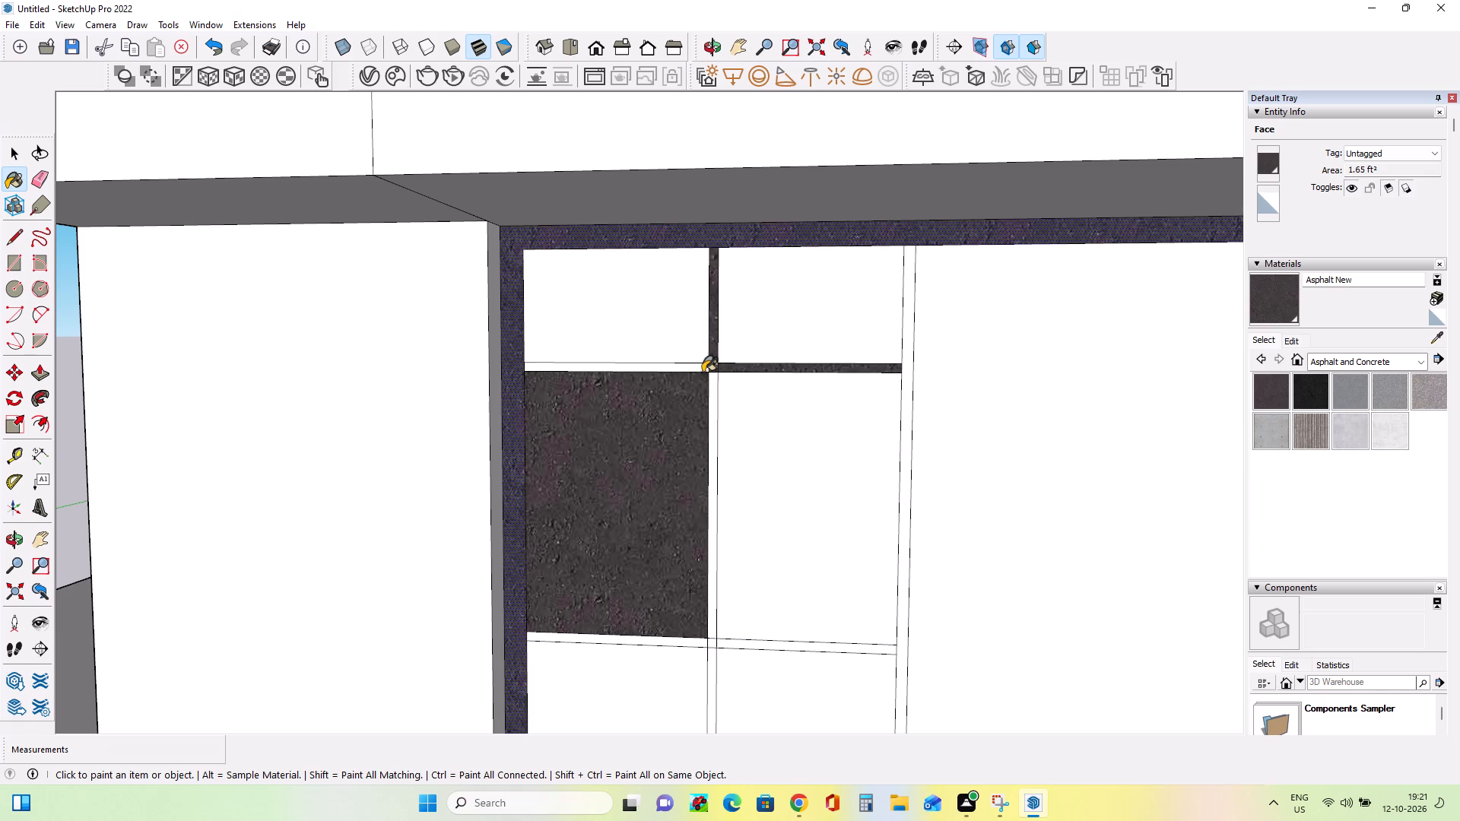
key(ctrl+z)
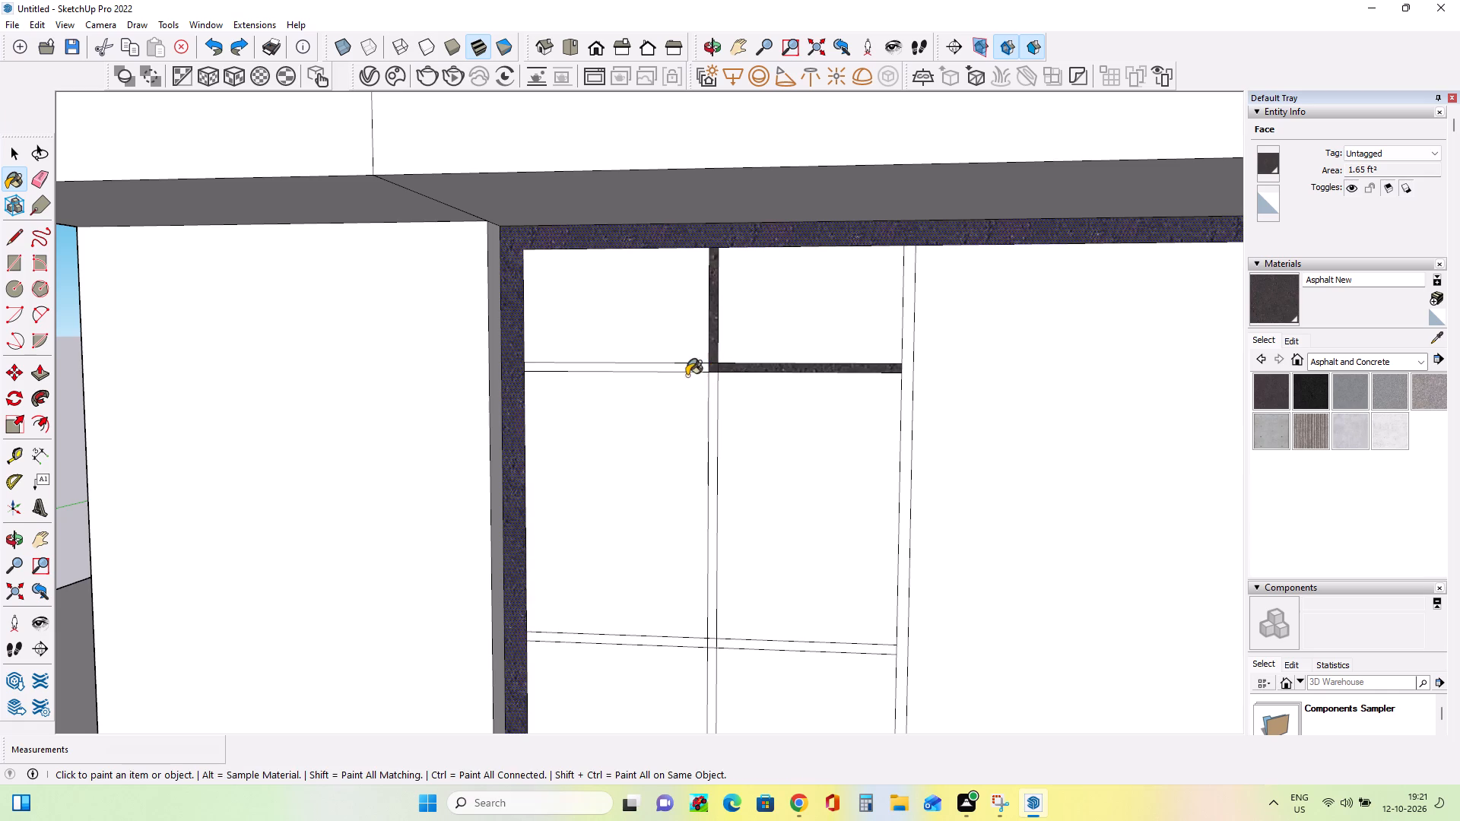
click(690, 367)
click(911, 355)
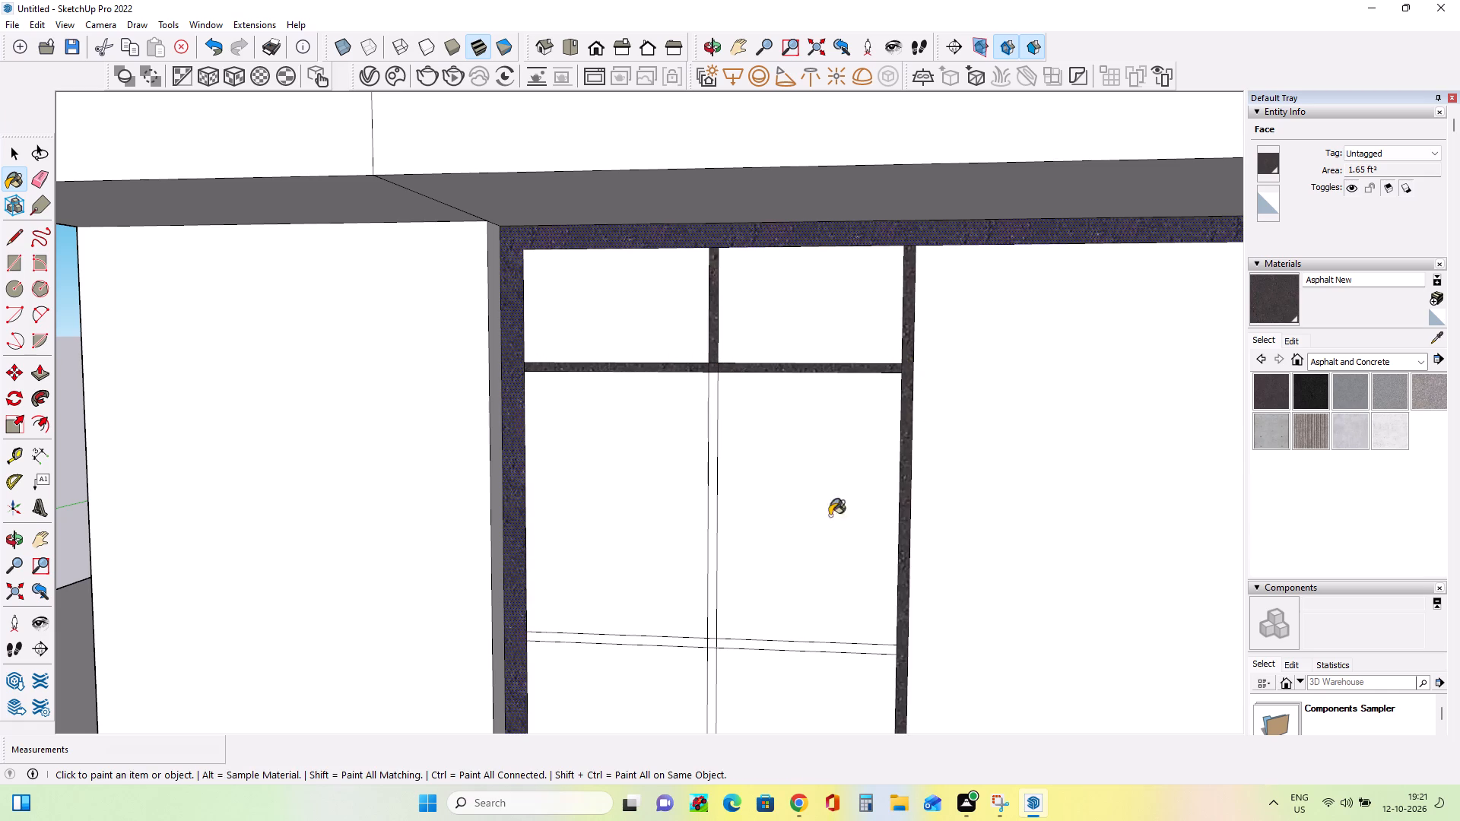
Paint the lower horizontal bar and the middle vertical bar's remaining segments with Asphalt New.
click(709, 507)
scroll(719, 648, up, 2)
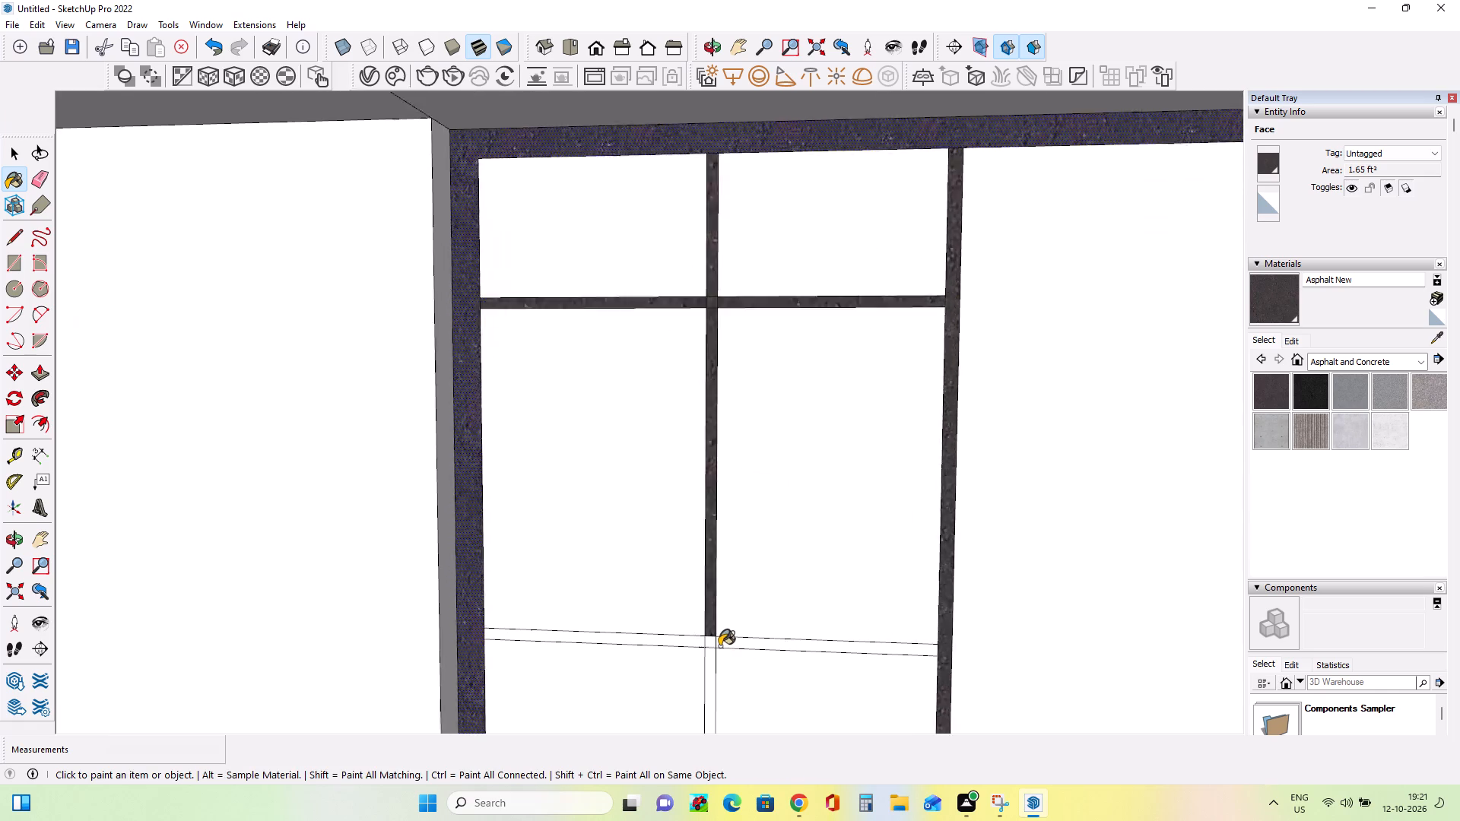
scroll(719, 646, up, 2)
click(724, 639)
click(710, 637)
click(687, 640)
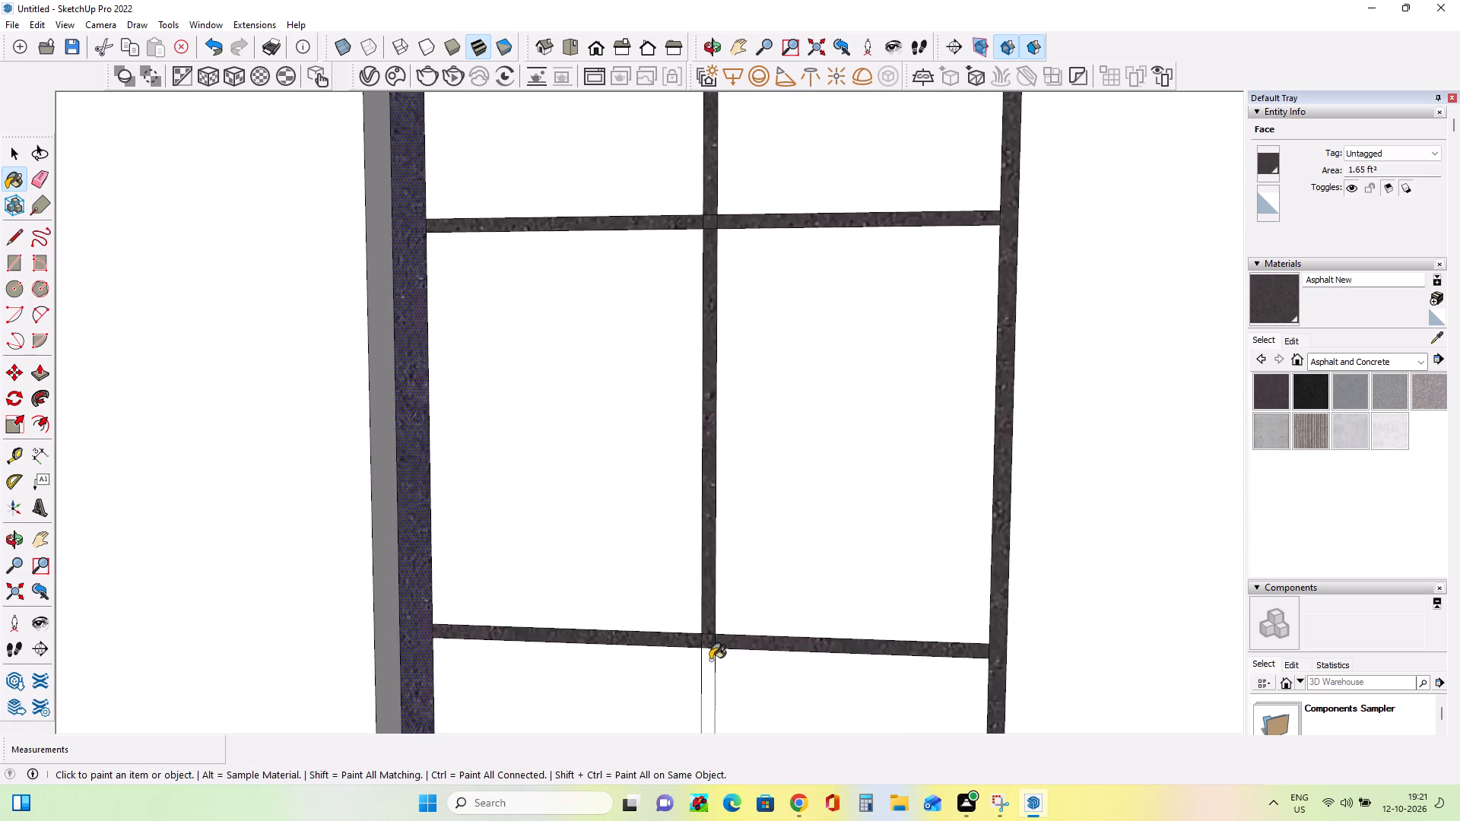
click(710, 661)
Paint the large undivided pane with Translucent Glass Gray from the Glass and Mirrors collection.
scroll(652, 535, down, 8)
scroll(652, 535, up, 1)
scroll(652, 535, down, 7)
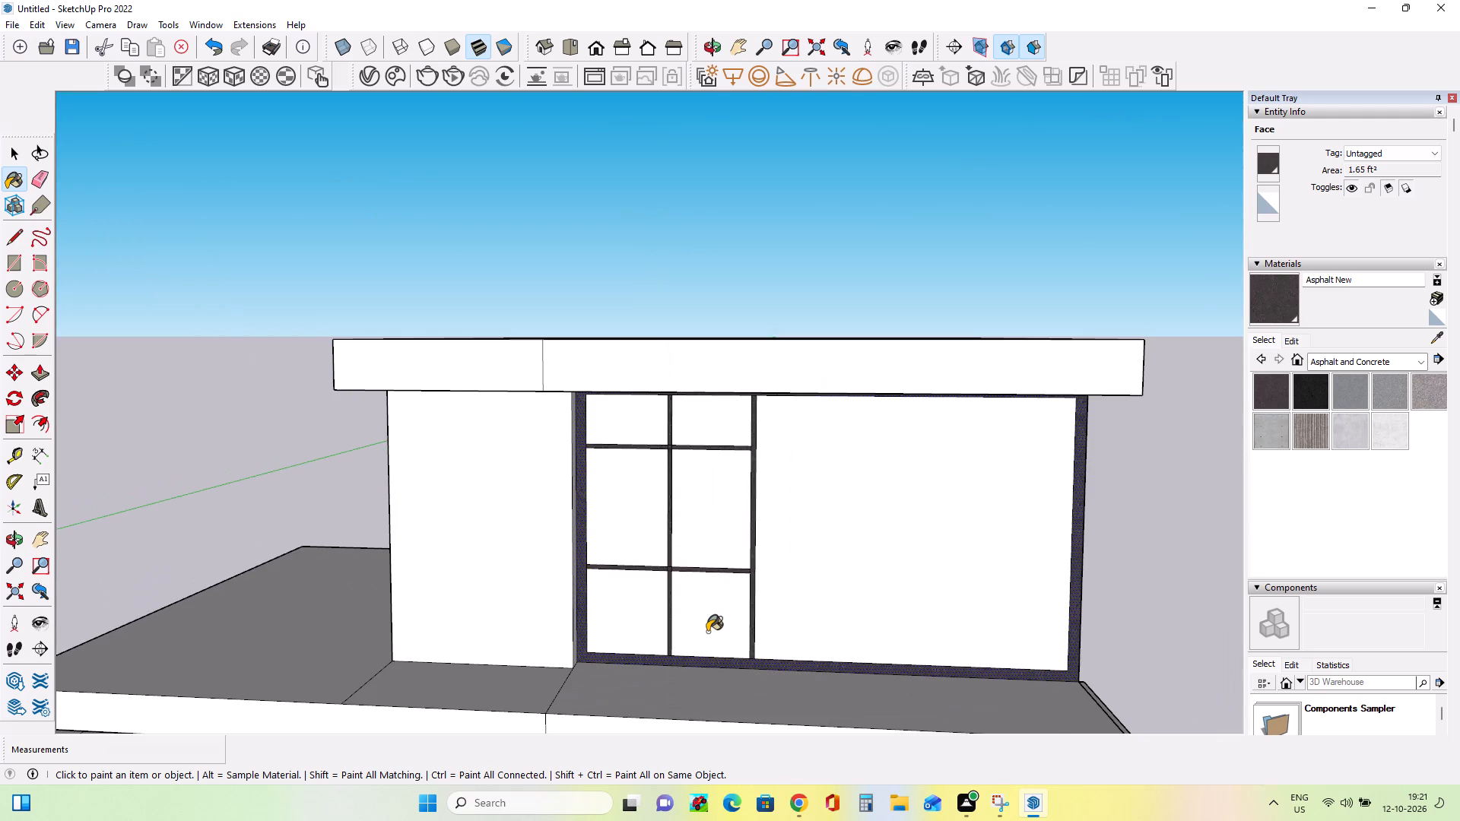
scroll(707, 632, up, 4)
scroll(709, 629, down, 4)
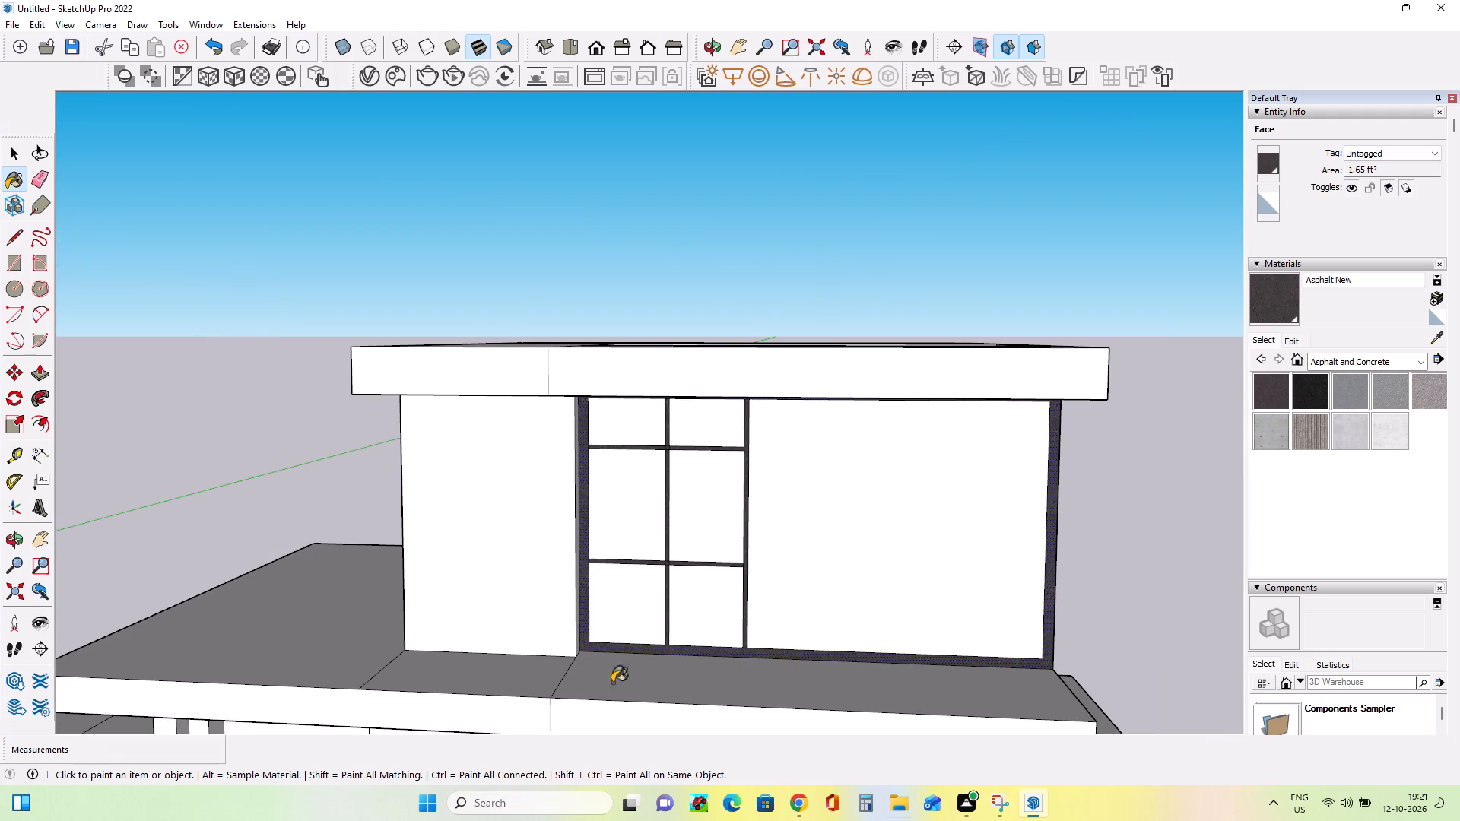
middle_drag(939, 514, 1001, 525)
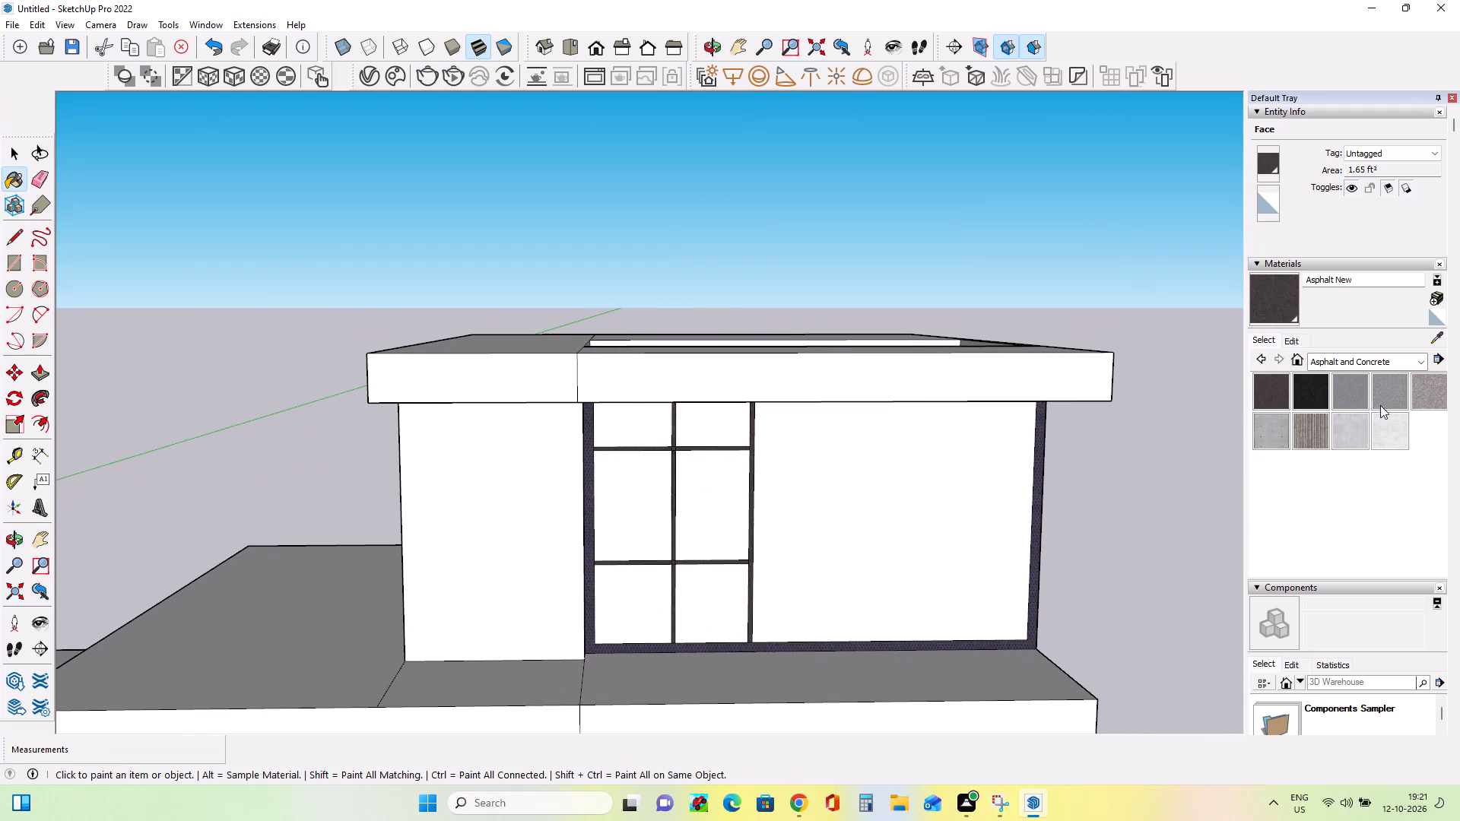
click(1404, 359)
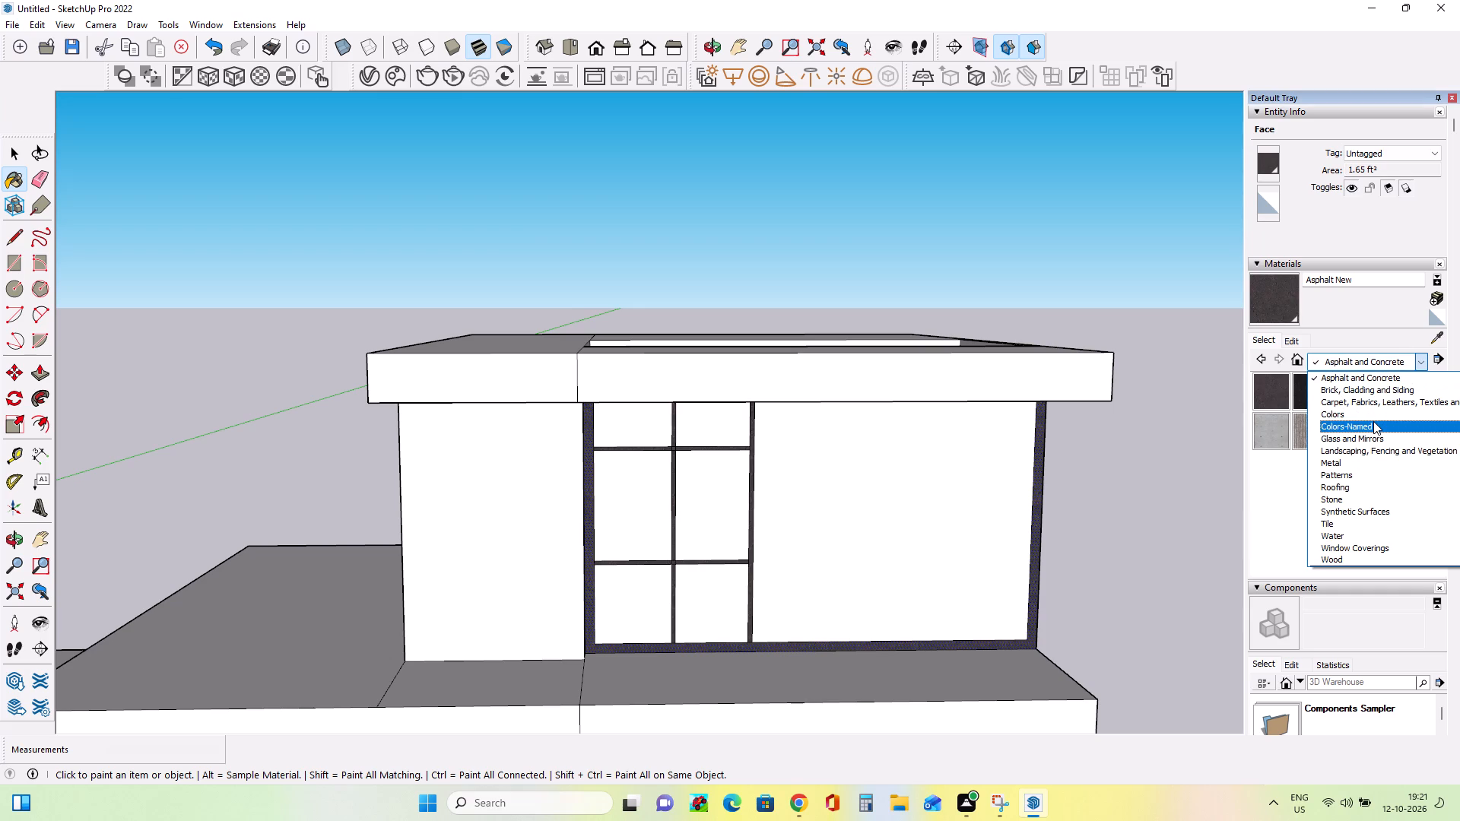
scroll(1409, 416, up, 4)
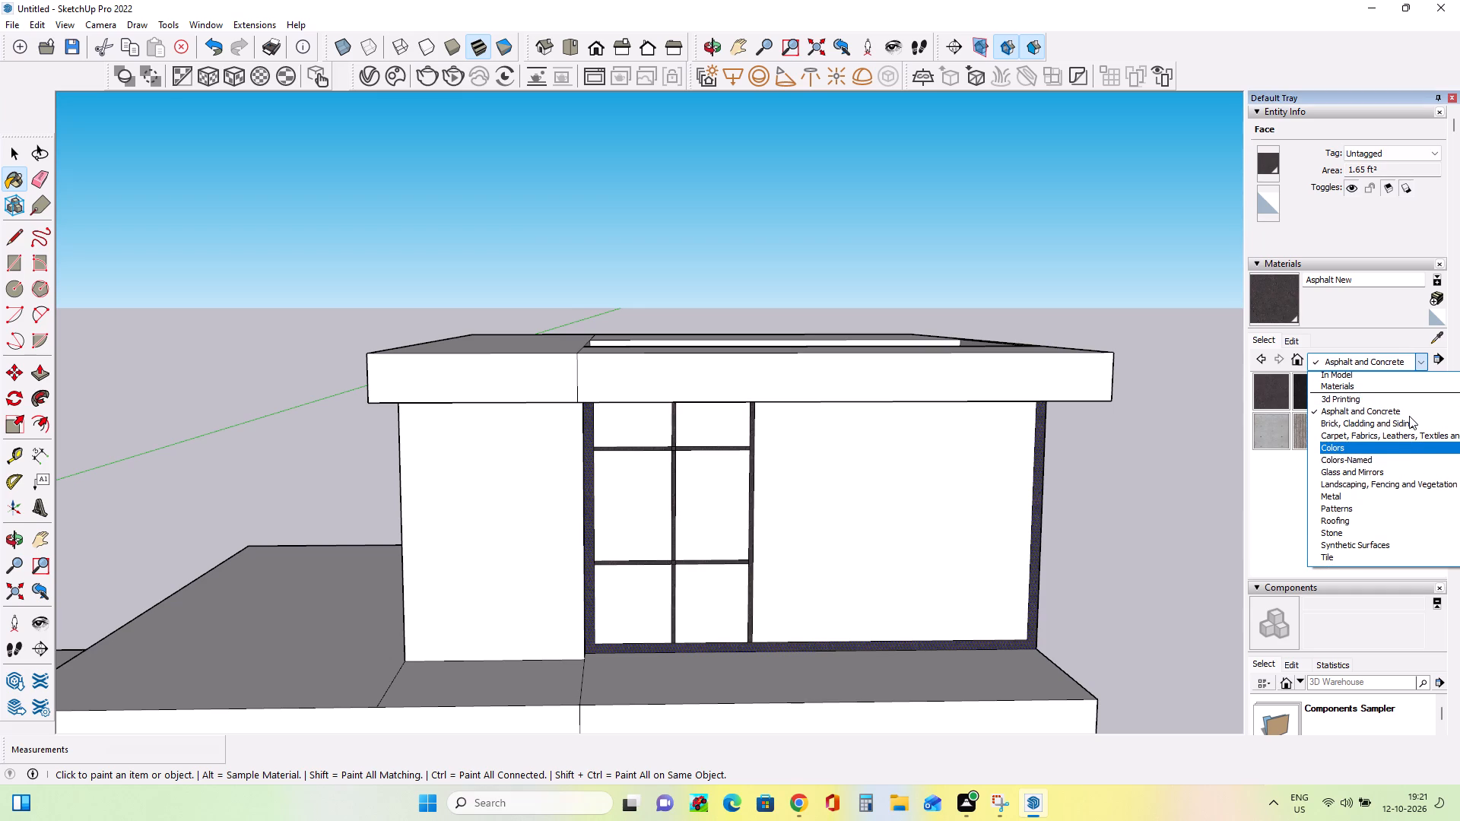
scroll(1409, 416, up, 3)
click(1374, 372)
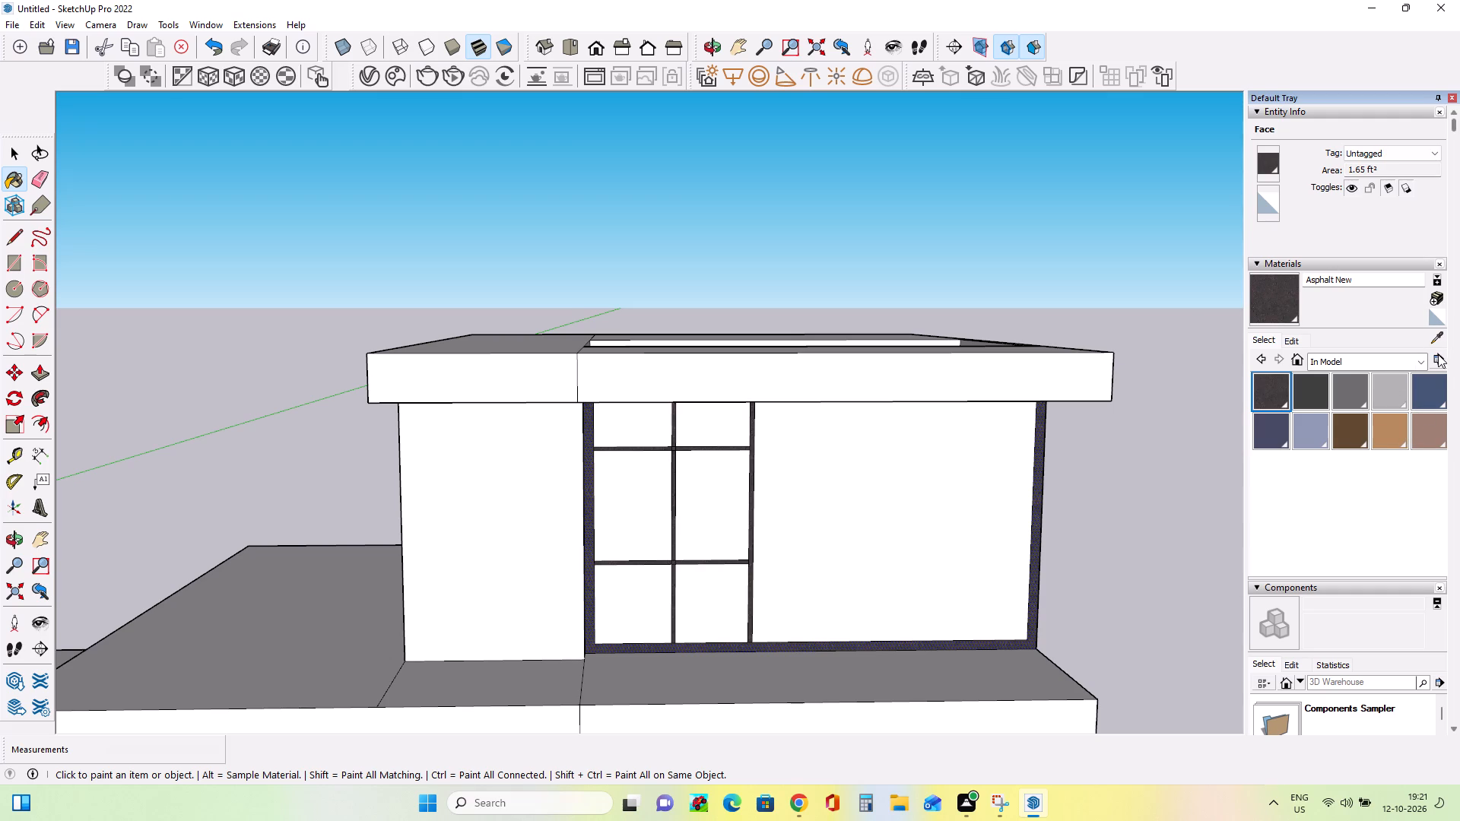
click(1387, 363)
scroll(1376, 412, up, 4)
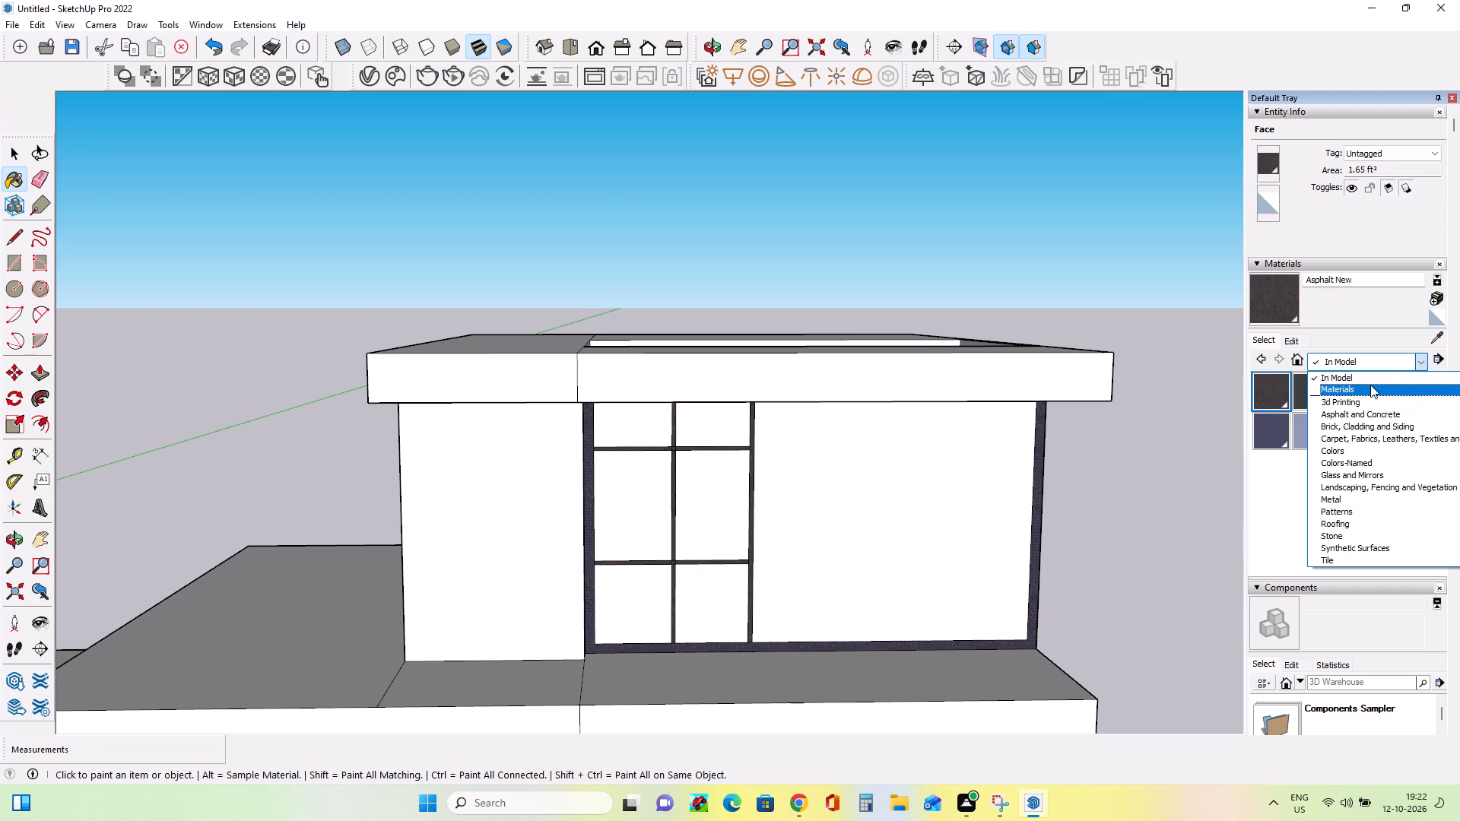
click(1368, 376)
click(1371, 360)
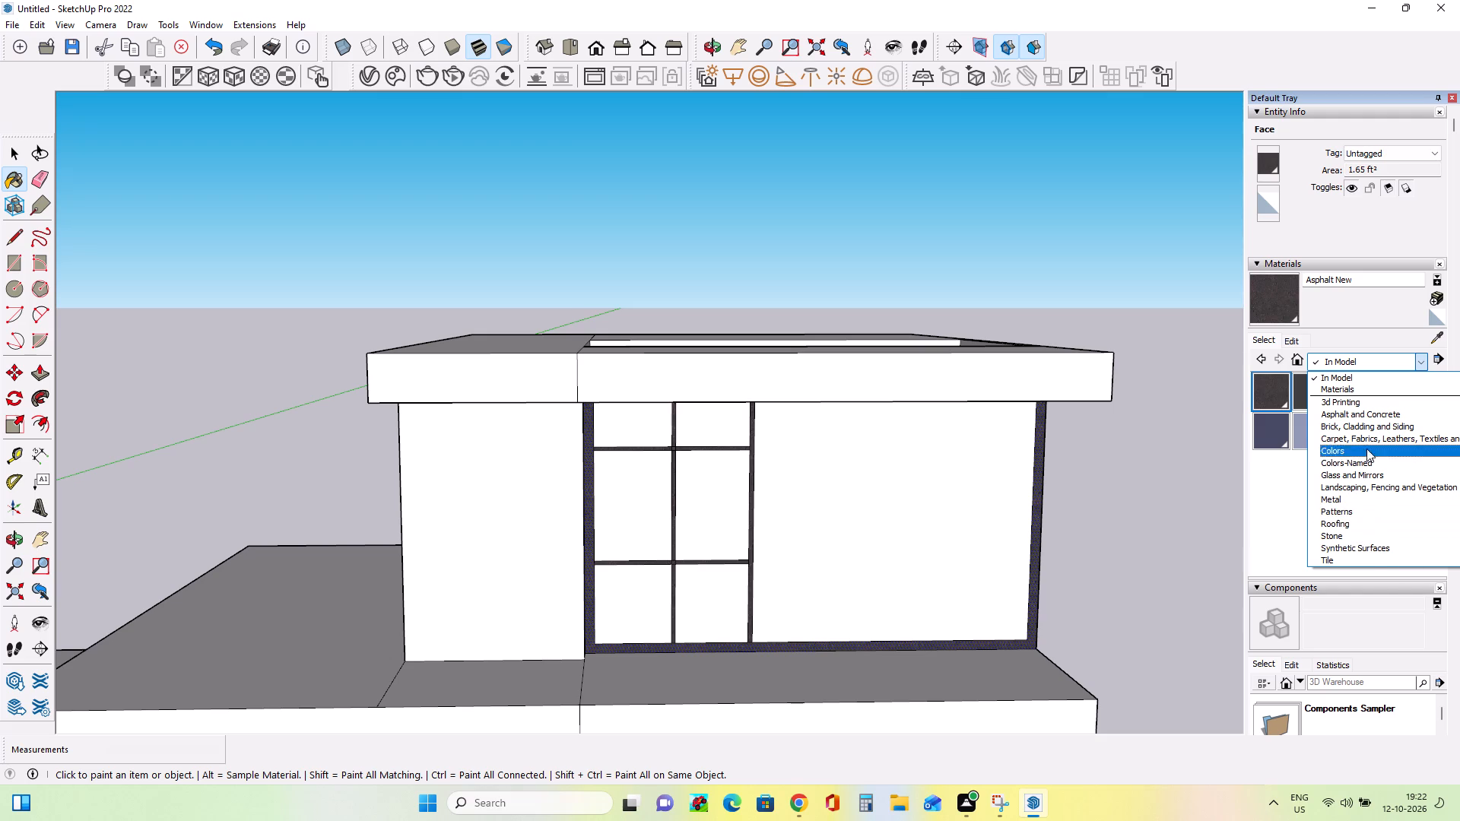
click(1361, 477)
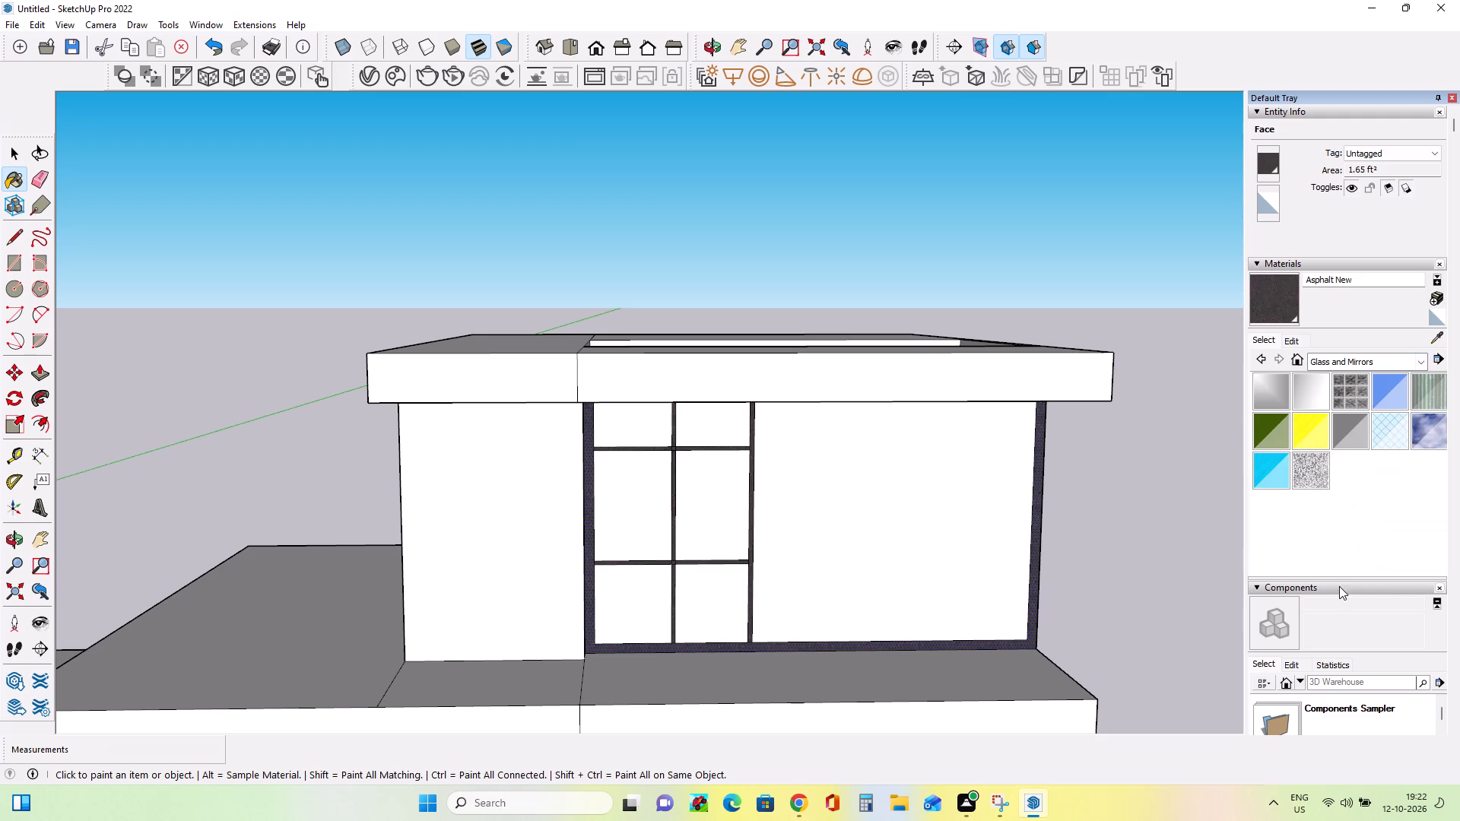
click(1350, 430)
click(859, 515)
click(900, 512)
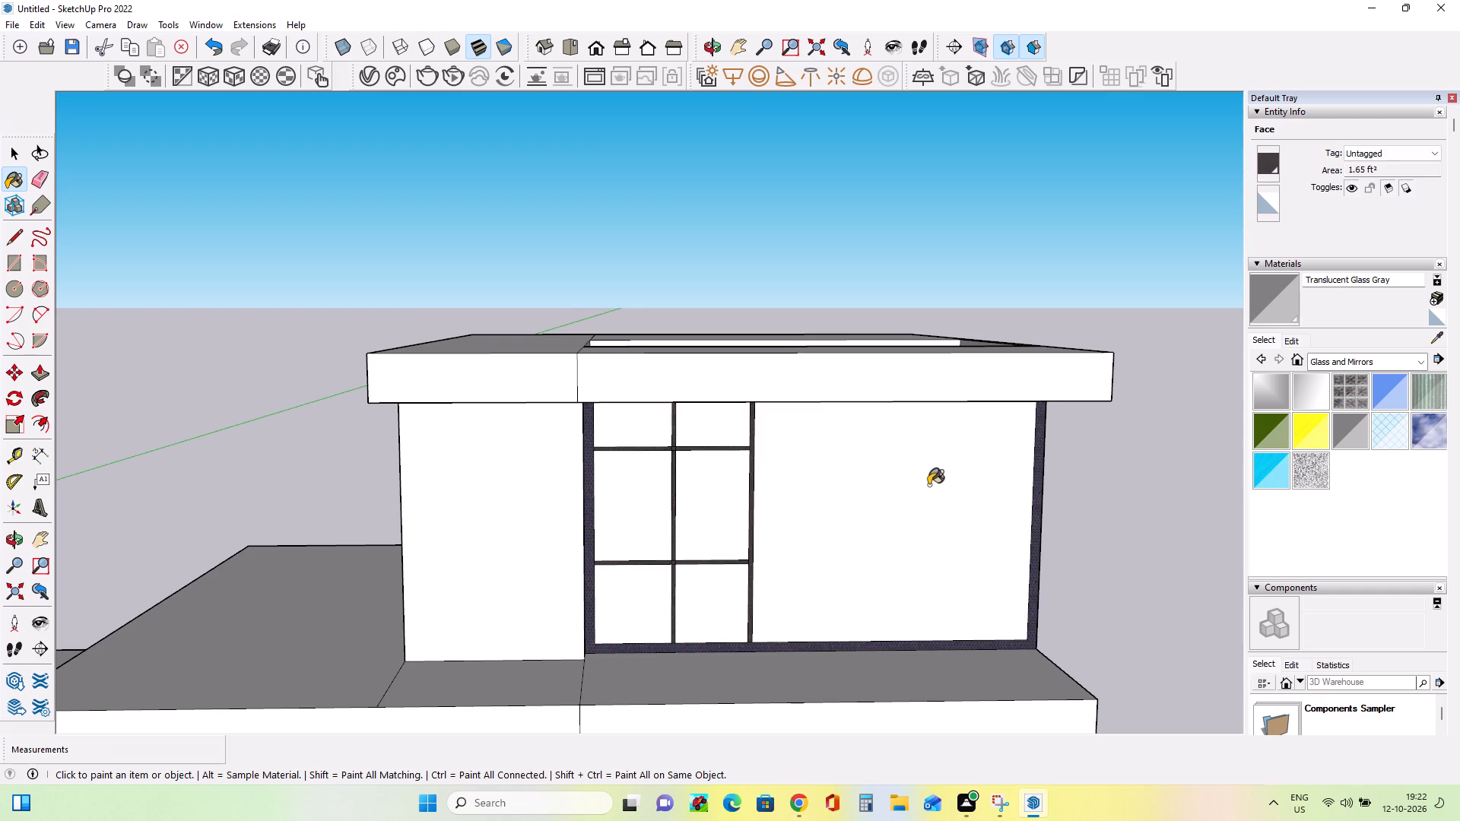
click(925, 485)
Paint the three small panes adjoining the large pane with Translucent Glass Gray, and clear the selection.
middle_drag(973, 496, 838, 513)
click(695, 538)
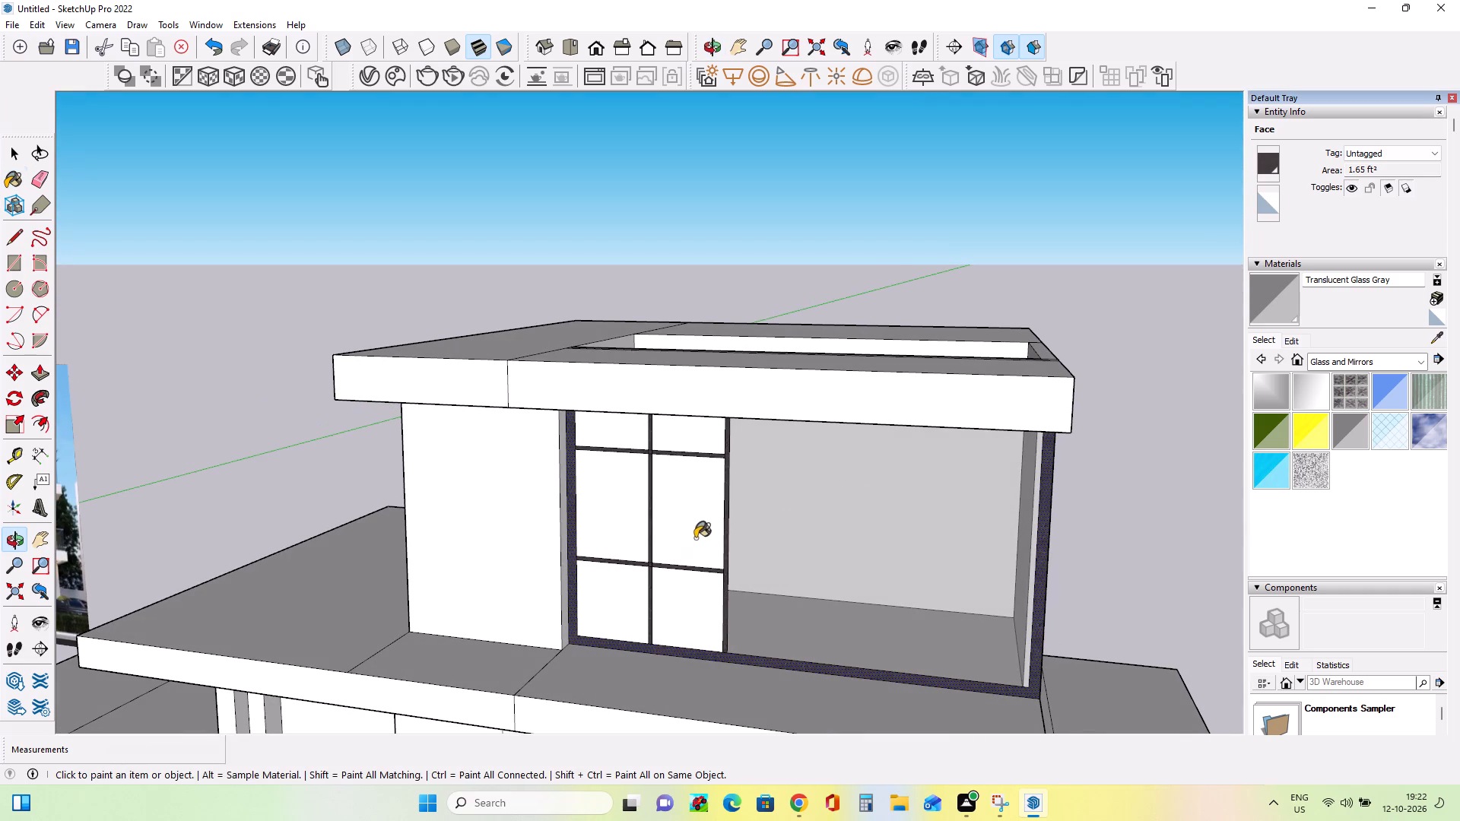
click(702, 410)
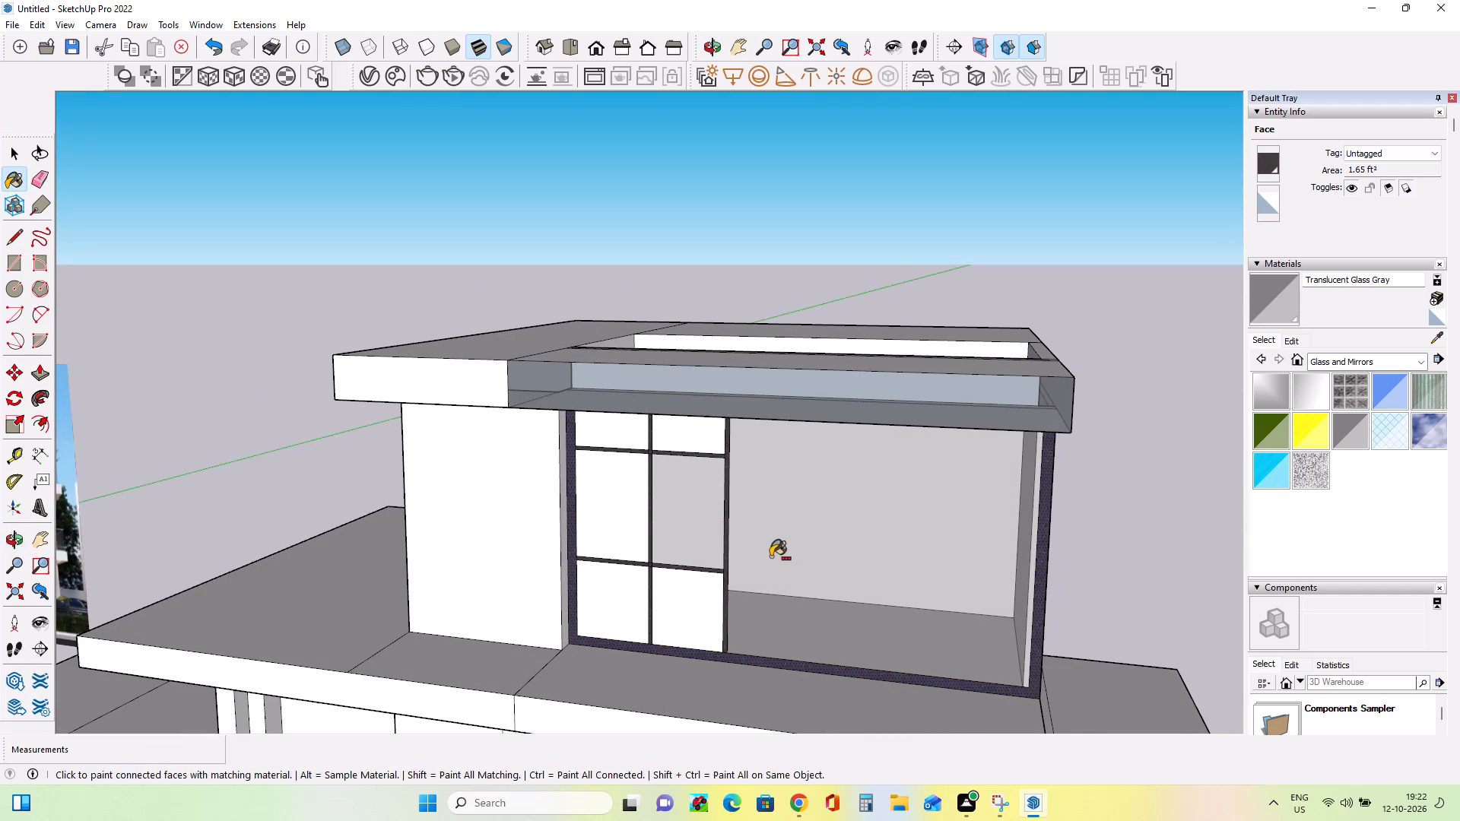
key(ctrl+z)
middle_drag(778, 577, 801, 547)
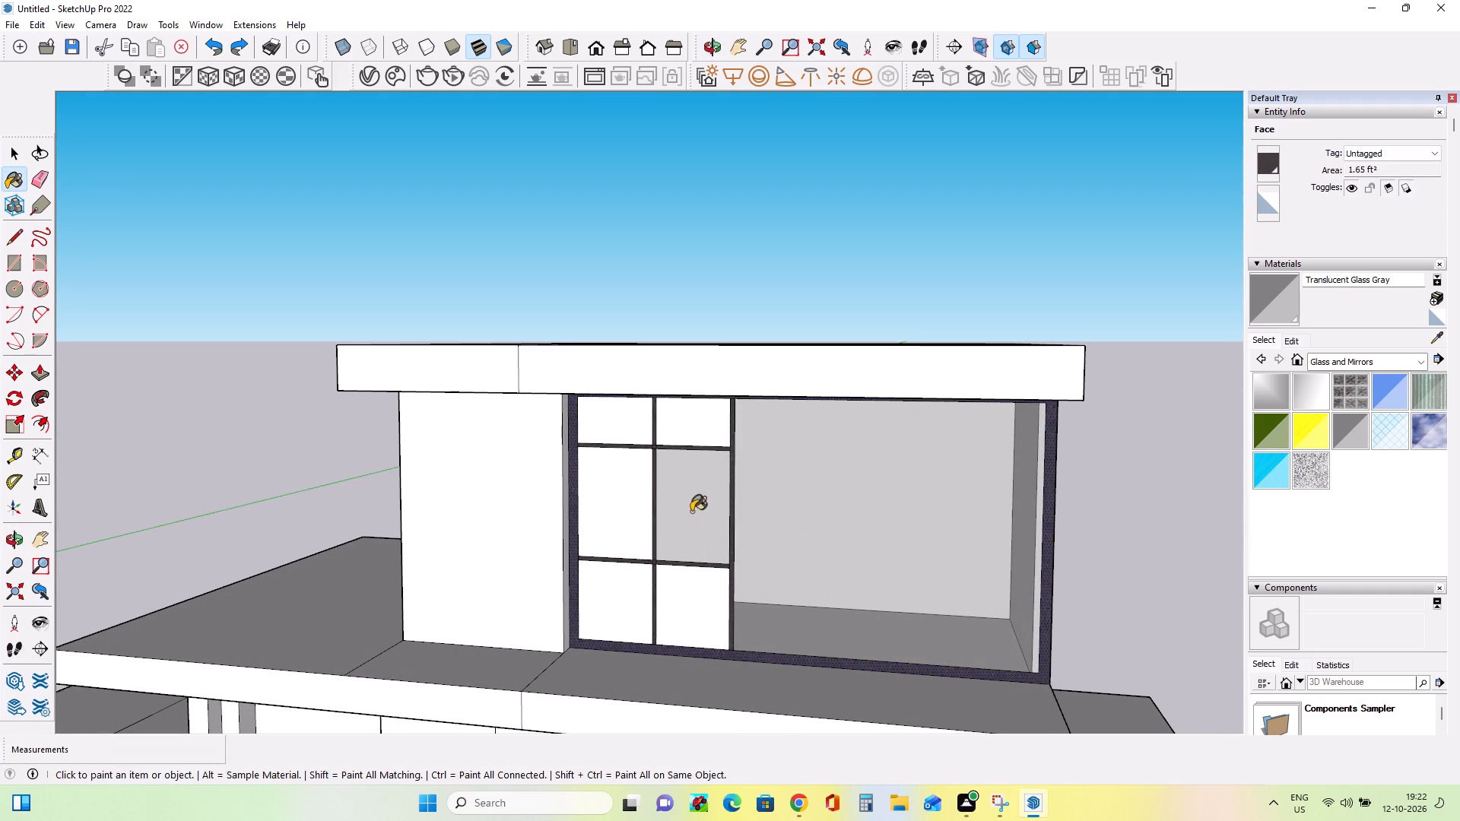
click(695, 426)
click(708, 604)
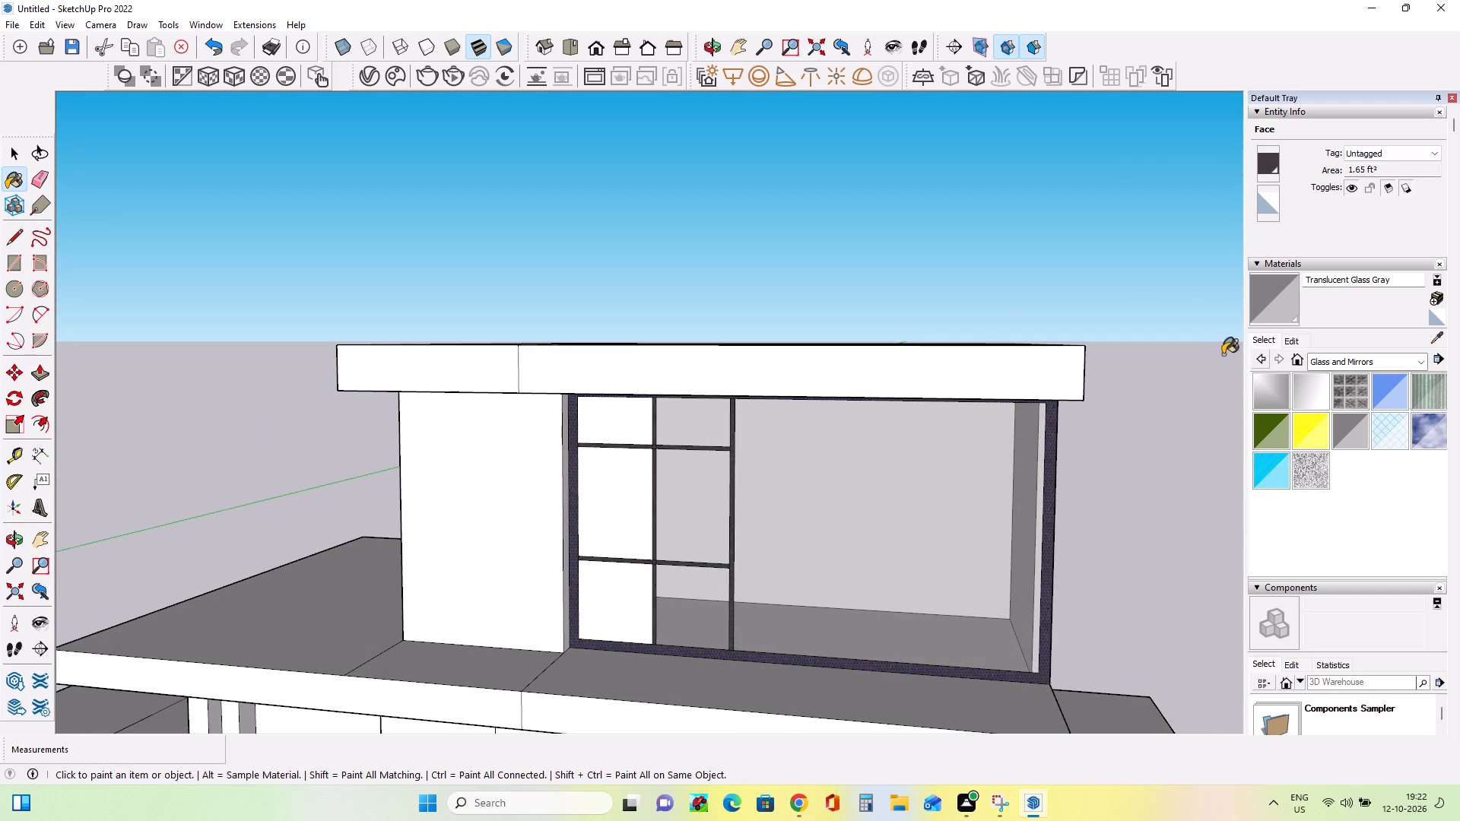
click(1169, 308)
click(8, 154)
drag(234, 182, 242, 190)
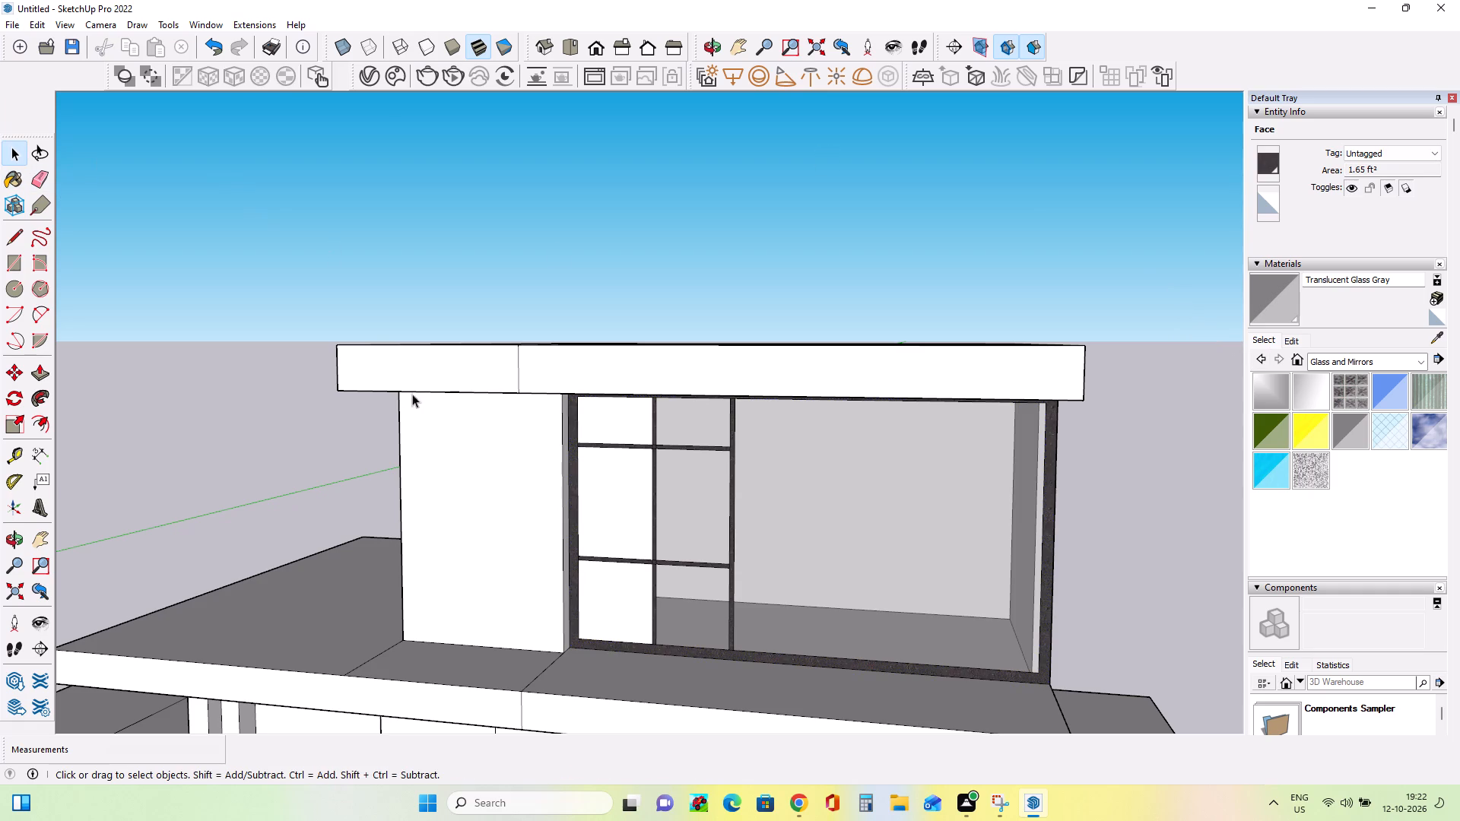
Show the collection of materials already in the model.
click(1356, 359)
scroll(1357, 473, up, 3)
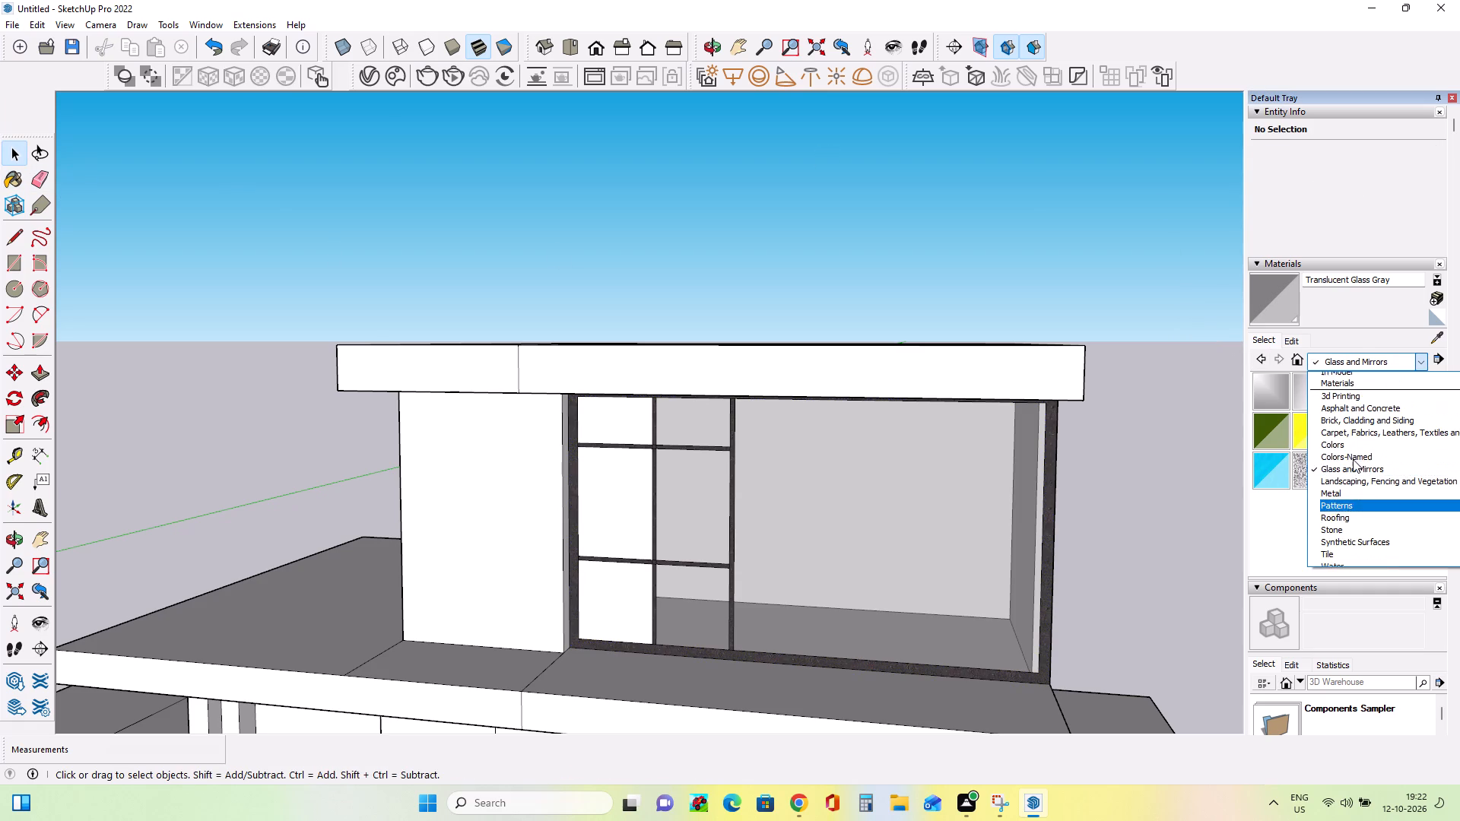
scroll(1353, 459, up, 3)
click(1335, 379)
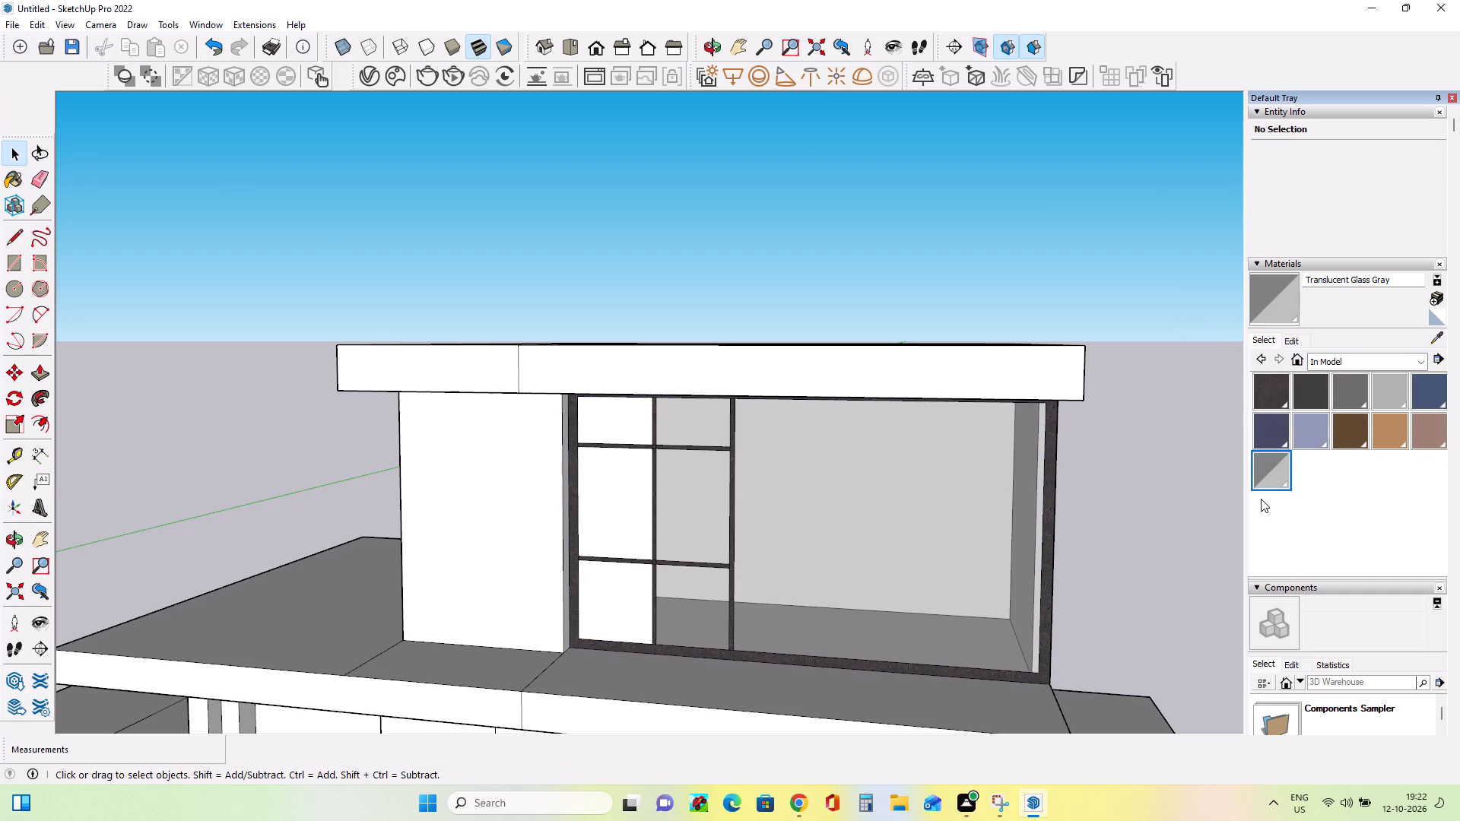
click(1348, 493)
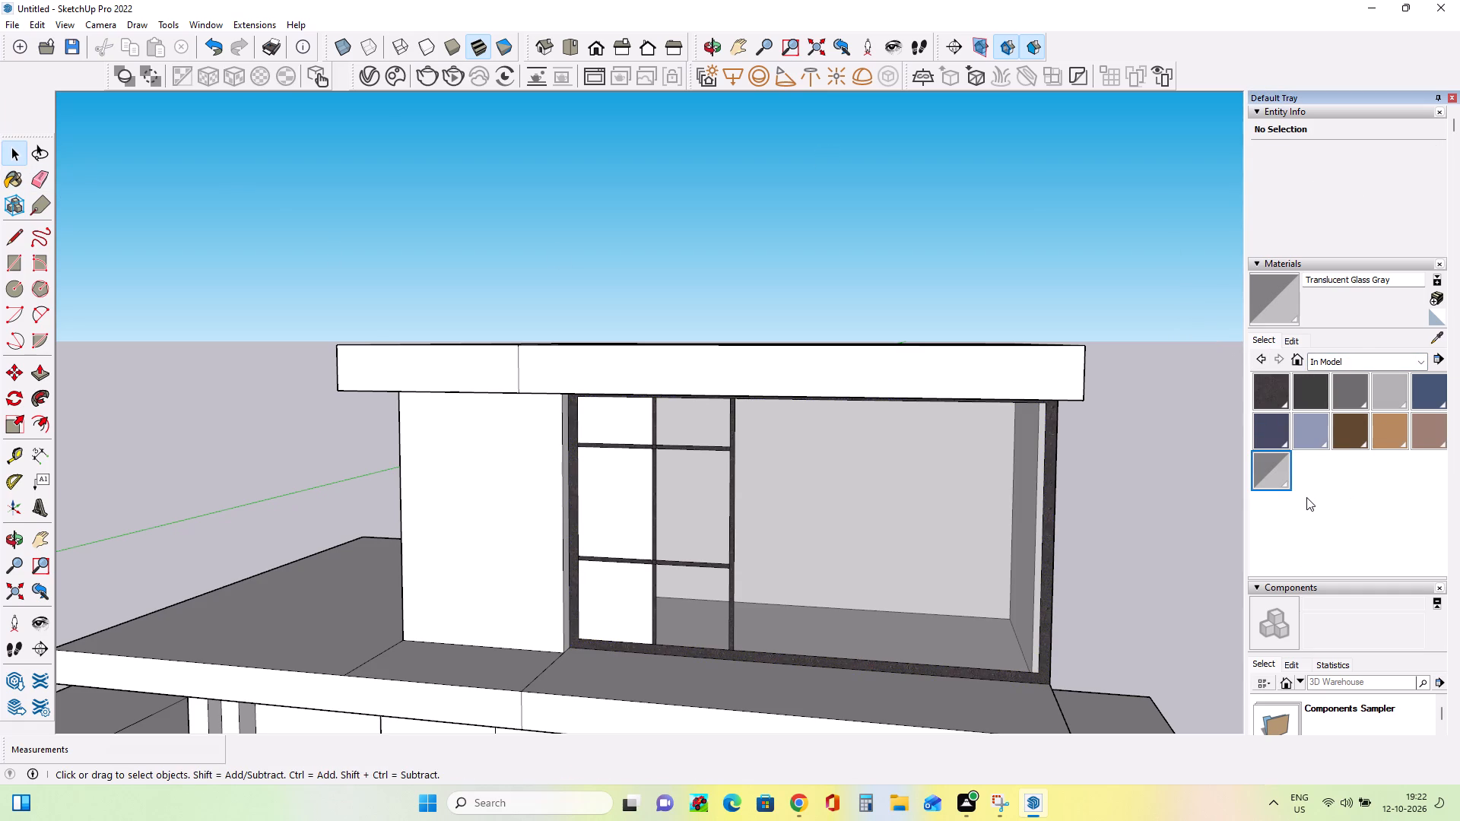
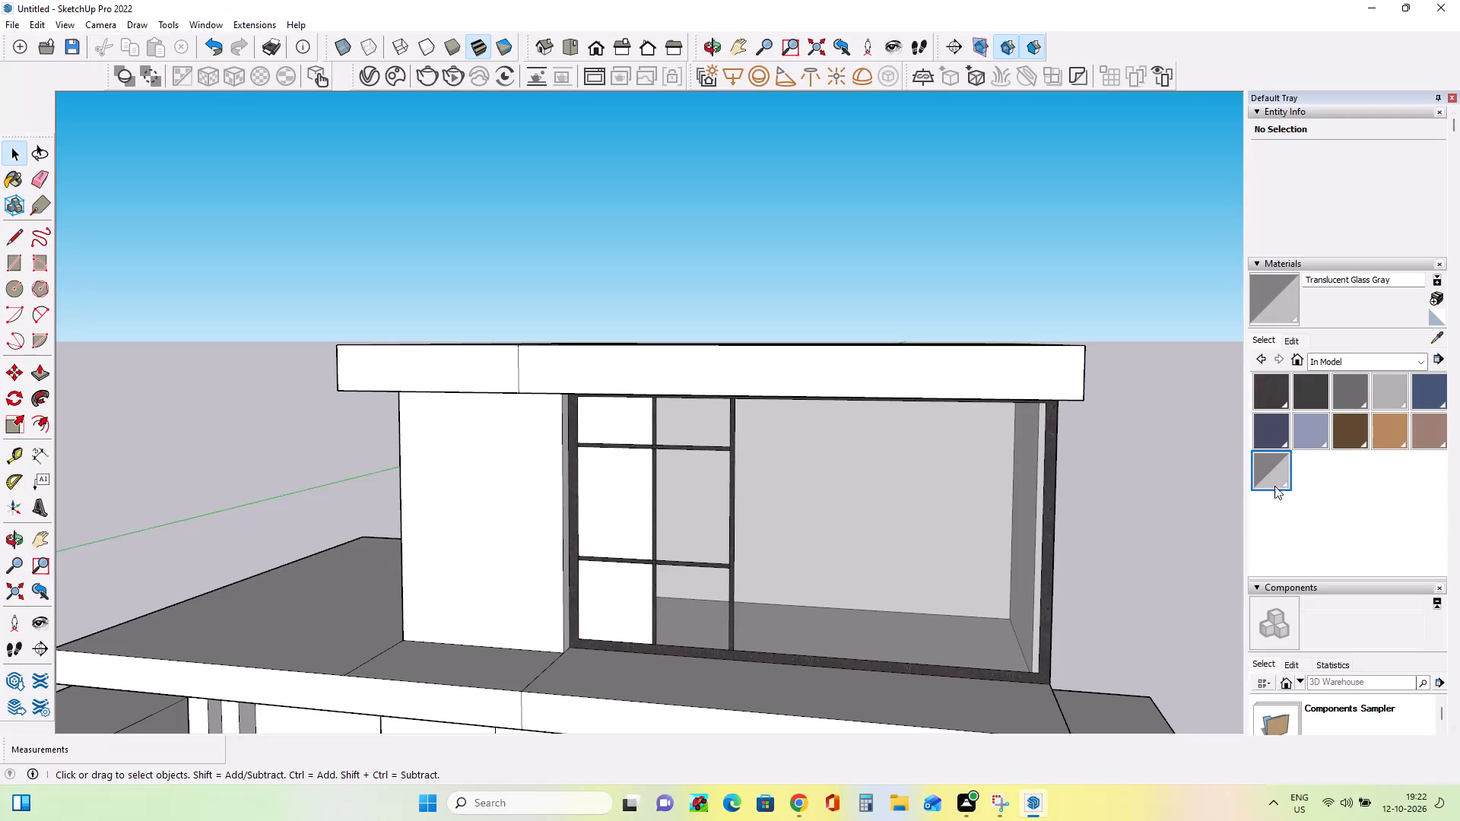
Show the Colors-Named material collection.
click(1274, 485)
click(1379, 363)
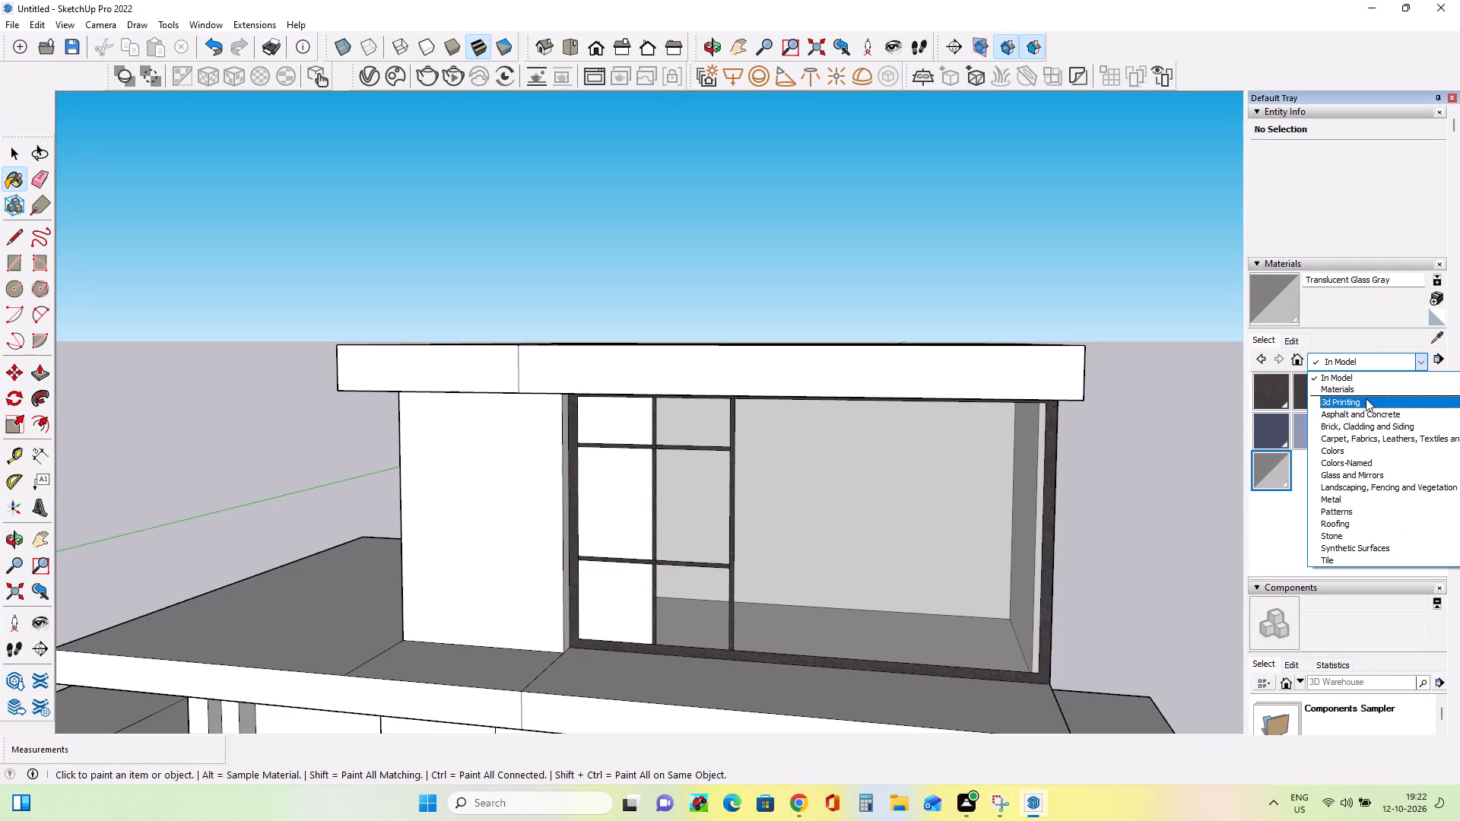
click(1362, 393)
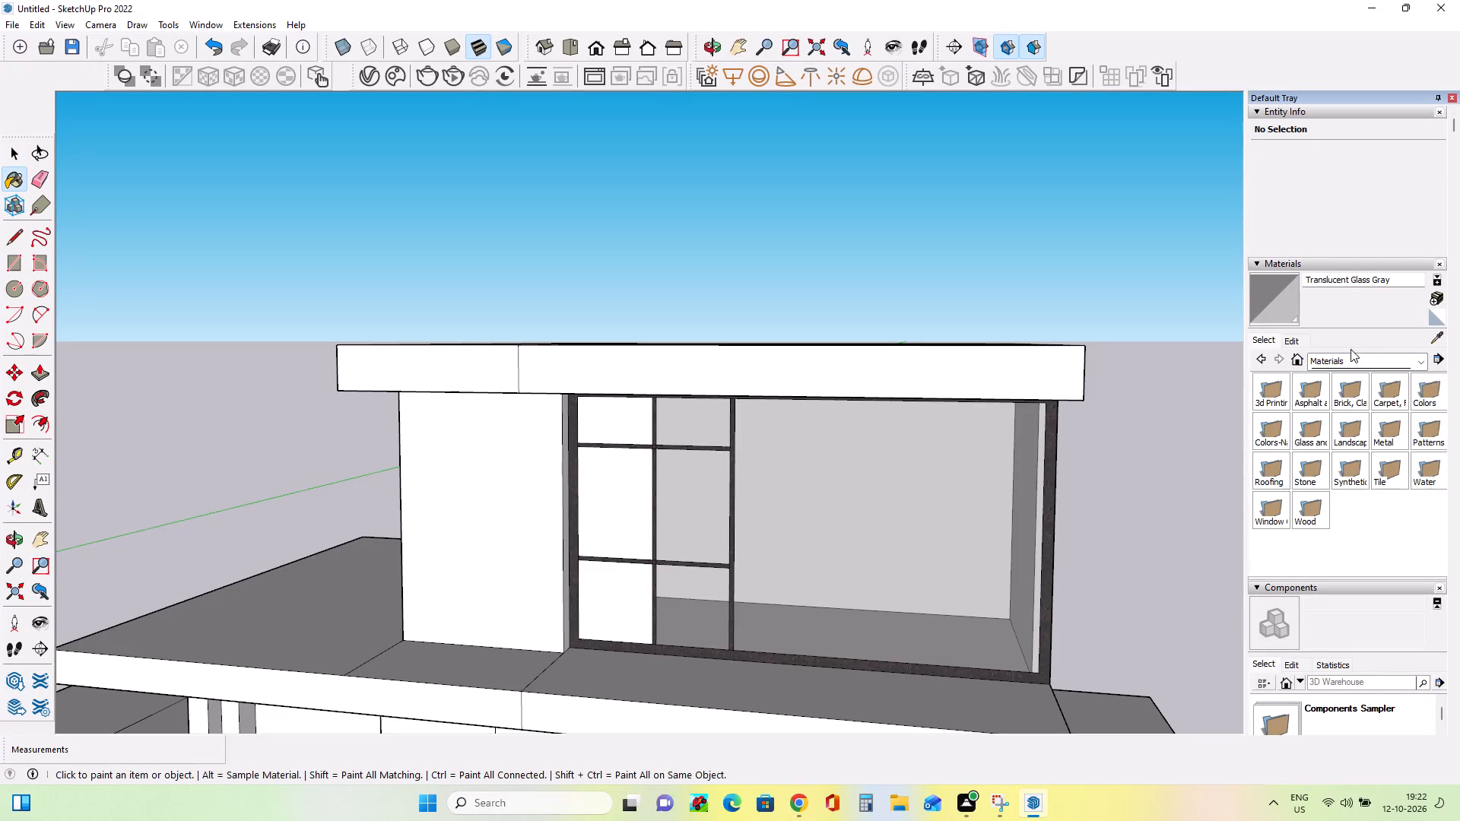
click(1359, 365)
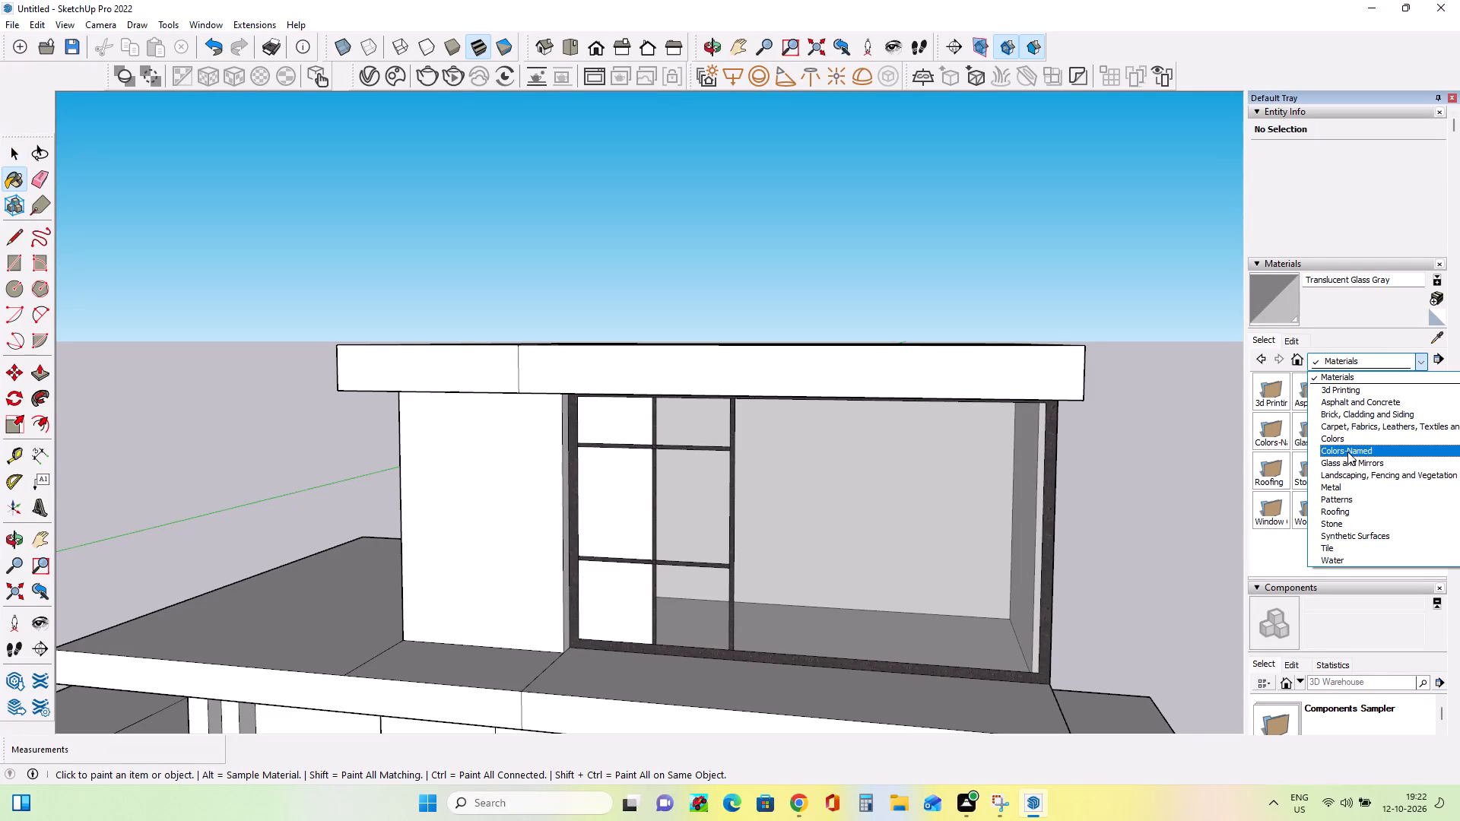
click(1347, 452)
Examine the ground-floor window and entrance in the reference image, comparing them with the model.
middle_drag(880, 493, 1015, 486)
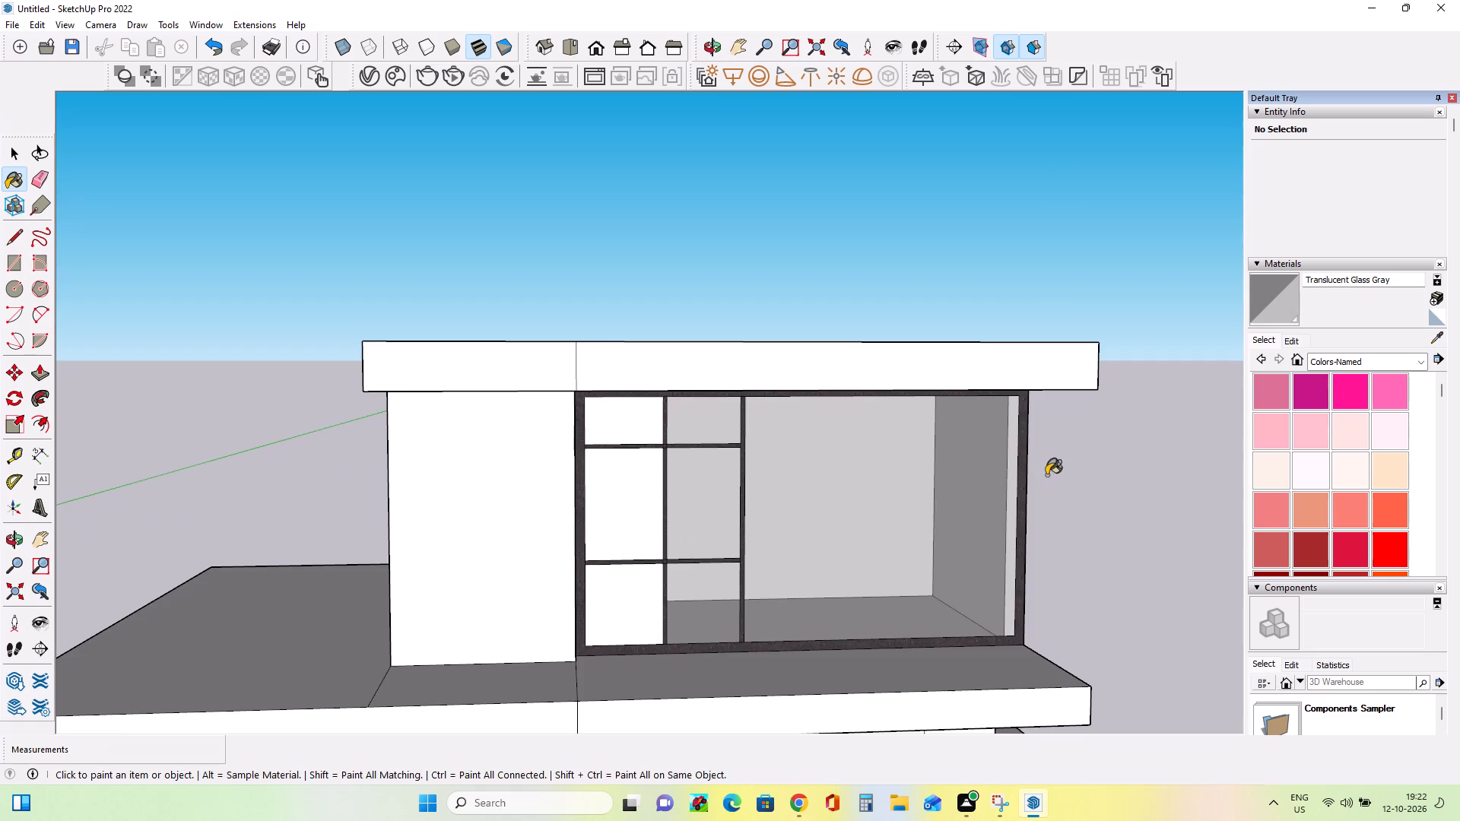
middle_drag(940, 534, 752, 571)
scroll(902, 508, down, 8)
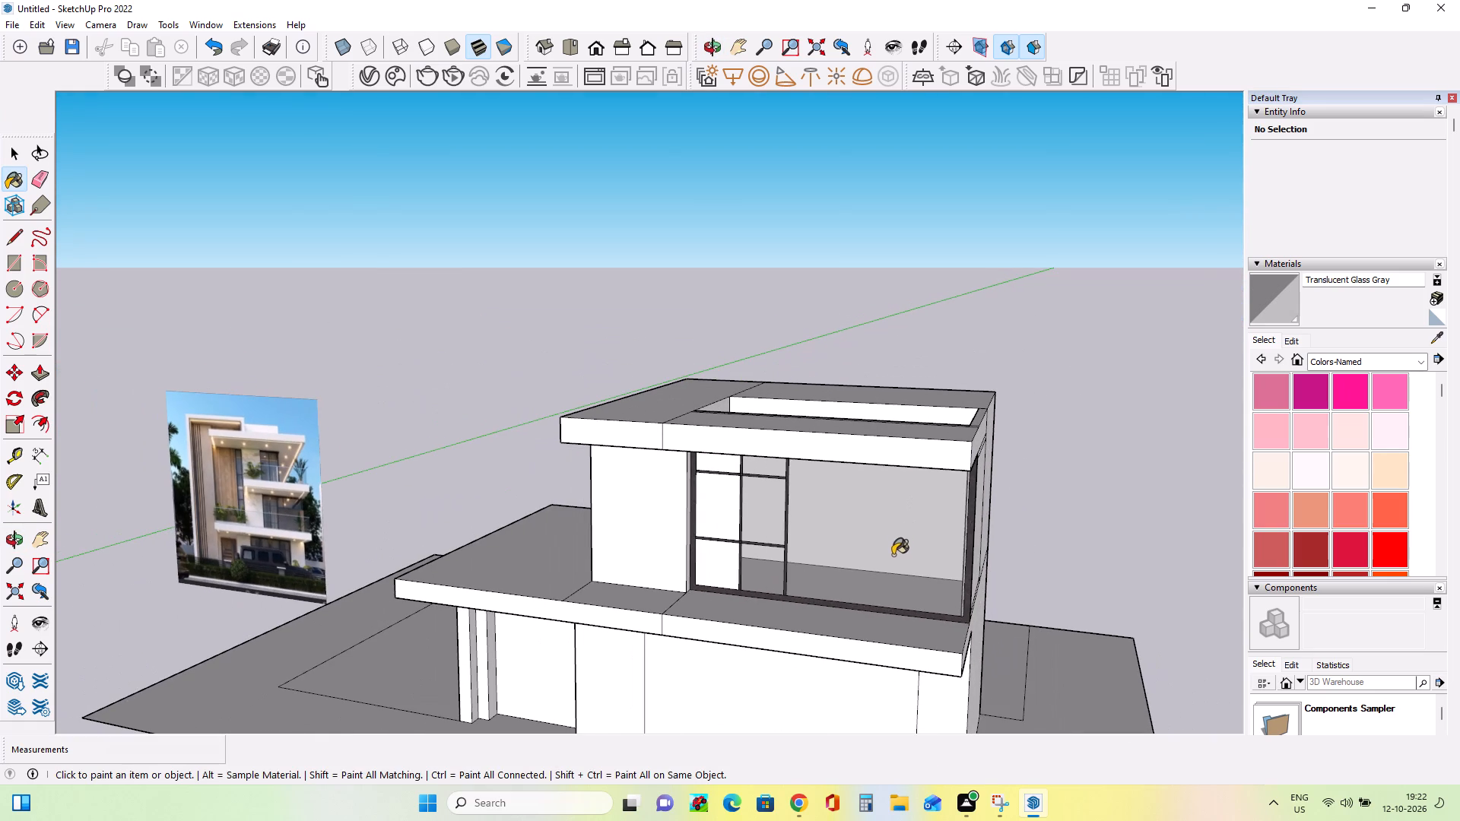
scroll(679, 679, up, 2)
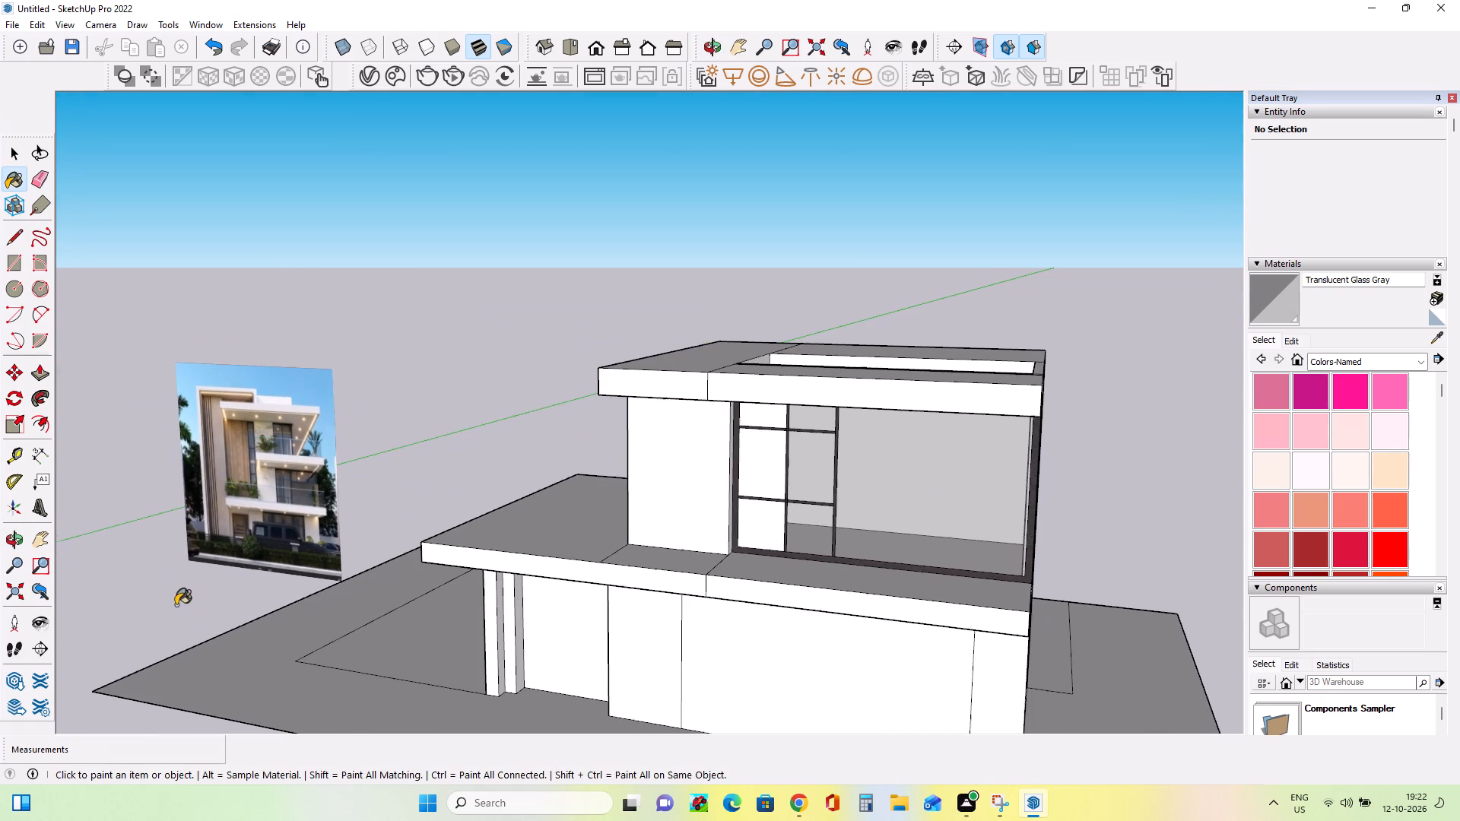
scroll(175, 591, up, 14)
scroll(321, 572, up, 3)
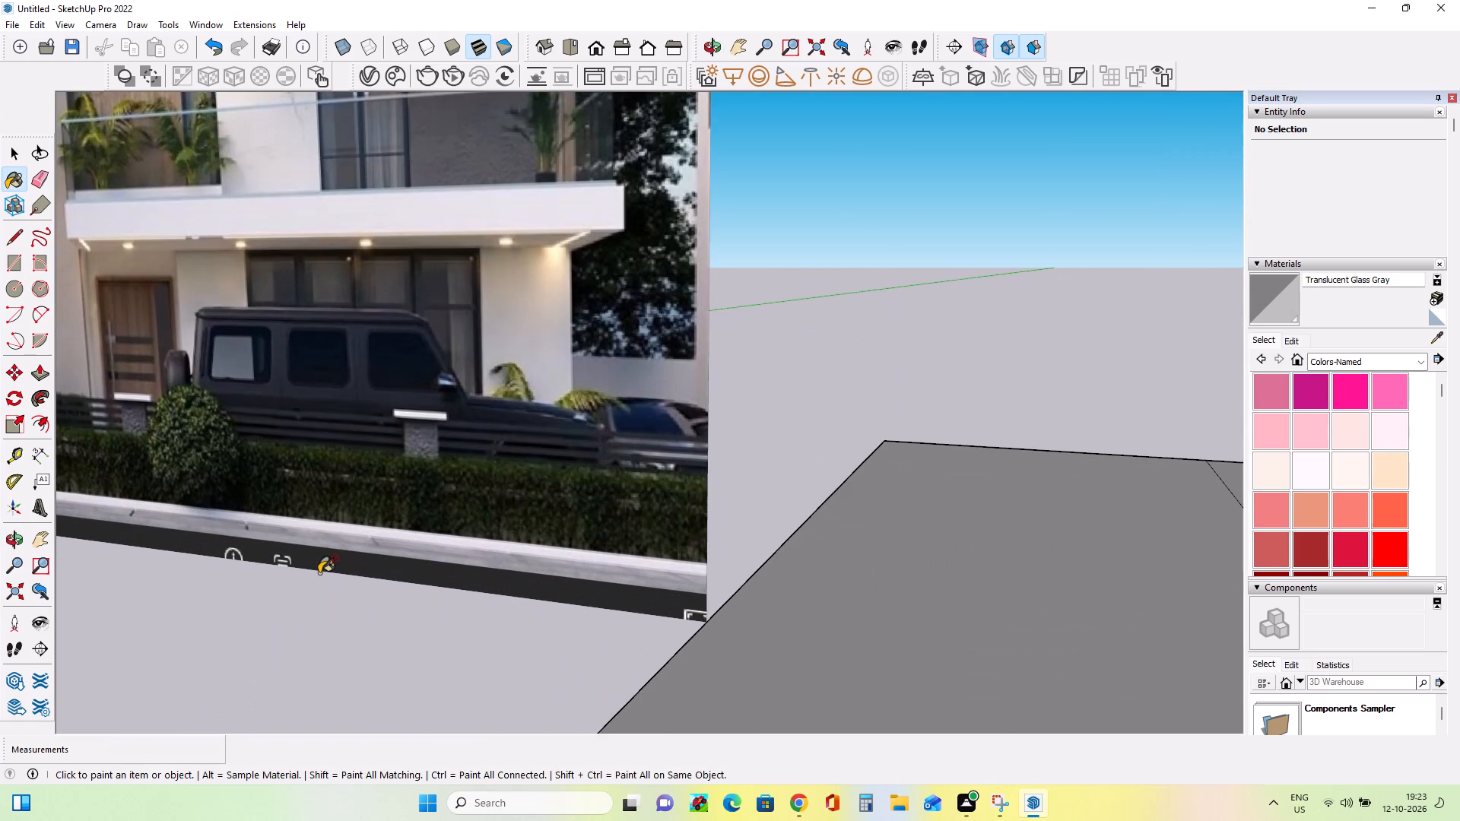
middle_drag(405, 560, 455, 558)
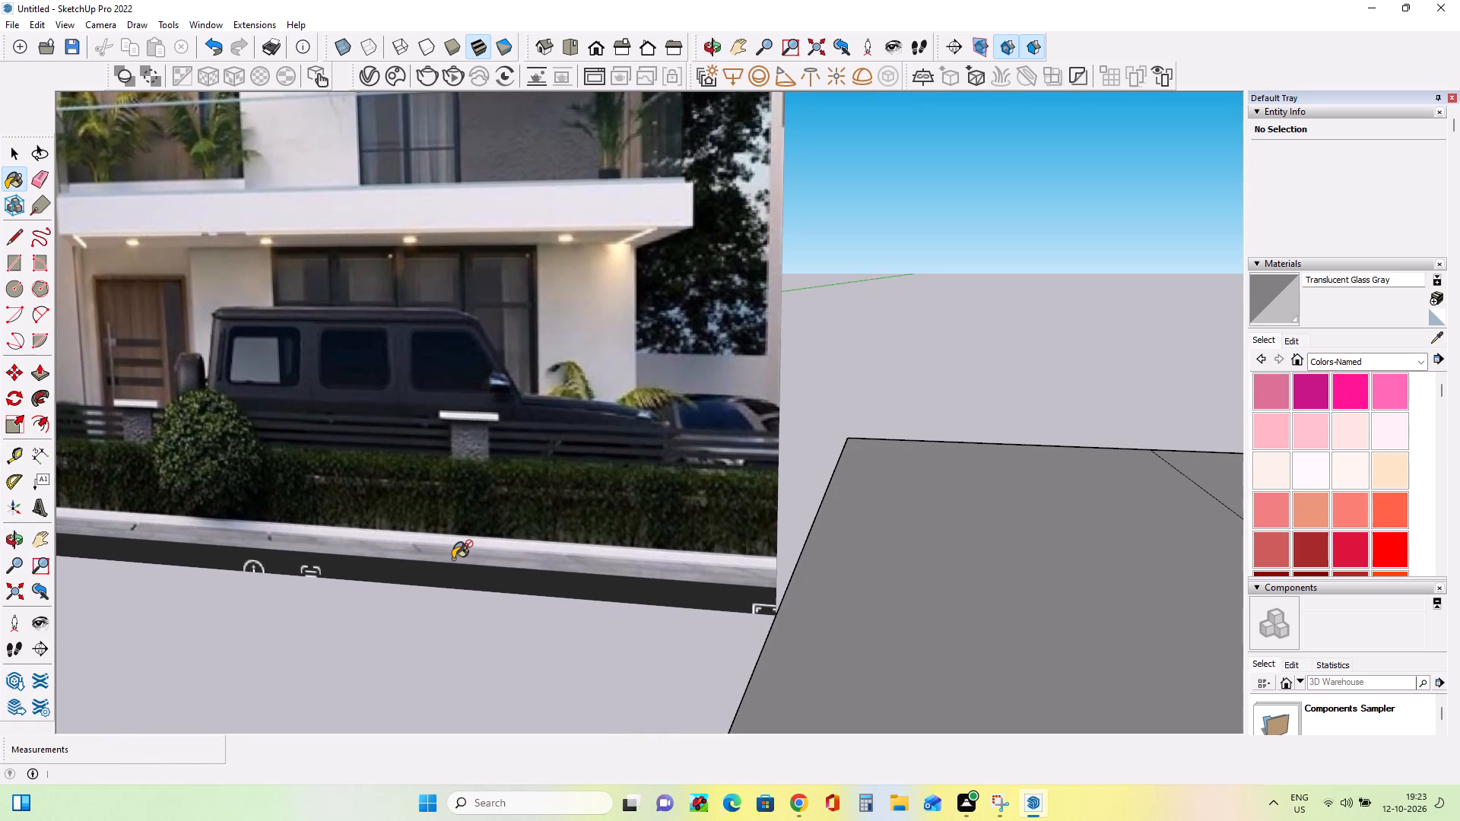
scroll(300, 560, down, 1)
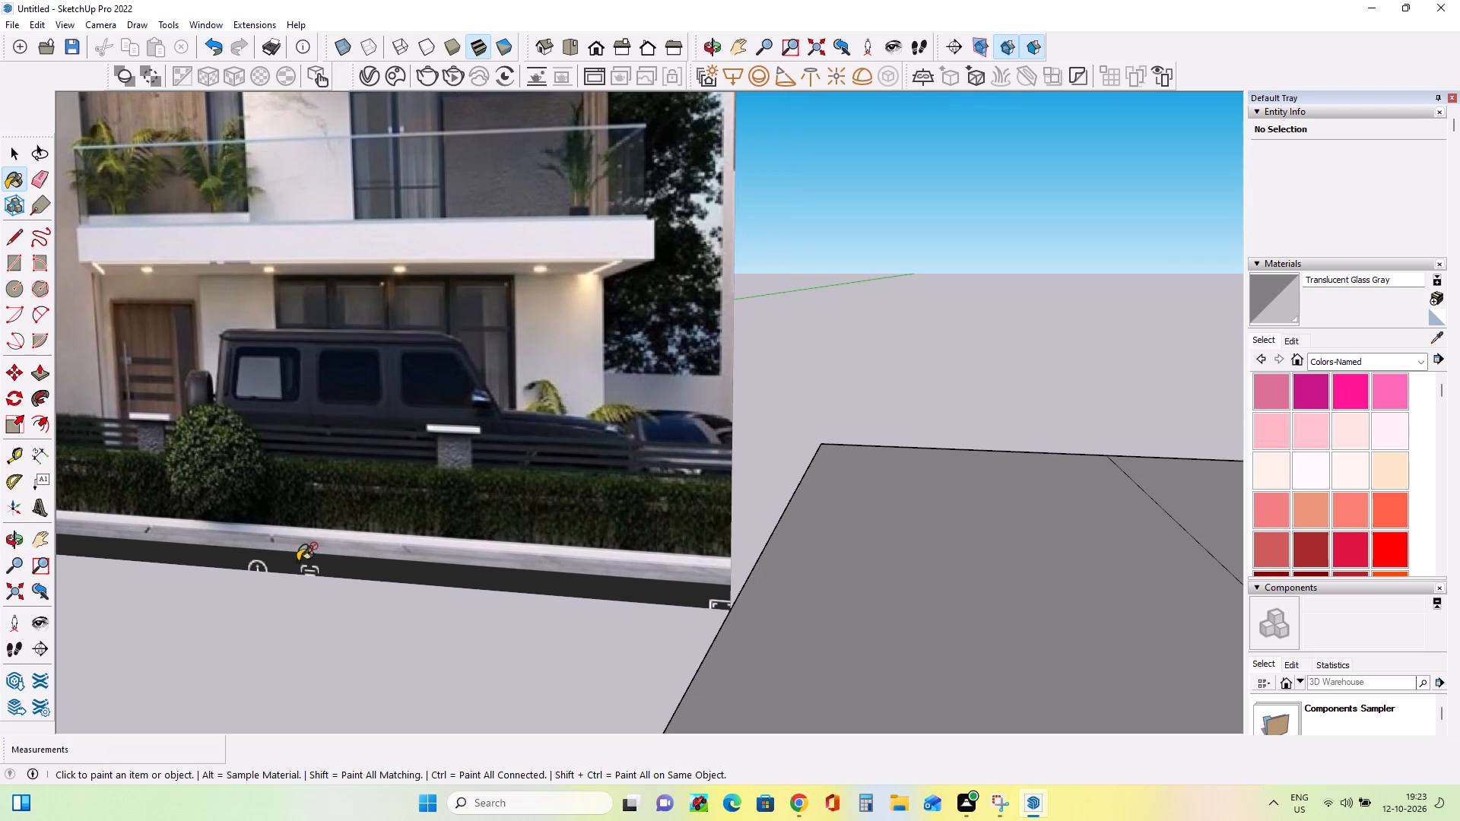
scroll(304, 506, down, 1)
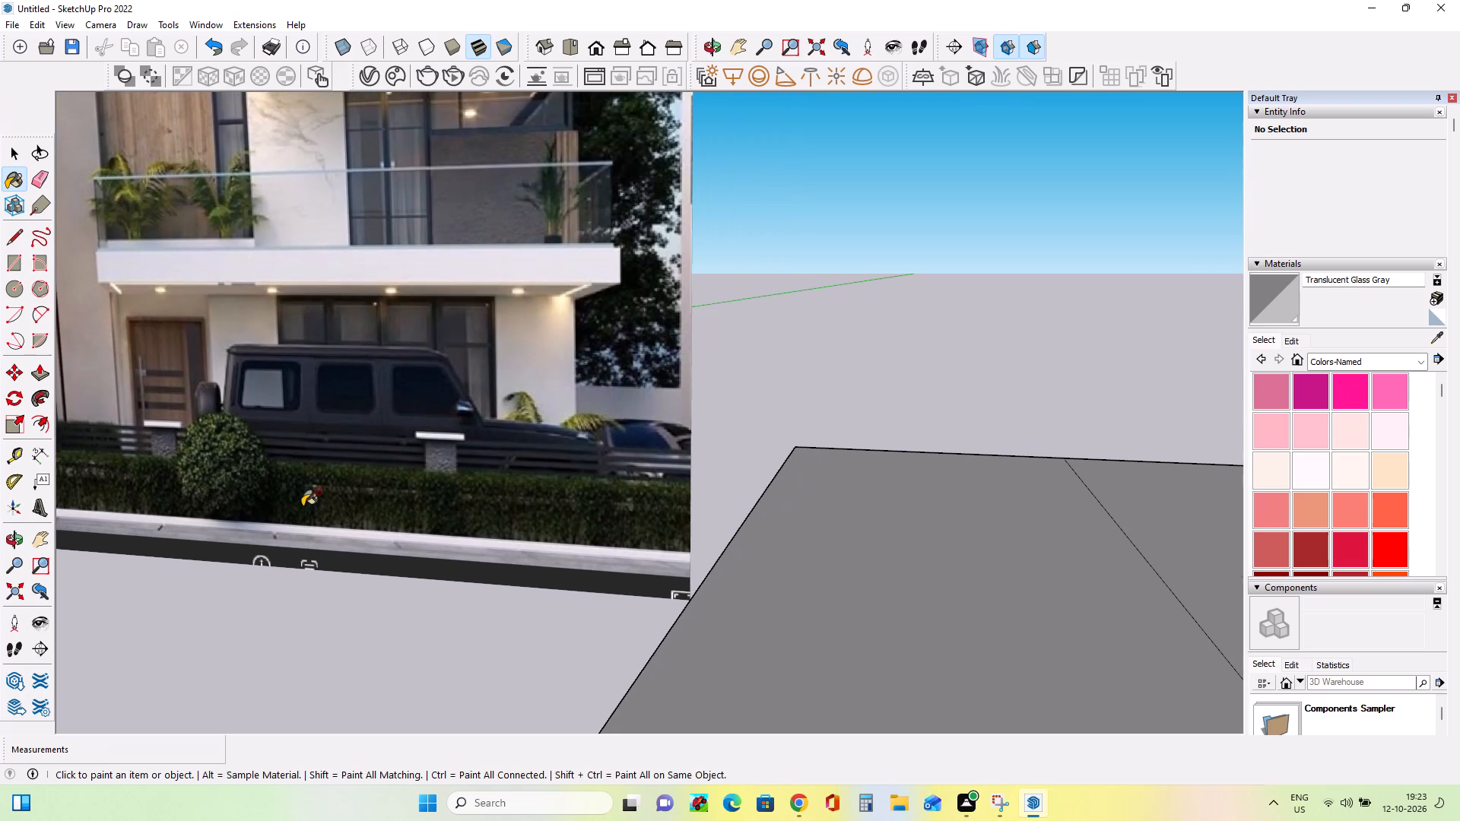
scroll(304, 506, up, 3)
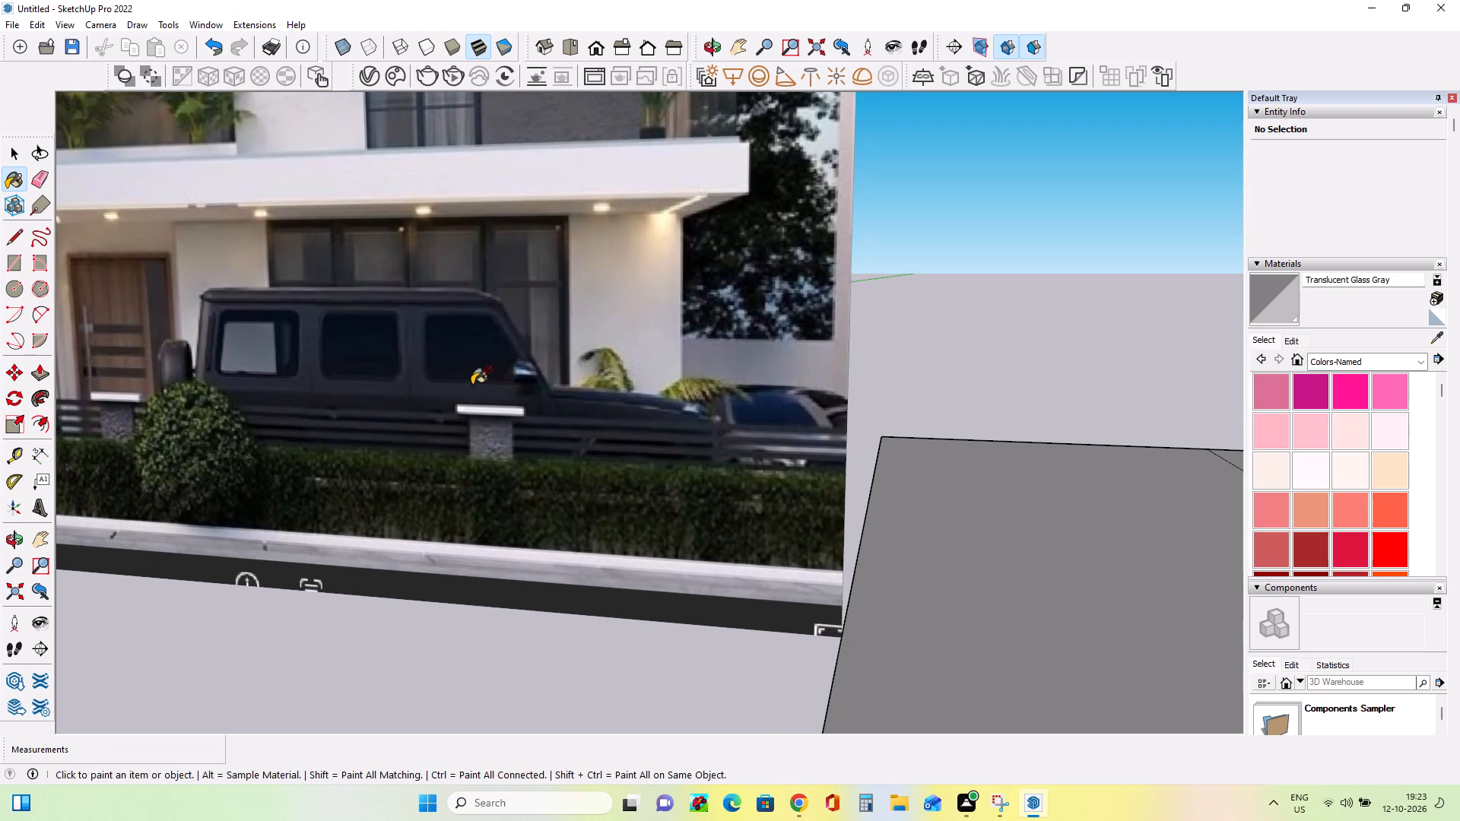
scroll(465, 356, down, 8)
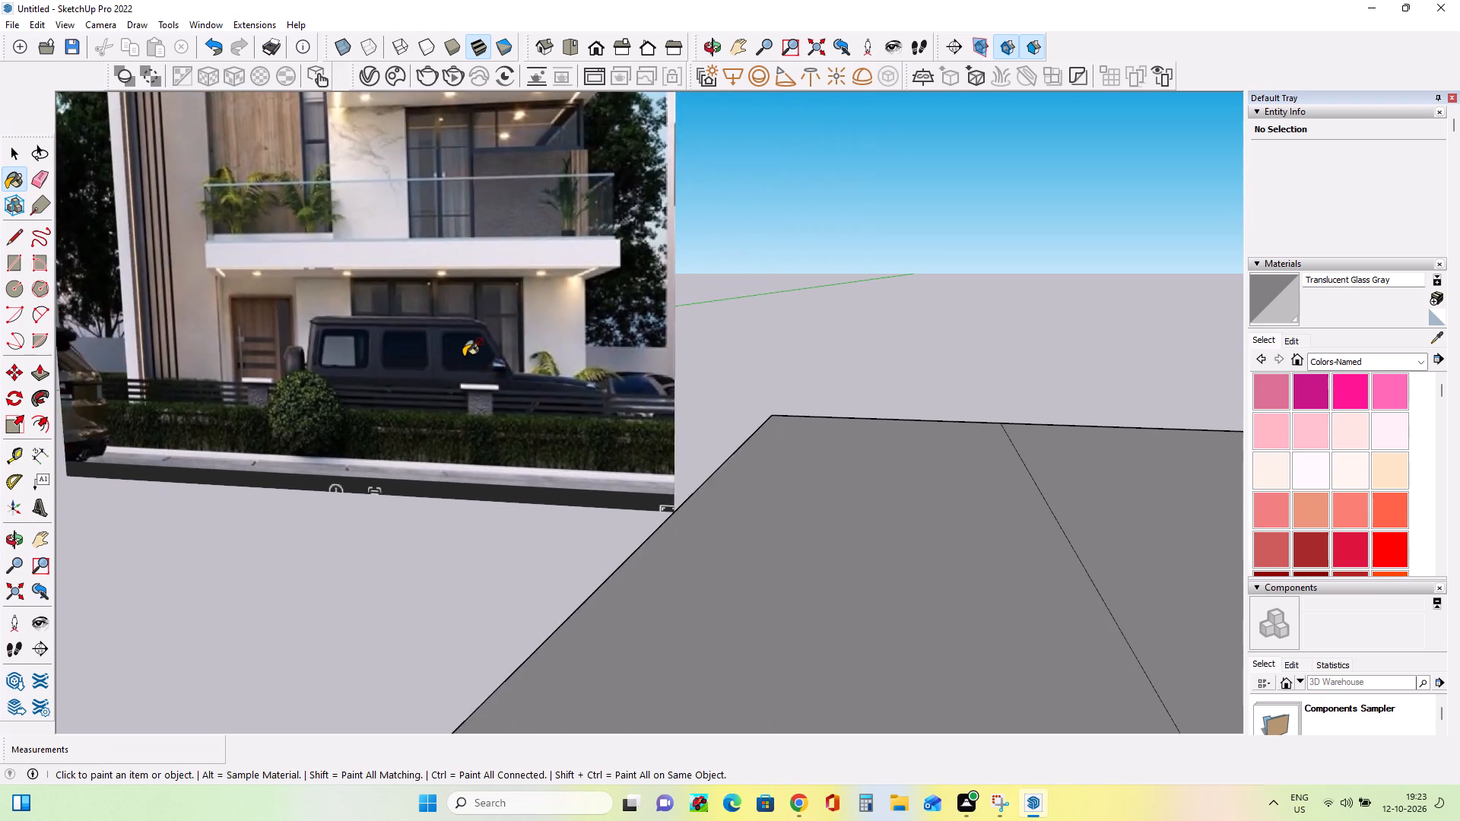
scroll(465, 356, down, 16)
Offset the outline of the large ground-floor window face inward by about 1 5/16" to form its frame.
middle_drag(959, 454, 1017, 550)
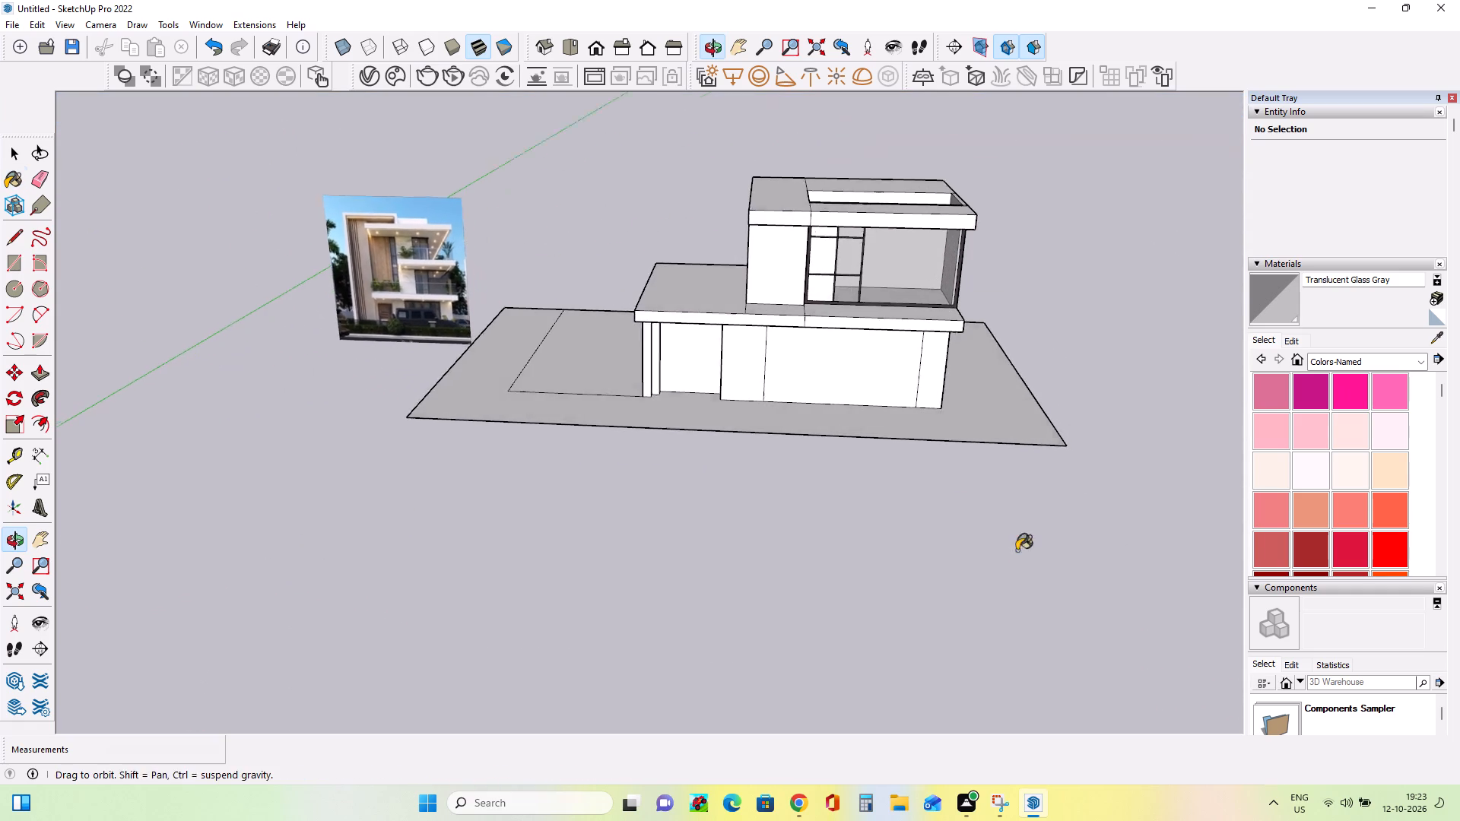
middle_drag(1017, 550, 1017, 555)
scroll(821, 385, up, 4)
scroll(879, 520, up, 3)
middle_drag(892, 530, 909, 419)
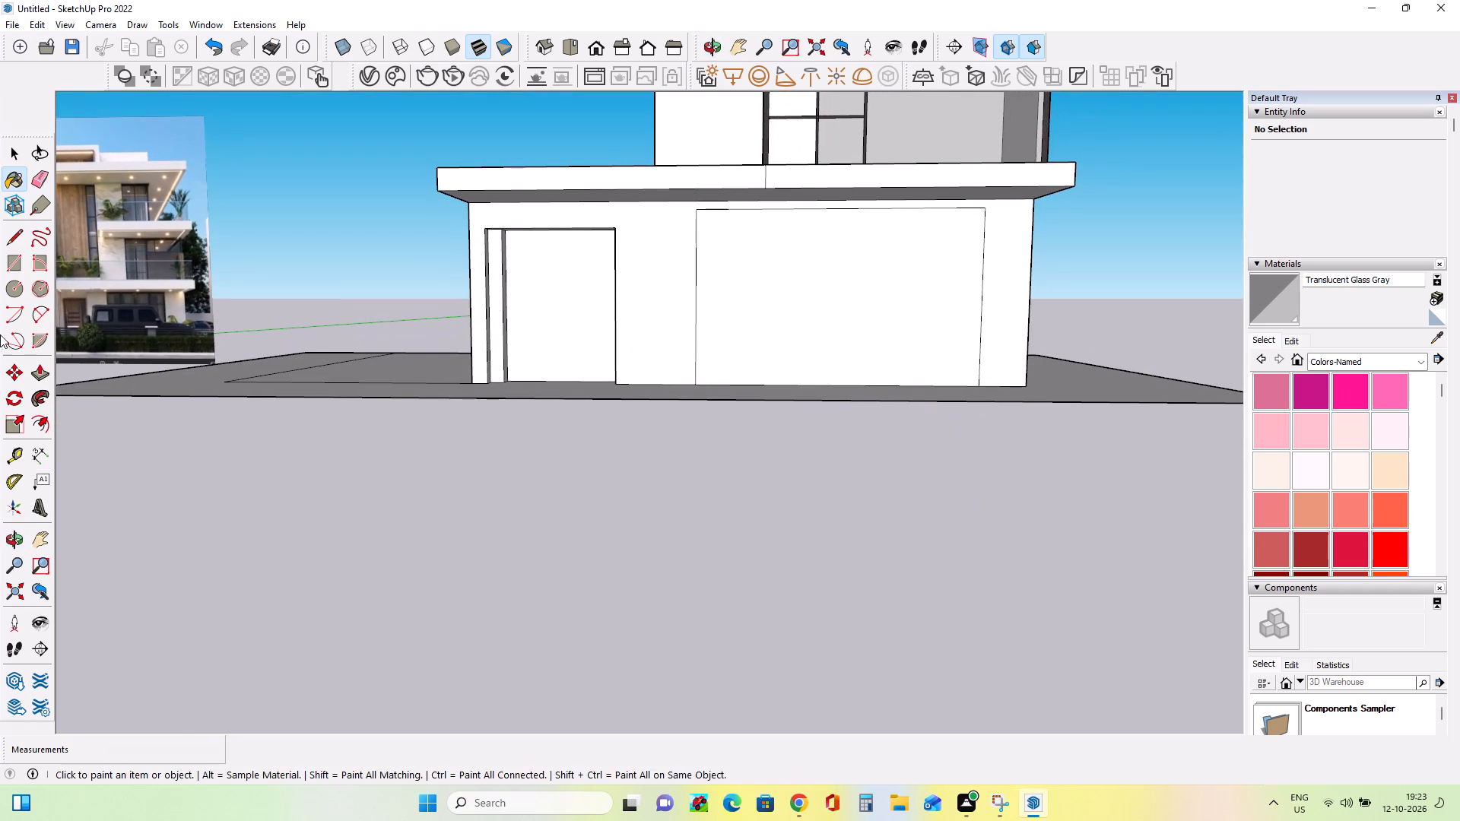
click(38, 419)
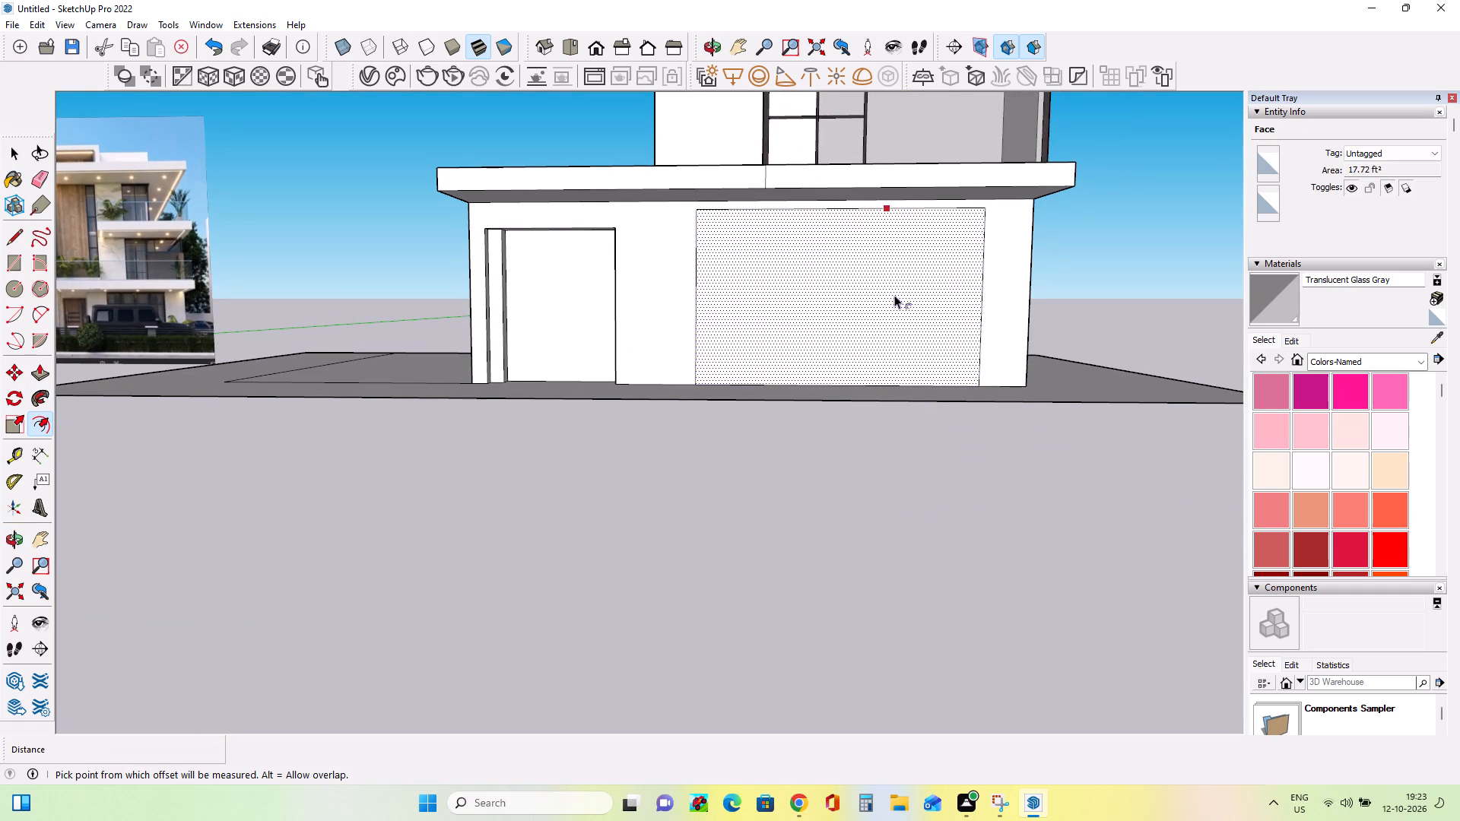
click(912, 295)
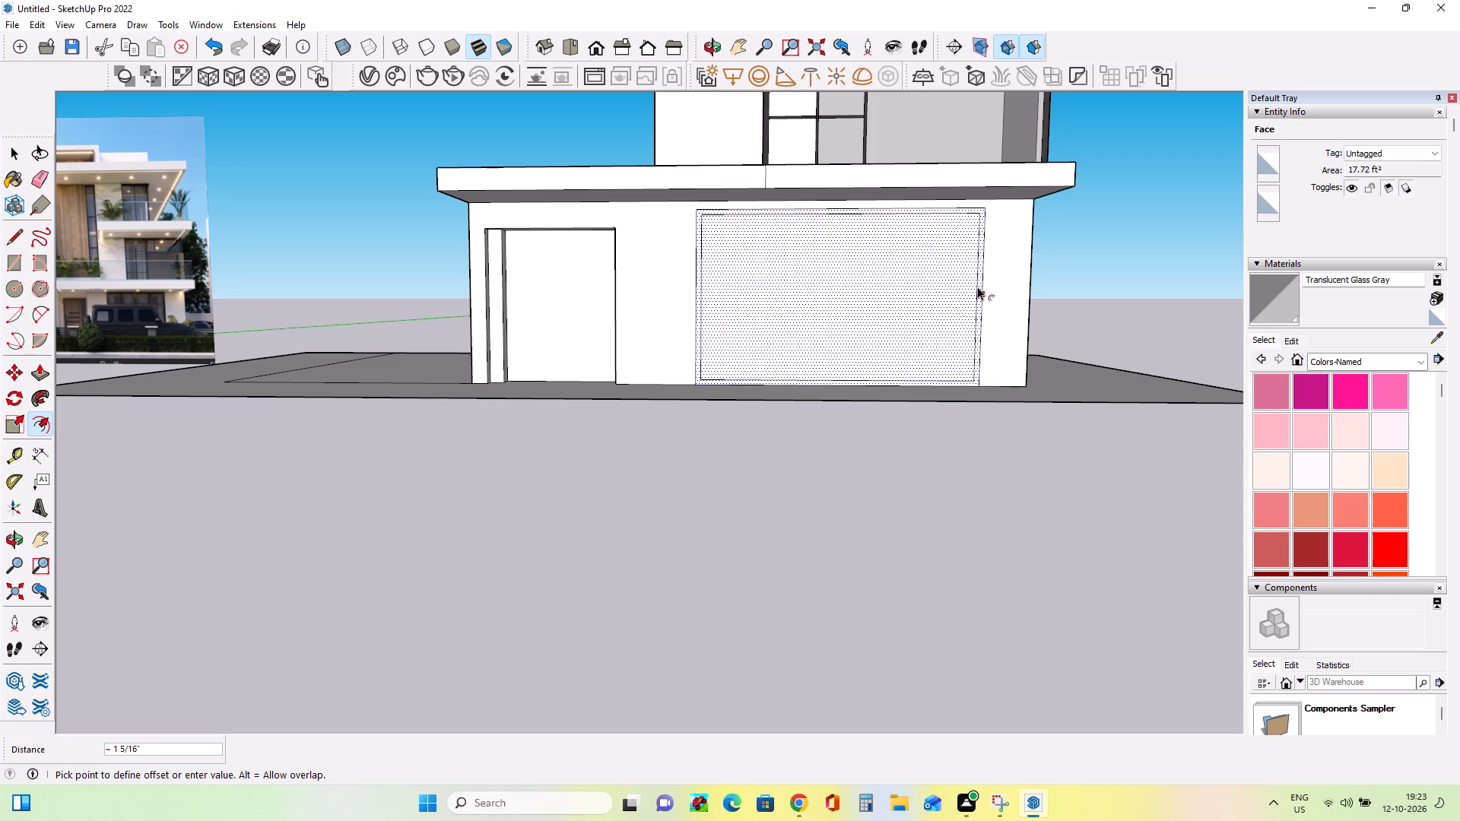
click(977, 287)
Draw a full-height vertical bar about 1" wide inside the ground-floor window frame, on the side nearer the entrance opening.
middle_drag(813, 325, 829, 333)
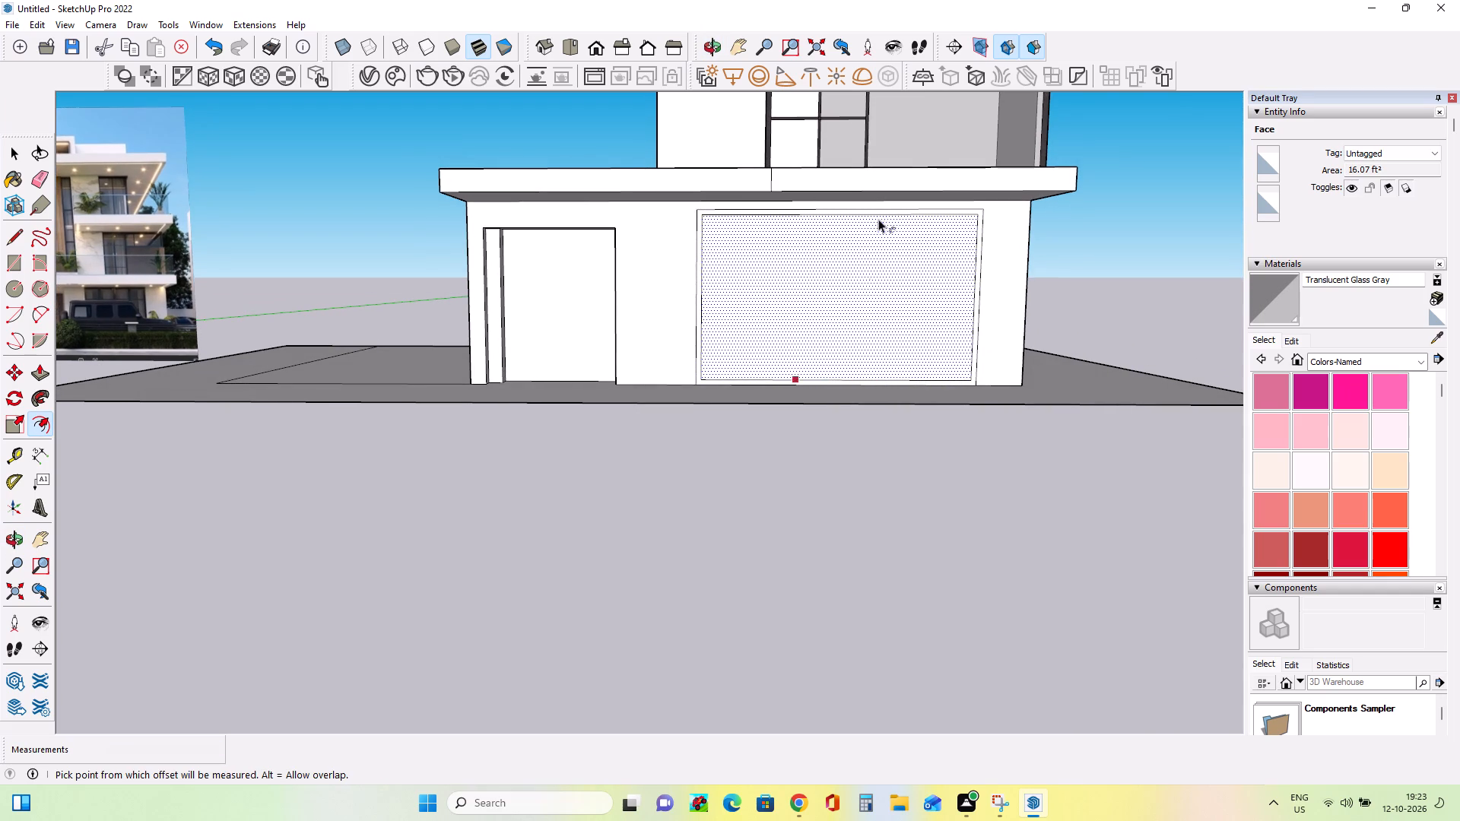
click(5, 266)
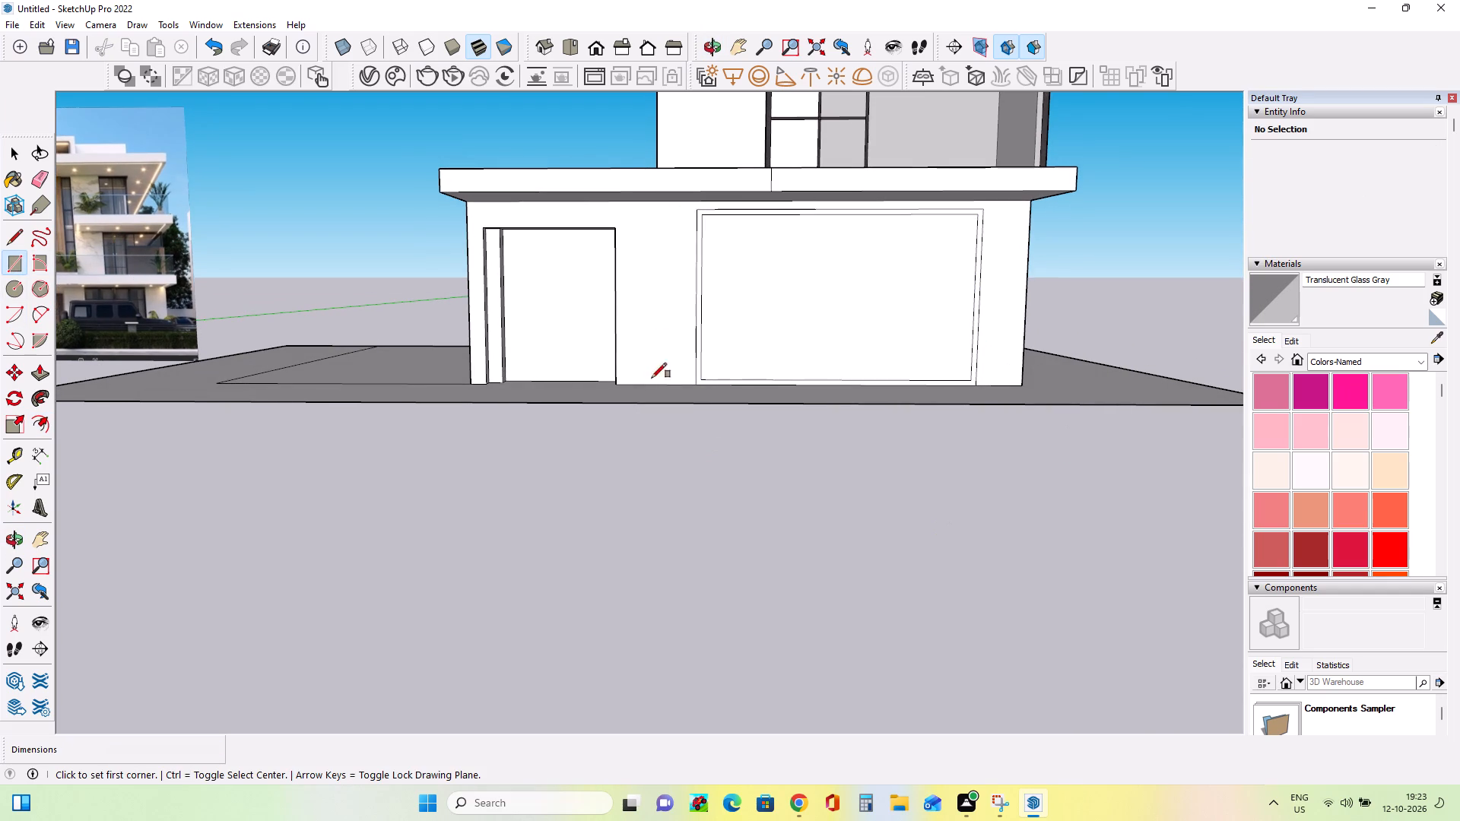
click(774, 214)
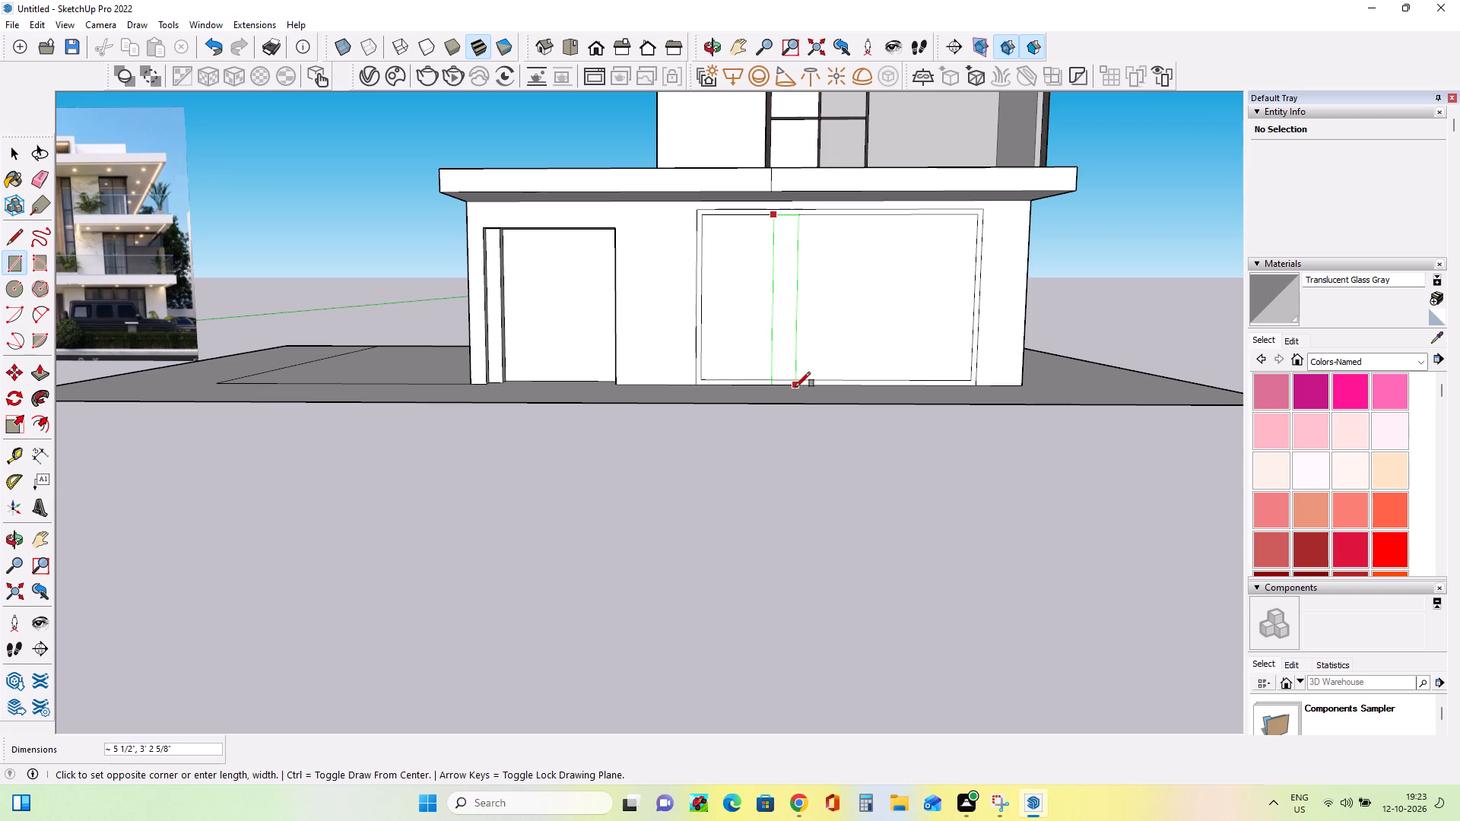
scroll(795, 387, up, 2)
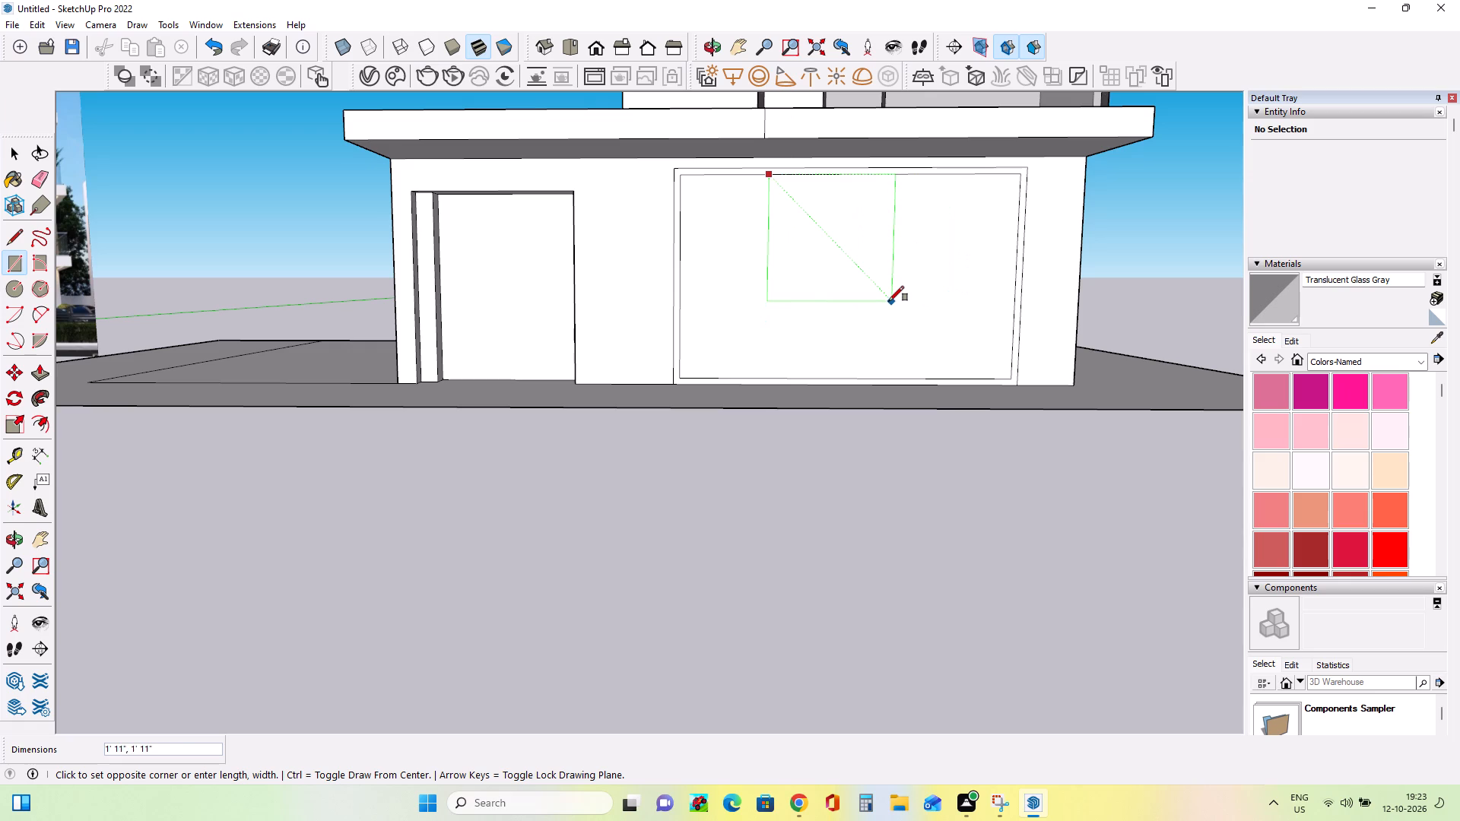
scroll(806, 376, up, 3)
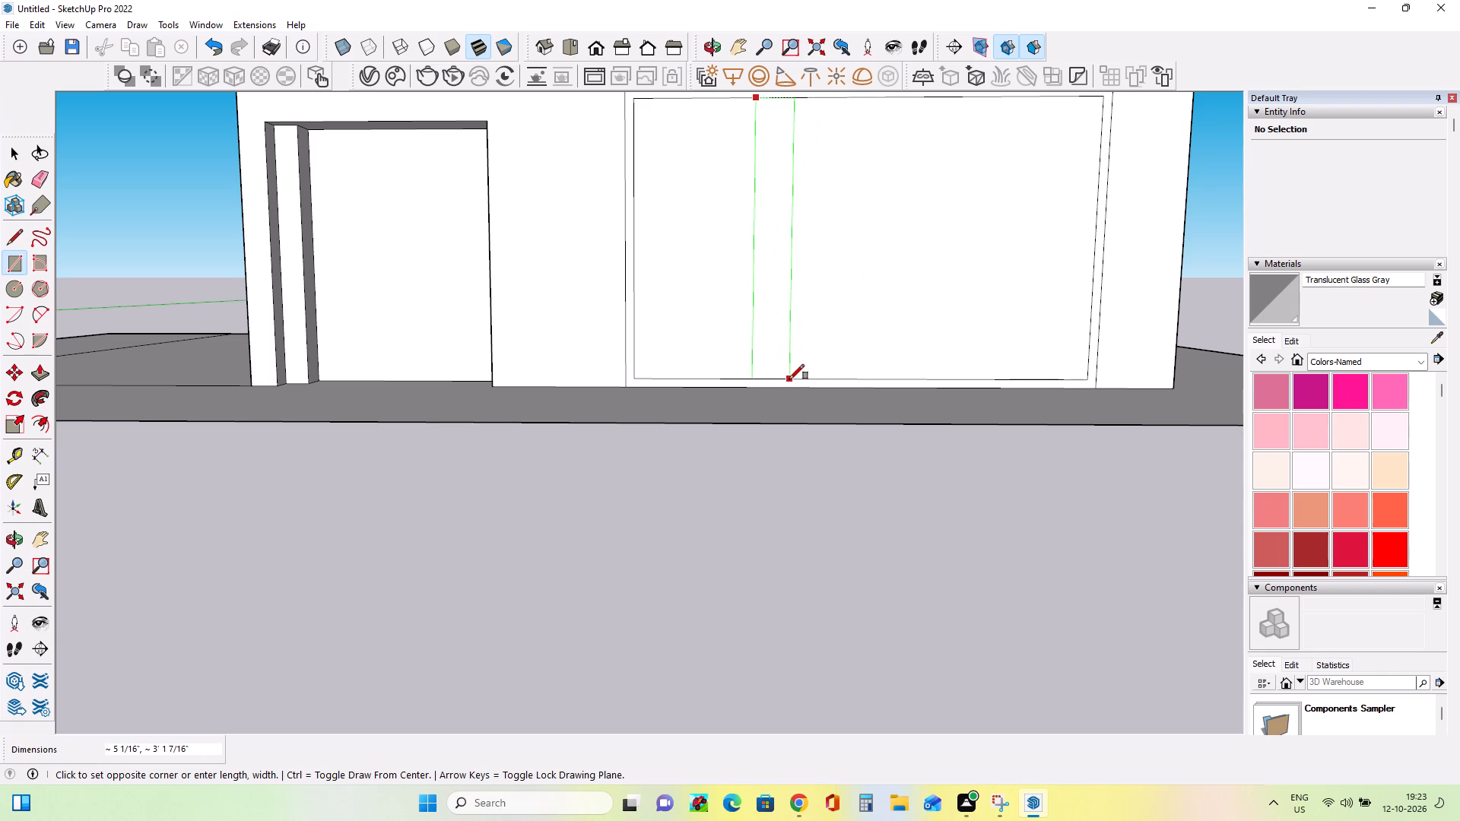
scroll(787, 379, up, 3)
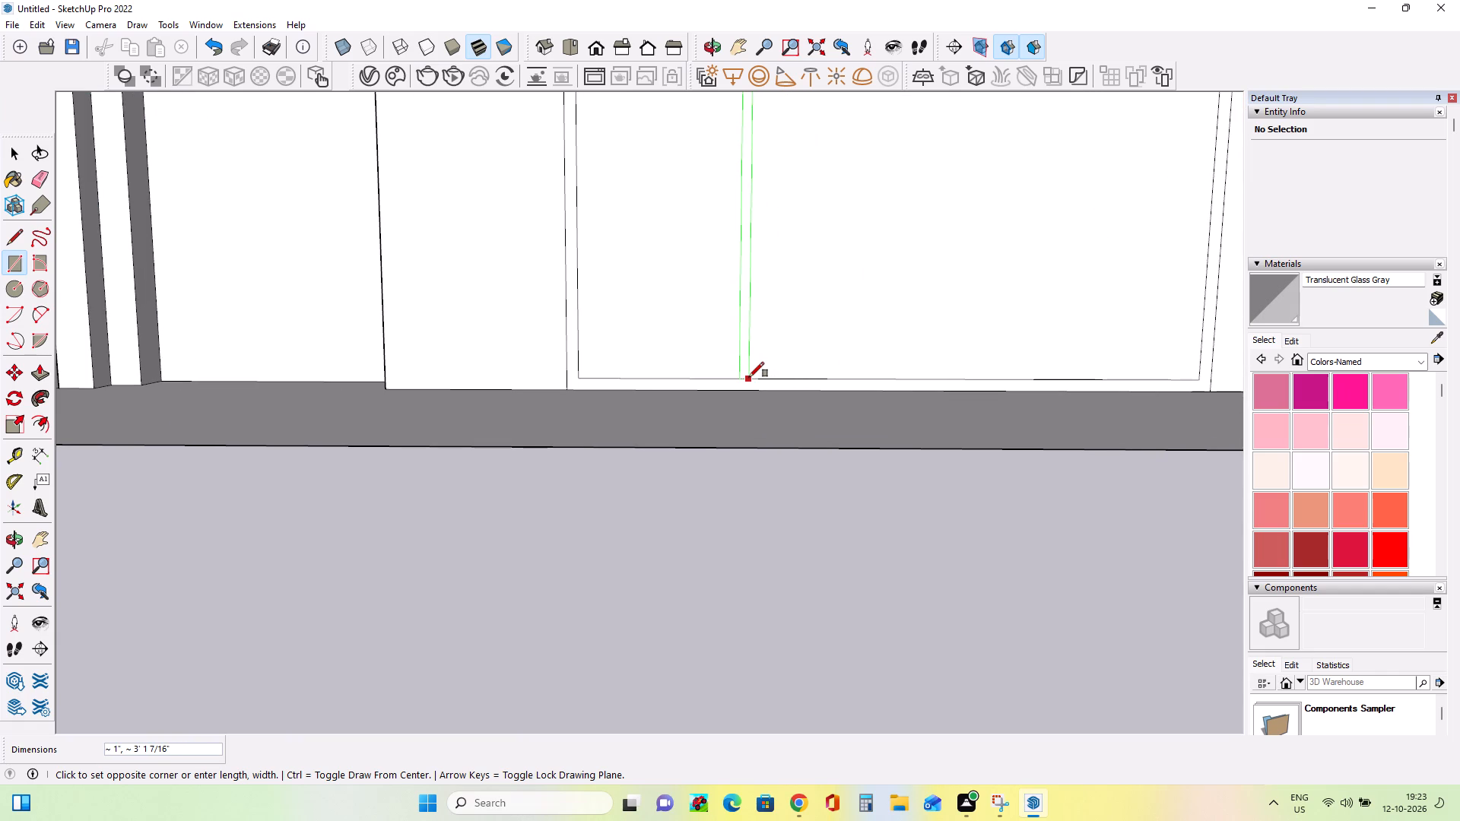
click(749, 377)
Draw a second full-height vertical bar about 9/16" wide inside the ground-floor window frame, farther from the entrance opening.
scroll(752, 436, down, 8)
scroll(752, 440, up, 1)
scroll(752, 440, down, 1)
scroll(949, 357, down, 2)
scroll(949, 357, up, 1)
scroll(949, 357, down, 1)
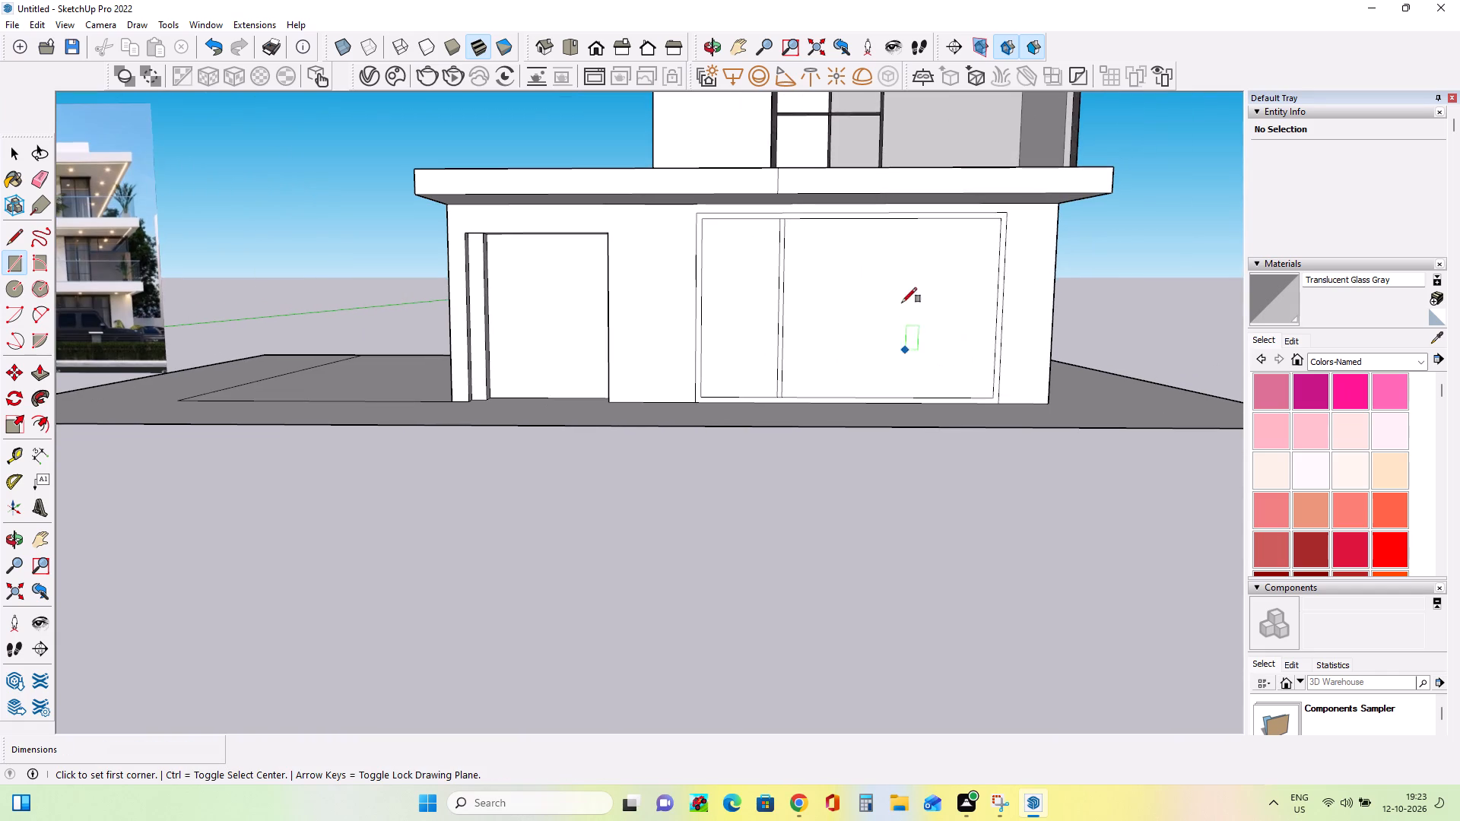
scroll(871, 223, up, 6)
click(873, 218)
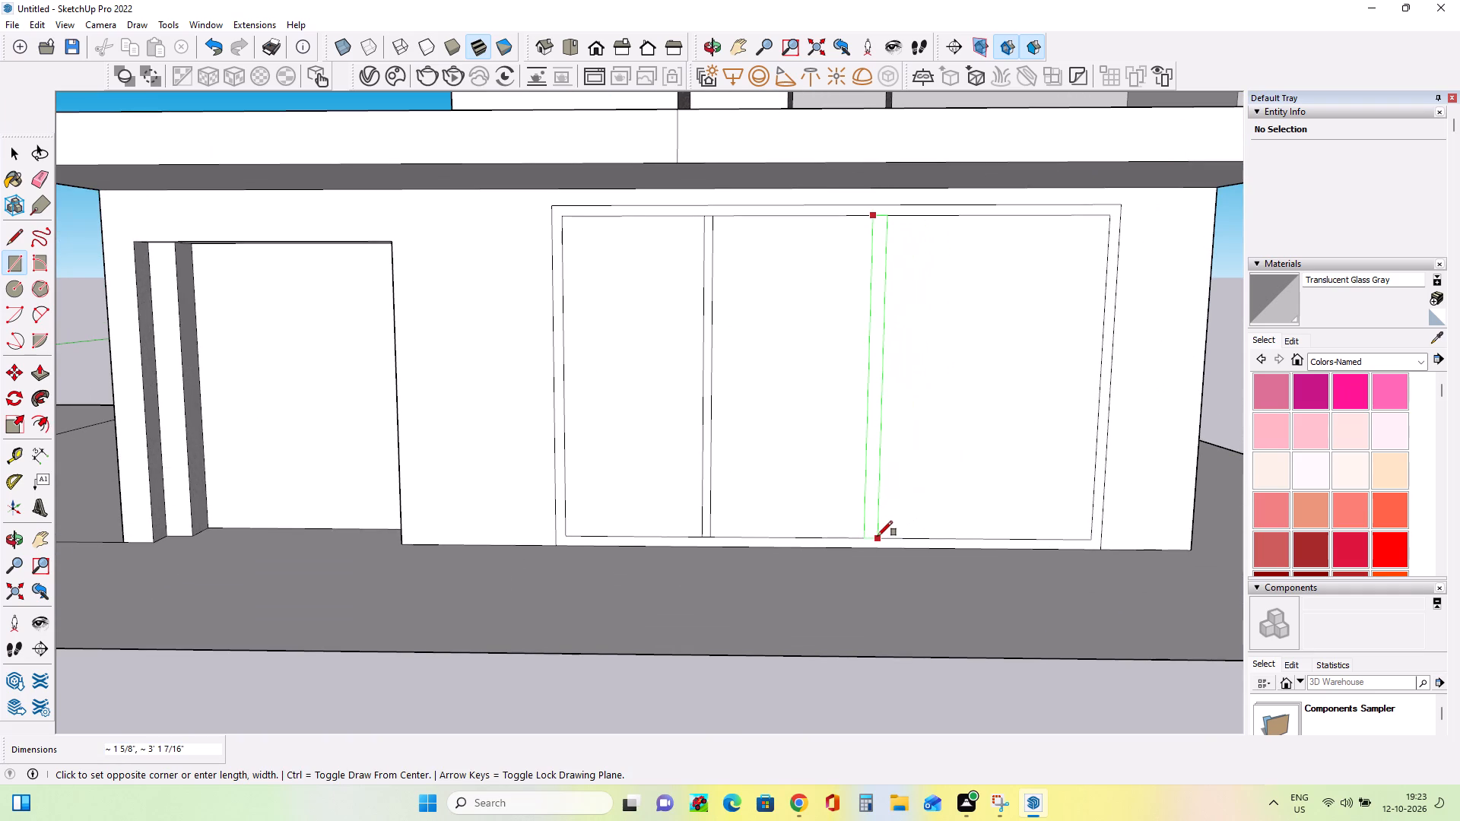
scroll(872, 540, up, 7)
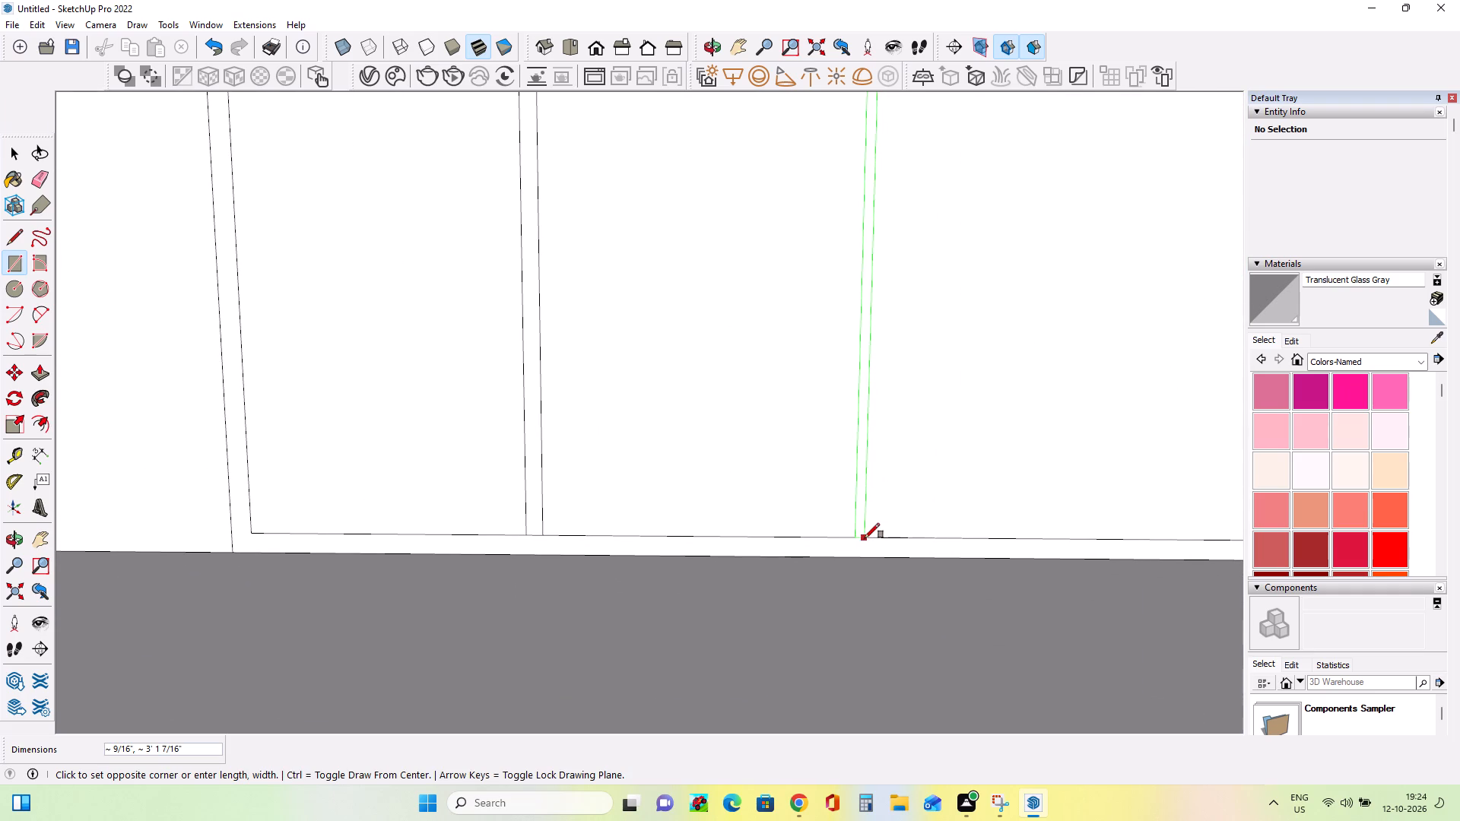
click(865, 538)
Erase the long edge farther from the entrance on the first, wider vertical bar of the ground-floor window.
scroll(885, 533, down, 13)
middle_drag(1045, 484, 1024, 490)
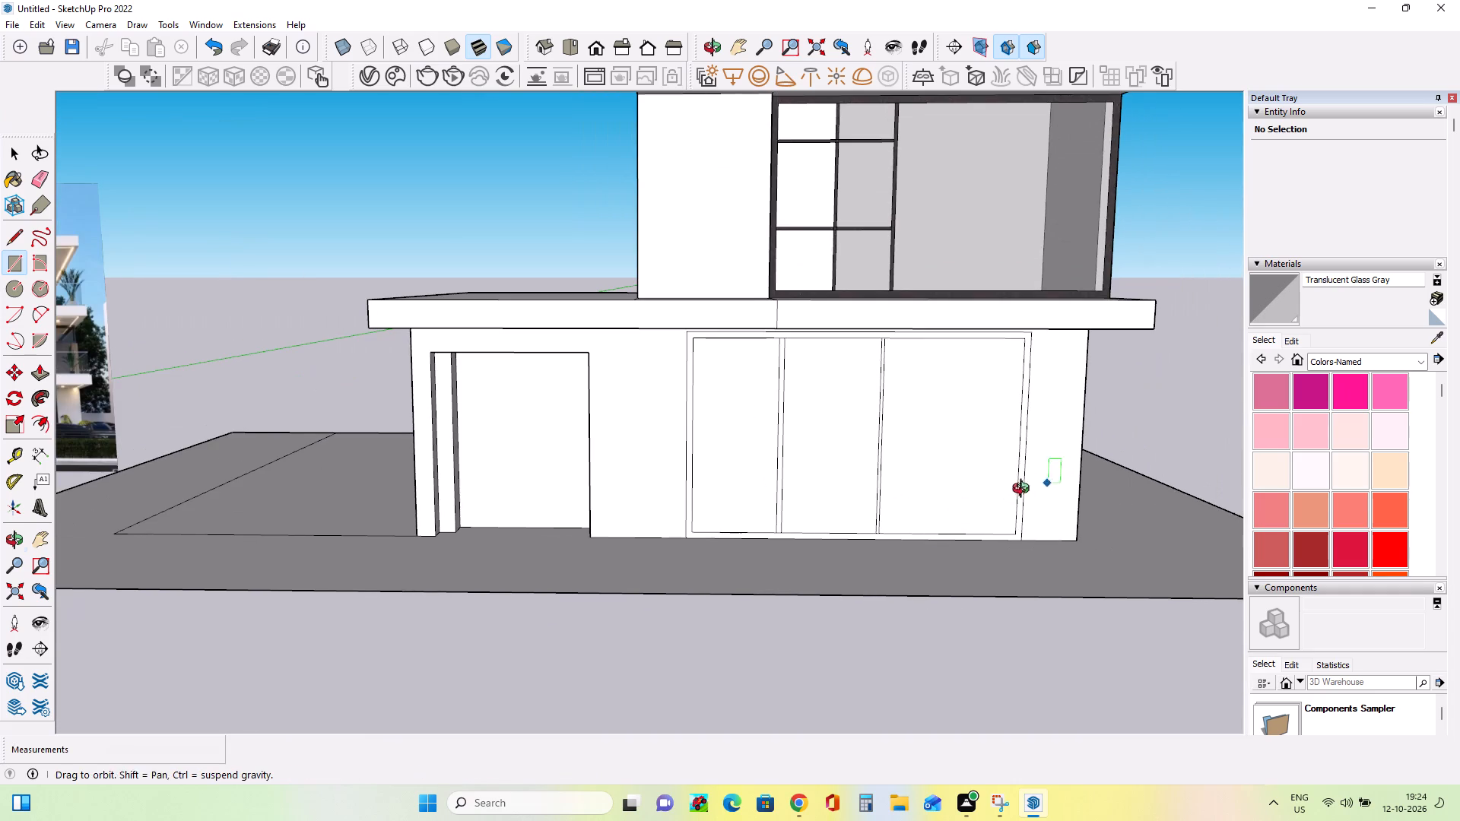
middle_drag(1024, 490, 994, 494)
scroll(986, 454, down, 4)
middle_drag(988, 481, 1026, 482)
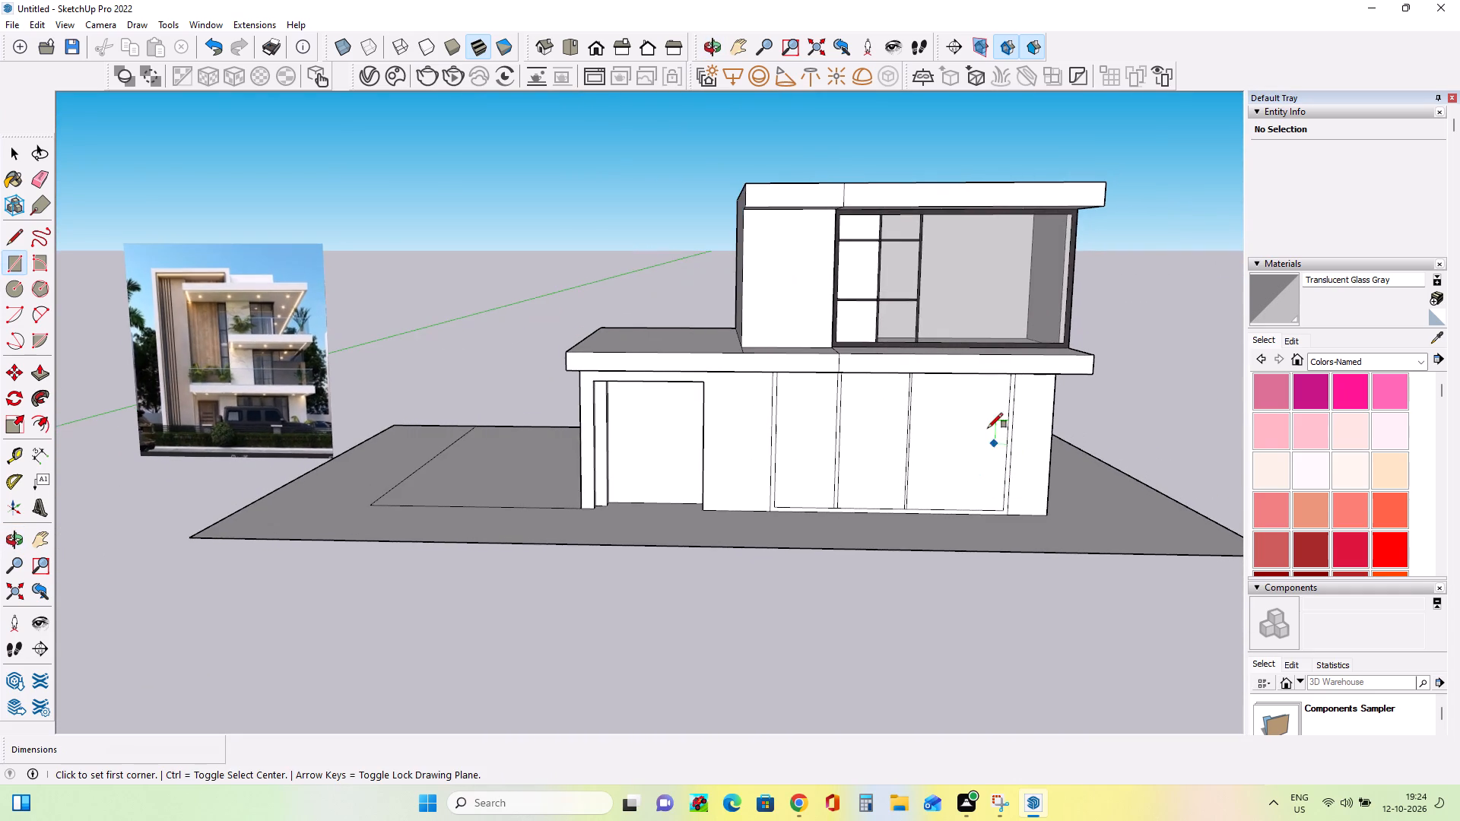
scroll(985, 417, up, 8)
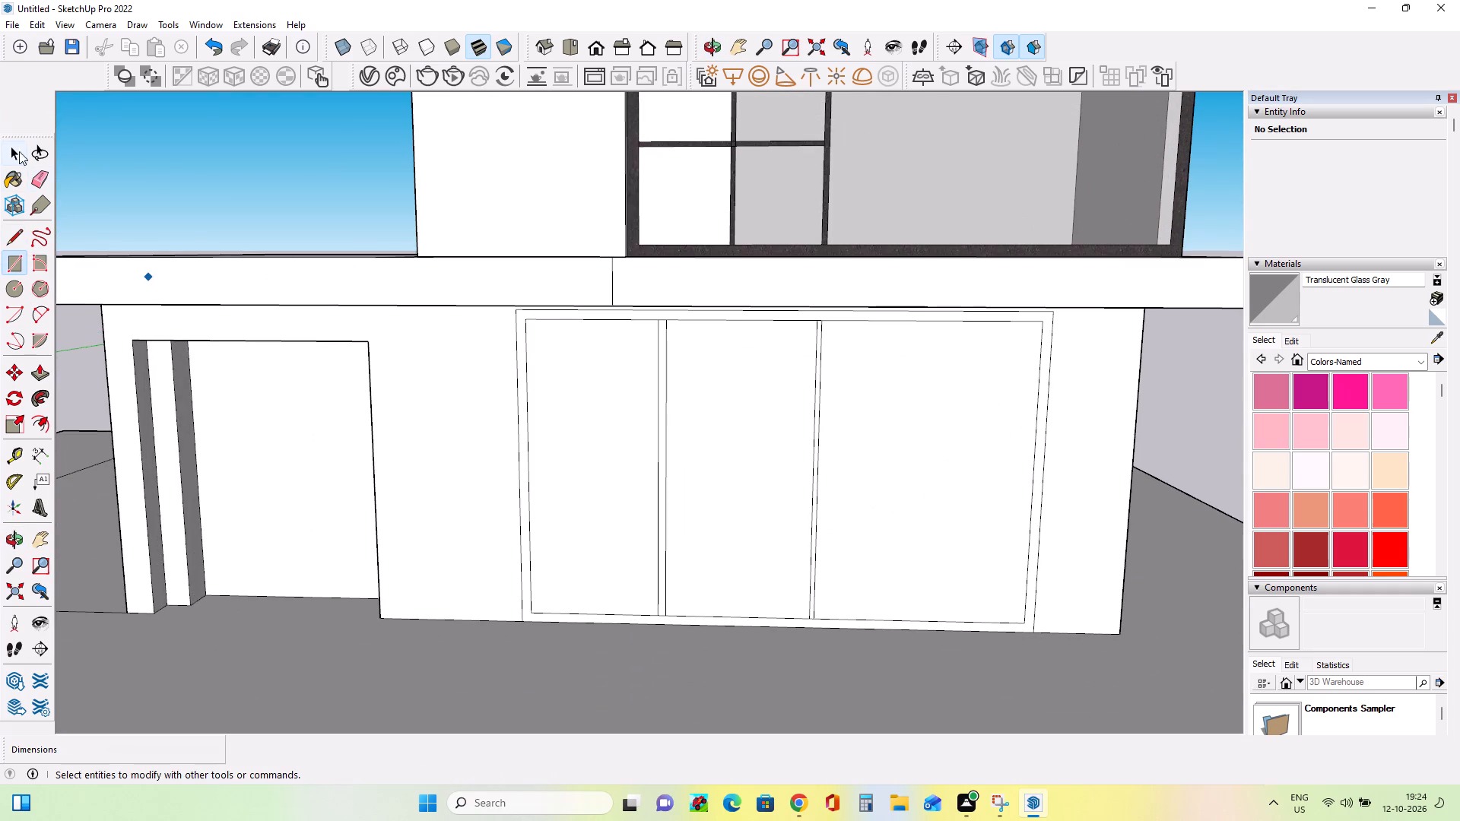
click(12, 158)
click(34, 176)
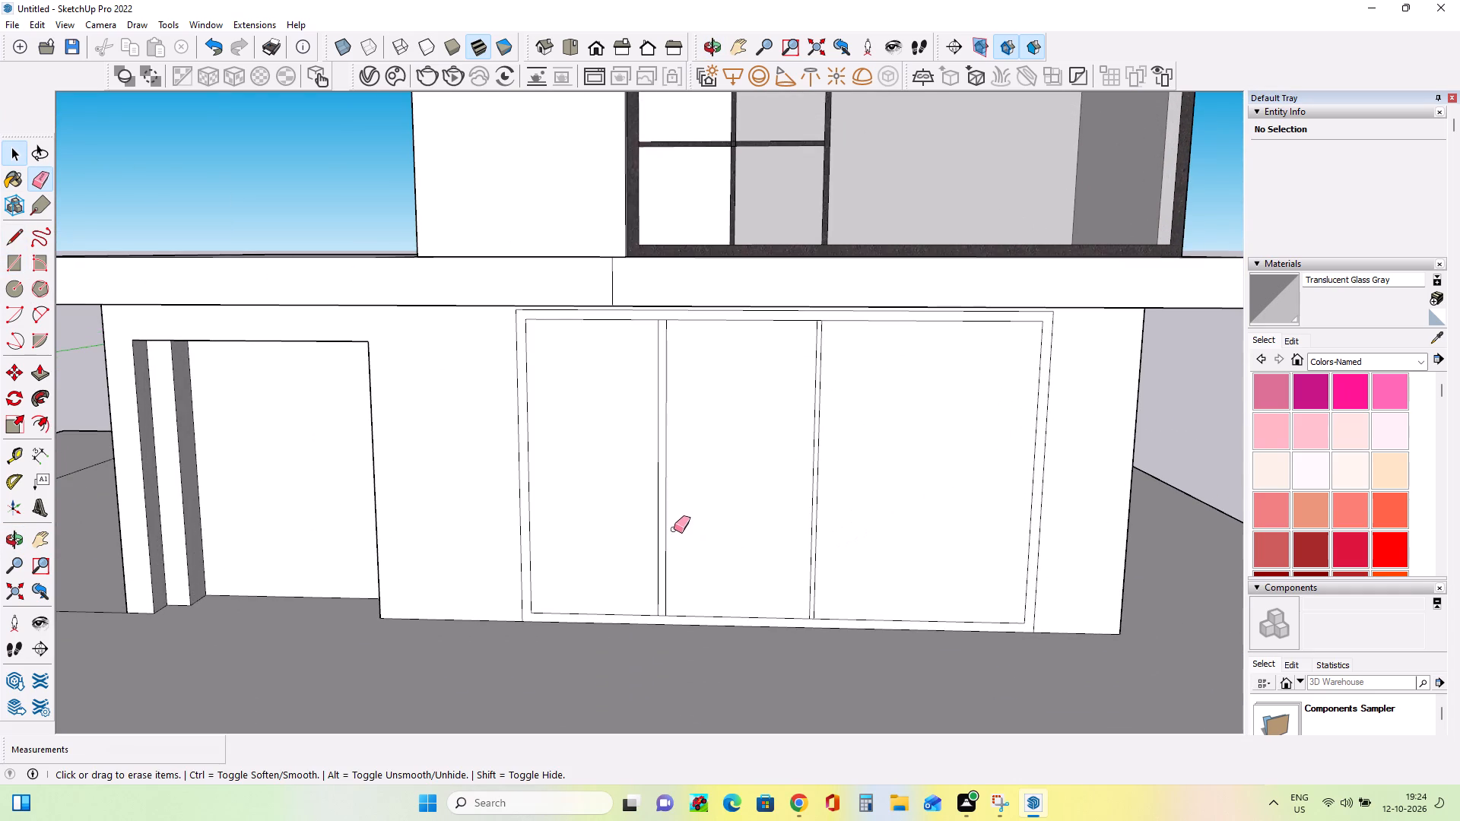
click(666, 524)
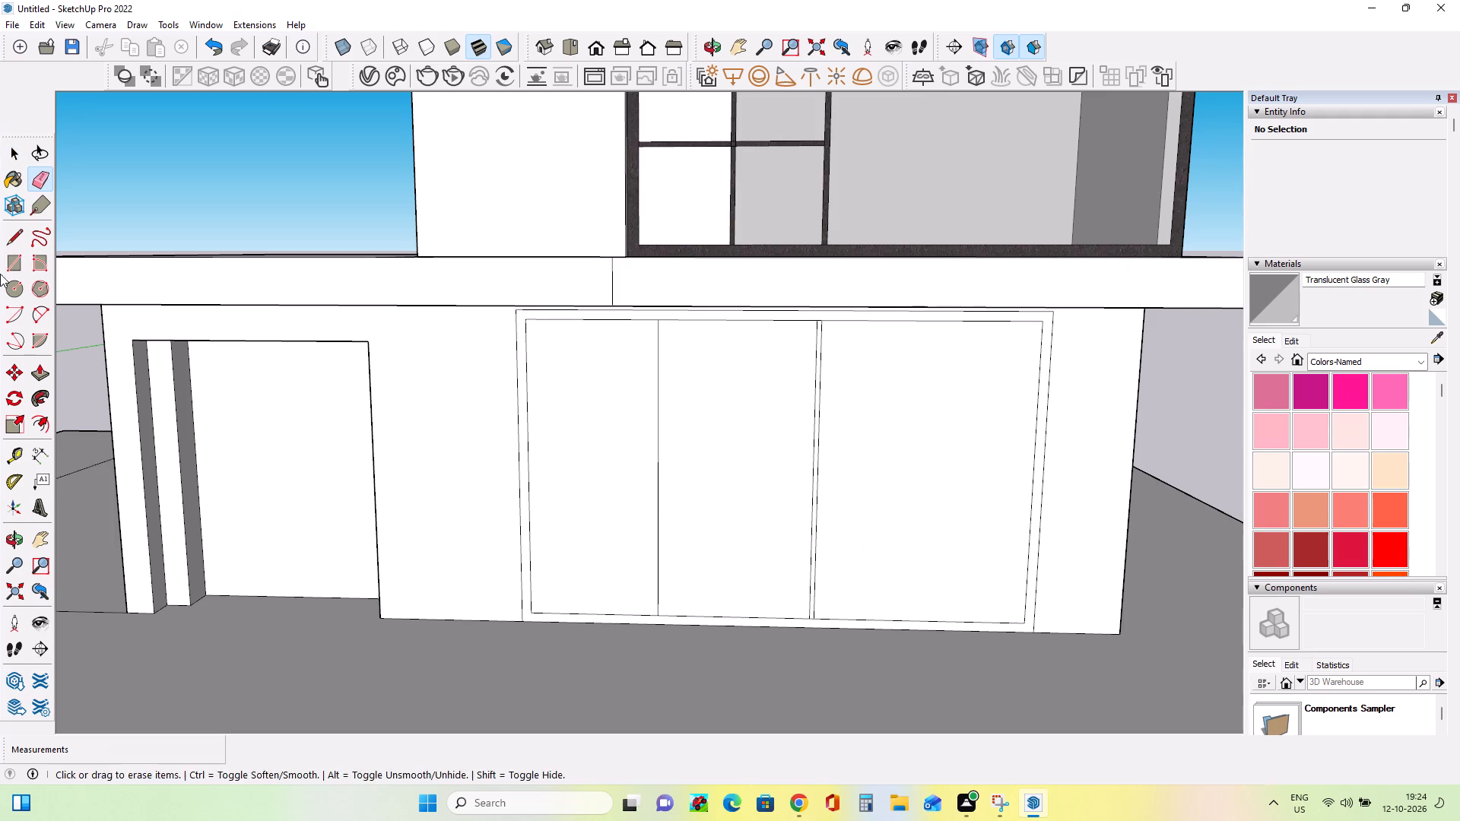
Draw a vertical line close beside the first bar's remaining edge, between the inner frame's top and bottom edges, forming a narrower bar.
click(21, 235)
middle_drag(668, 410, 683, 356)
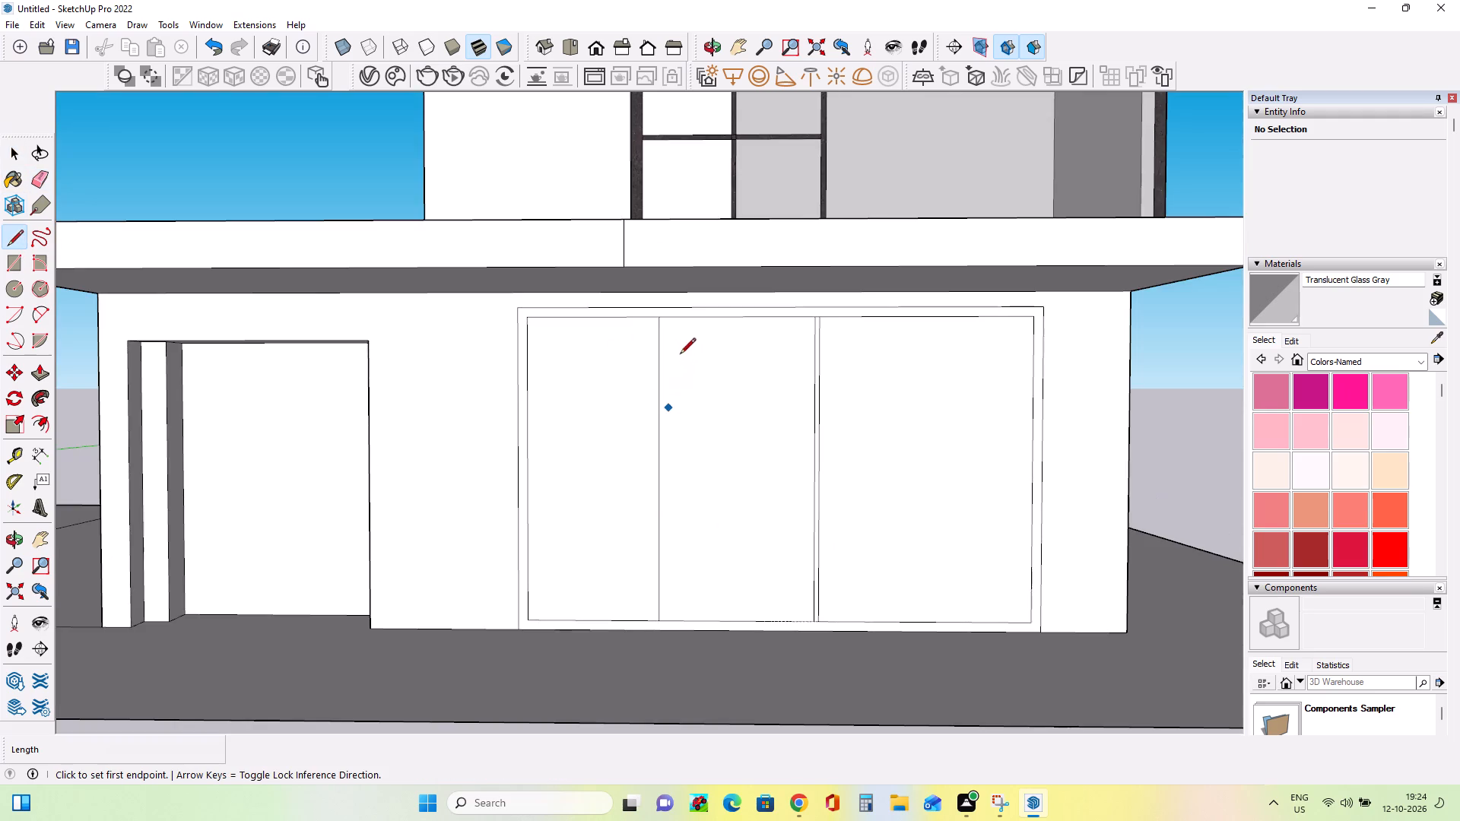
scroll(663, 325, up, 7)
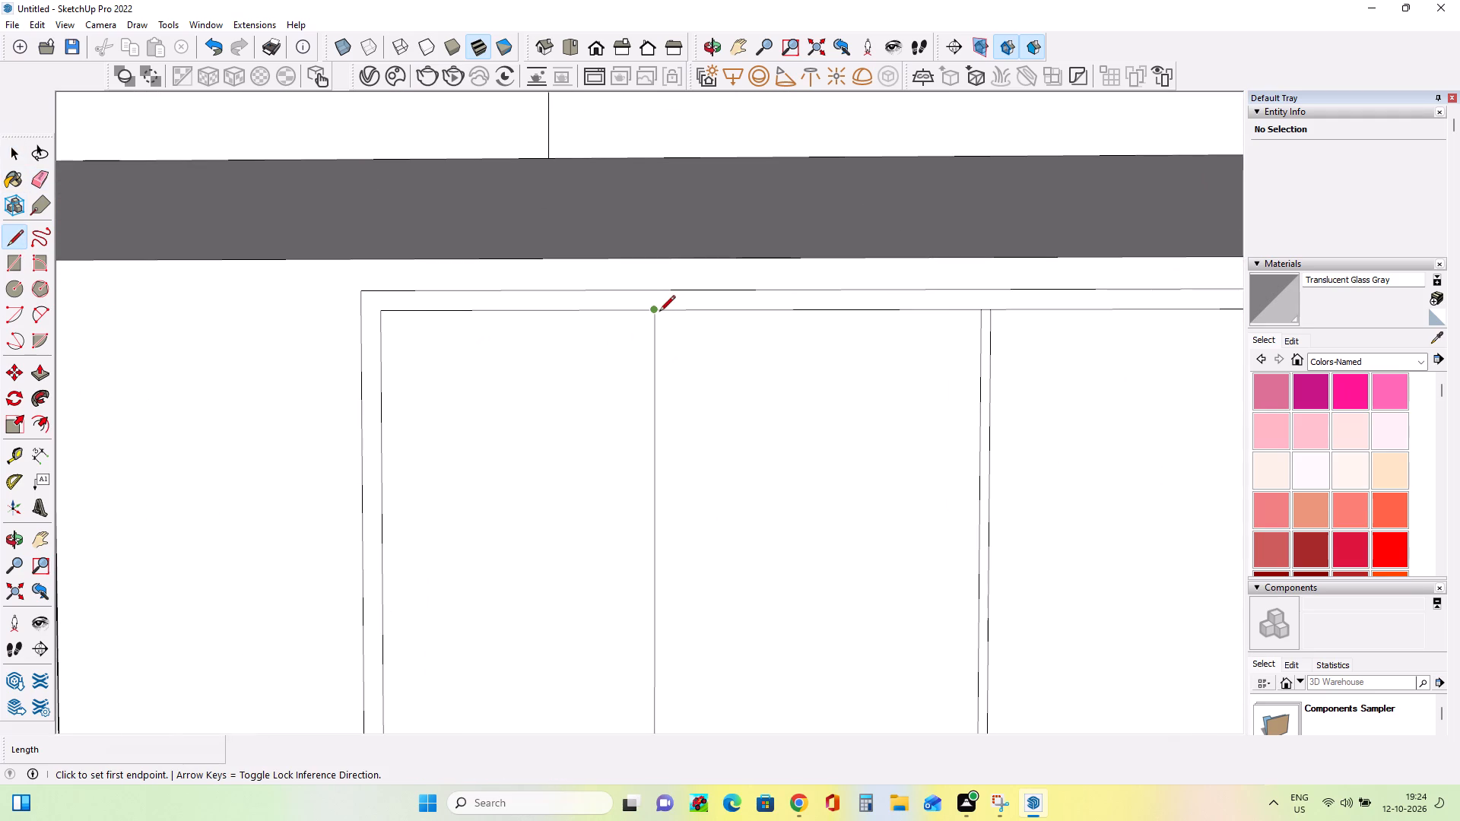
click(664, 312)
scroll(667, 494, down, 4)
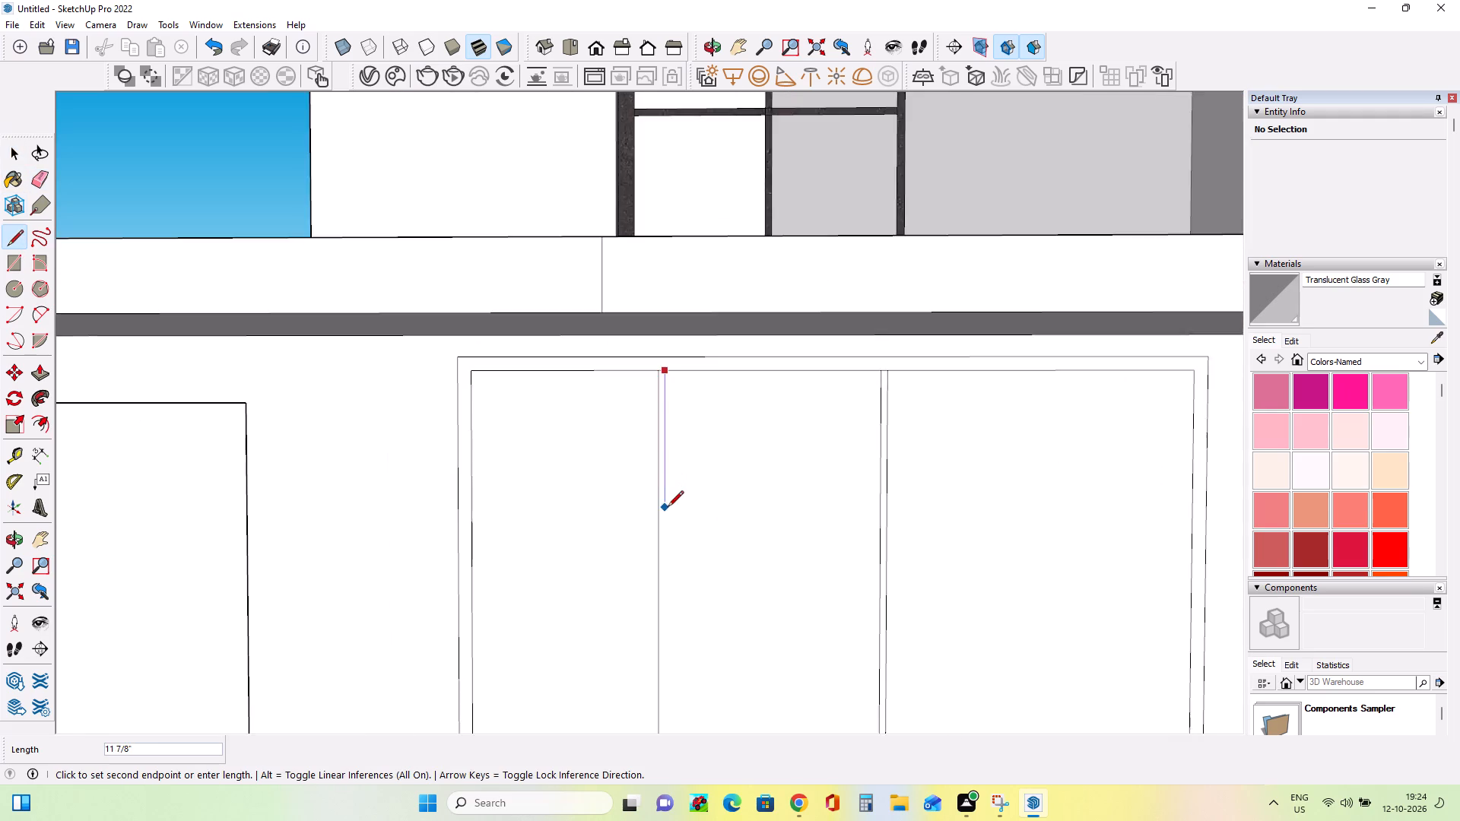
scroll(668, 508, down, 4)
scroll(668, 508, up, 1)
scroll(668, 510, down, 10)
scroll(671, 632, up, 10)
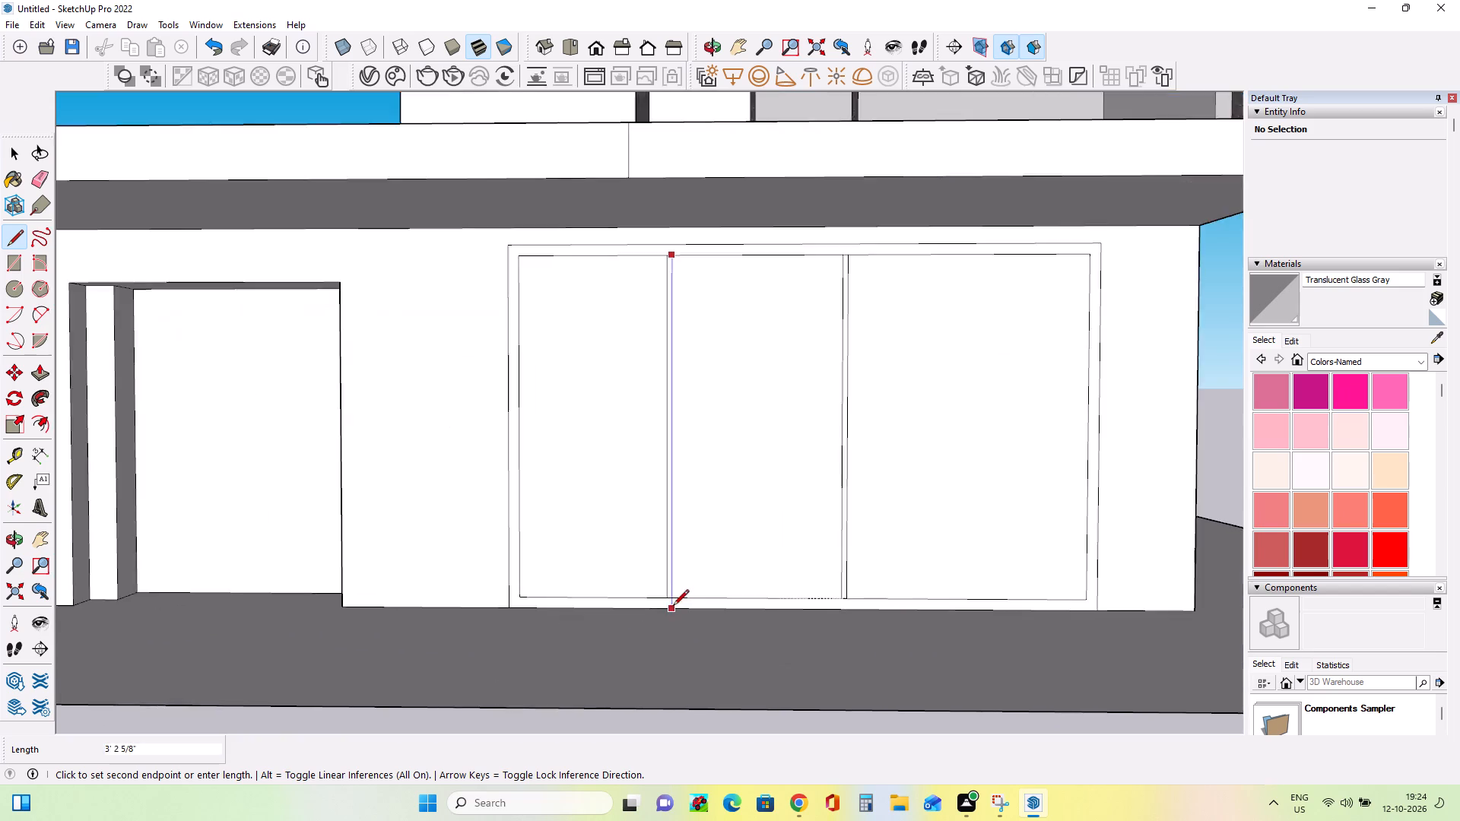
scroll(673, 607, up, 3)
click(676, 591)
scroll(748, 571, down, 8)
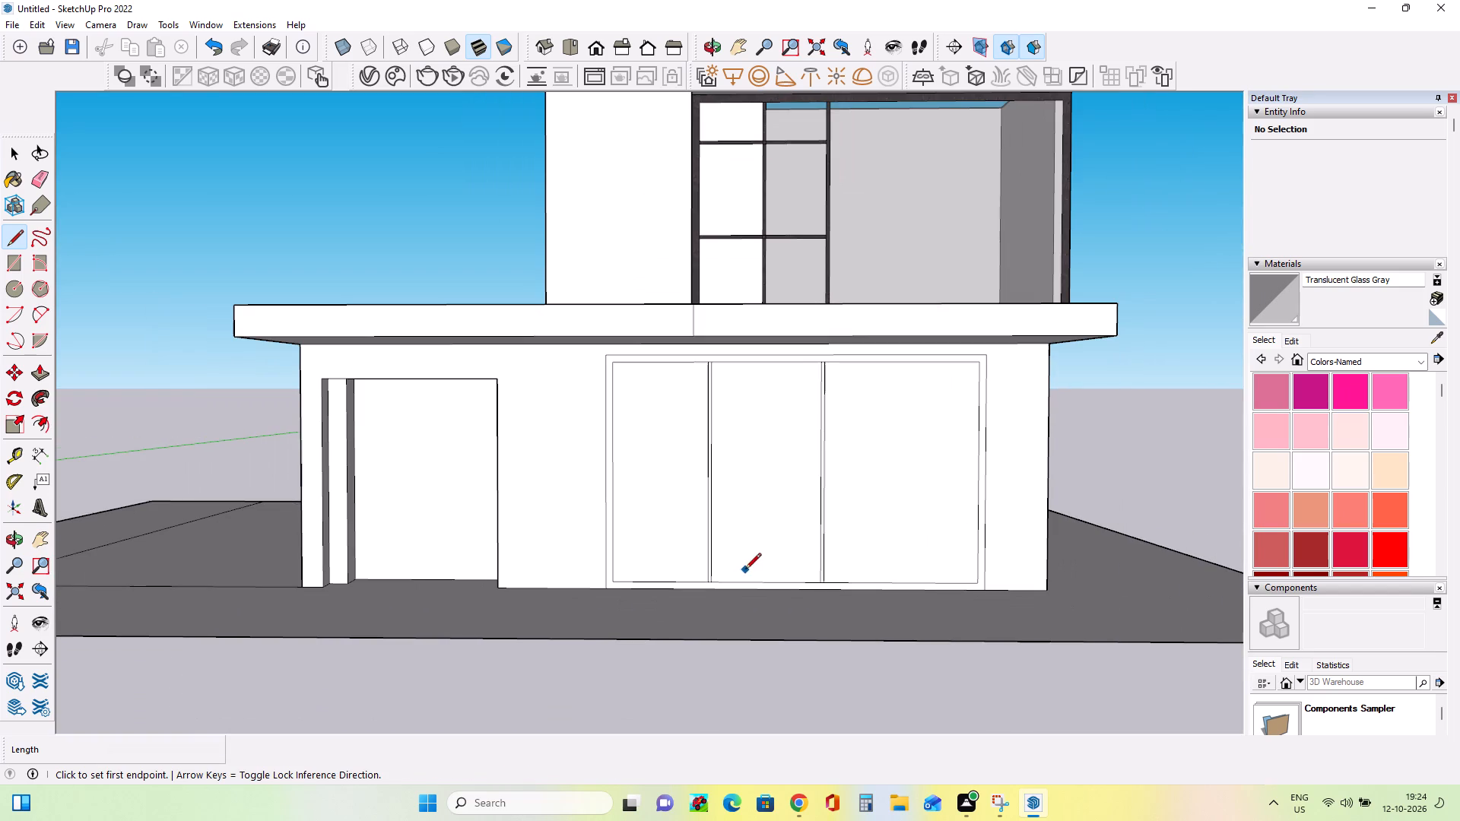
Draw a third full-height vertical bar about 7/16" wide inside the ground-floor window frame, farthest from the entrance opening.
click(9, 257)
scroll(935, 425, up, 3)
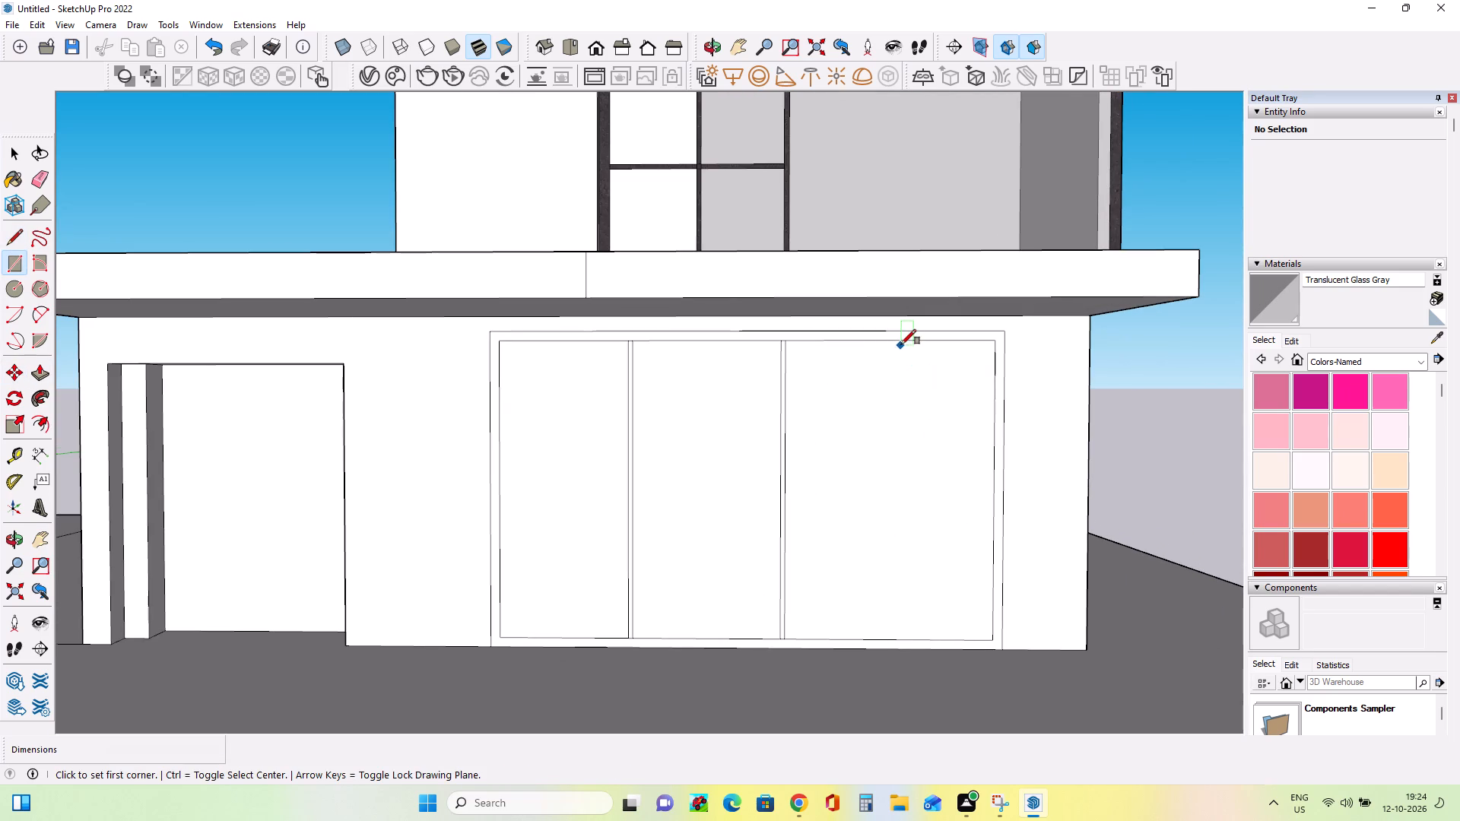
click(901, 343)
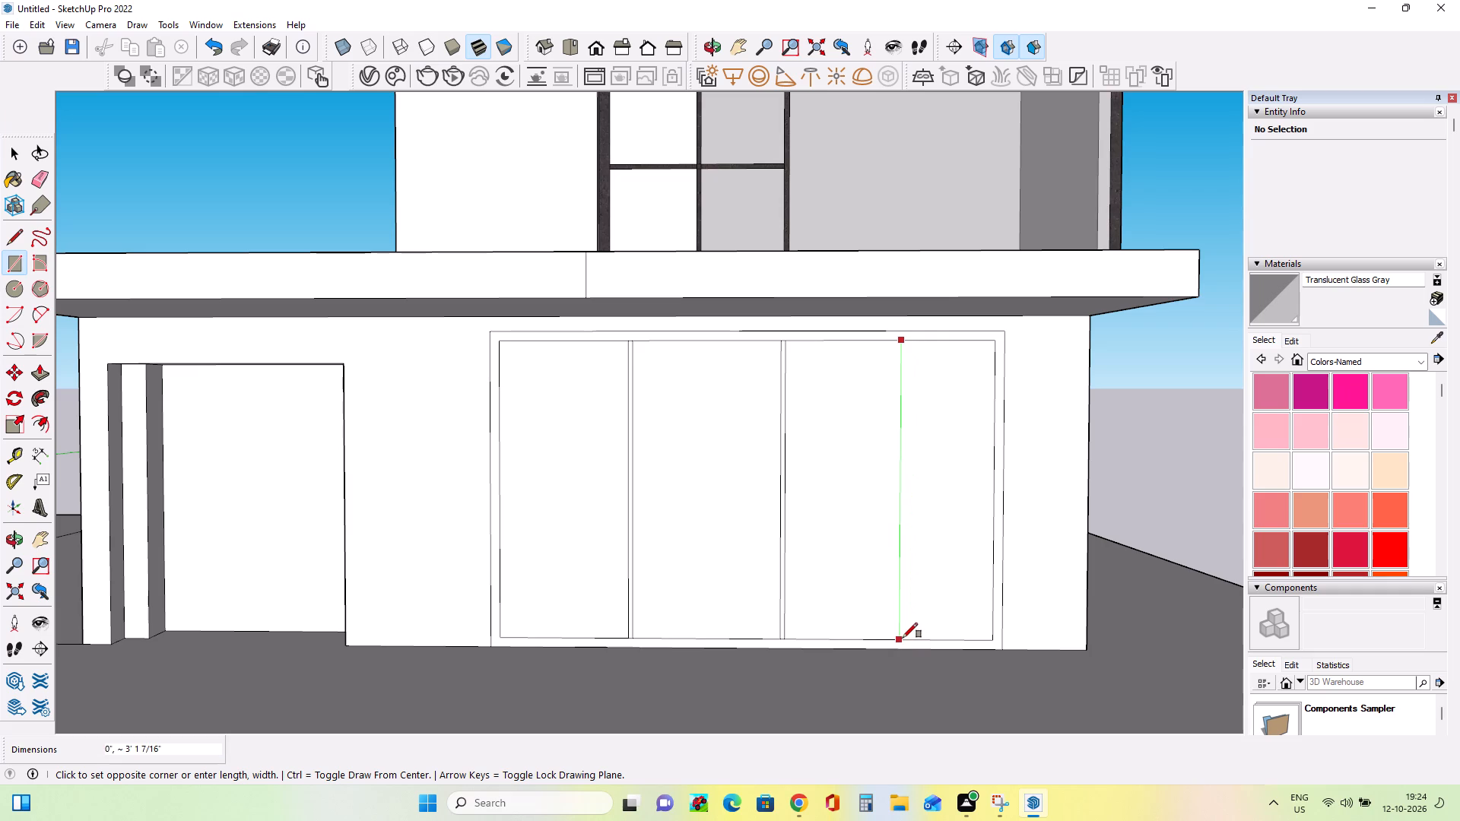
scroll(913, 641, up, 3)
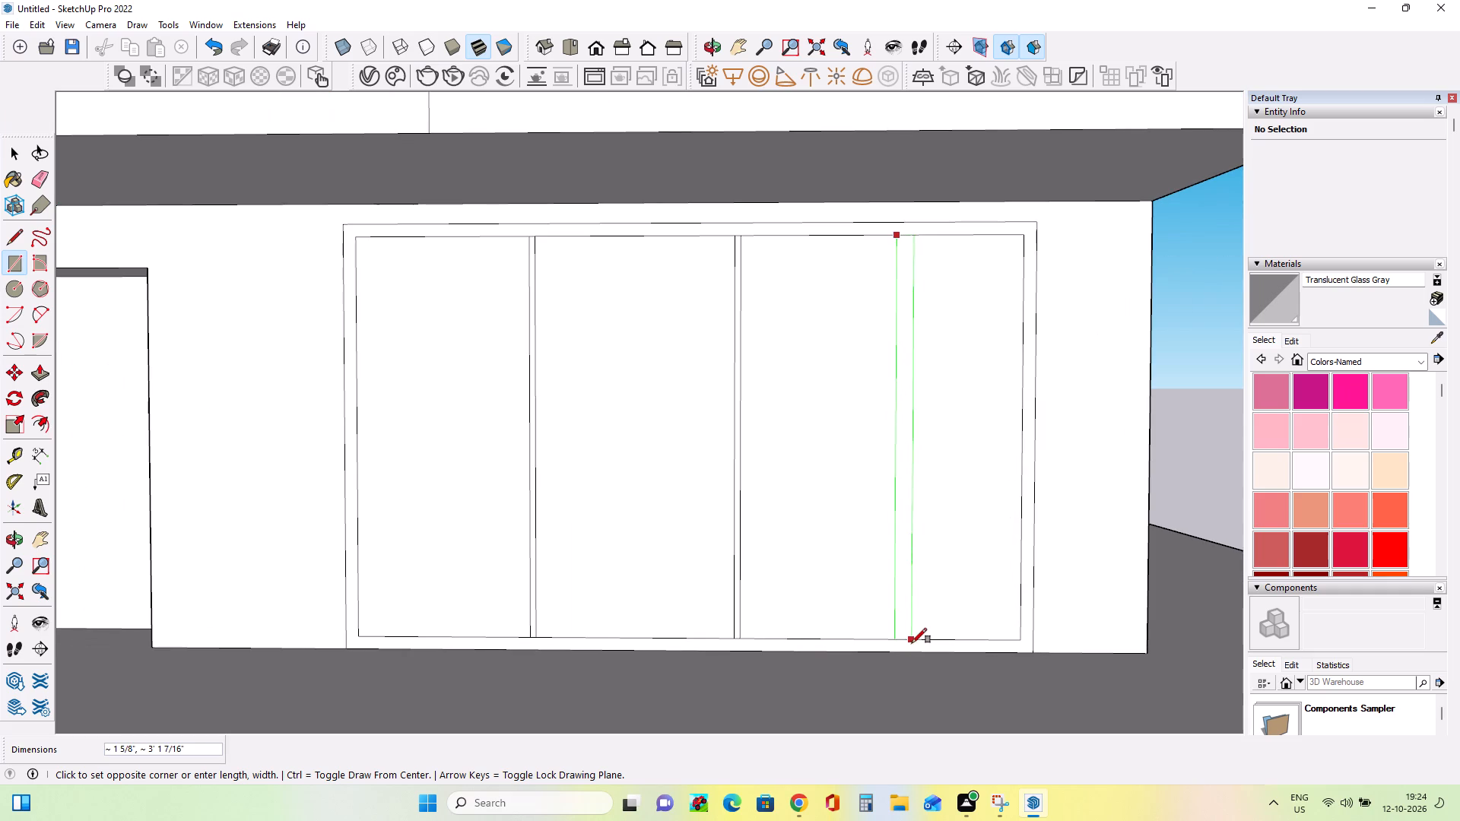
scroll(904, 641, up, 7)
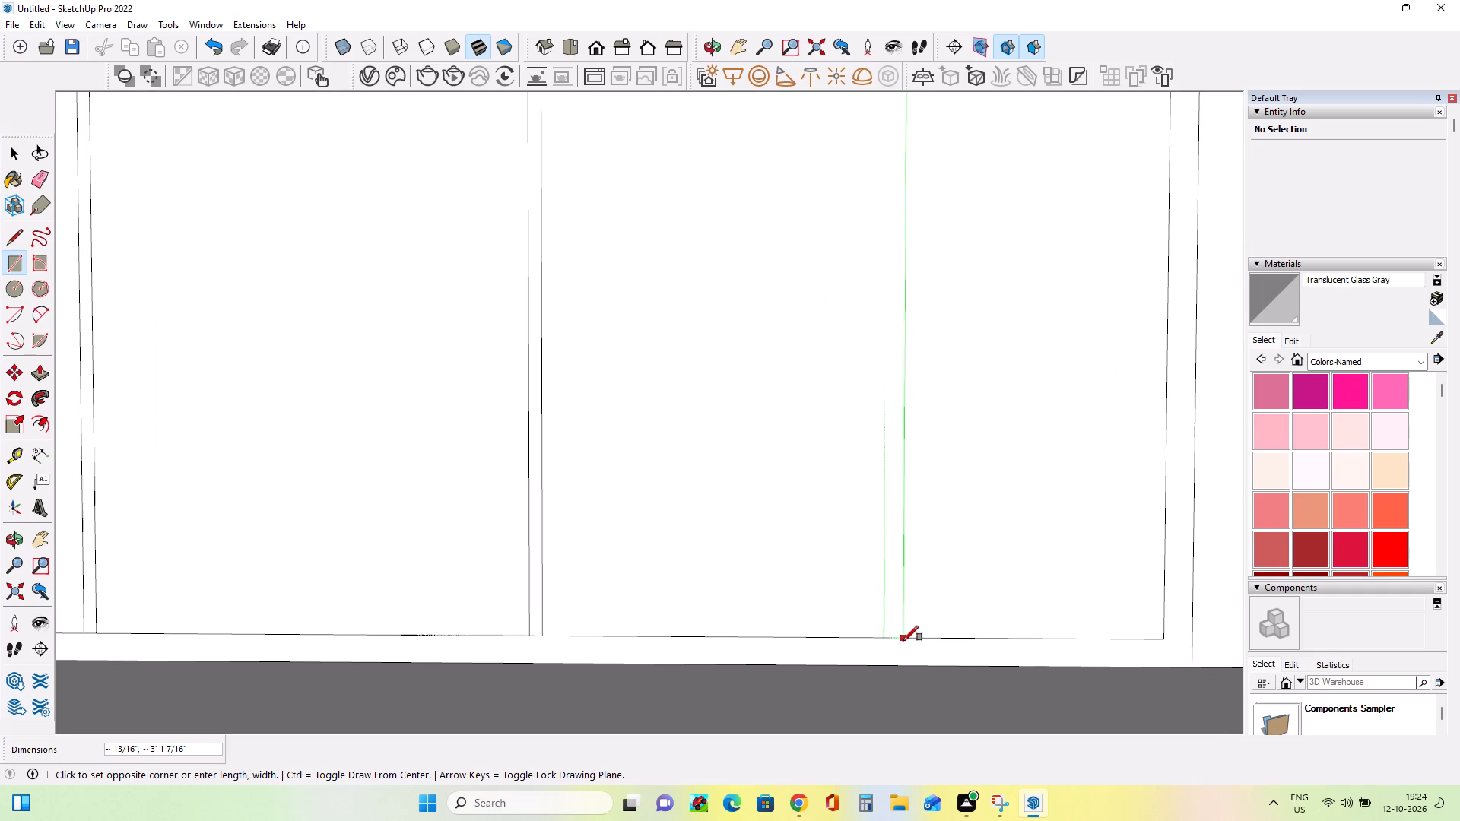
scroll(903, 641, up, 1)
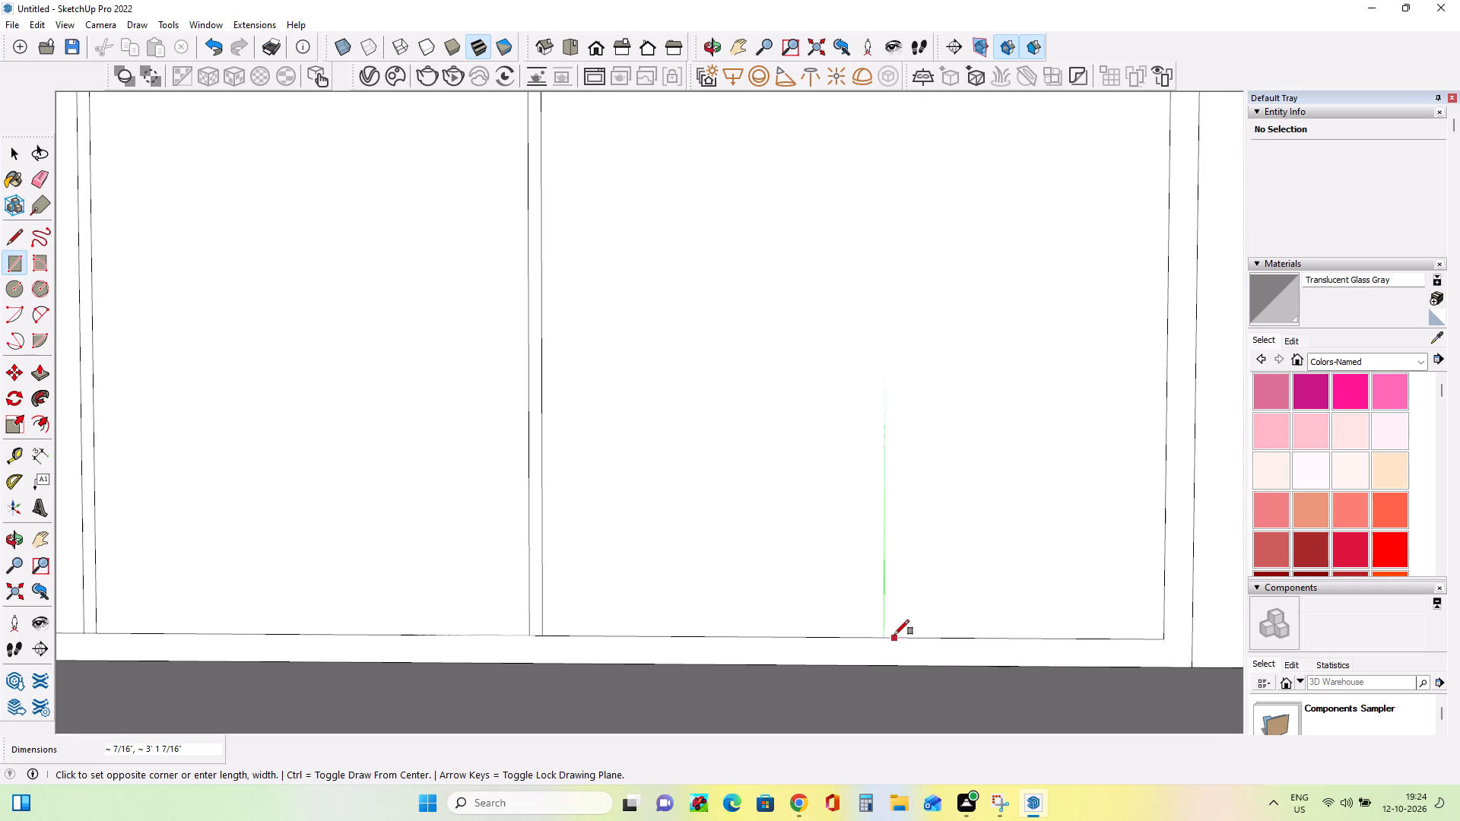
click(894, 635)
scroll(899, 653, down, 16)
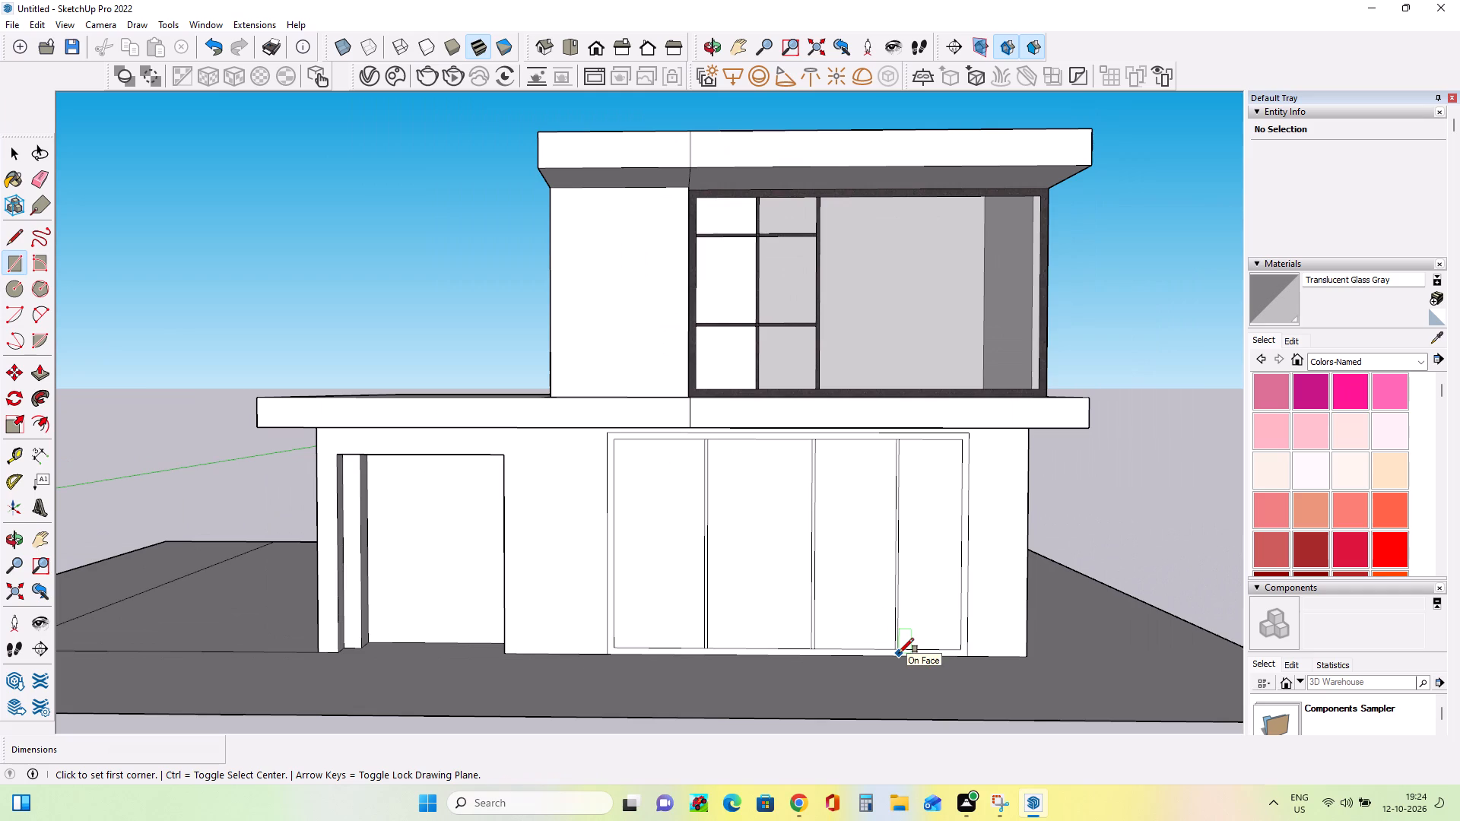
Draw a horizontal bar about 9/16" high across the full inner width of the ground-floor window, near its upper edge.
click(17, 260)
scroll(474, 549, up, 3)
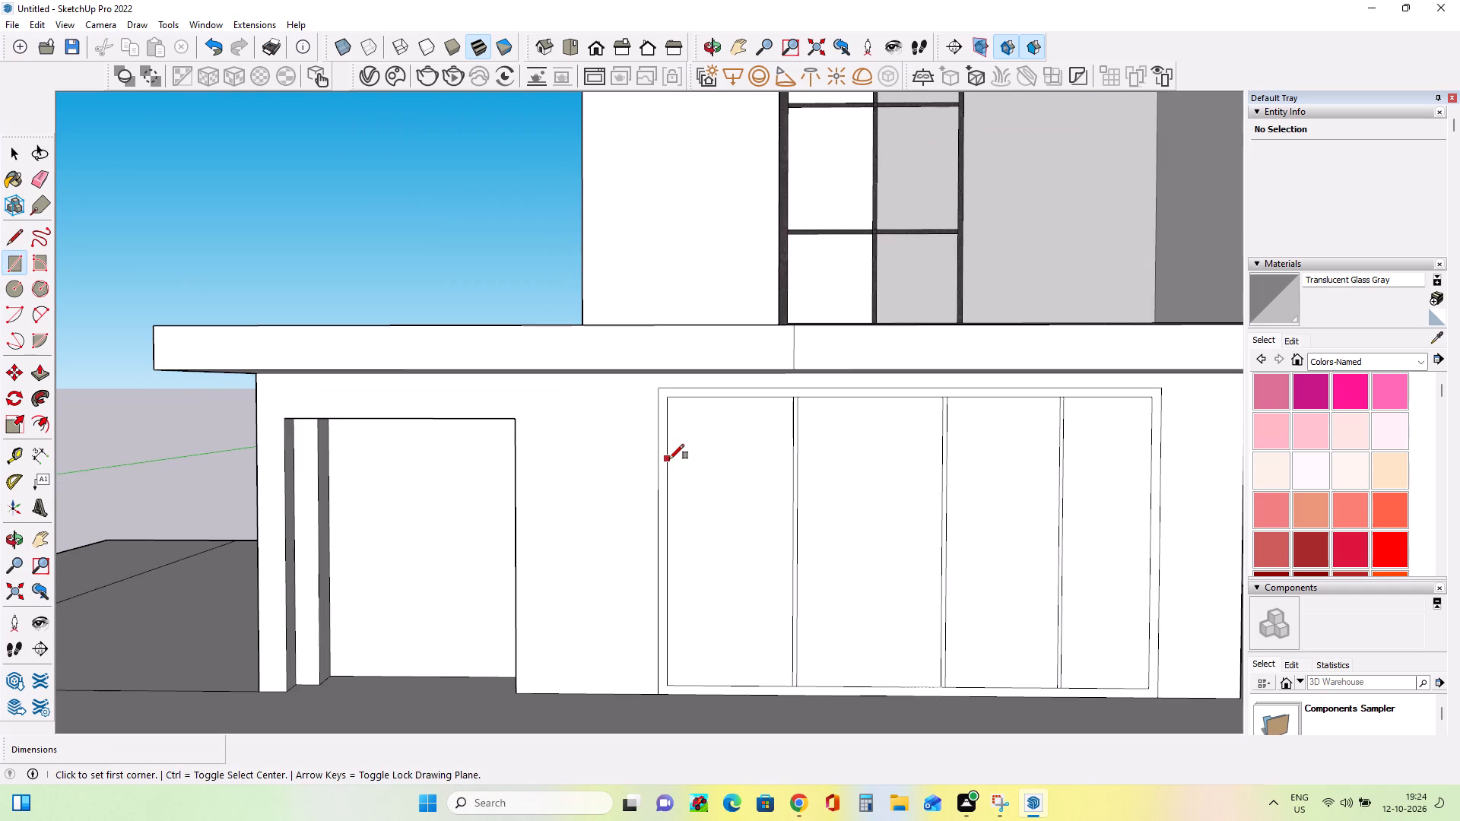
click(669, 459)
scroll(673, 571, down, 4)
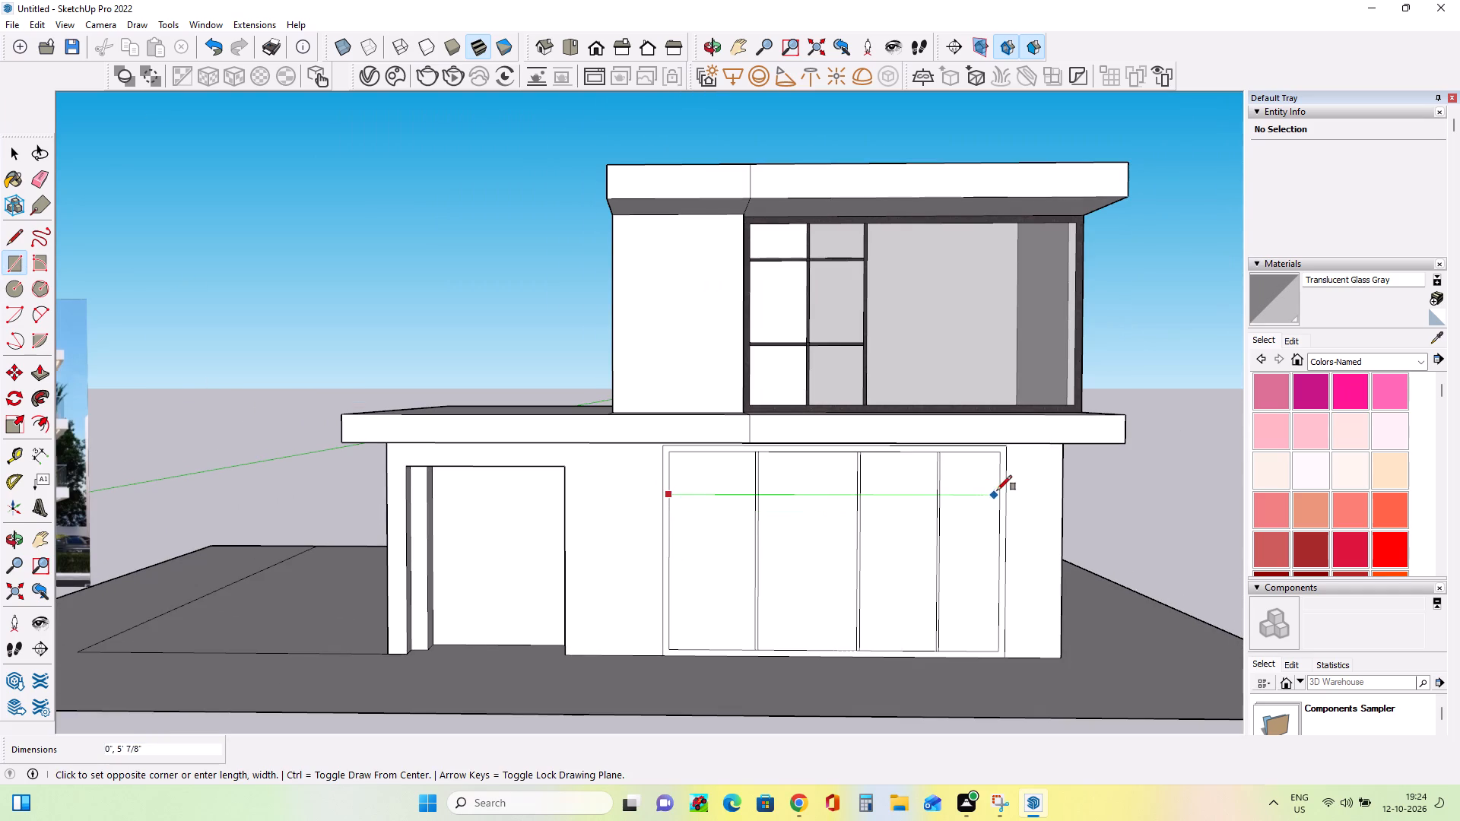
scroll(998, 502, up, 7)
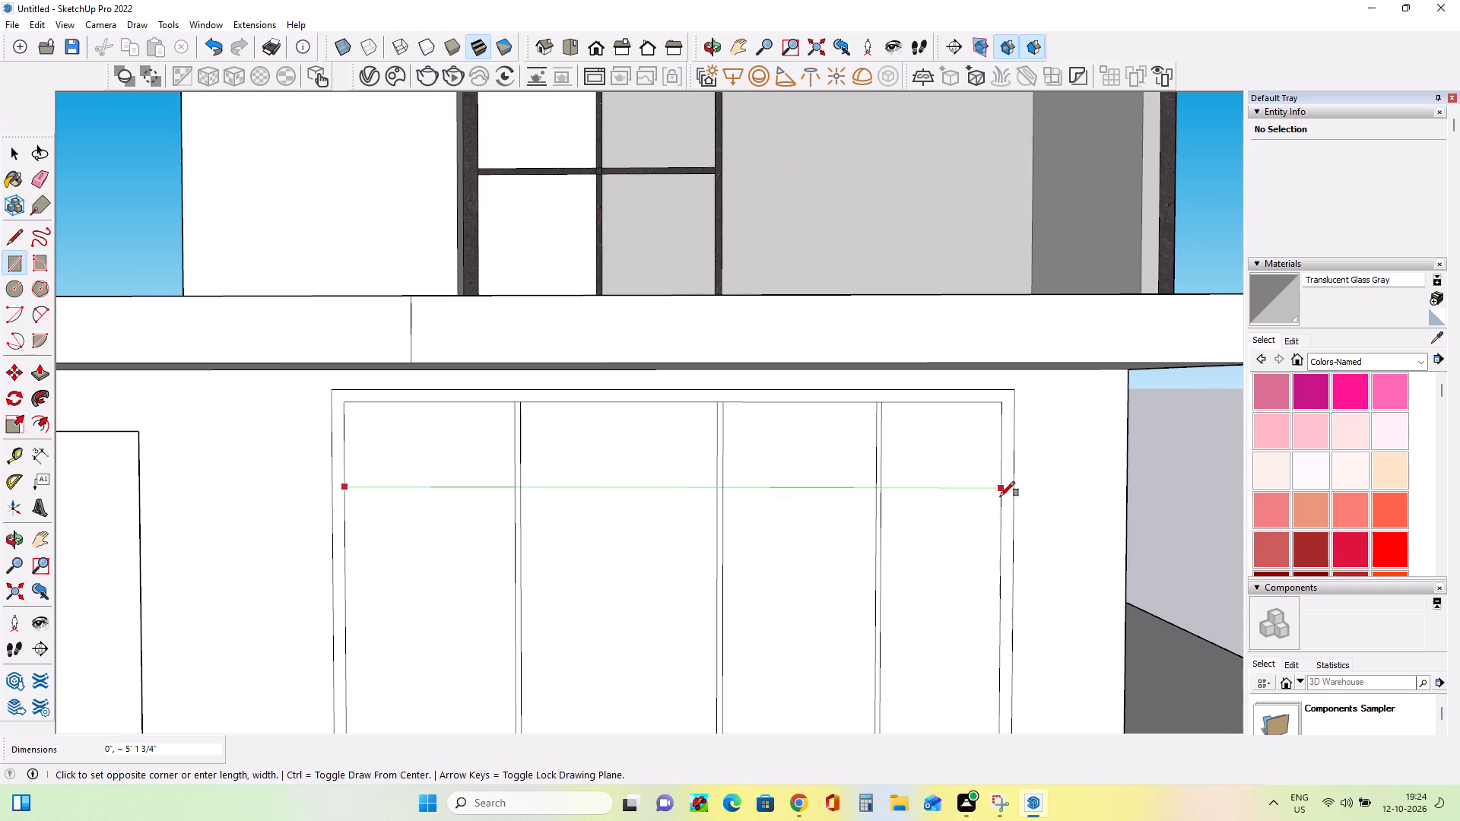
scroll(1001, 499, up, 4)
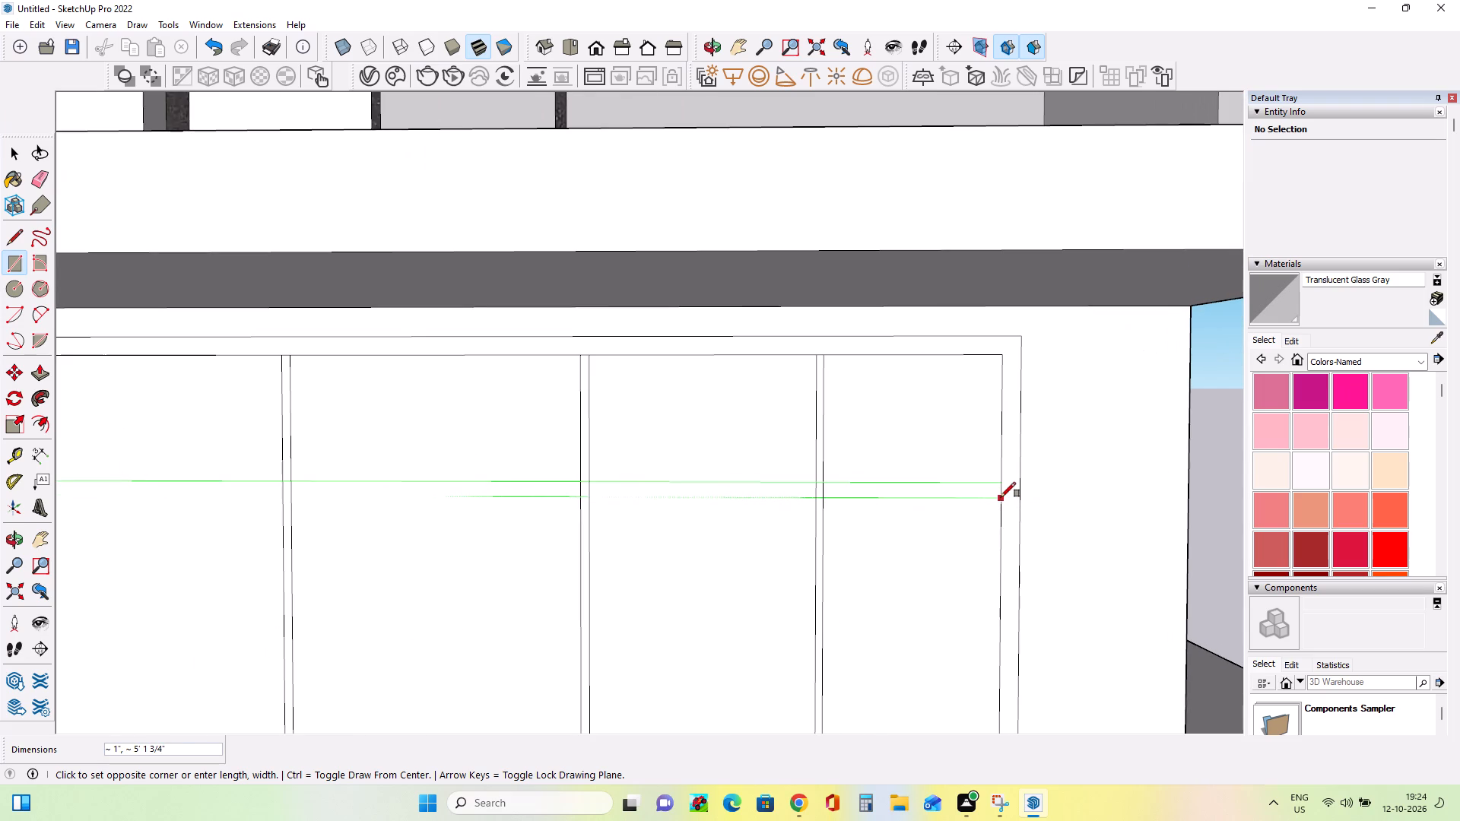
scroll(998, 496, up, 4)
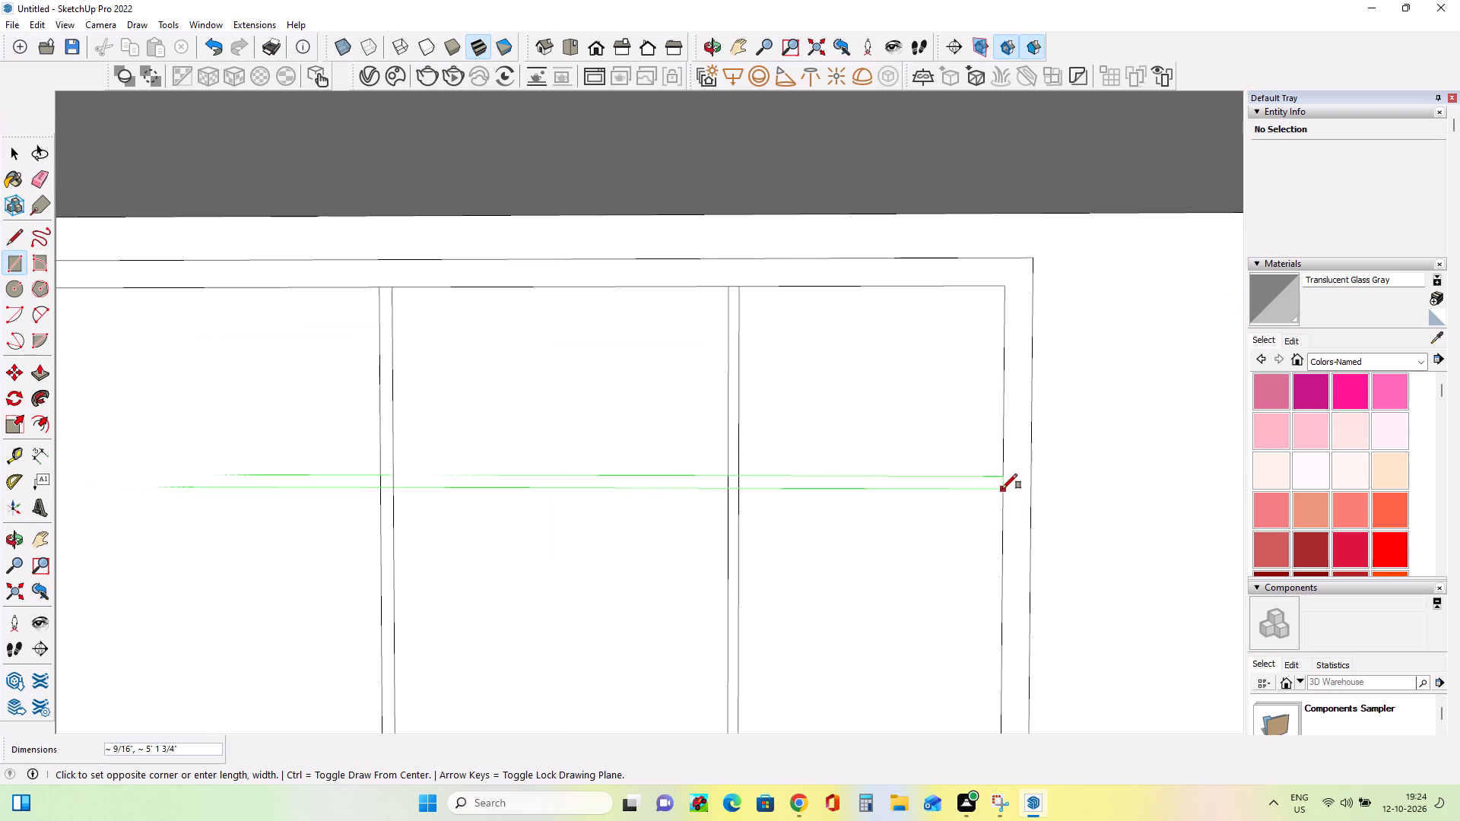
click(1002, 489)
scroll(973, 539, down, 17)
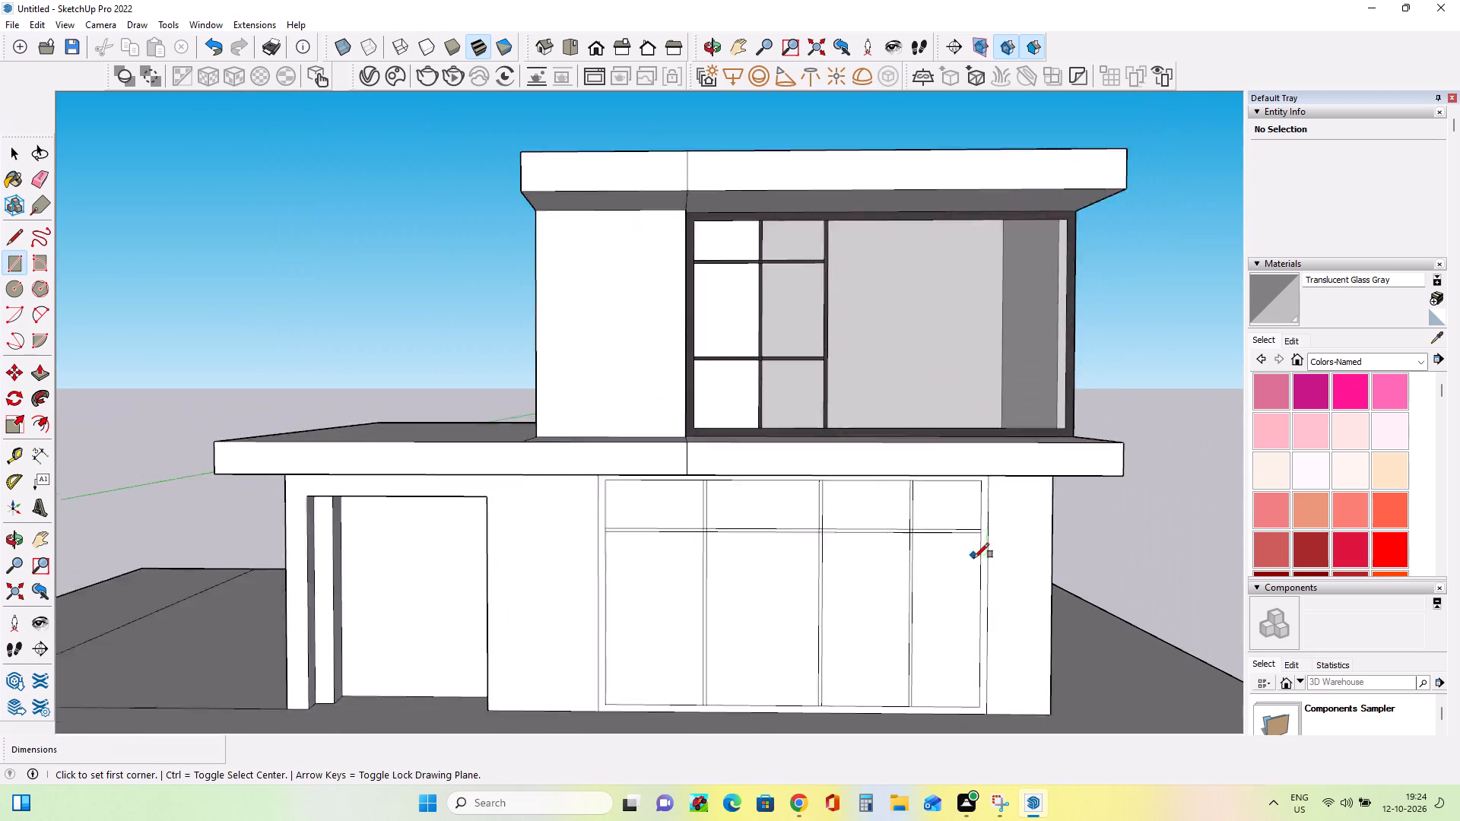
scroll(974, 559, down, 1)
scroll(944, 641, up, 3)
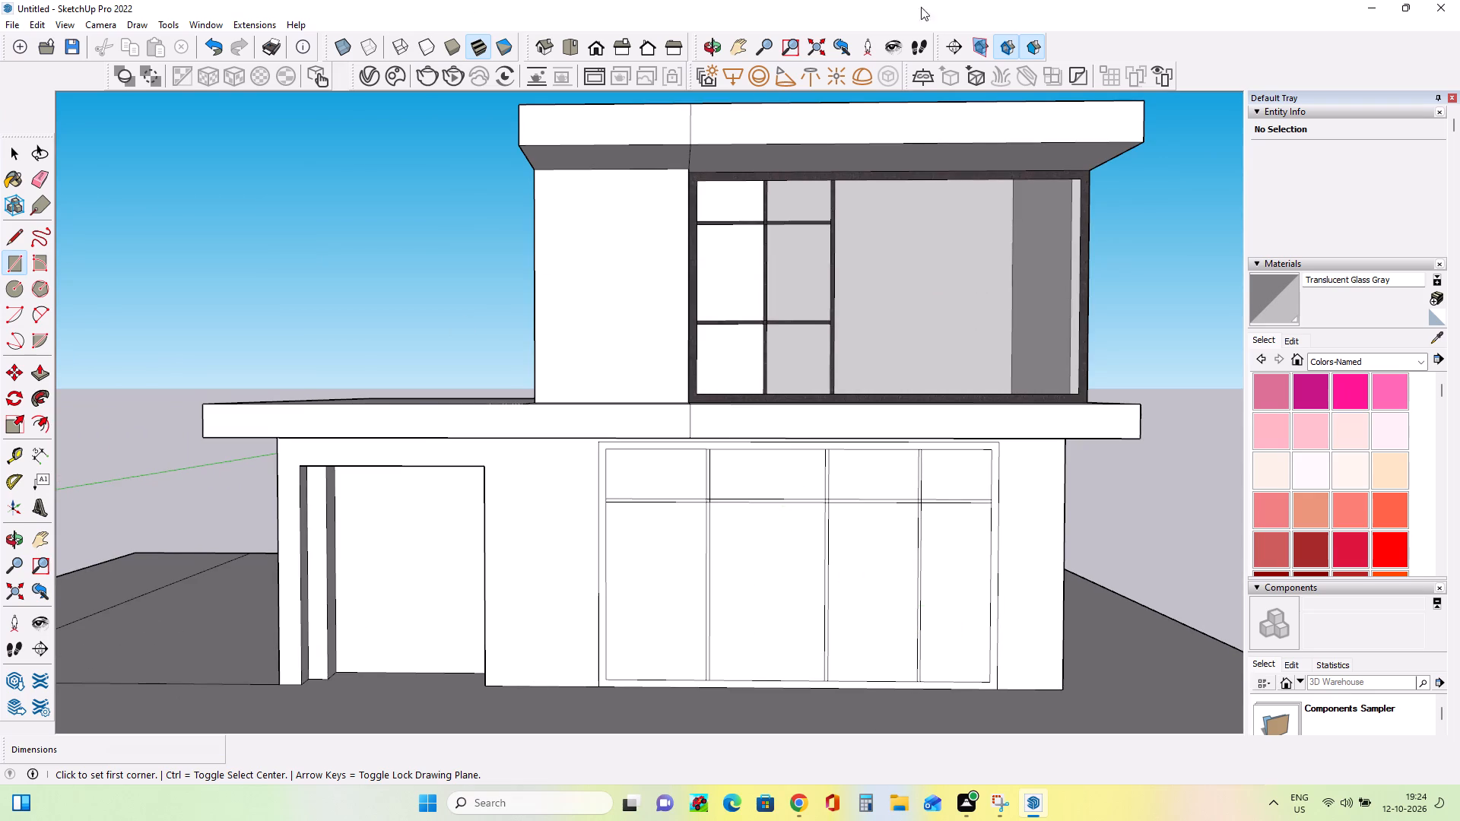
Paint the ground slab and the separate ground area beside the entrance with Polished Concrete Old from Asphalt and Concrete.
click(1319, 360)
scroll(1375, 412, up, 5)
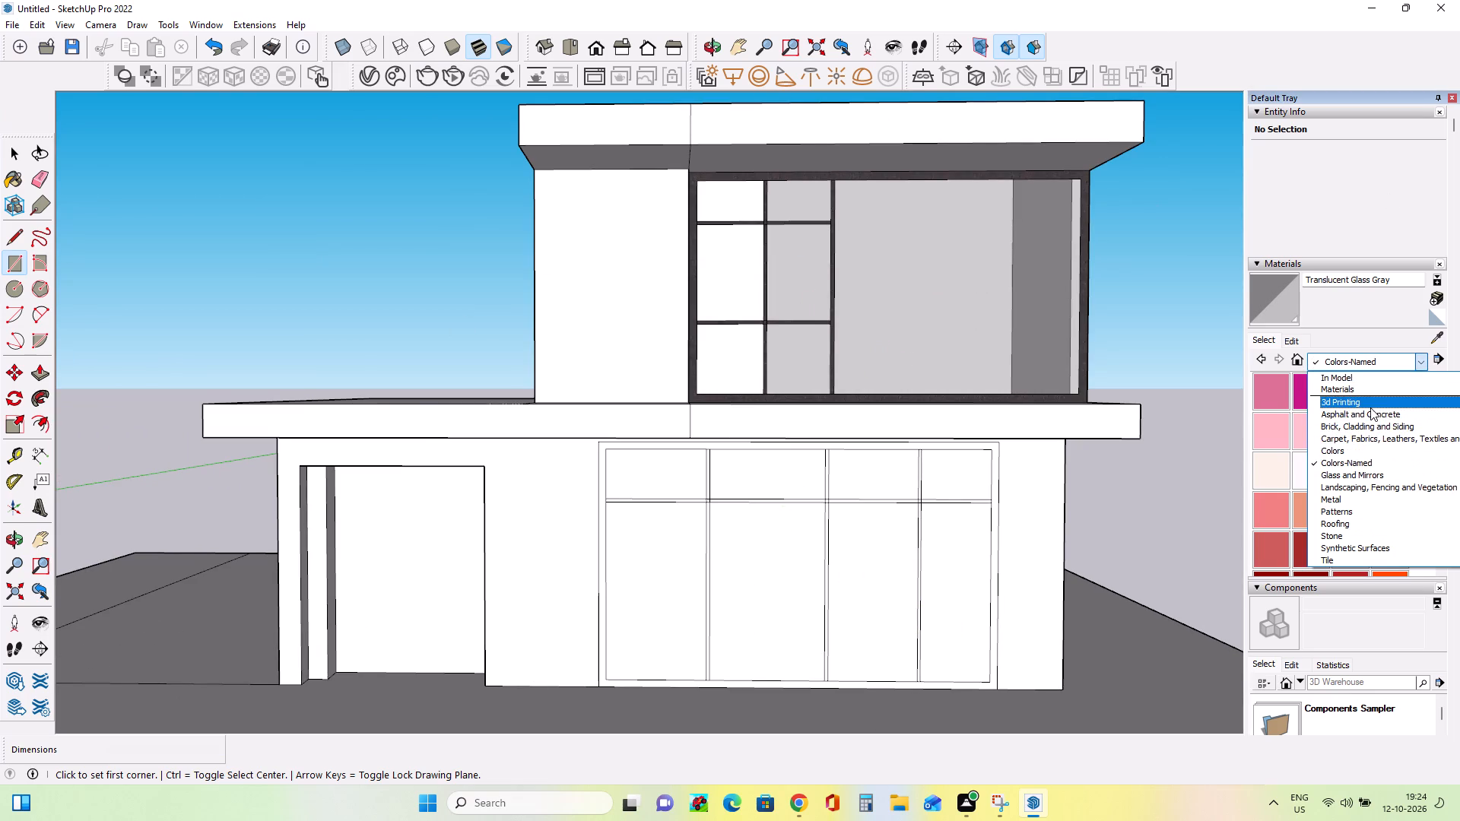
scroll(1370, 407, up, 9)
click(1357, 379)
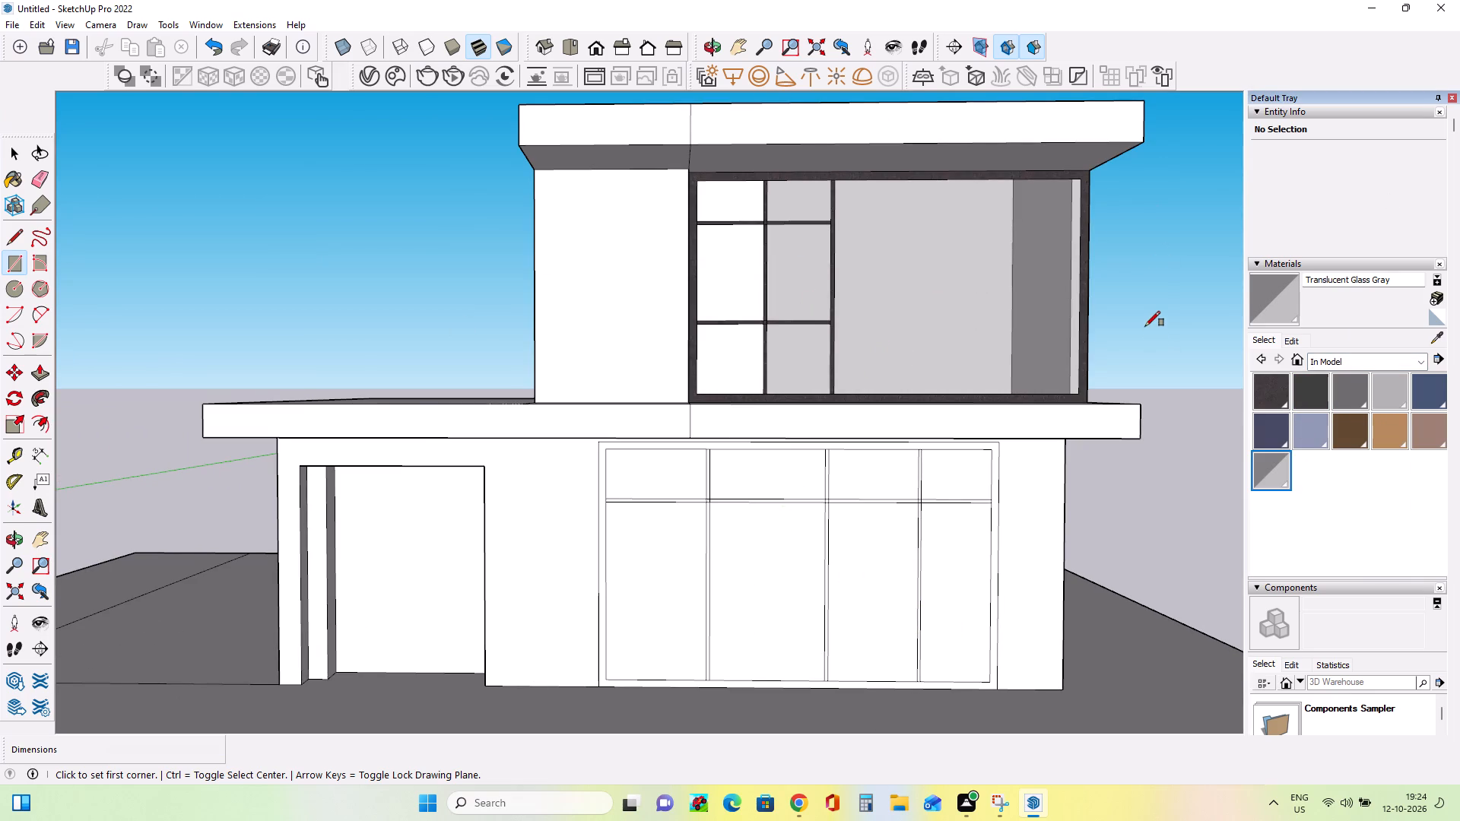
click(1145, 325)
click(1344, 360)
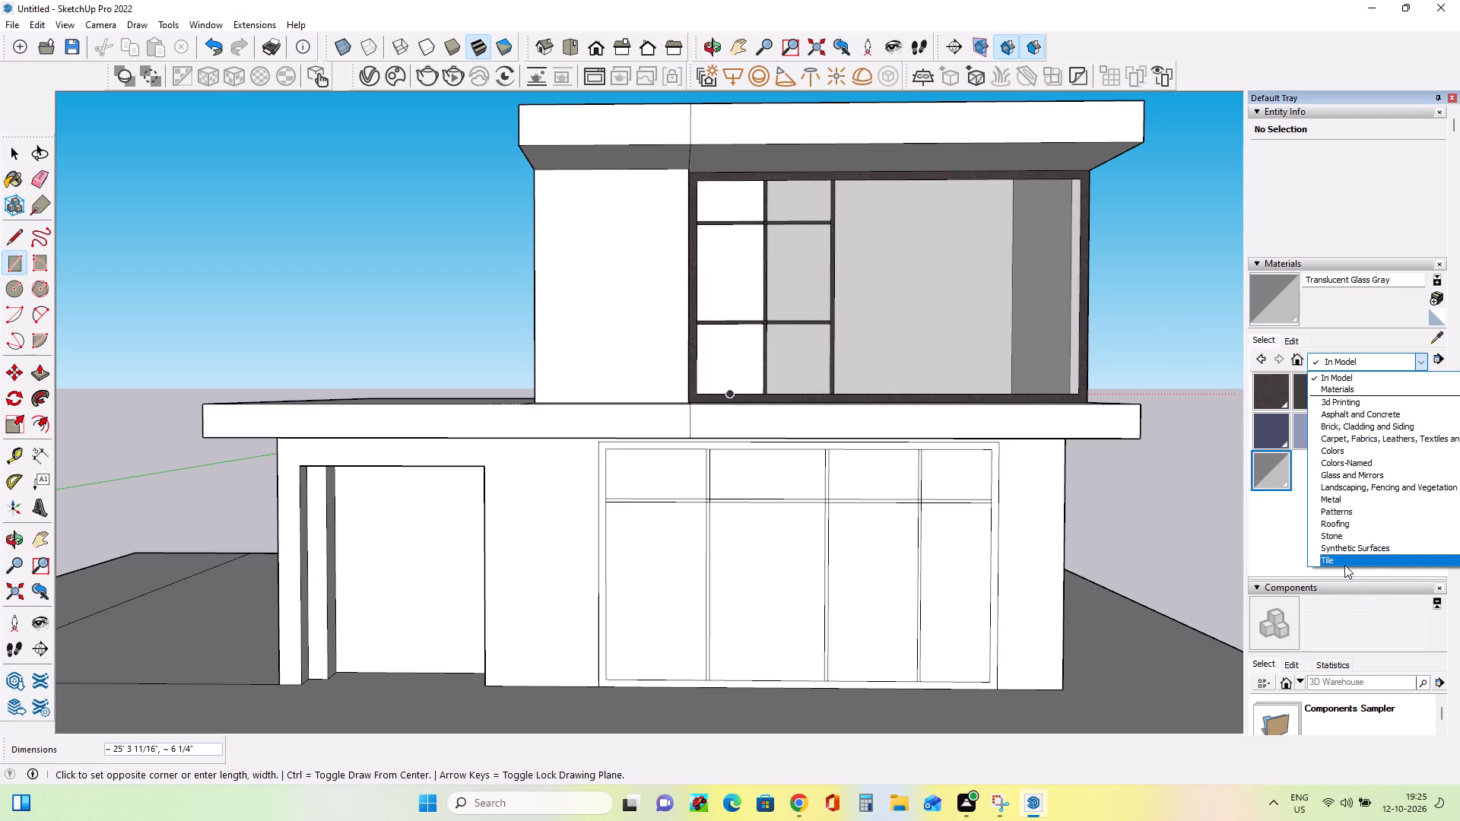
click(1335, 416)
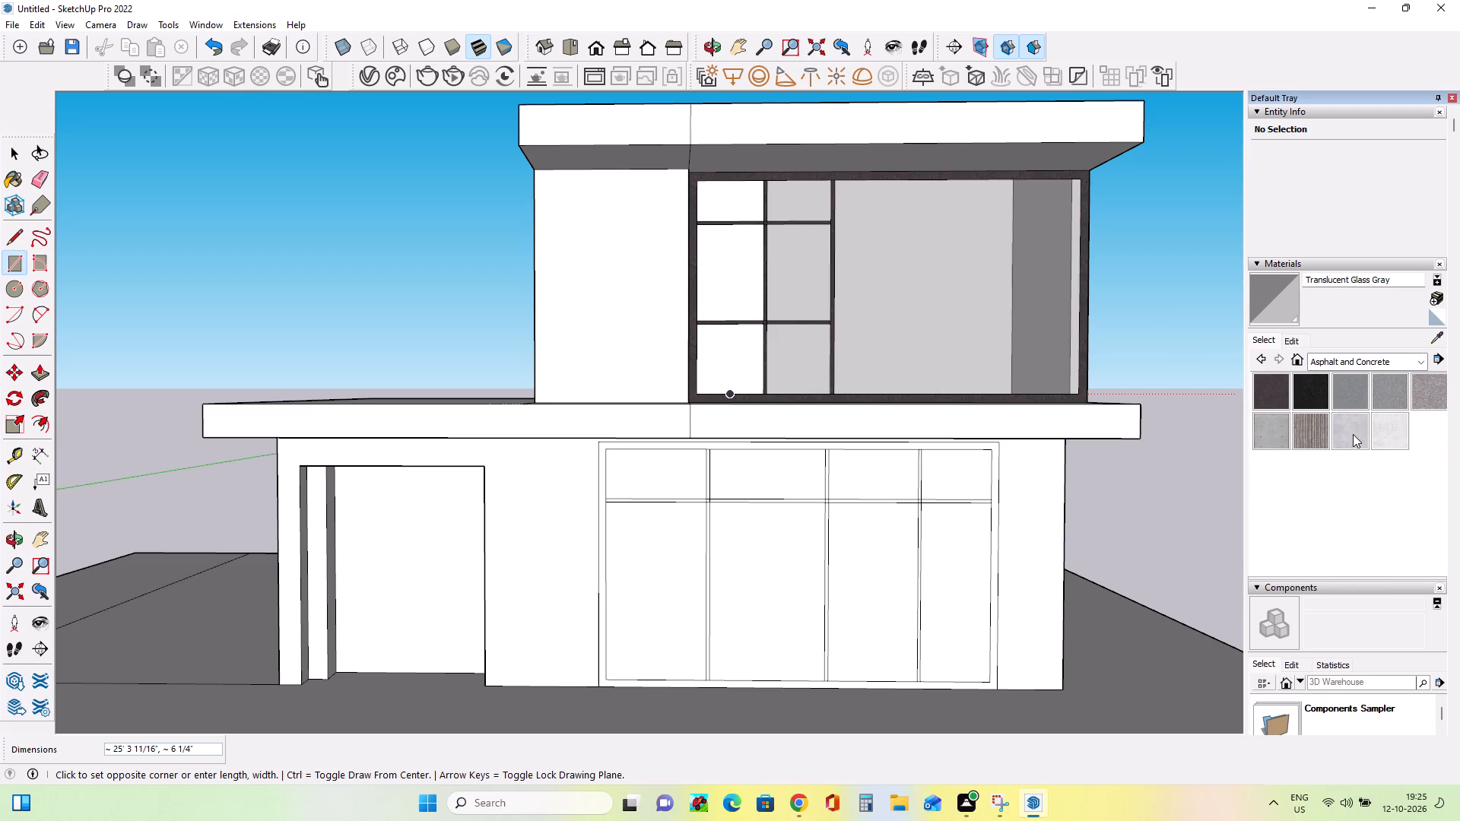
click(1397, 434)
click(1138, 687)
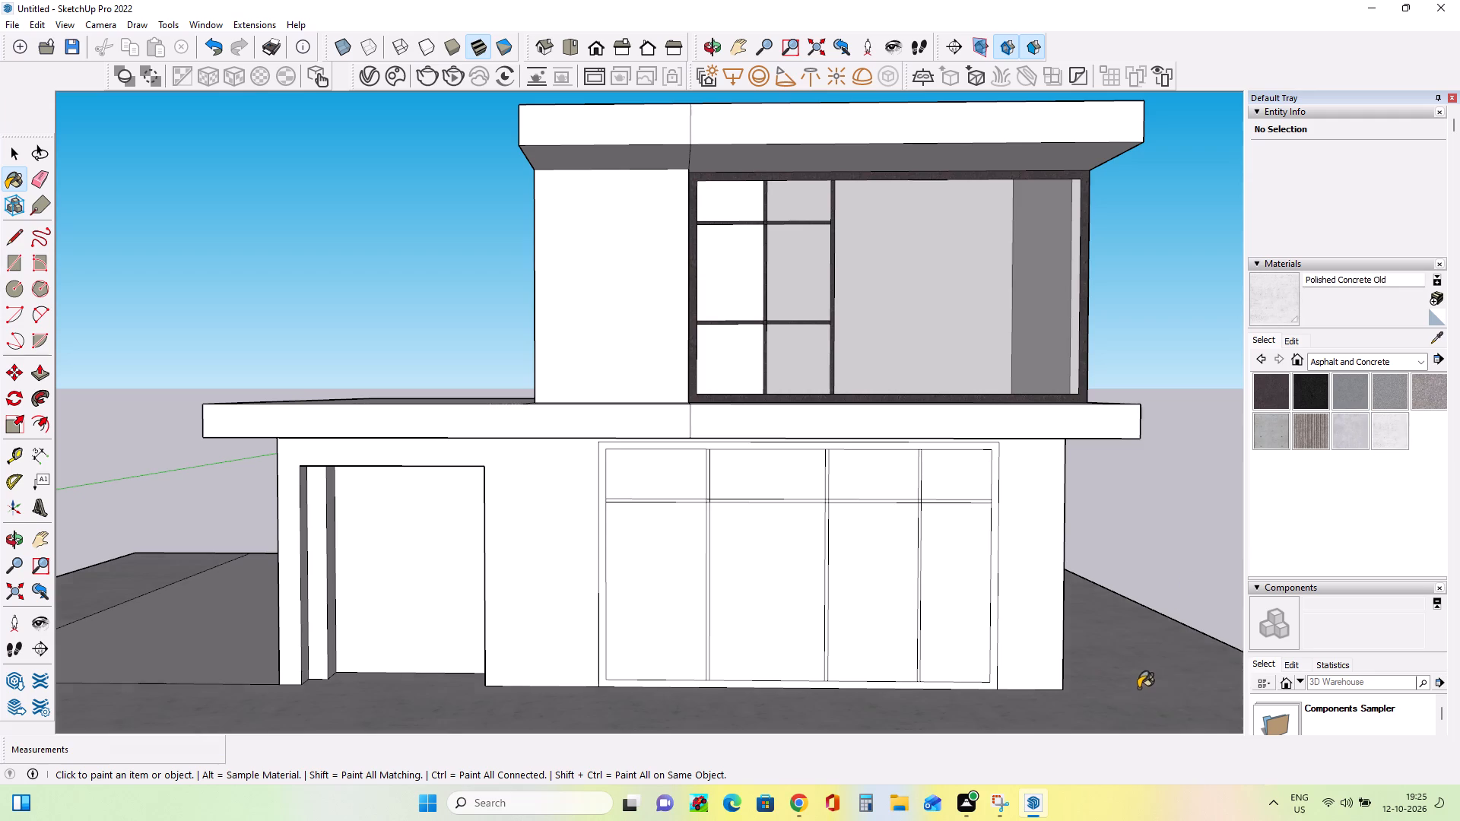
middle_drag(1181, 680, 1152, 753)
click(205, 607)
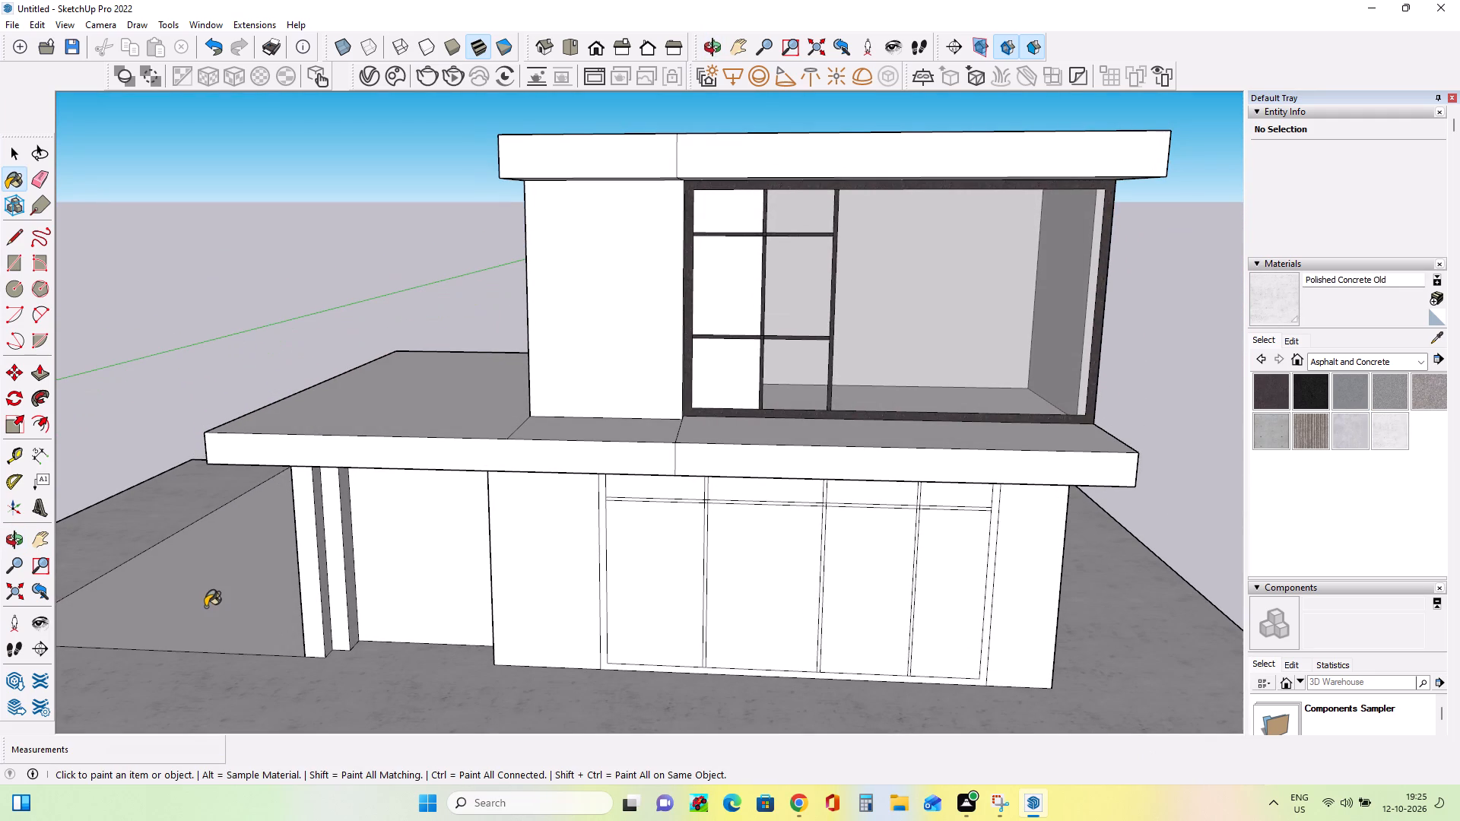
middle_drag(303, 669, 375, 629)
scroll(434, 623, down, 4)
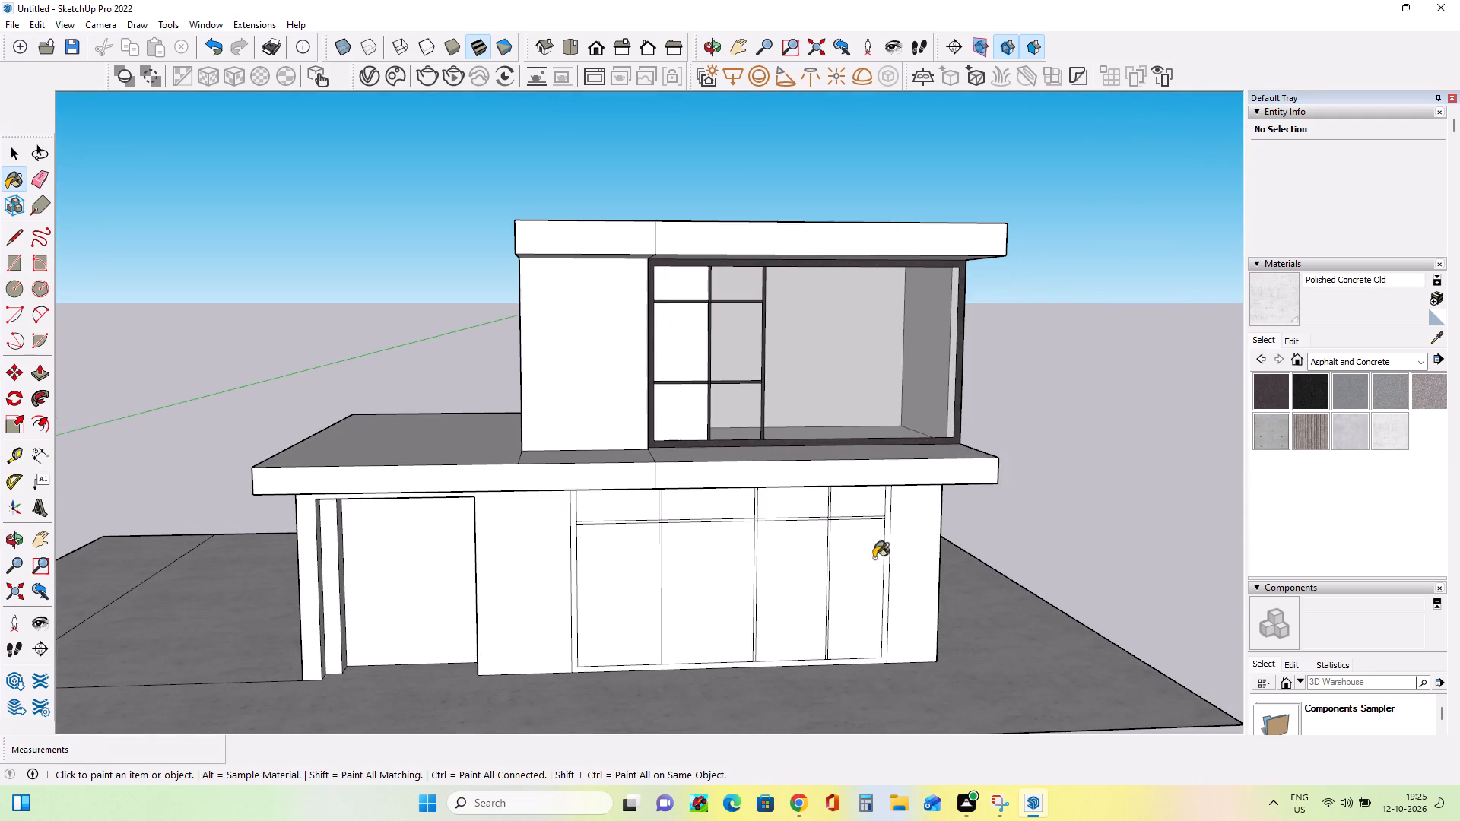
Apply Polished Concrete Old from the In Model materials to the ground slab again.
middle_drag(950, 561, 878, 534)
click(1350, 362)
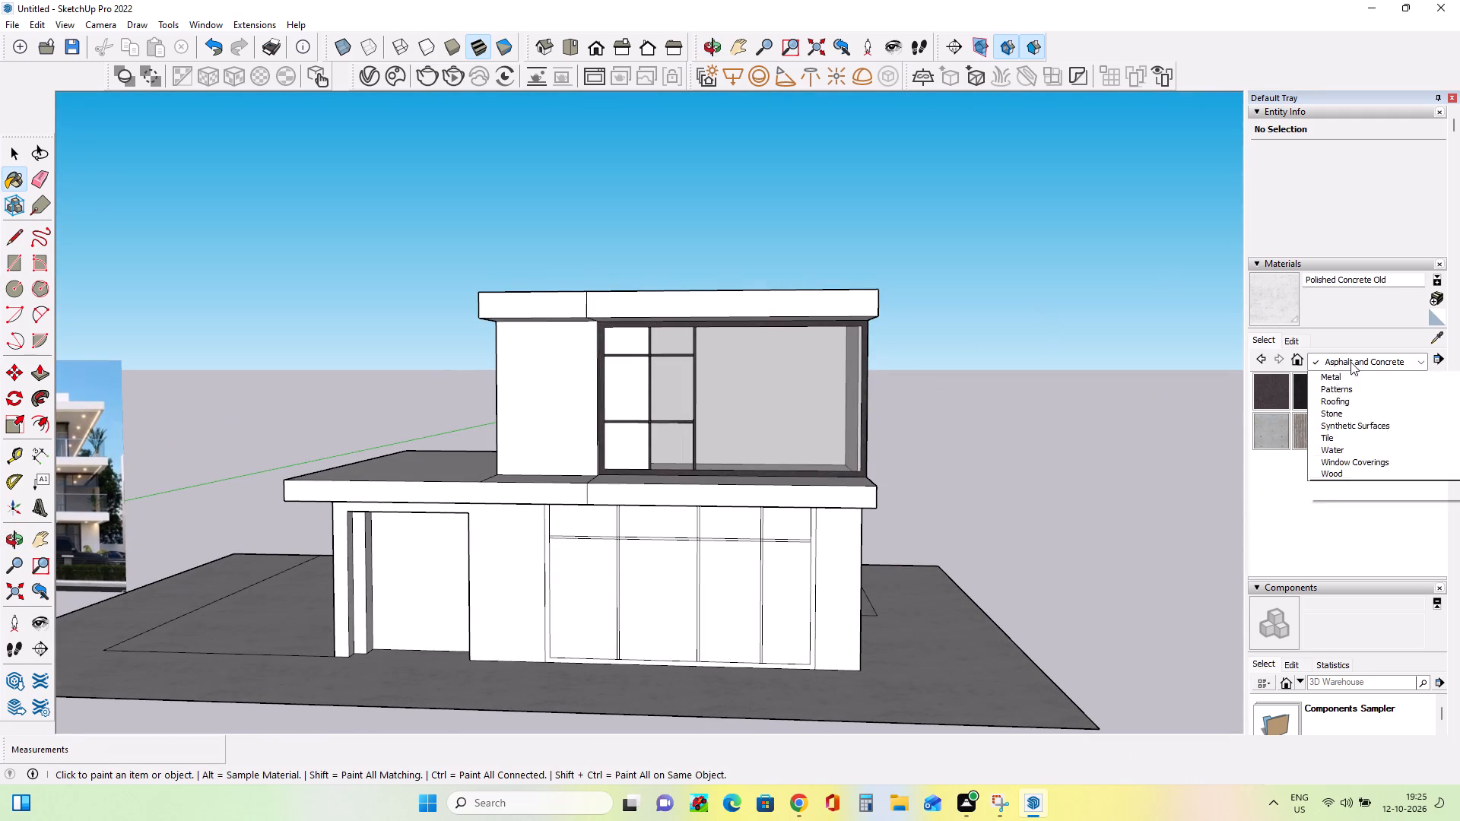
scroll(1354, 410, up, 9)
click(1353, 372)
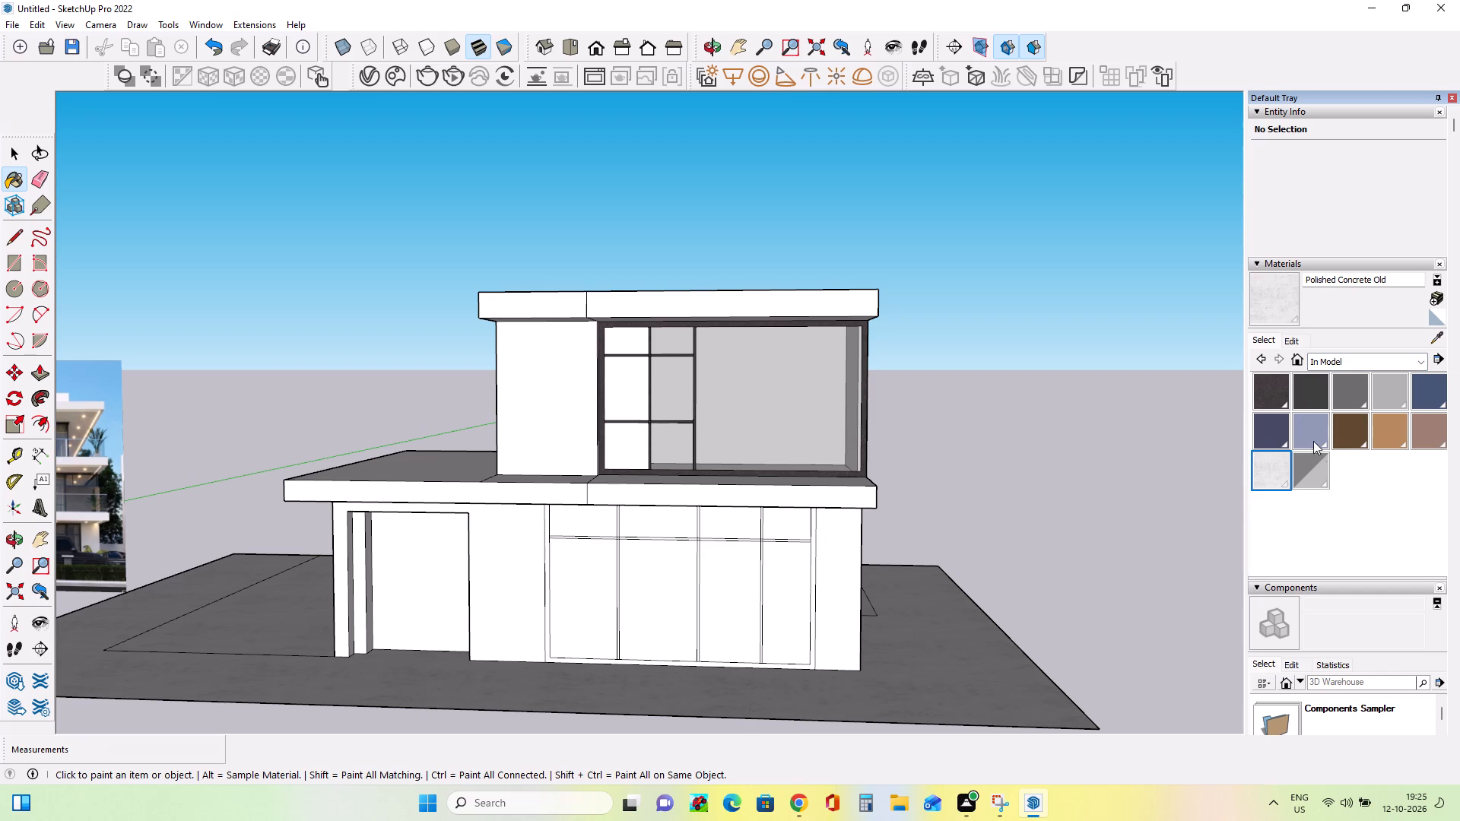
click(1275, 478)
click(1181, 464)
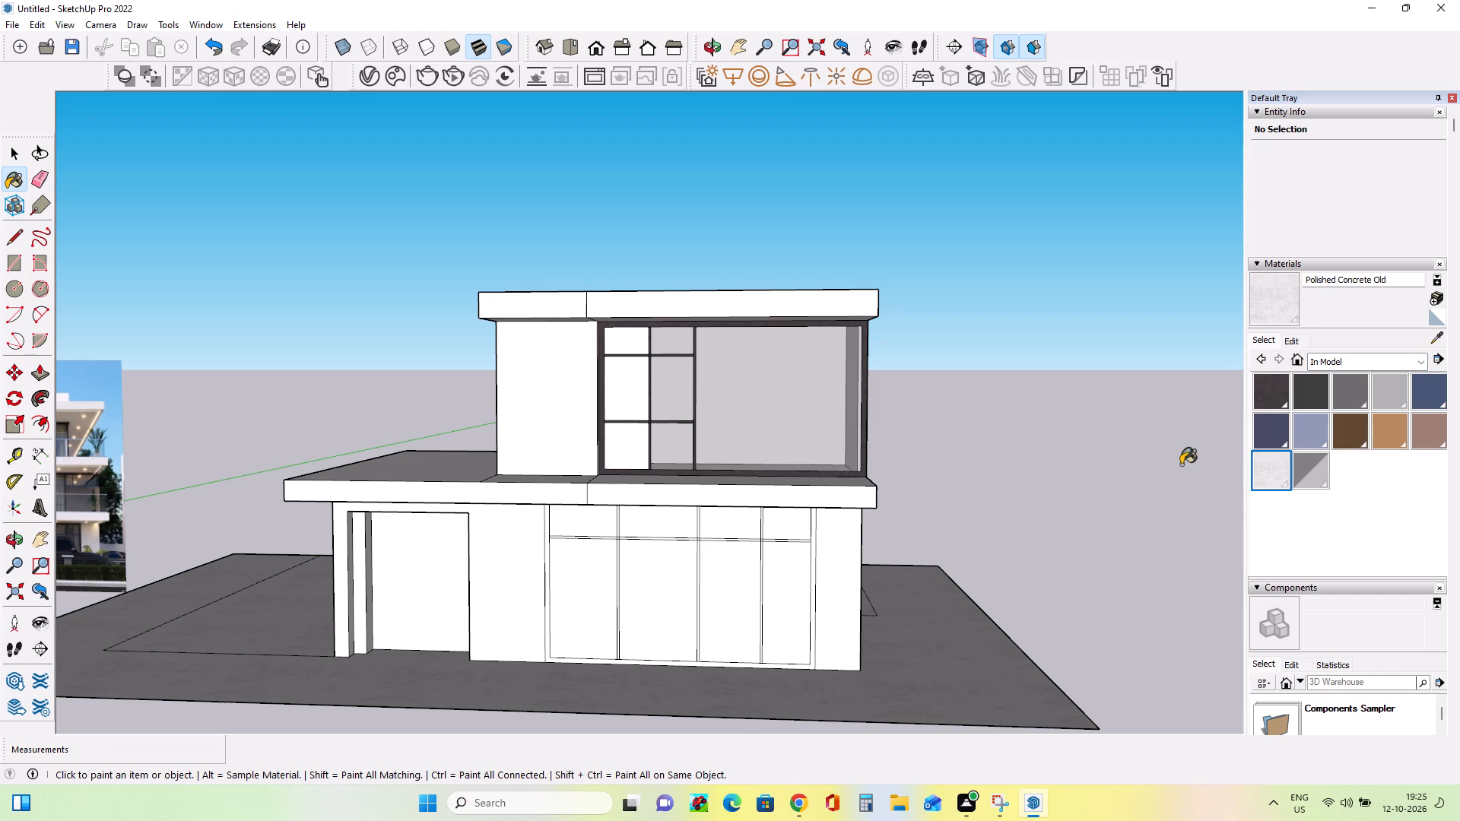
click(1033, 701)
click(1062, 651)
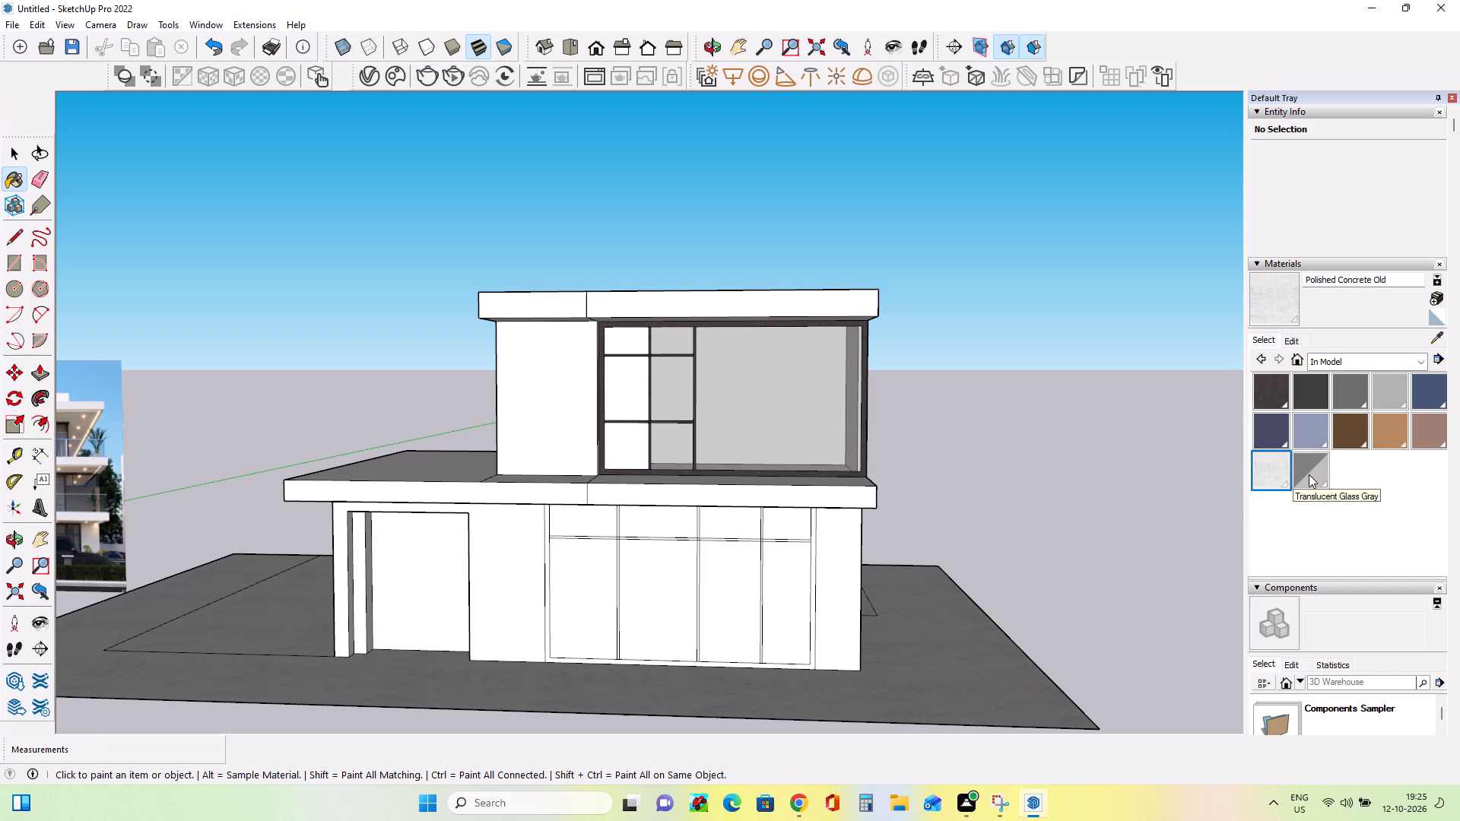
Paint the three white panes in the upper-storey window's column nearest the solid wall with Translucent Glass Gray.
click(1309, 474)
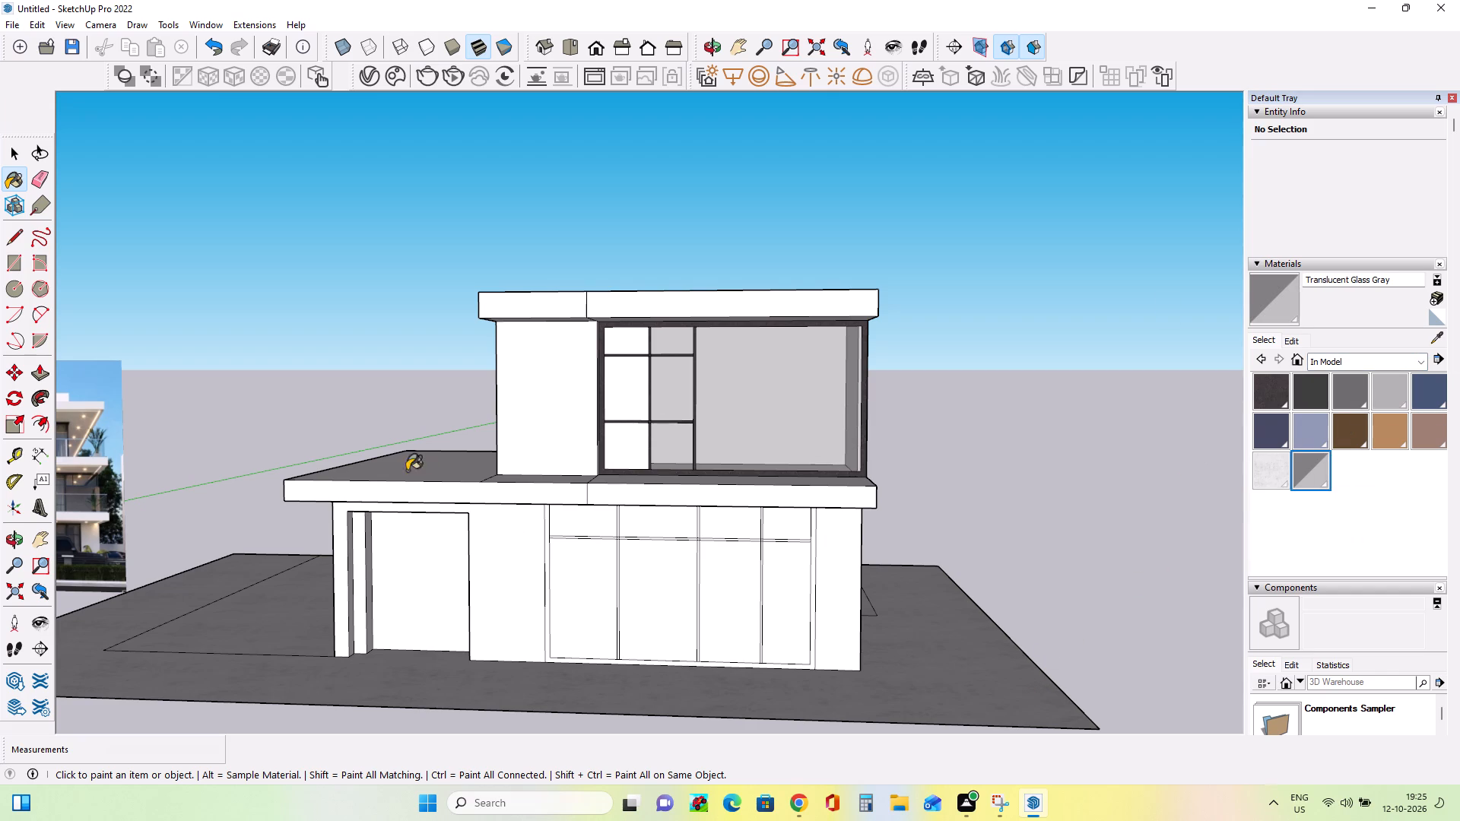
click(627, 452)
click(630, 410)
click(632, 332)
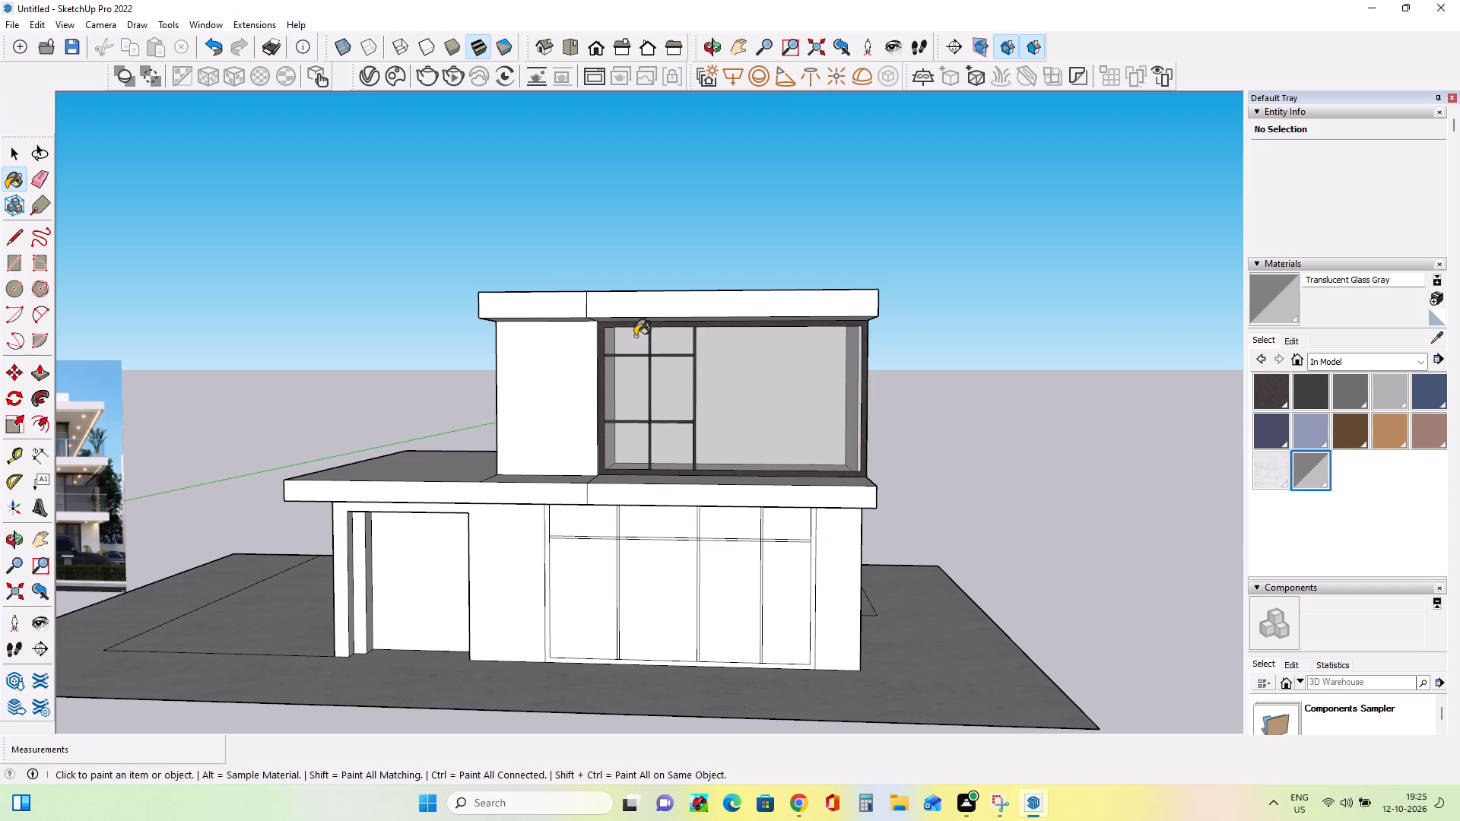
Paint all eight panes of the ground-floor window with Translucent Glass Gray.
click(657, 610)
click(668, 531)
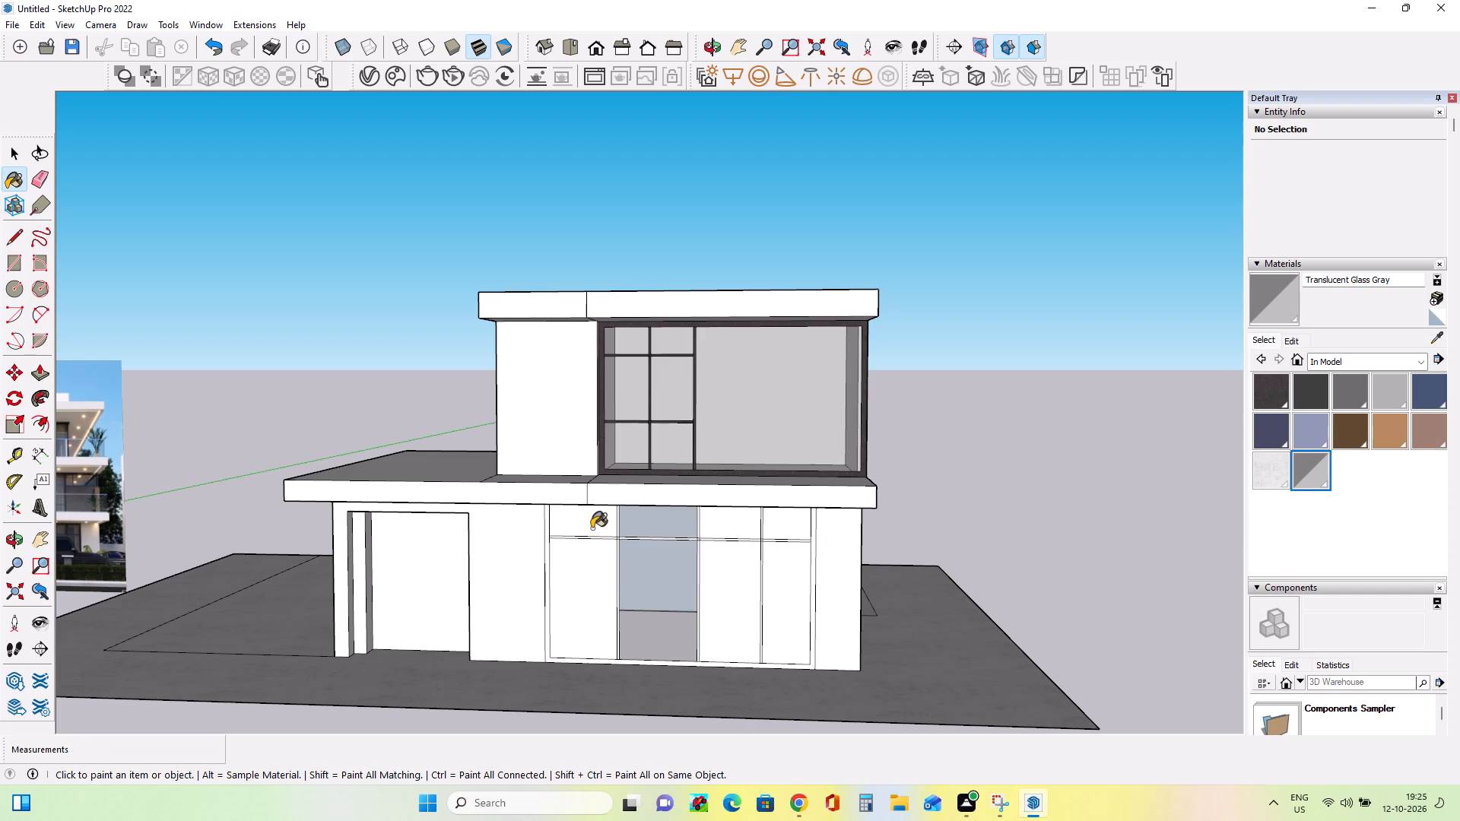
click(592, 528)
click(597, 587)
click(713, 601)
click(726, 526)
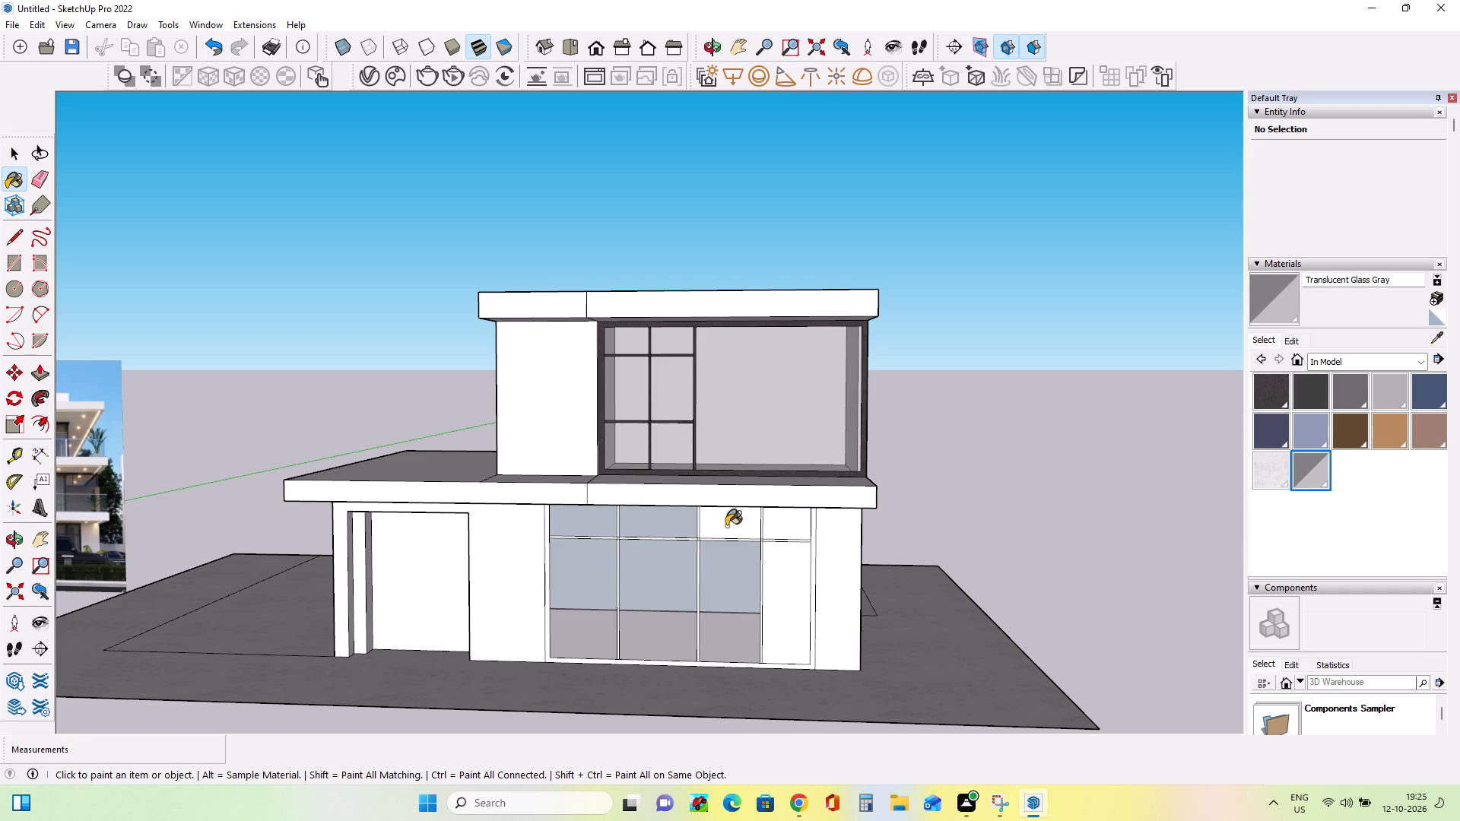
click(780, 536)
click(794, 594)
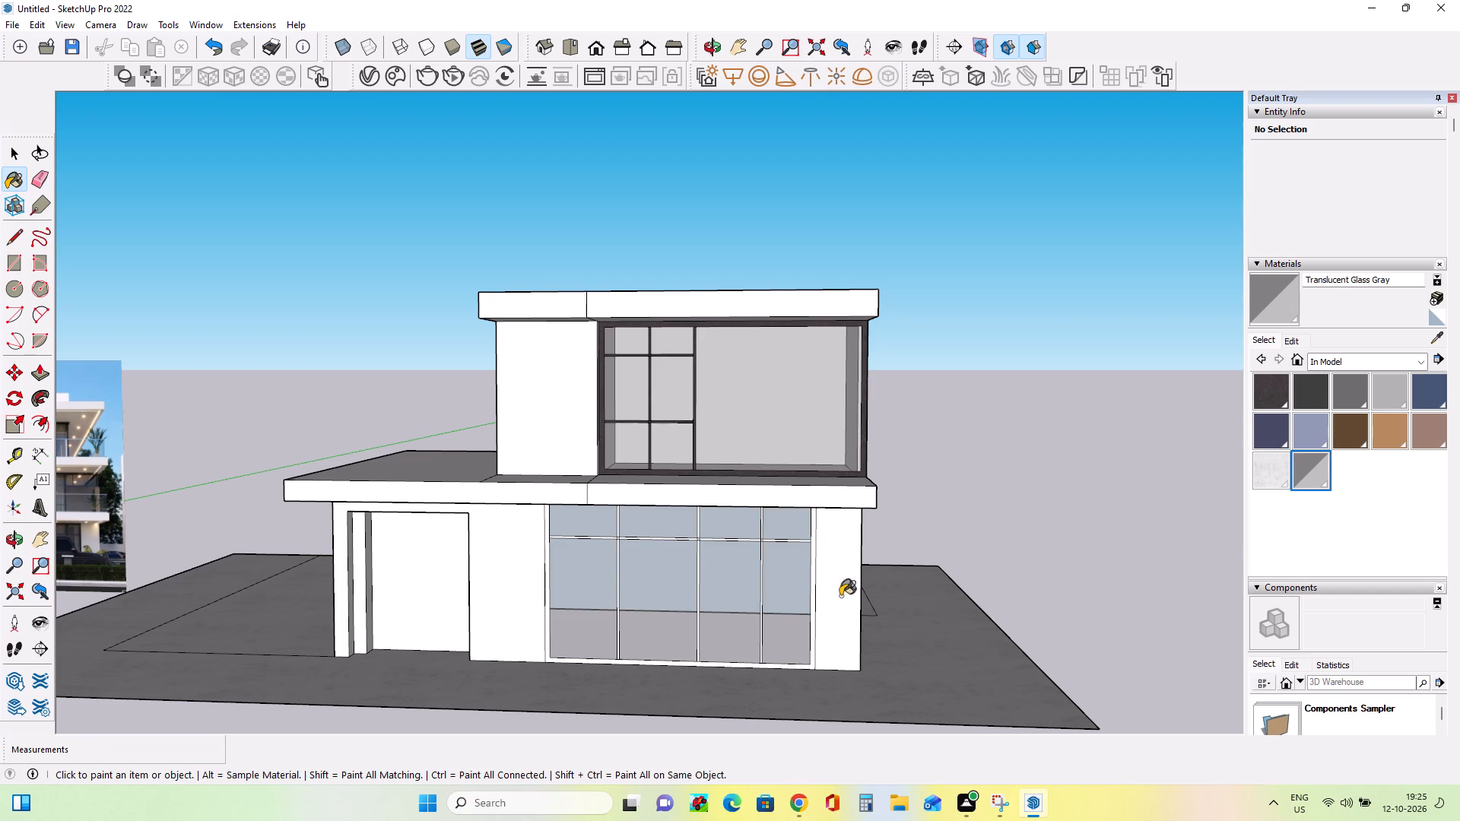
Paint the outer frame of the ground-floor window with Asphalt New from the Asphalt and Concrete materials.
scroll(1322, 397, up, 2)
click(1341, 360)
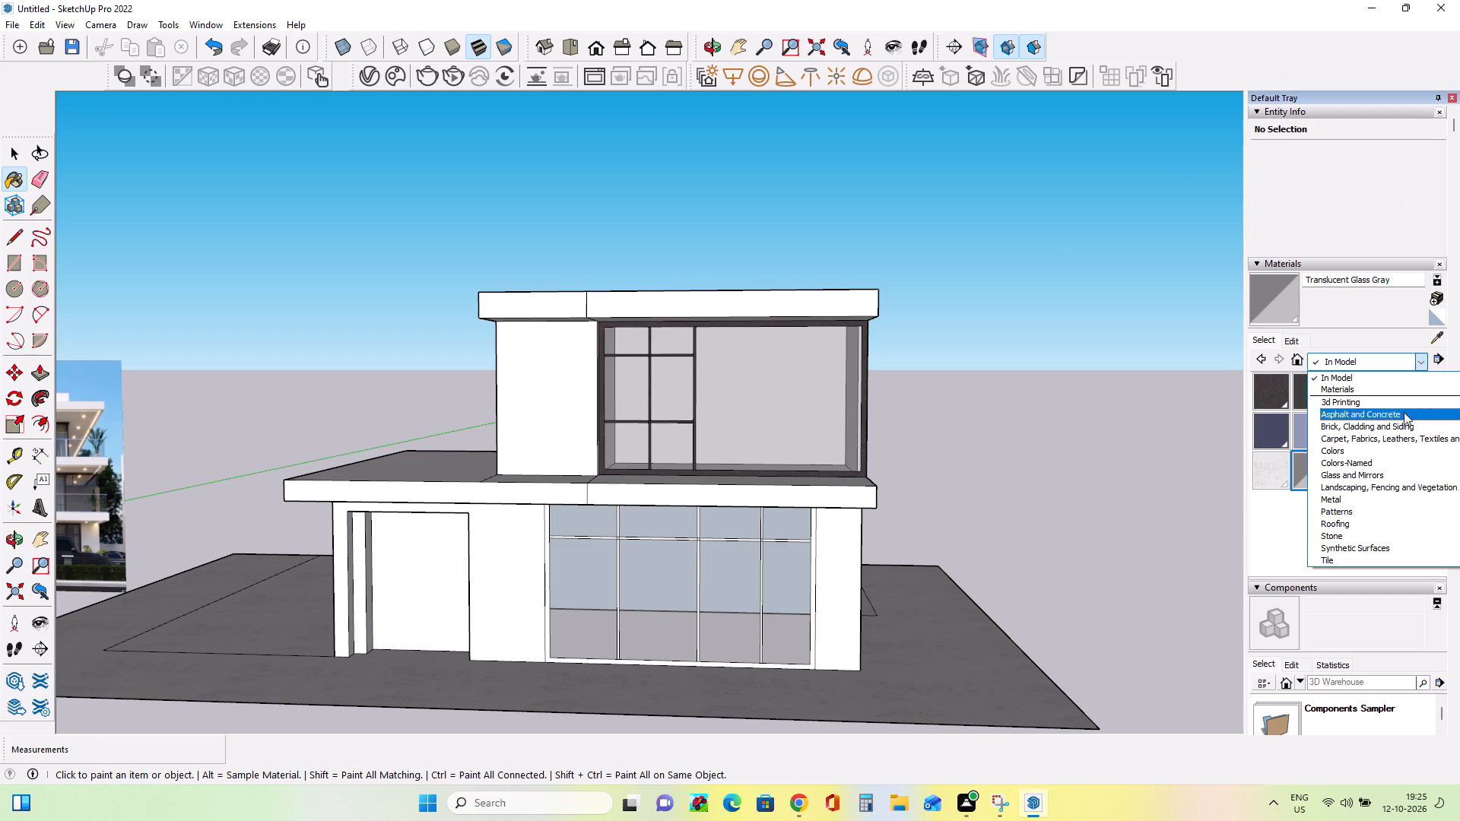
click(1350, 415)
click(1268, 395)
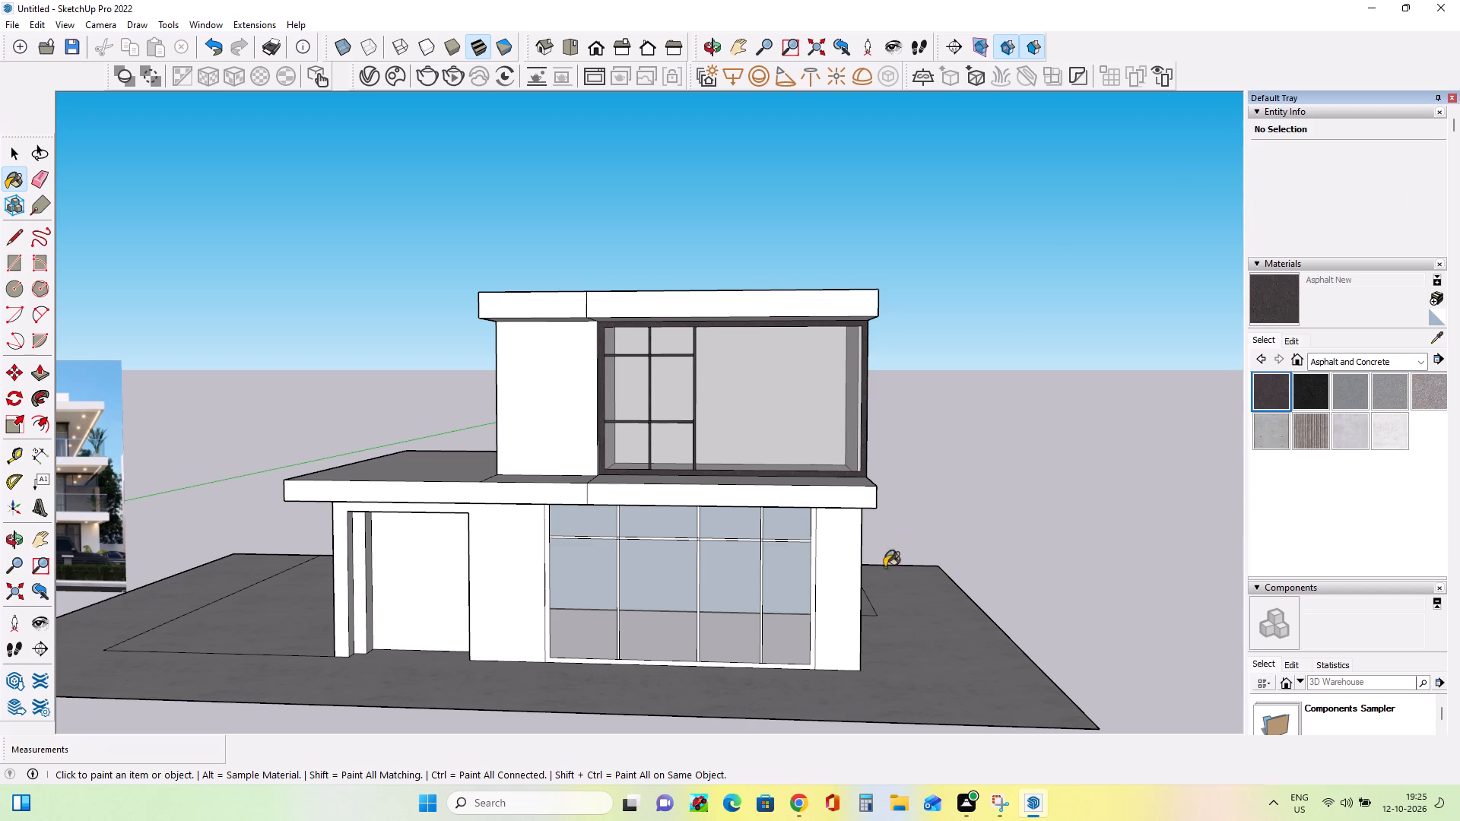
scroll(692, 643, up, 18)
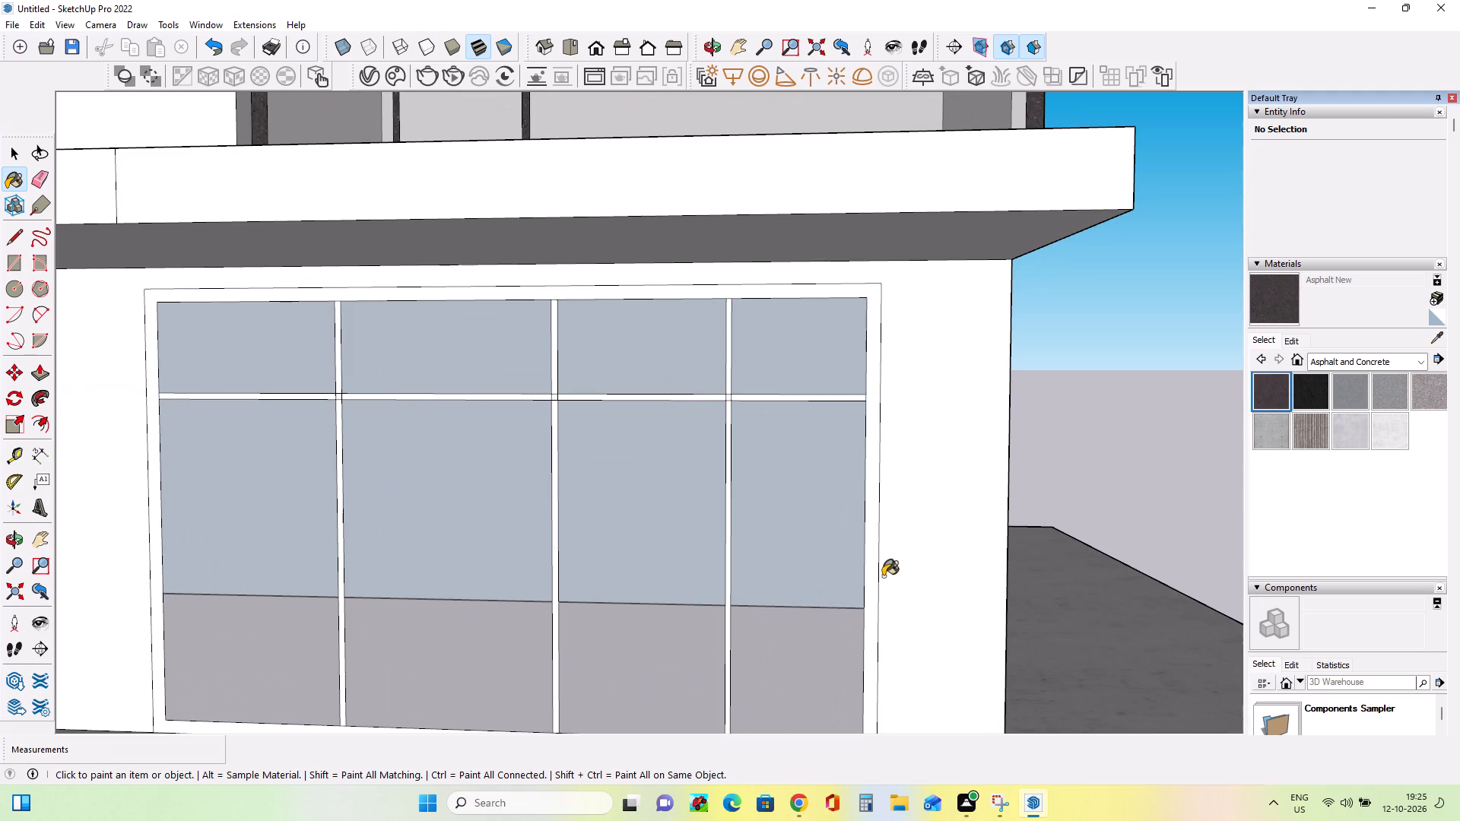
click(873, 578)
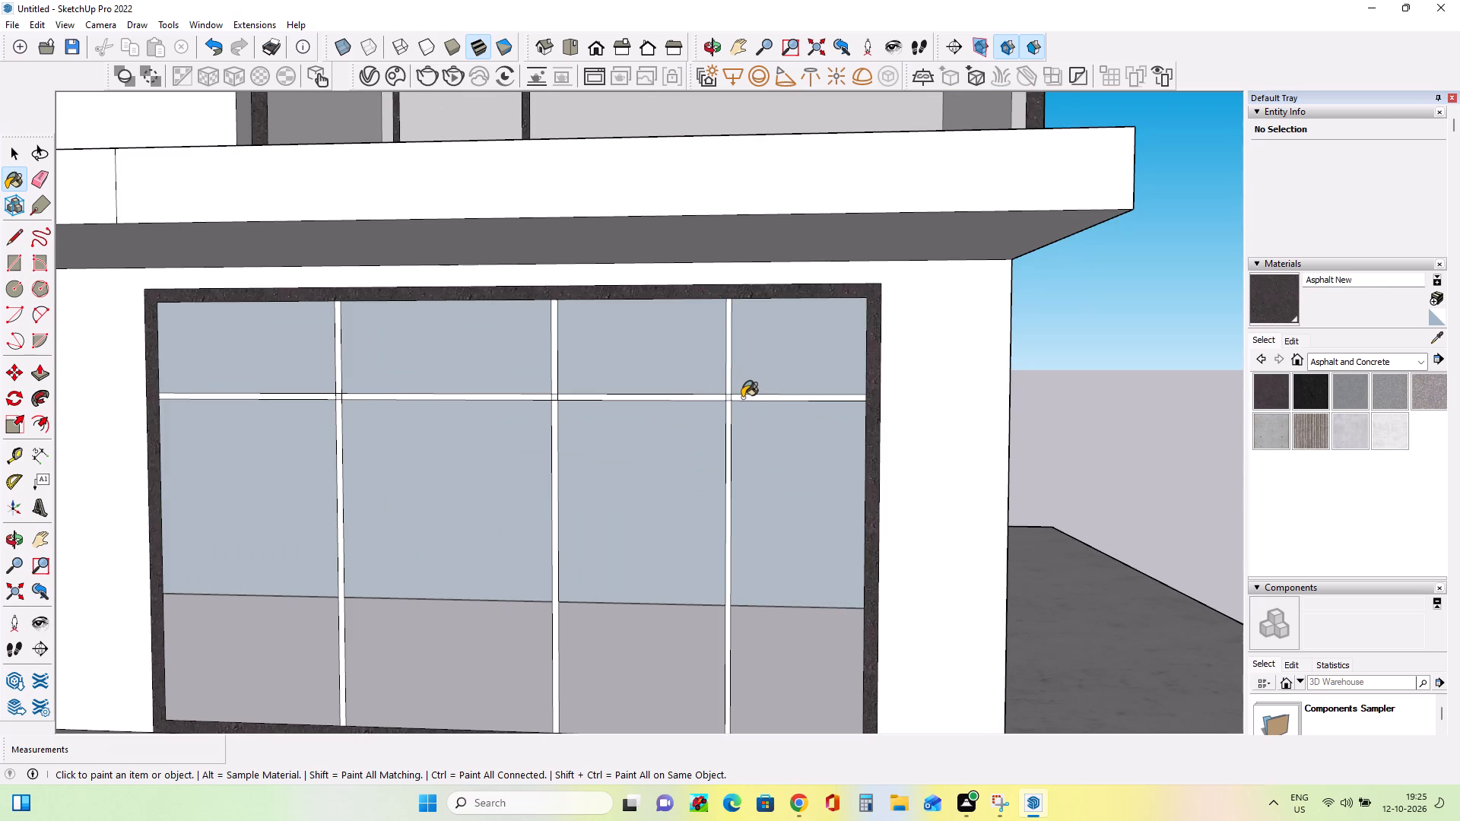
Paint the ground-floor window's two mullions nearest the building's outer corner and their adjoining horizontal bars with Asphalt New.
click(742, 398)
scroll(692, 400, up, 3)
click(697, 397)
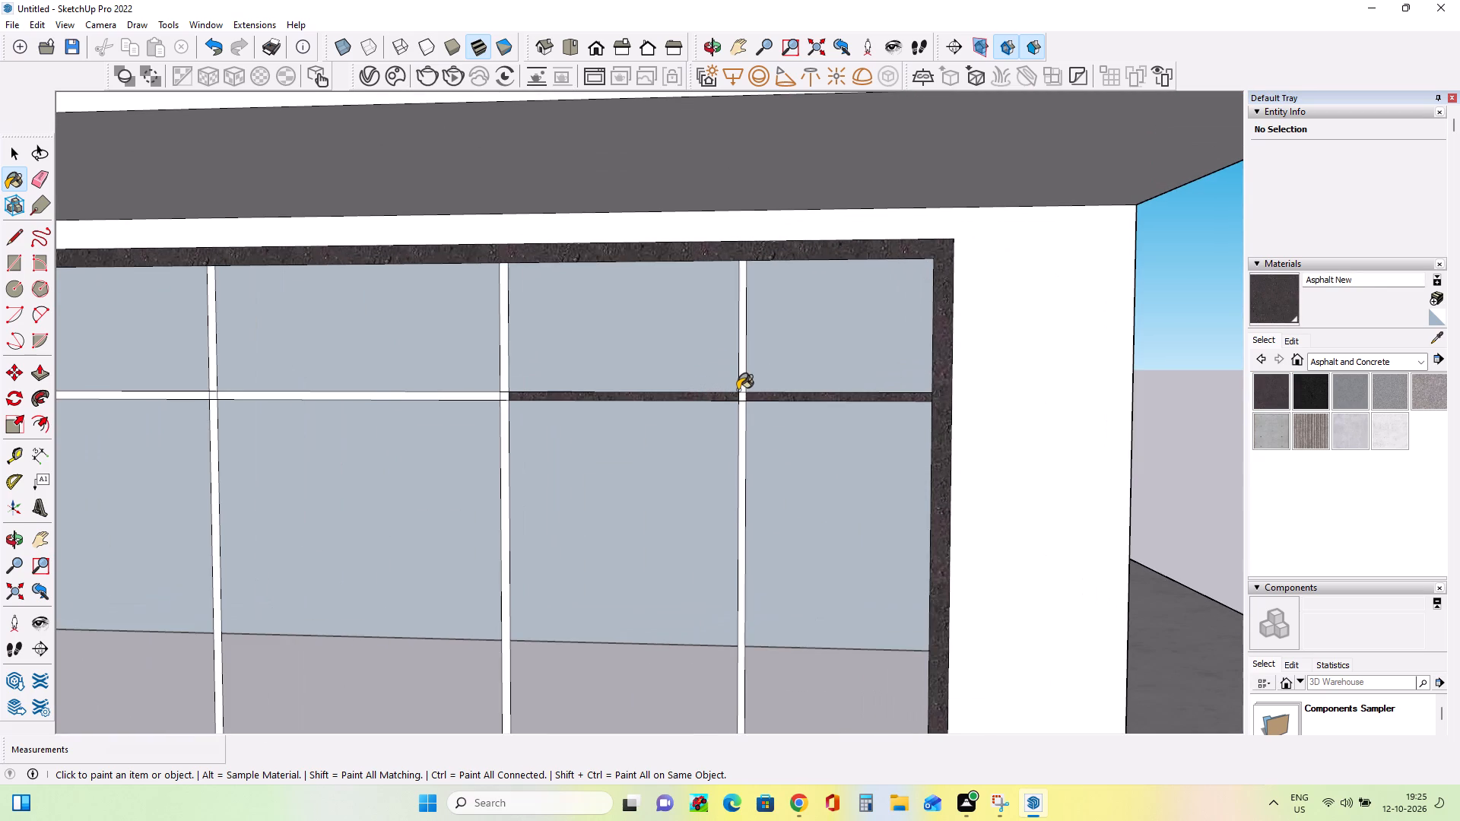
click(741, 384)
click(738, 435)
scroll(740, 414, up, 3)
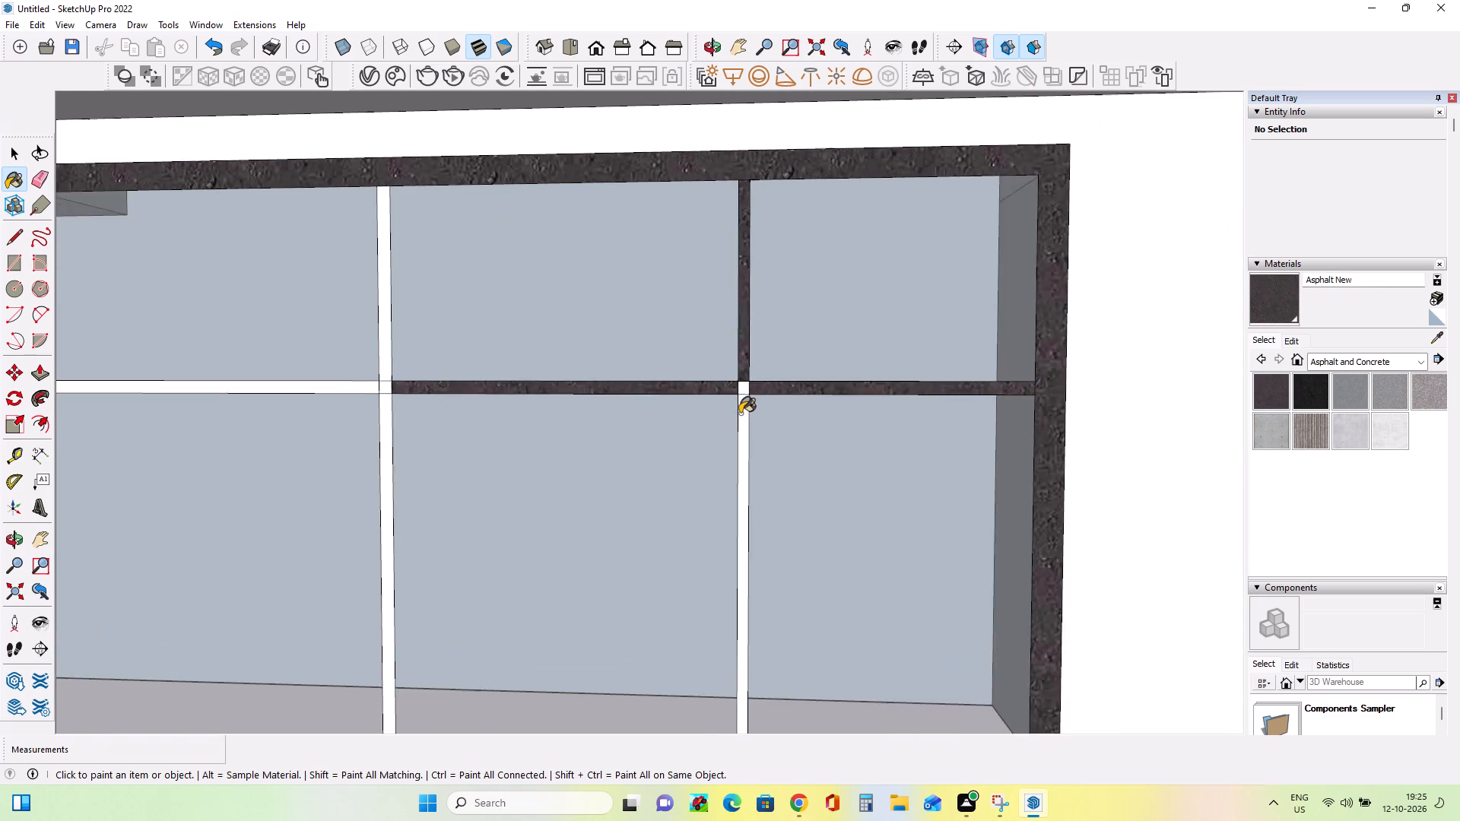
scroll(740, 414, up, 4)
click(743, 423)
click(745, 384)
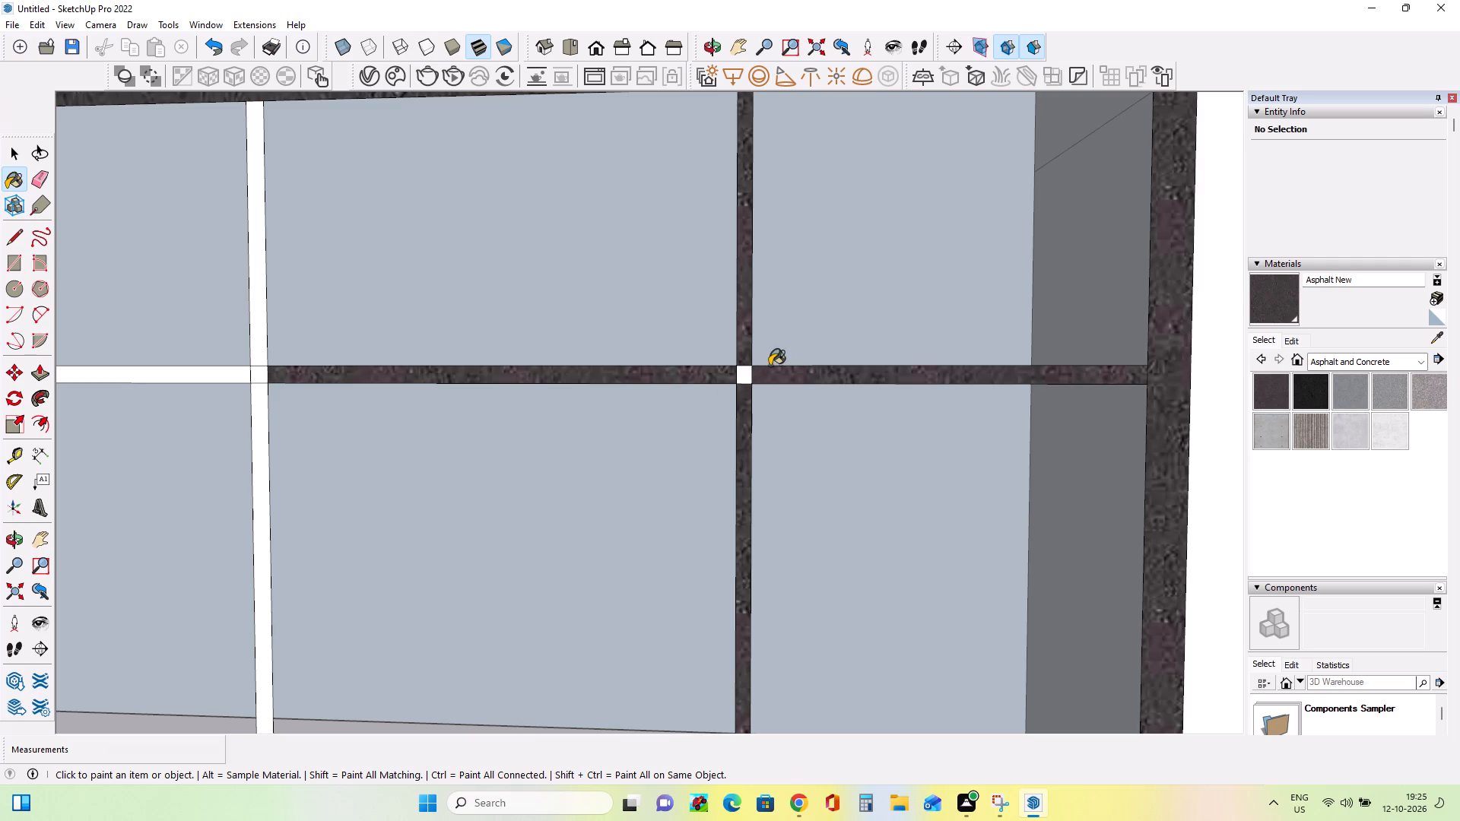
click(748, 374)
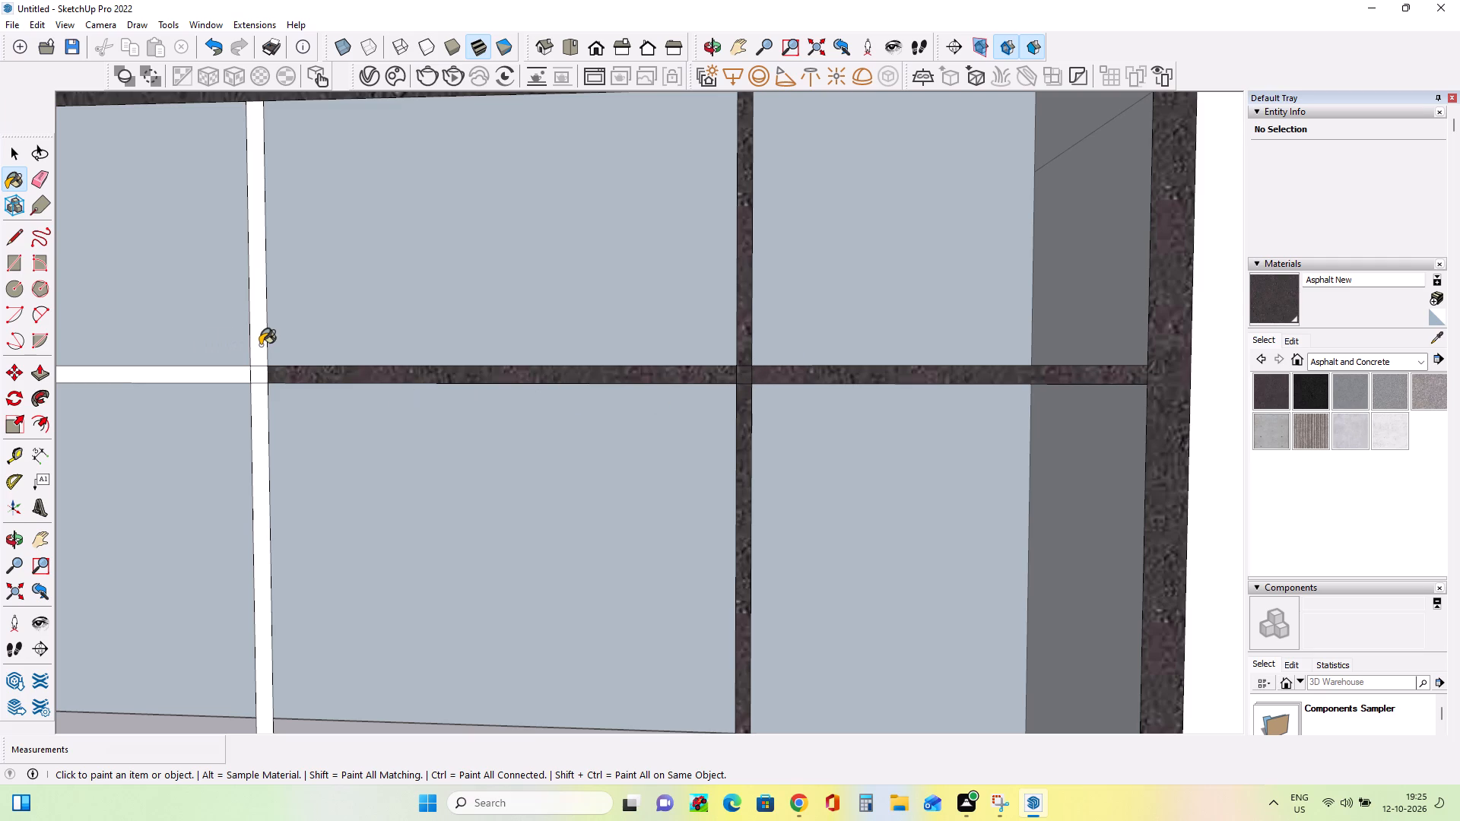
click(260, 345)
click(253, 425)
click(259, 381)
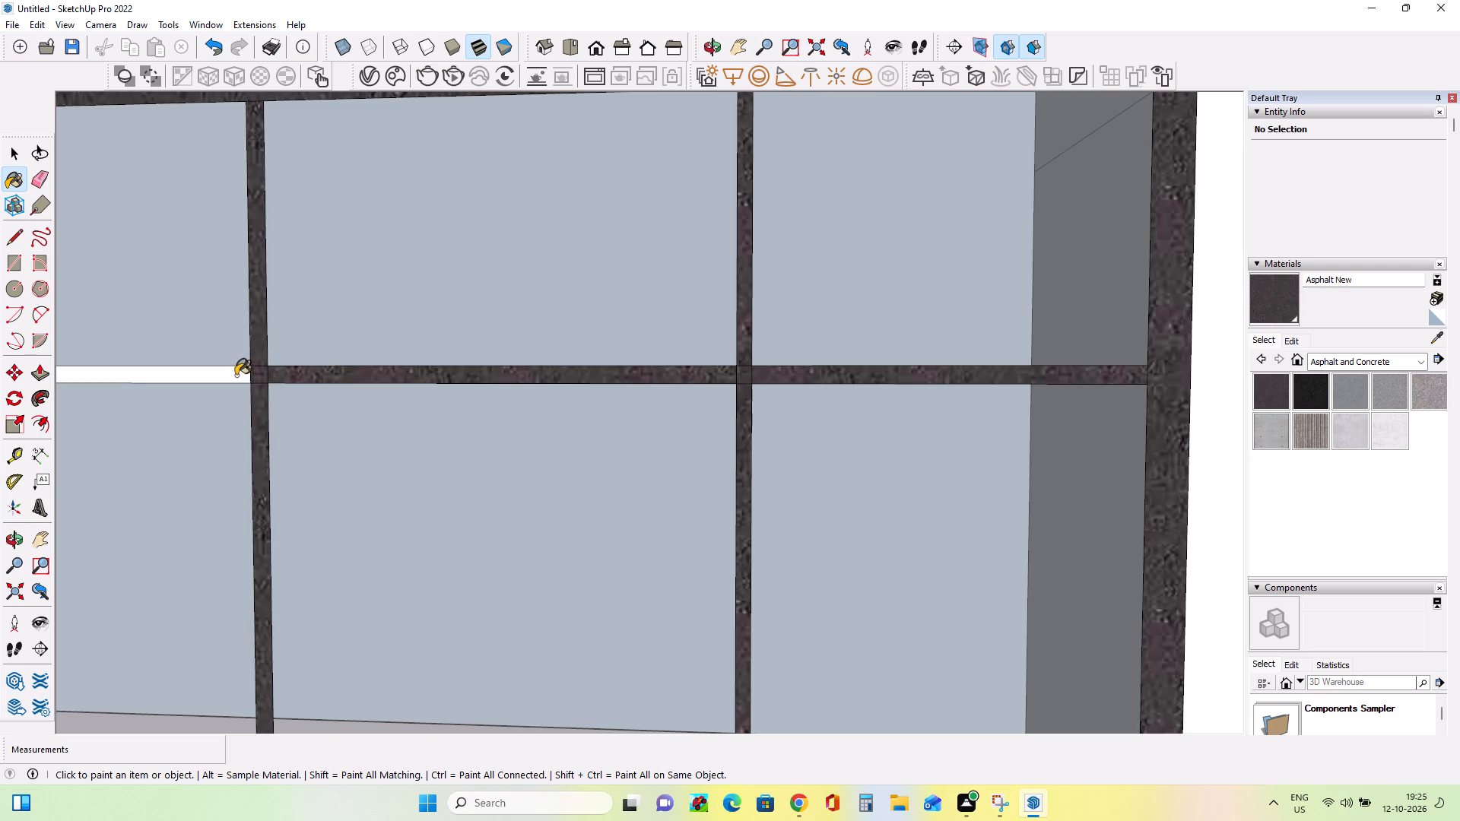
click(236, 376)
Paint the ground-floor window's mullion nearest the entrance and the remaining horizontal bar with Asphalt New.
scroll(932, 388, down, 16)
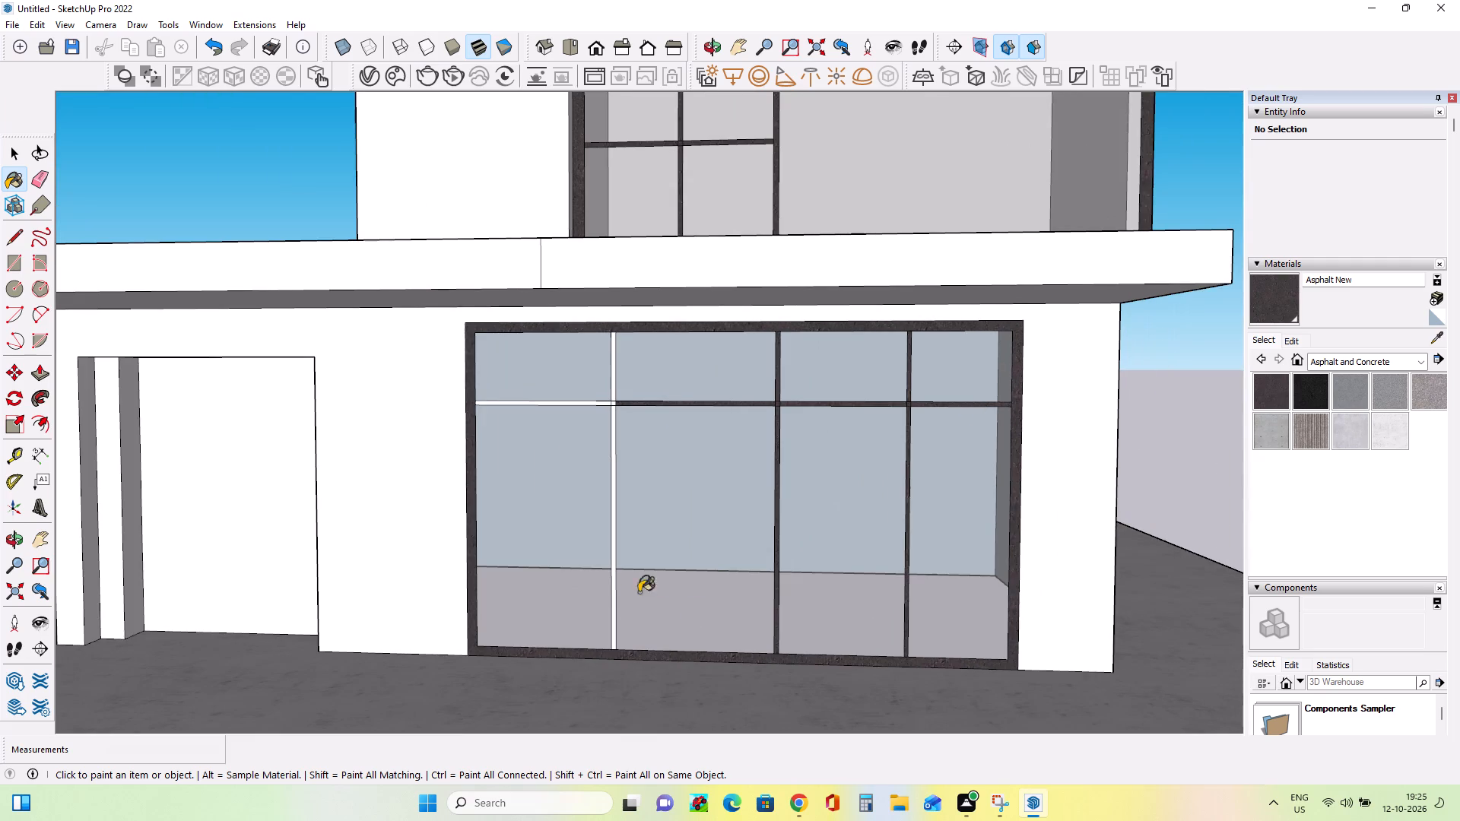
scroll(615, 588, up, 7)
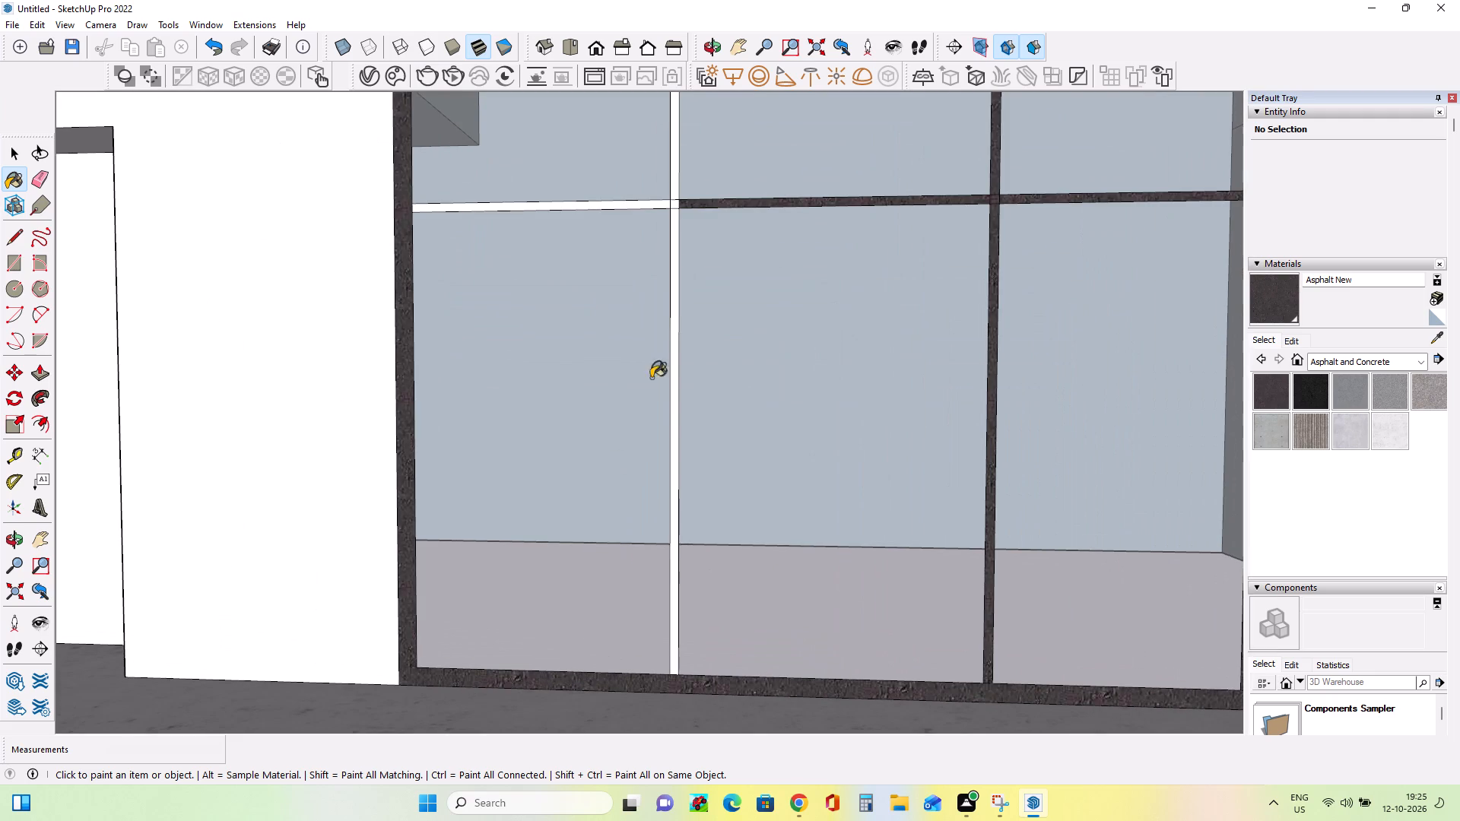
click(673, 254)
click(673, 192)
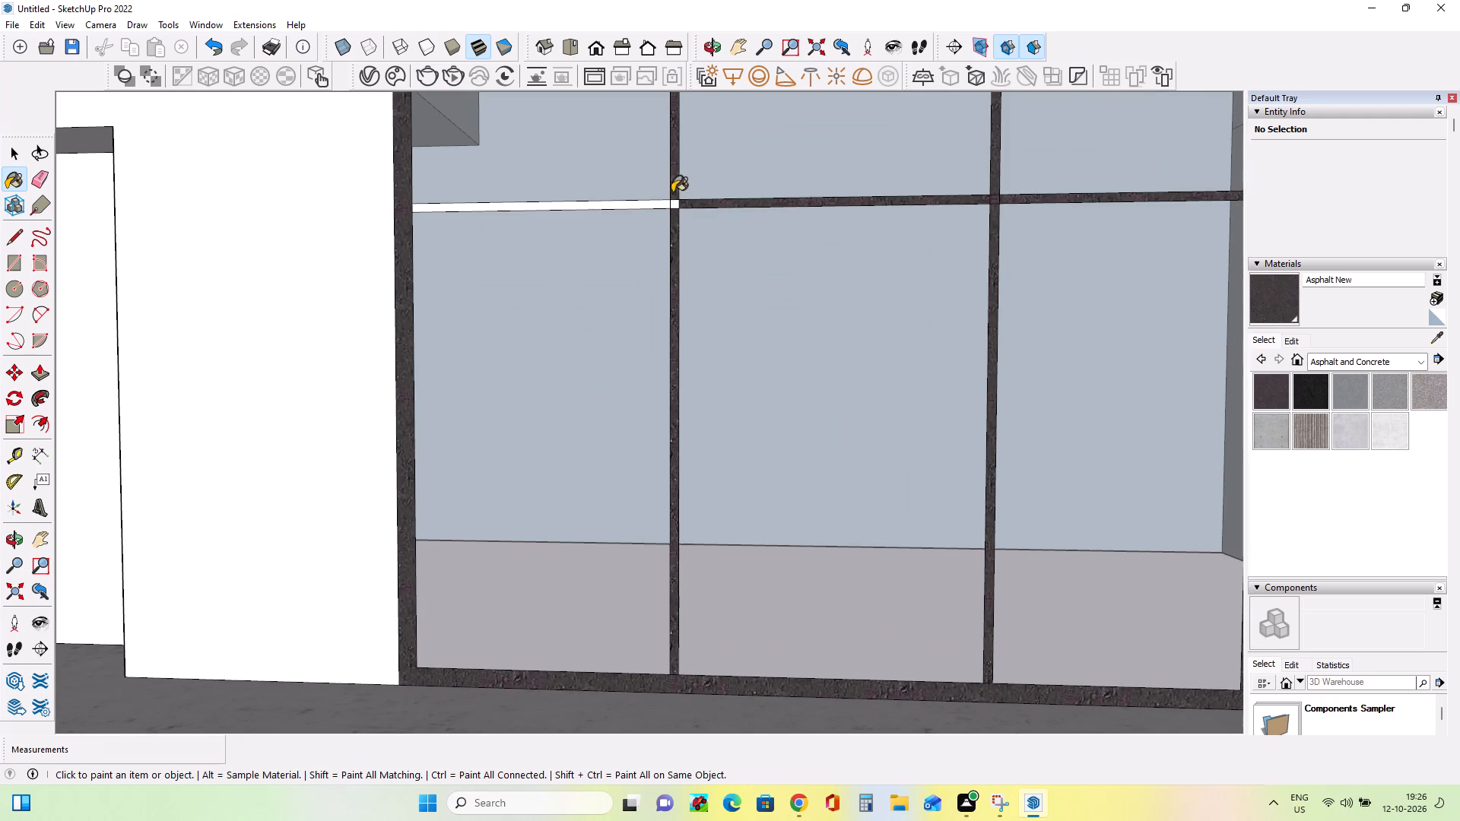
click(659, 204)
click(674, 202)
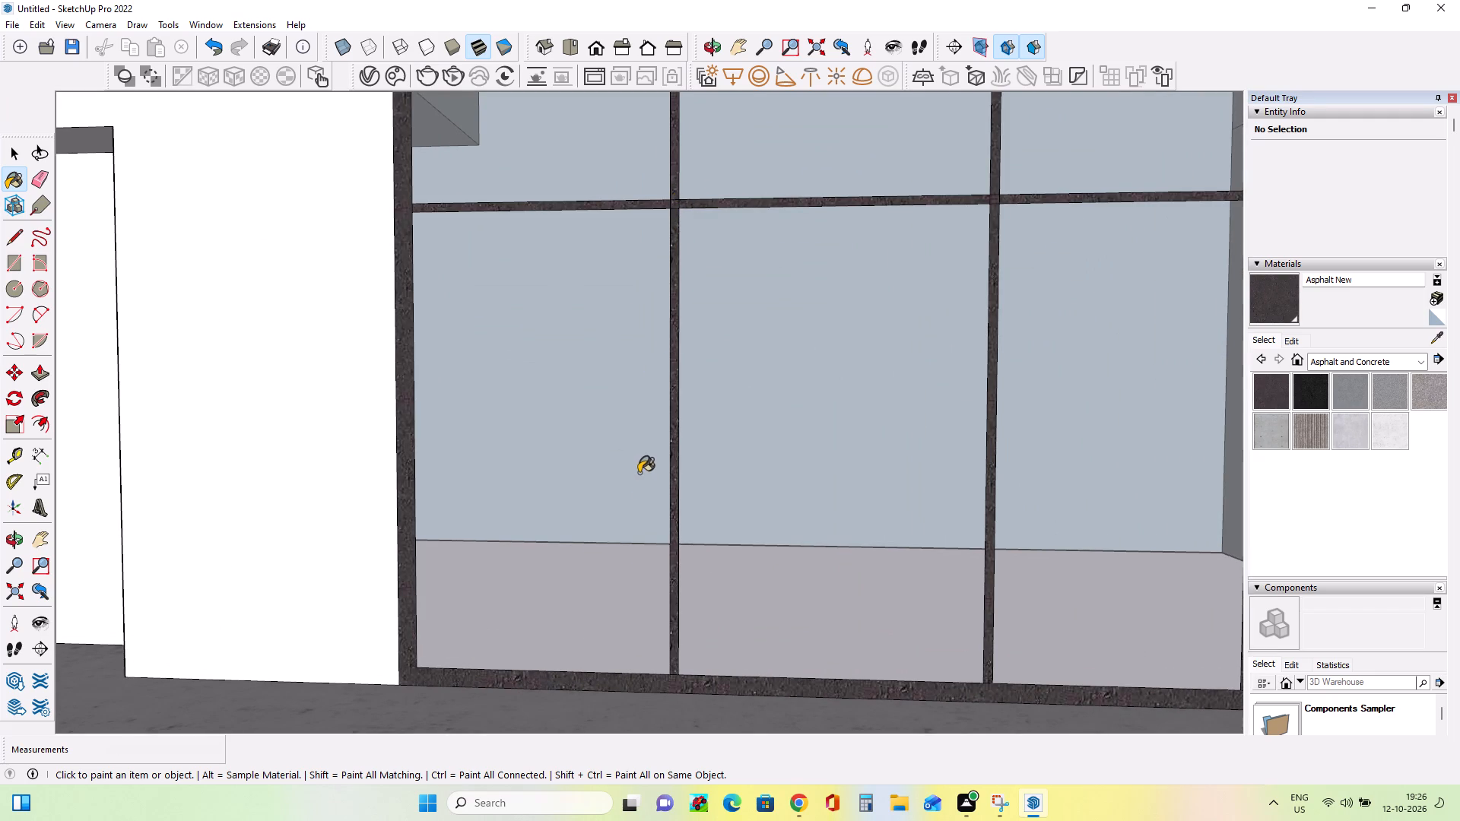
Paint the upper-storey side window's front vertical, bottom and top frame strips and their corner piece with Asphalt New.
scroll(636, 492, down, 17)
middle_drag(843, 505, 834, 547)
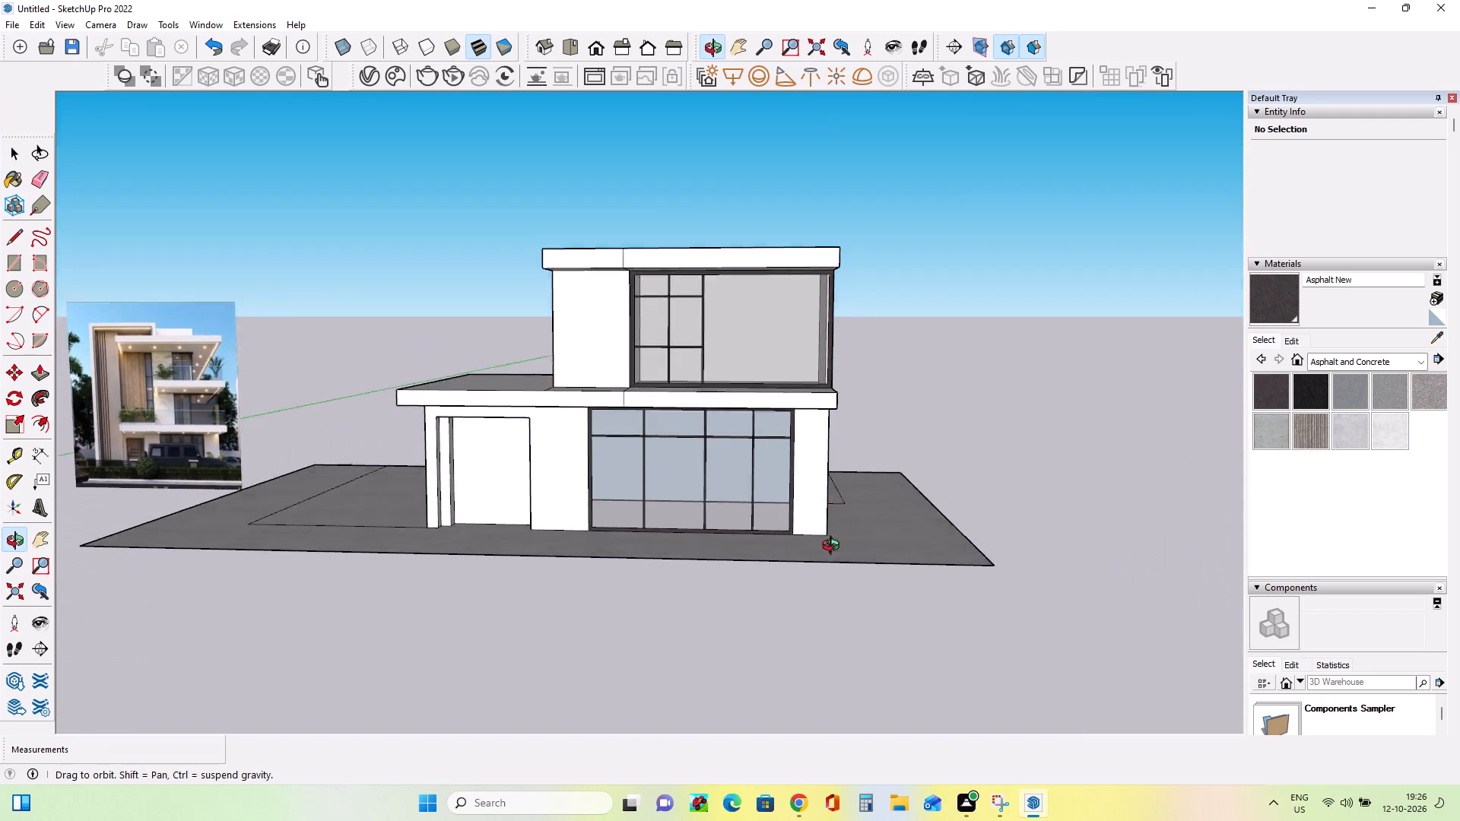
middle_drag(834, 547, 407, 631)
scroll(692, 499, up, 2)
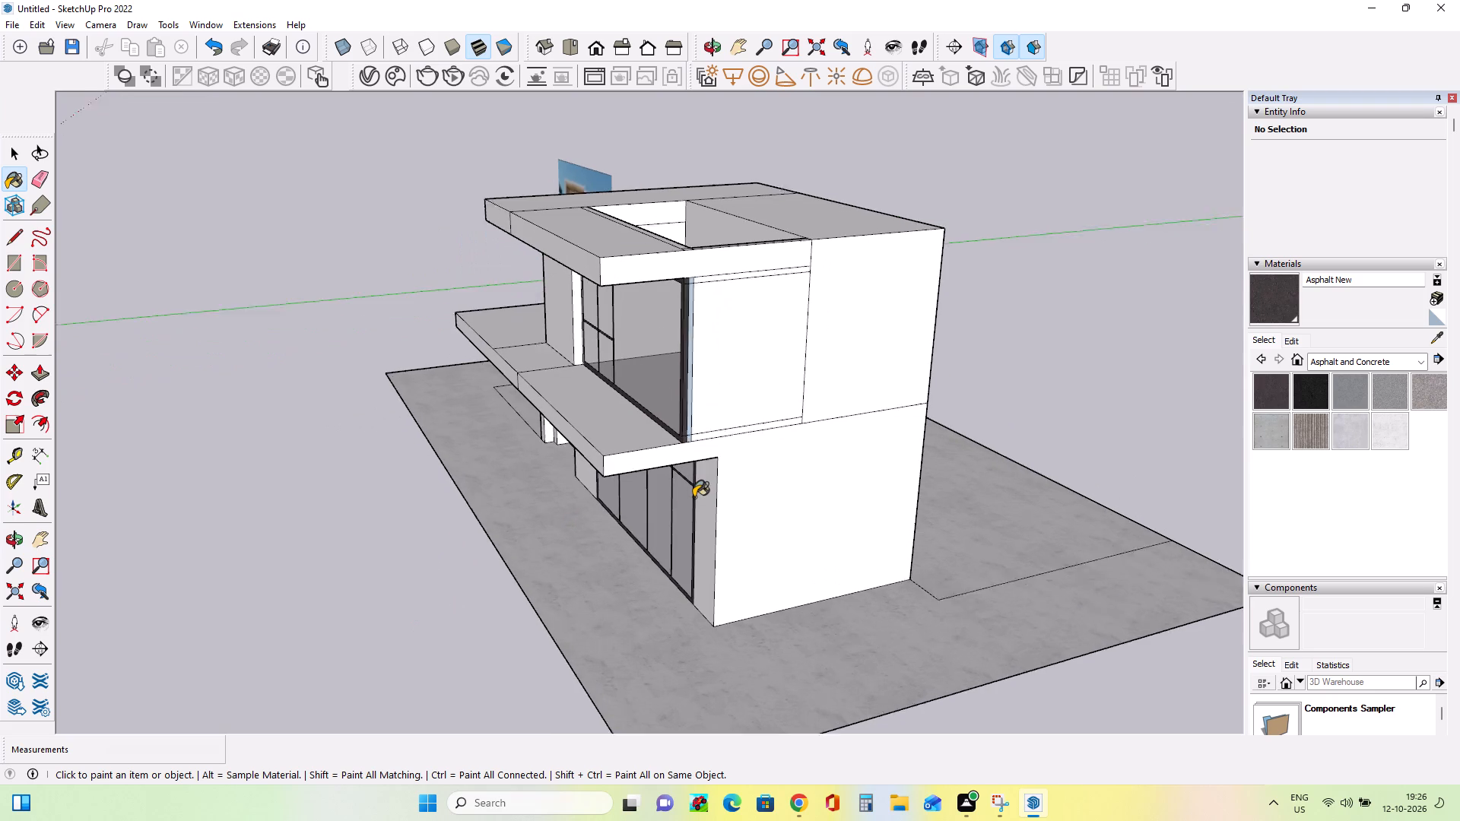
scroll(693, 497, up, 4)
scroll(678, 387, up, 4)
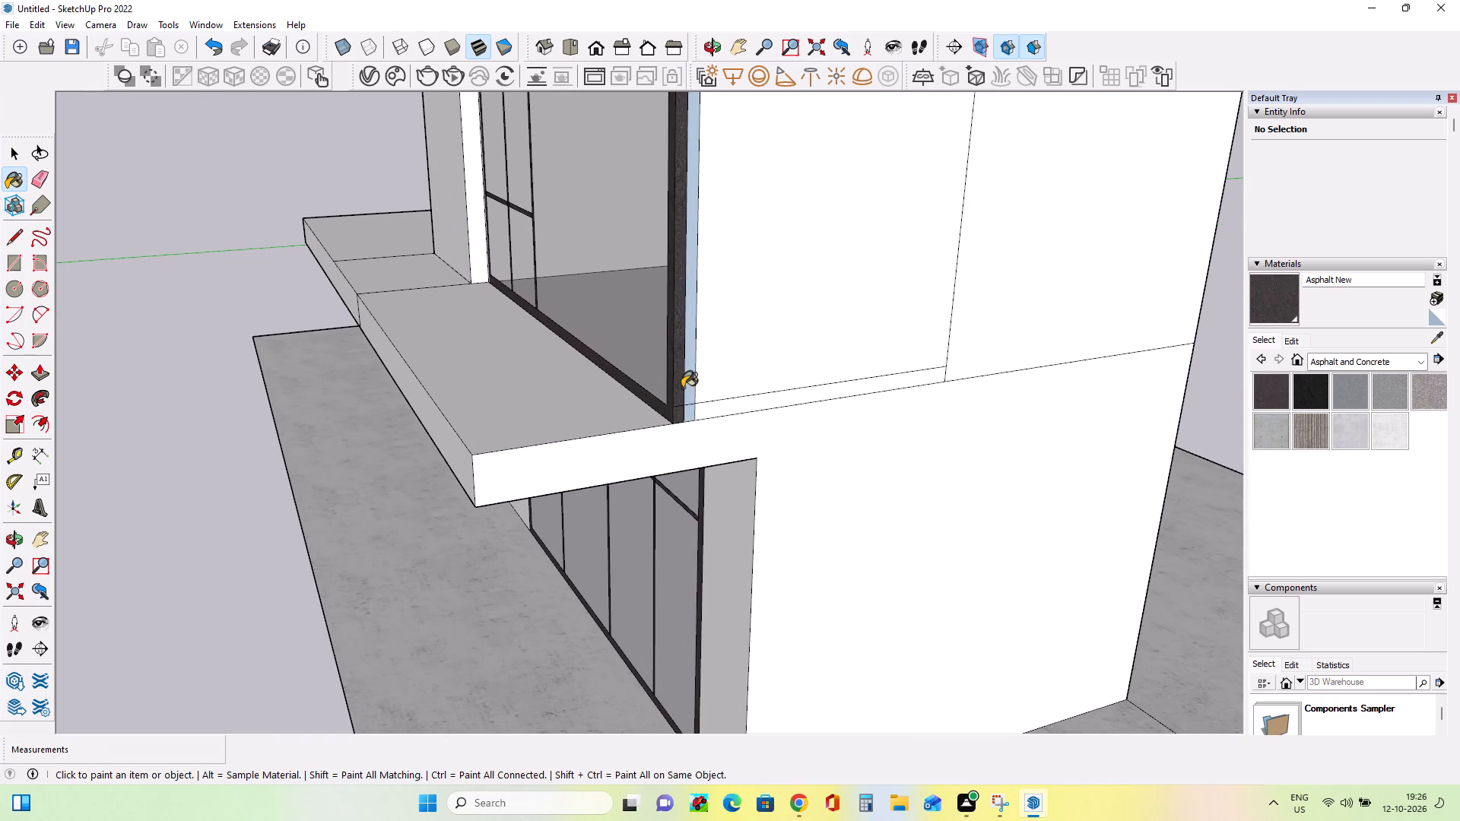
click(691, 386)
click(690, 414)
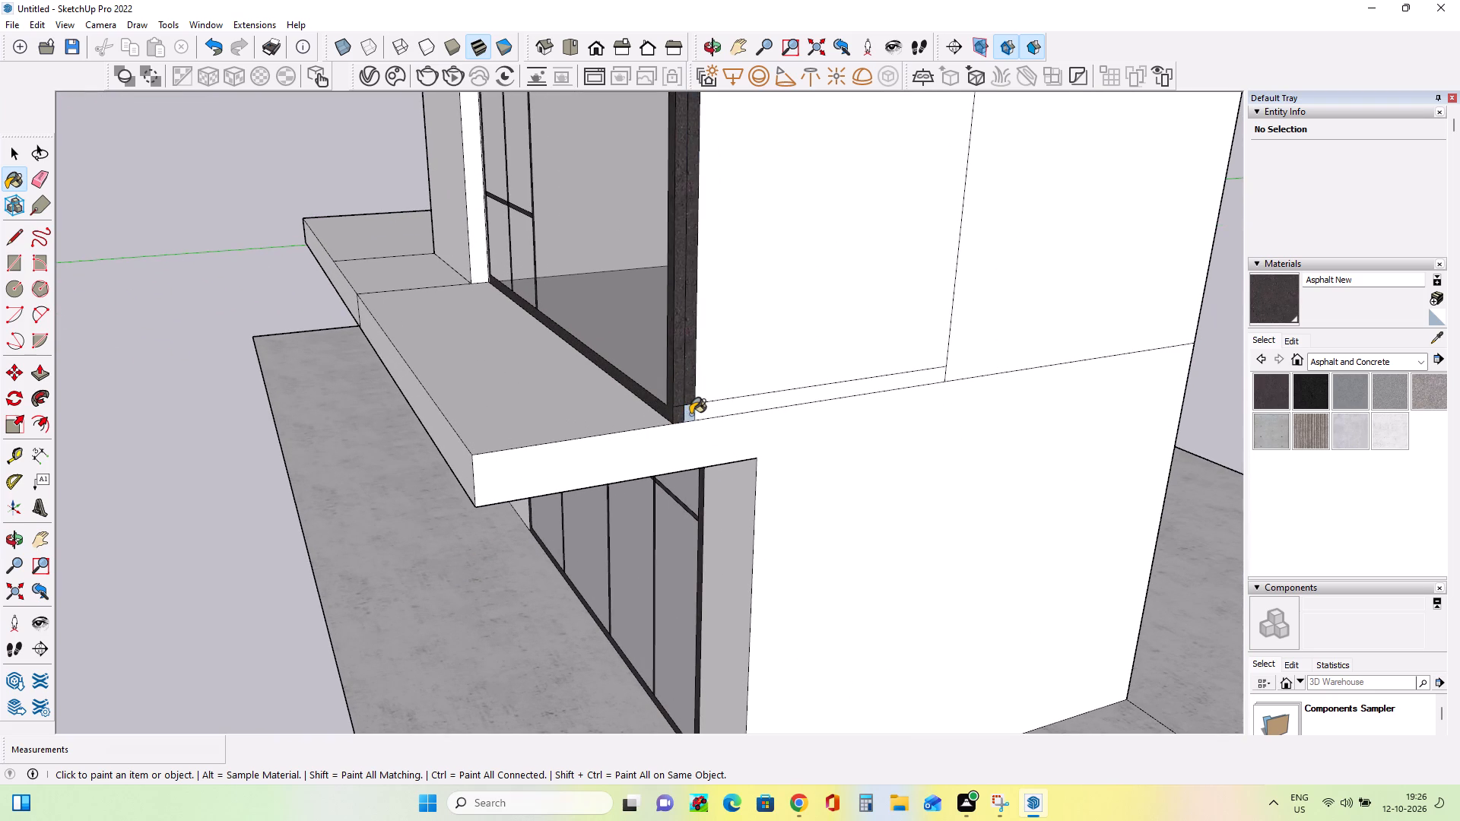
click(704, 410)
scroll(916, 588, down, 8)
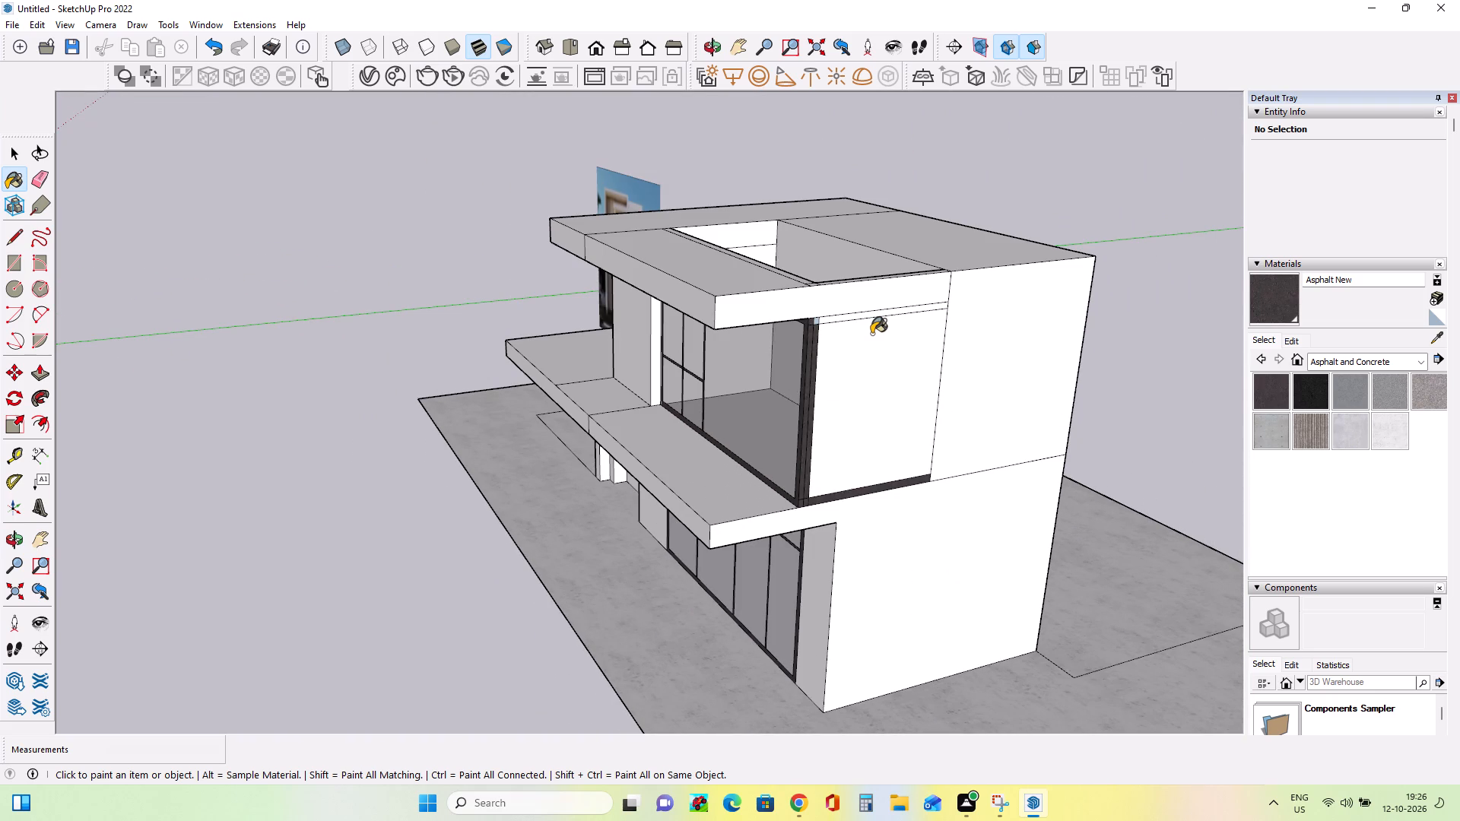
click(871, 342)
middle_drag(942, 439, 962, 343)
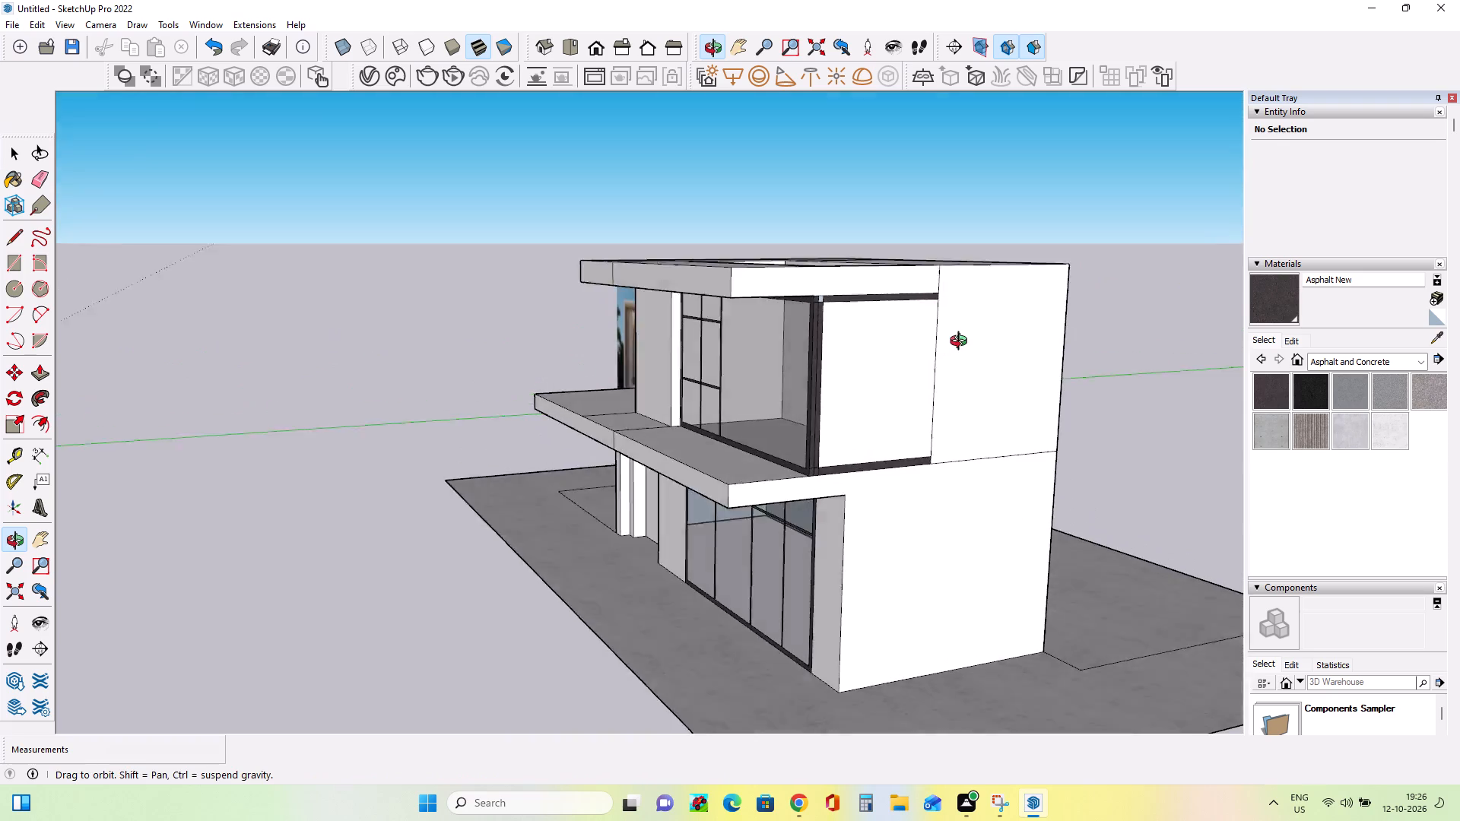
middle_drag(962, 343, 965, 341)
scroll(836, 317, up, 9)
click(827, 252)
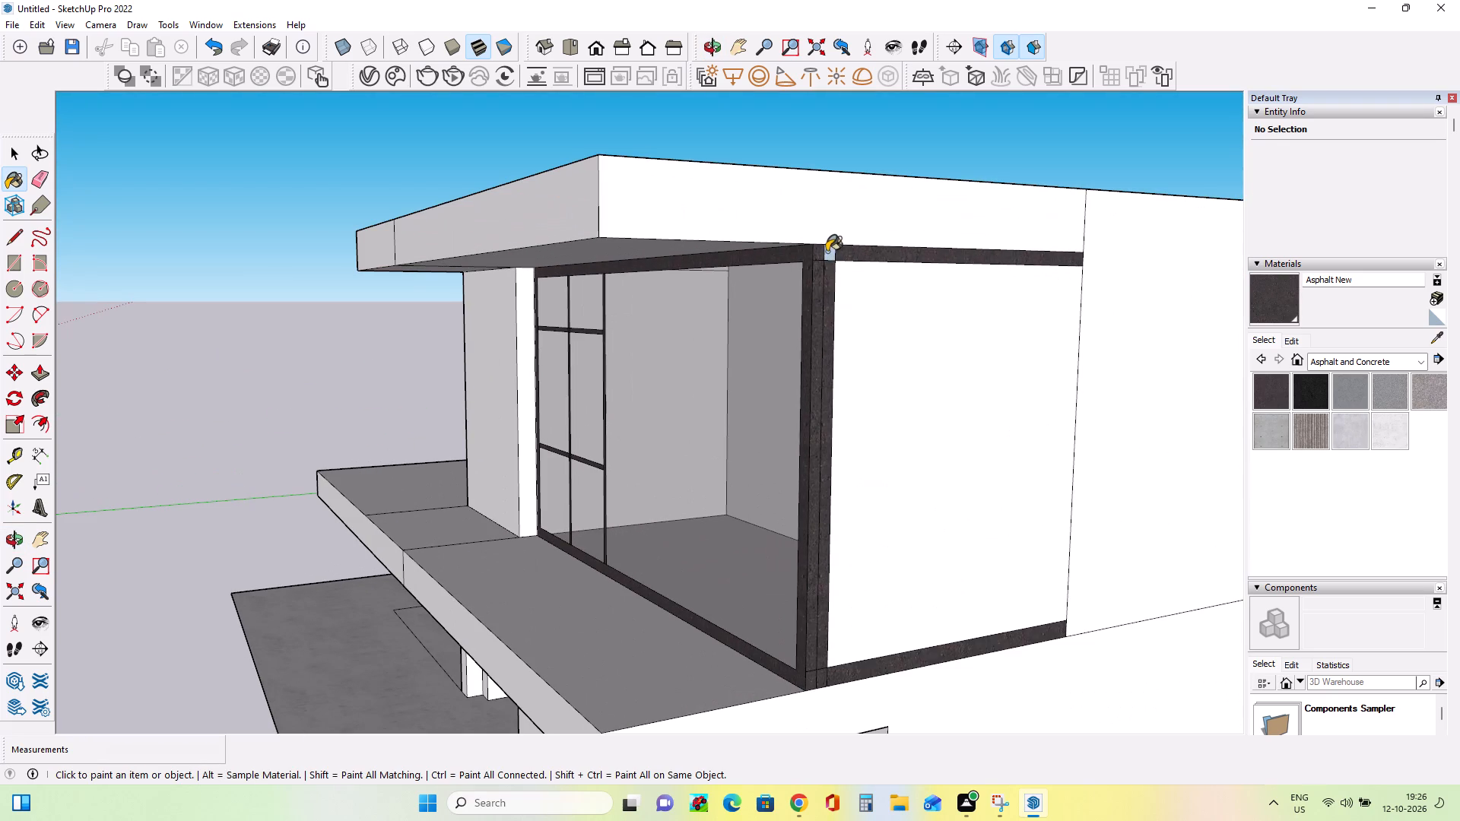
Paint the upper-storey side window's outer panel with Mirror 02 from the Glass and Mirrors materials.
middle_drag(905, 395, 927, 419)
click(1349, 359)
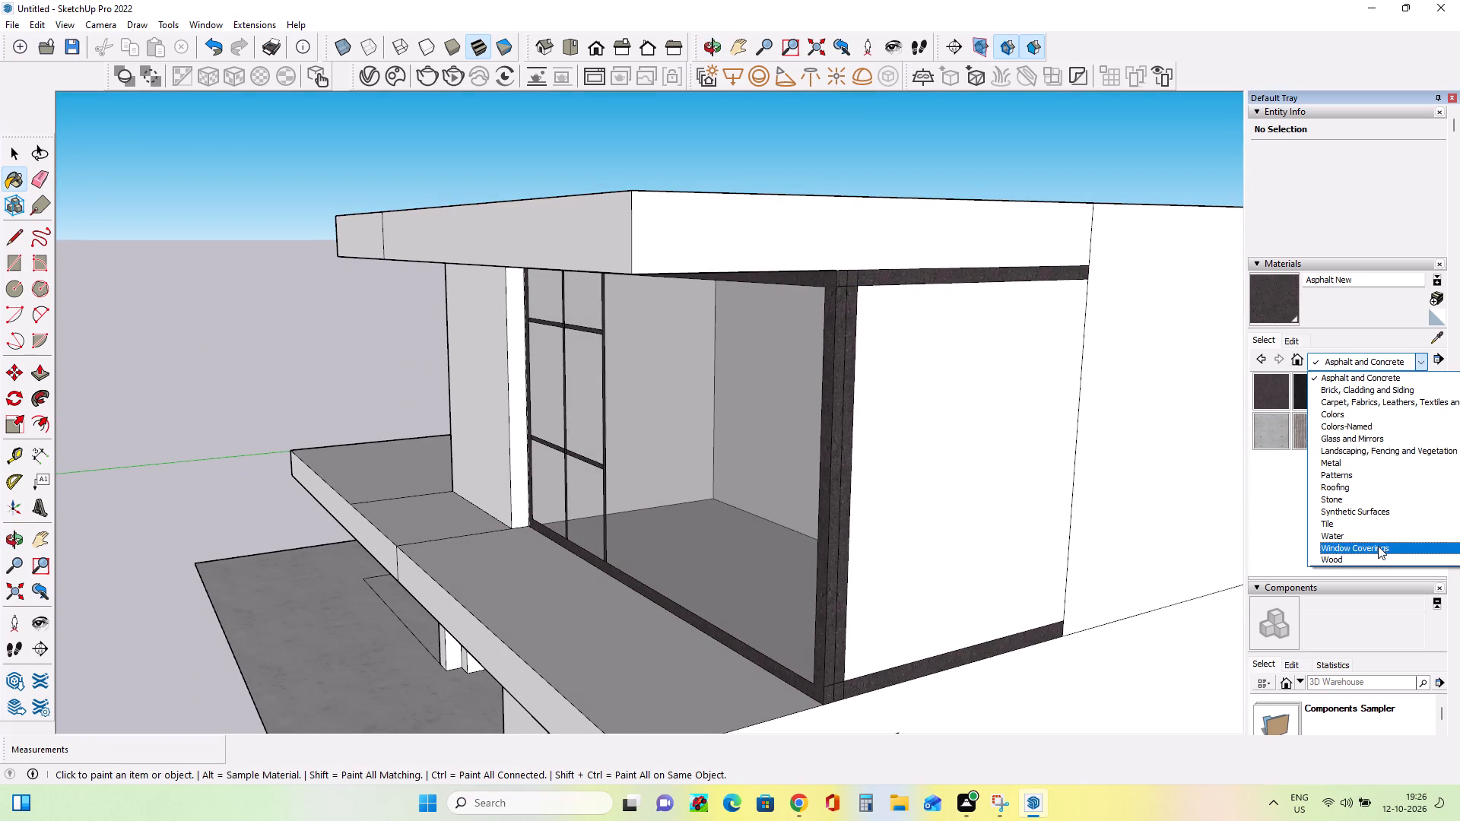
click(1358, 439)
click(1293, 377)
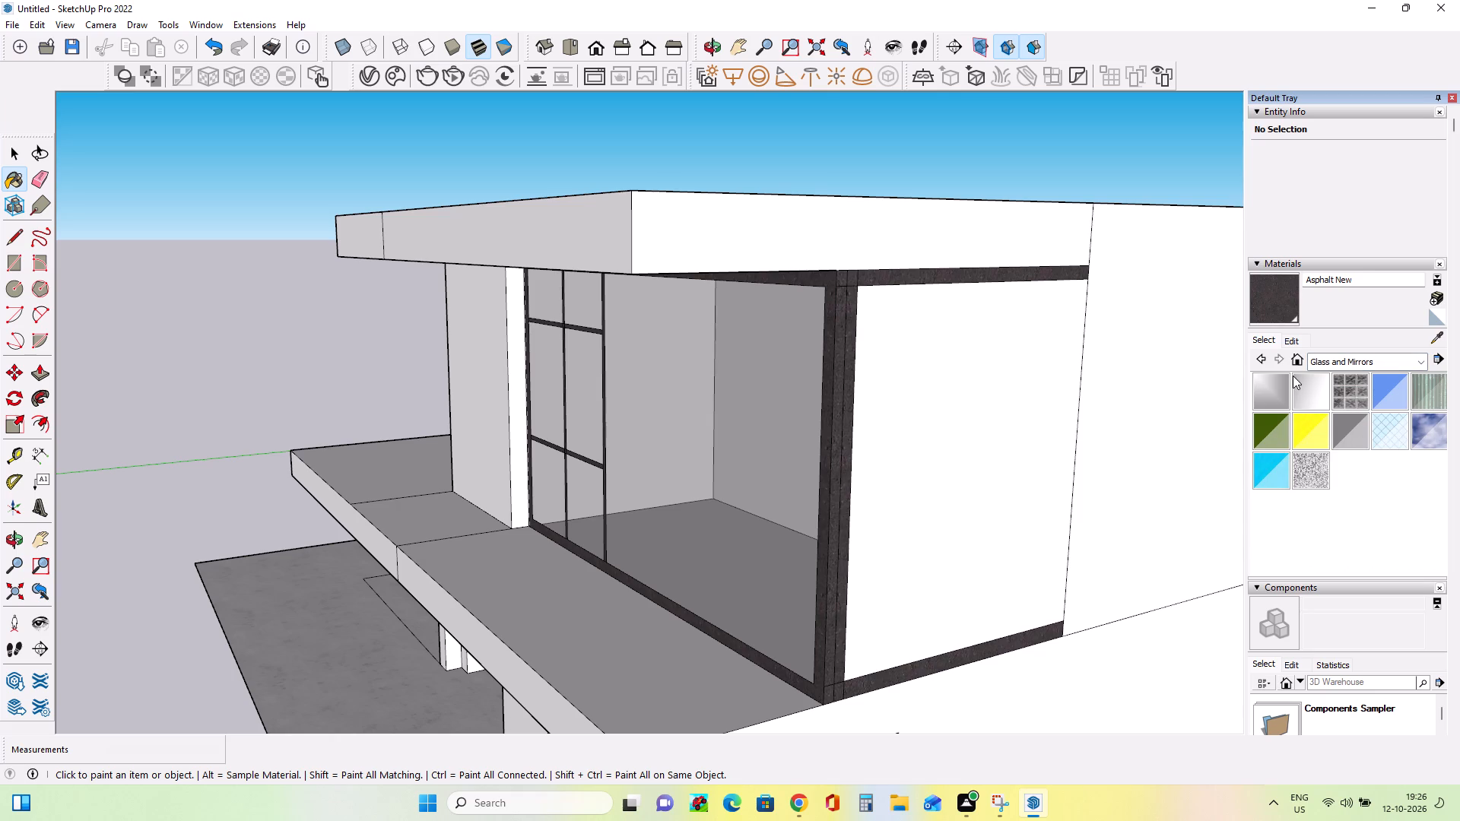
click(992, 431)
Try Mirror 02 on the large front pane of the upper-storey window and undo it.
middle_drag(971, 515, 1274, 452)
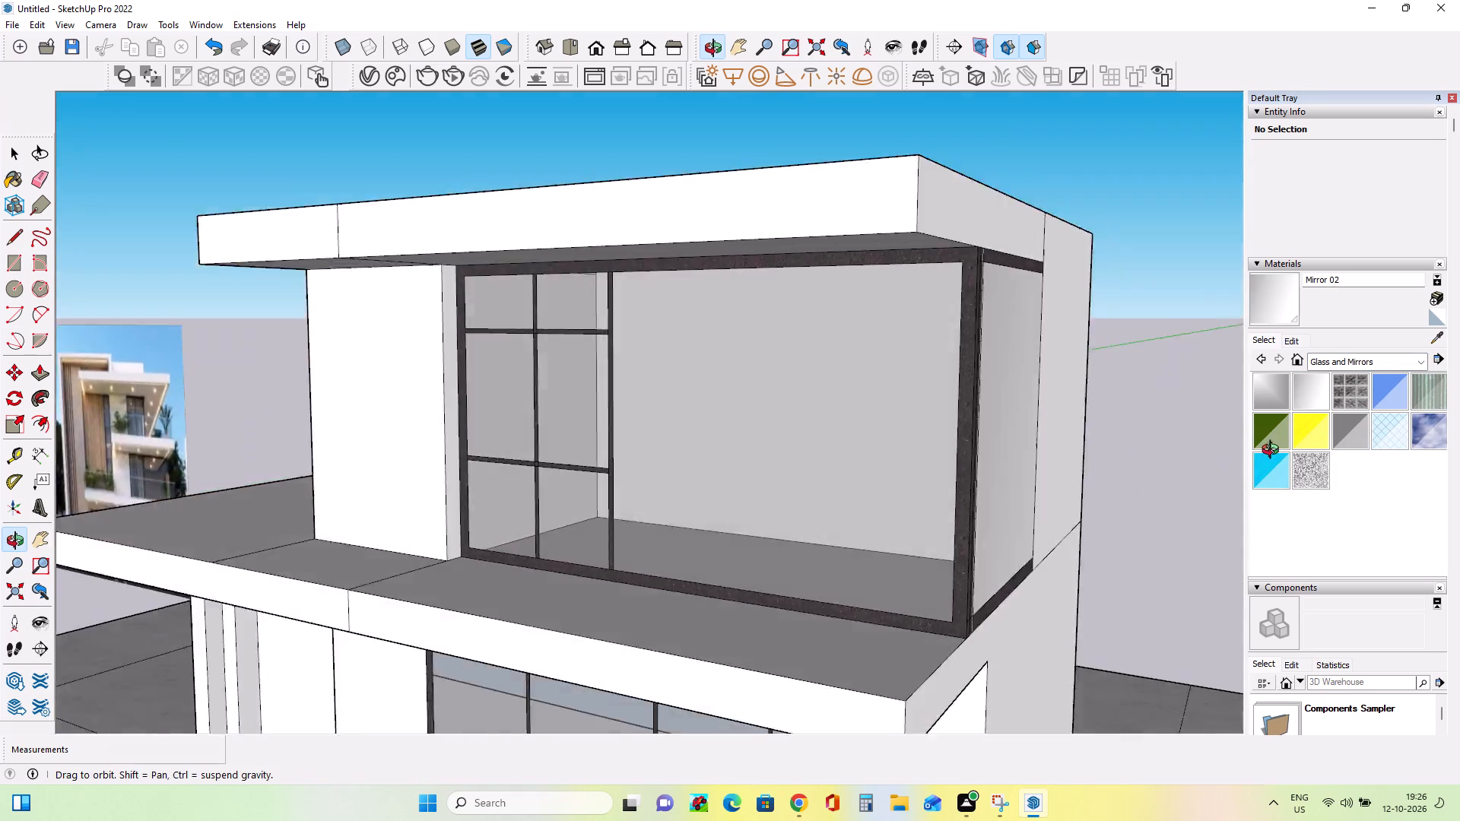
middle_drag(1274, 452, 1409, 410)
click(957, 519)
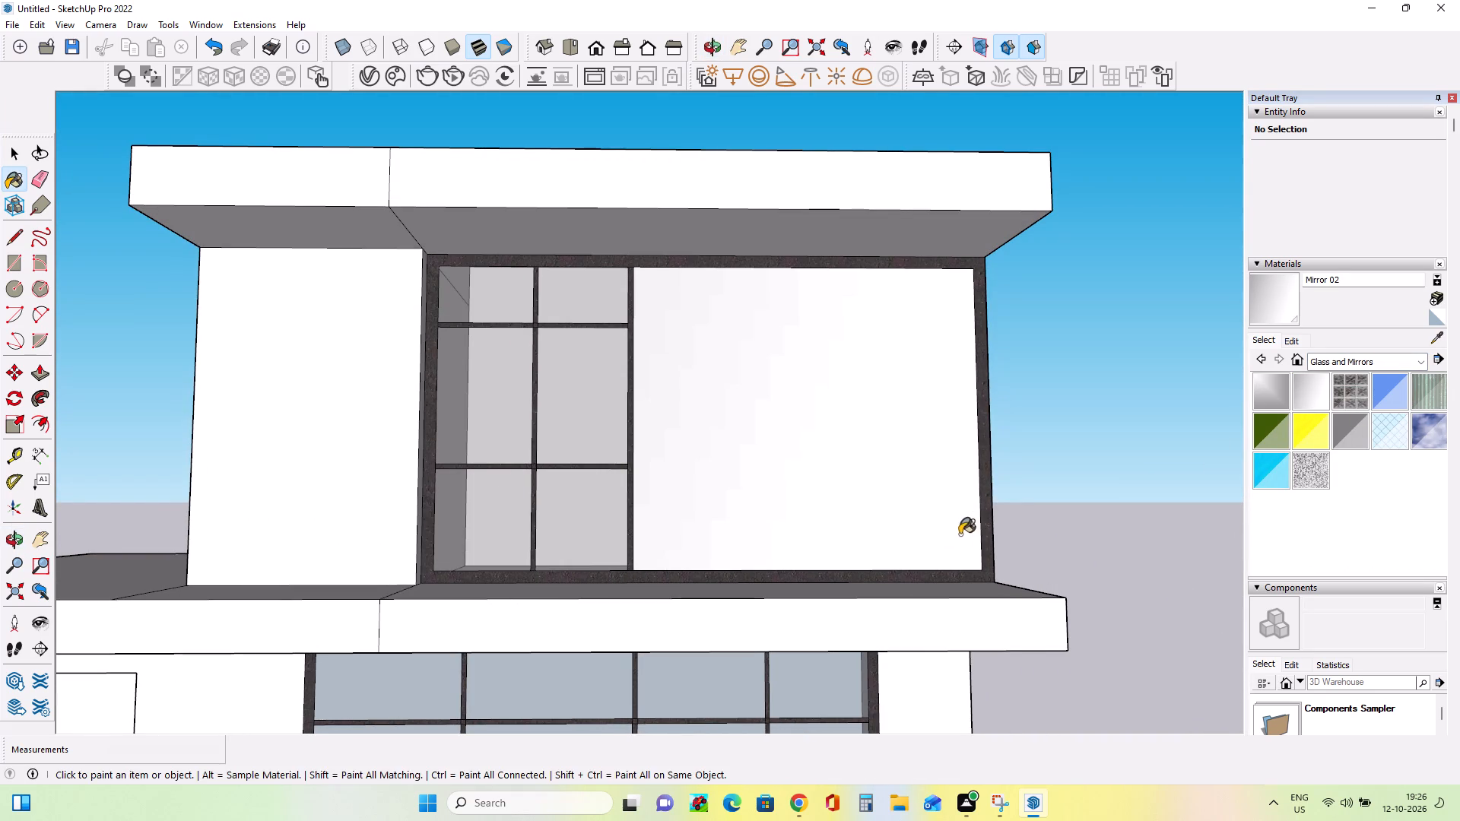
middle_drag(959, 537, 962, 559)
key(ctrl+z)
Delete the large undivided front pane of the upper-storey window.
middle_drag(944, 556, 920, 594)
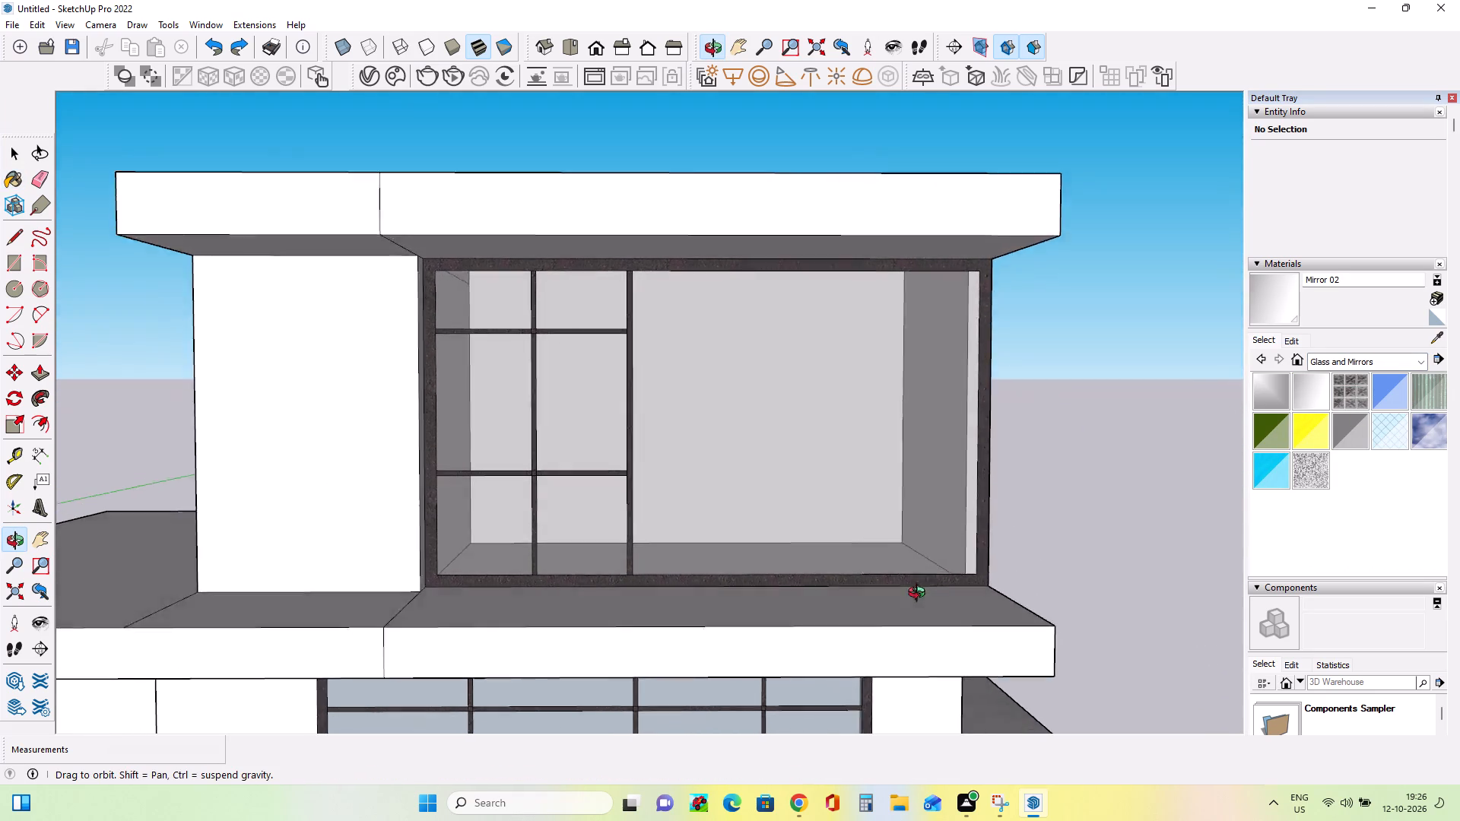
middle_drag(920, 594, 490, 626)
middle_drag(922, 540, 1296, 477)
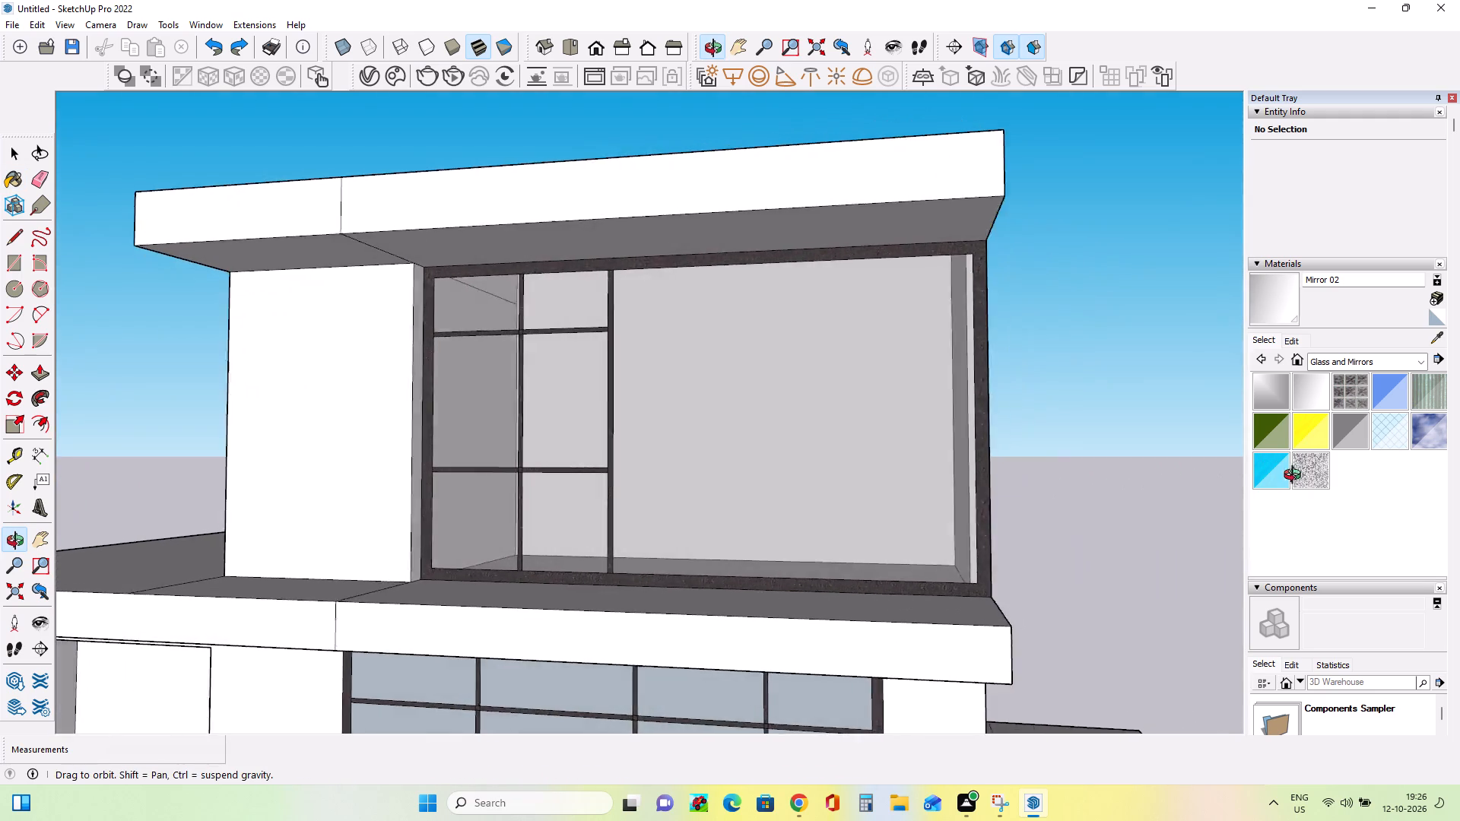
middle_drag(1296, 477, 1305, 488)
click(19, 147)
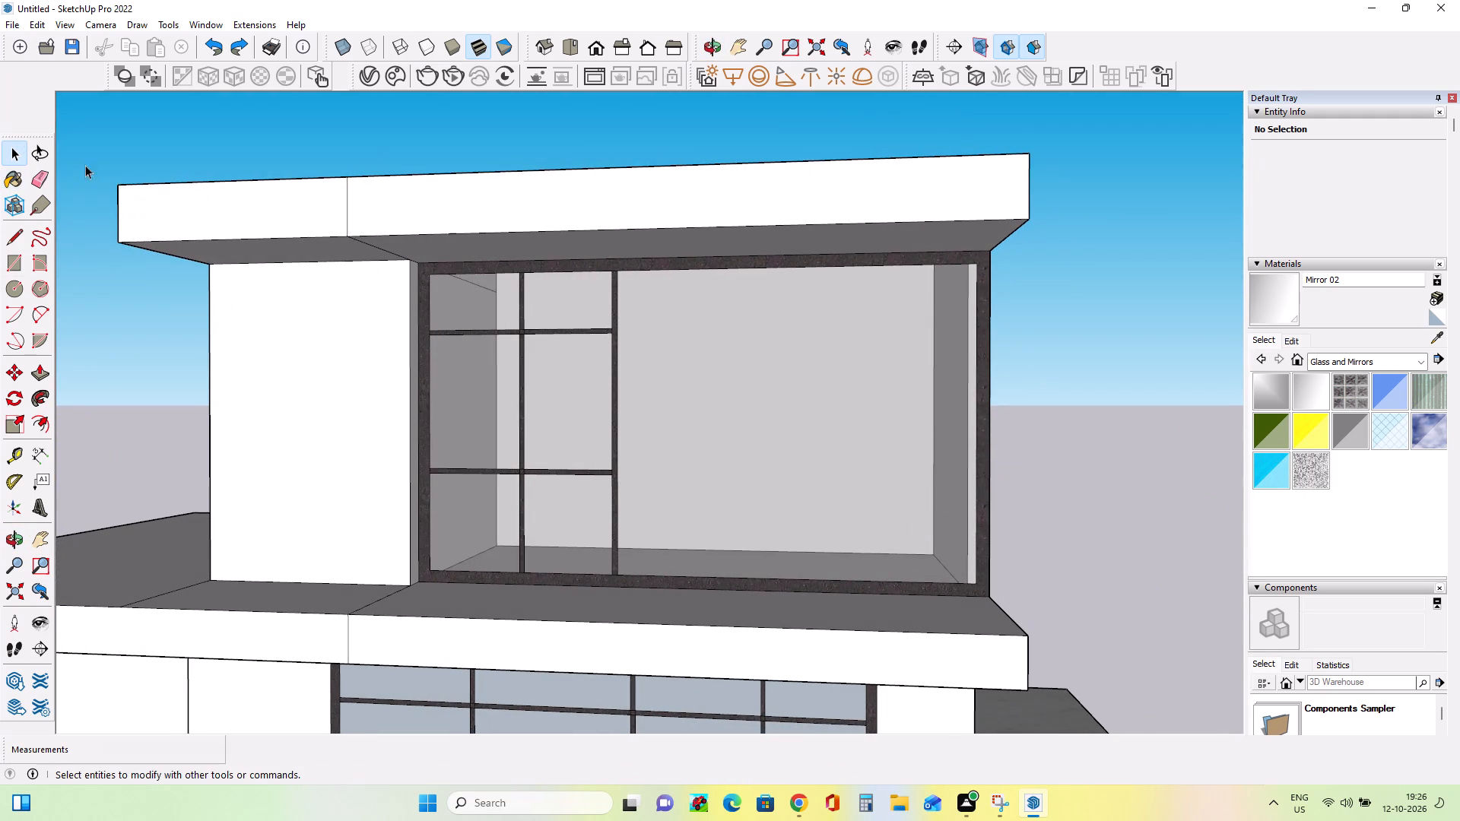
click(890, 440)
key(Delete)
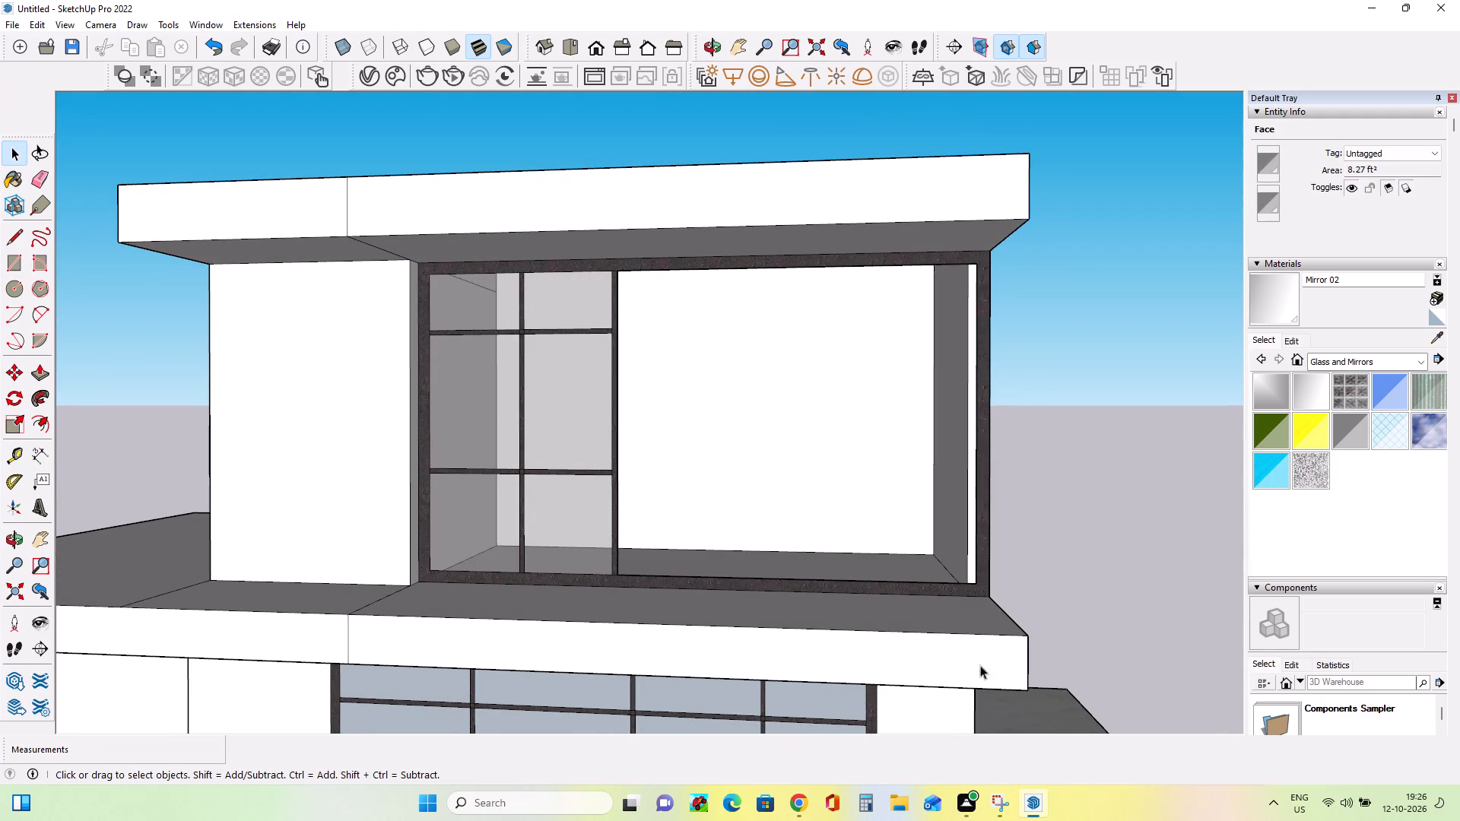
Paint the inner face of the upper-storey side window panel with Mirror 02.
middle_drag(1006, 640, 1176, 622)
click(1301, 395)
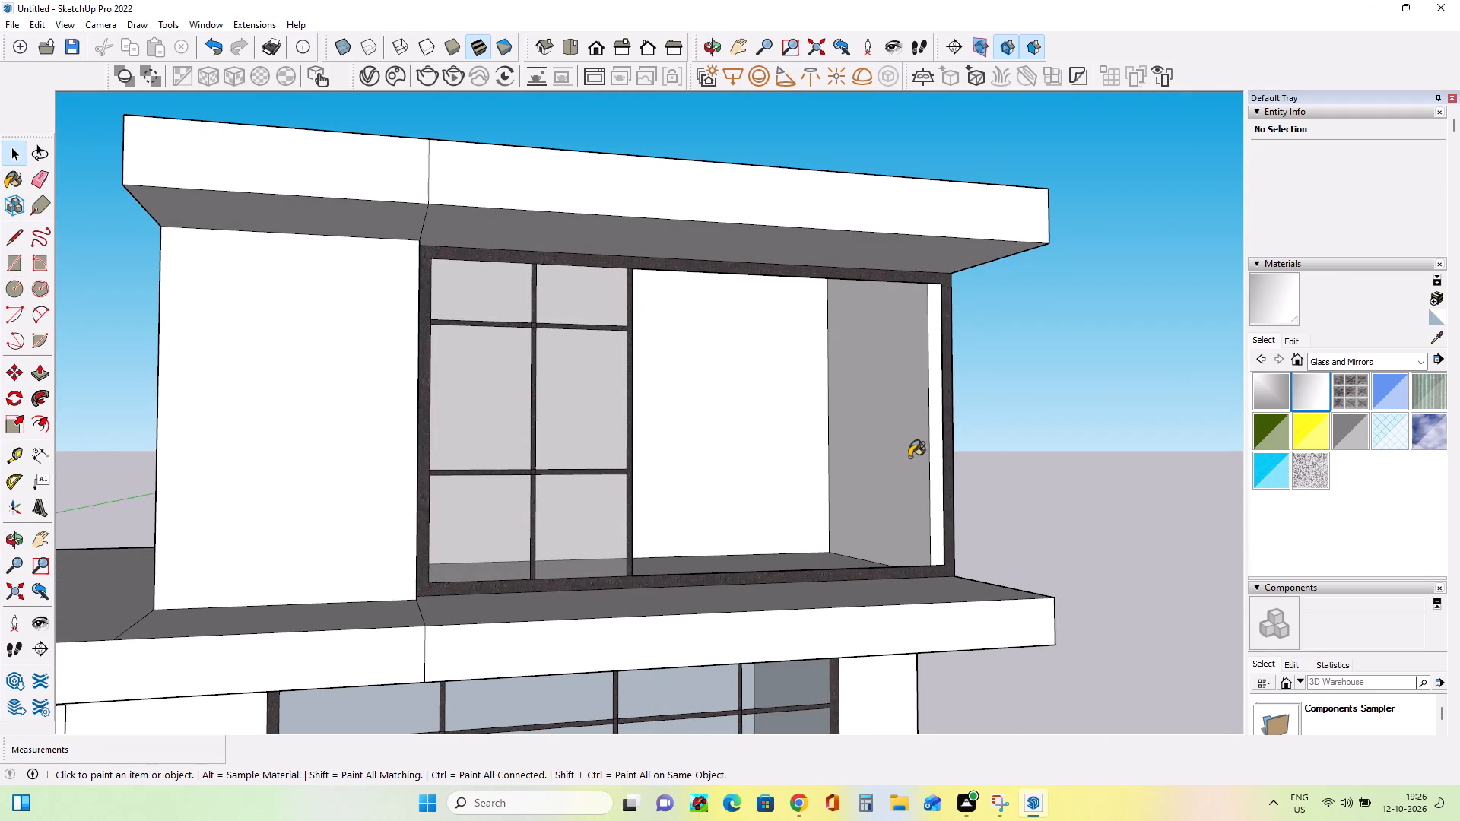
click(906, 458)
Paint the inner and outer faces of the upper-storey side window panel with Translucent Glass Gray.
middle_drag(950, 488, 795, 530)
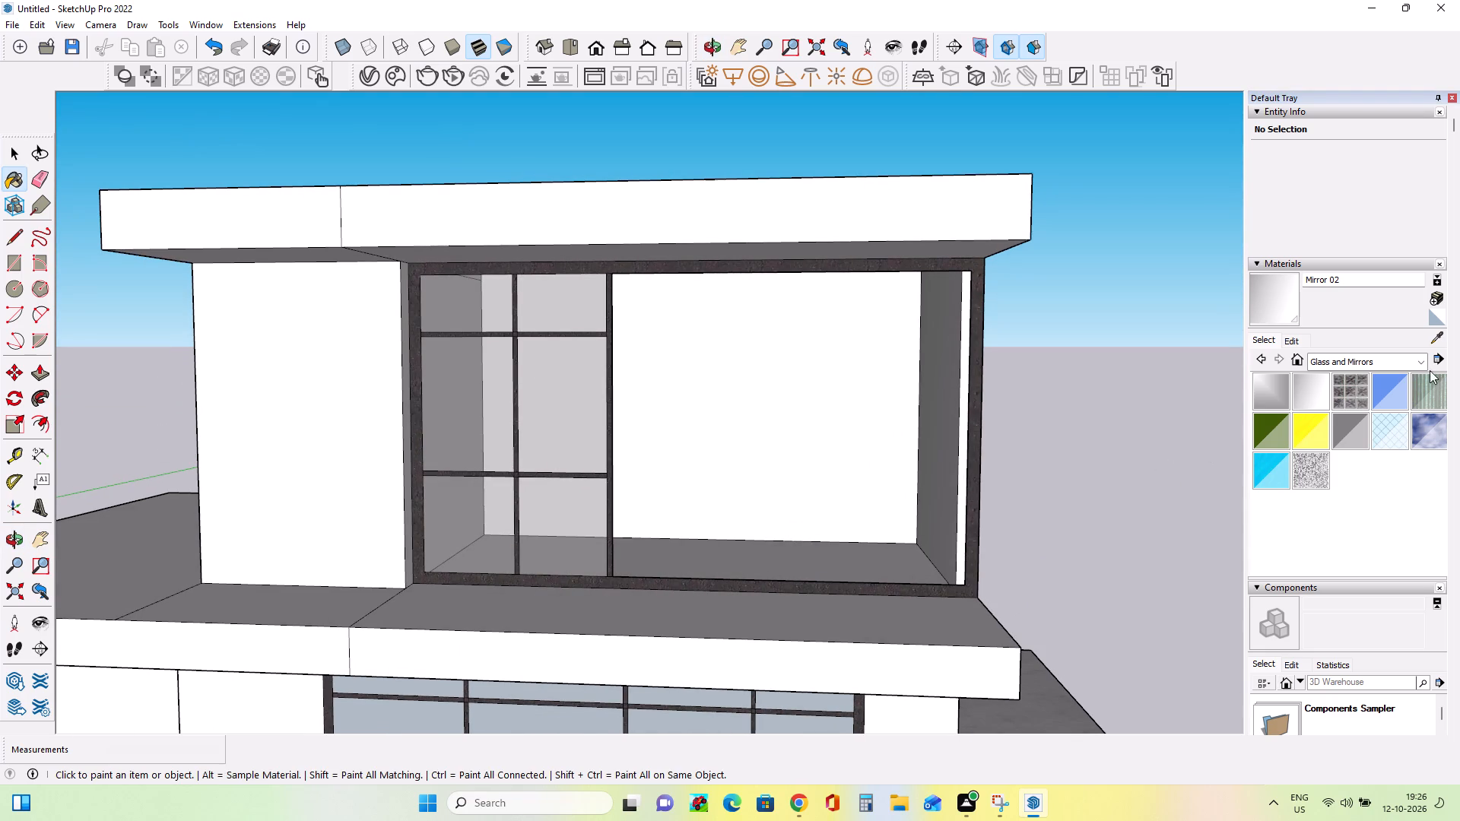
click(1350, 427)
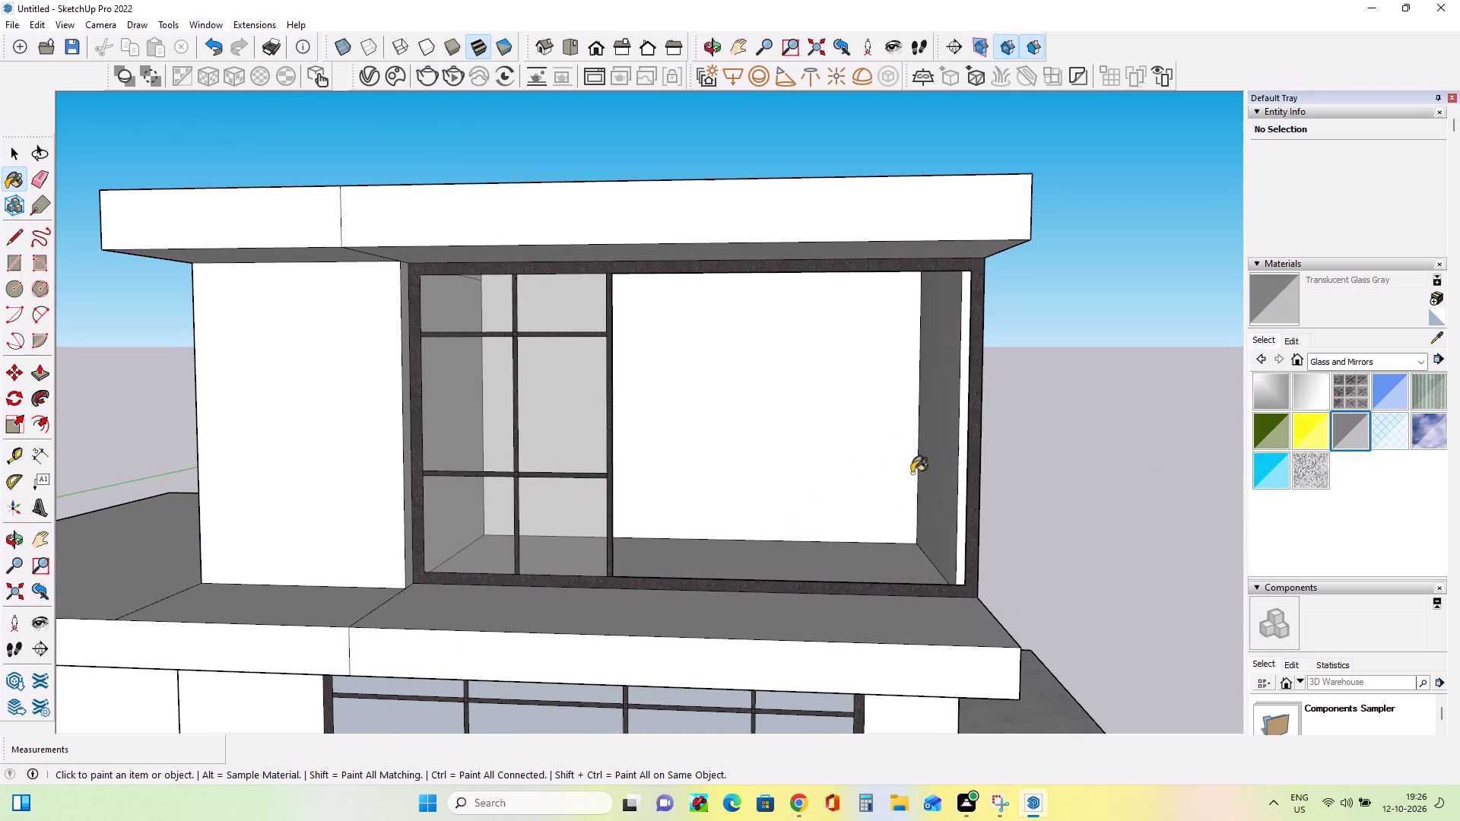
click(935, 476)
middle_drag(1096, 483, 621, 510)
click(779, 512)
middle_drag(712, 551, 719, 551)
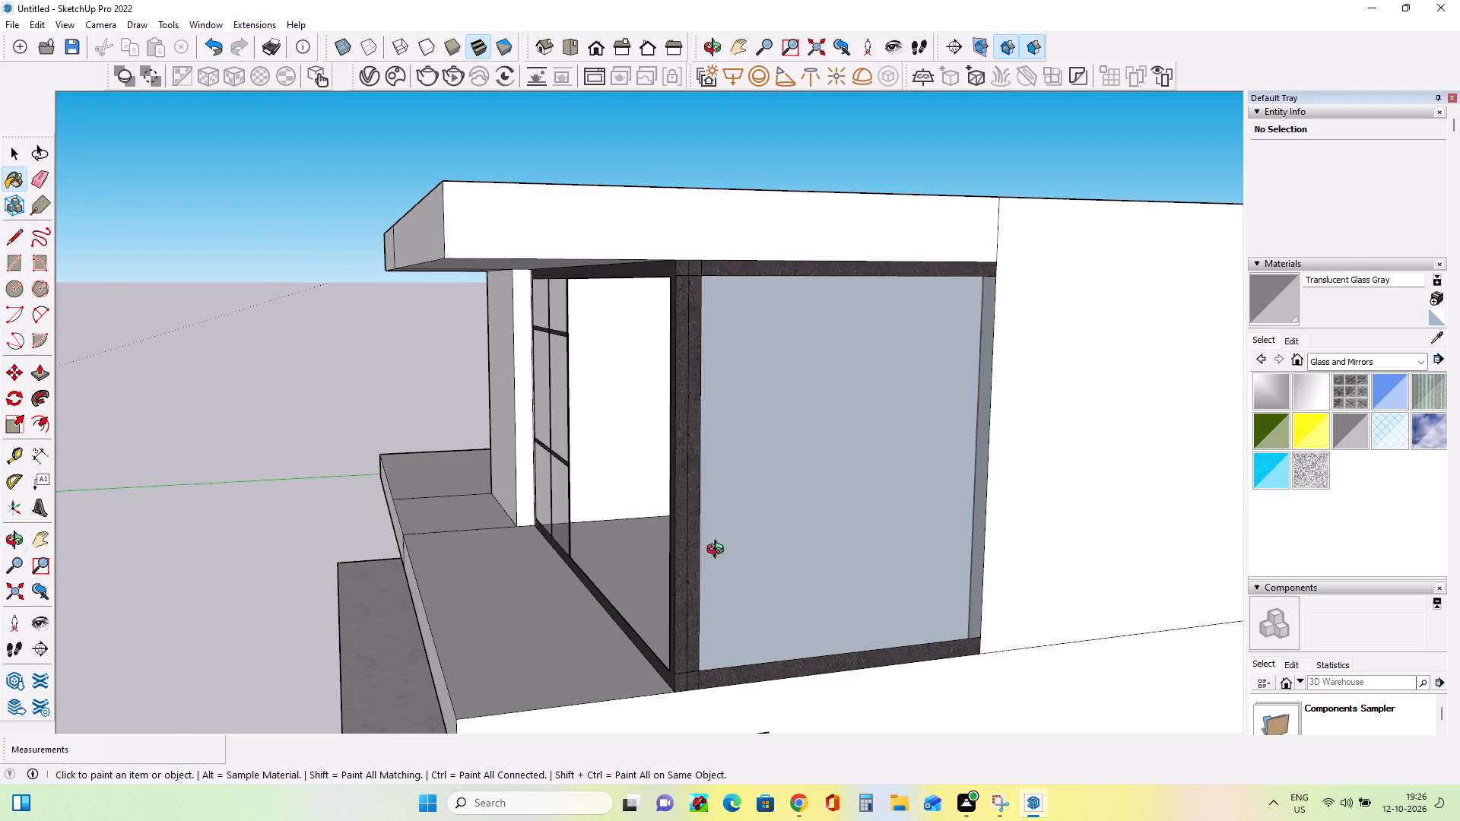
middle_drag(719, 551, 1319, 504)
click(890, 500)
middle_drag(968, 515, 815, 570)
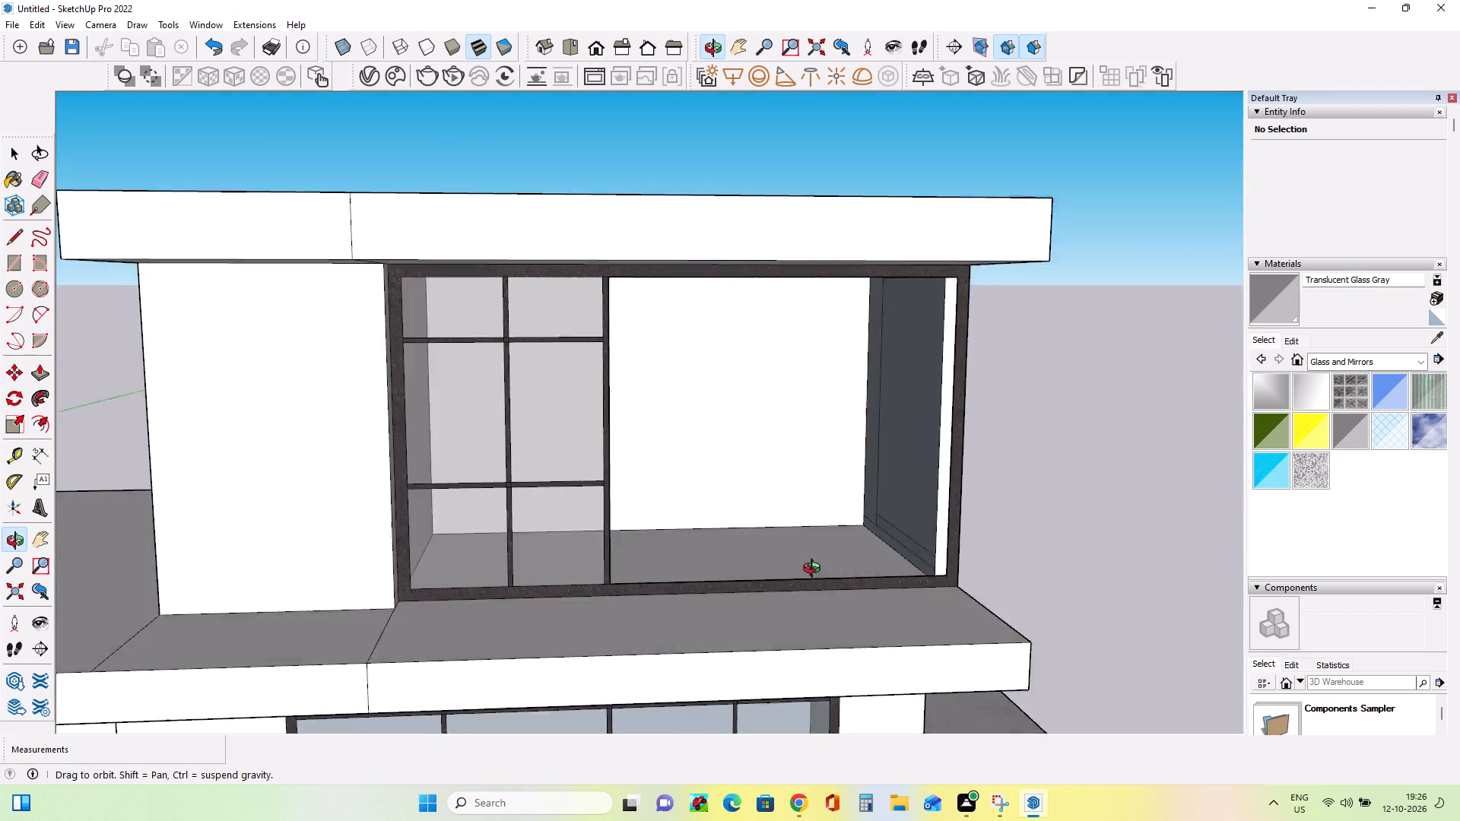
middle_drag(815, 570, 219, 526)
click(668, 531)
middle_drag(683, 548, 932, 589)
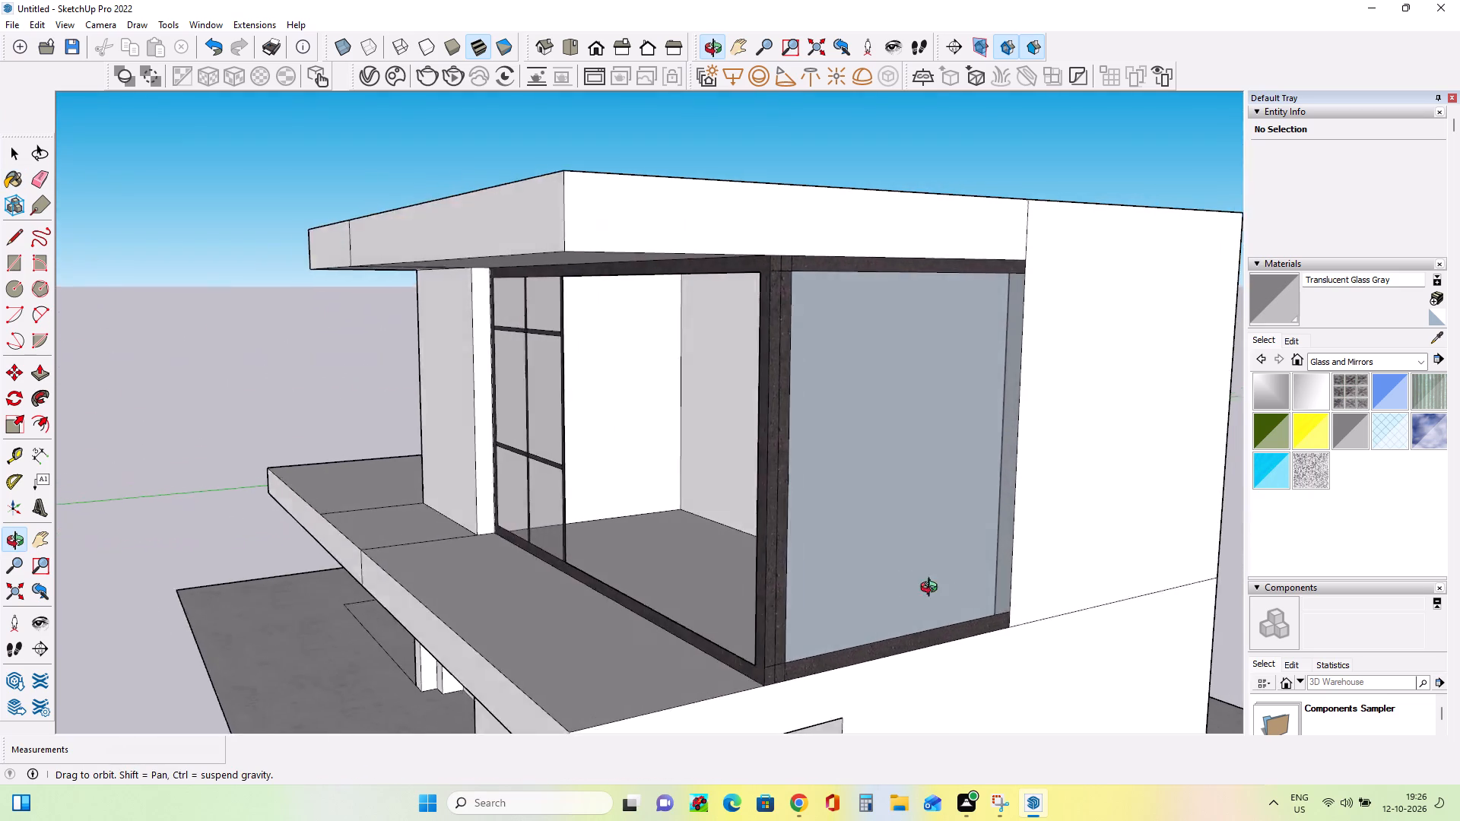
middle_drag(932, 589, 1118, 692)
Paint the inner faces and the remaining white edge faces of the upper-storey side window with Translucent Glass Gray.
middle_drag(793, 562, 1060, 539)
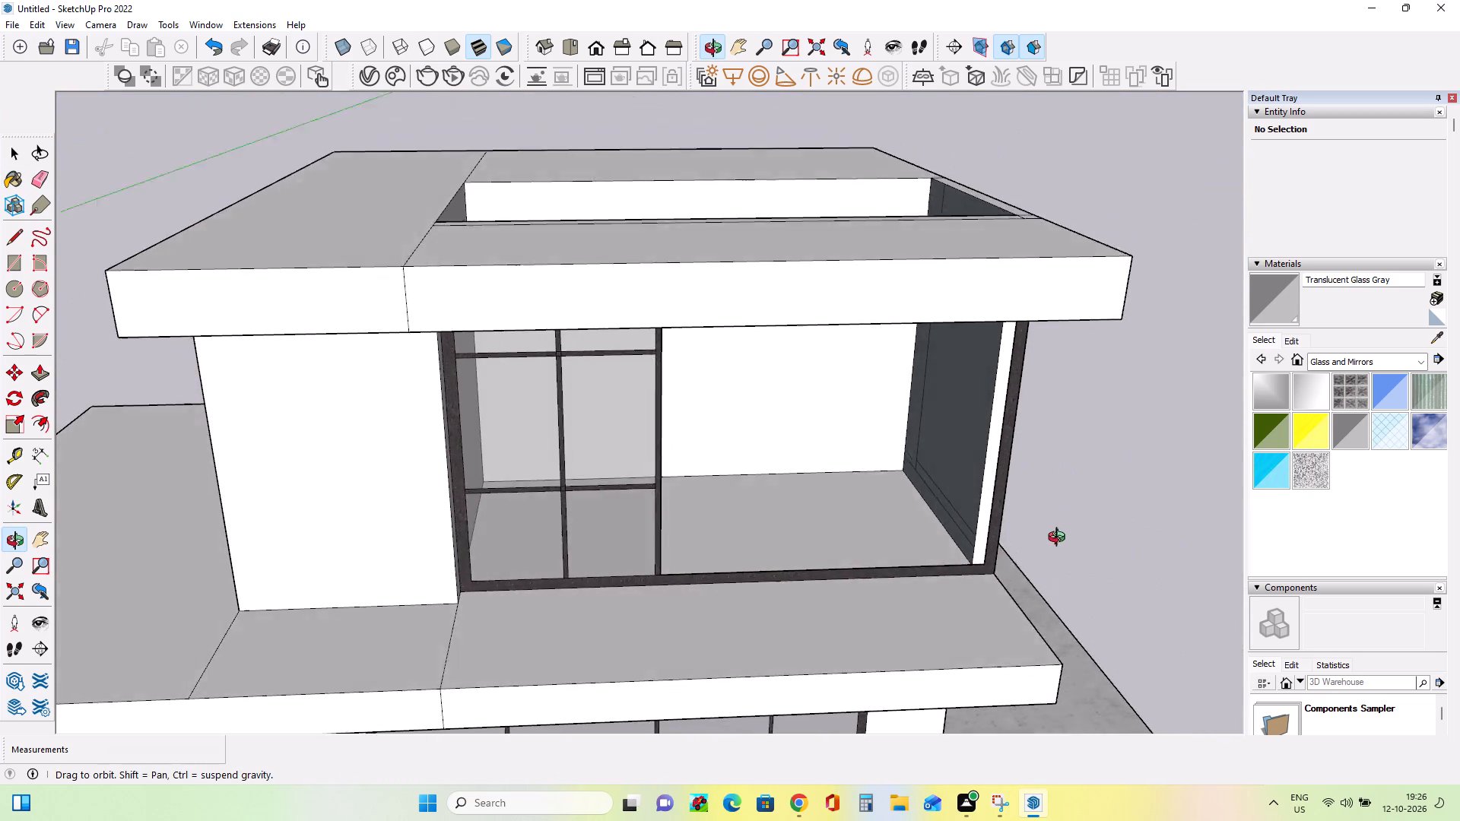
middle_drag(1060, 539, 1060, 537)
scroll(963, 510, up, 4)
middle_drag(964, 518, 1279, 440)
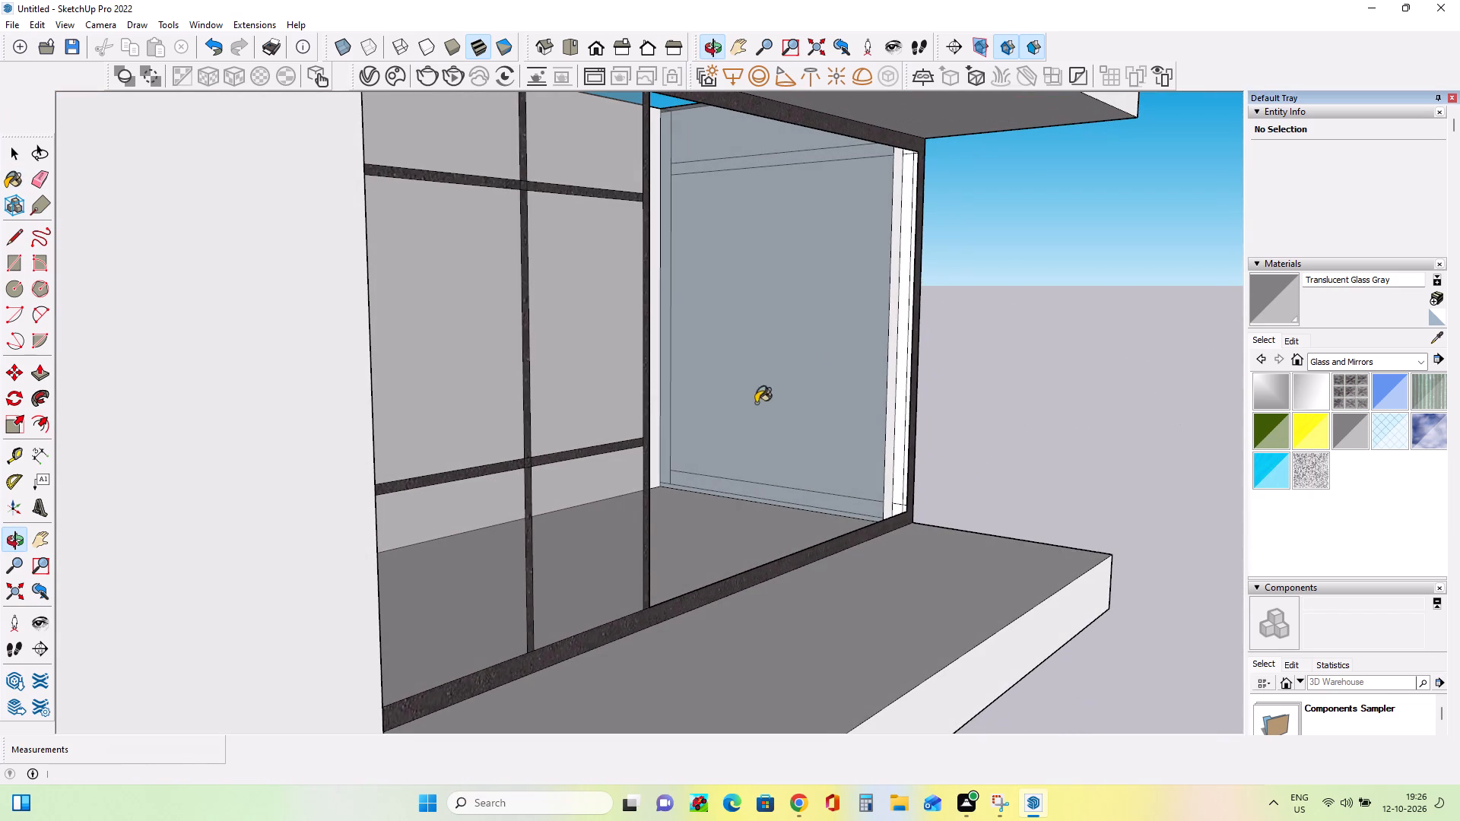
click(810, 361)
middle_drag(836, 401, 843, 428)
scroll(887, 436, up, 3)
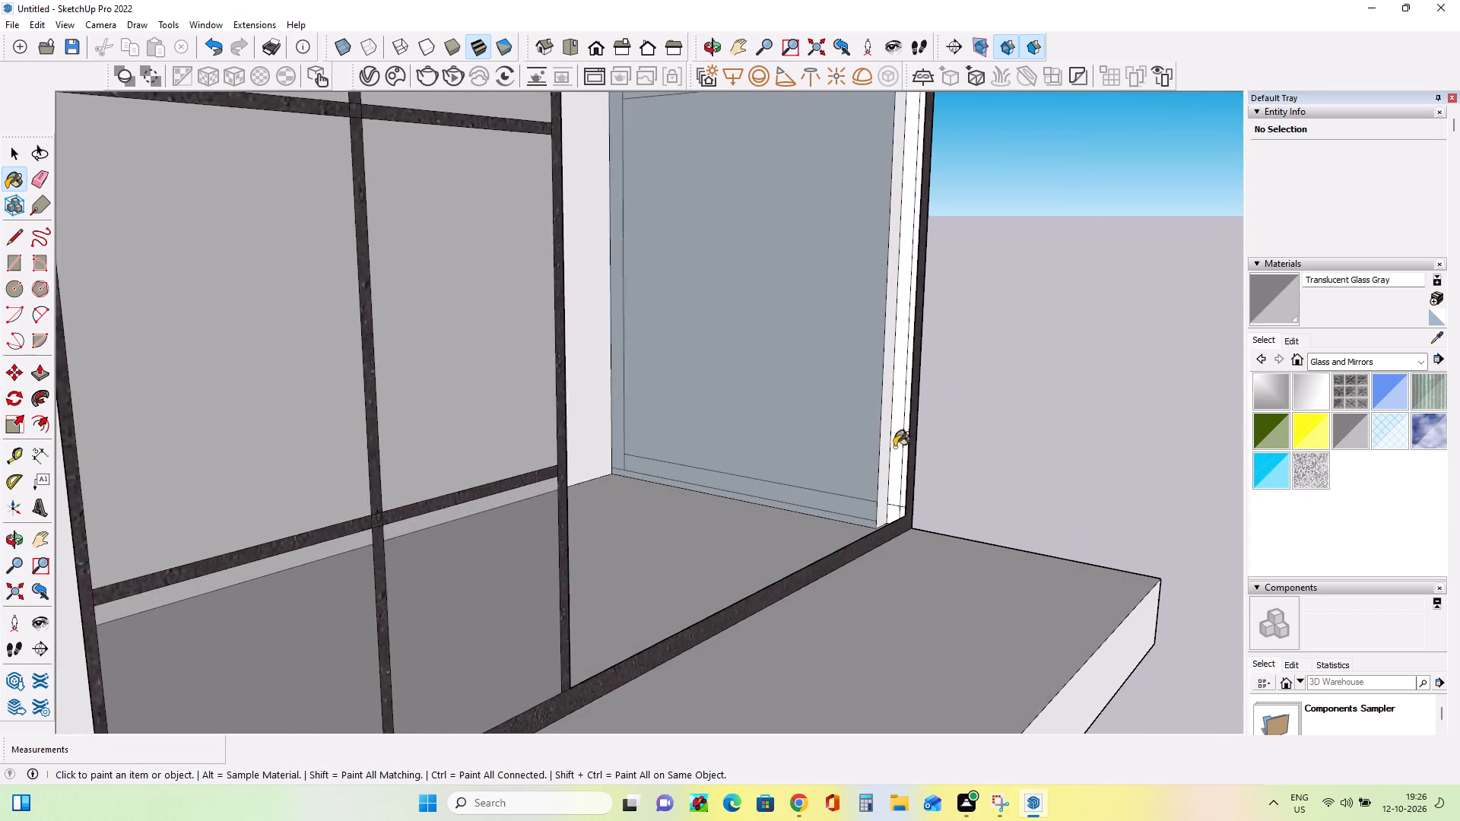
scroll(894, 447, up, 3)
click(877, 463)
middle_drag(814, 433, 721, 445)
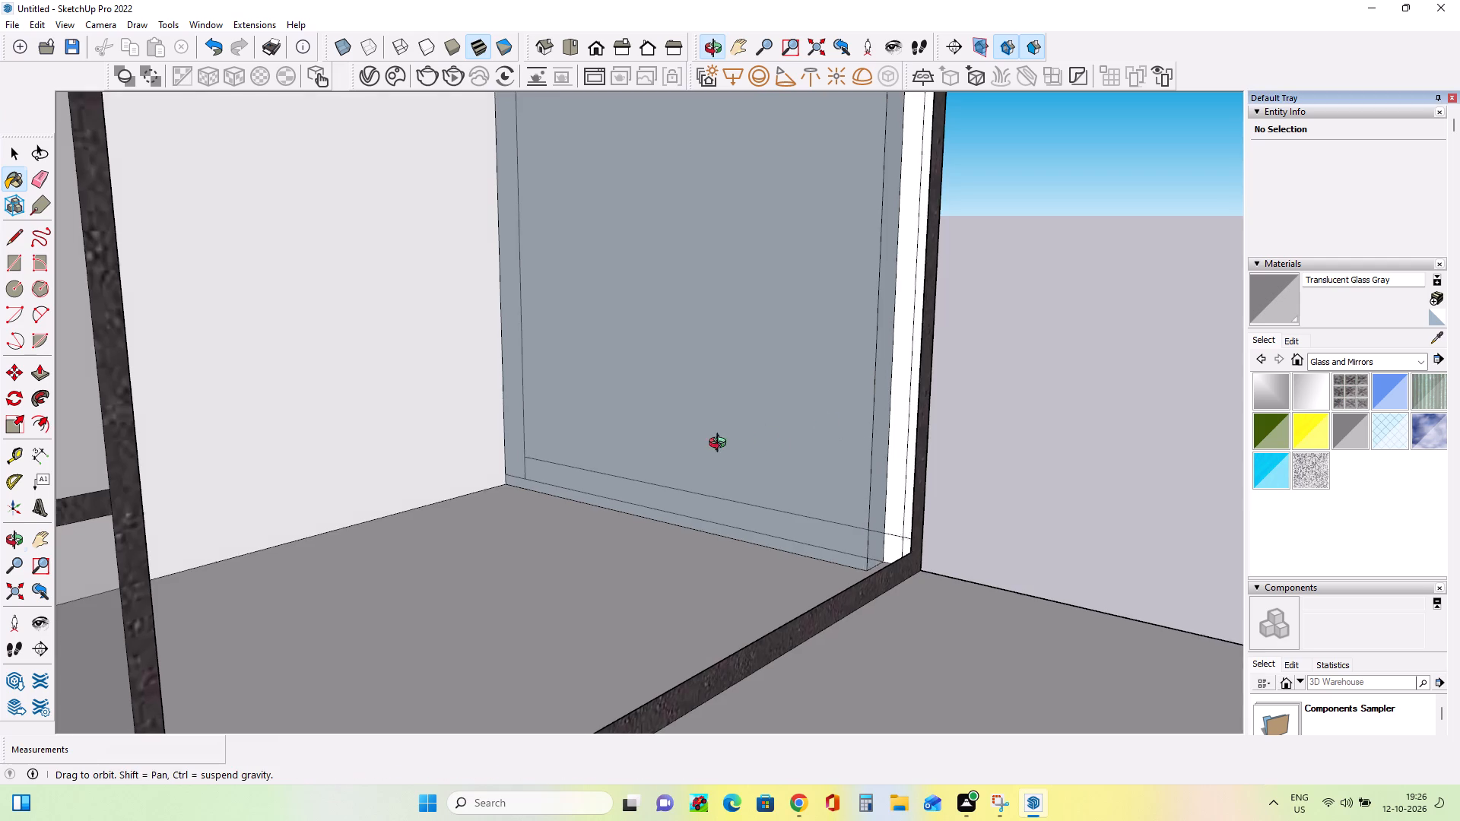
middle_drag(721, 445, 136, 727)
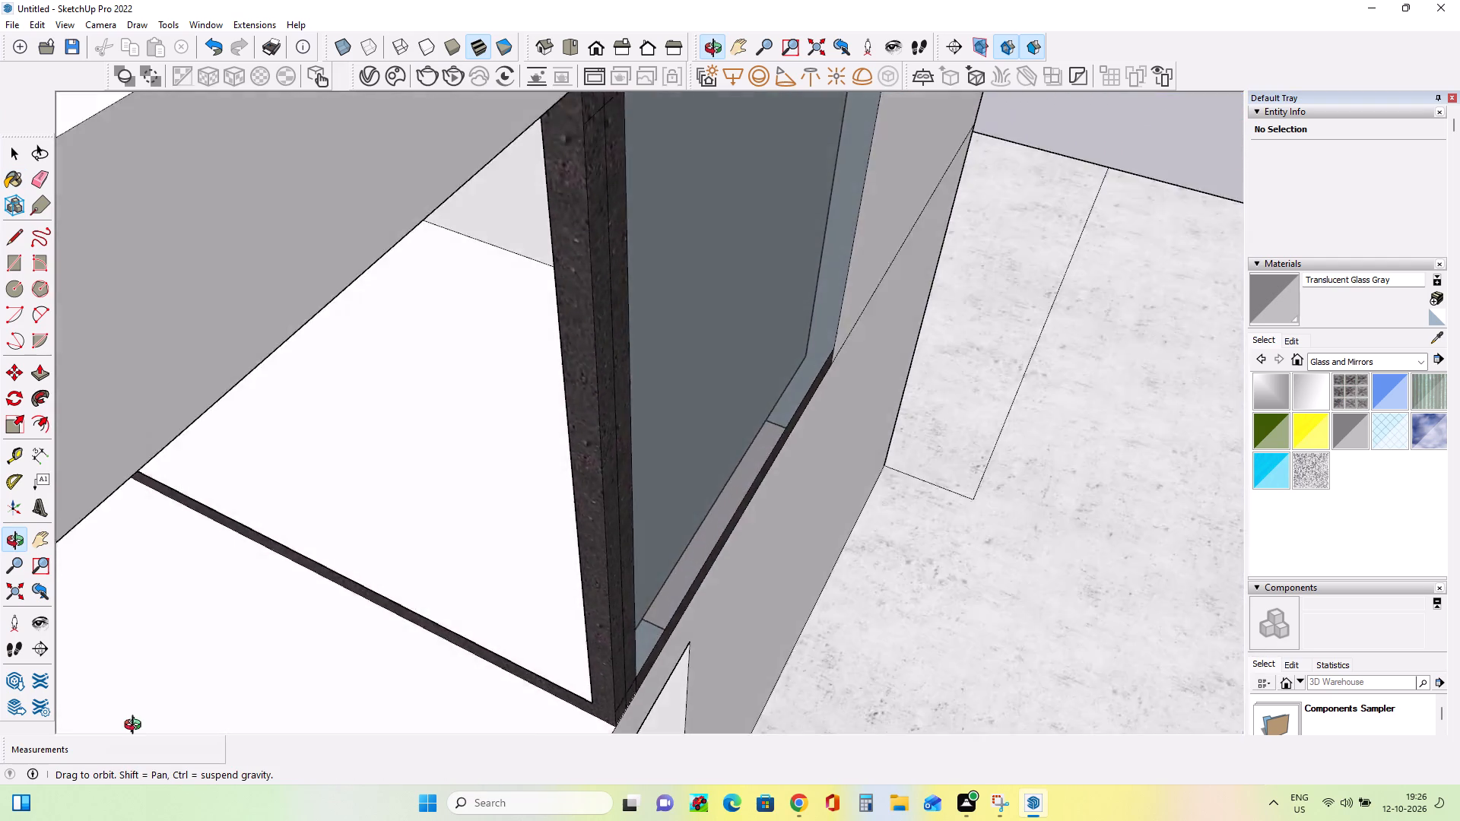
middle_drag(136, 727, 186, 385)
scroll(177, 373, down, 9)
middle_drag(283, 413, 343, 447)
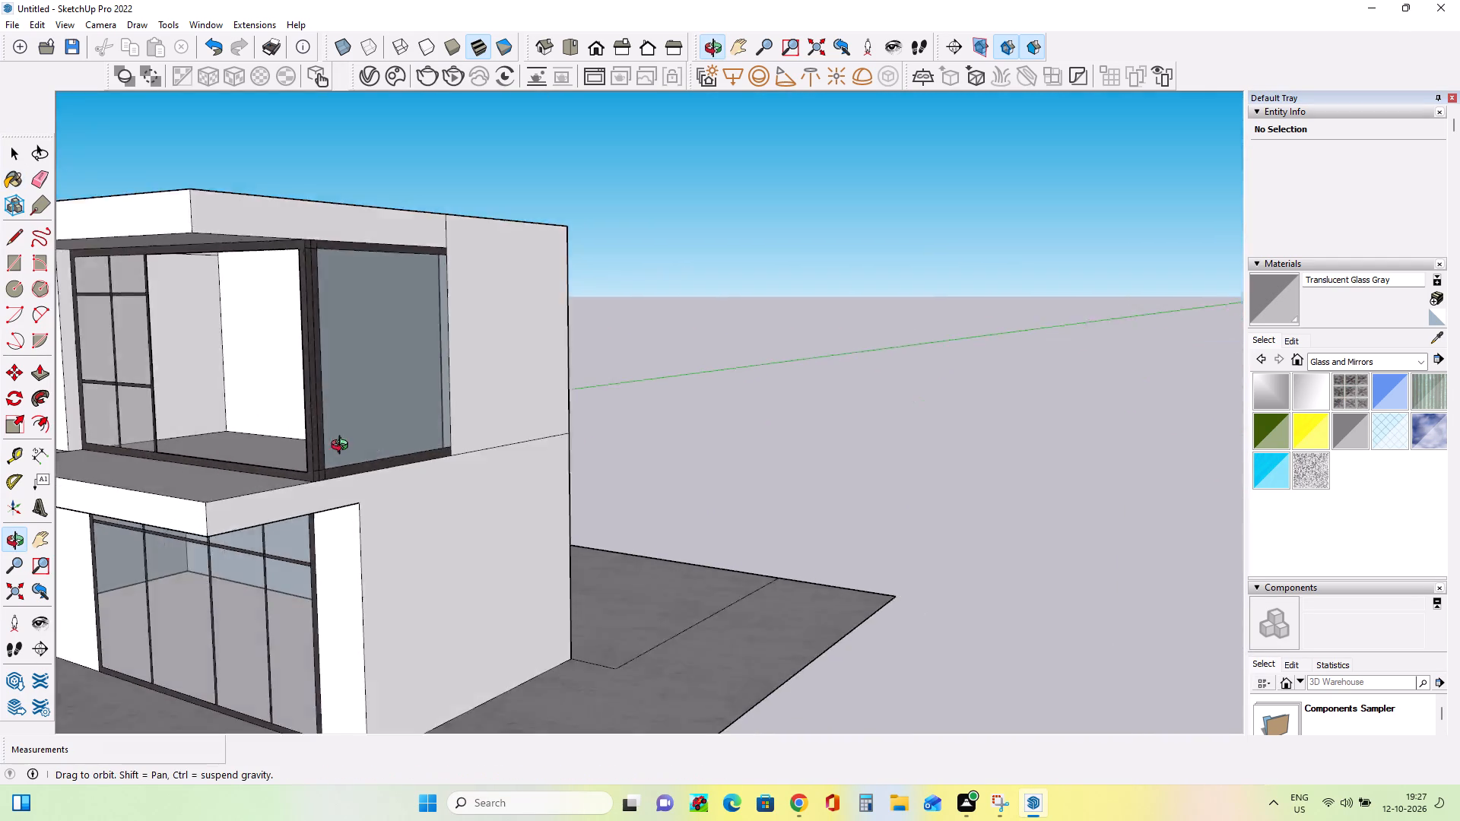
middle_drag(343, 447, 693, 419)
click(630, 390)
Delete the inner glass face of the upper-storey side window.
scroll(606, 374, up, 4)
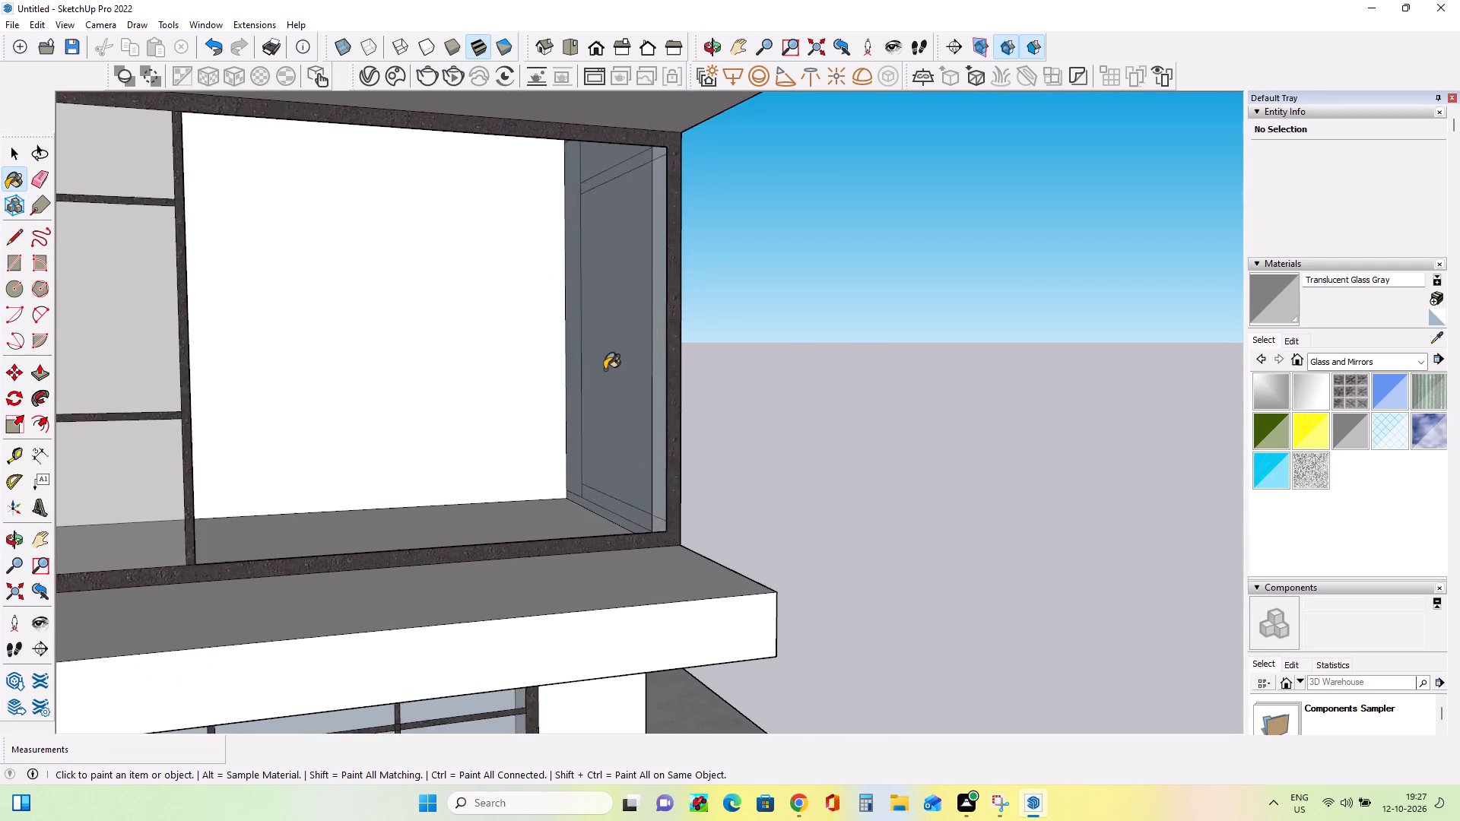
scroll(605, 369, up, 3)
middle_drag(629, 401, 681, 412)
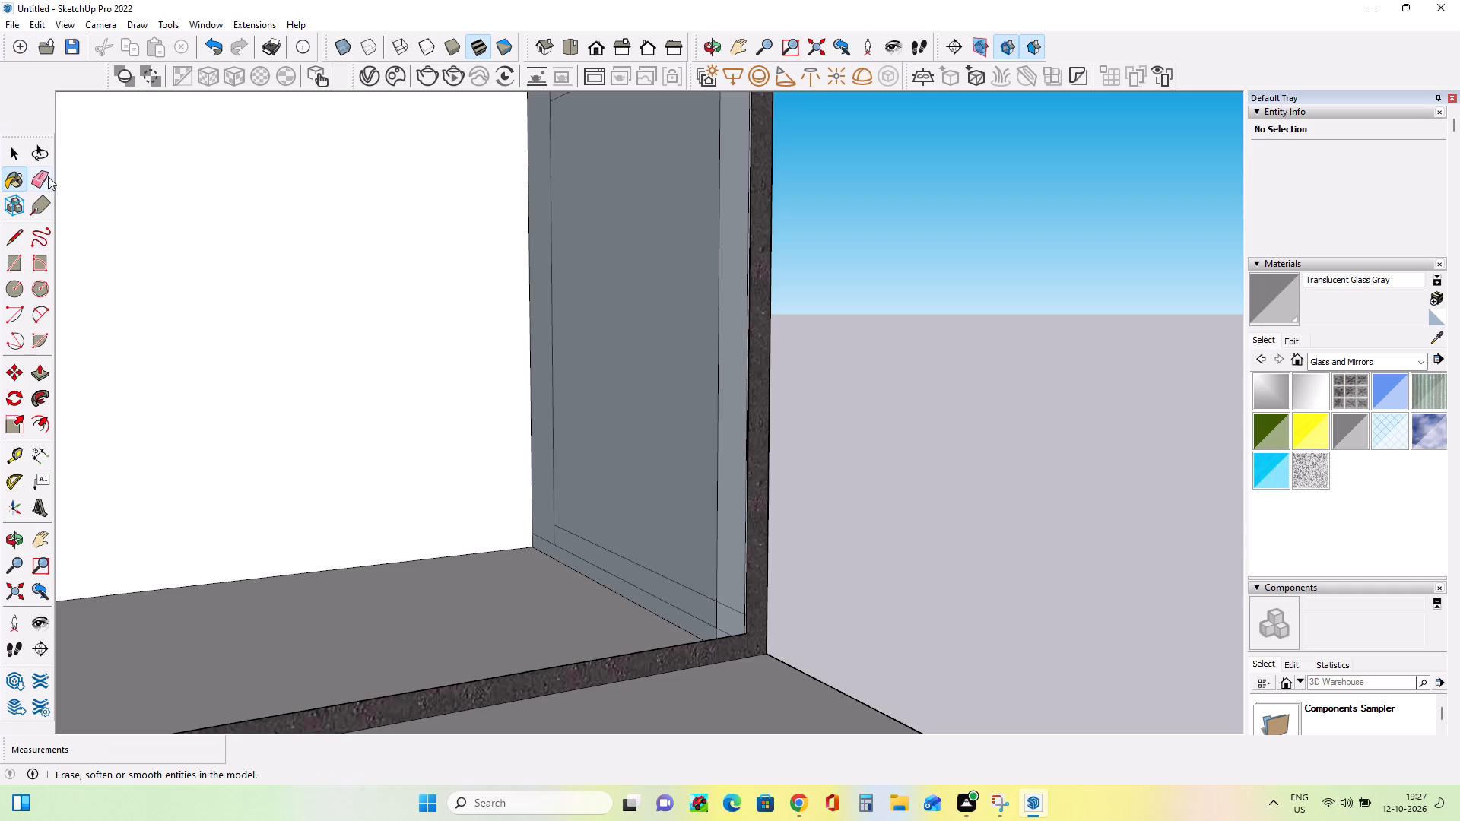
click(18, 160)
click(655, 358)
key(Delete)
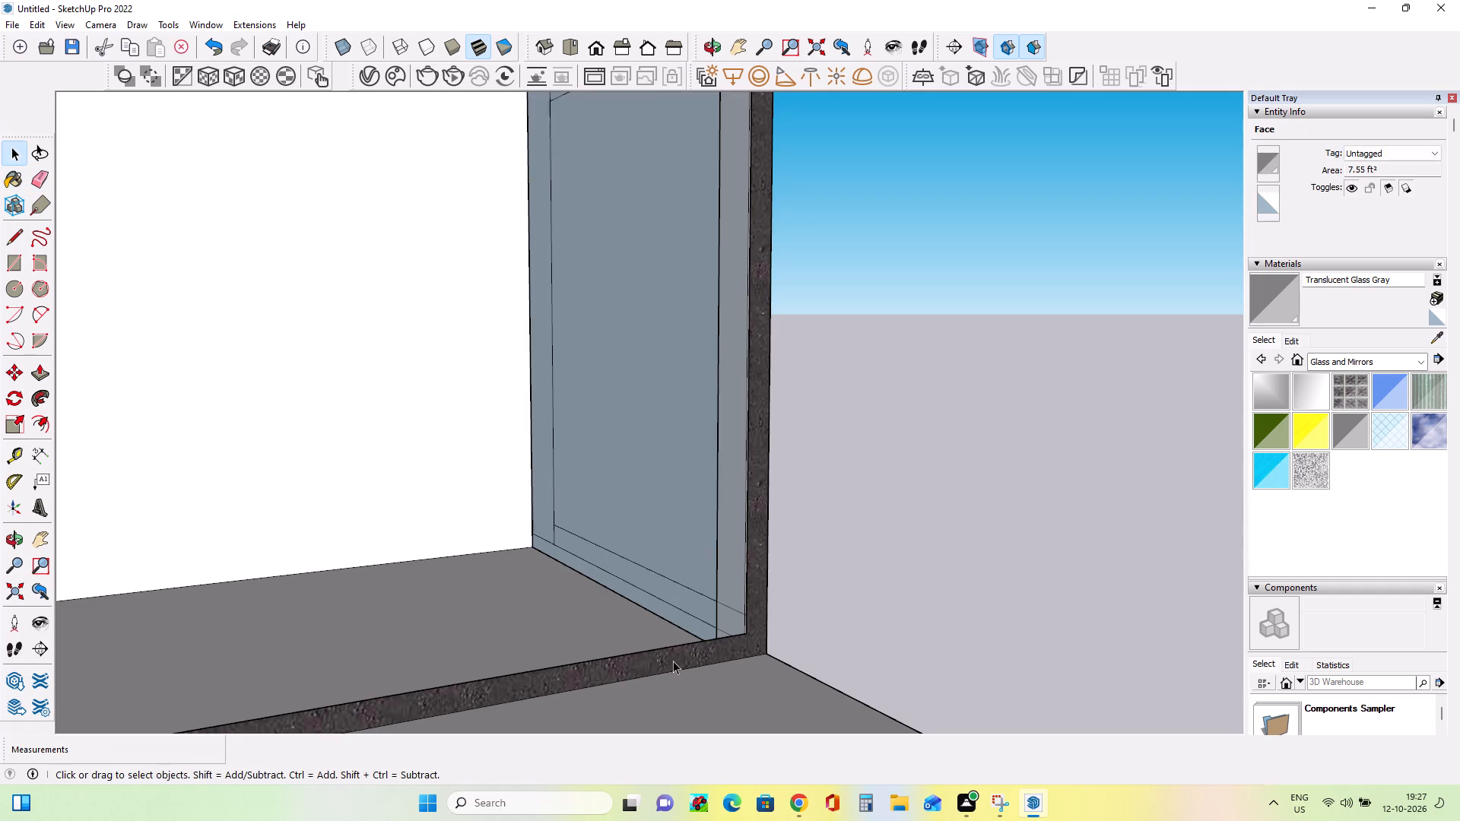
Draw a vertical line about 2' 8" long between the bottom and top frames of the large open front bay upstairs.
middle_drag(700, 566, 414, 559)
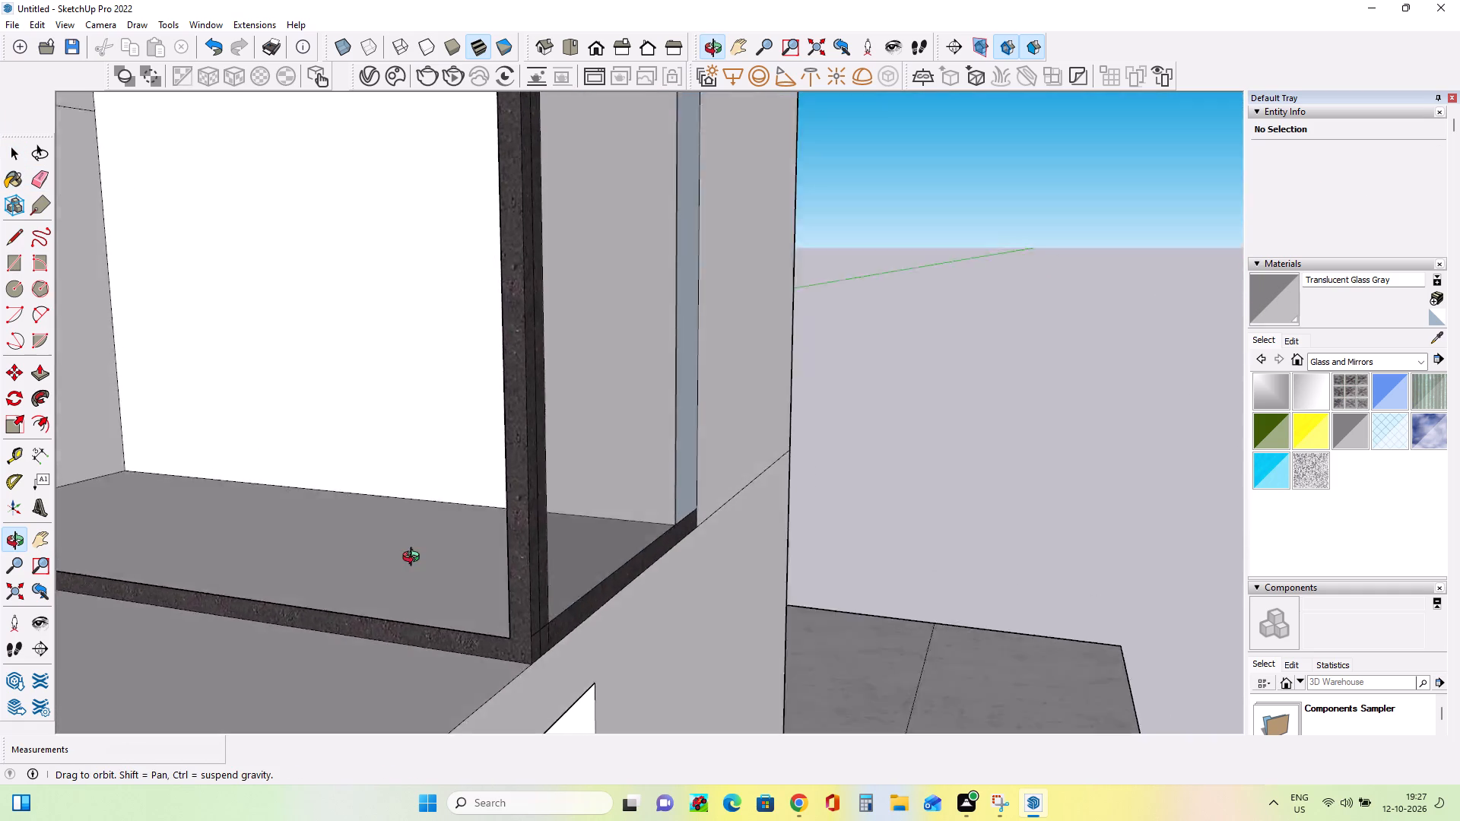
middle_drag(414, 559, 570, 586)
scroll(570, 586, down, 8)
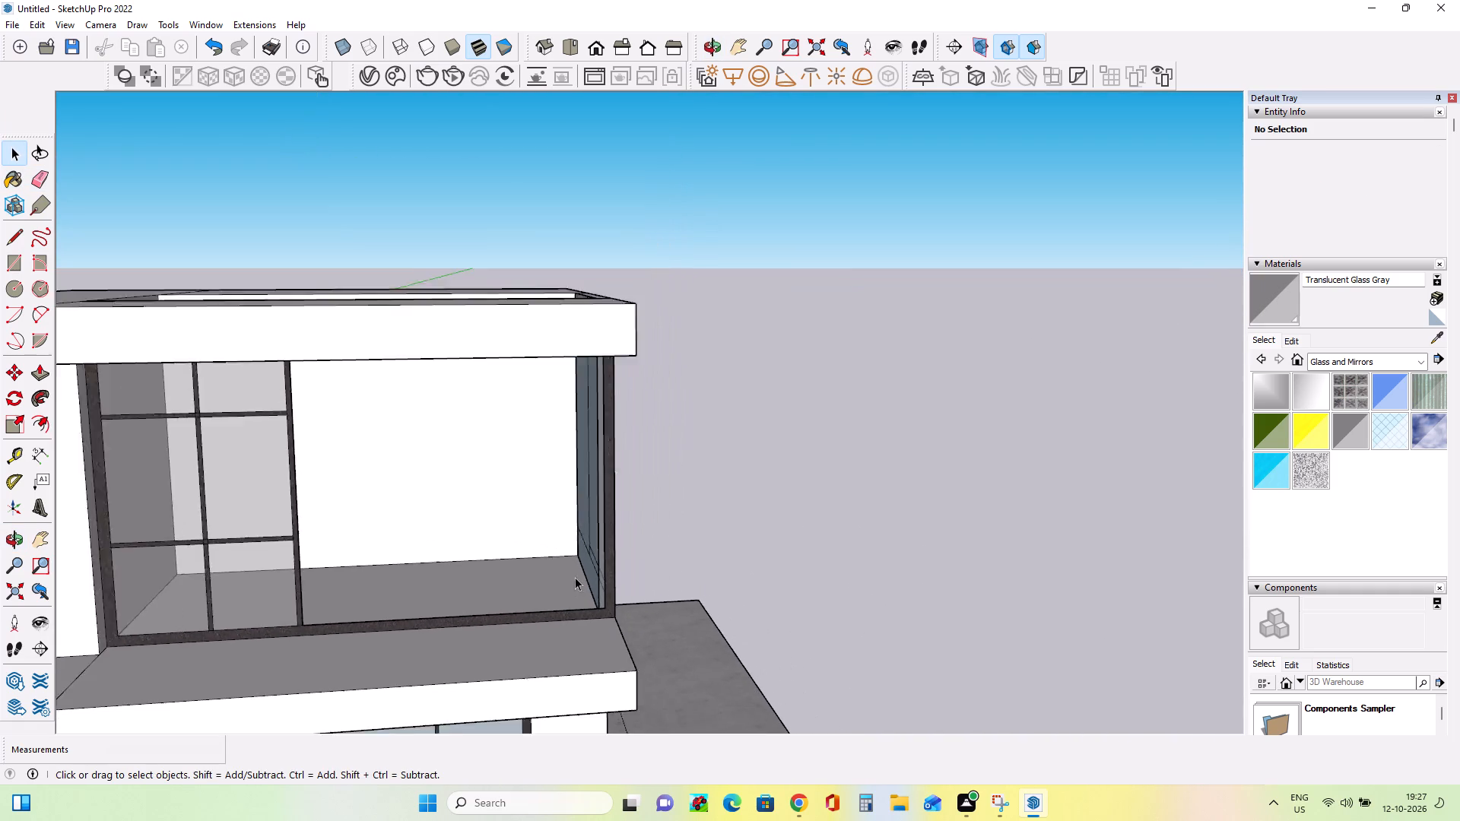
scroll(575, 577, down, 1)
scroll(575, 577, up, 1)
scroll(575, 577, down, 2)
scroll(684, 588, up, 1)
middle_drag(674, 588, 442, 588)
scroll(442, 588, down, 2)
scroll(520, 576, down, 4)
middle_drag(586, 571, 640, 563)
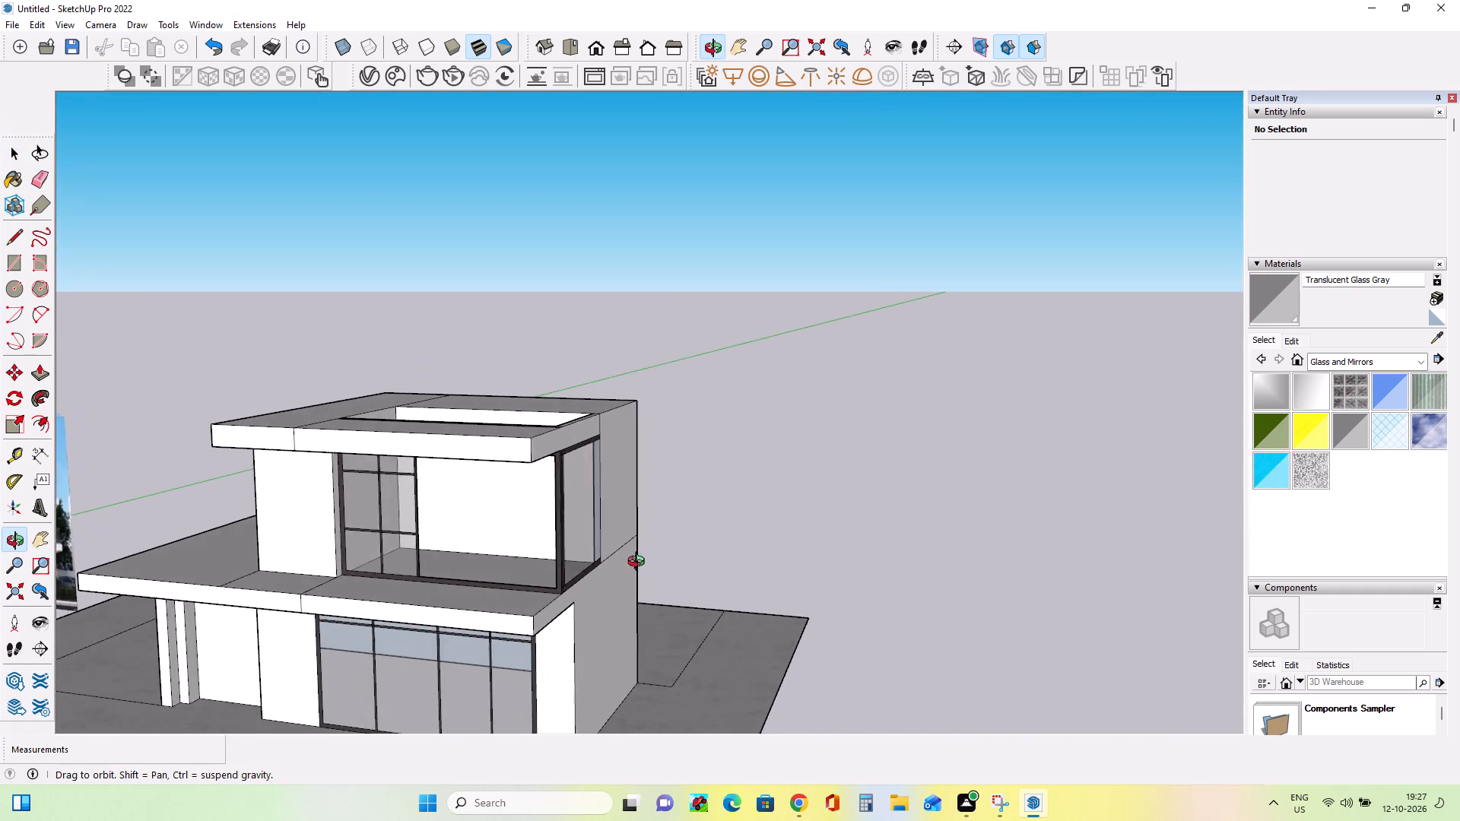
middle_drag(640, 563, 649, 566)
scroll(346, 565, up, 3)
scroll(449, 566, up, 1)
middle_drag(452, 566, 483, 556)
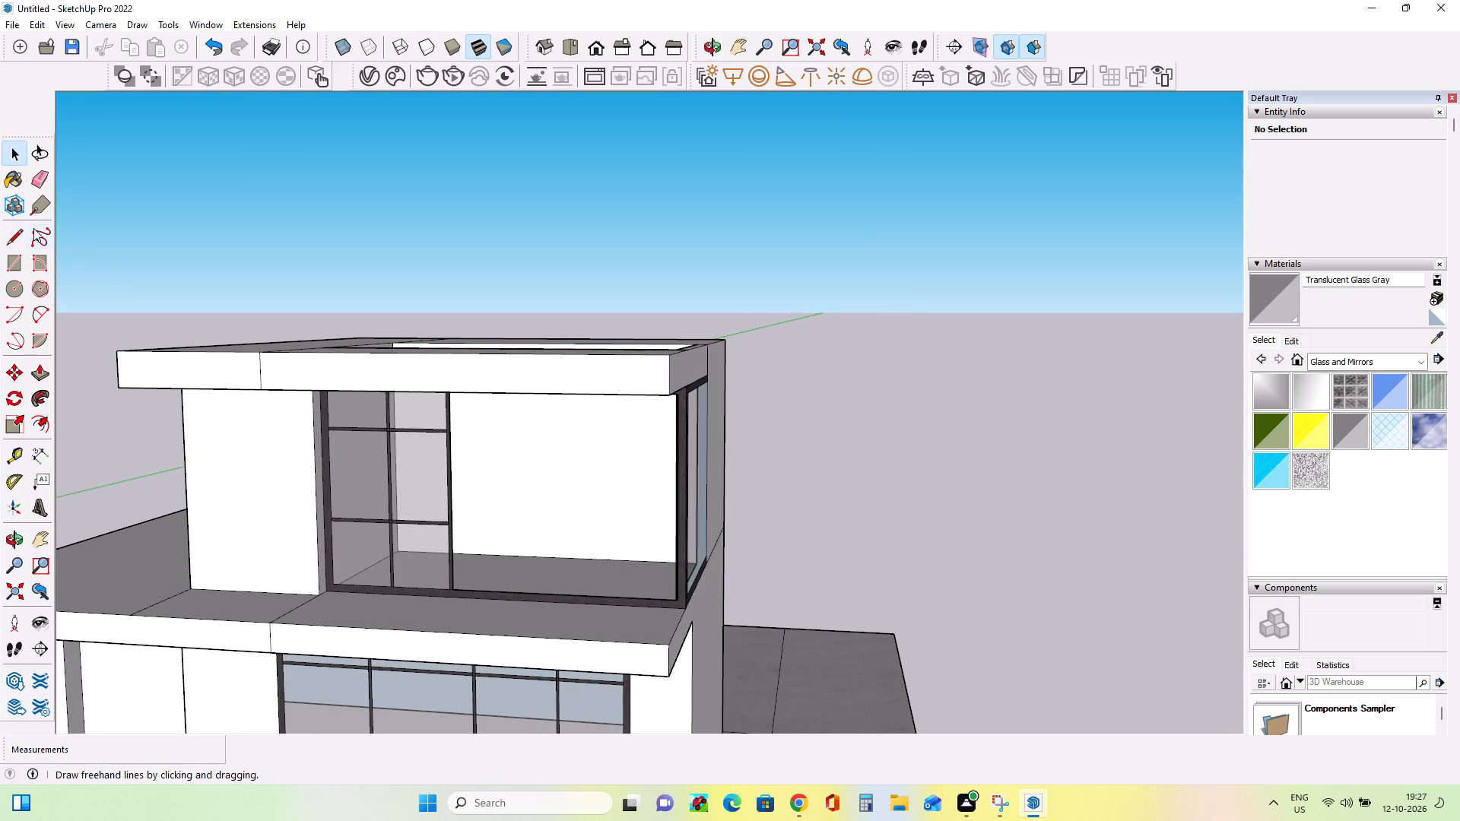
click(8, 245)
middle_drag(520, 503, 554, 529)
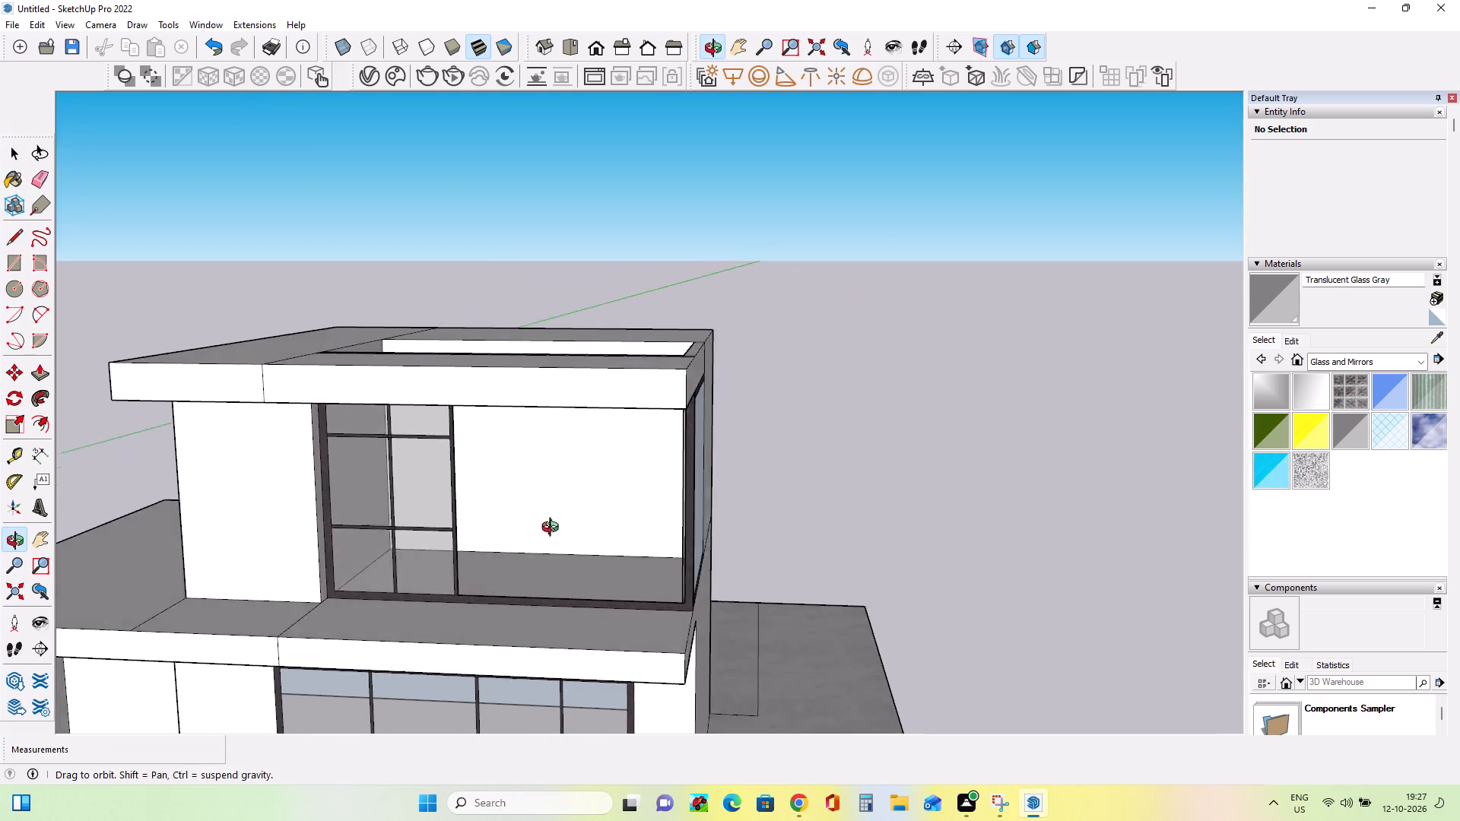
middle_drag(554, 529, 560, 533)
middle_drag(577, 568, 595, 456)
scroll(573, 537, up, 4)
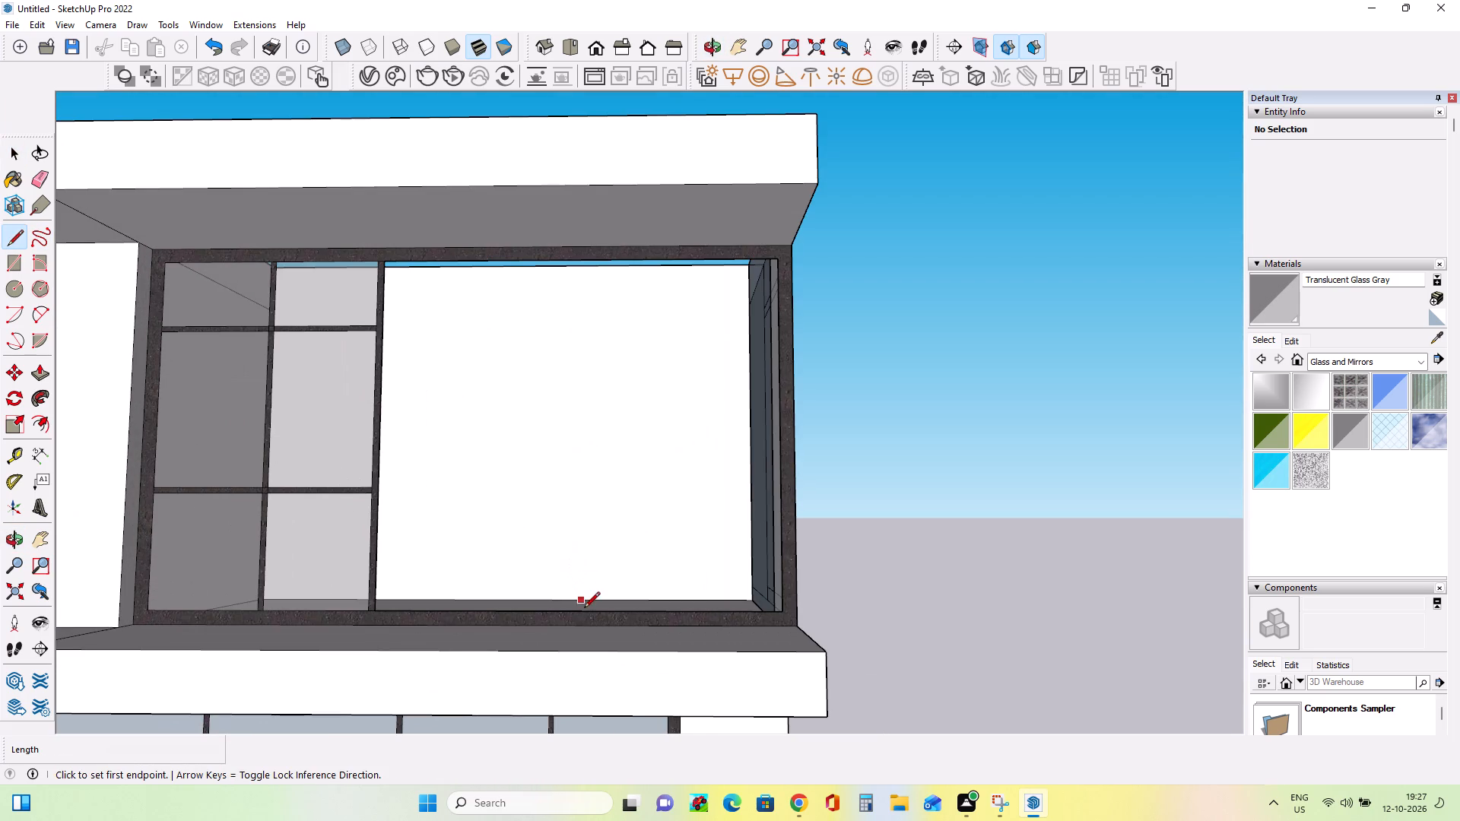
click(584, 611)
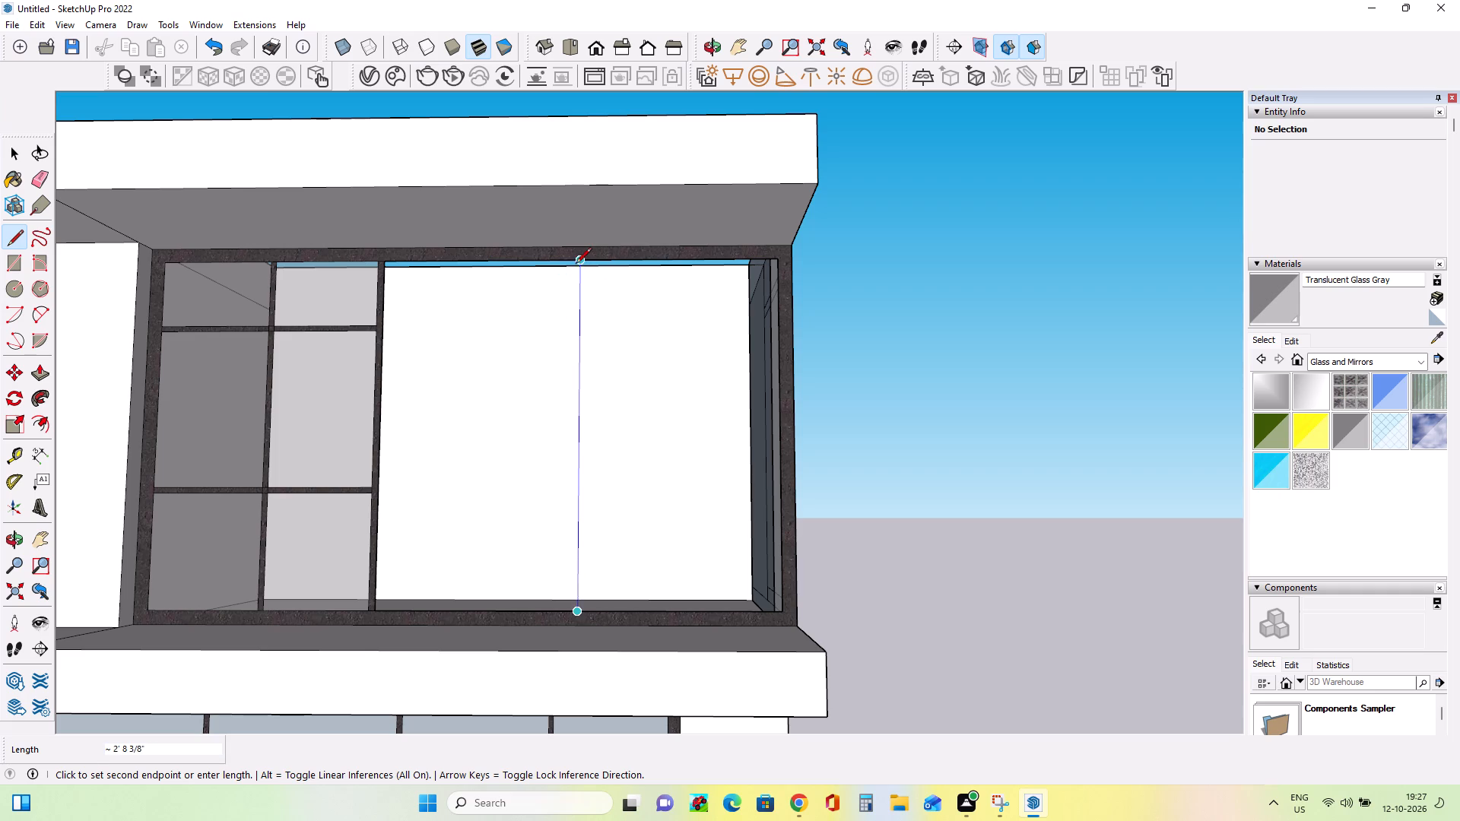
click(573, 263)
Paint both halves of the large upper-storey front pane with Translucent Glass Gray.
middle_drag(590, 395, 603, 459)
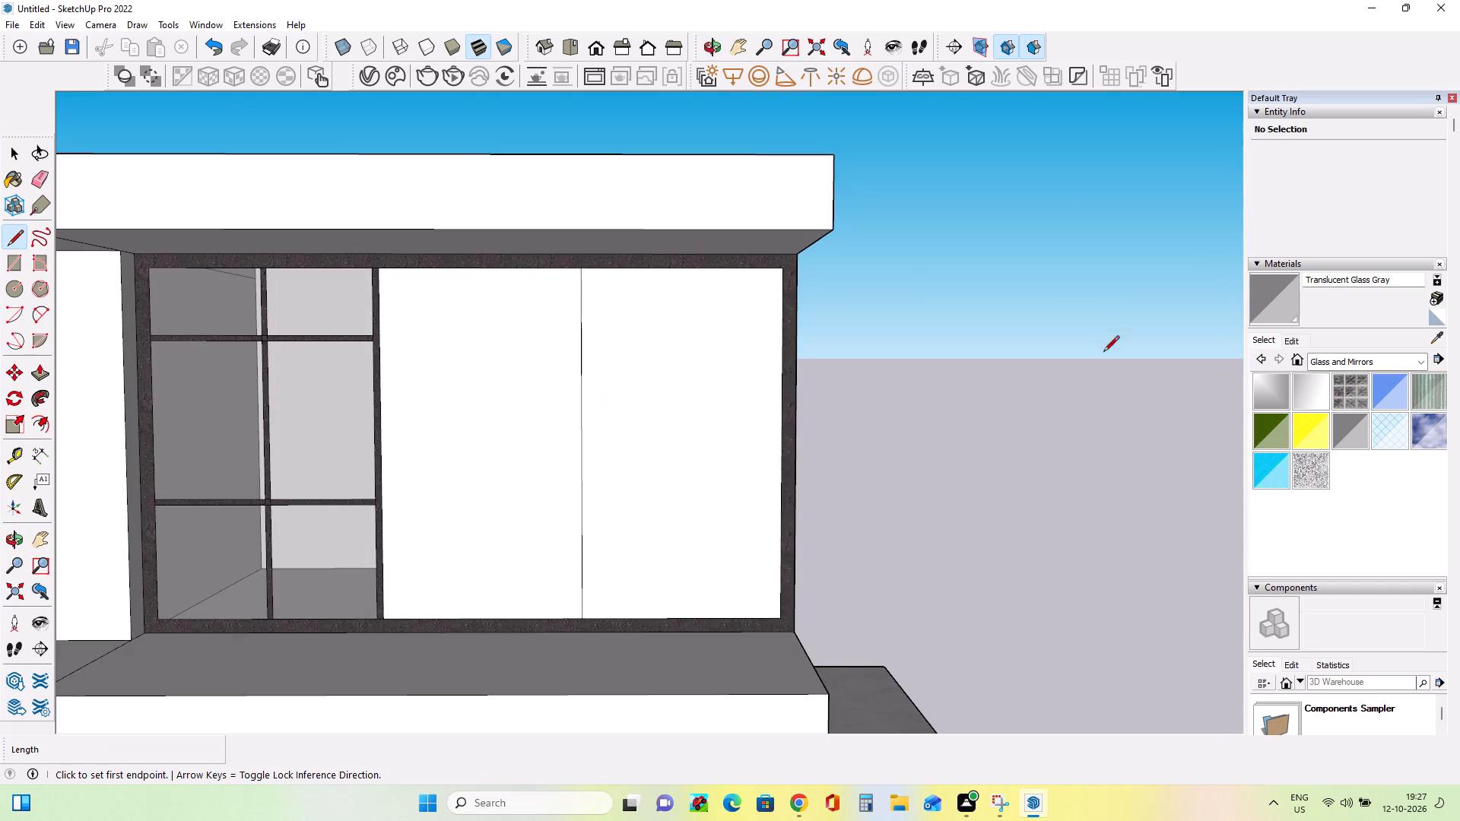
click(1344, 427)
click(655, 481)
click(507, 471)
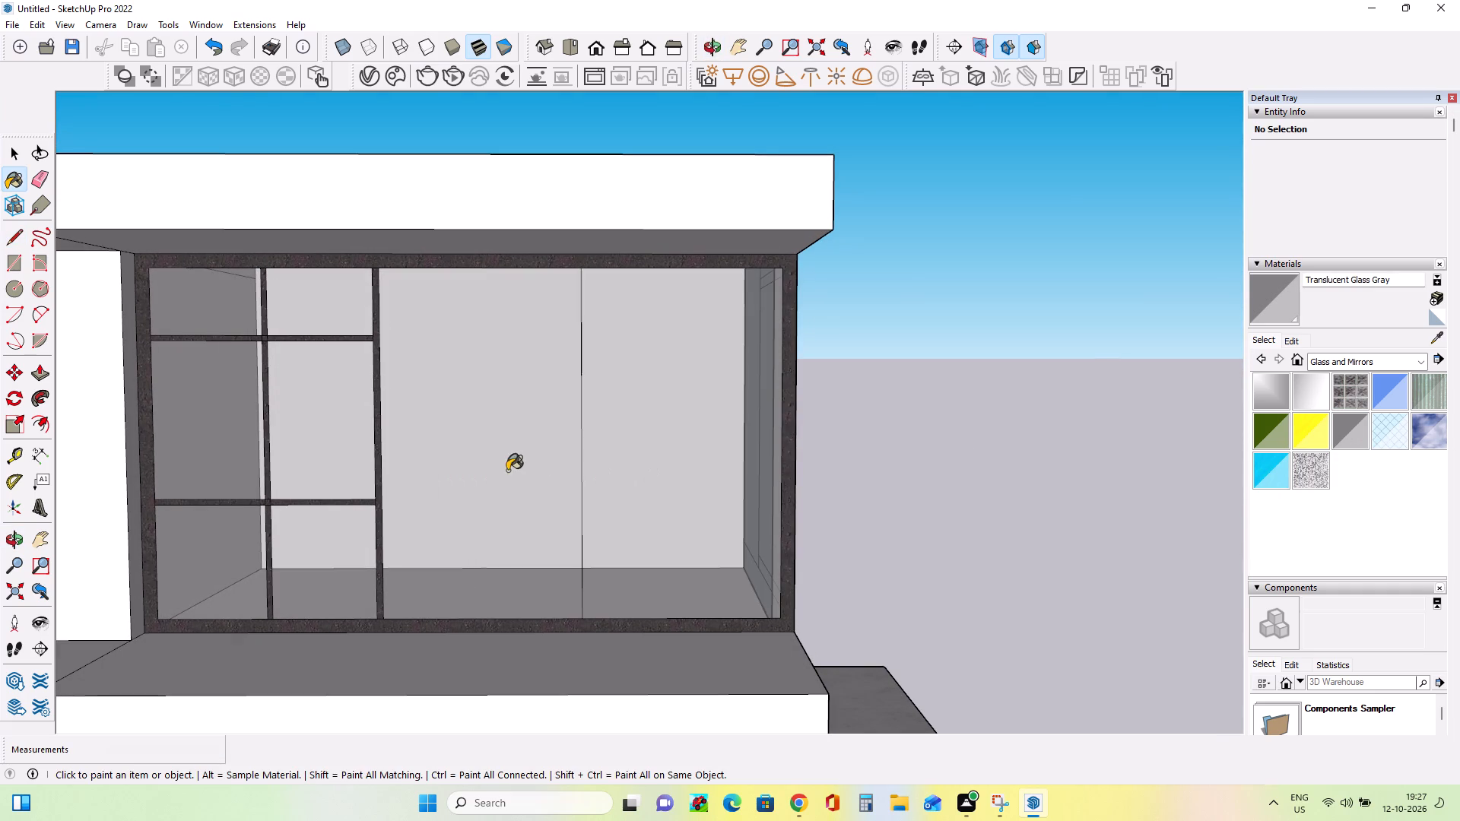
Erase the vertical dividing line in the large upper-storey front pane.
click(47, 180)
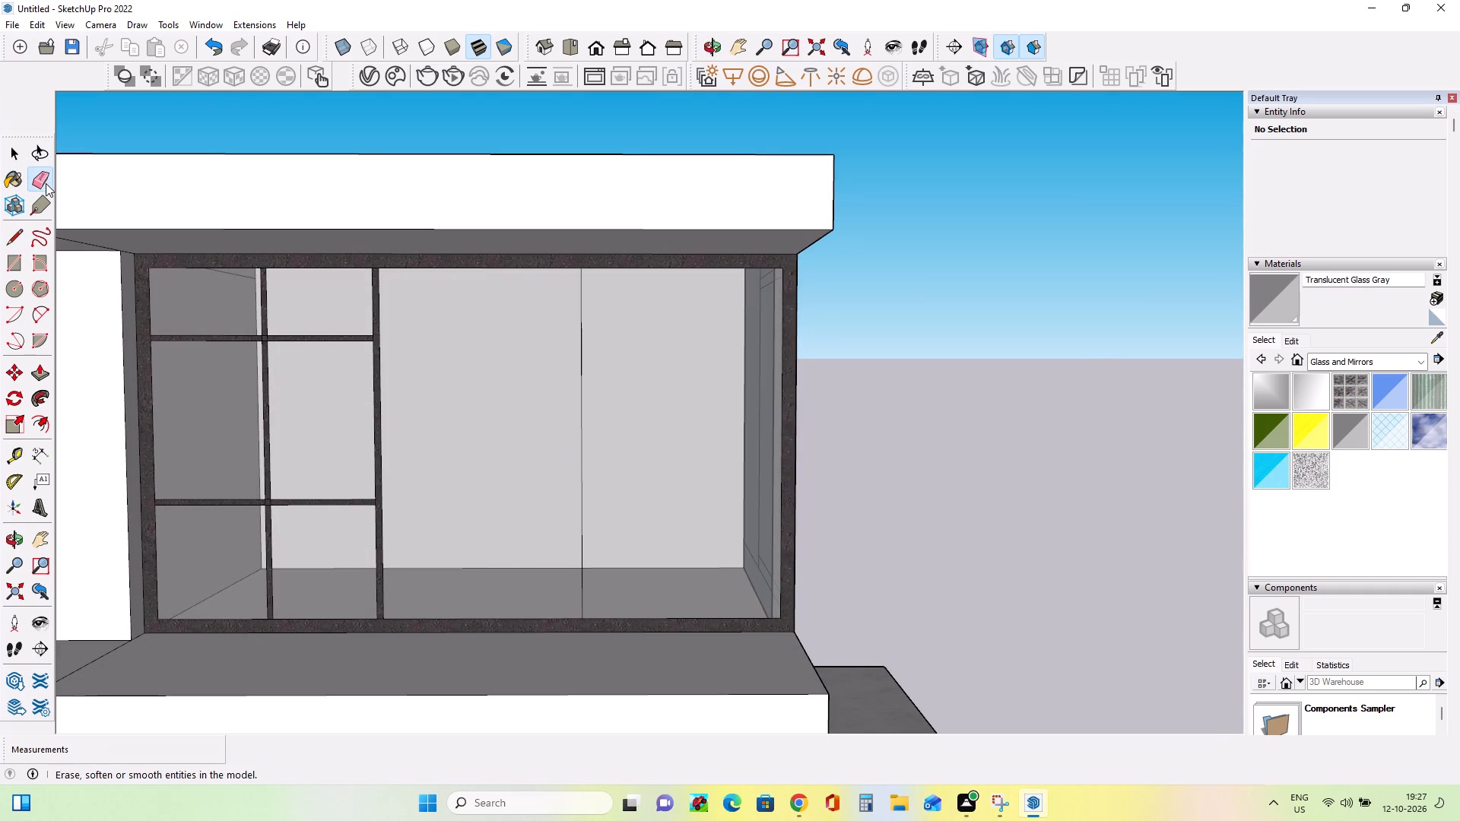
click(582, 451)
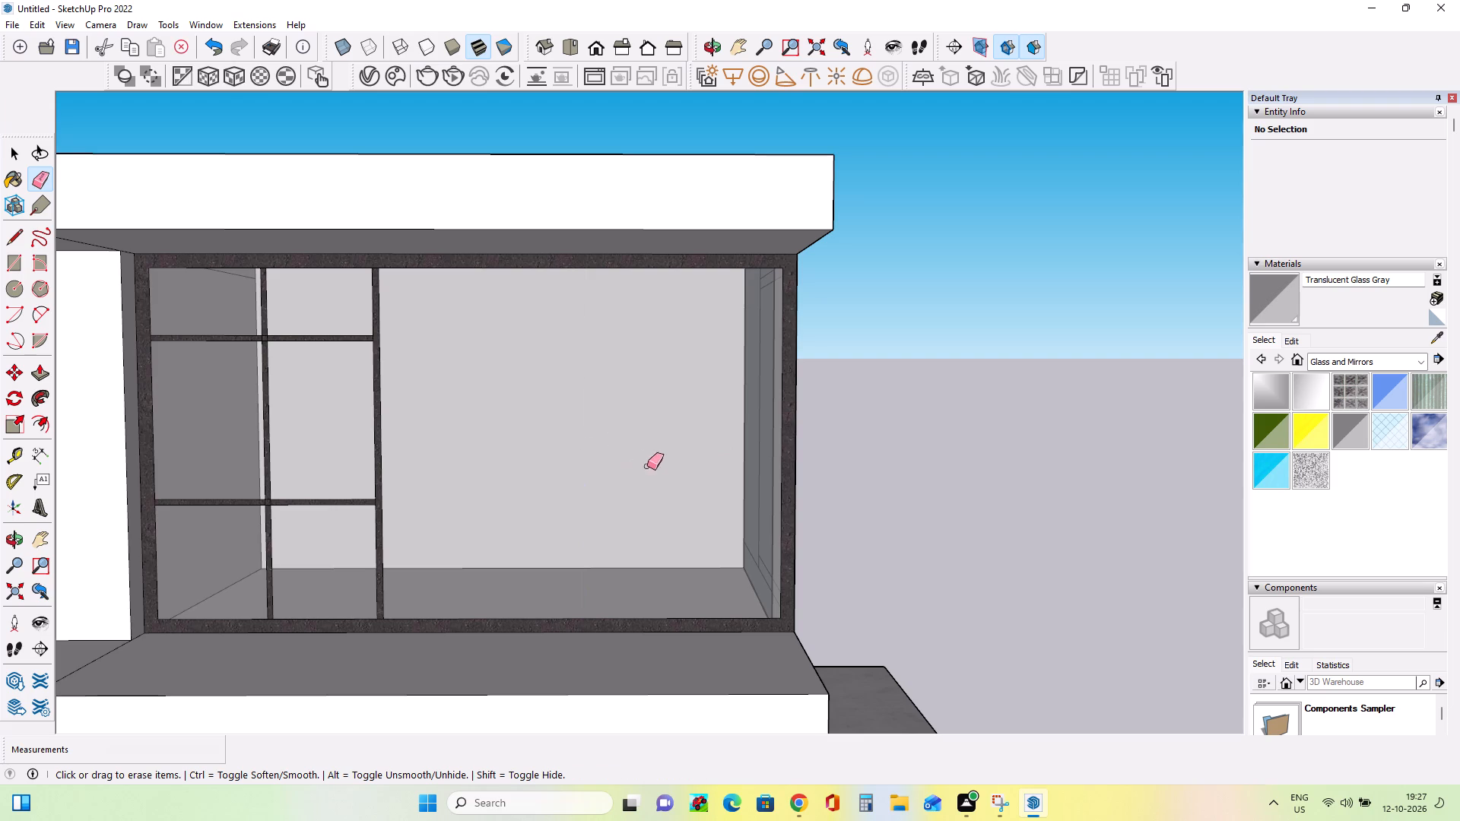
Move the facade reference image from its current spot to the opposite side of the building, next to the upper-storey side window.
middle_drag(664, 486, 684, 554)
scroll(684, 554, down, 8)
middle_drag(766, 587, 772, 670)
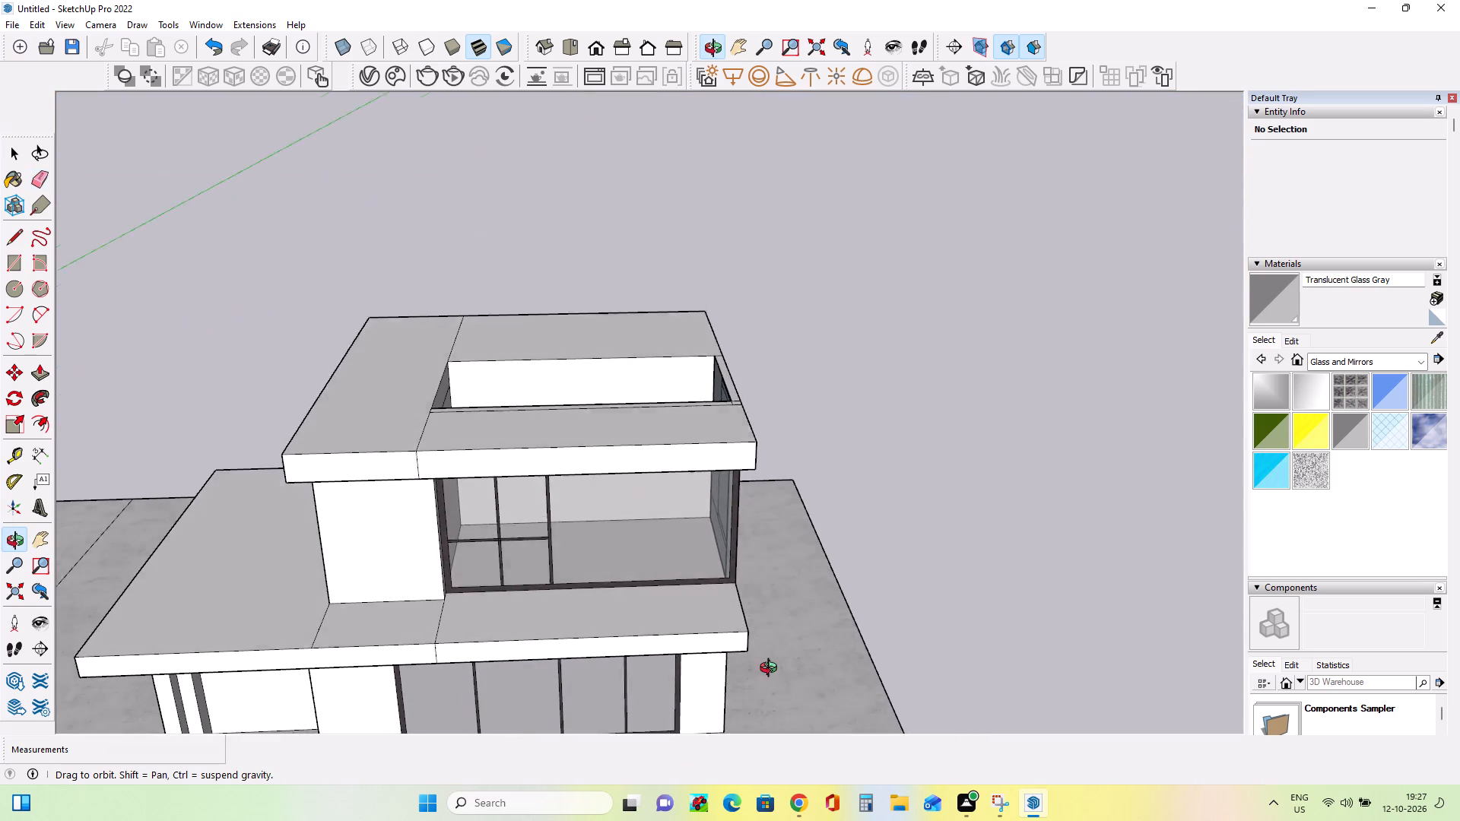
middle_drag(772, 670, 757, 567)
scroll(756, 563, down, 6)
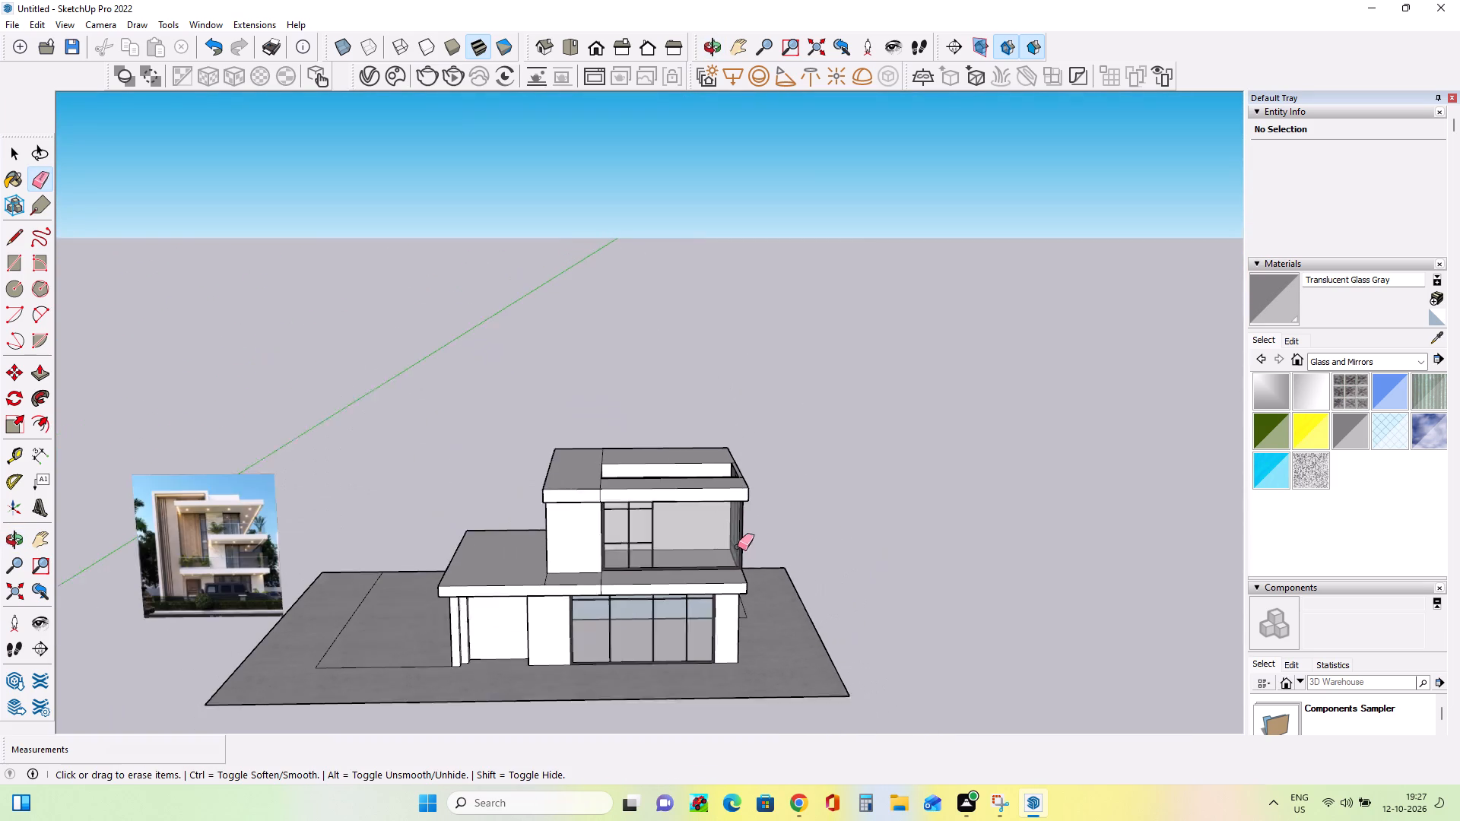
scroll(738, 547, down, 2)
scroll(617, 696, up, 7)
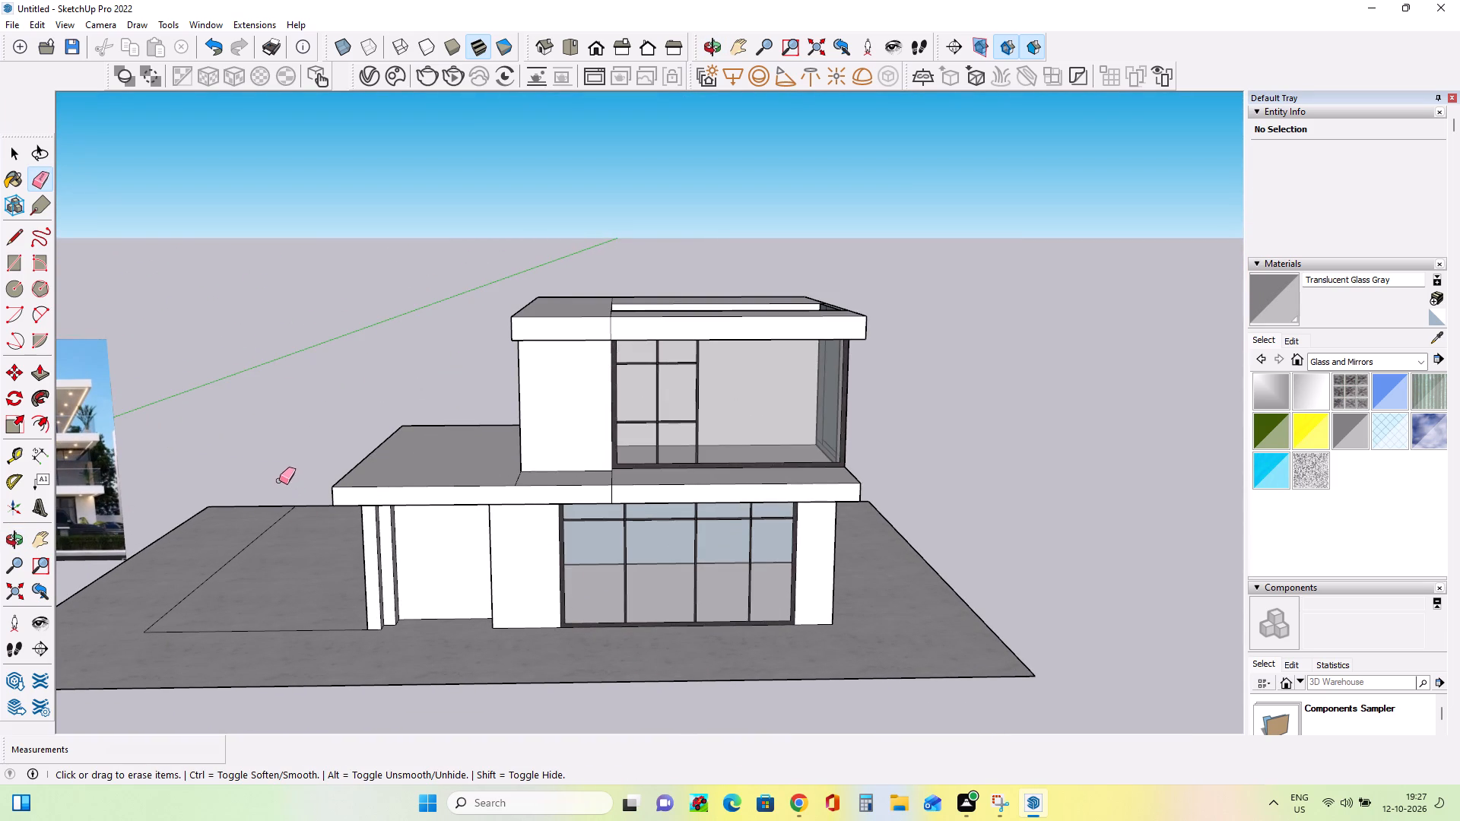
scroll(352, 480, down, 2)
click(10, 154)
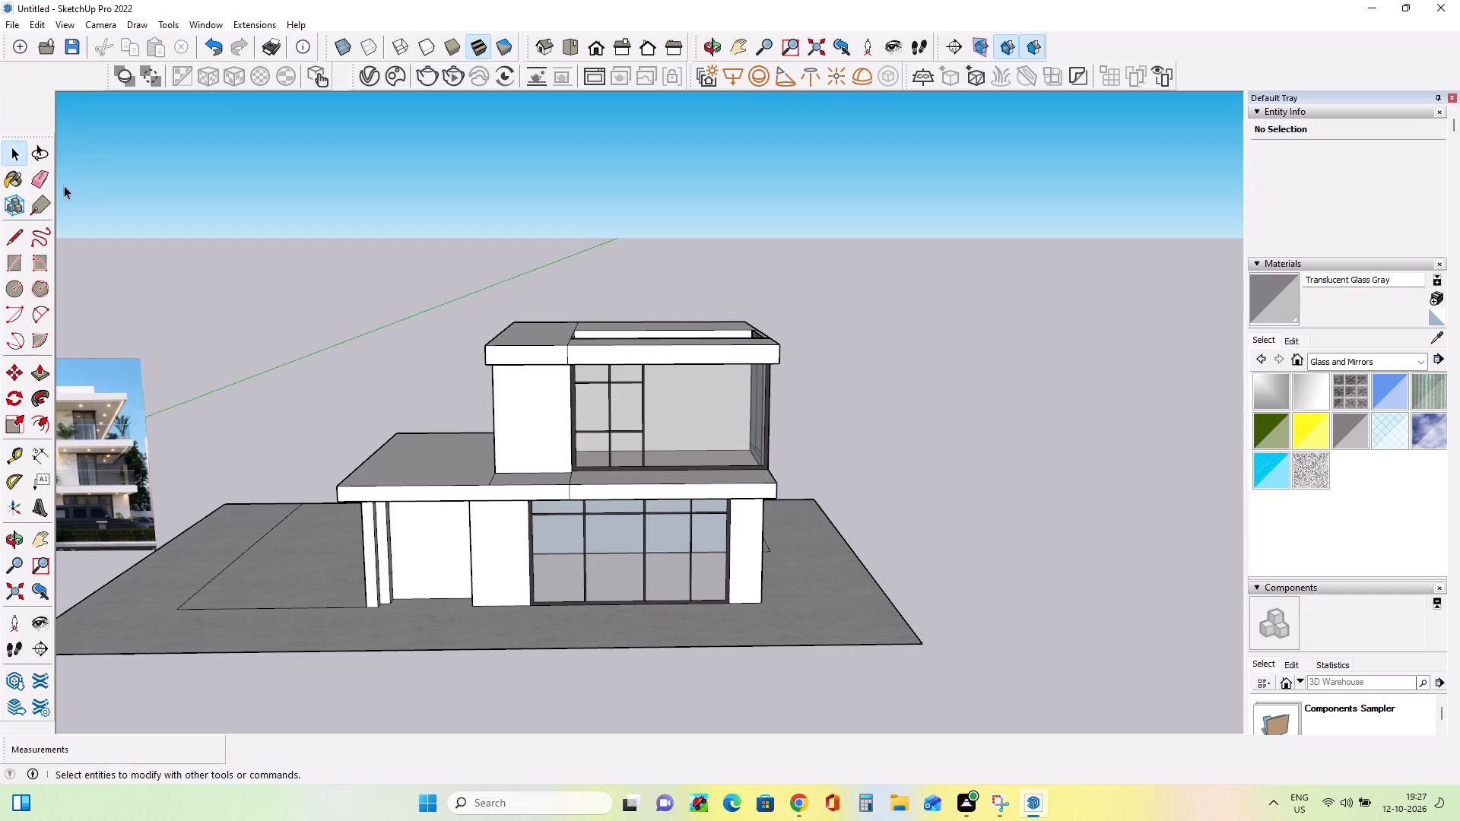
click(158, 499)
click(145, 513)
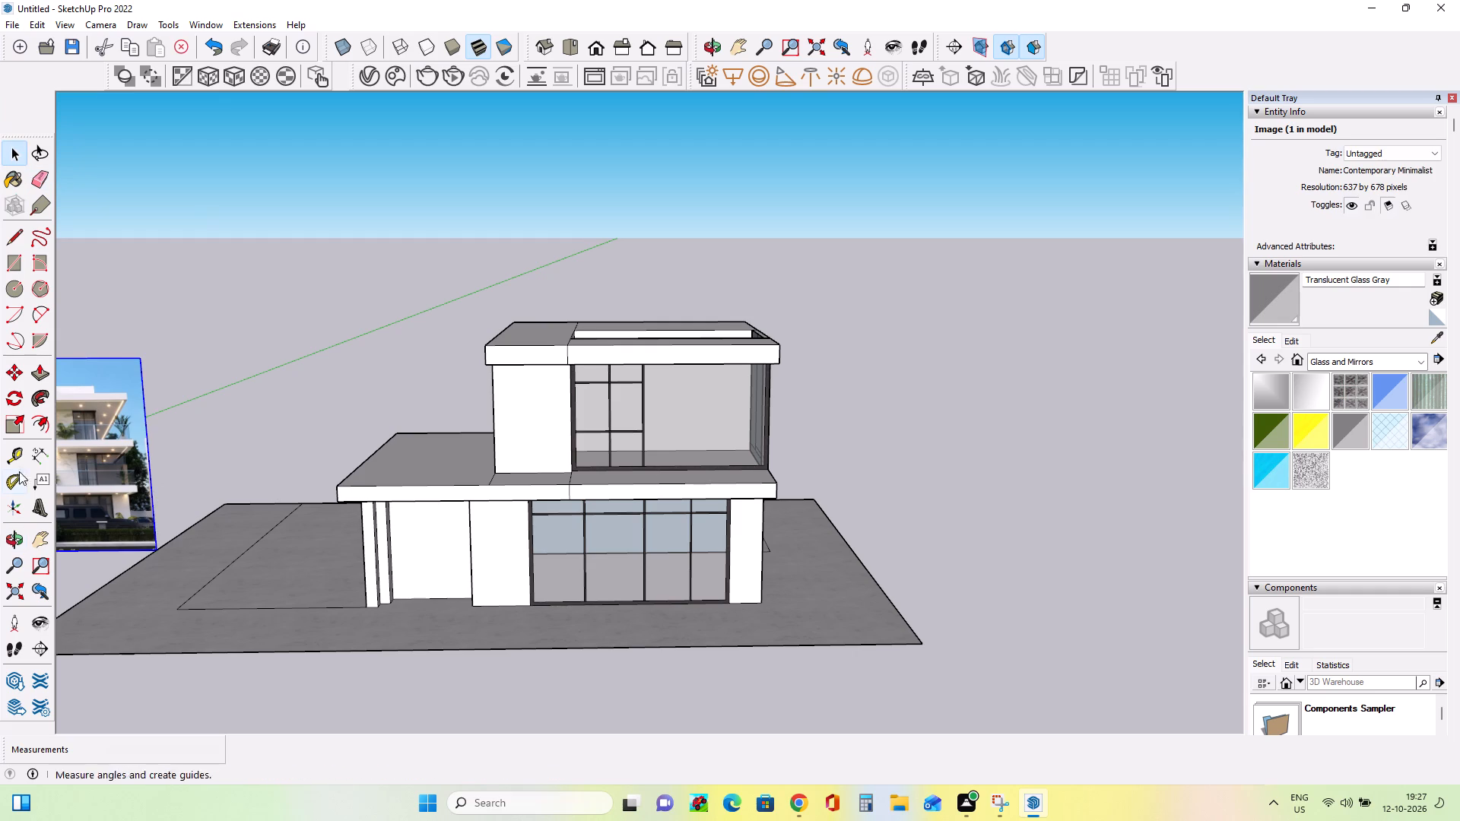
click(17, 379)
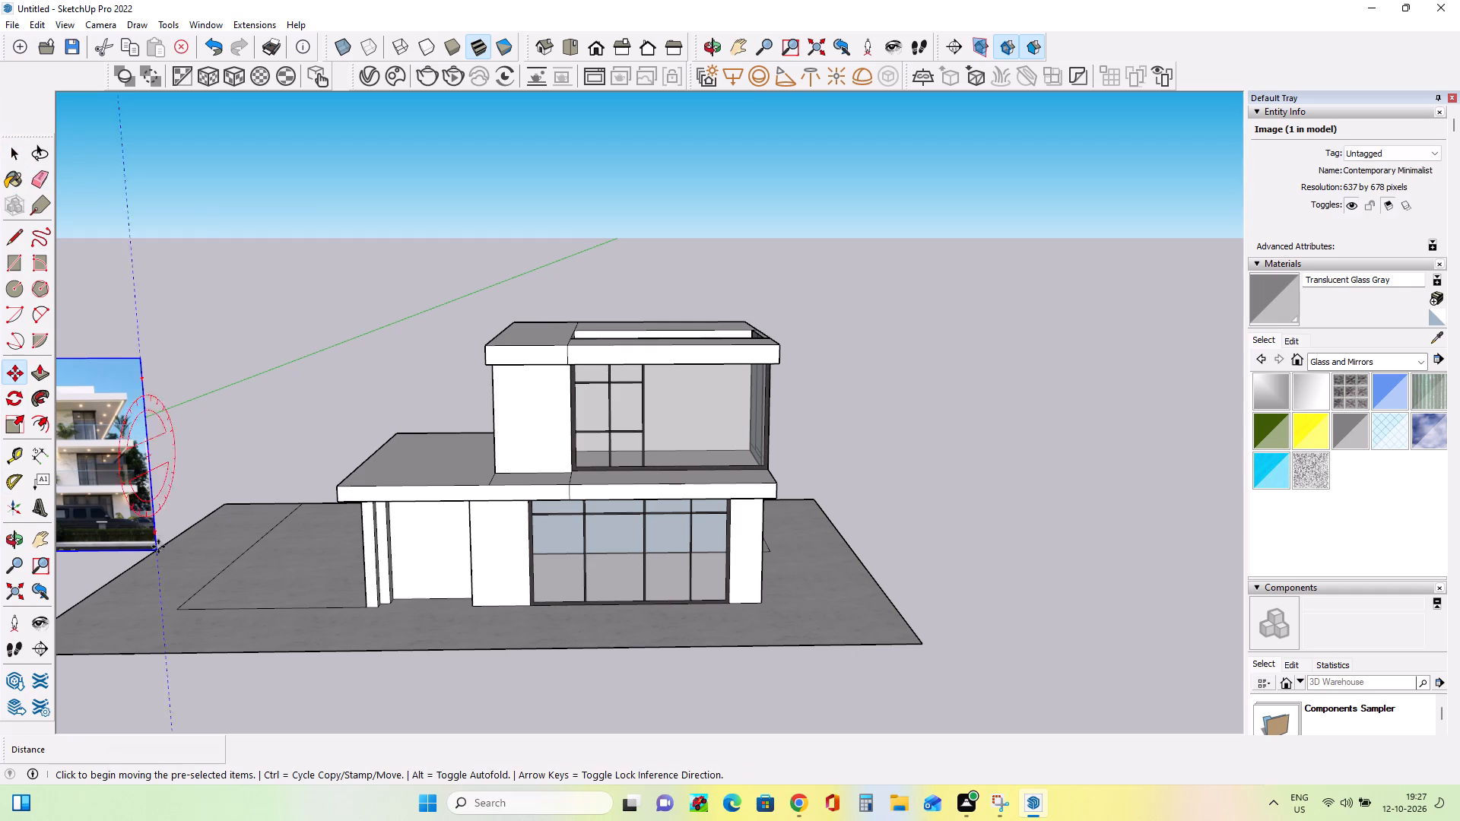
click(159, 550)
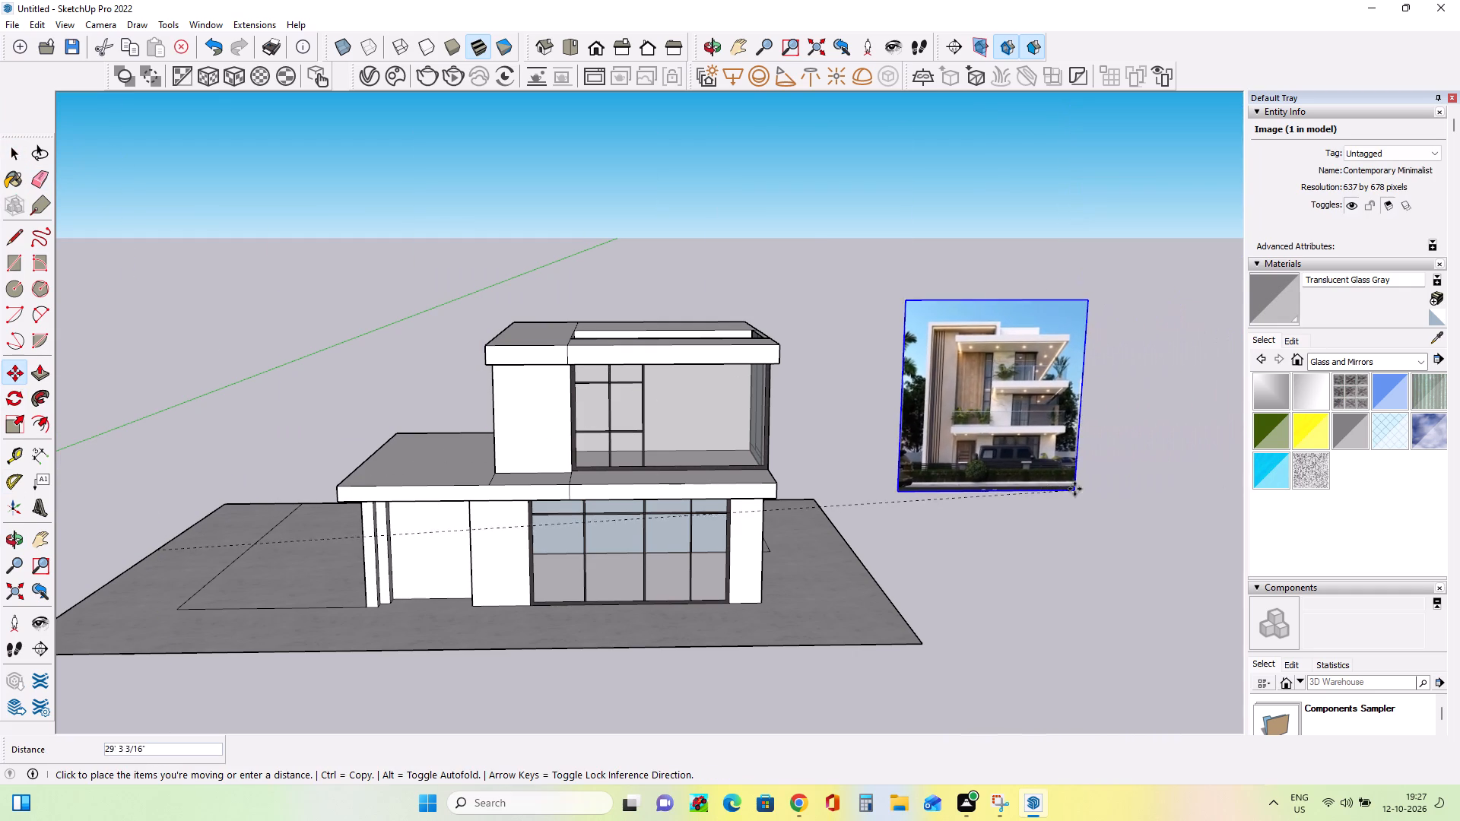
click(1027, 489)
Examine the facade reference image and compare it with the building model from several angles.
scroll(951, 468, up, 3)
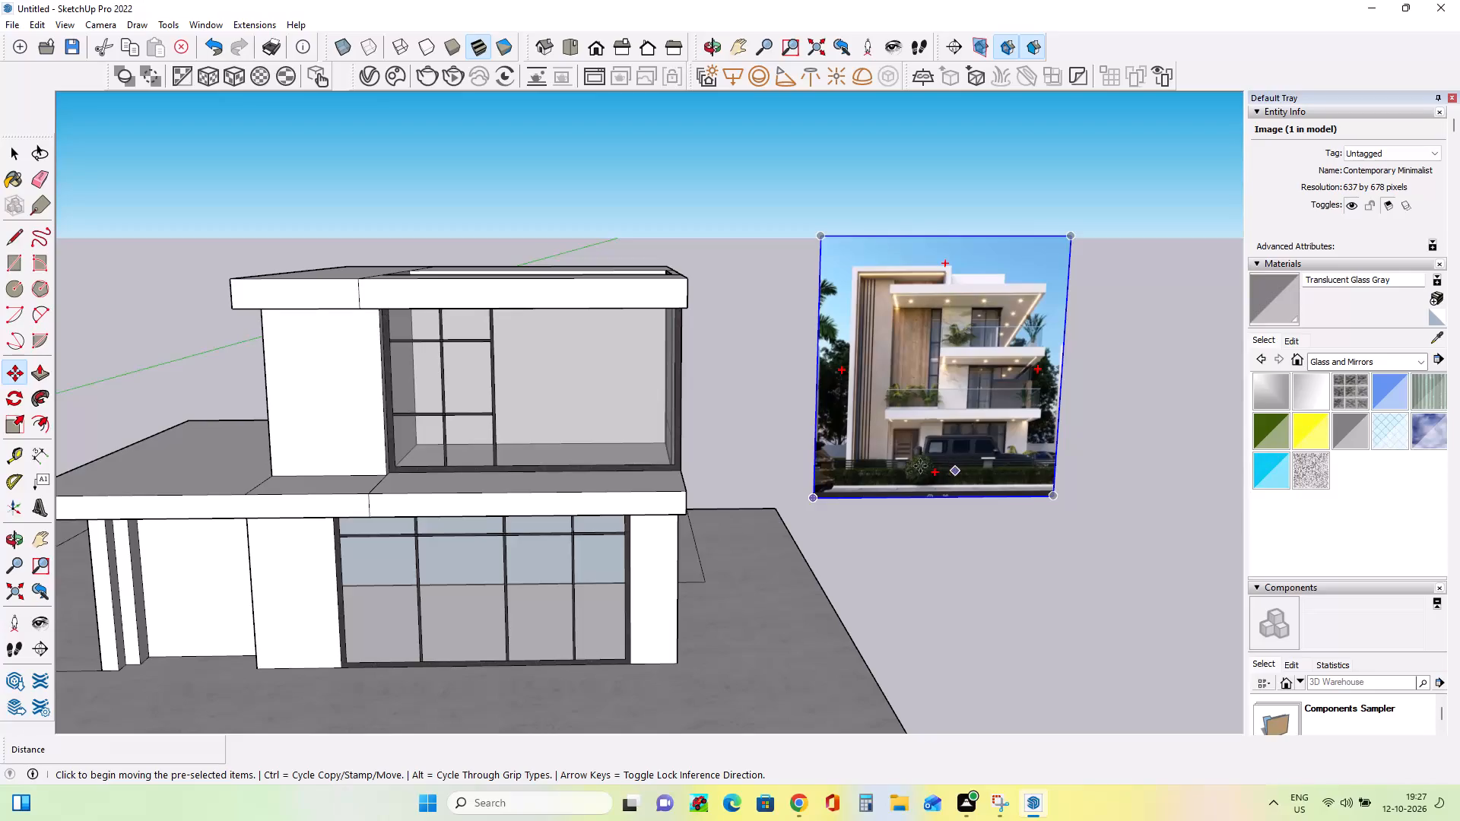
scroll(954, 440, down, 1)
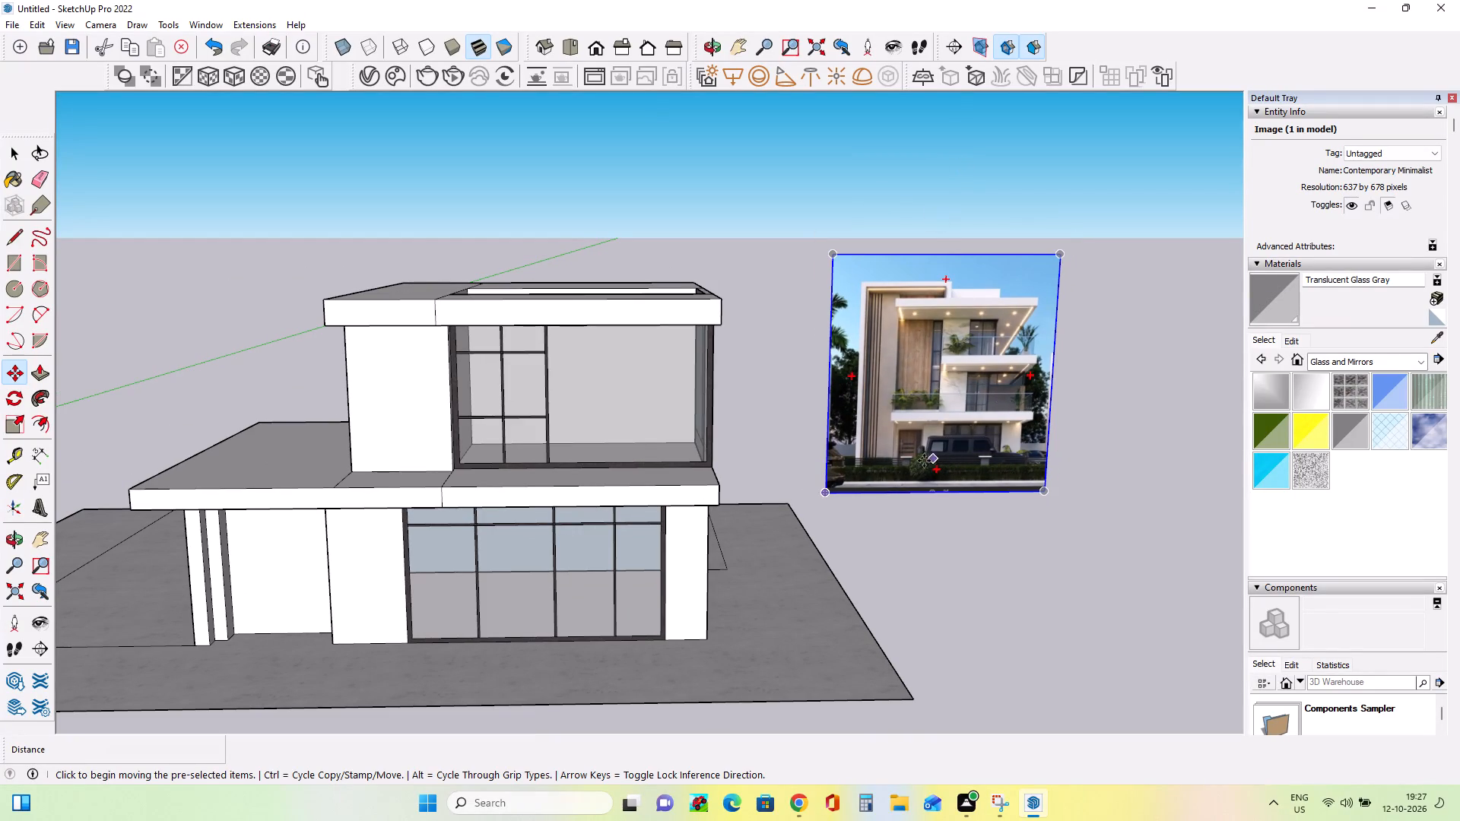
scroll(898, 401, up, 2)
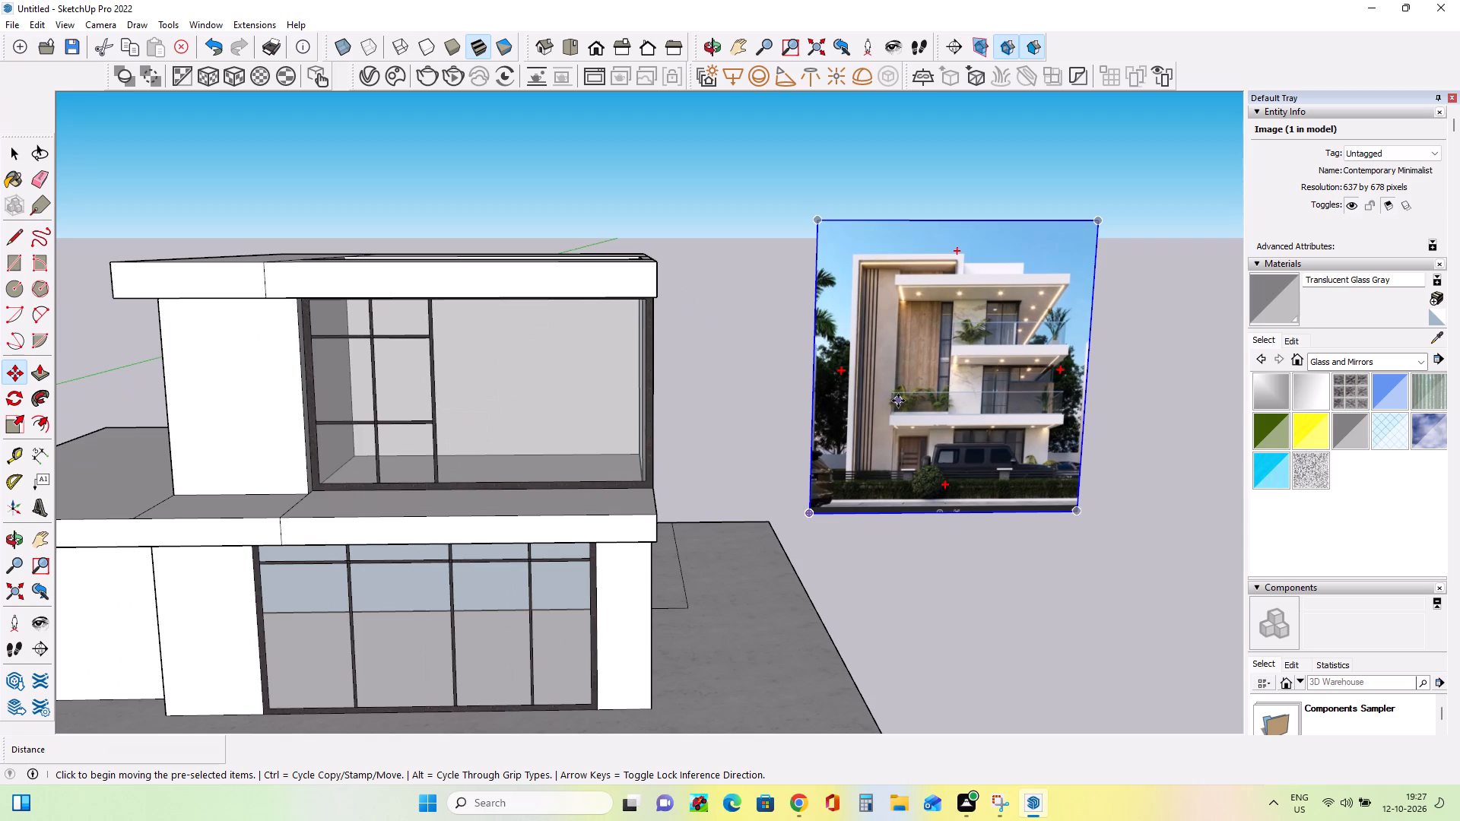
scroll(900, 398, down, 2)
middle_drag(900, 403, 929, 382)
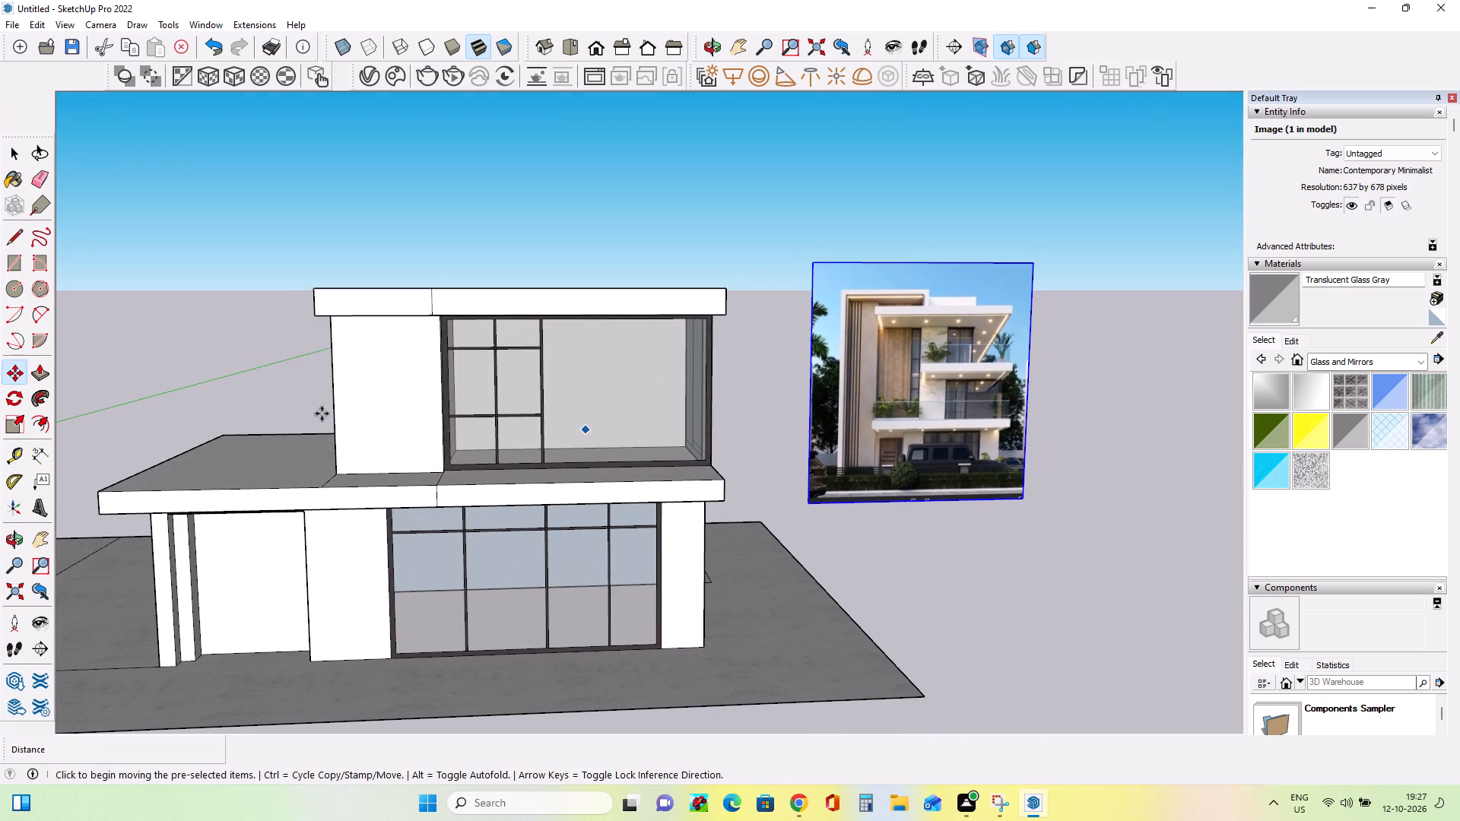
middle_drag(272, 388, 353, 391)
middle_drag(351, 433, 354, 439)
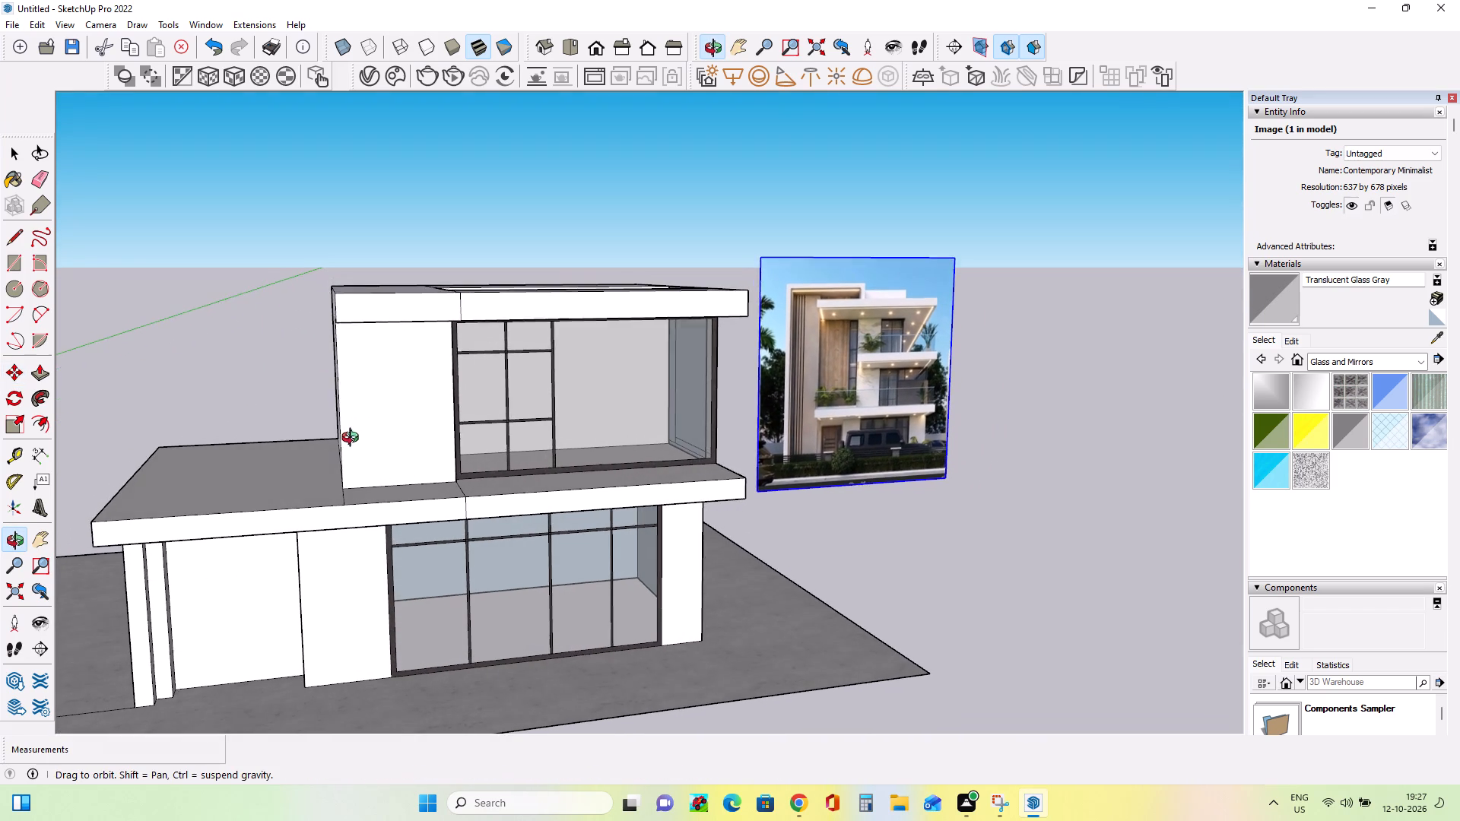
middle_drag(354, 439, 344, 446)
middle_drag(313, 461, 383, 461)
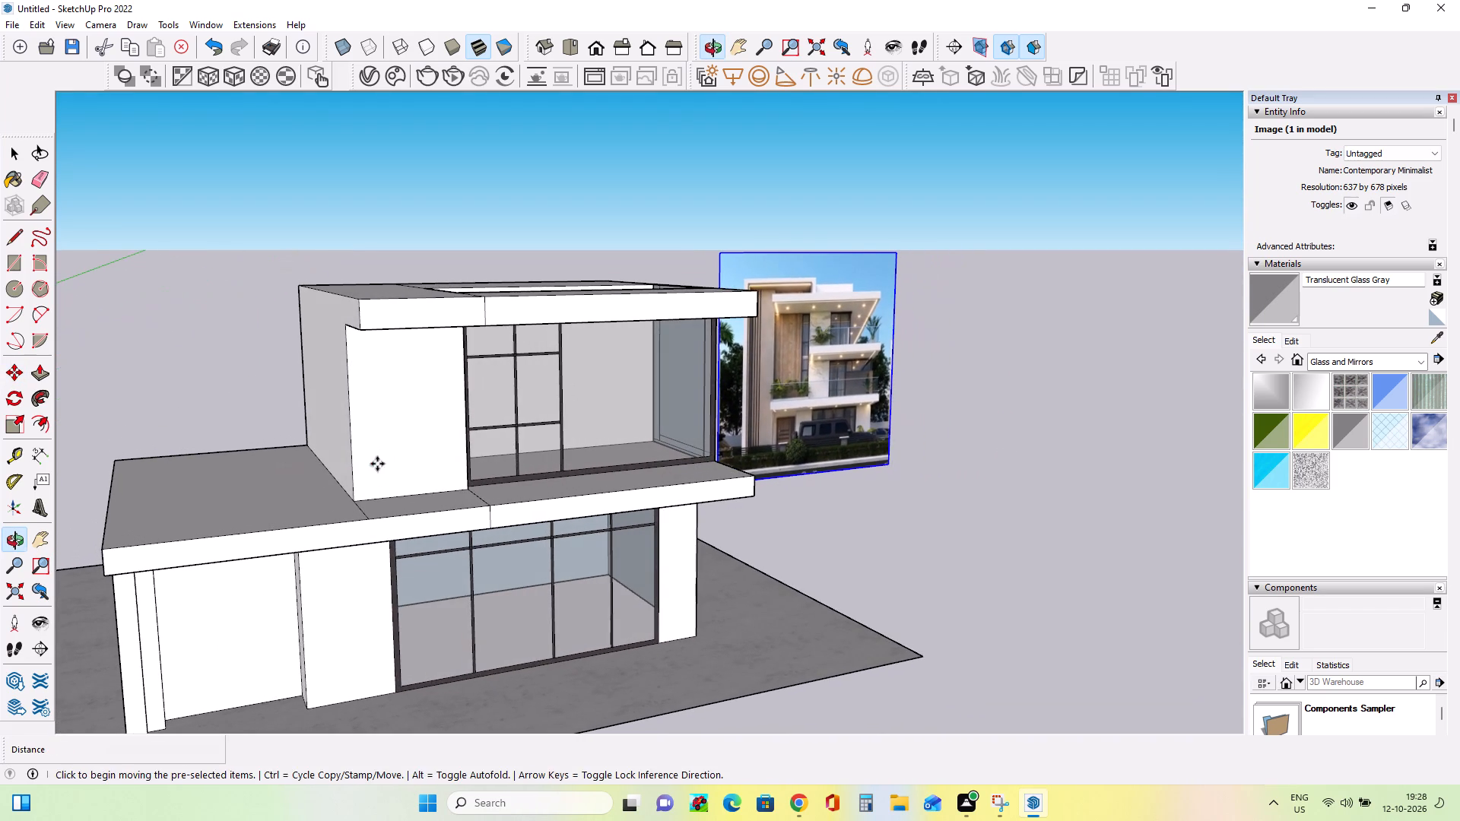
middle_drag(317, 493, 273, 503)
middle_drag(358, 489, 277, 487)
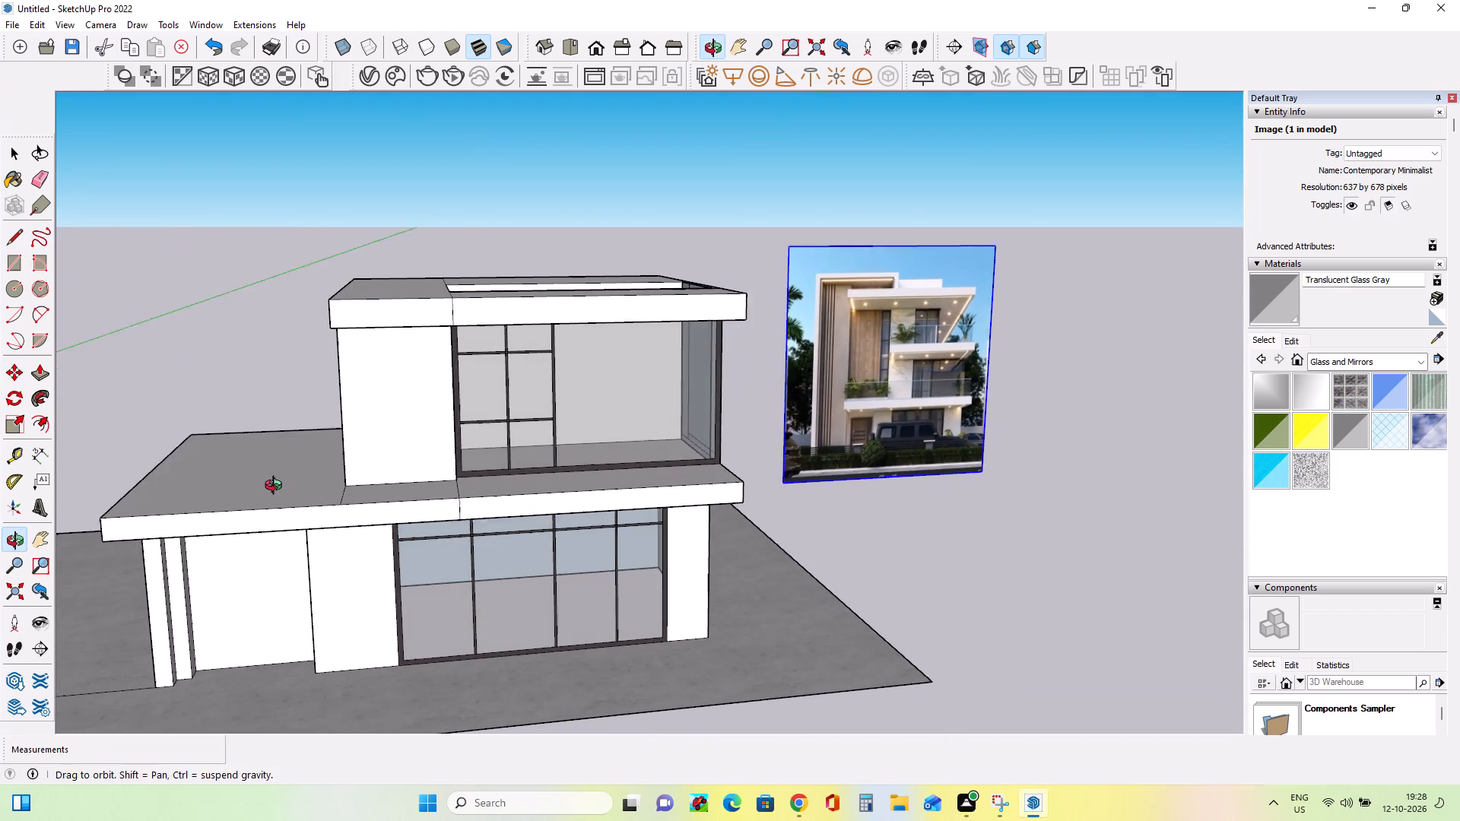
middle_drag(277, 487, 276, 487)
middle_drag(297, 475, 359, 463)
middle_drag(375, 462, 400, 455)
middle_click(357, 474)
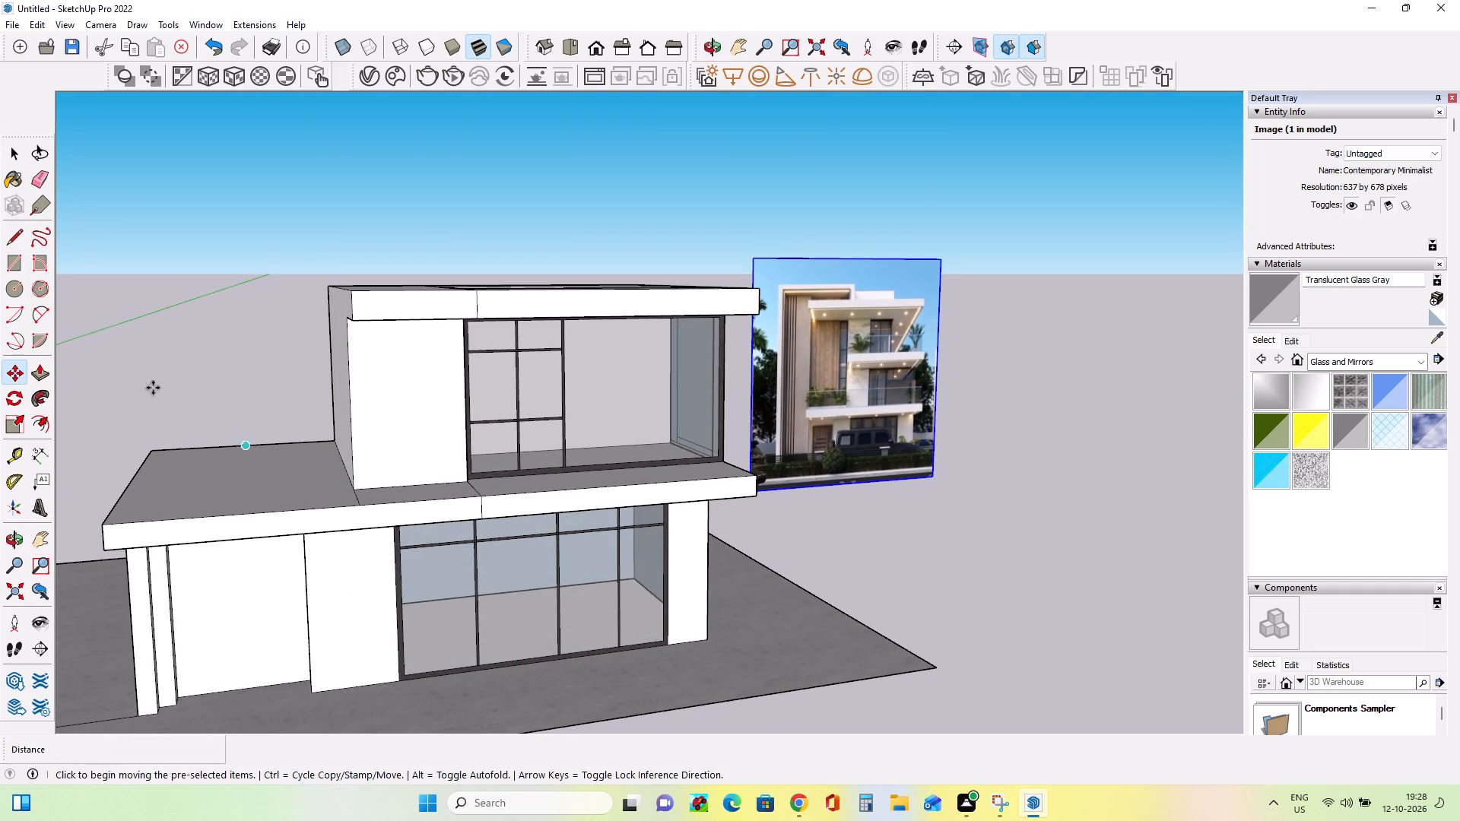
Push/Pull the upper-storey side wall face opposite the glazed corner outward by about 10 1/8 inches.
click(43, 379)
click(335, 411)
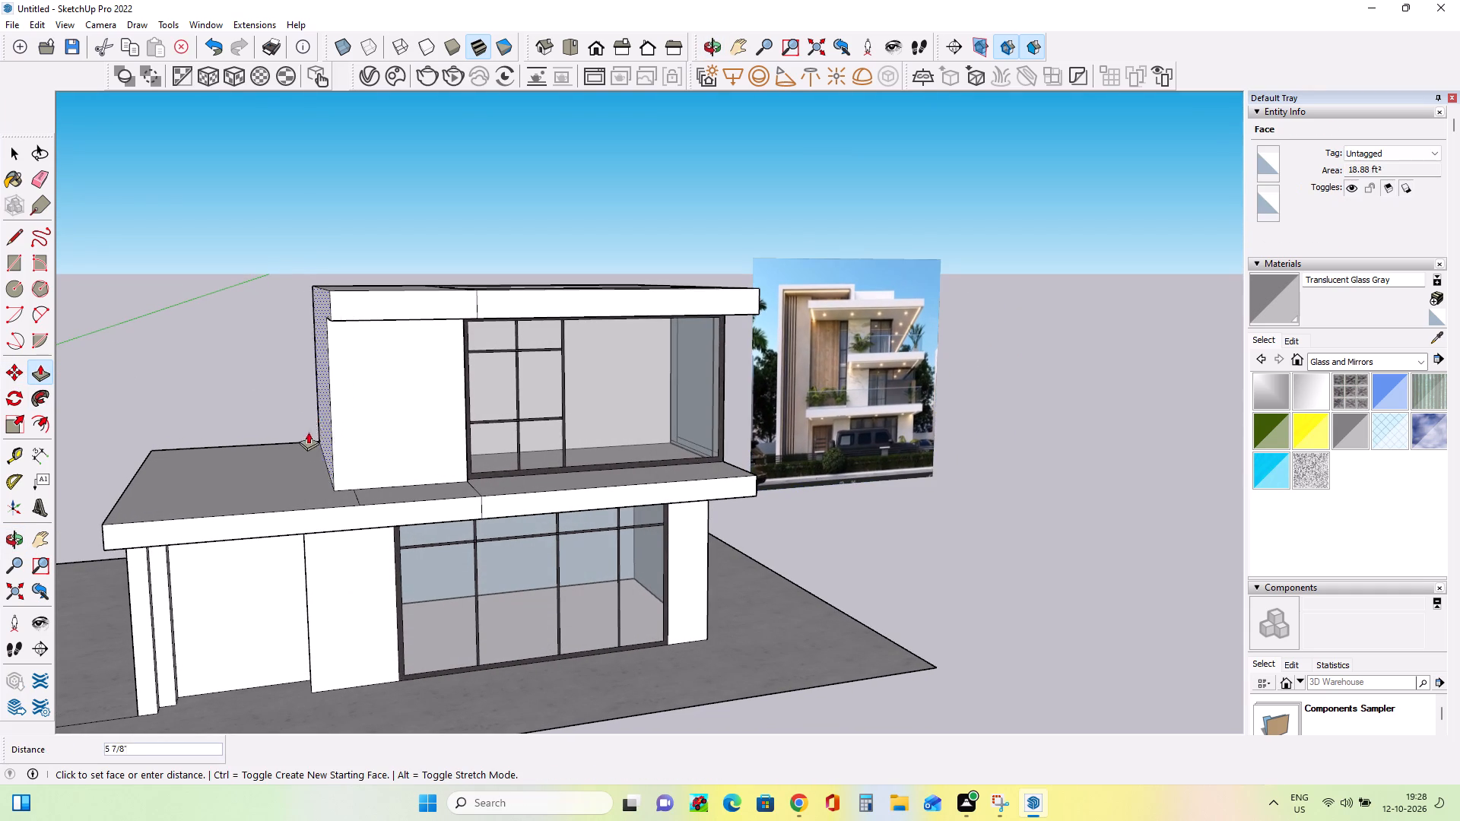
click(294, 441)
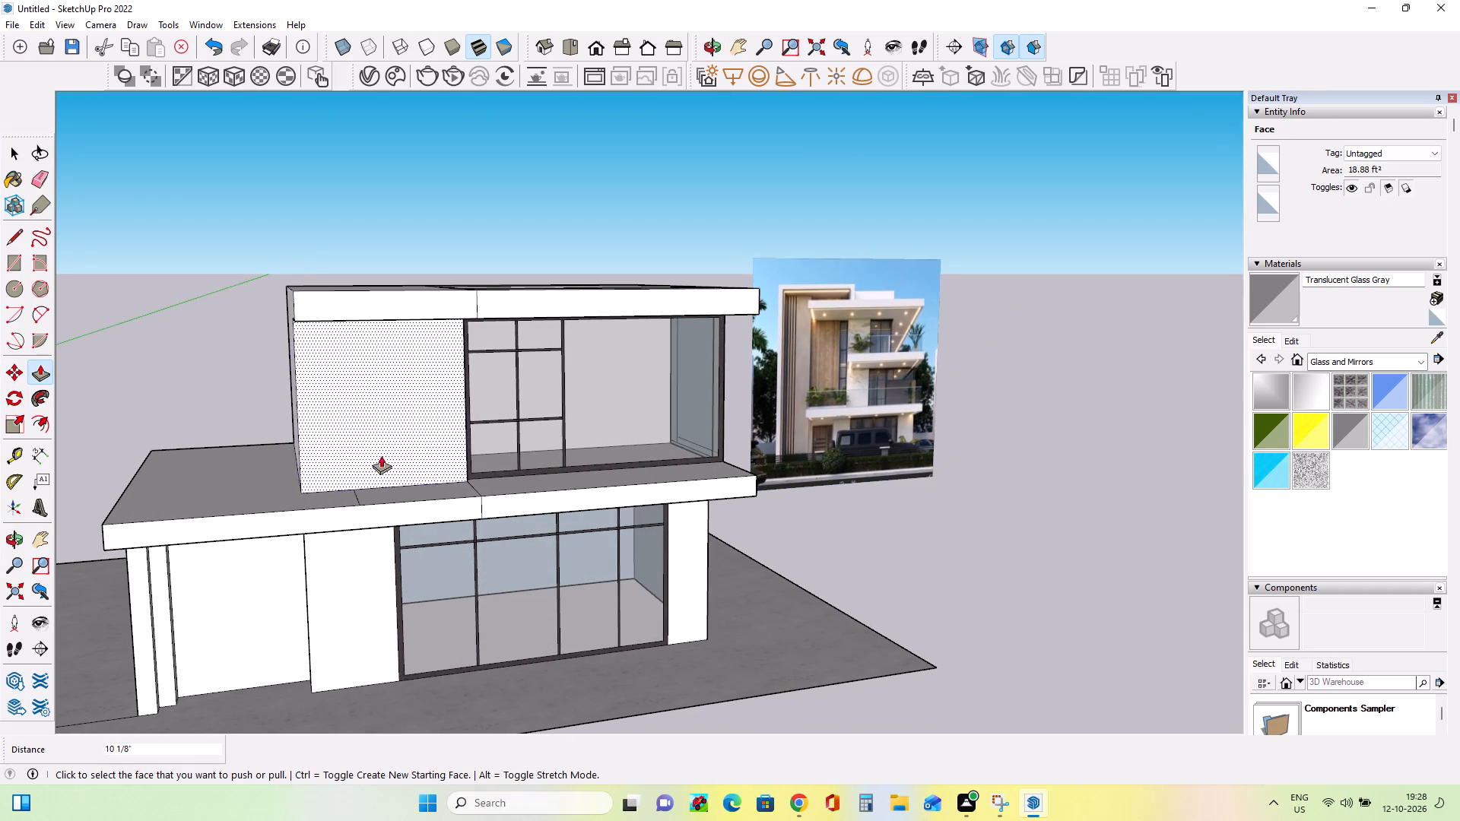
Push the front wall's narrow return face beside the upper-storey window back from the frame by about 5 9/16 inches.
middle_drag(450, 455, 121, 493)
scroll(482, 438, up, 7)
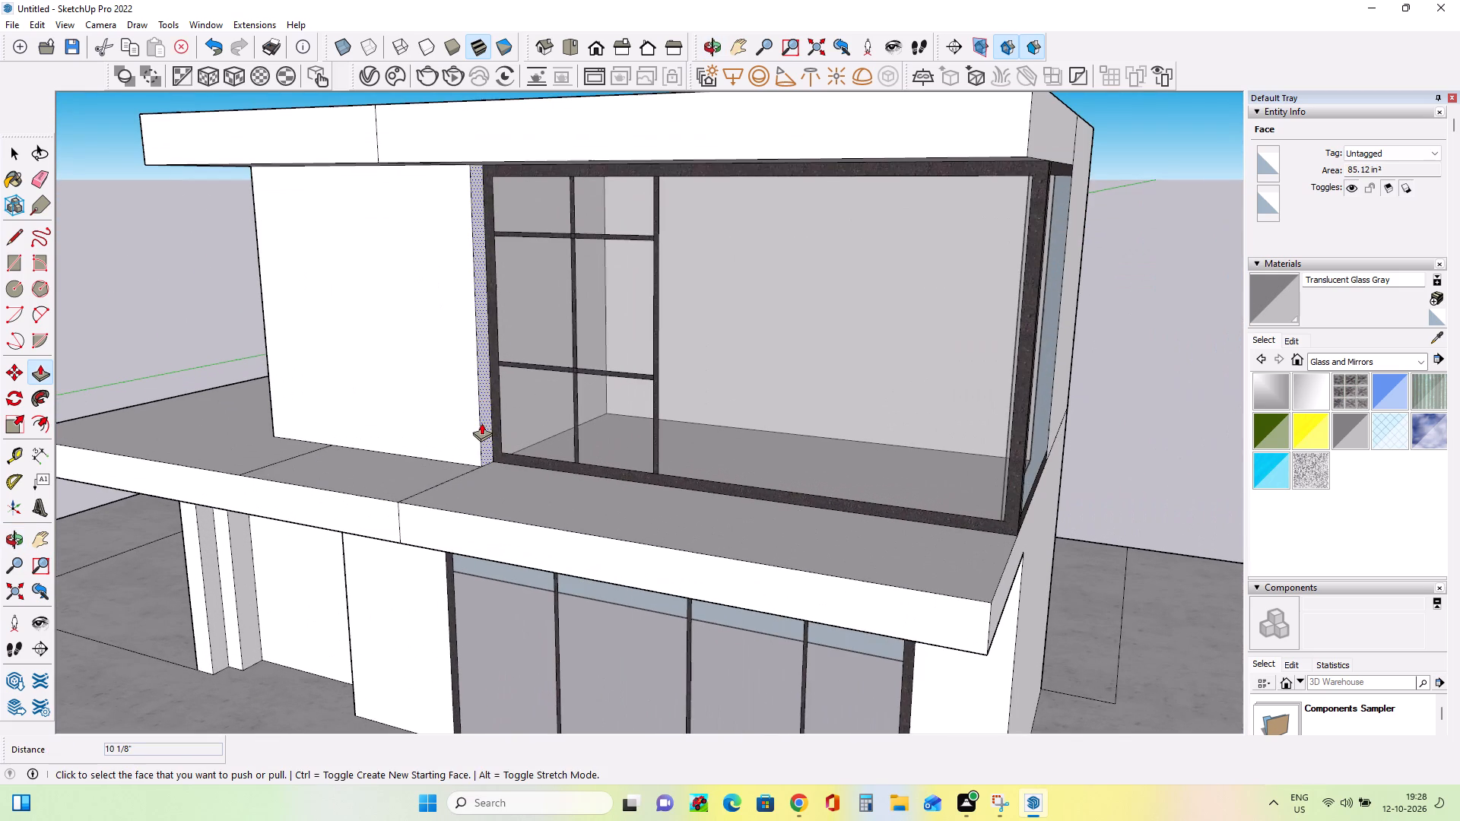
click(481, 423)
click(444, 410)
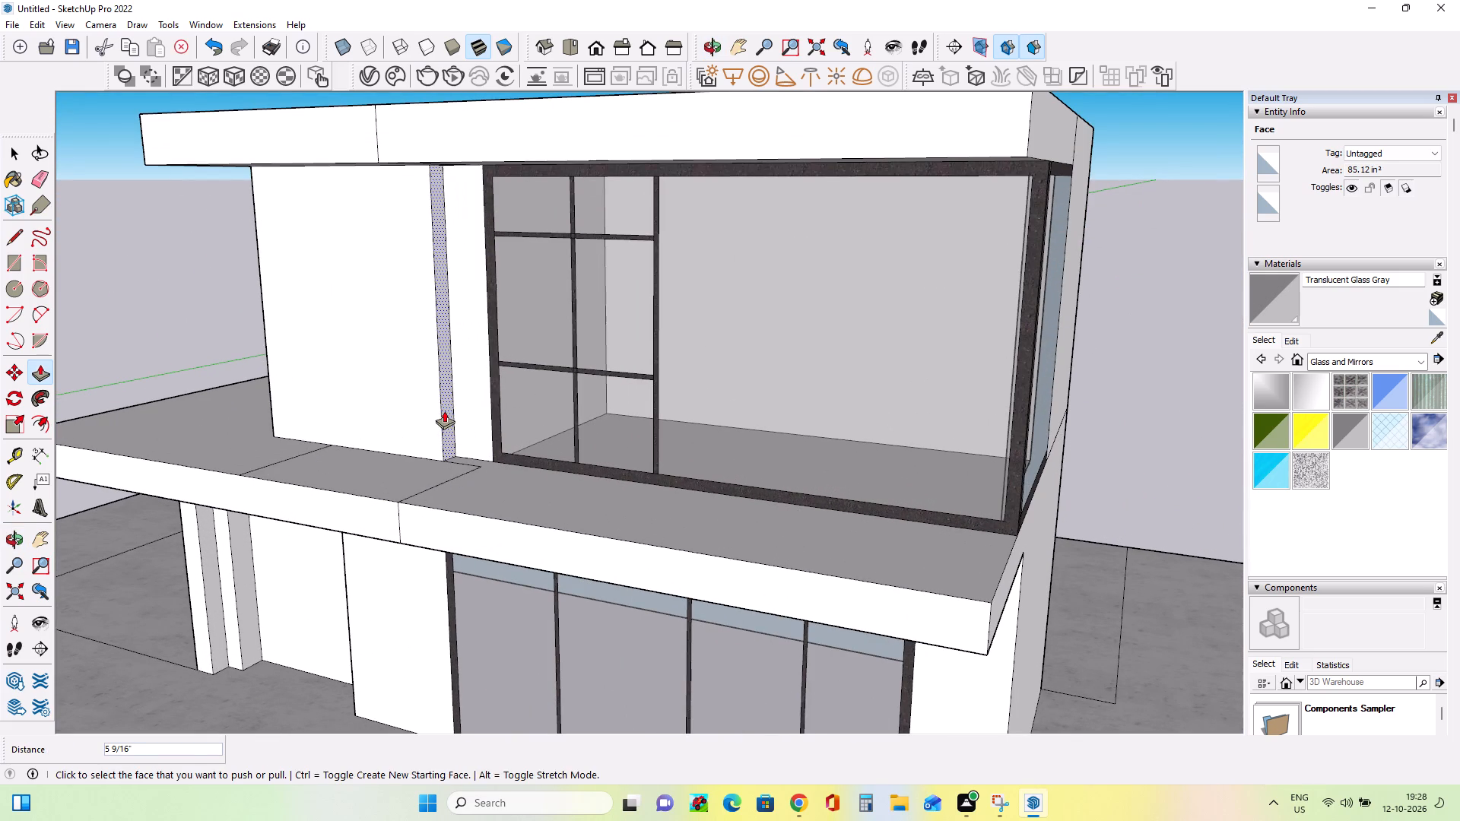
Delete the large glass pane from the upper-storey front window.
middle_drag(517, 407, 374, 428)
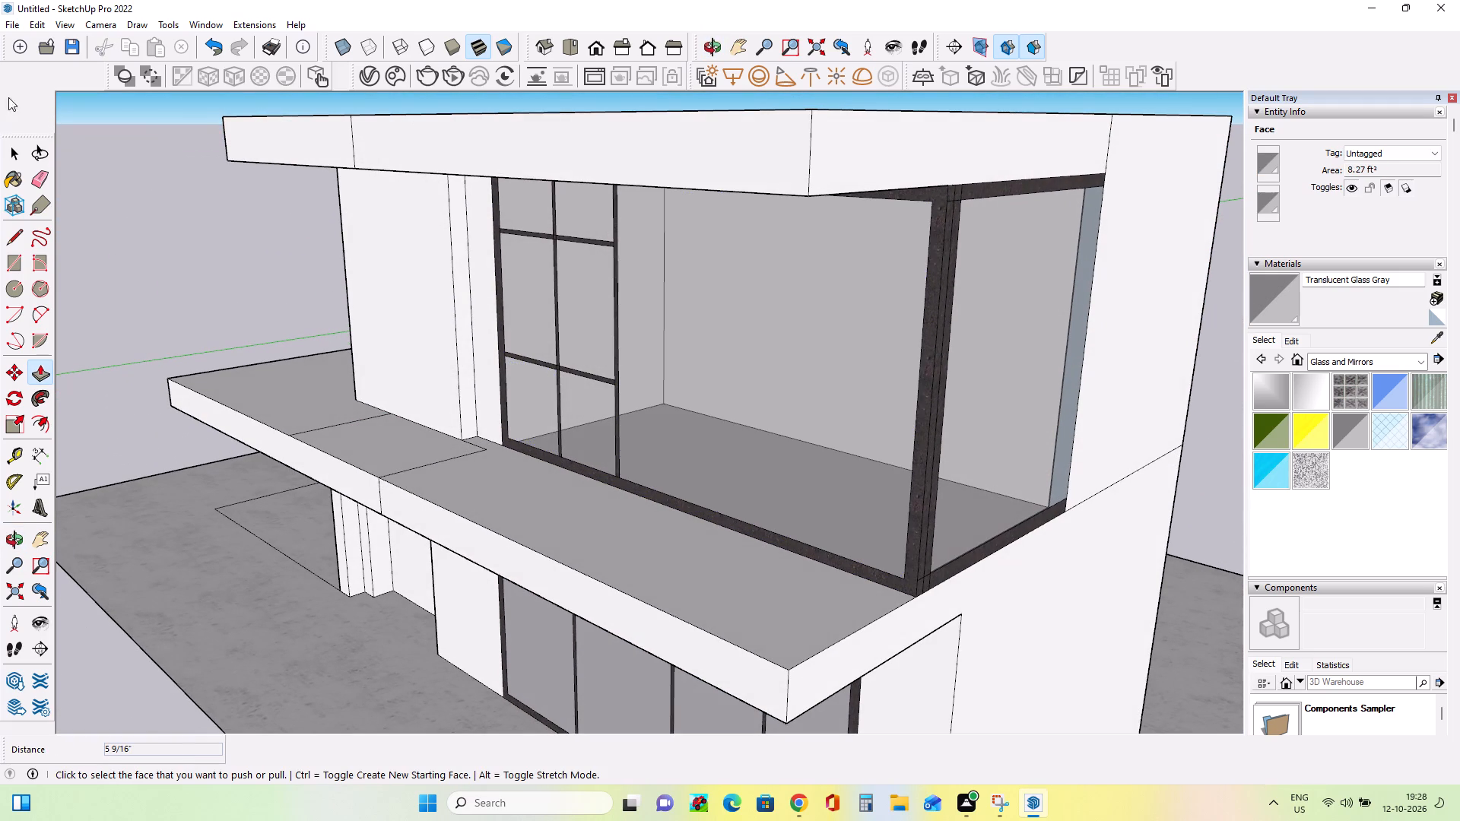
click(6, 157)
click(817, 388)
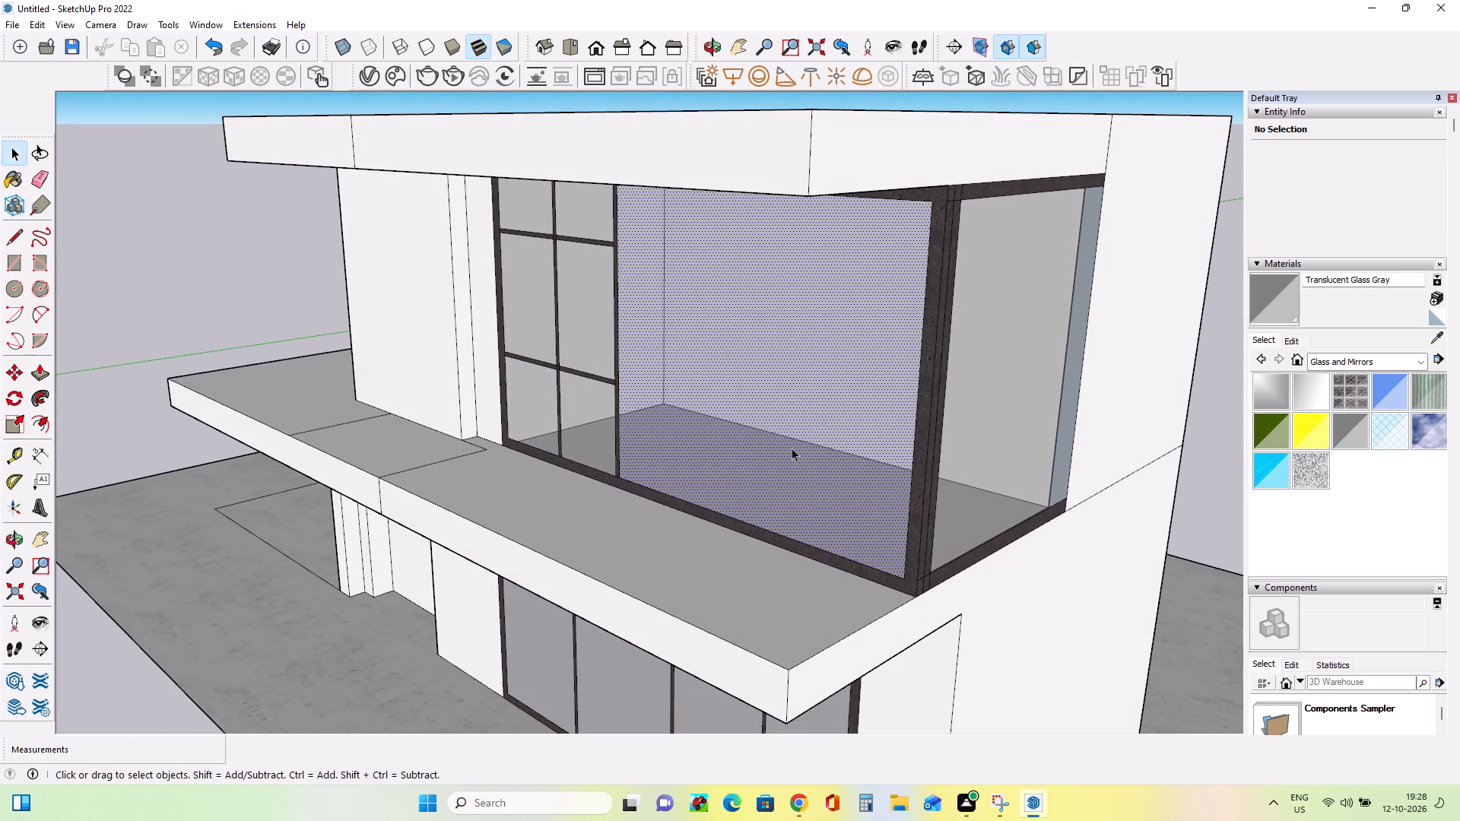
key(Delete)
Examine the upper-storey opening and compare the building front with the reference image.
middle_drag(825, 435, 754, 411)
middle_drag(889, 387, 923, 377)
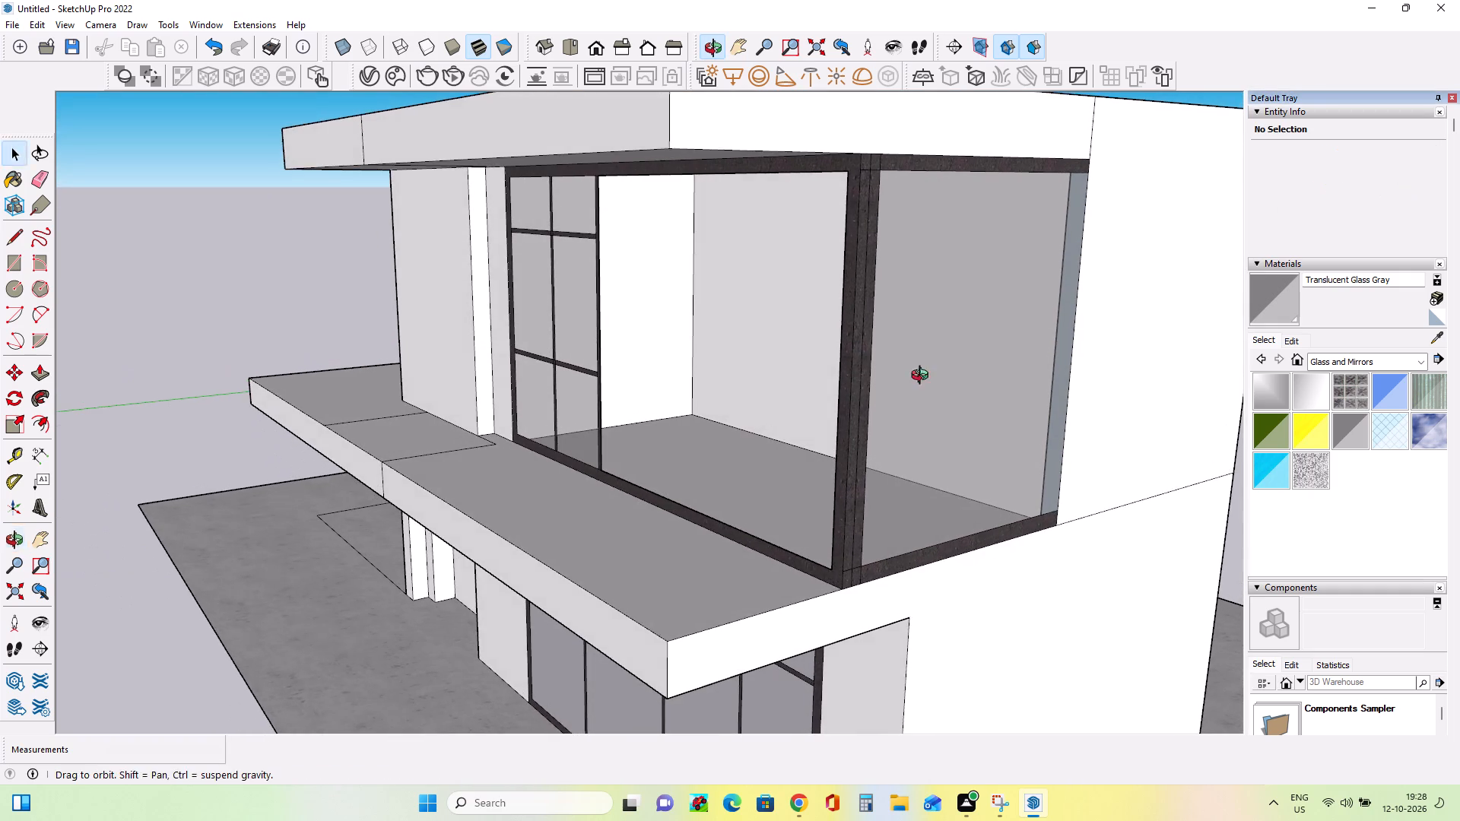
middle_drag(923, 377, 1229, 262)
middle_drag(776, 369, 827, 419)
scroll(822, 395, down, 3)
scroll(728, 390, down, 4)
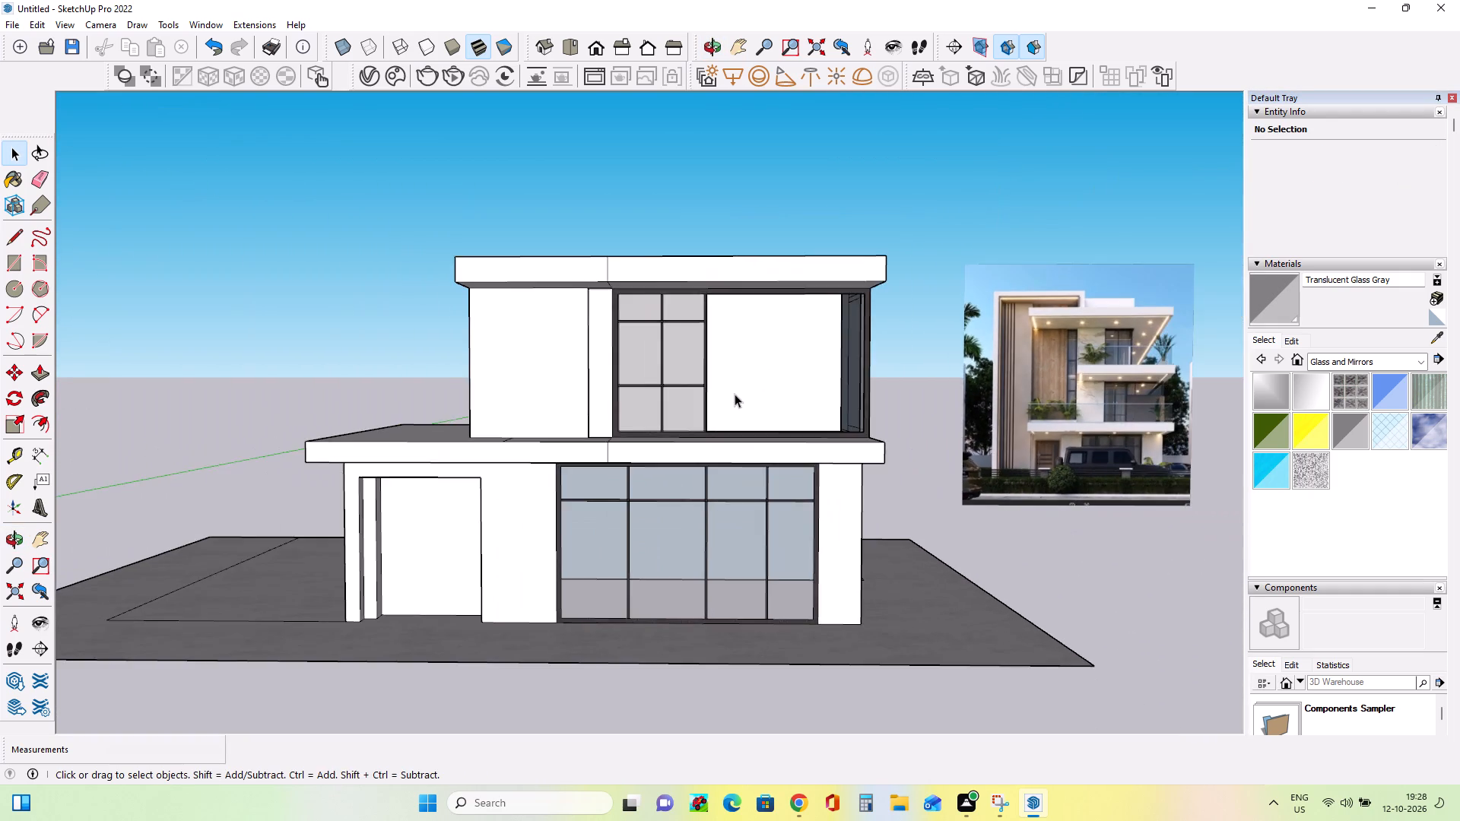
middle_drag(713, 399, 738, 414)
middle_drag(668, 398, 792, 436)
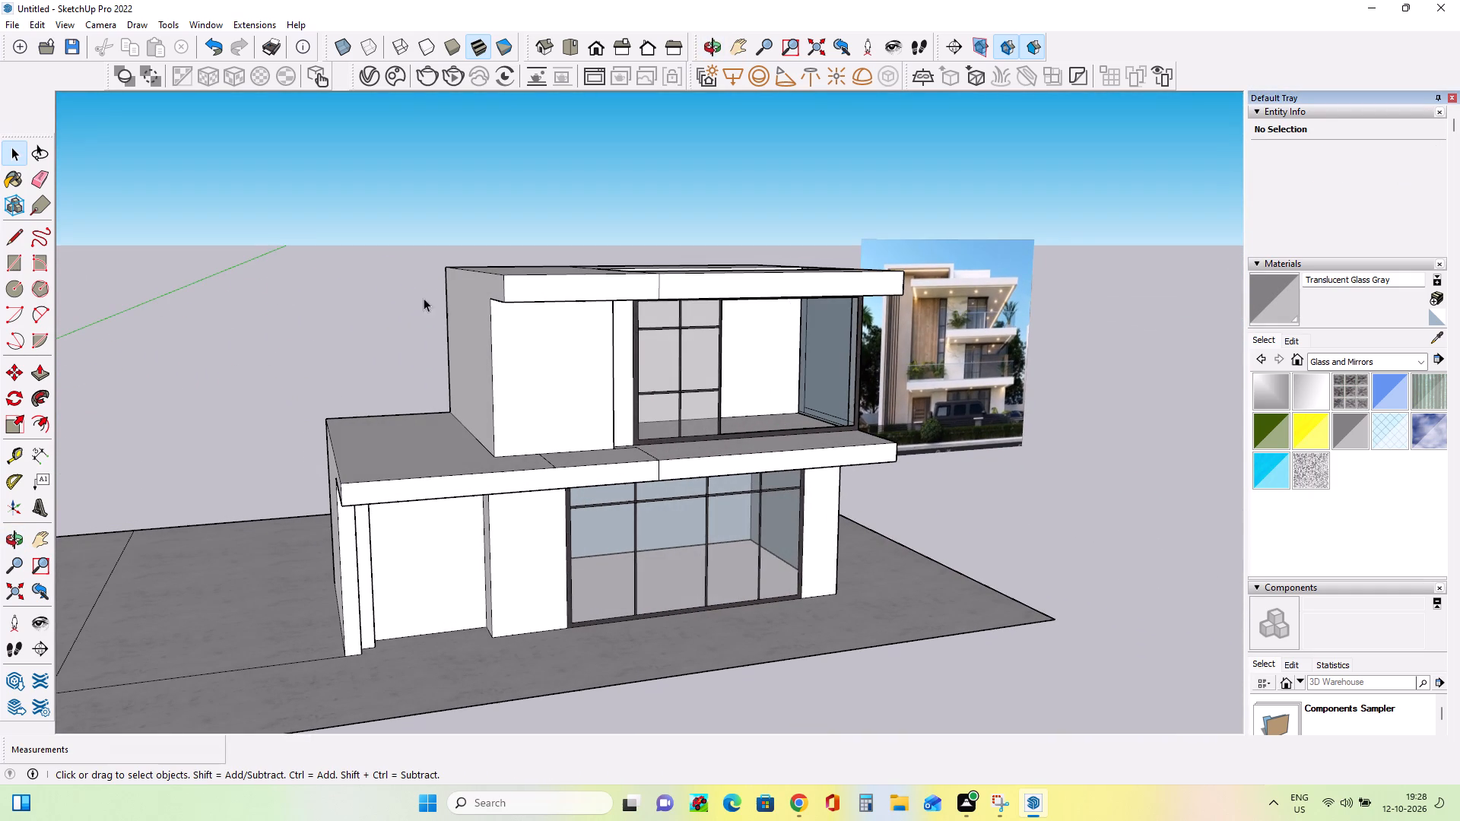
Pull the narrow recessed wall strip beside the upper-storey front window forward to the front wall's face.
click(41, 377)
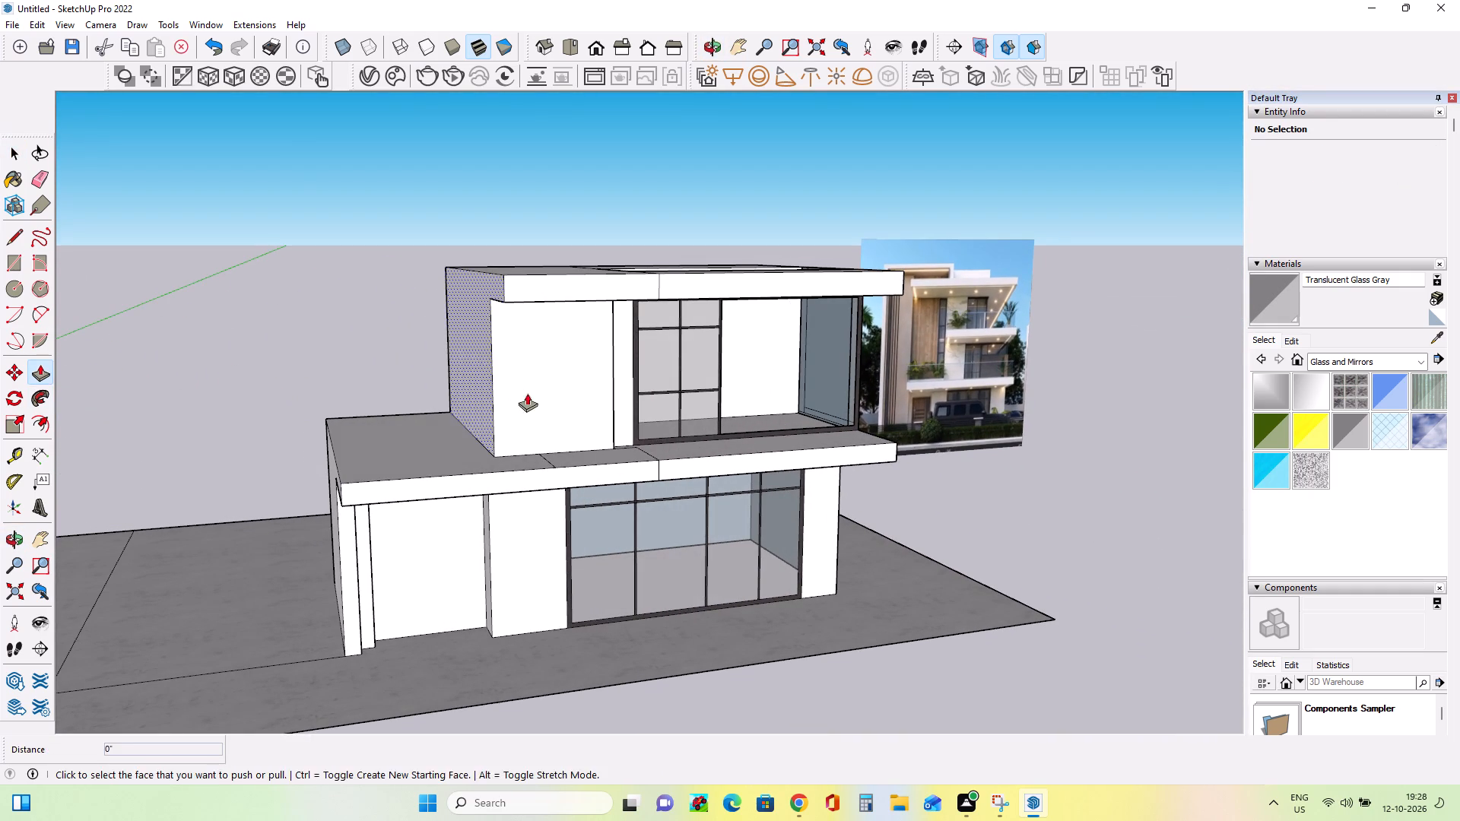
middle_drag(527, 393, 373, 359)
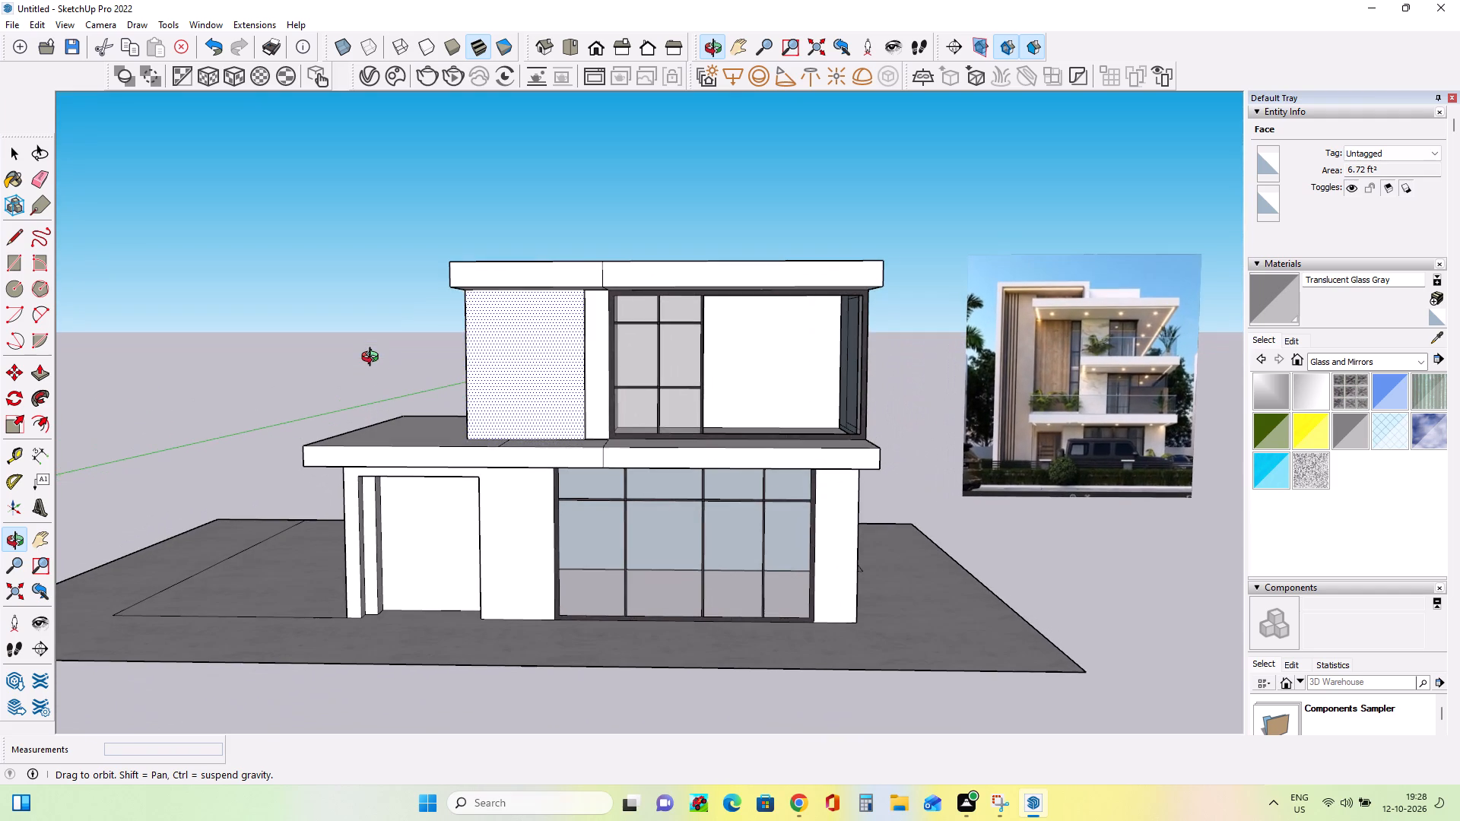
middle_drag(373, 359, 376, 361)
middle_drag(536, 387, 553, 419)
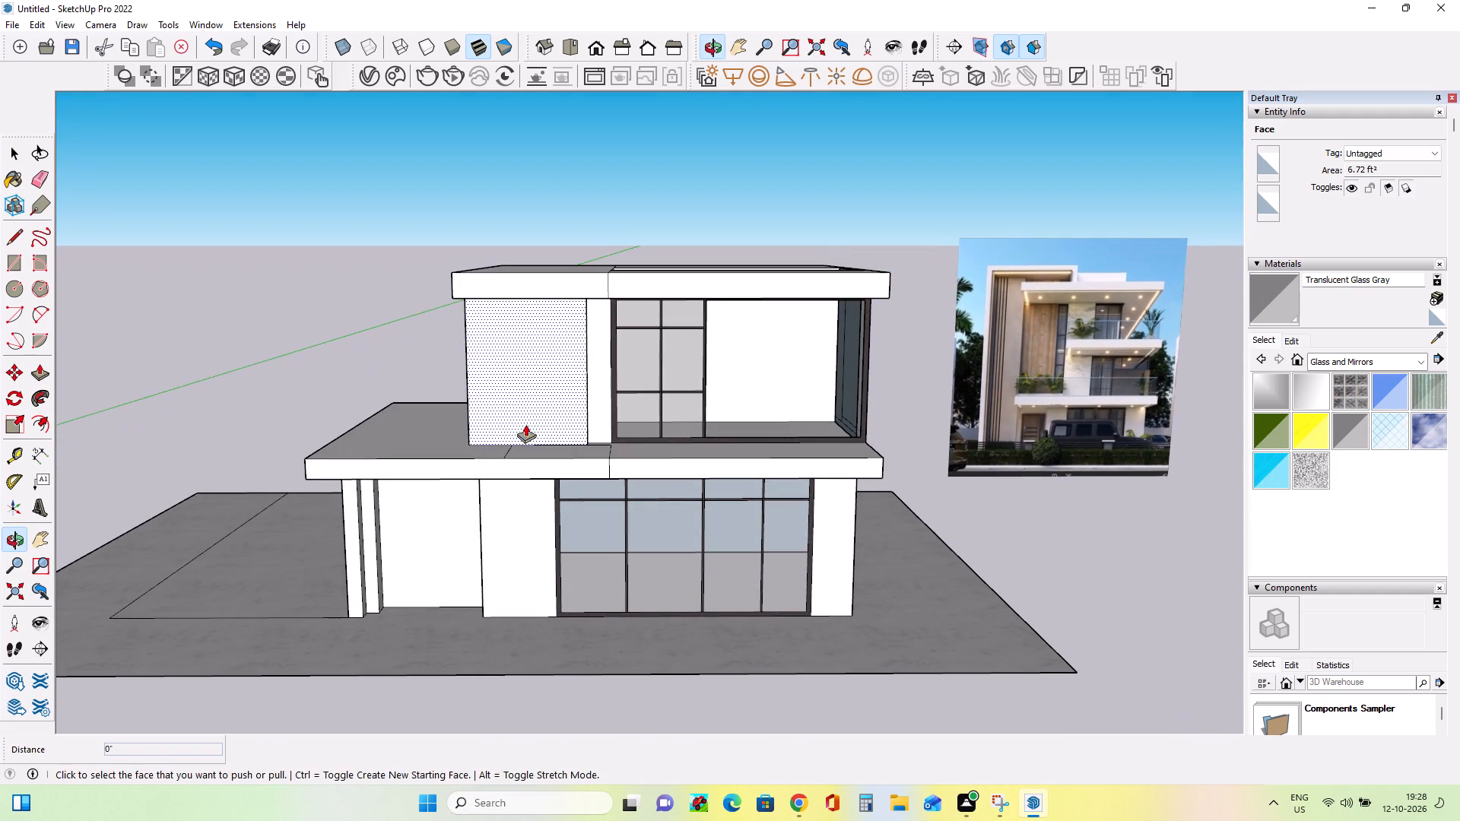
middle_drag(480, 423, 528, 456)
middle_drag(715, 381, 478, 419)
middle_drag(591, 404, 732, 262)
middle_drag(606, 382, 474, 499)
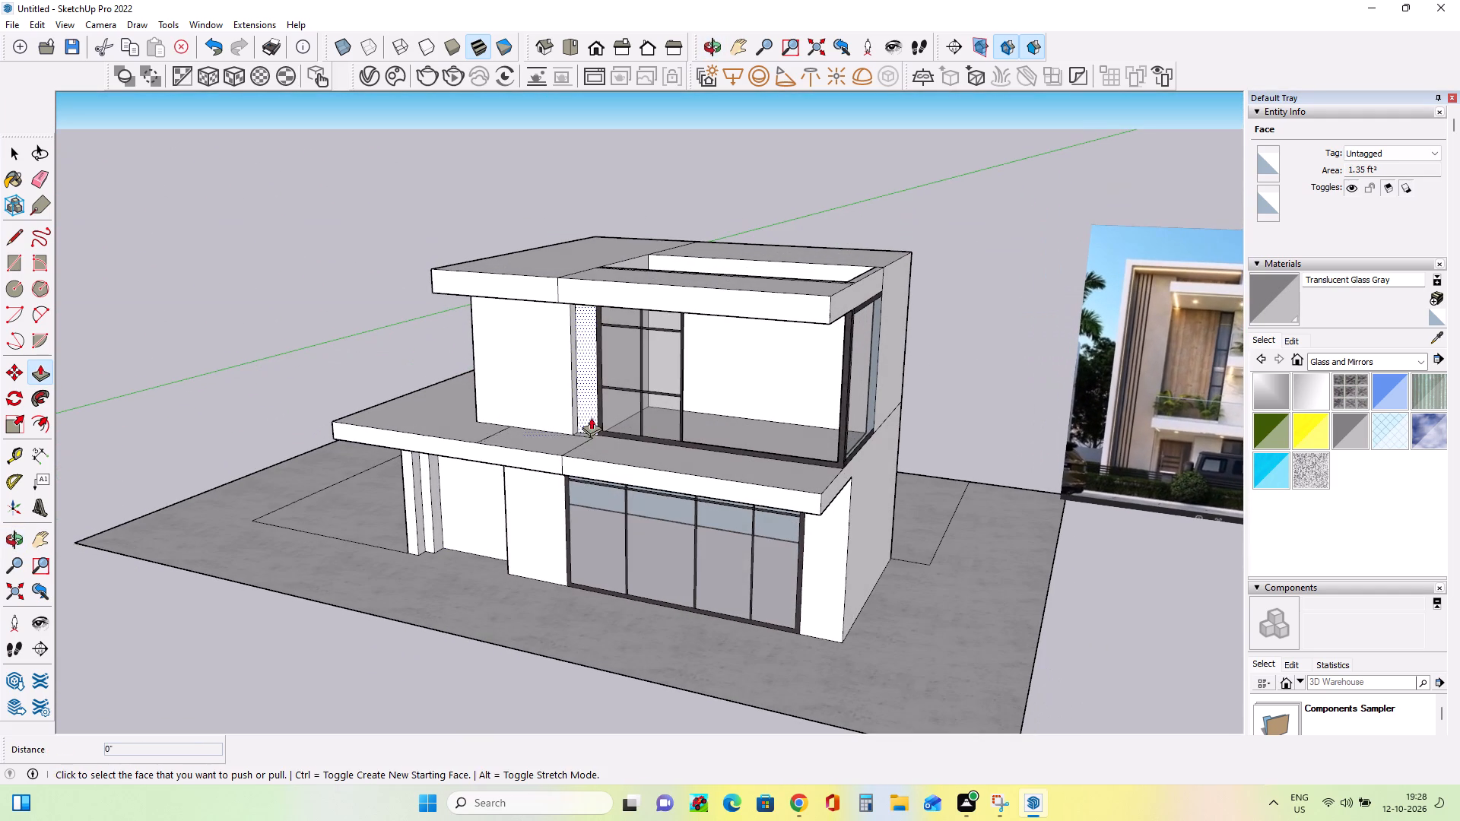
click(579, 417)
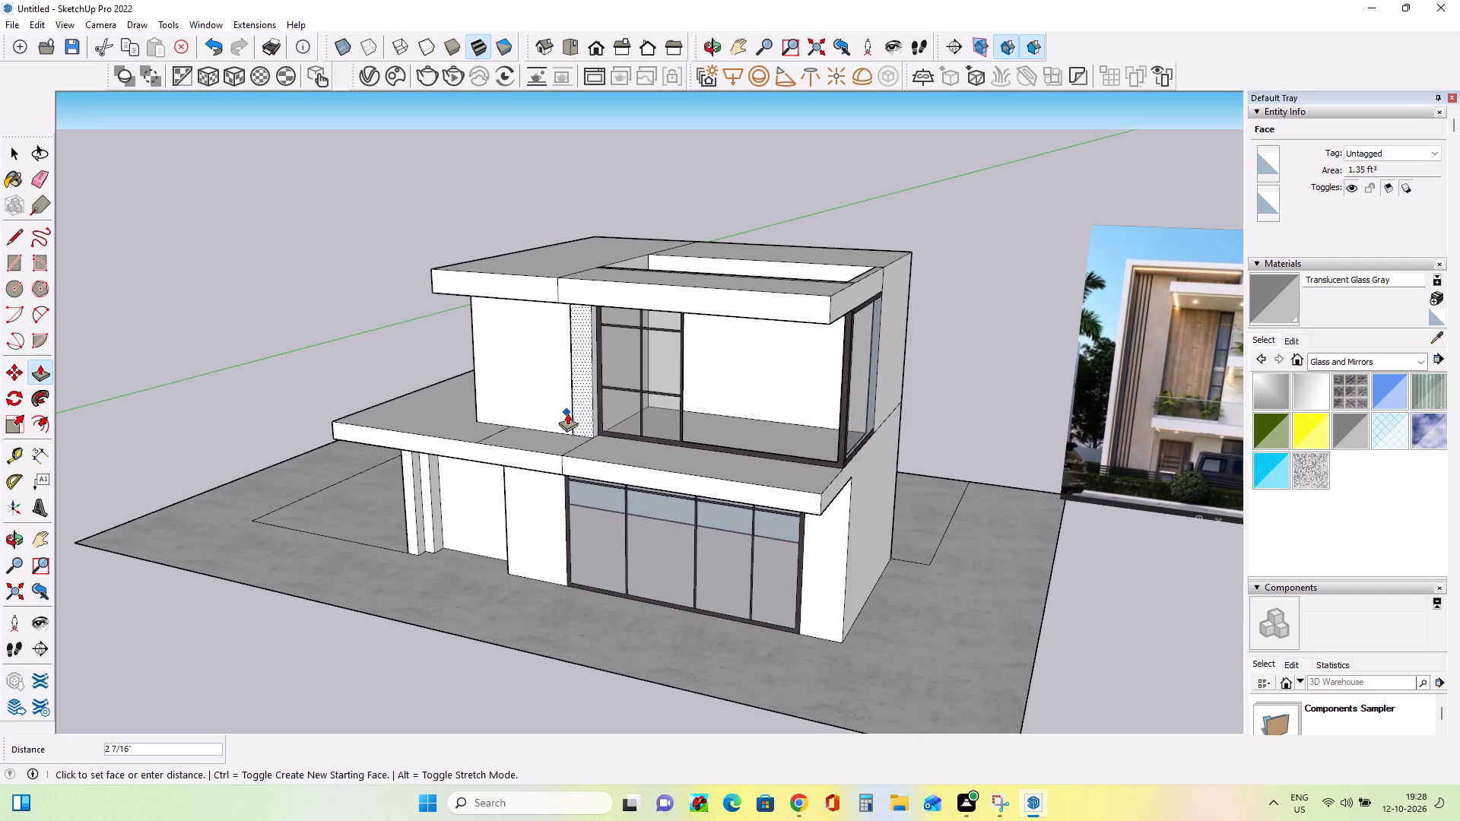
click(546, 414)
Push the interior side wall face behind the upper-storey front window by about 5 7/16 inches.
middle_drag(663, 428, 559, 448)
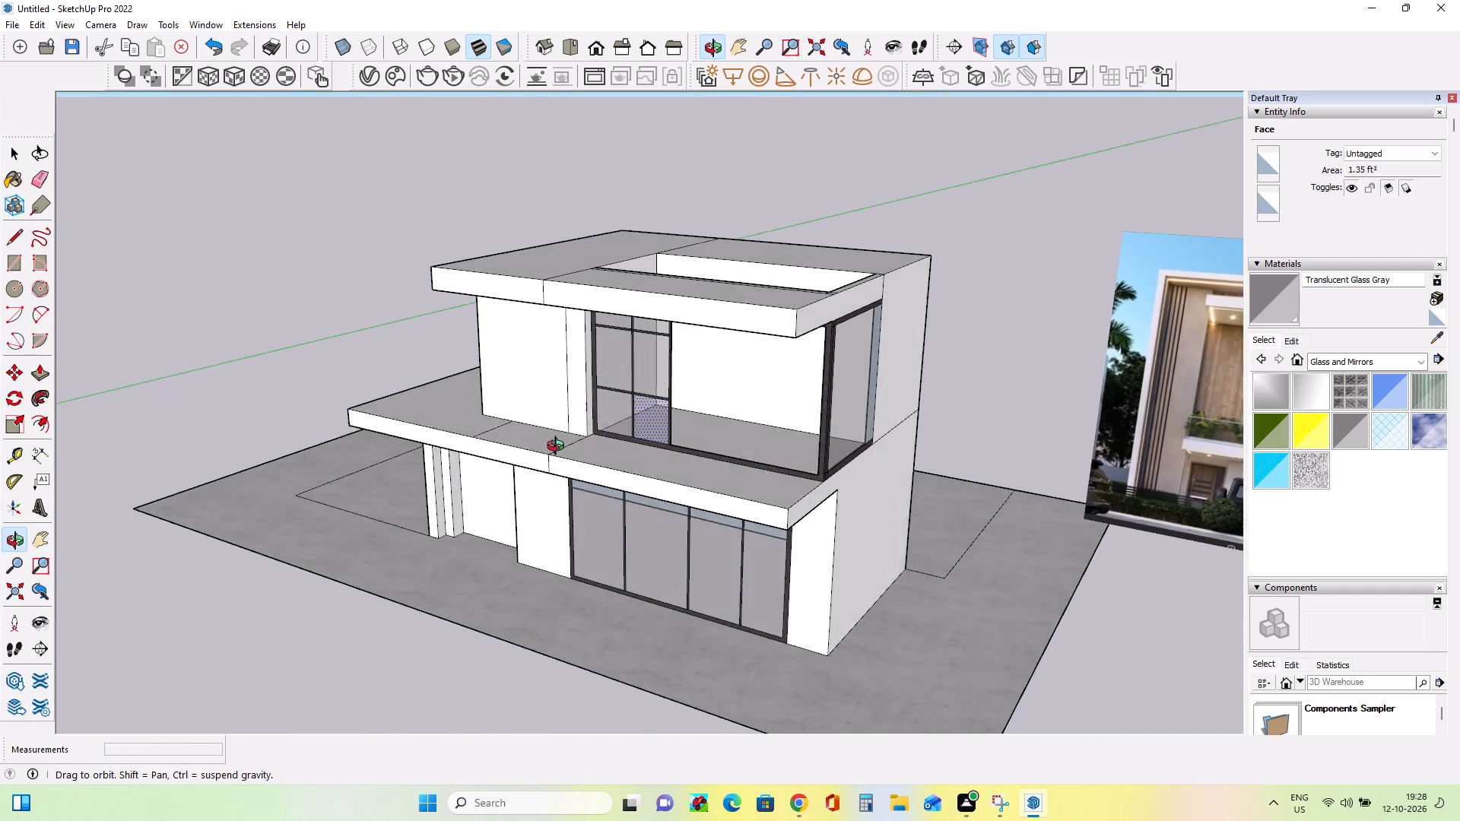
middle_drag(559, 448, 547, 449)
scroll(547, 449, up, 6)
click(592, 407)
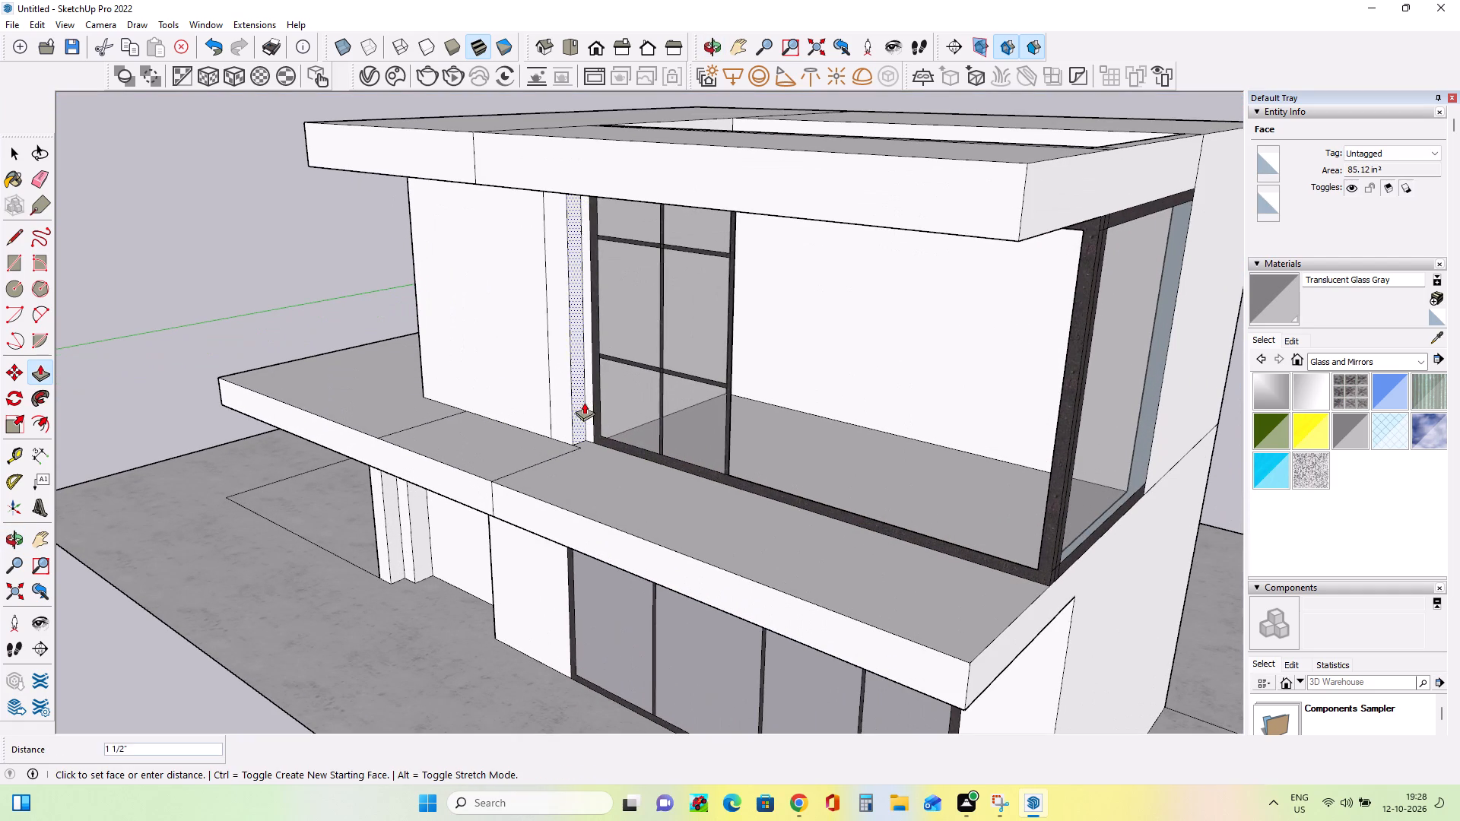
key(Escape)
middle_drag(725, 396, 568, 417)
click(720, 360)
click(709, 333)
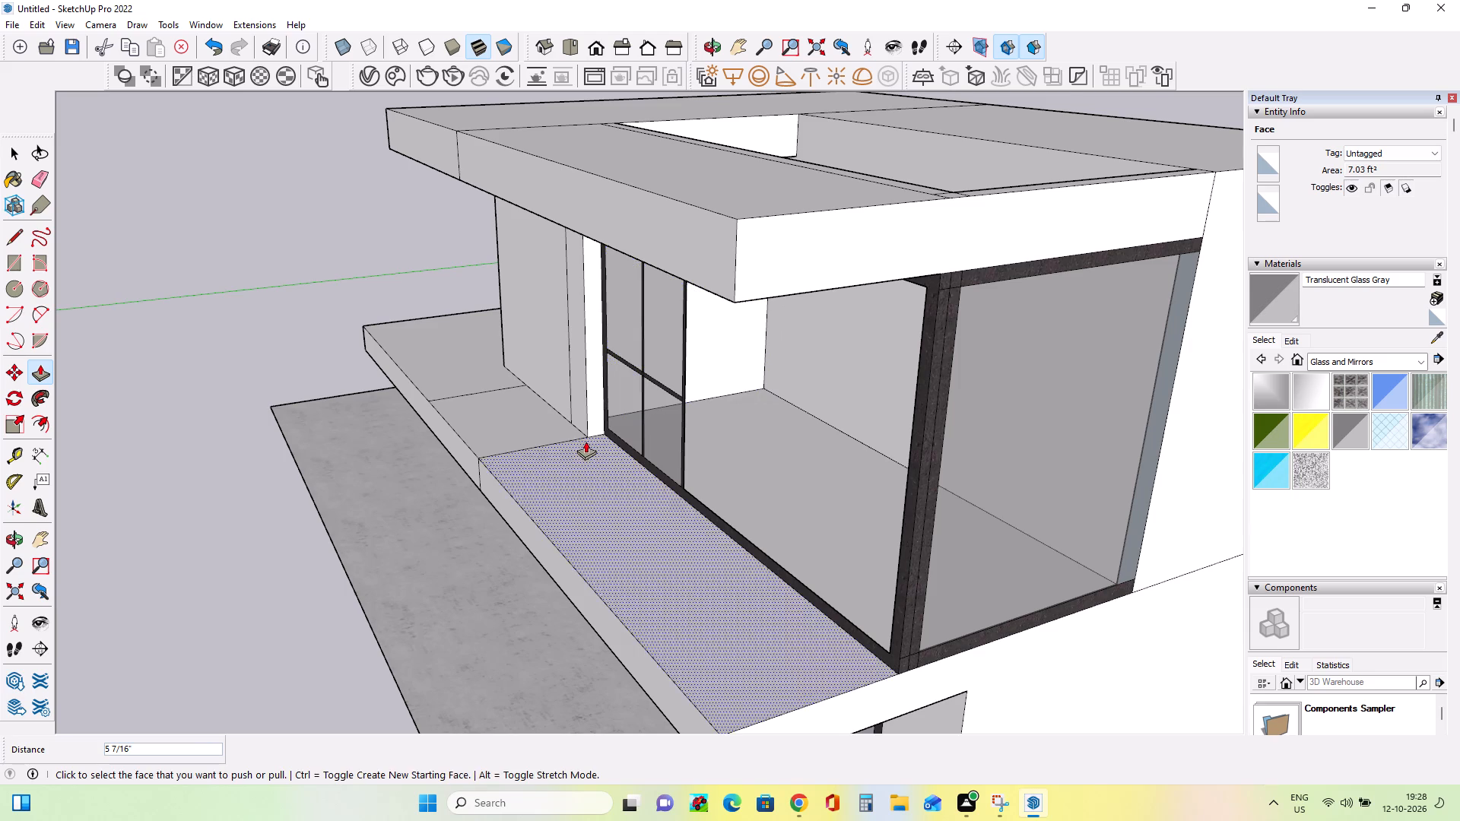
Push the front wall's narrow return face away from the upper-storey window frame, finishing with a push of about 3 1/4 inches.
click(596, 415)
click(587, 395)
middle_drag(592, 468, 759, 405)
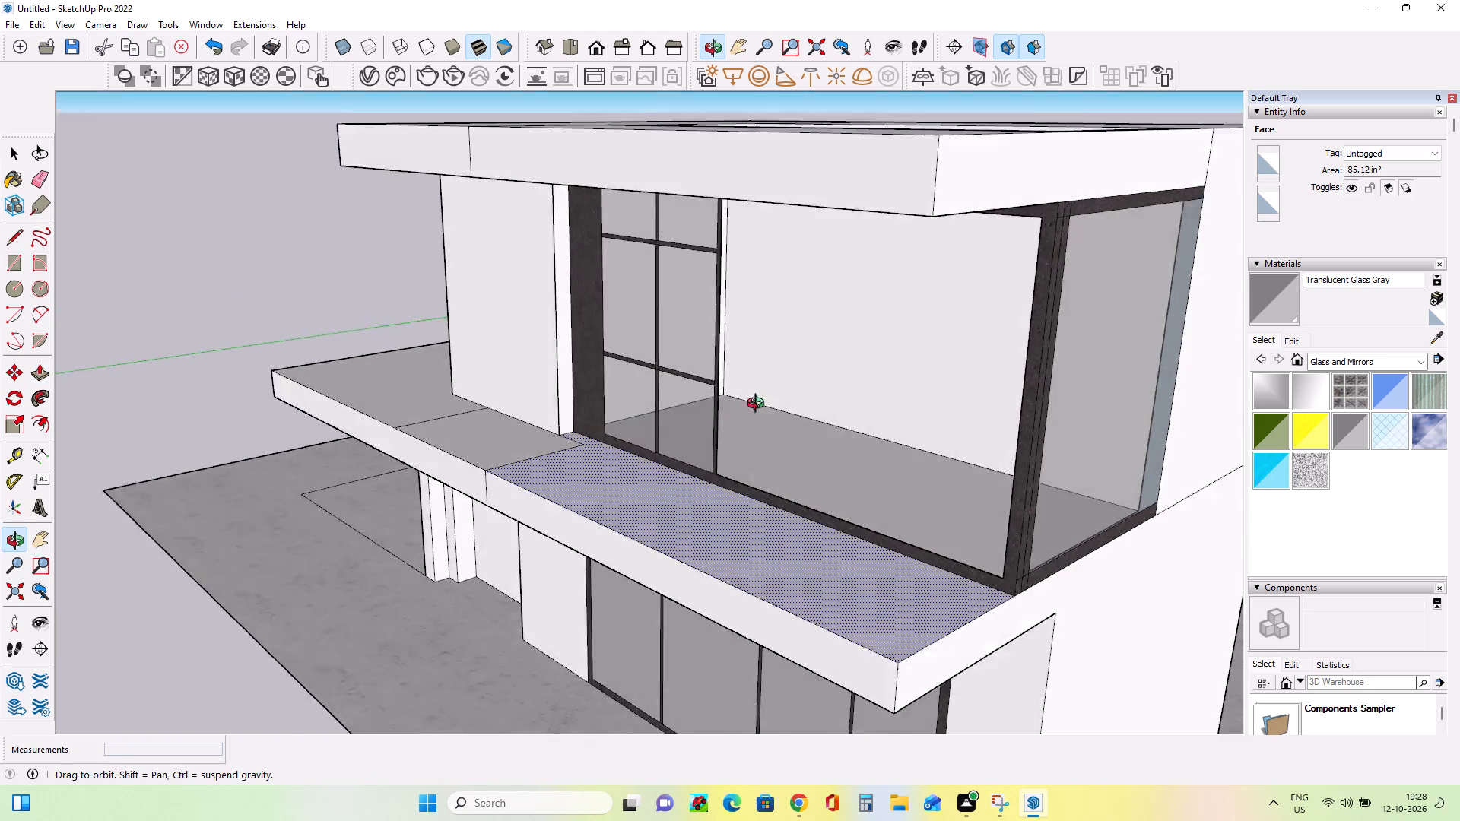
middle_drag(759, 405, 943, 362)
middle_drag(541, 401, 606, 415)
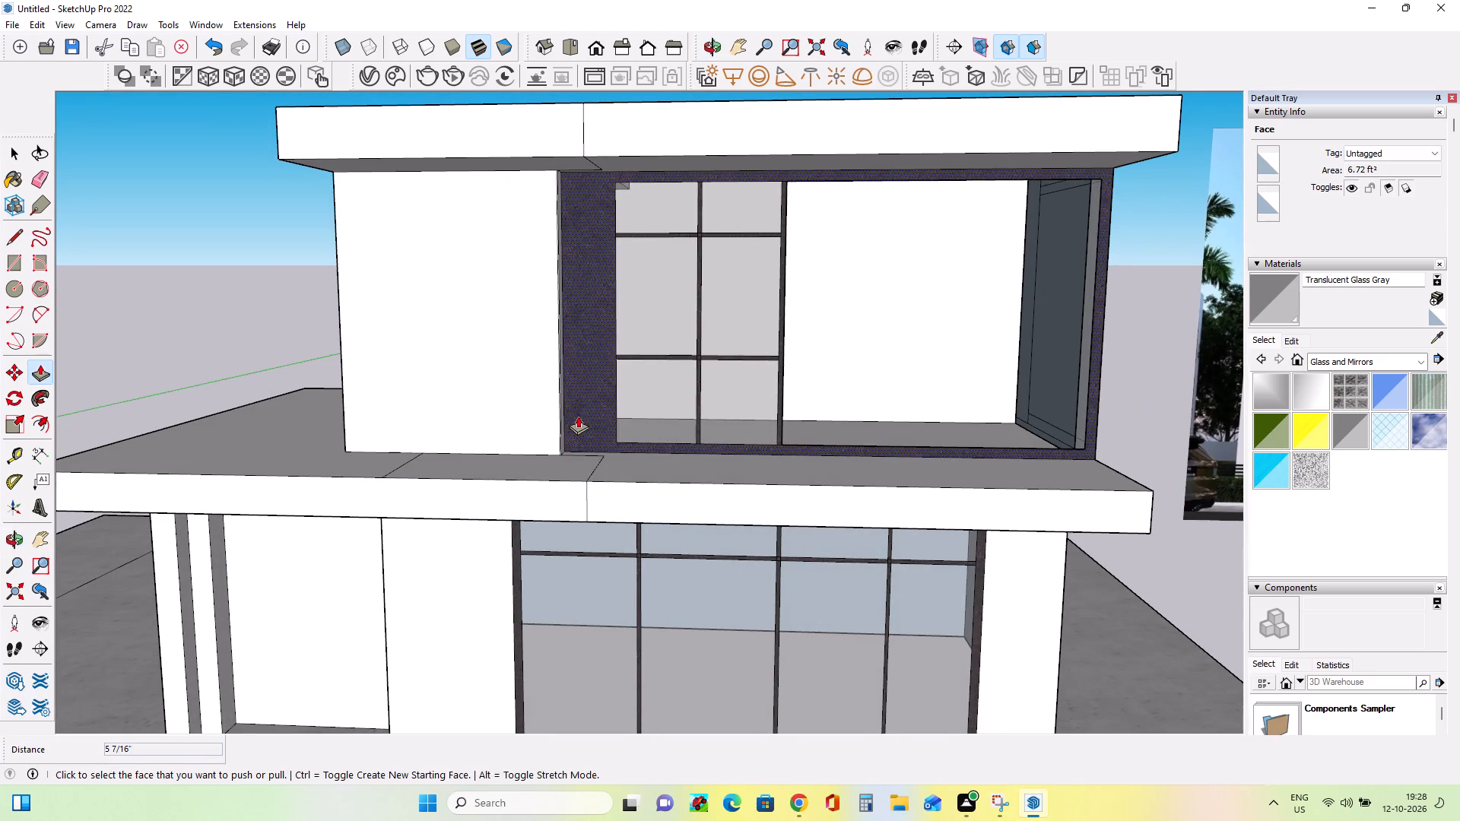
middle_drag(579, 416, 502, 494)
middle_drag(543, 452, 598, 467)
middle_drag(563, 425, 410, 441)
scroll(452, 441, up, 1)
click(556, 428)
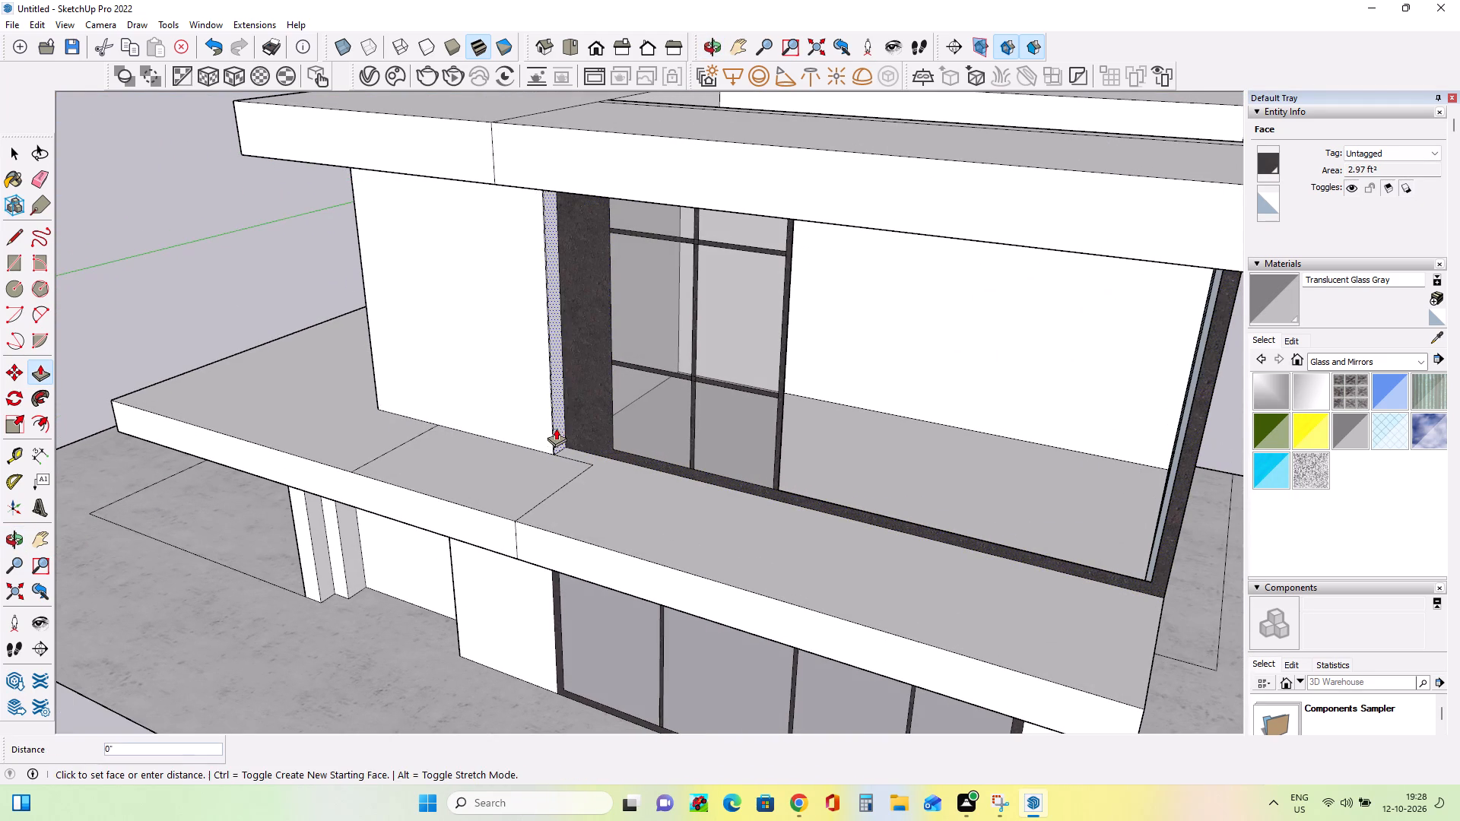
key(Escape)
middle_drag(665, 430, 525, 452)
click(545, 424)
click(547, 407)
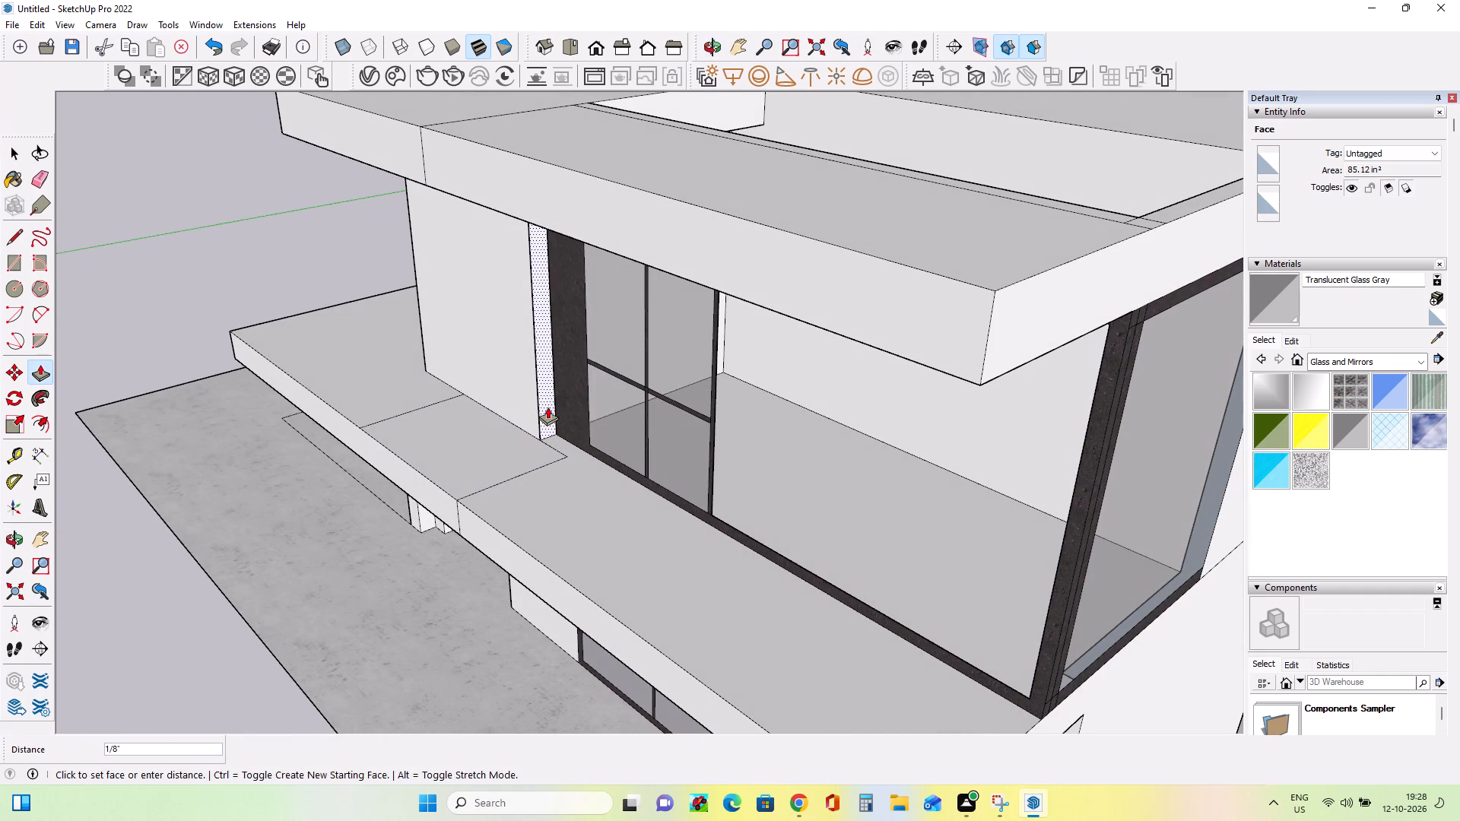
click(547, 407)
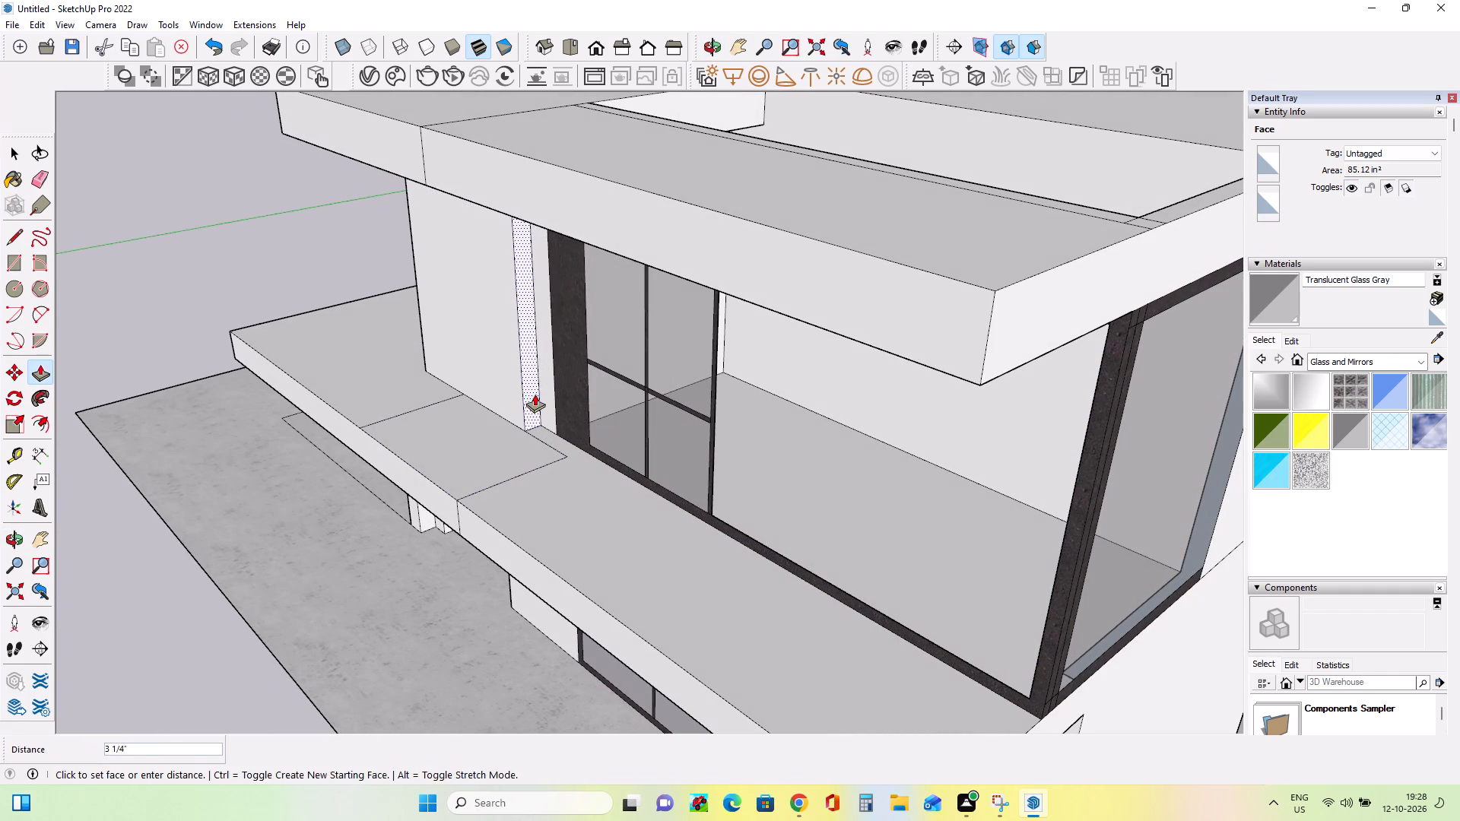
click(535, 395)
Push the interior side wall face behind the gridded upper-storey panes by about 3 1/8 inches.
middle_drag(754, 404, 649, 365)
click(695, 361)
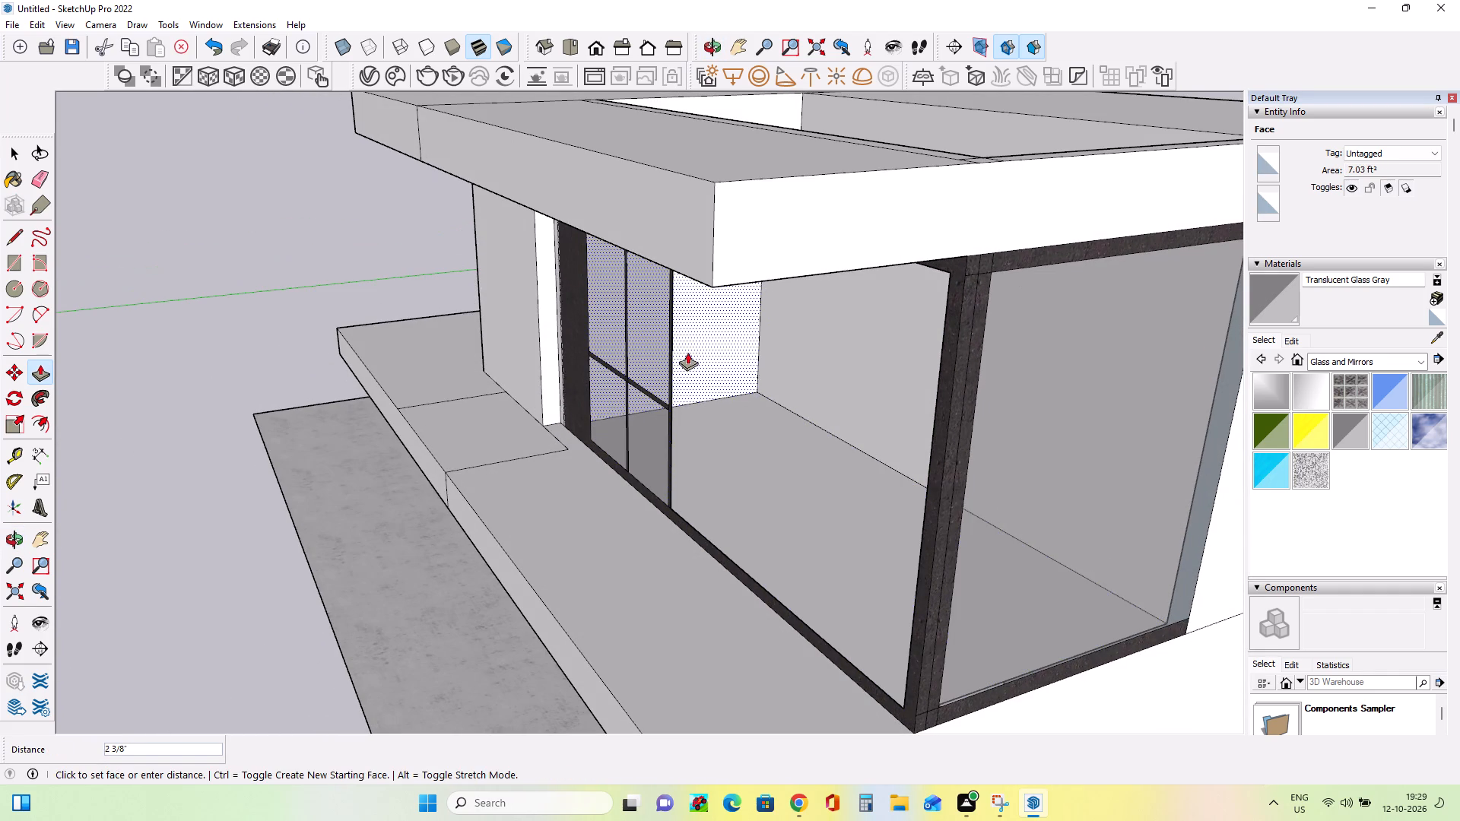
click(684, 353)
Compare the upper-storey wall and window proportions with the reference image from the front.
middle_drag(703, 413, 975, 319)
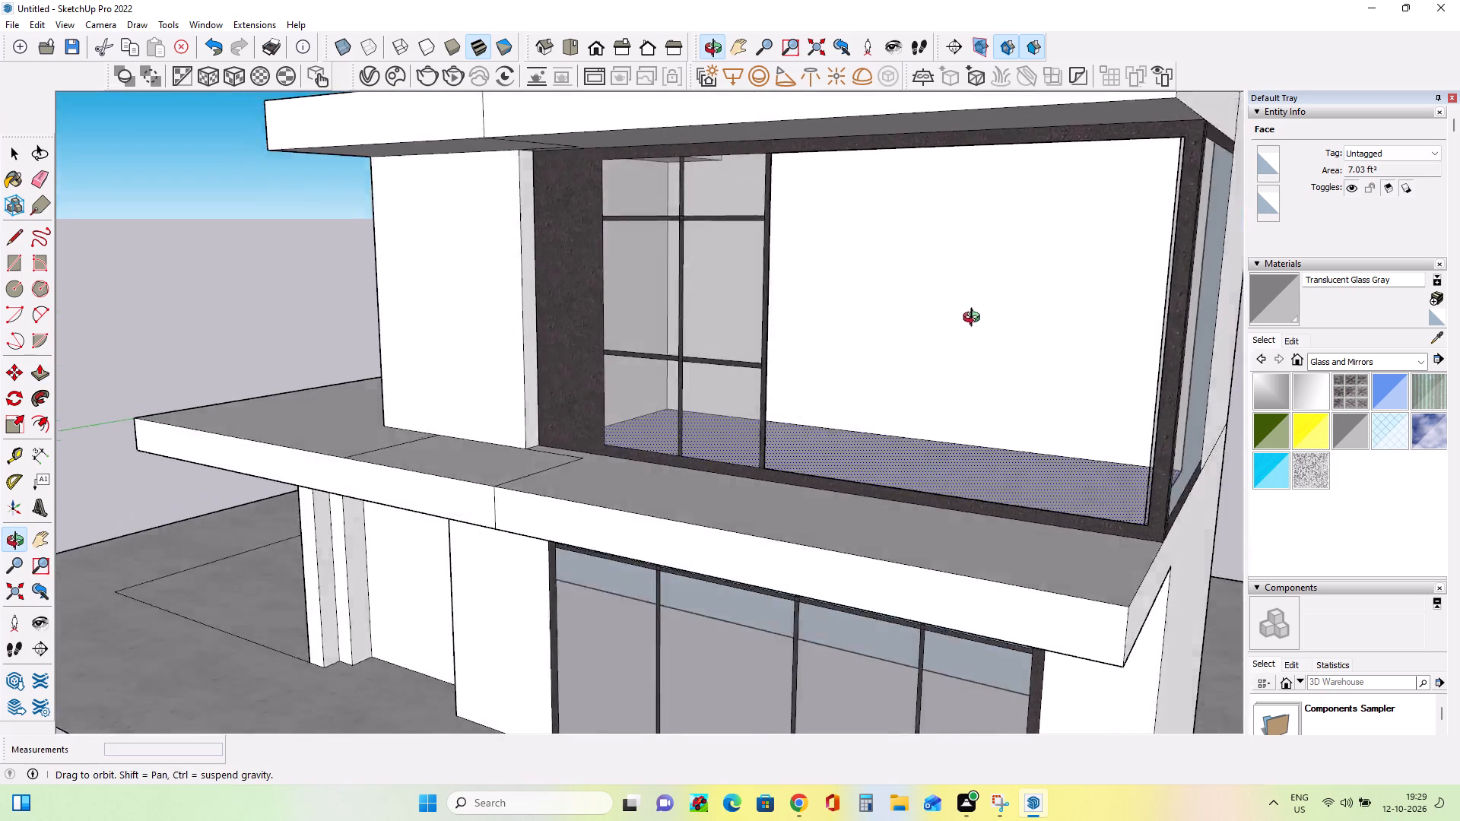
middle_drag(975, 319, 1093, 292)
scroll(595, 417, down, 8)
middle_drag(584, 425, 618, 456)
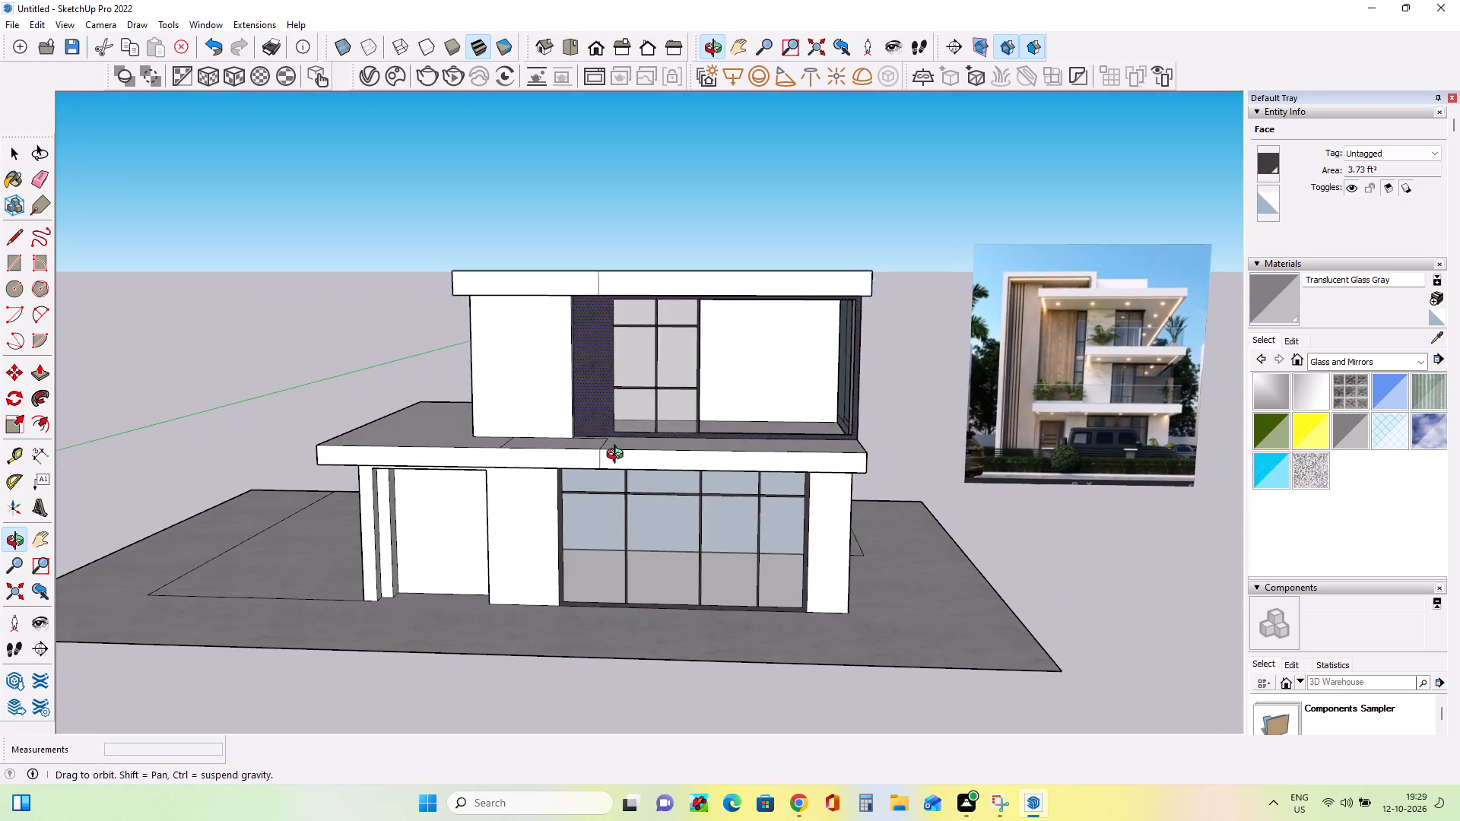
middle_drag(618, 456, 662, 448)
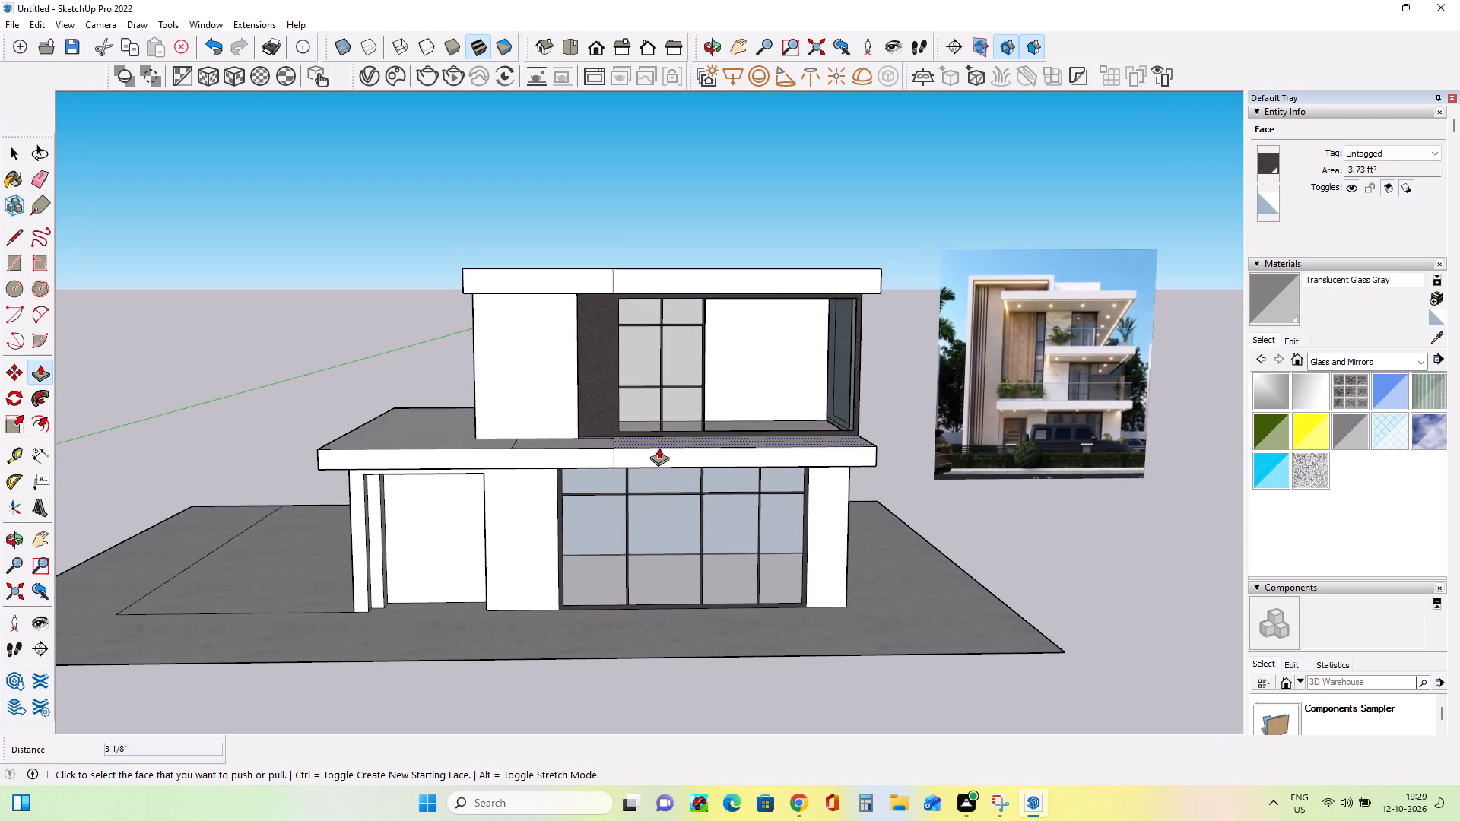
scroll(636, 444, down, 2)
middle_drag(661, 483, 623, 468)
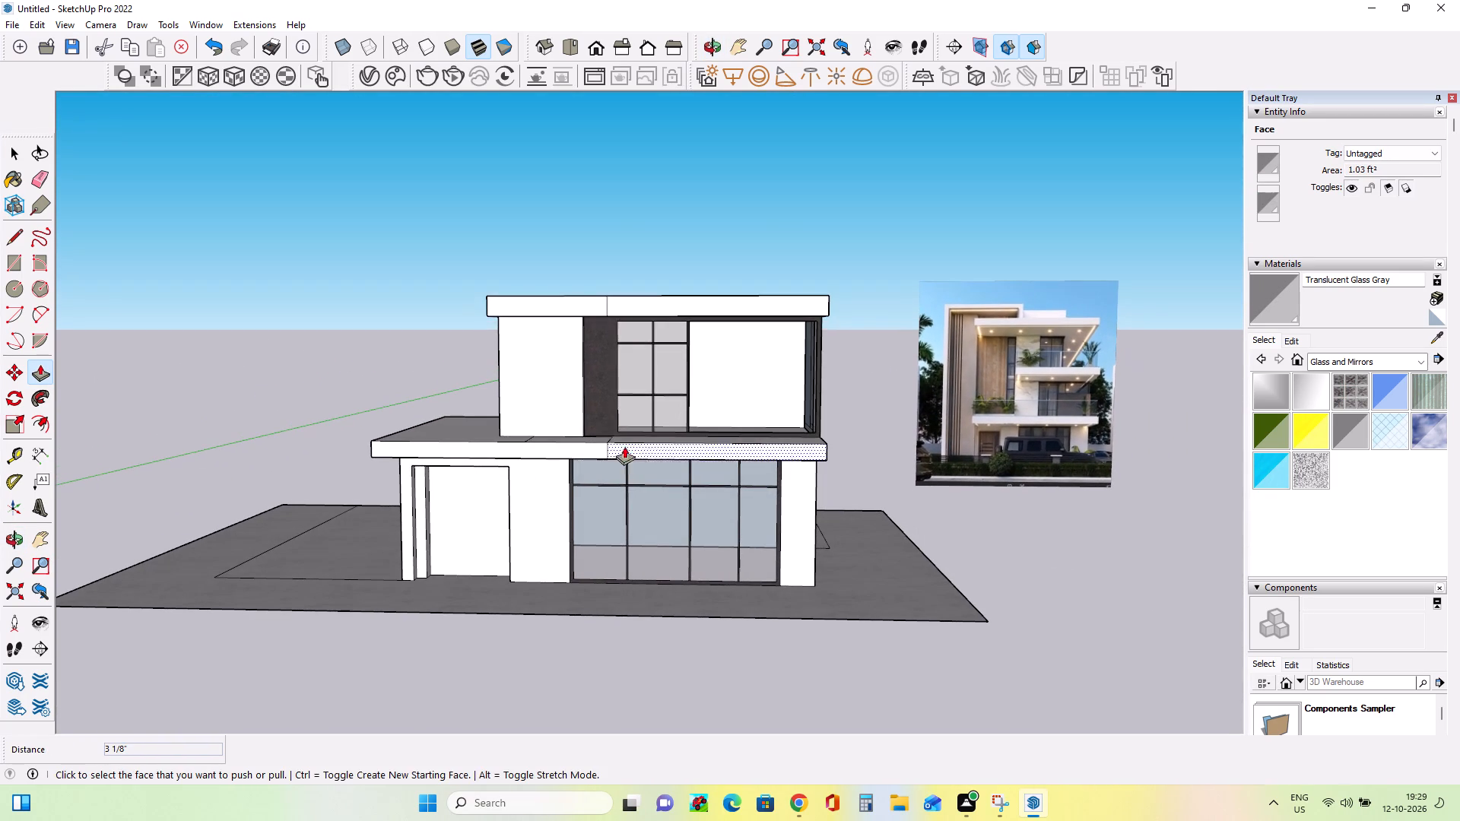
scroll(601, 395, up, 3)
middle_drag(665, 414, 682, 448)
scroll(682, 448, up, 1)
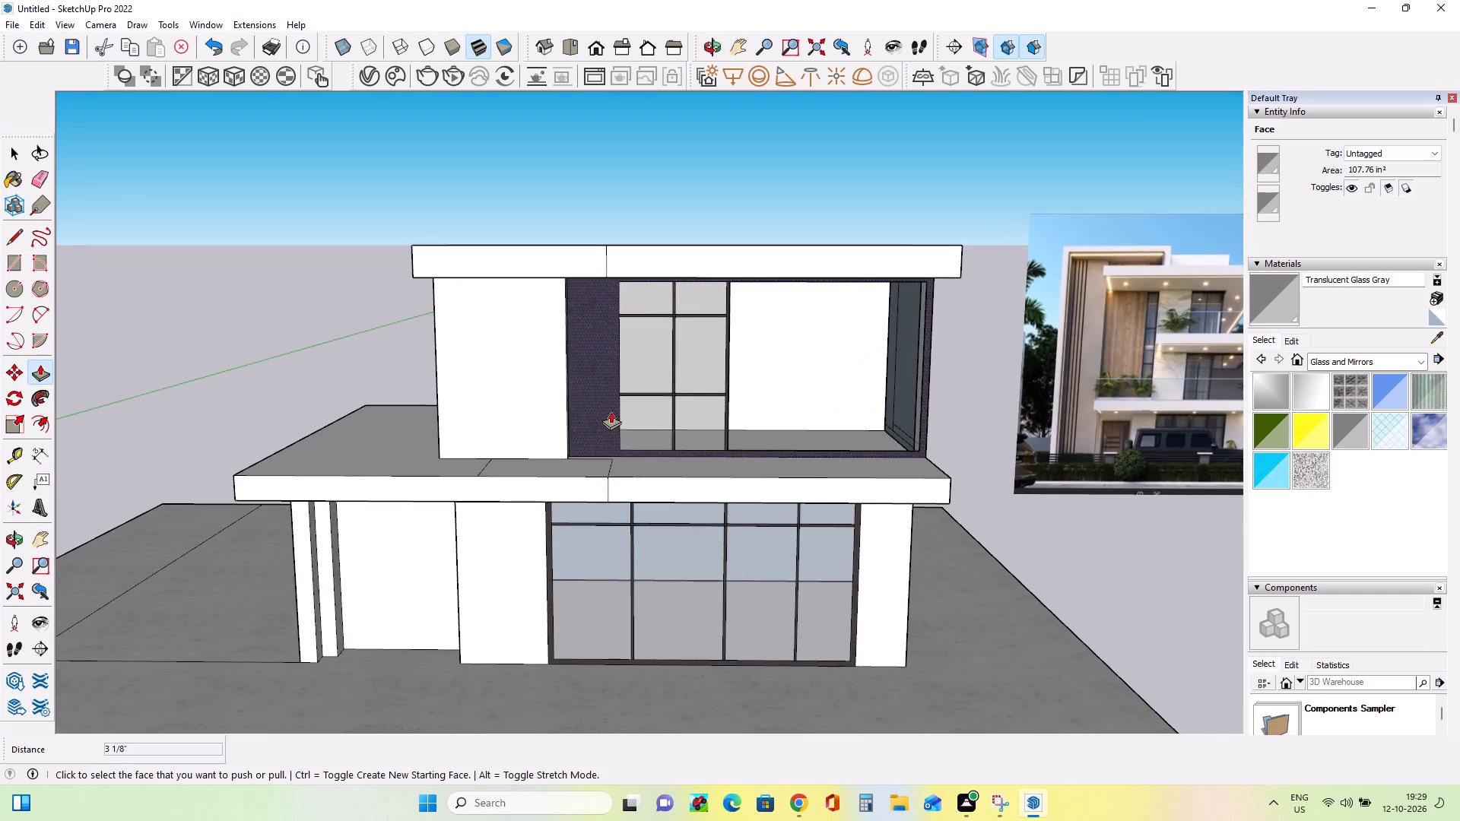
scroll(610, 410, up, 2)
scroll(558, 405, down, 7)
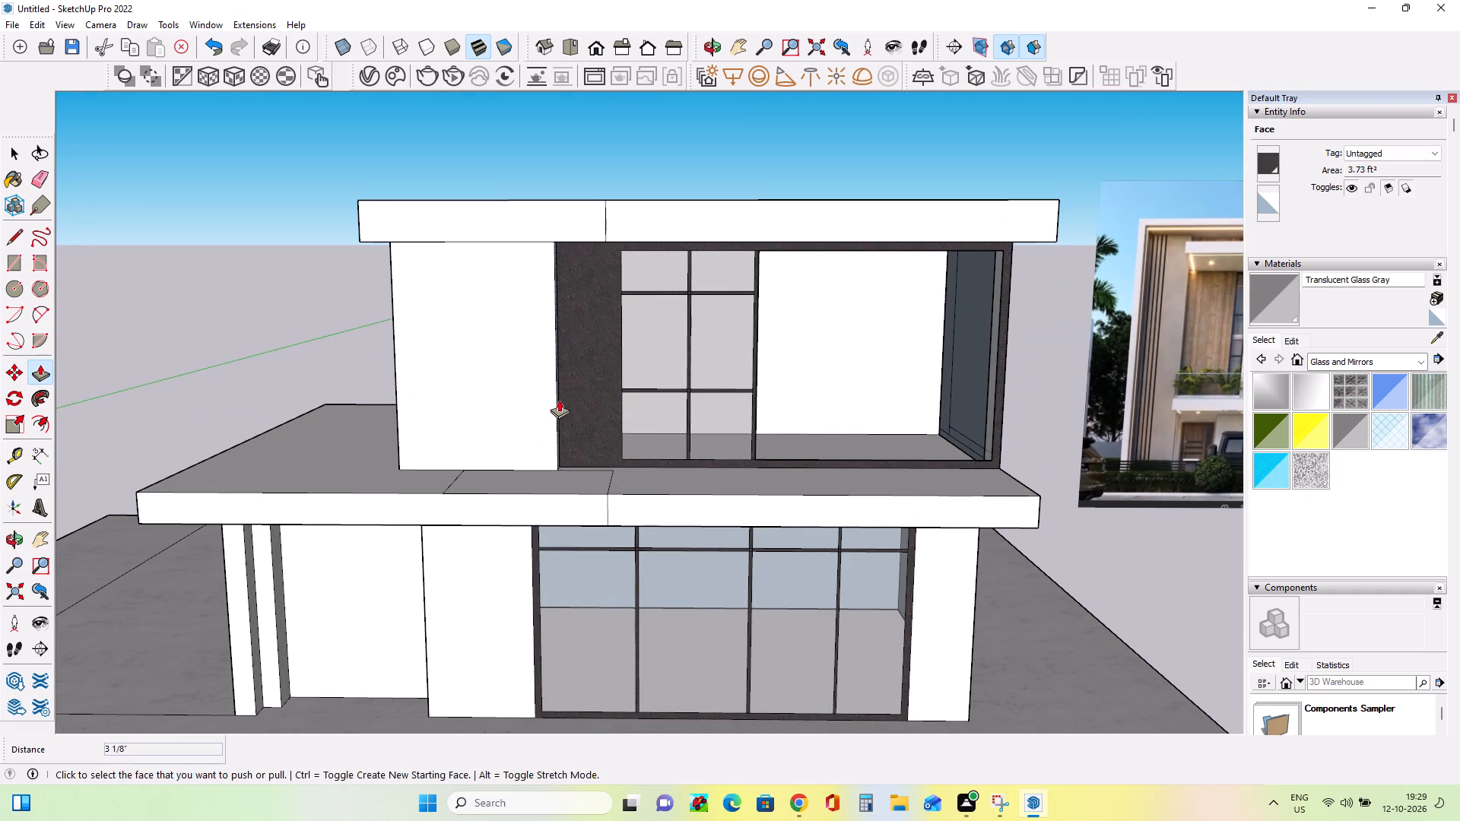
scroll(630, 390, down, 8)
middle_drag(611, 398, 634, 374)
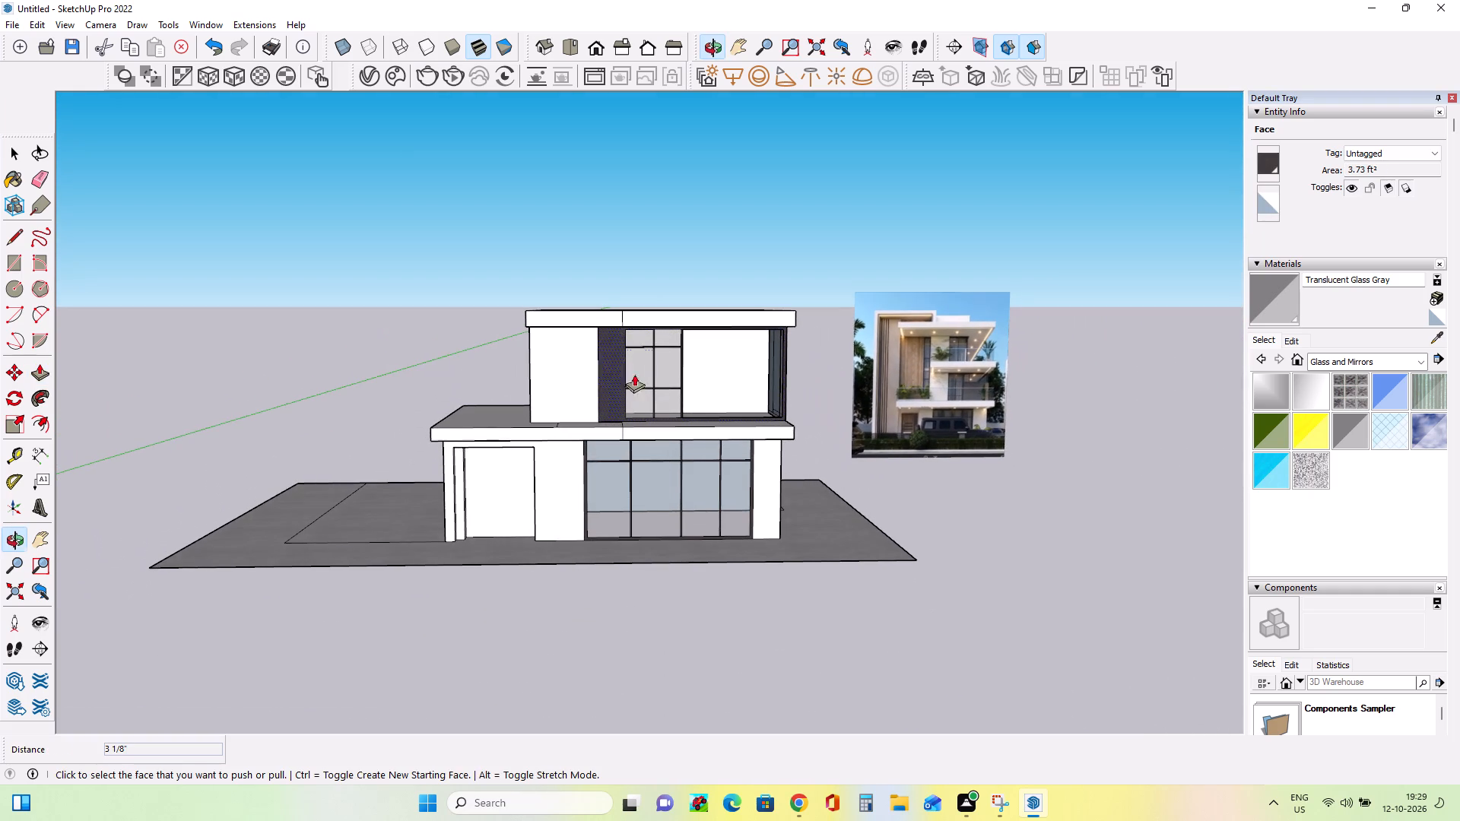
scroll(995, 422, up, 4)
scroll(927, 420, up, 1)
scroll(927, 420, down, 1)
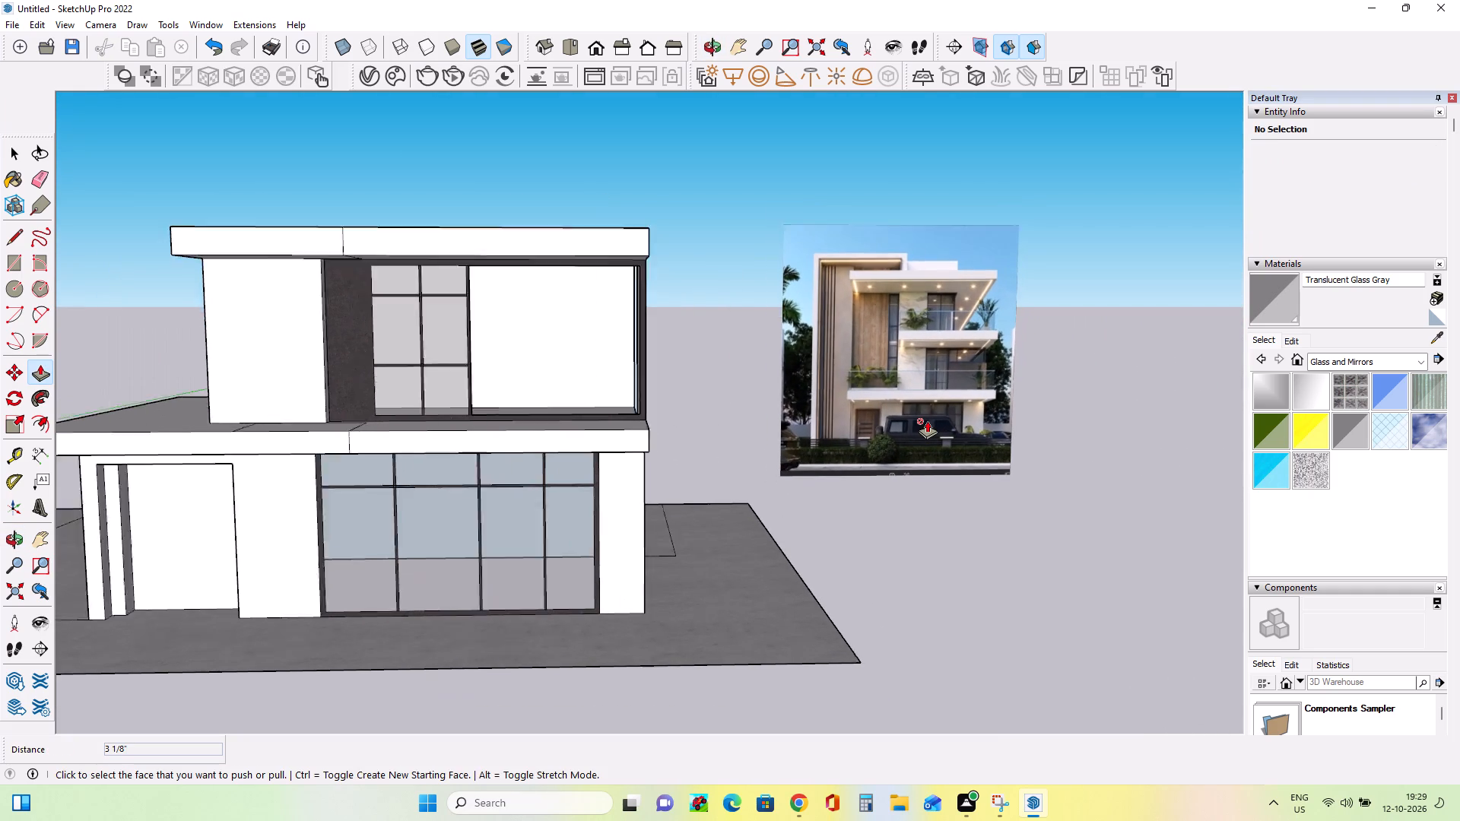
scroll(927, 420, down, 1)
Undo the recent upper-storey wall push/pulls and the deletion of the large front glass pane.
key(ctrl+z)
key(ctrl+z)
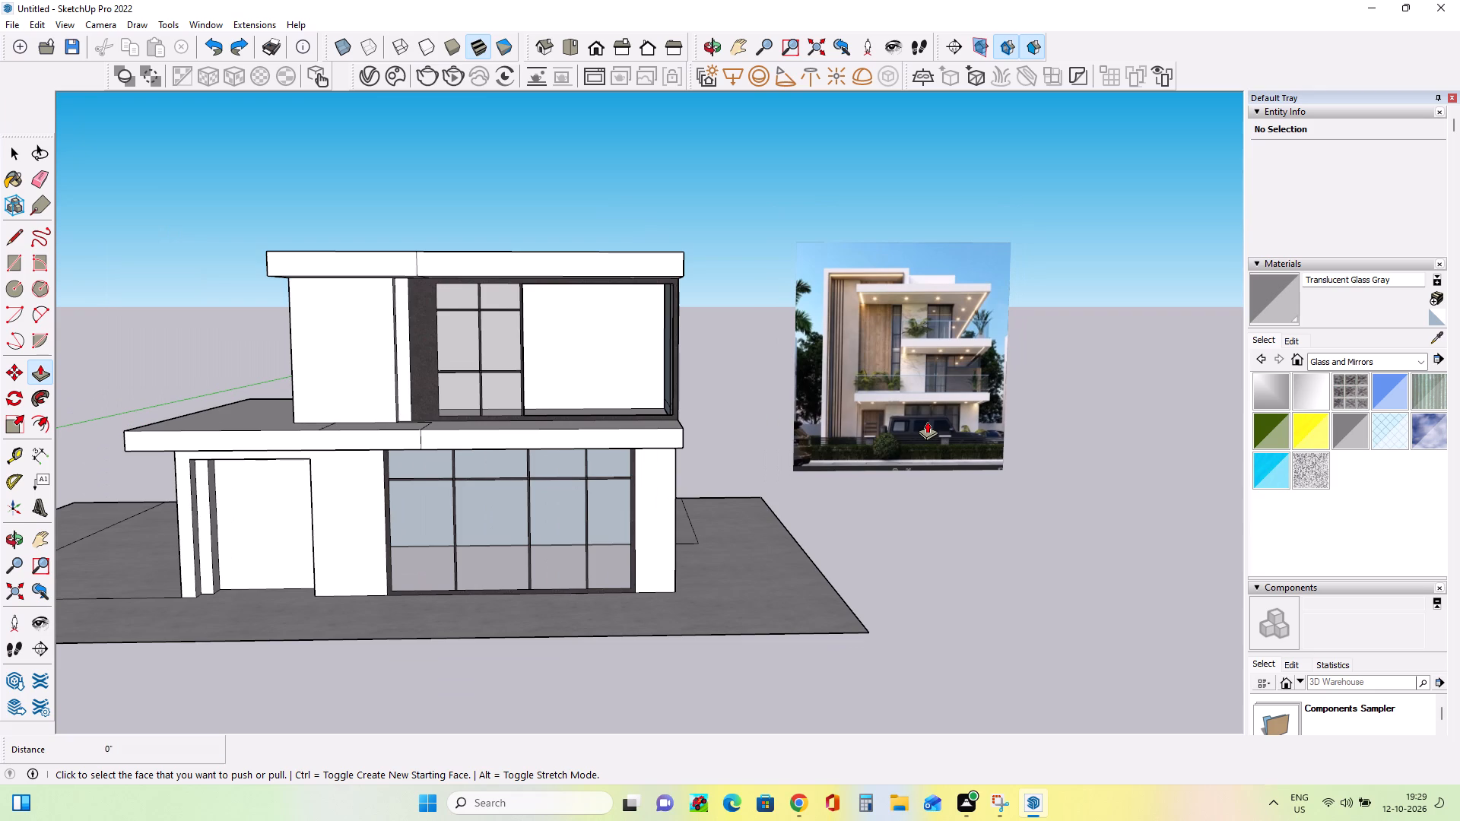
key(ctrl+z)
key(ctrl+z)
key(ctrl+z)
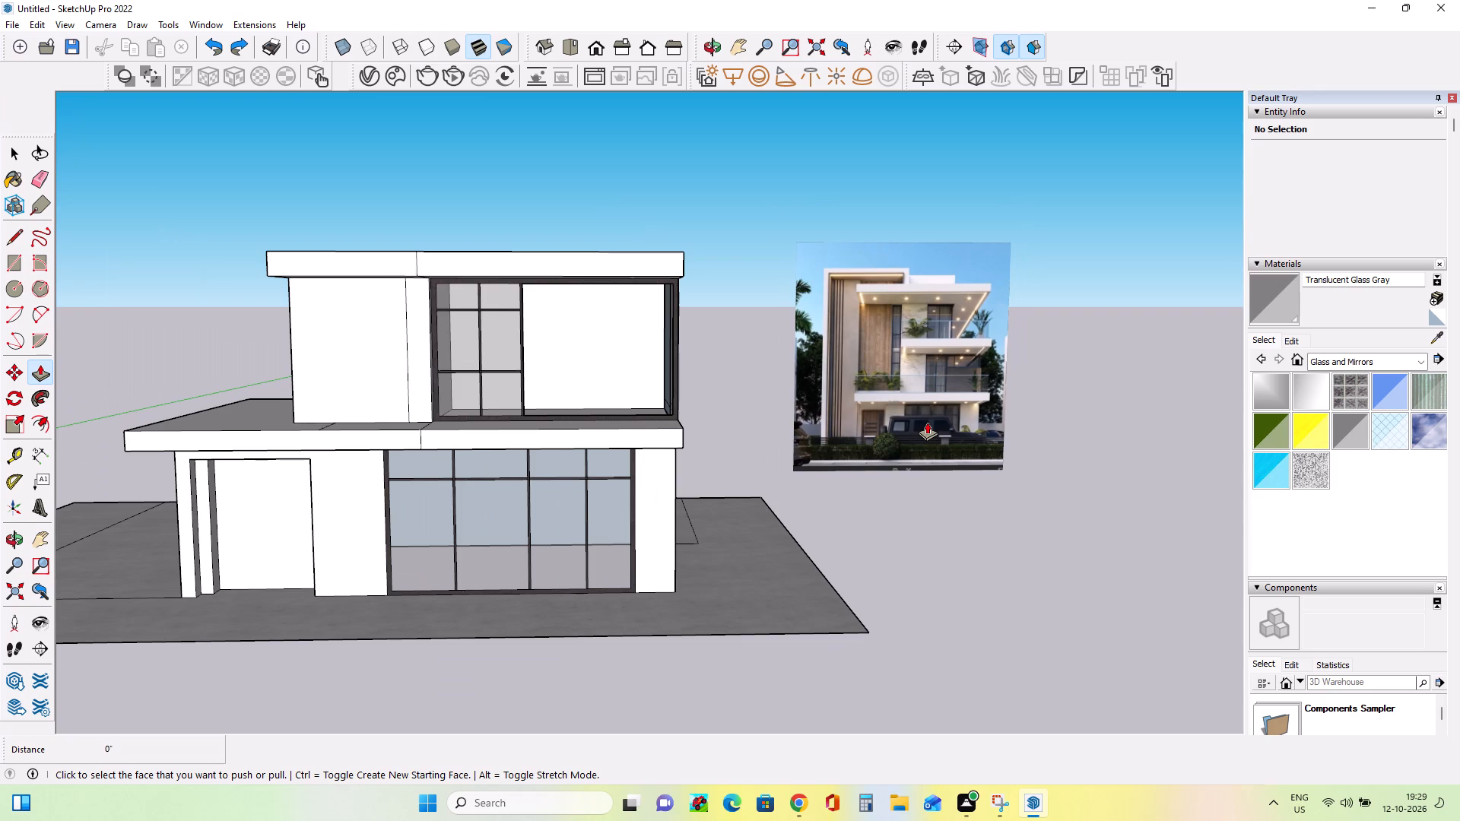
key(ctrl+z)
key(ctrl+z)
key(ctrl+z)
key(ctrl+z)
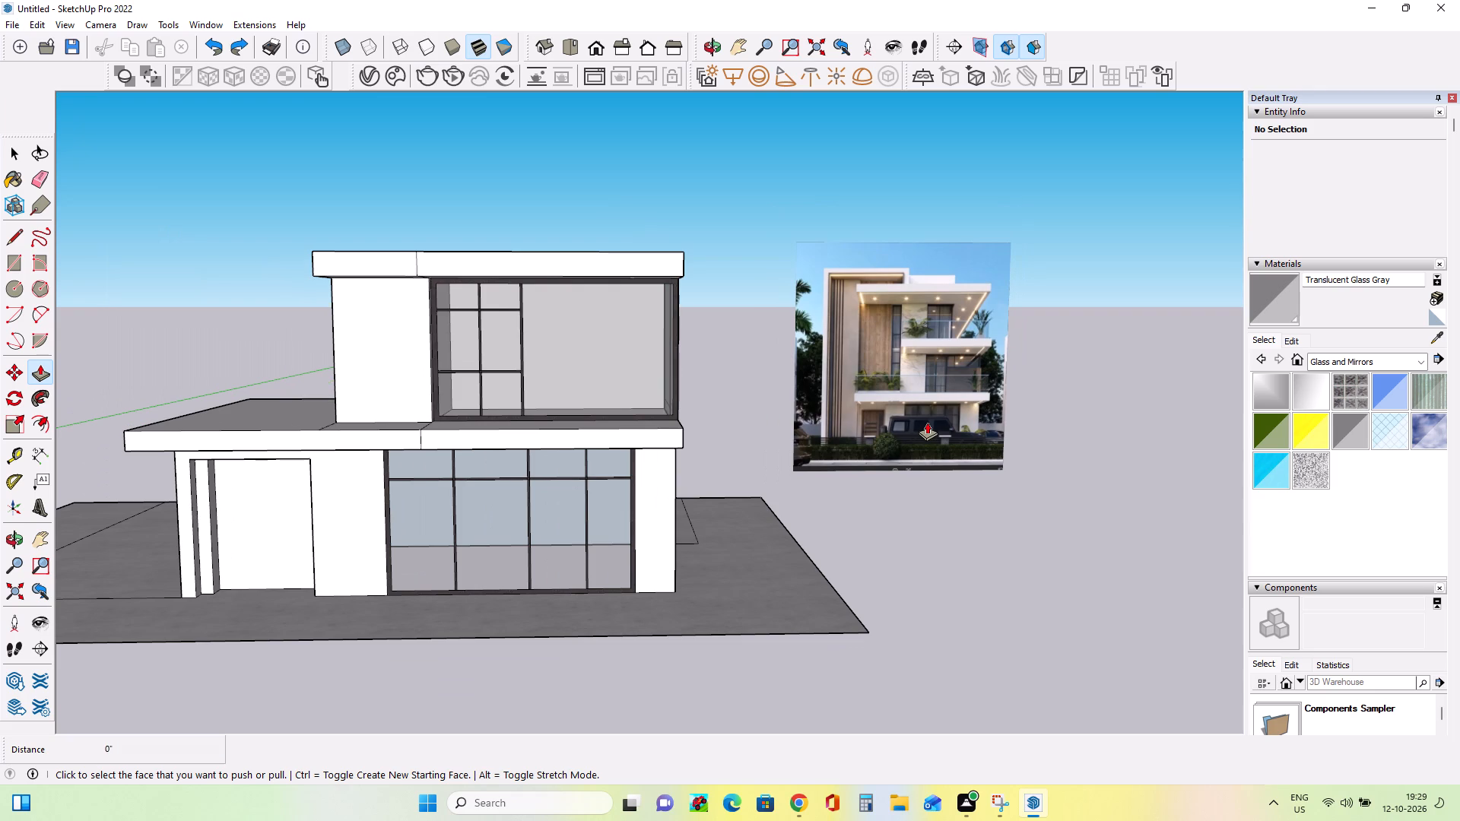
Undo the last move of the facade reference image.
key(ctrl+z)
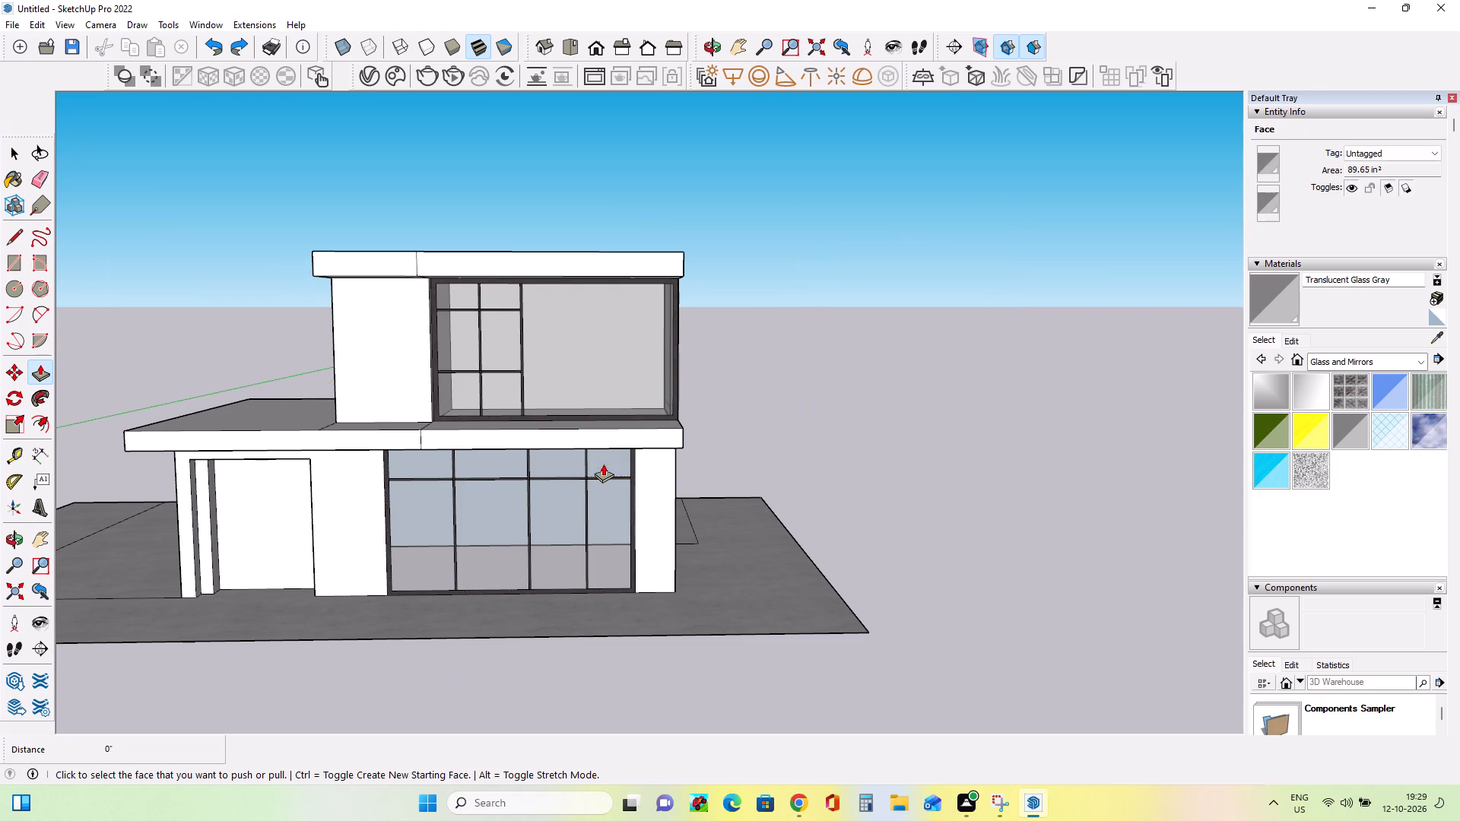
Examine the building's front and side massing against the facade reference image, focusing on the upper storeys and roof slabs.
ctrl+middle_drag(645, 442, 667, 487)
scroll(697, 449, down, 7)
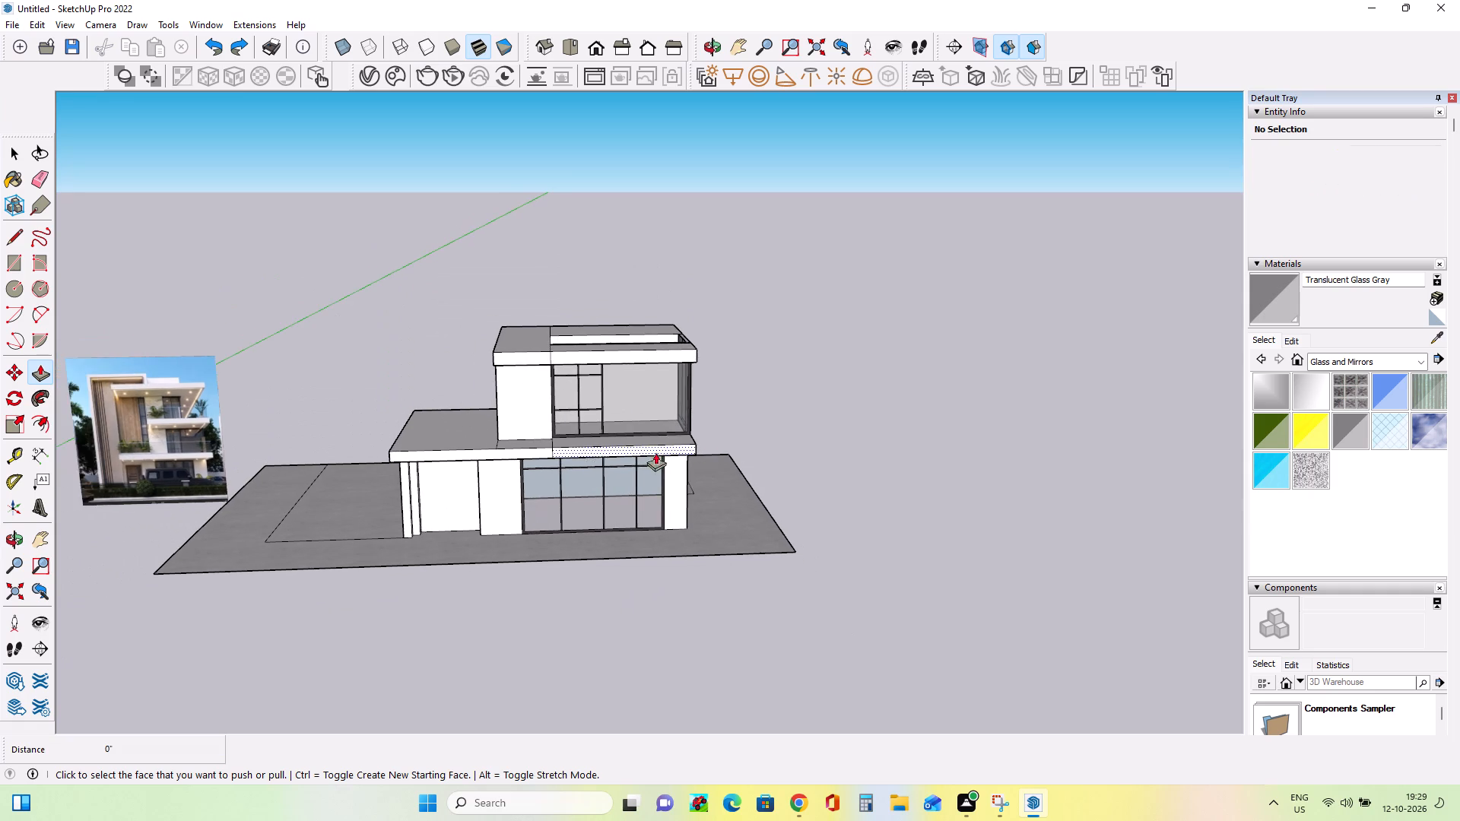
scroll(576, 445, up, 1)
middle_drag(573, 429, 580, 366)
scroll(567, 406, up, 7)
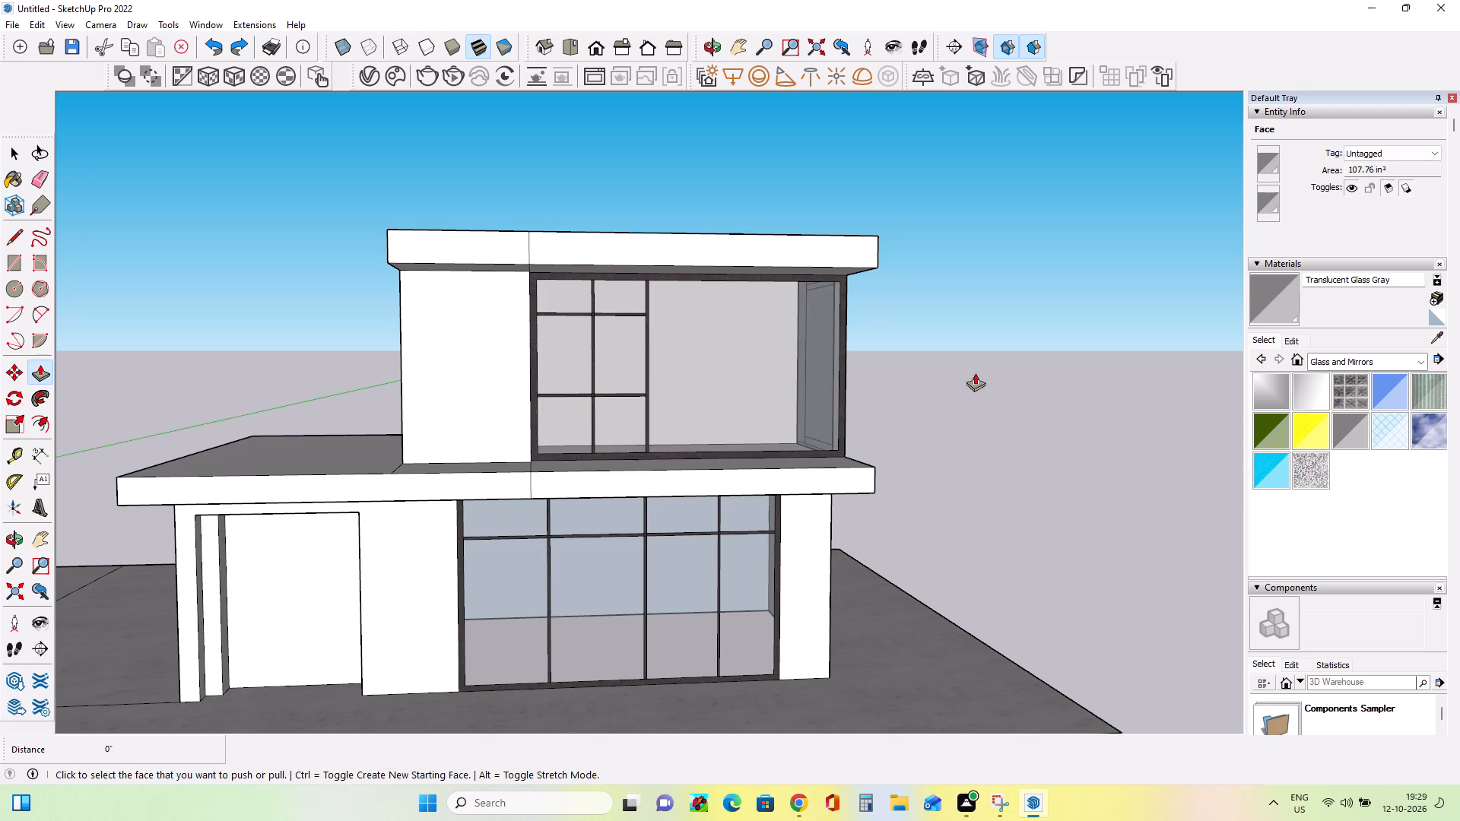
middle_drag(925, 379, 497, 423)
middle_drag(516, 422, 565, 418)
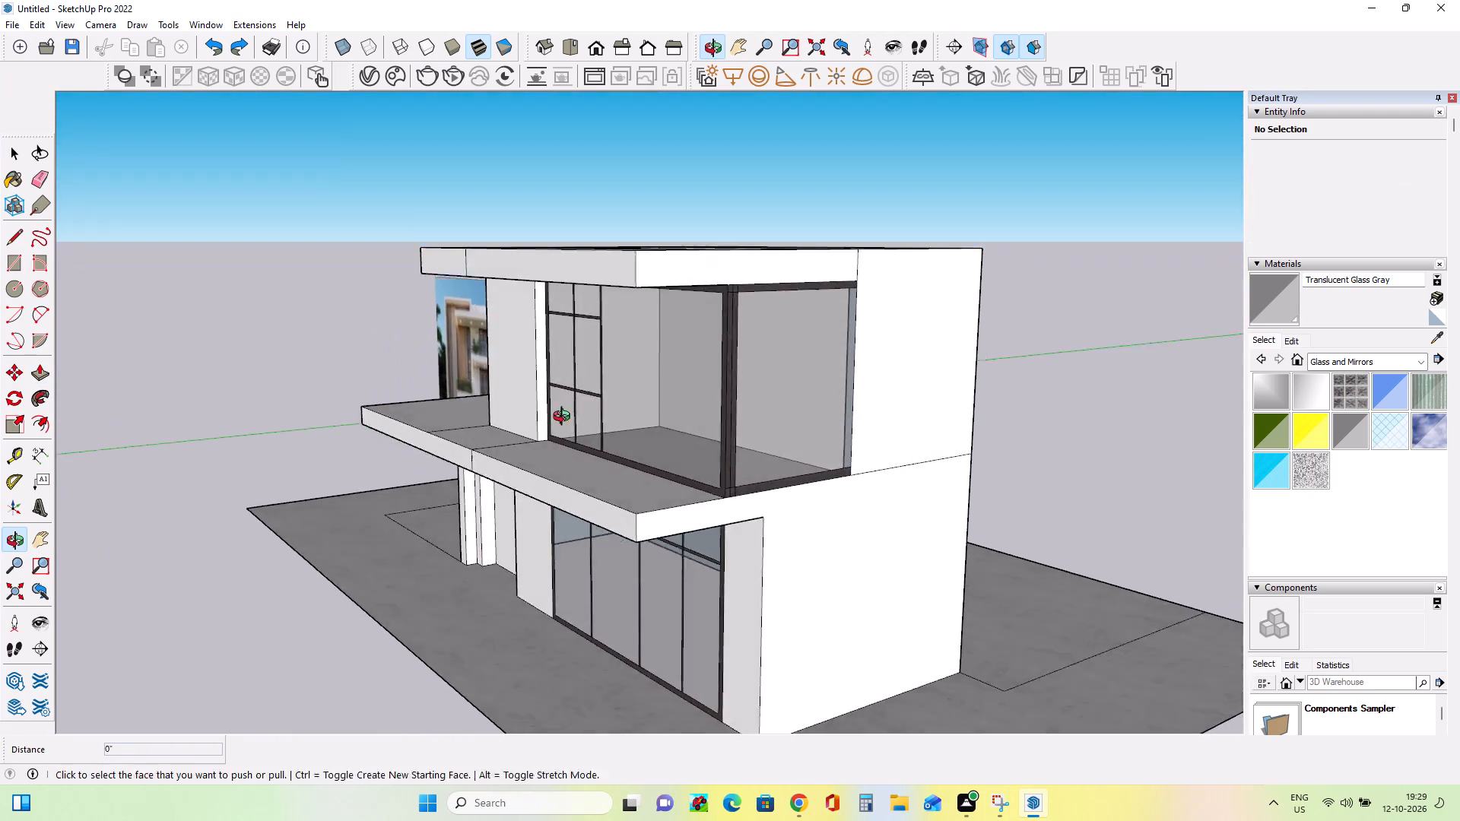
middle_drag(565, 418, 868, 436)
middle_drag(968, 406, 986, 344)
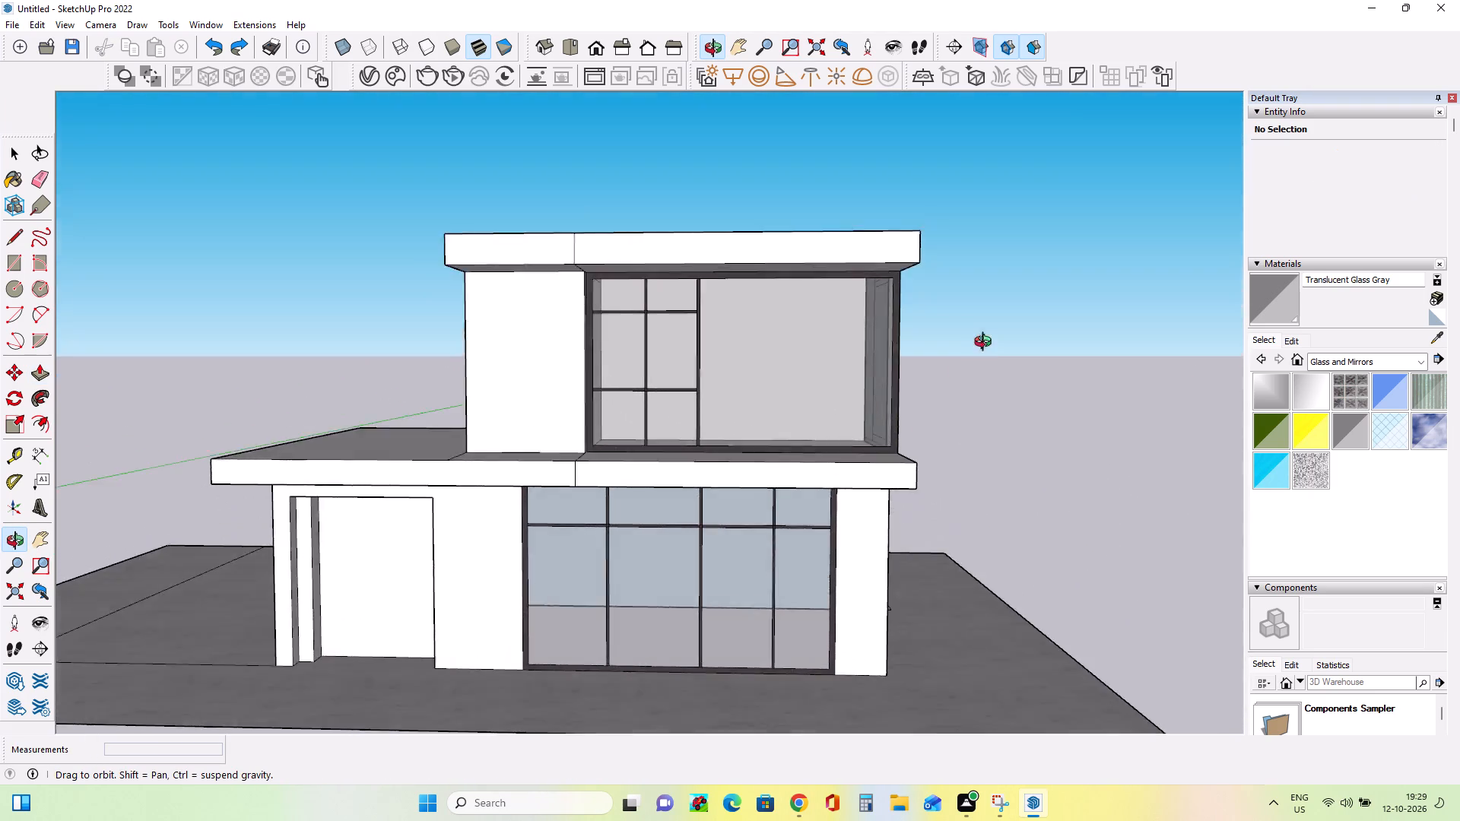
middle_drag(986, 344, 1007, 420)
scroll(1007, 429, down, 8)
scroll(310, 463, up, 4)
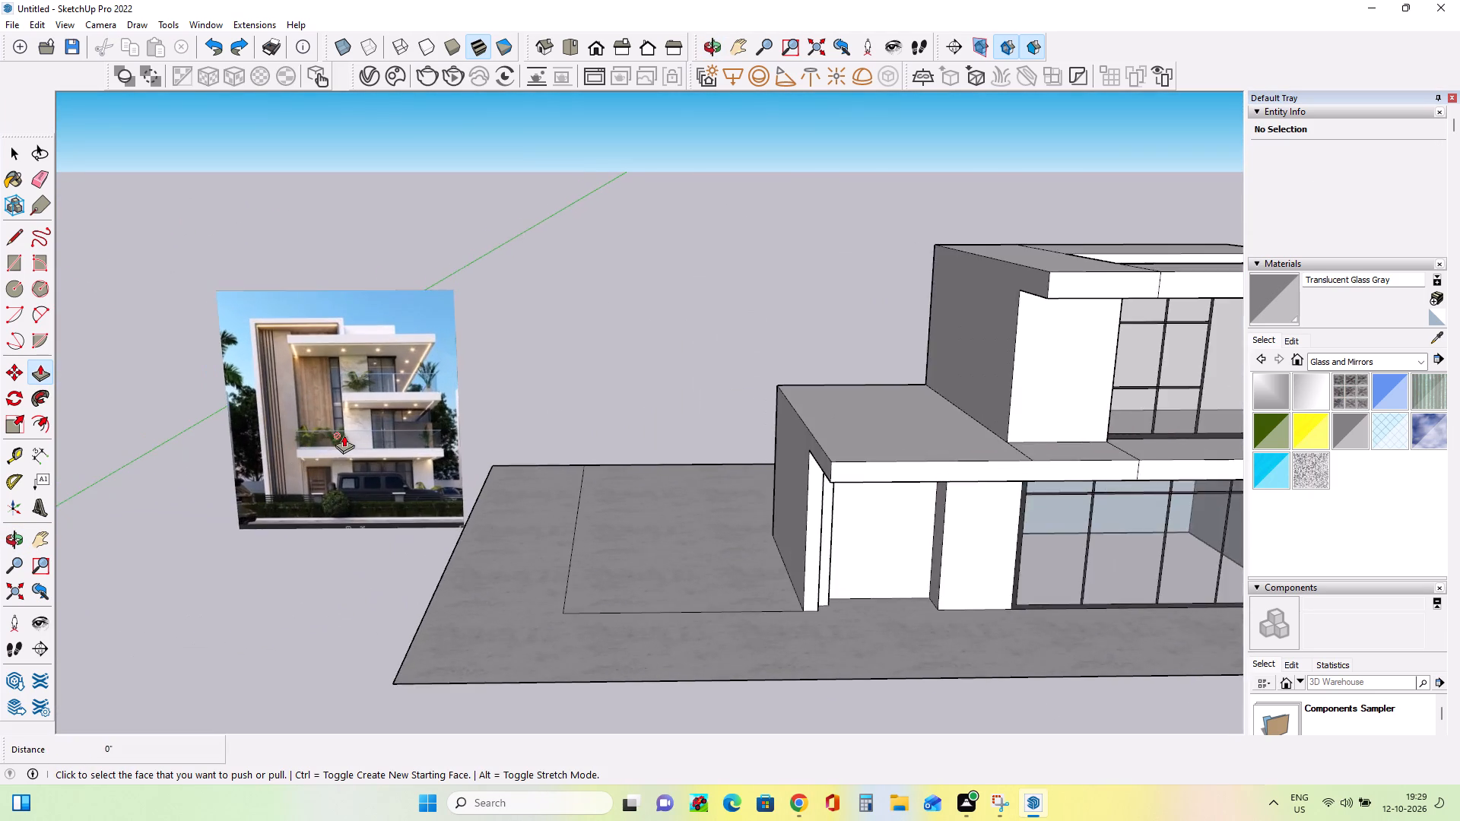
scroll(344, 435, up, 4)
middle_drag(346, 433, 363, 445)
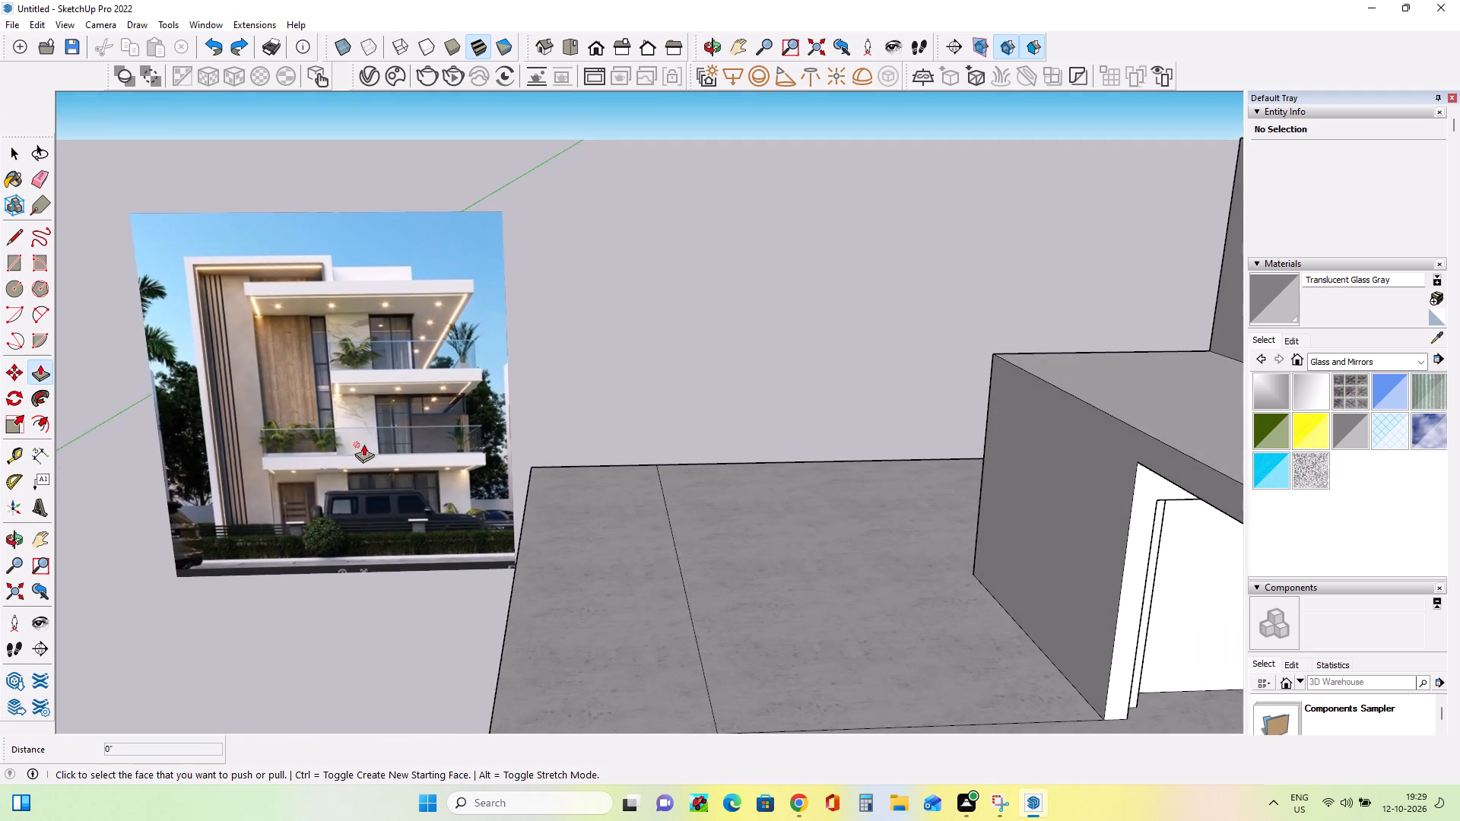
scroll(418, 335, up, 9)
middle_drag(421, 340, 424, 363)
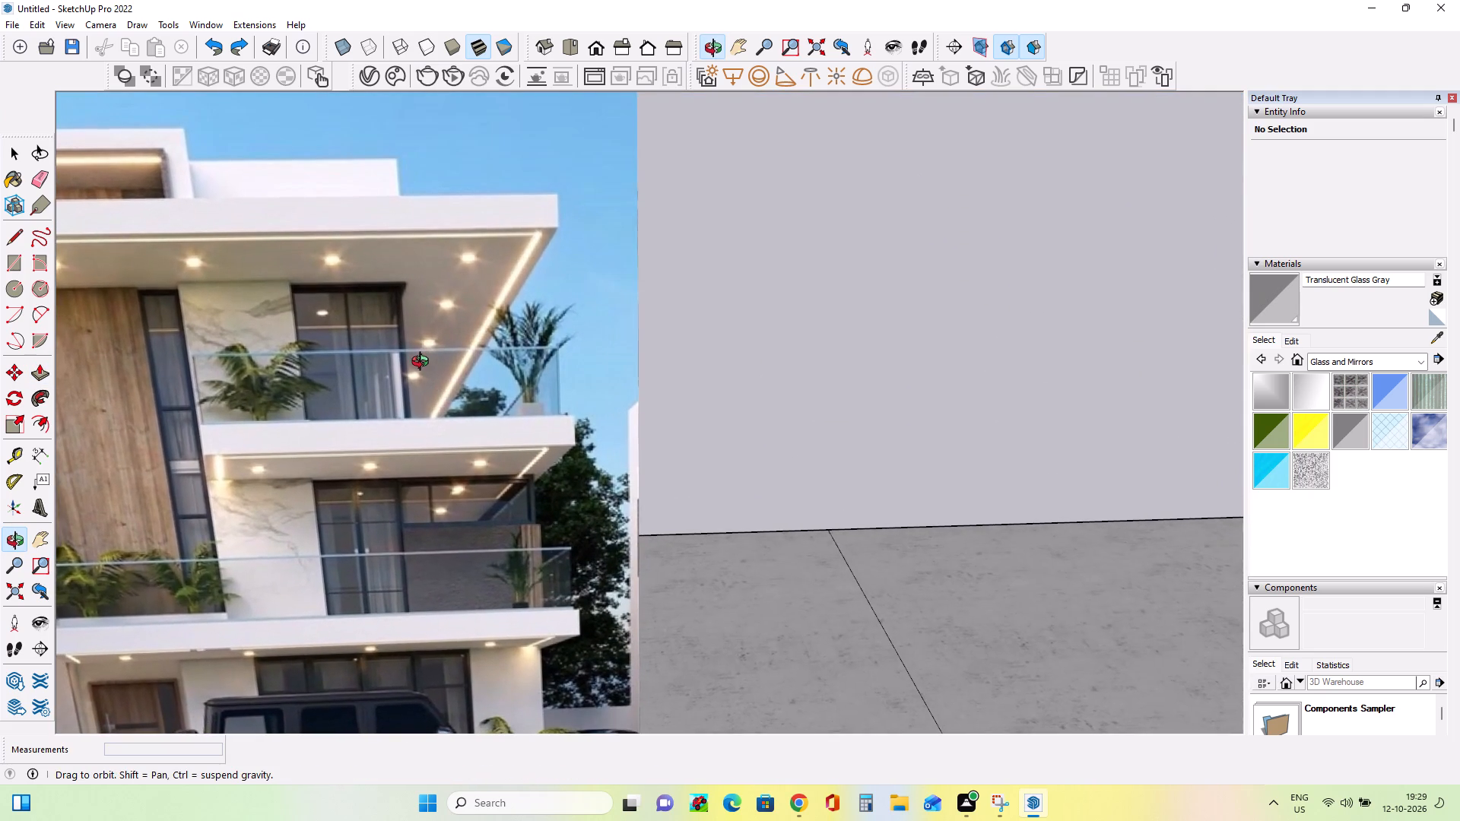
middle_drag(424, 363, 421, 363)
scroll(421, 363, down, 19)
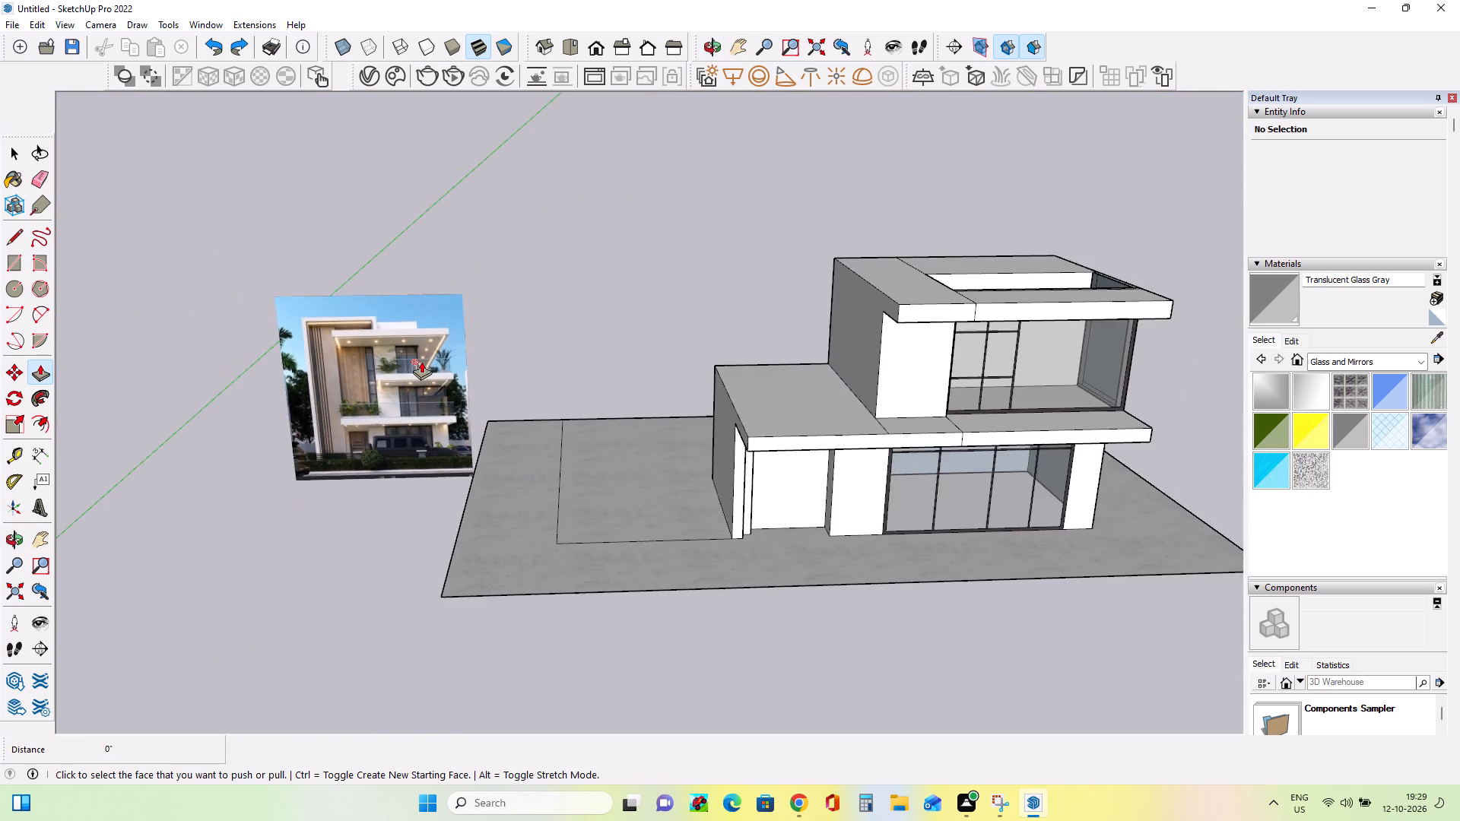
scroll(421, 361, down, 3)
middle_drag(724, 415, 718, 436)
scroll(430, 385, up, 10)
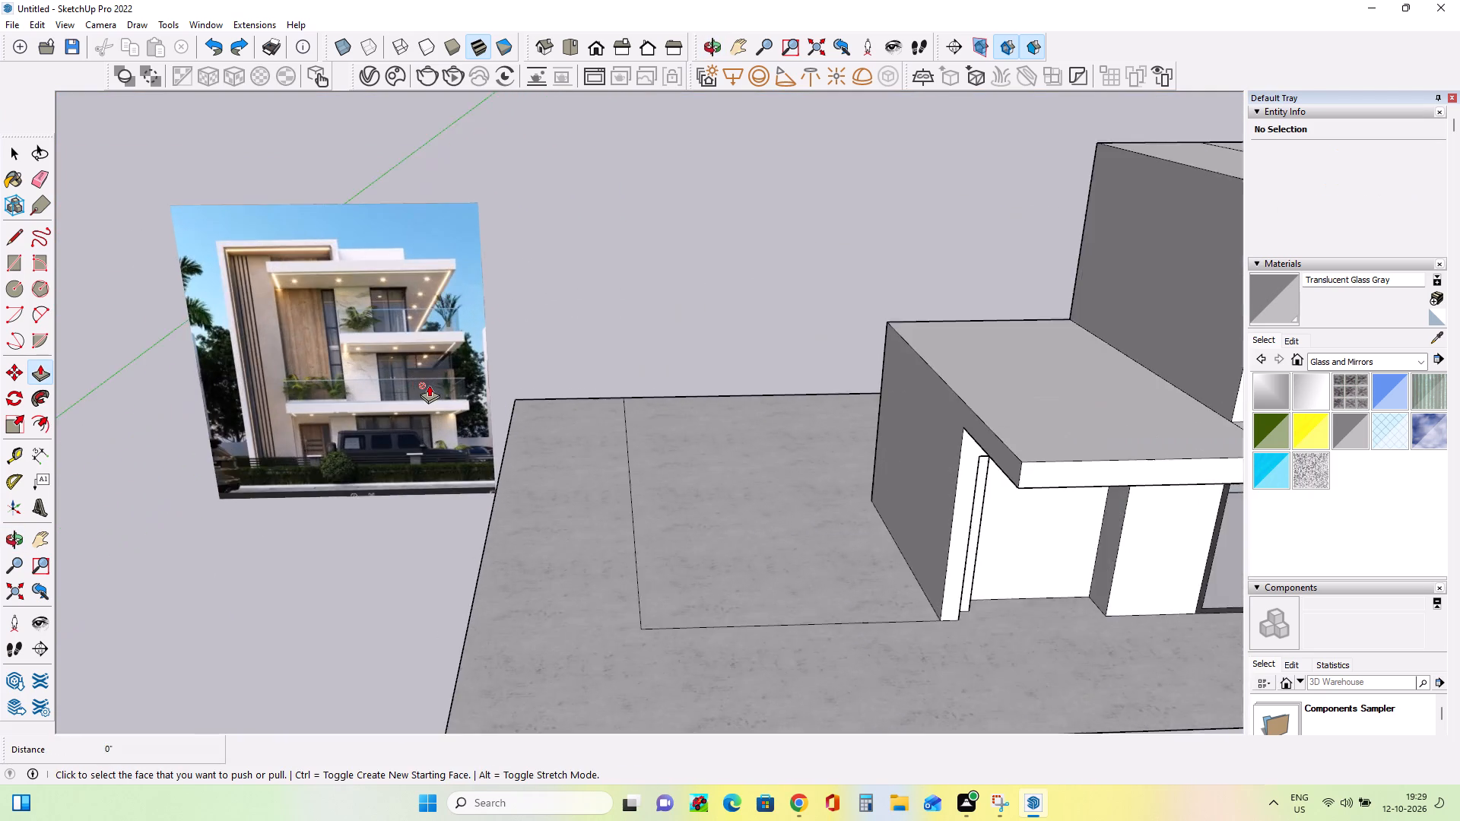
scroll(429, 385, up, 8)
scroll(430, 383, down, 9)
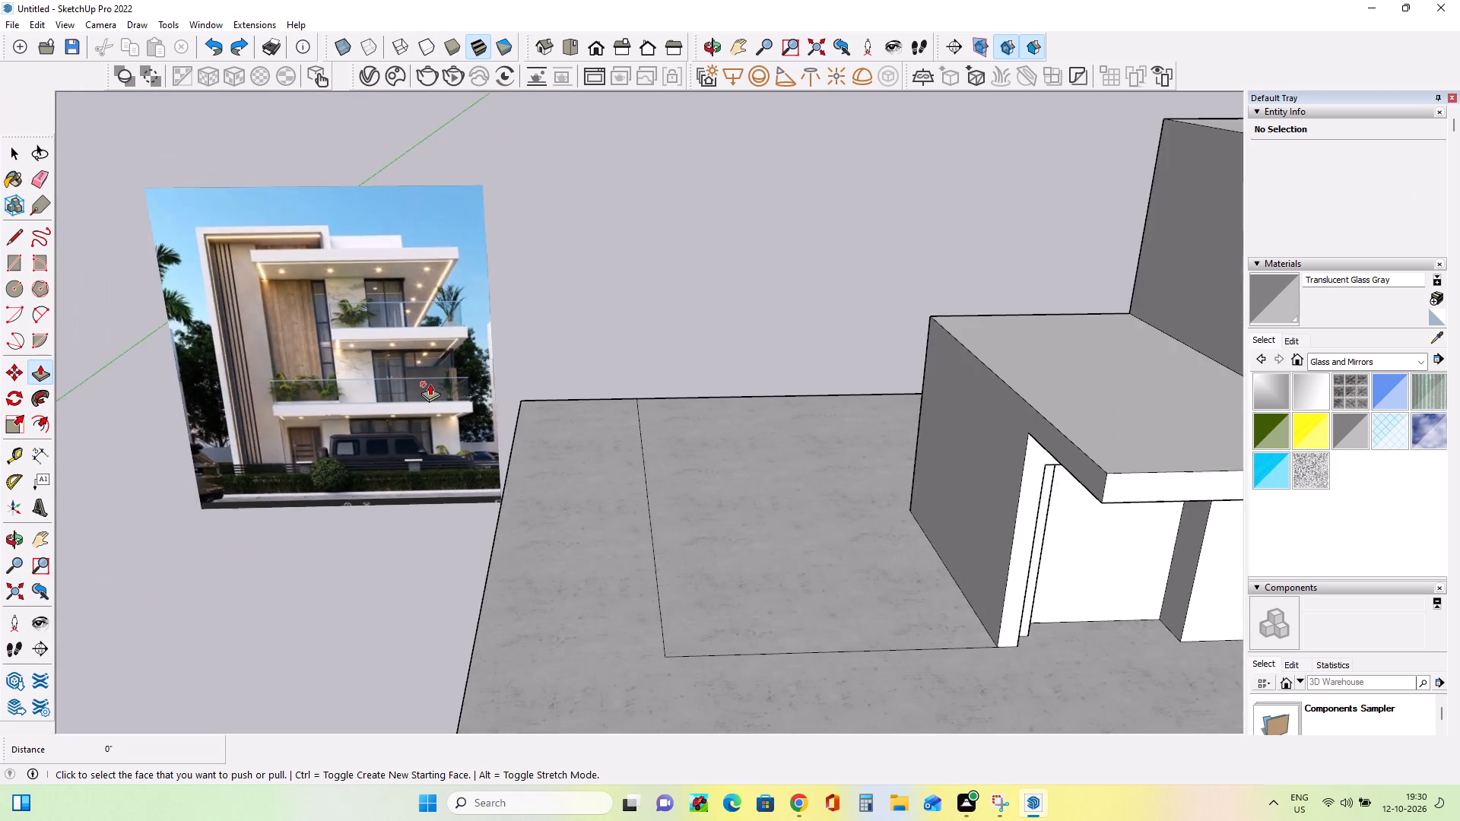
scroll(430, 383, down, 9)
middle_drag(966, 407, 816, 429)
scroll(844, 362, up, 4)
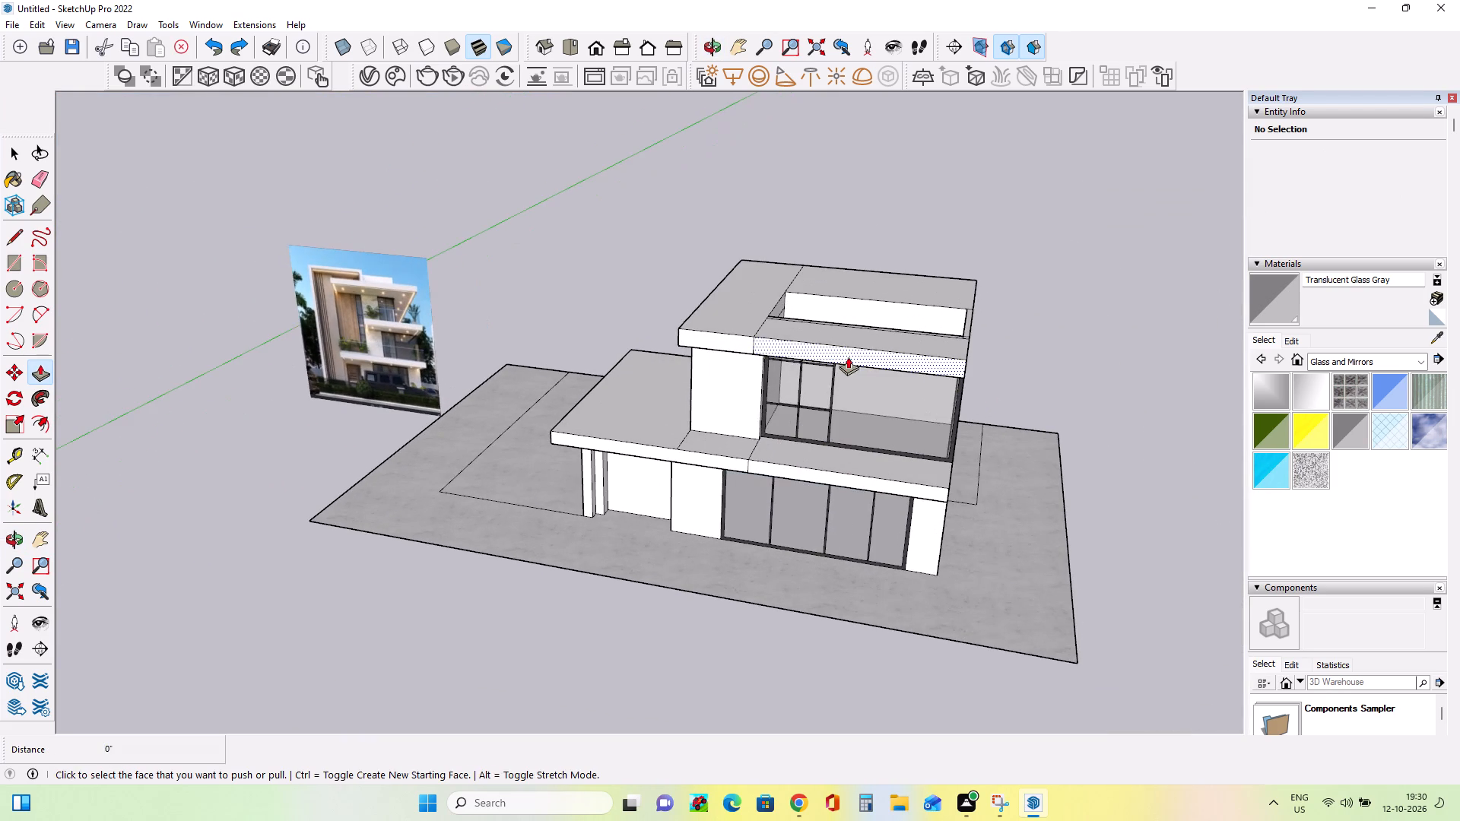
Push the inner face of the upper roof's opening across about 2' 2 15/16" to close the gap in the slab.
middle_drag(914, 402, 925, 475)
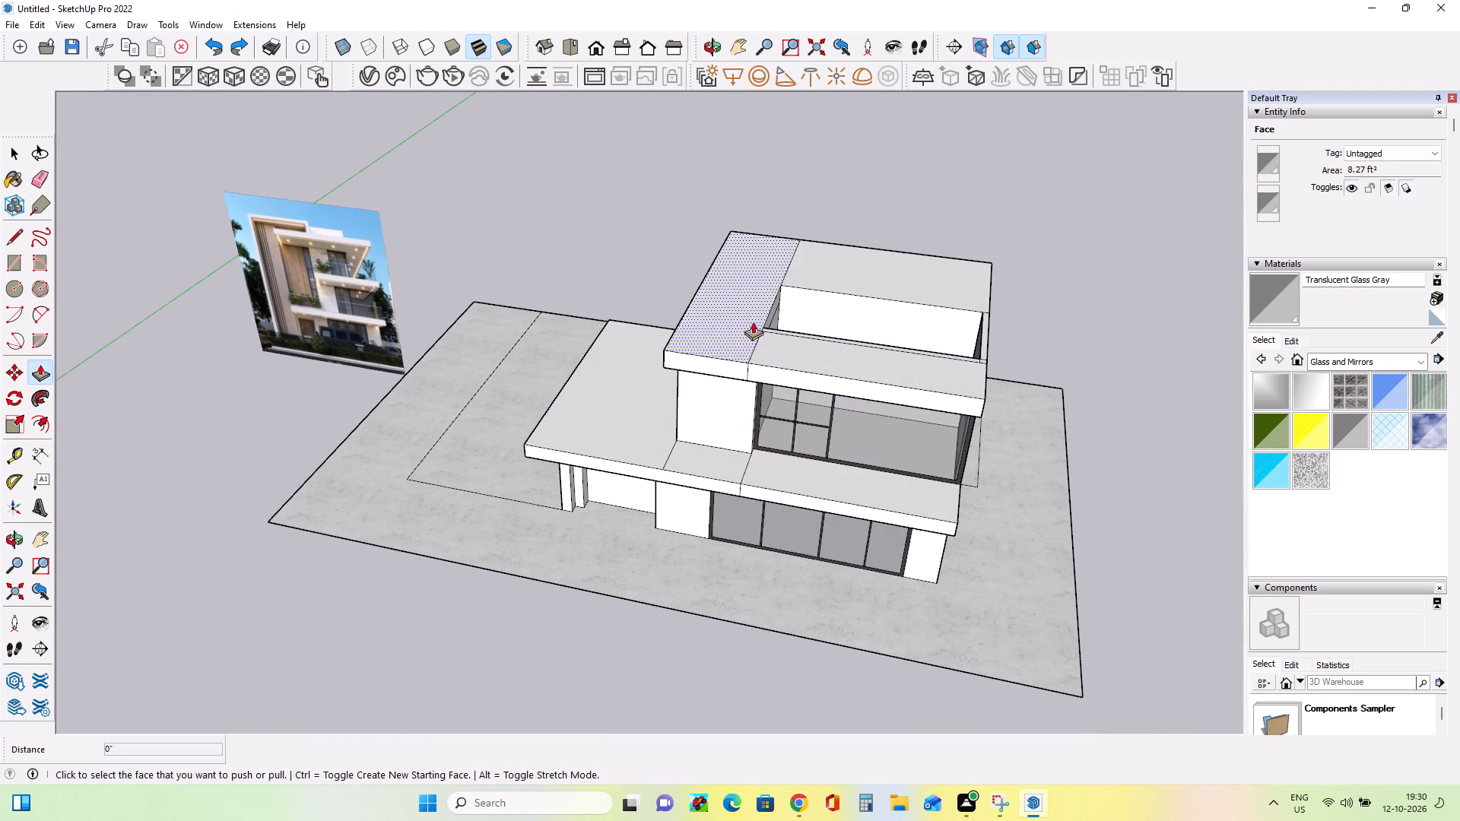
middle_drag(932, 515, 77, 435)
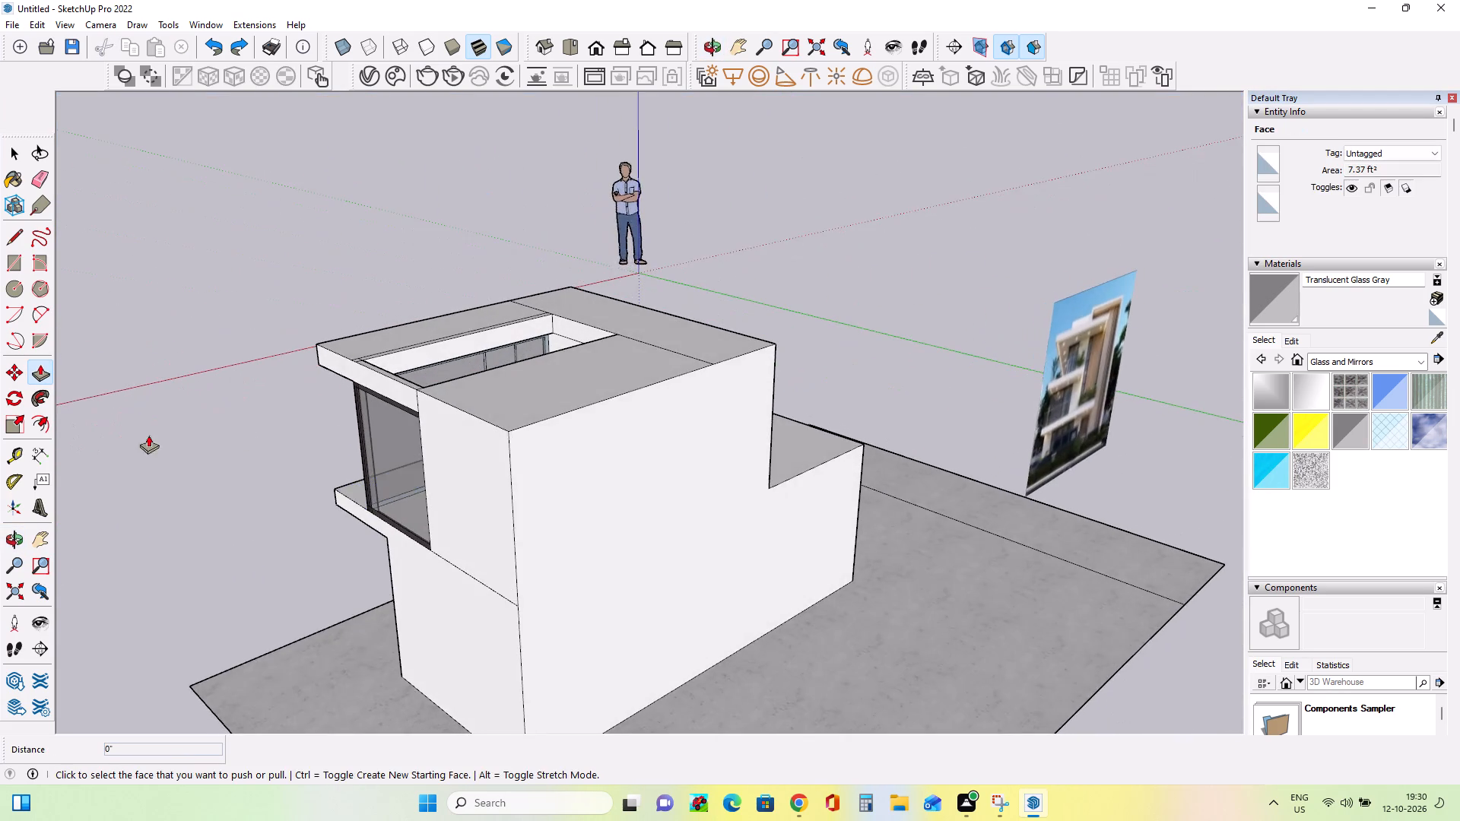
scroll(412, 372, up, 4)
click(429, 350)
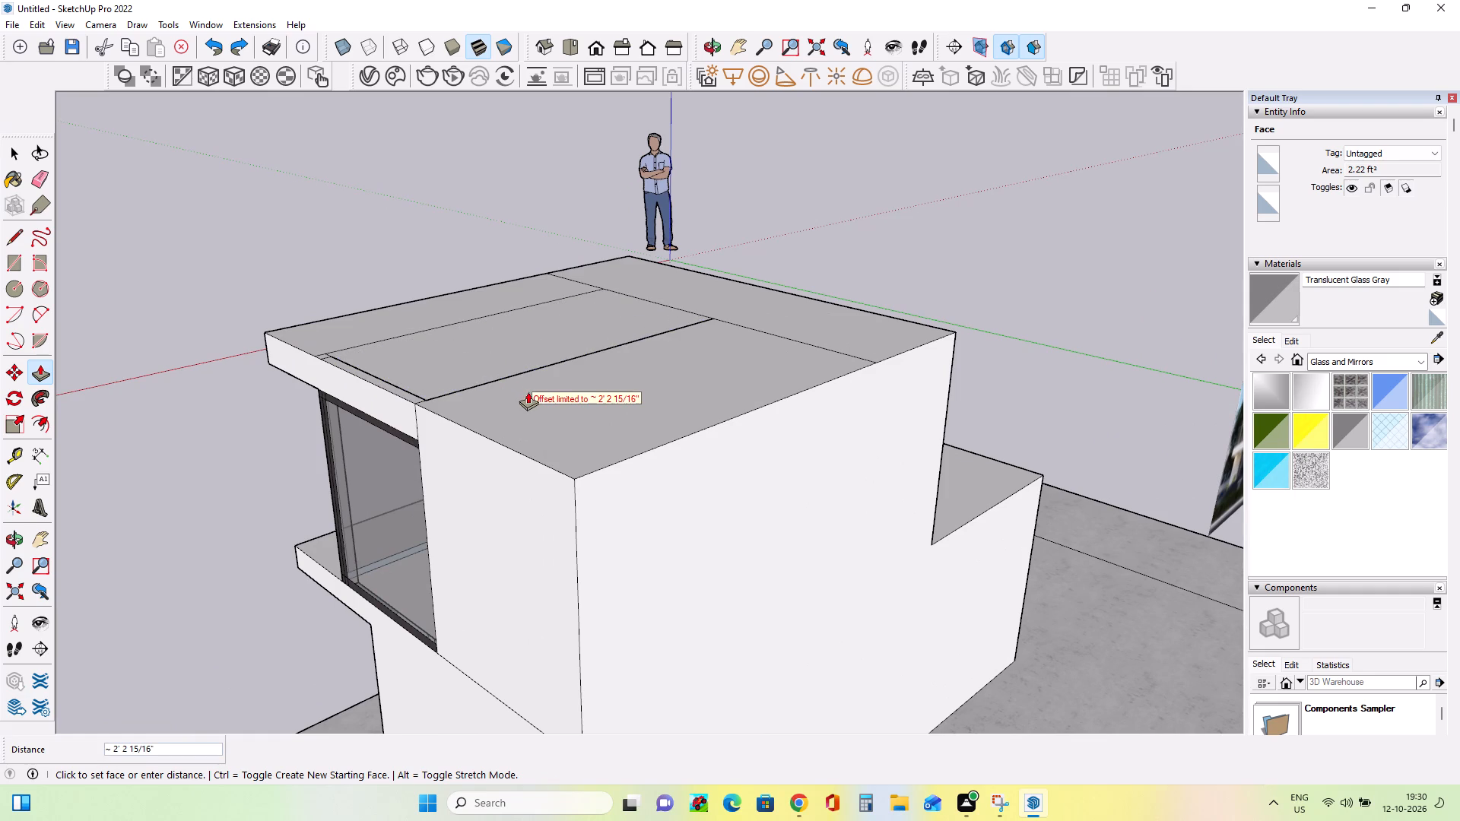
click(528, 391)
Erase the short leftover edges near the side edge of the filled upper roof slab.
middle_drag(579, 423, 1140, 515)
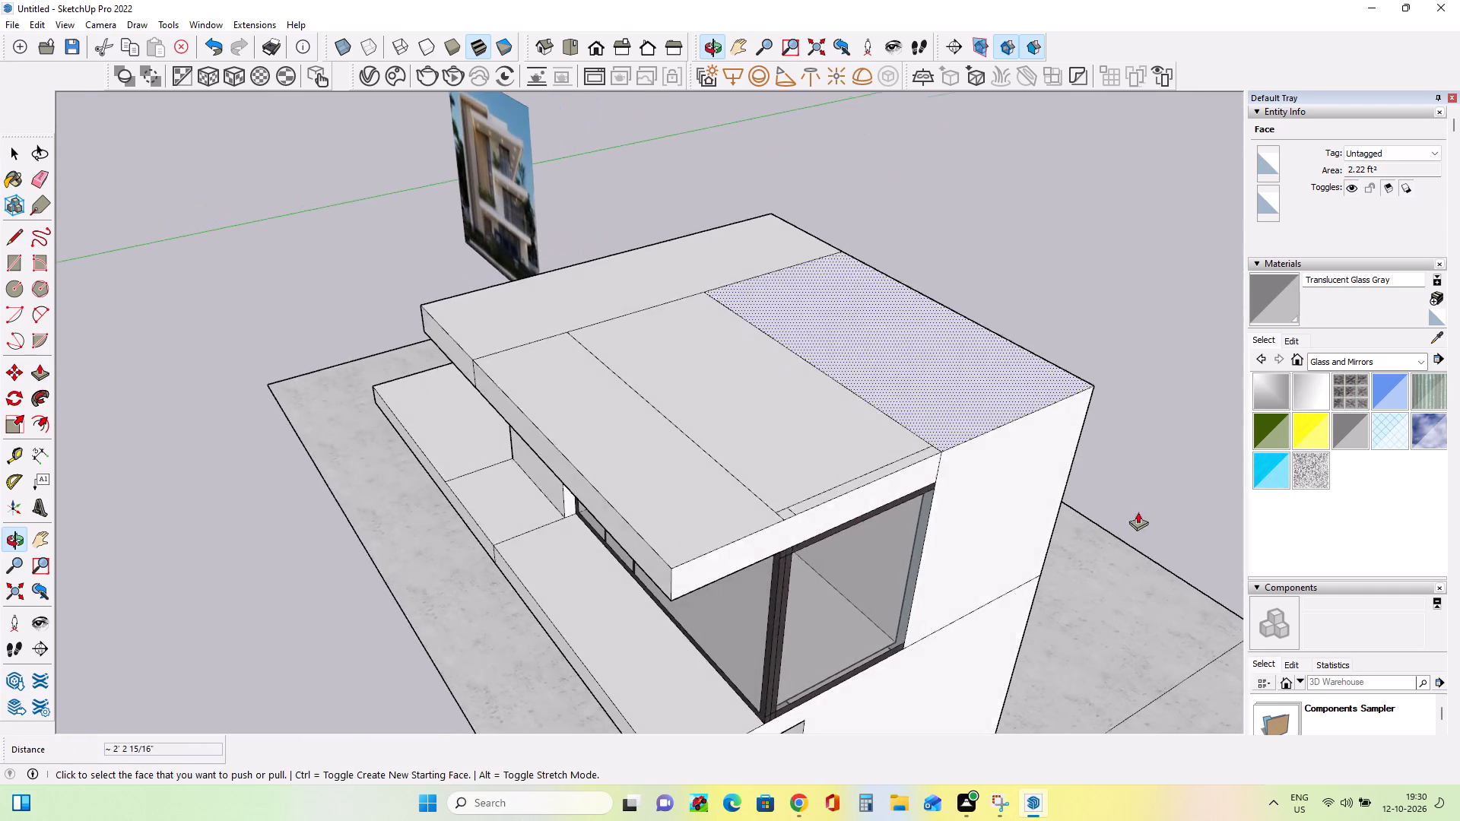
middle_drag(818, 487, 1211, 368)
middle_drag(873, 466, 903, 540)
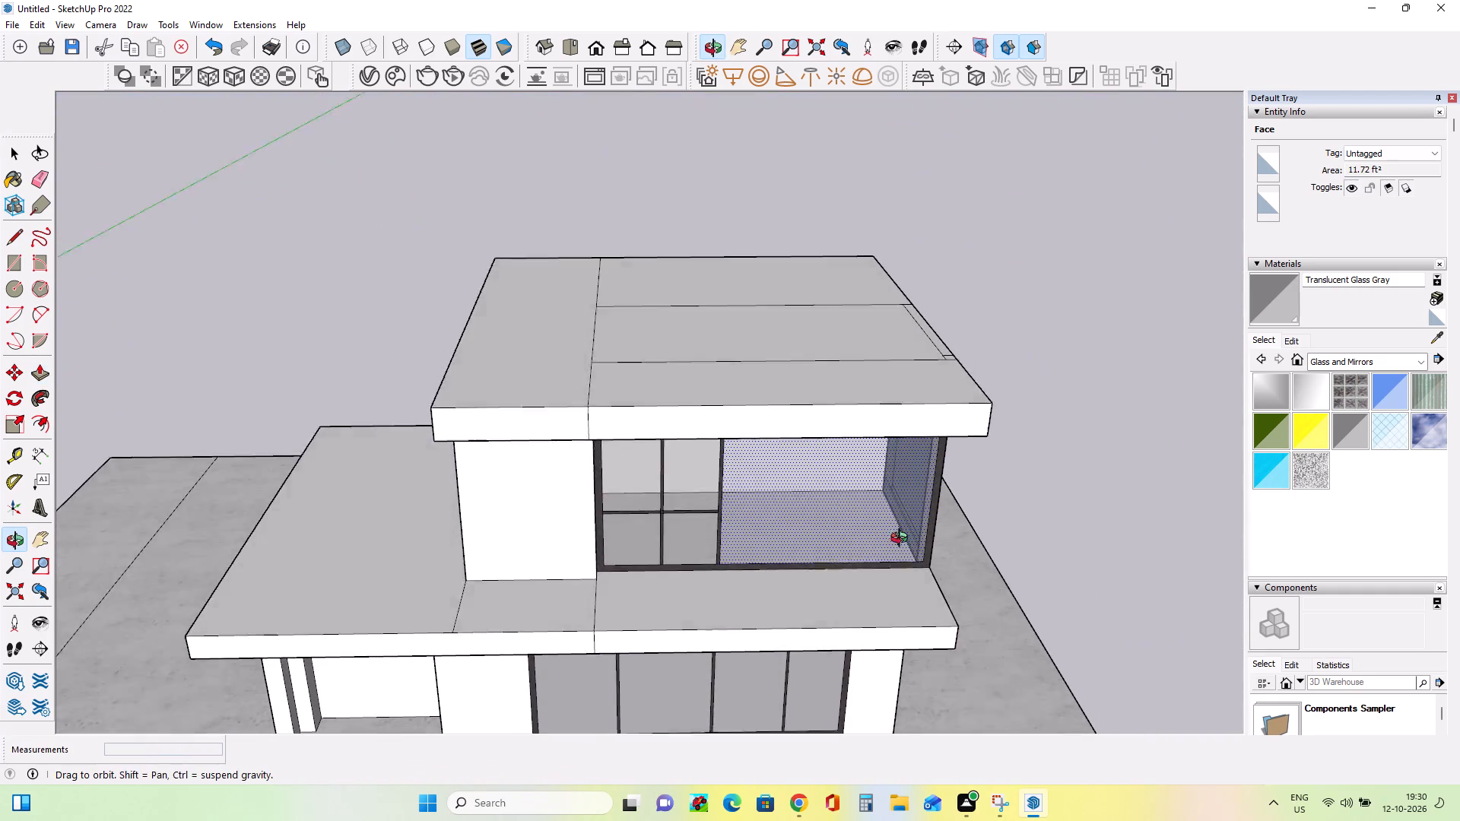
middle_drag(903, 540, 913, 560)
click(32, 182)
middle_drag(732, 312, 769, 414)
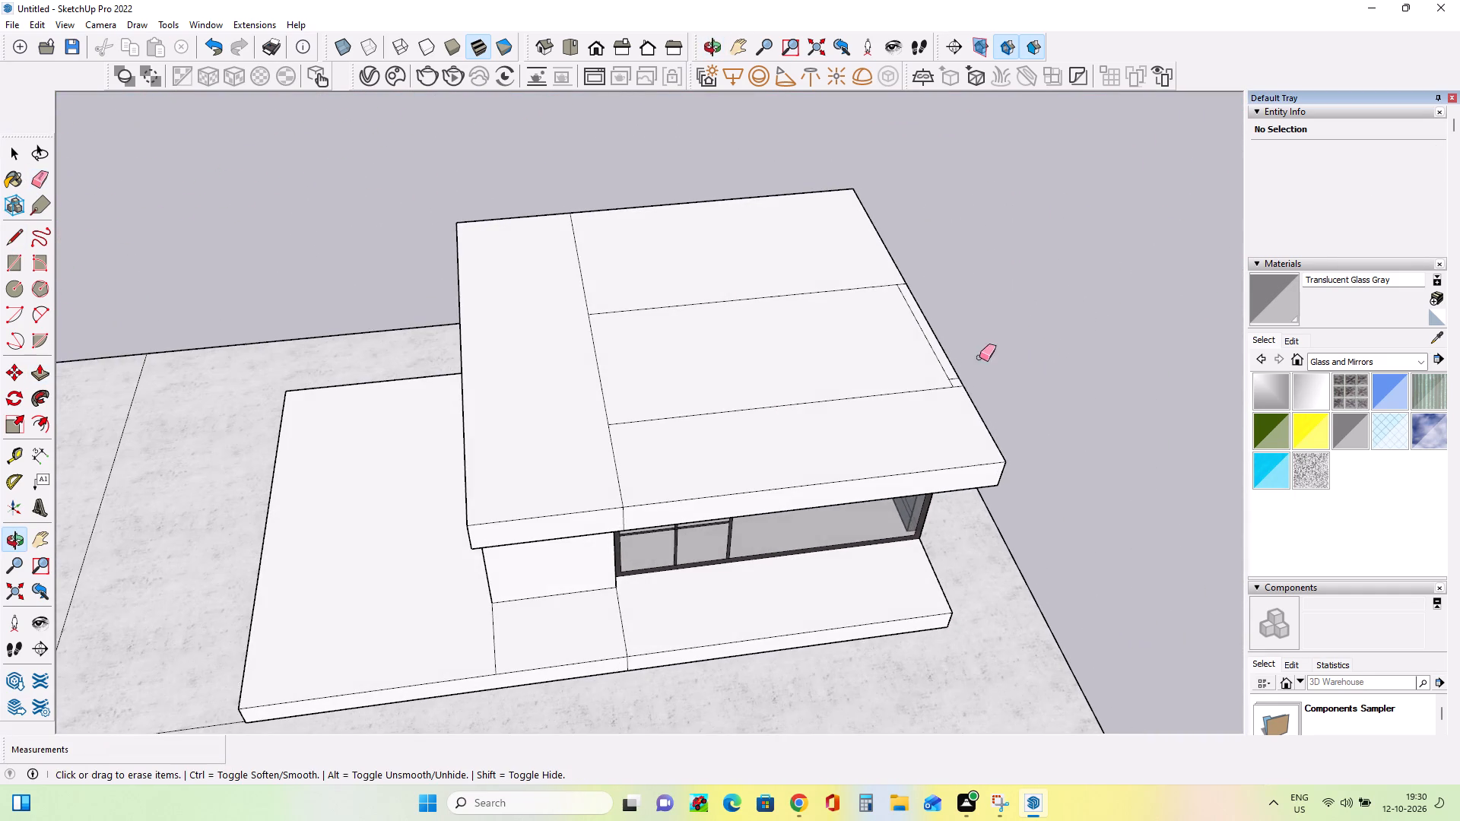
scroll(941, 362, up, 4)
click(952, 382)
click(958, 396)
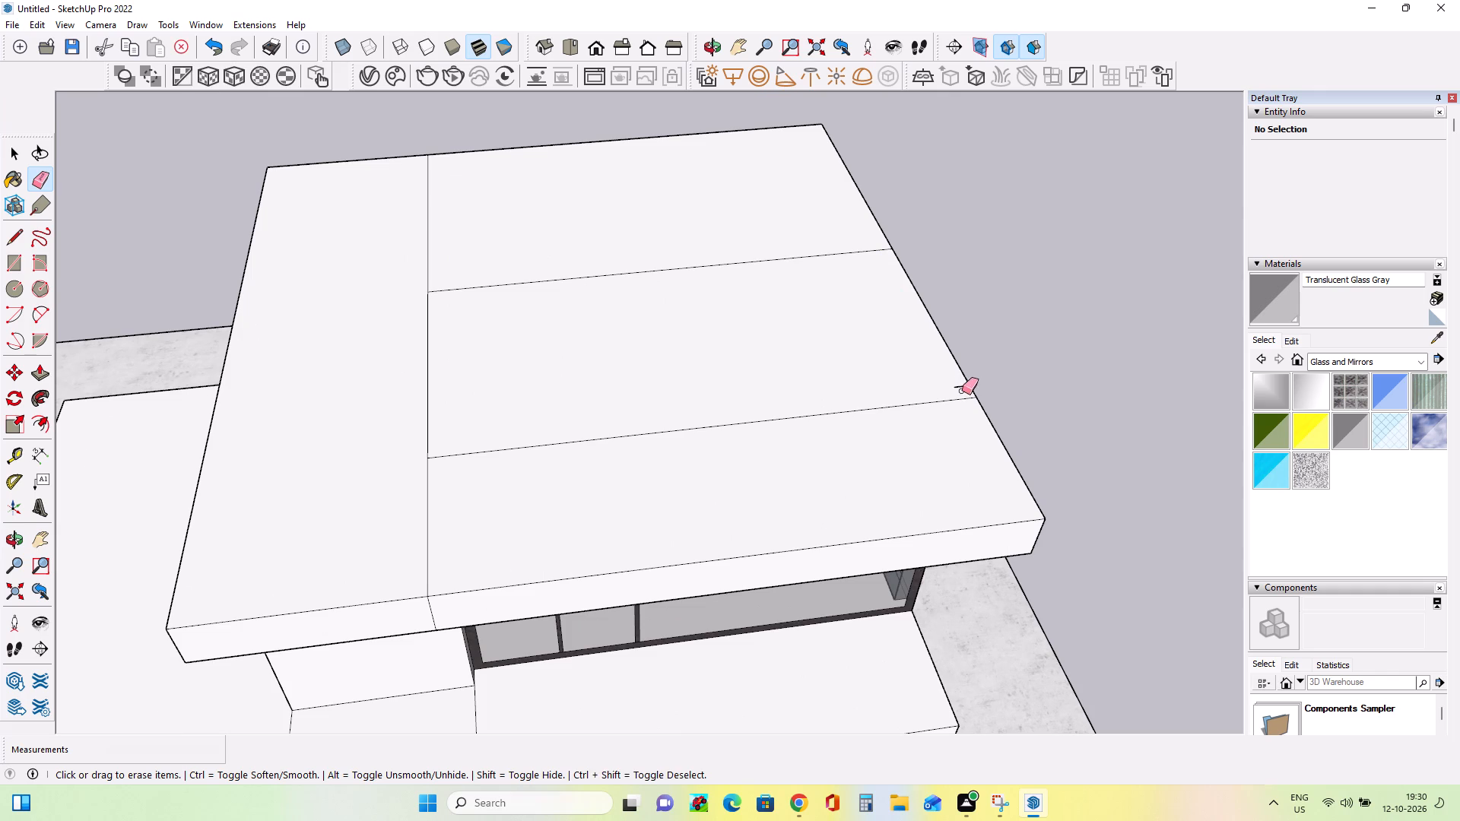
click(962, 385)
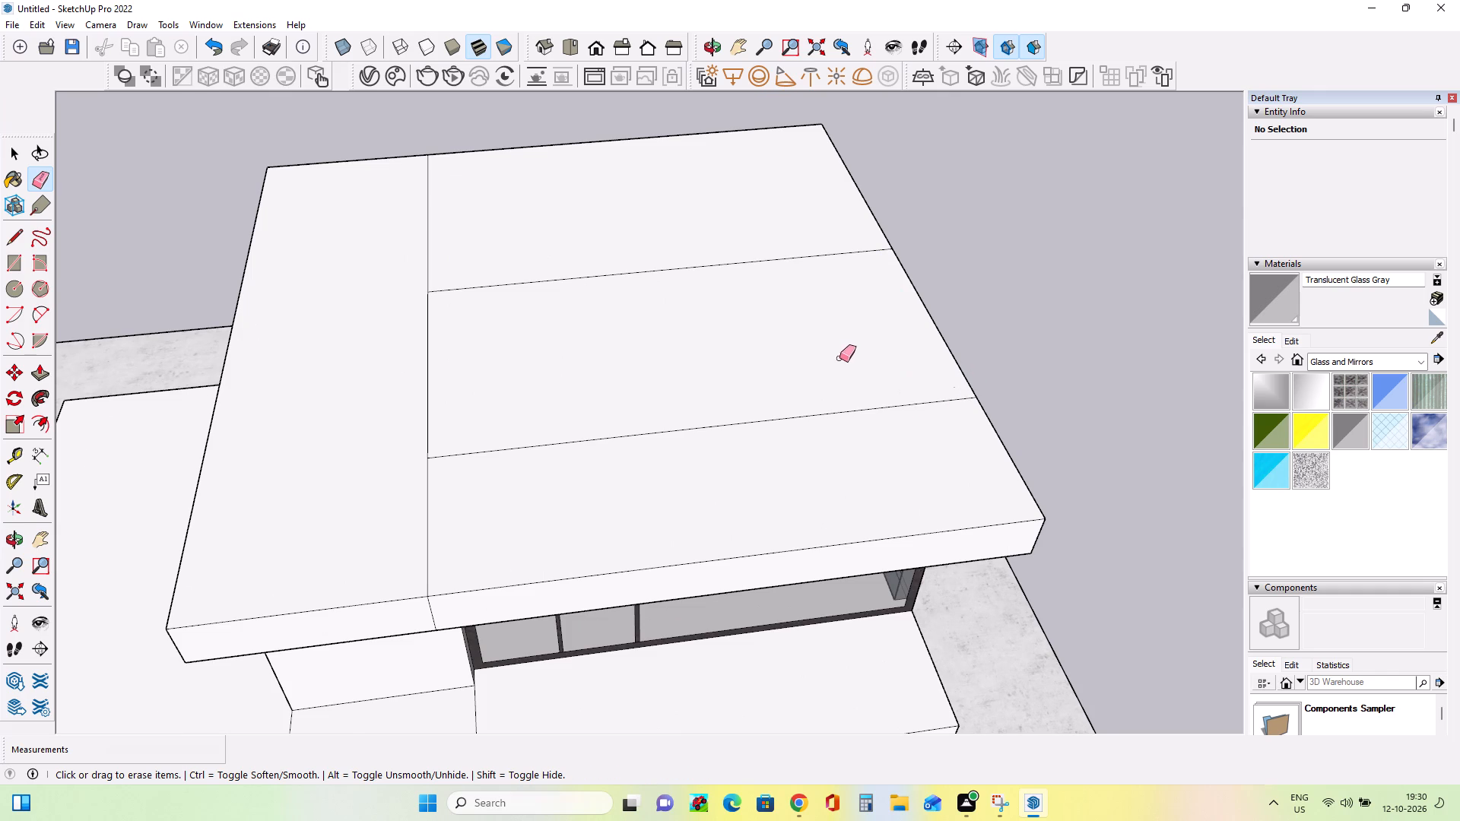
Erase the rear dividing line across the upper roof slab, including its remaining stub at the side edge.
scroll(837, 356, up, 1)
middle_drag(834, 355, 763, 227)
scroll(768, 231, down, 3)
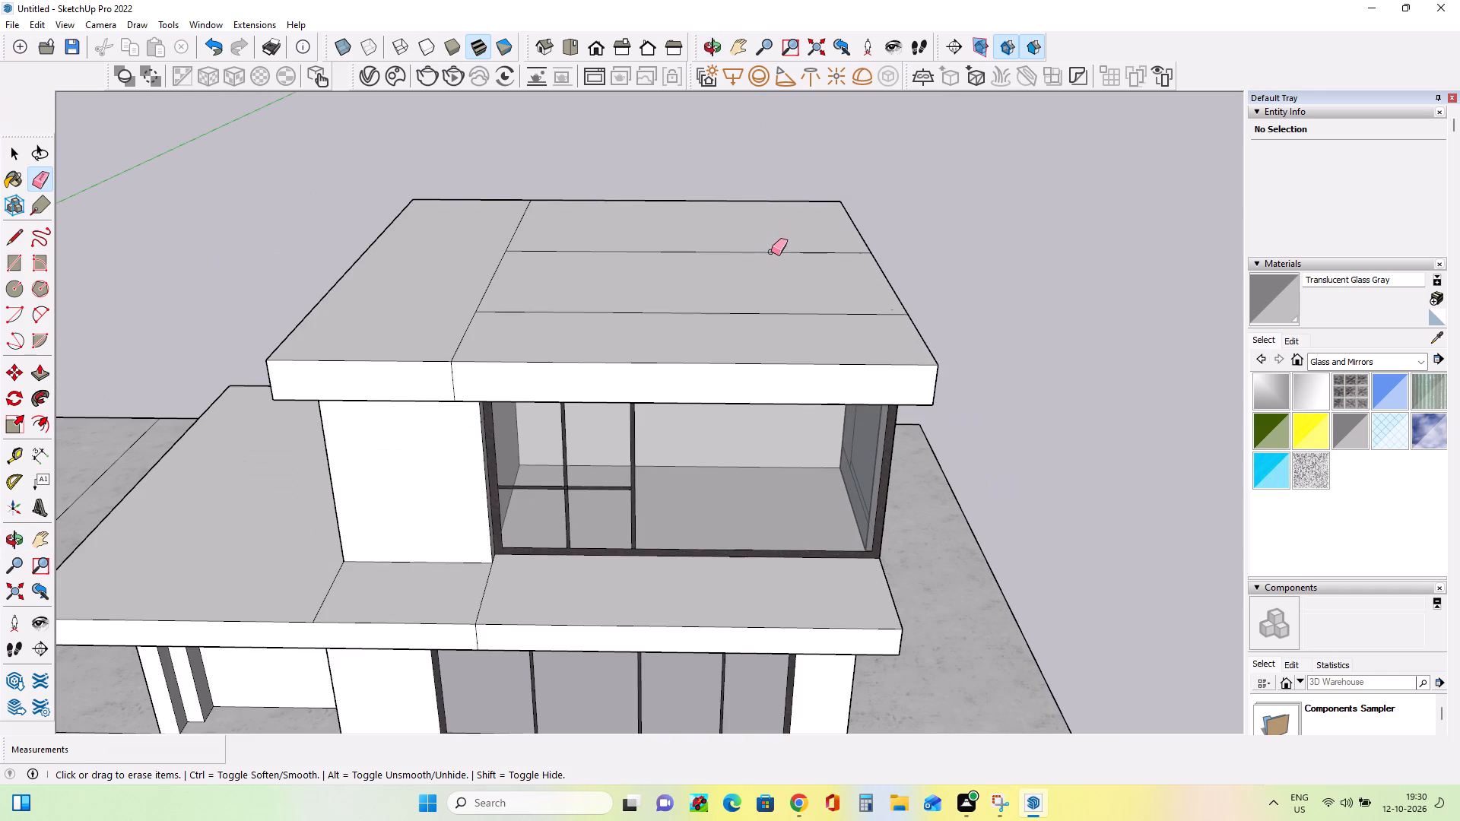
click(771, 252)
scroll(838, 284, down, 4)
scroll(859, 262, up, 9)
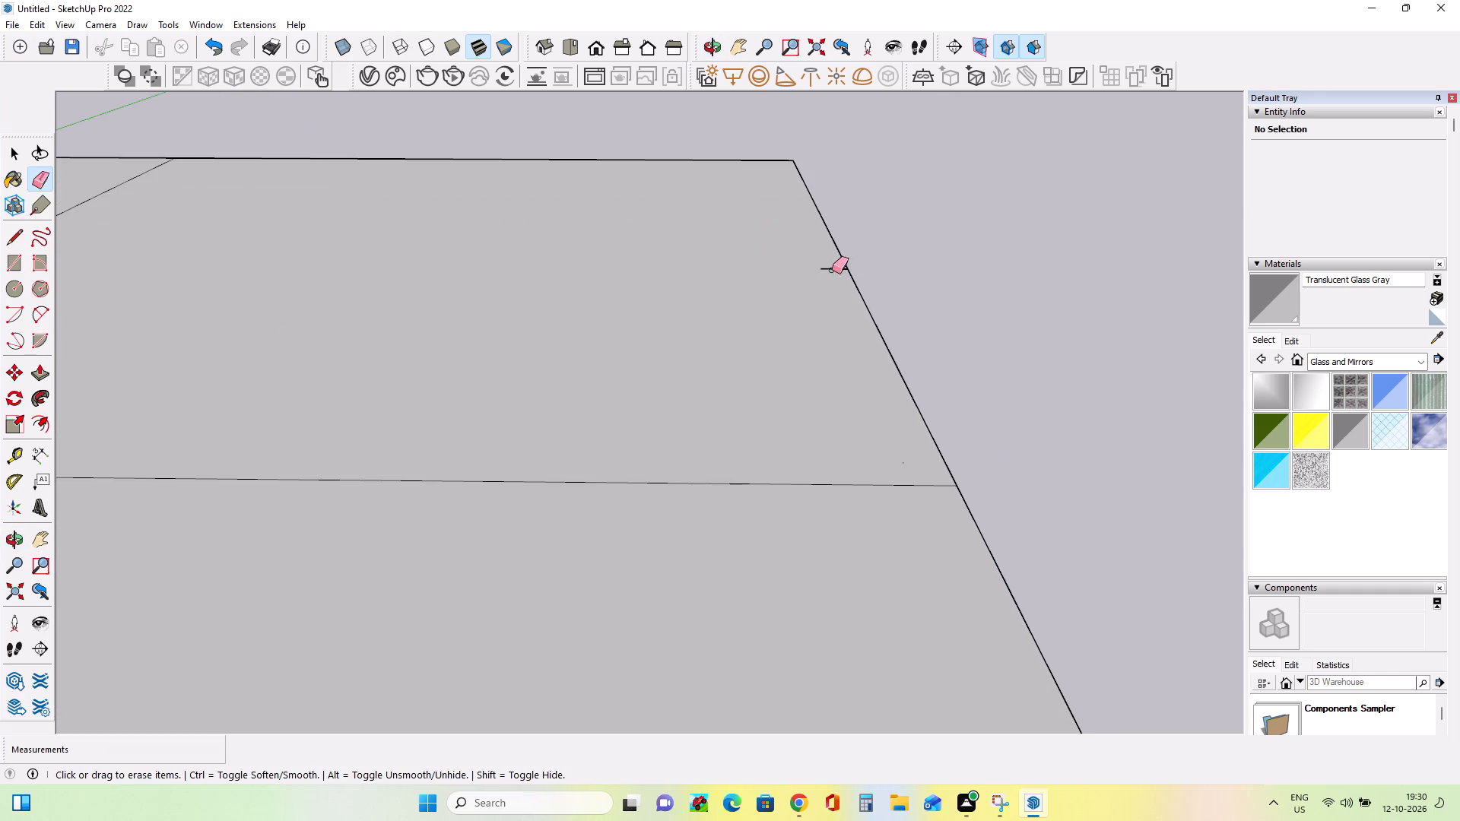
click(830, 269)
Draw a rectangle on the upper roof from the front dividing line to the rear edge, about 5' 2 11/16" deep, beside the lengthwise line.
scroll(881, 306, down, 14)
middle_drag(890, 395, 884, 383)
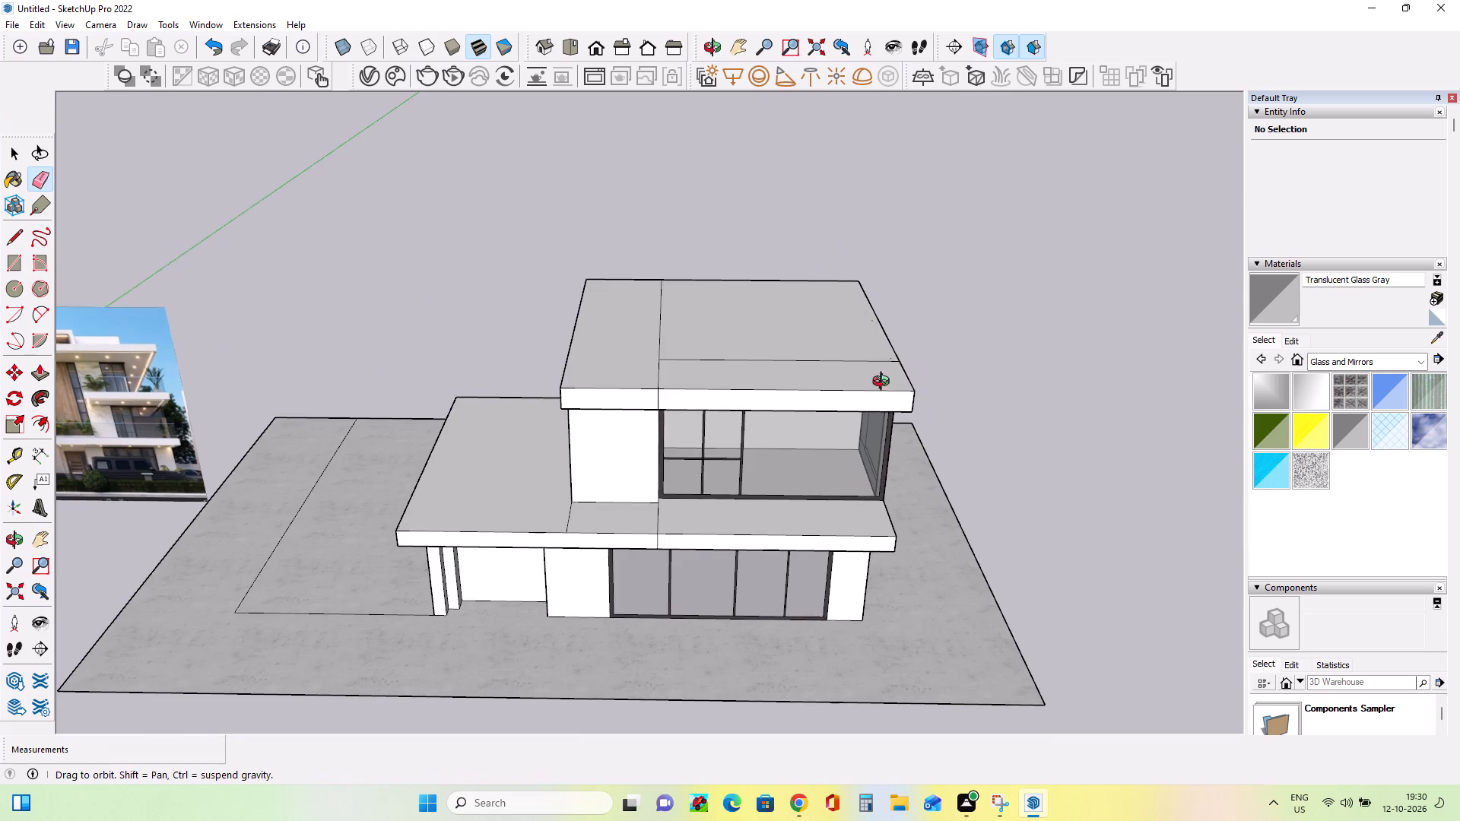
middle_drag(884, 383, 868, 261)
middle_drag(792, 323, 779, 398)
middle_drag(755, 396, 776, 467)
click(13, 266)
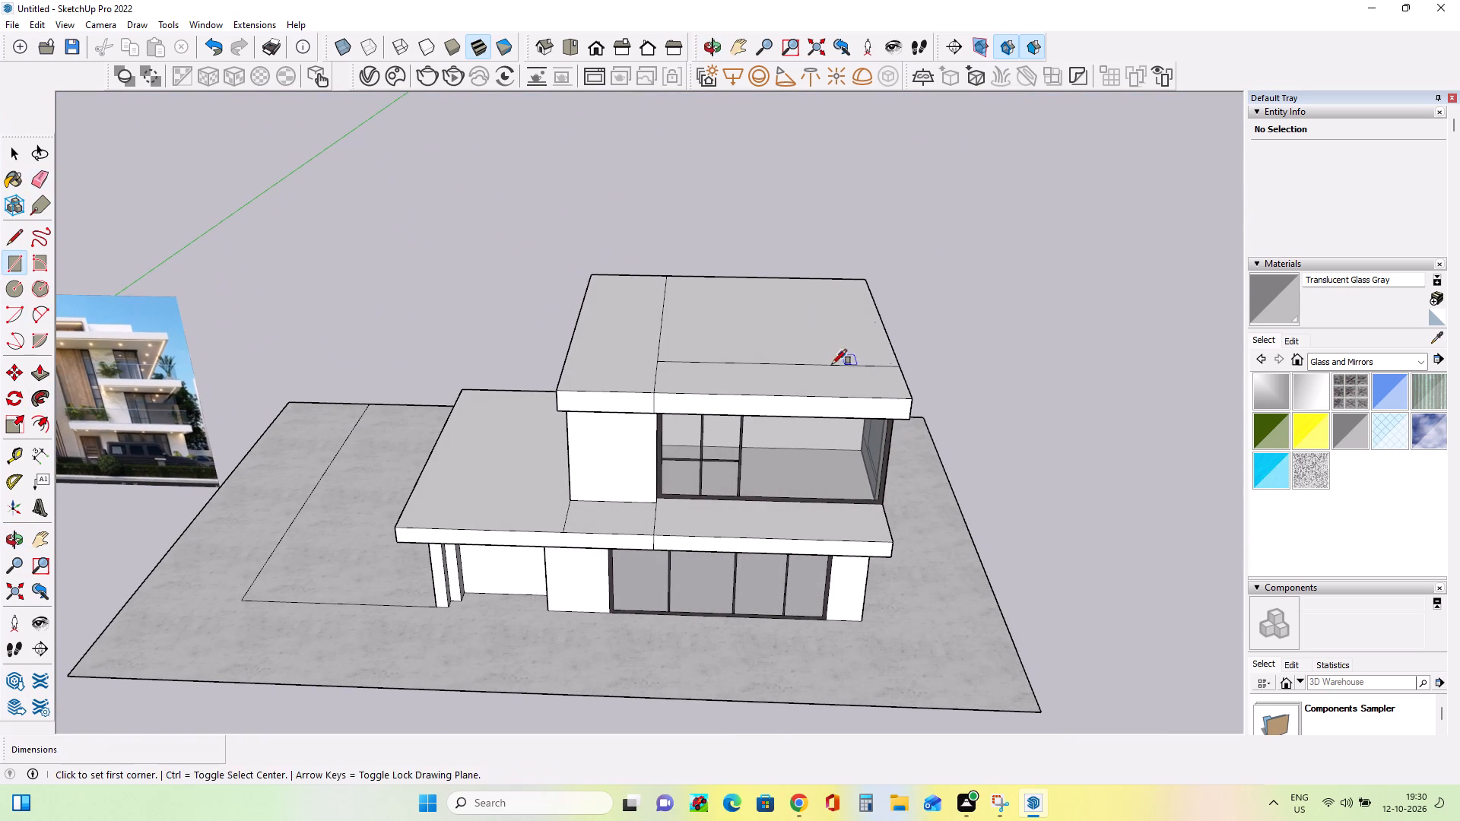
middle_drag(830, 365, 712, 403)
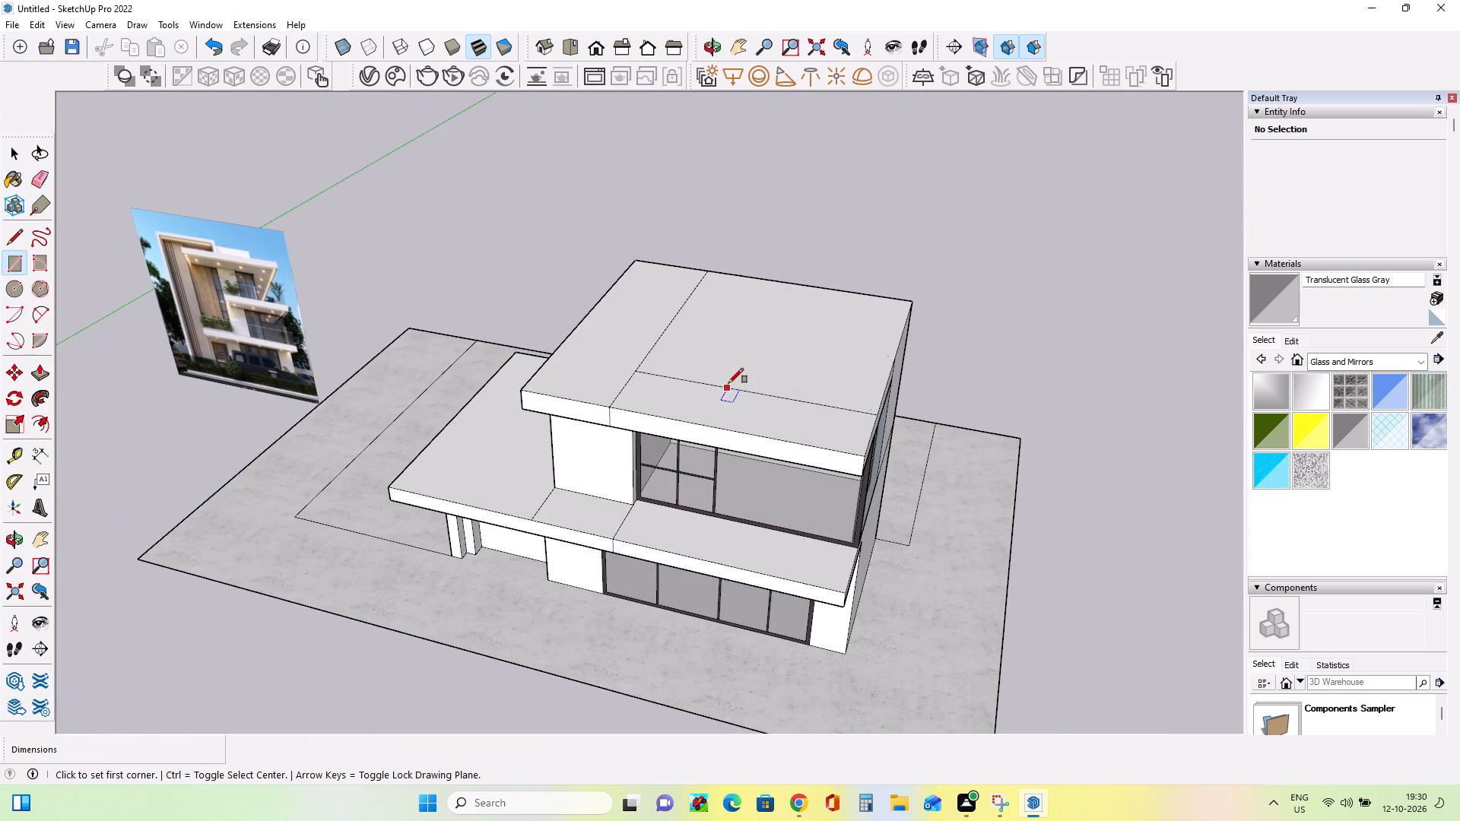
click(734, 388)
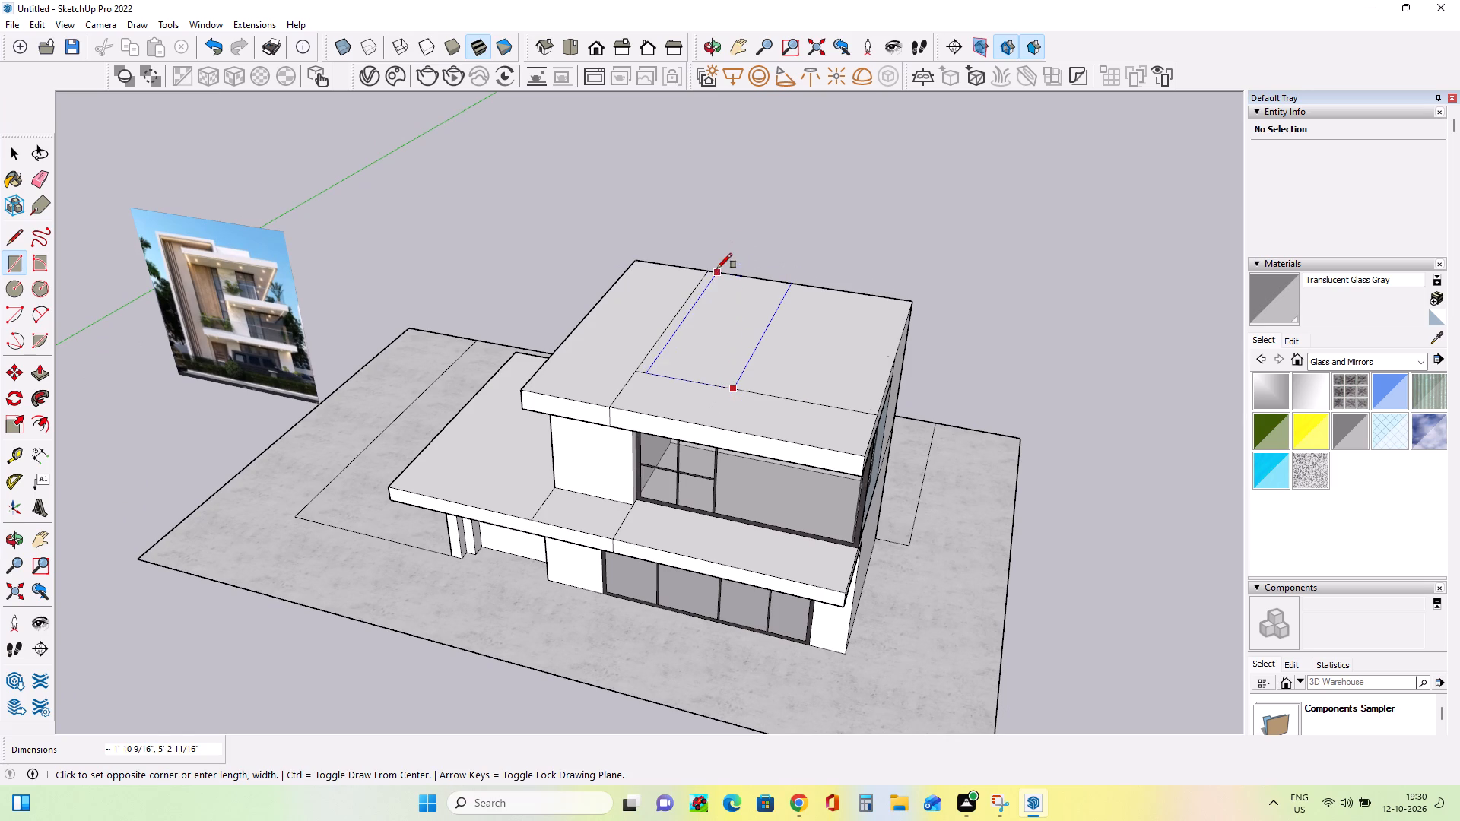
click(711, 268)
Push/pull the new roof rectangle up 2' 10 7/16" to form the top-storey block.
middle_drag(789, 423, 904, 258)
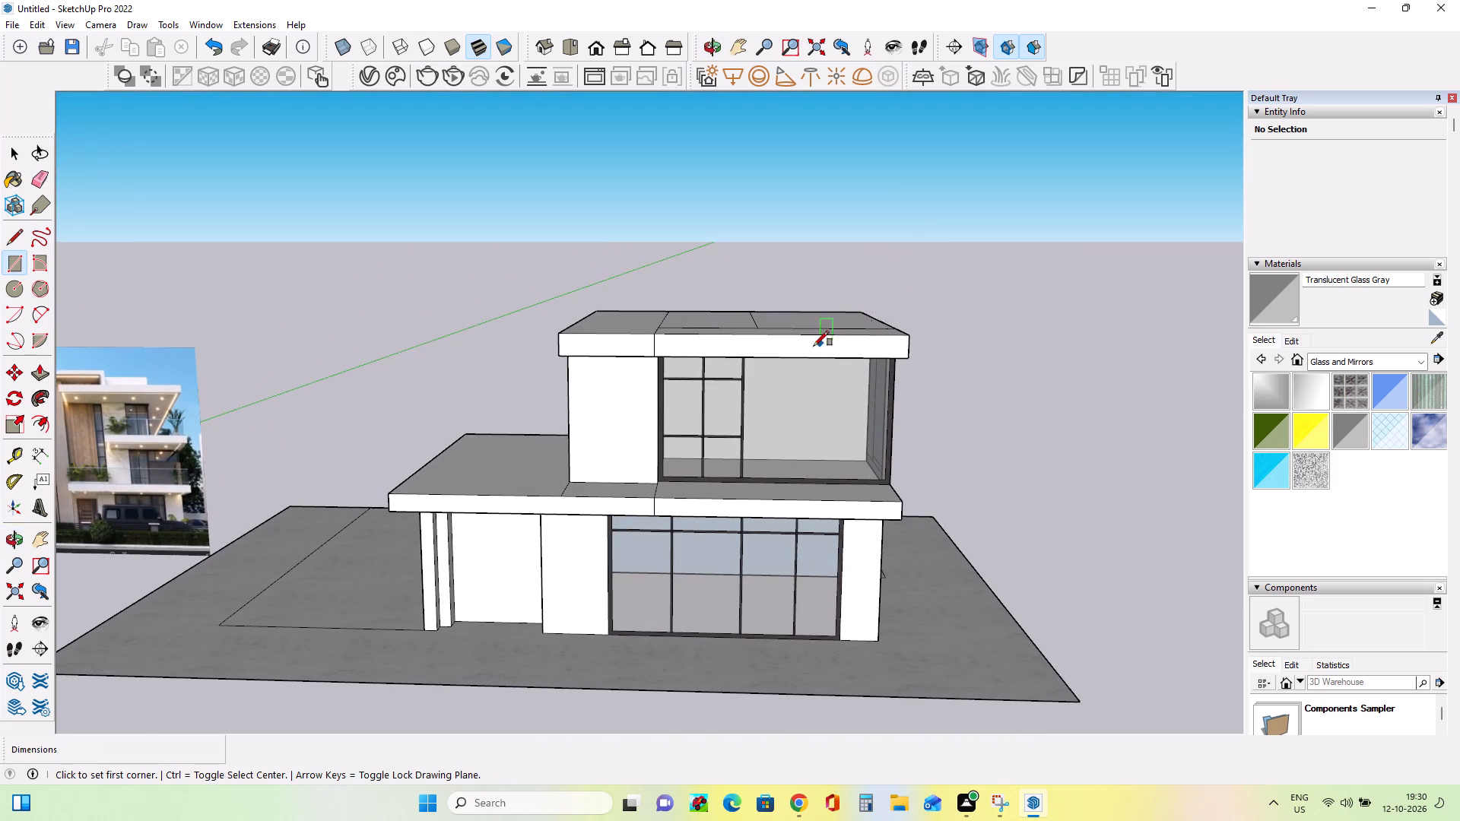
middle_drag(816, 359, 820, 375)
scroll(773, 345, up, 3)
middle_drag(776, 362, 779, 396)
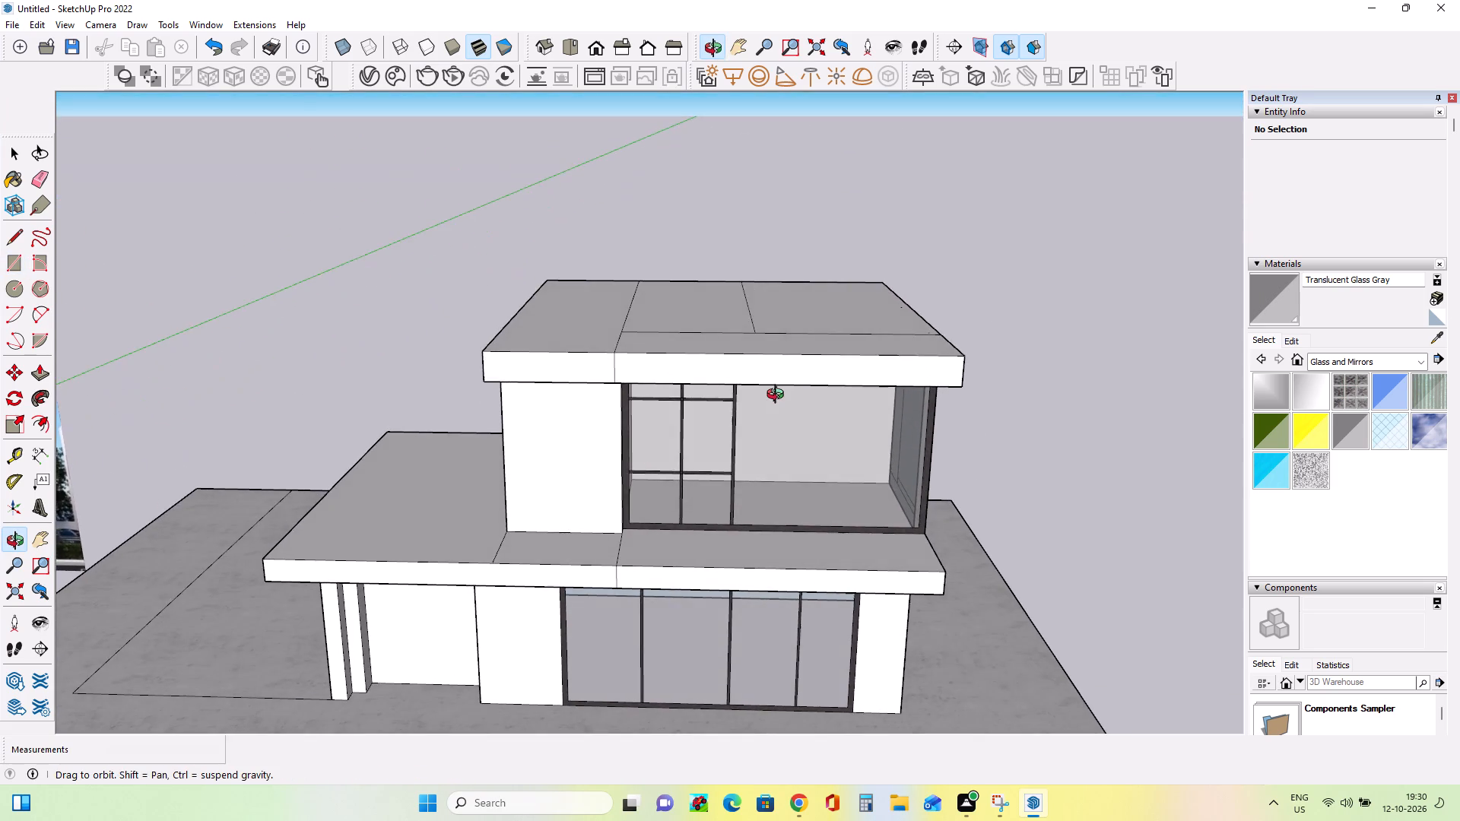
middle_drag(779, 396, 779, 401)
scroll(779, 401, down, 6)
middle_drag(781, 376, 783, 362)
scroll(697, 358, up, 3)
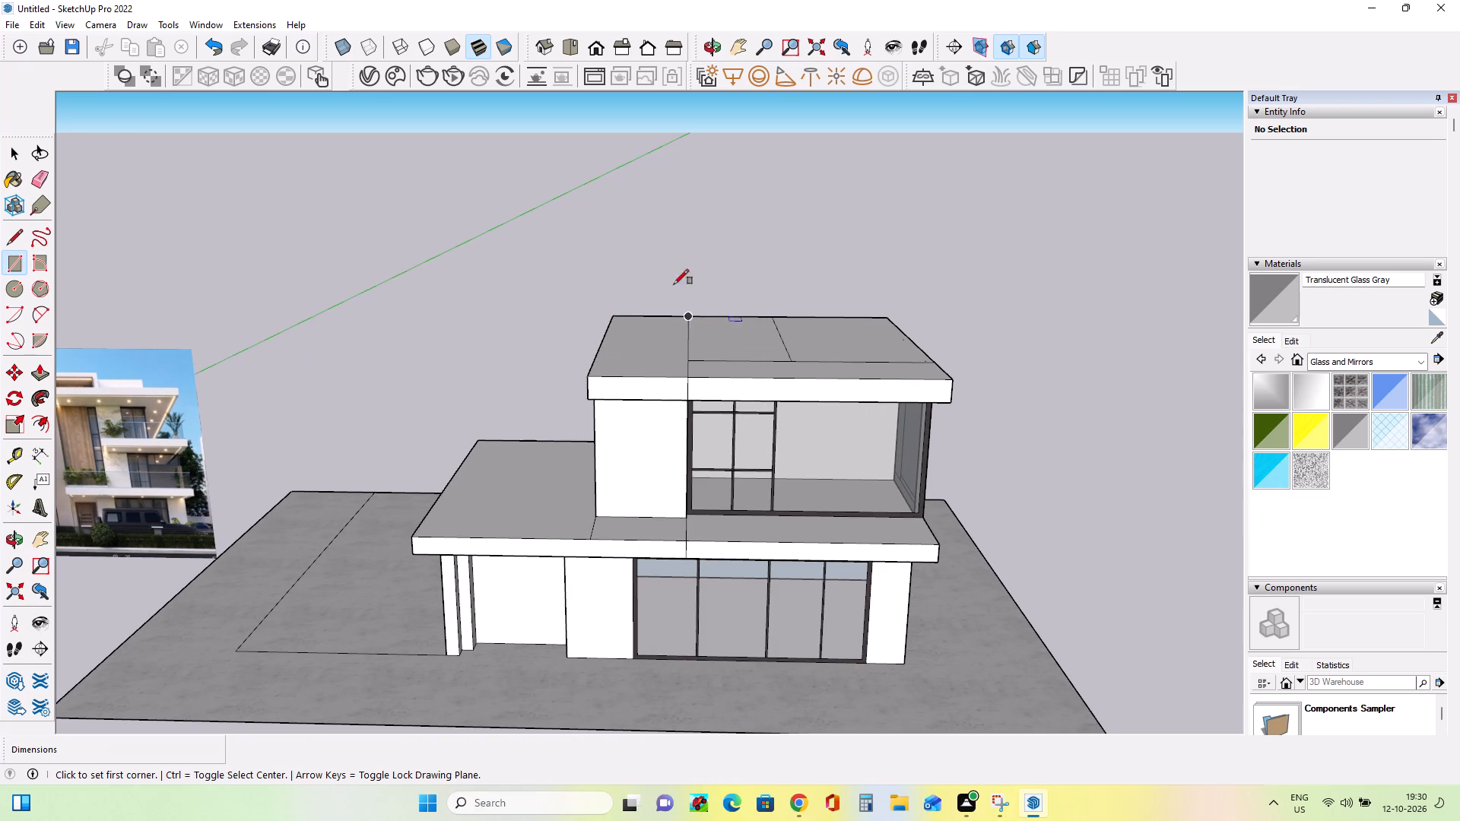
click(49, 374)
click(738, 345)
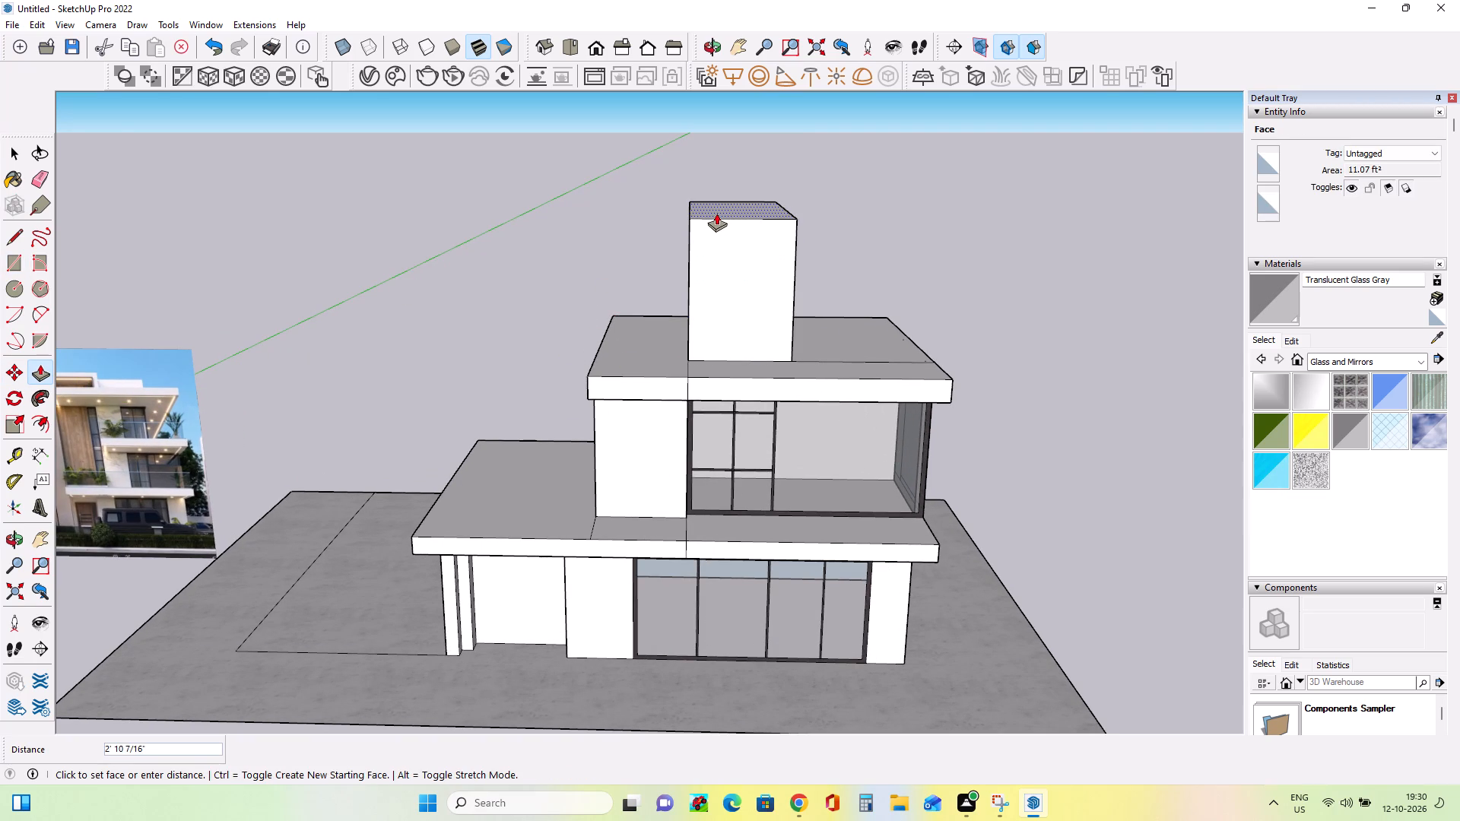
click(716, 213)
Compare the new top-storey block's position and proportions with the facade reference image.
middle_drag(766, 360, 756, 344)
scroll(756, 344, up, 1)
middle_drag(750, 338, 753, 377)
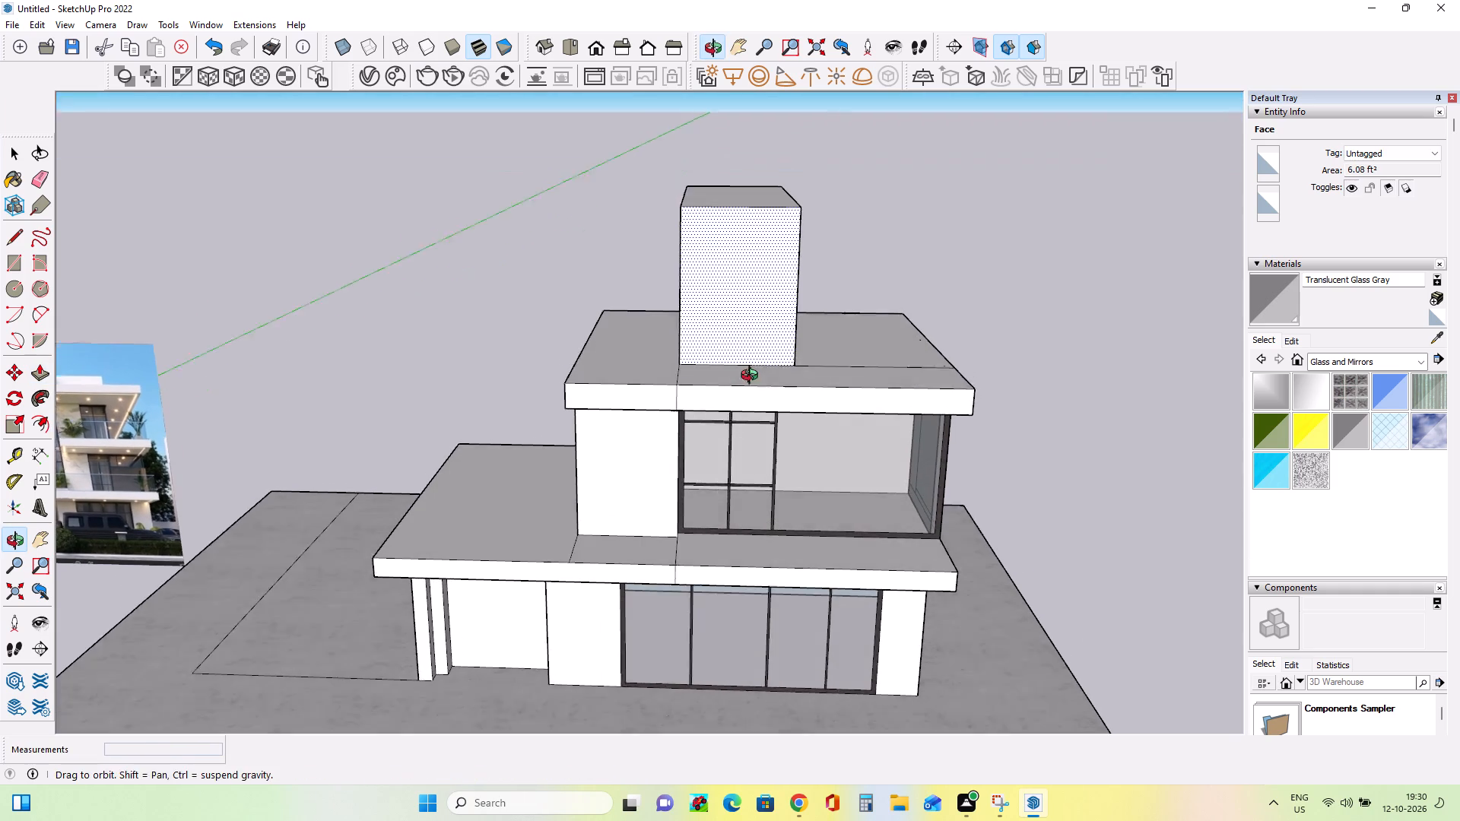
middle_drag(753, 377, 756, 379)
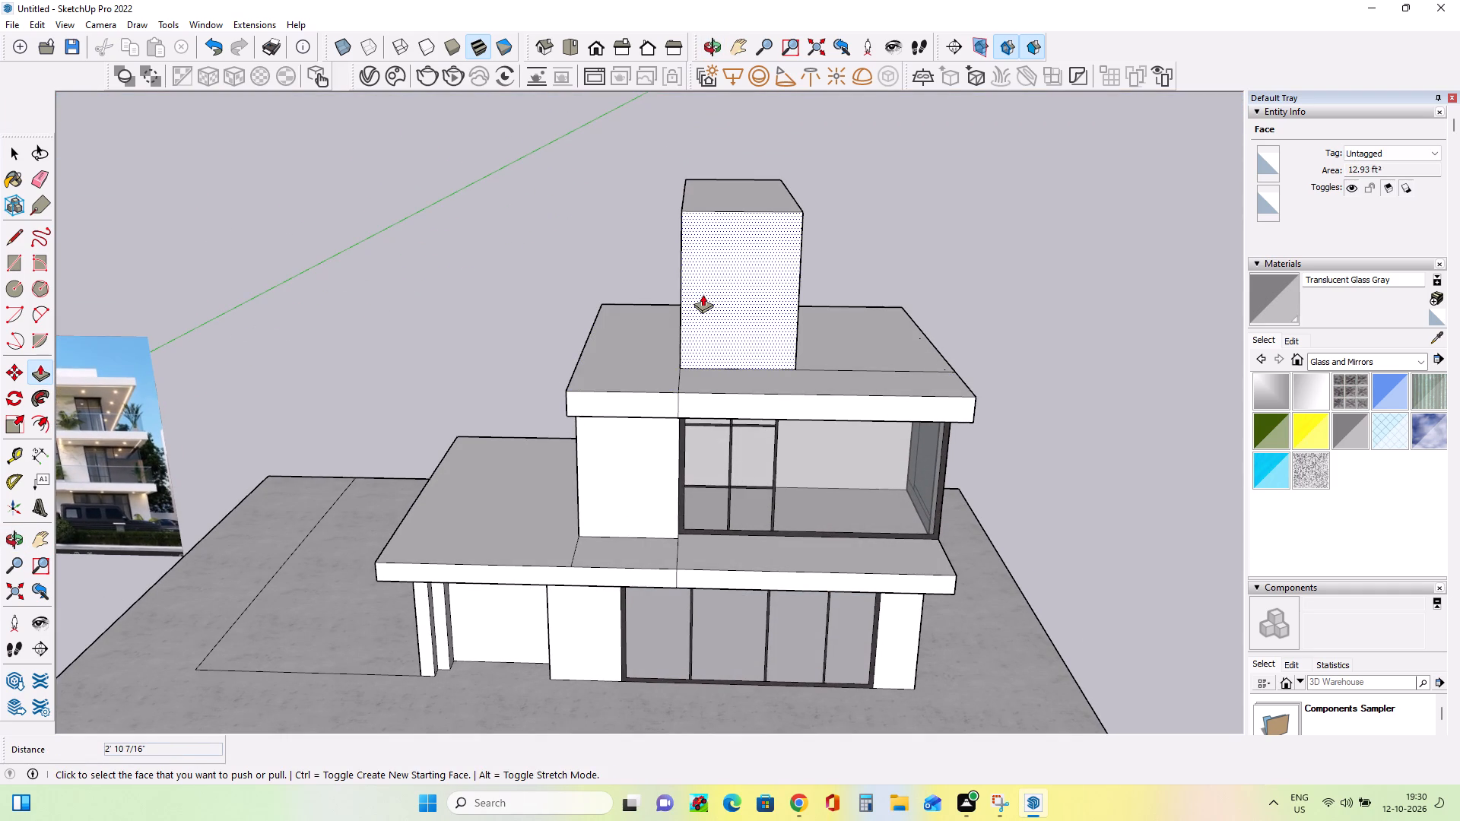
scroll(703, 294, down, 2)
middle_drag(722, 311, 830, 366)
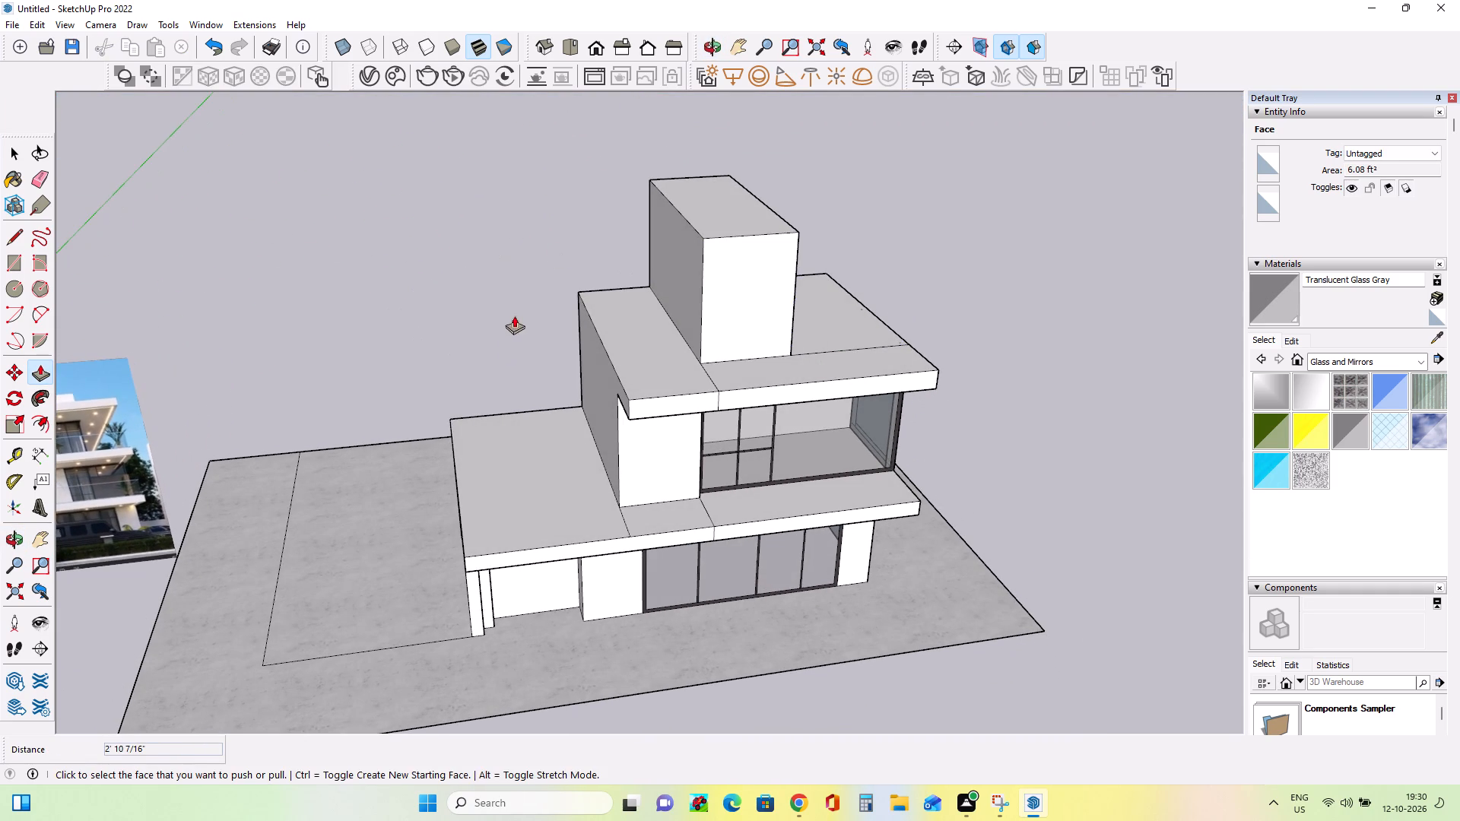
scroll(626, 328, down, 3)
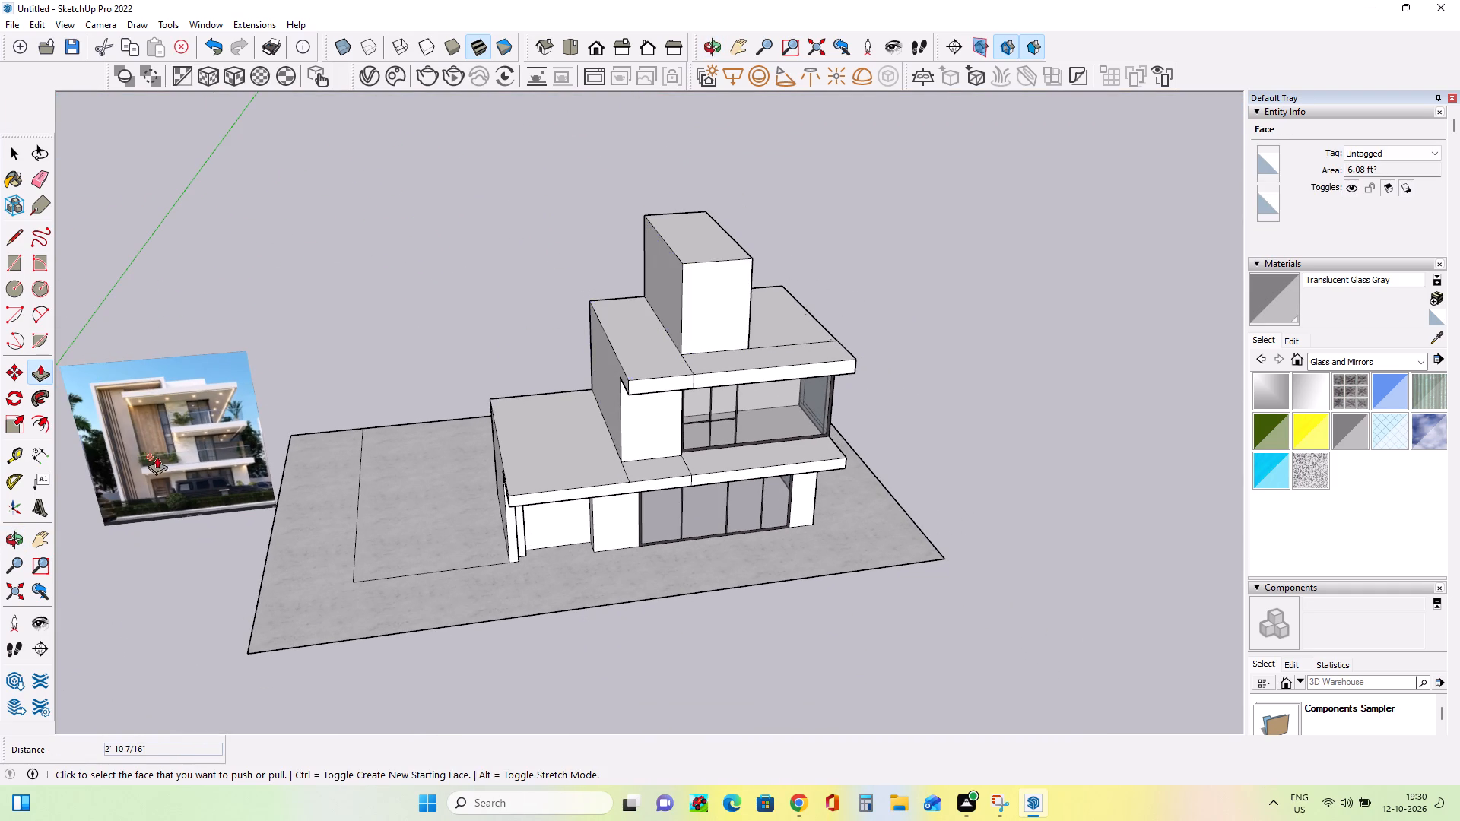
scroll(189, 430, up, 8)
scroll(208, 417, down, 7)
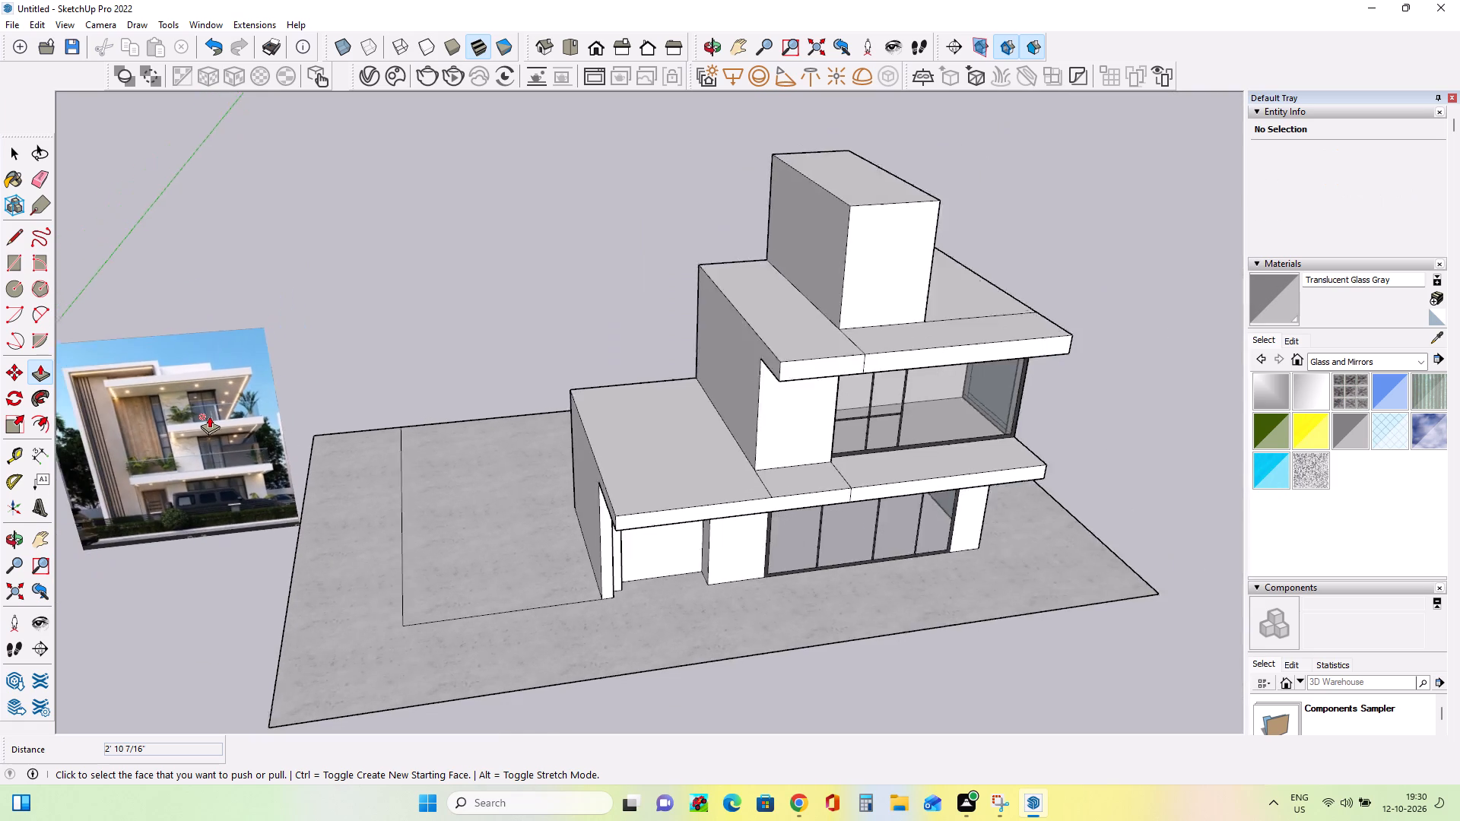
scroll(209, 416, down, 2)
middle_drag(776, 350, 799, 389)
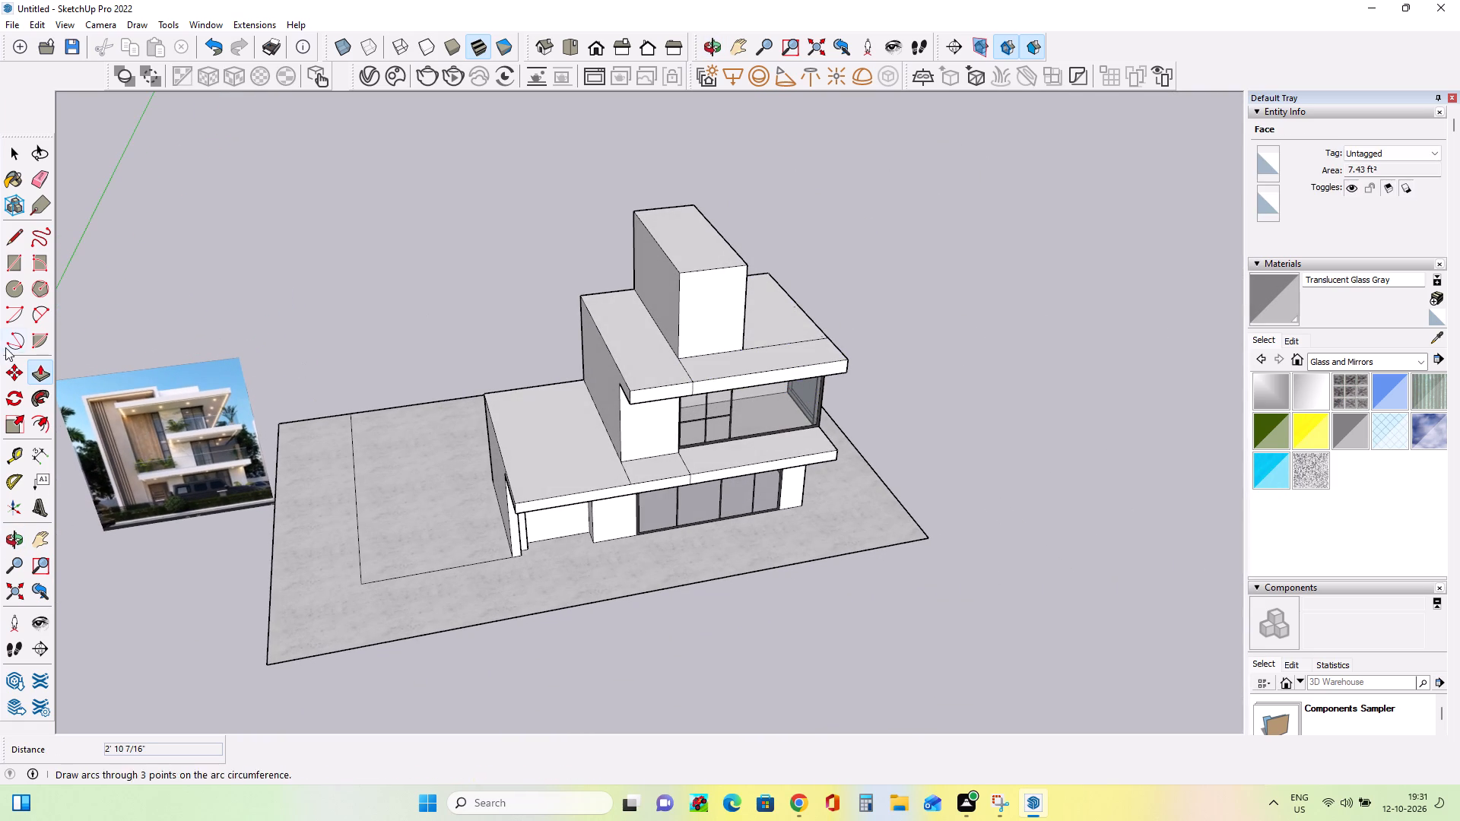
Draw a line across the upper roof from the top-storey block's near front base corner to the roof's side edge.
click(17, 239)
click(678, 359)
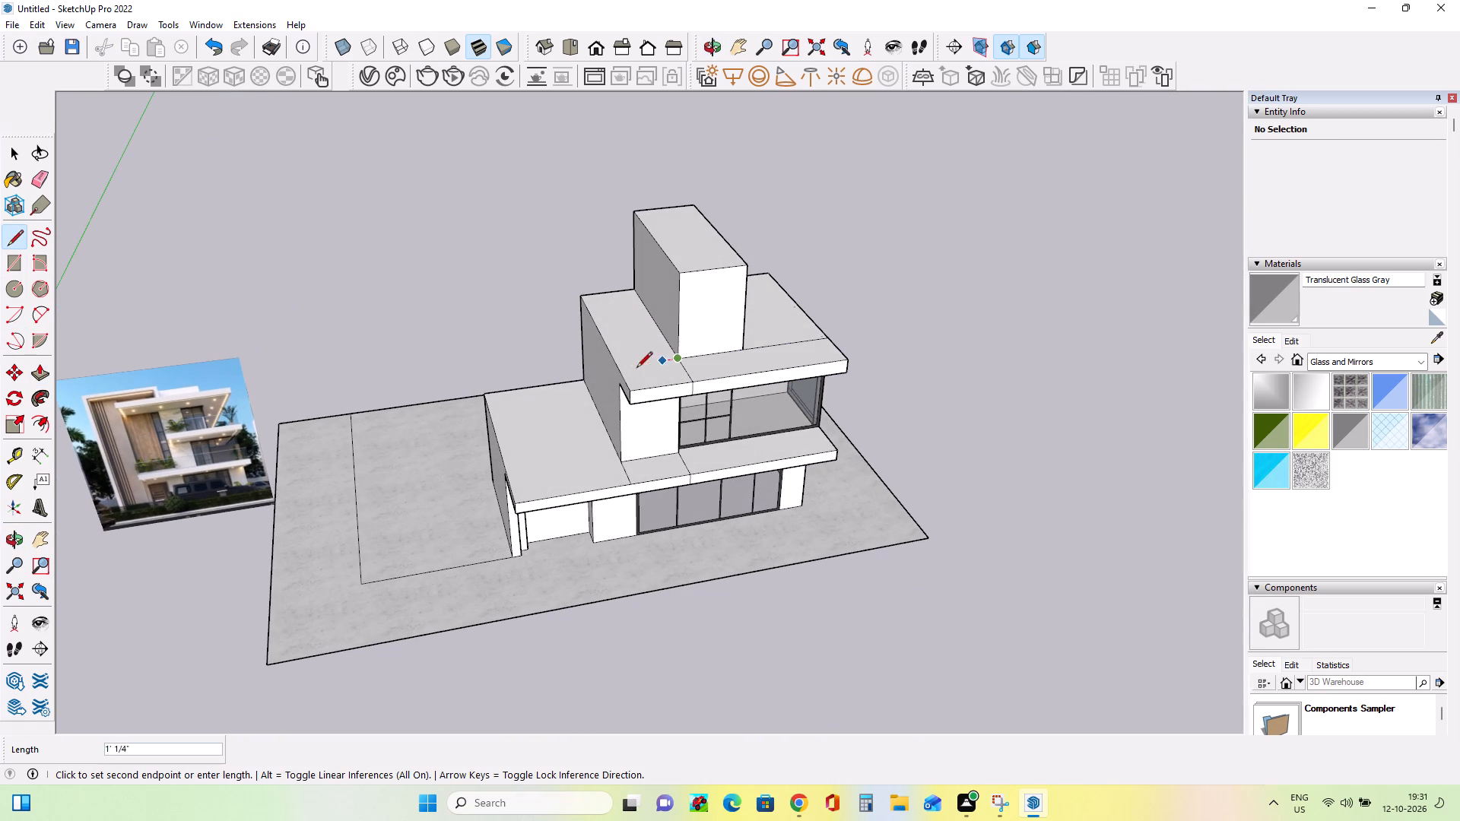
click(615, 366)
Study the balconies, roof overhang and top-storey glazing in the facade reference image.
middle_drag(722, 413, 741, 437)
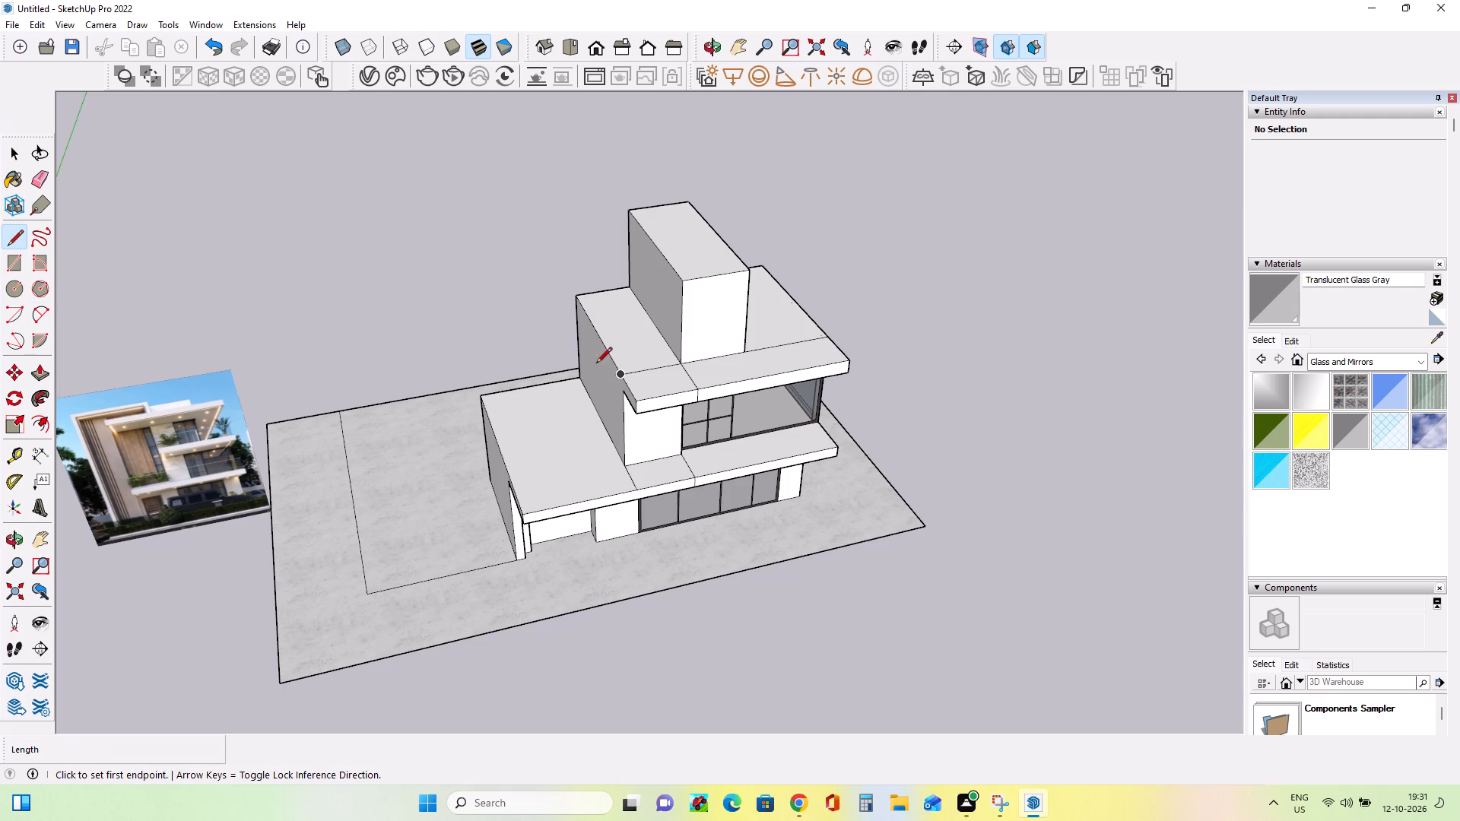
middle_drag(596, 364, 482, 241)
scroll(253, 379, up, 10)
scroll(255, 389, down, 1)
scroll(255, 389, up, 6)
scroll(260, 386, down, 5)
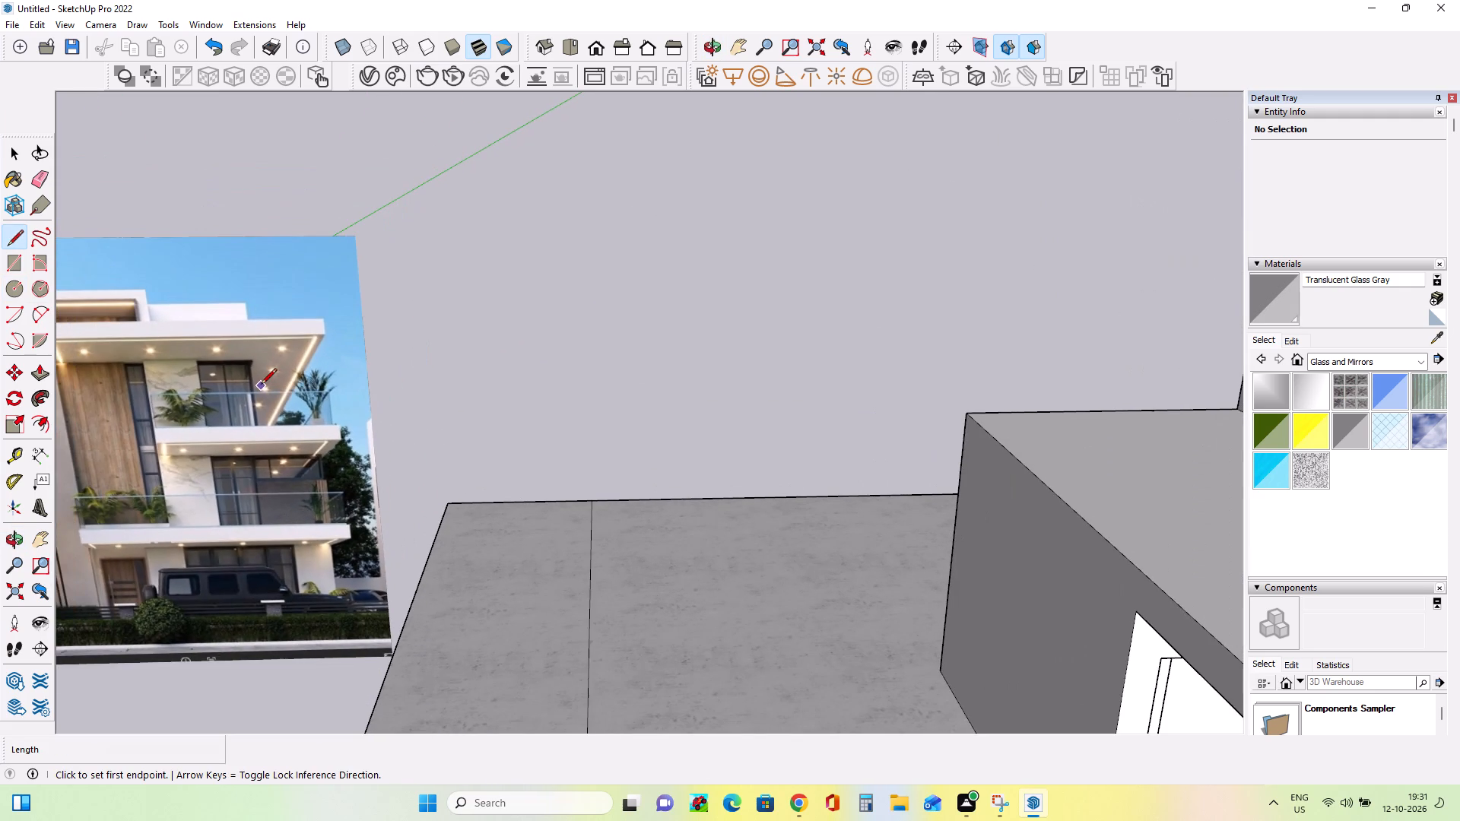
scroll(253, 376, up, 14)
middle_drag(261, 372, 315, 346)
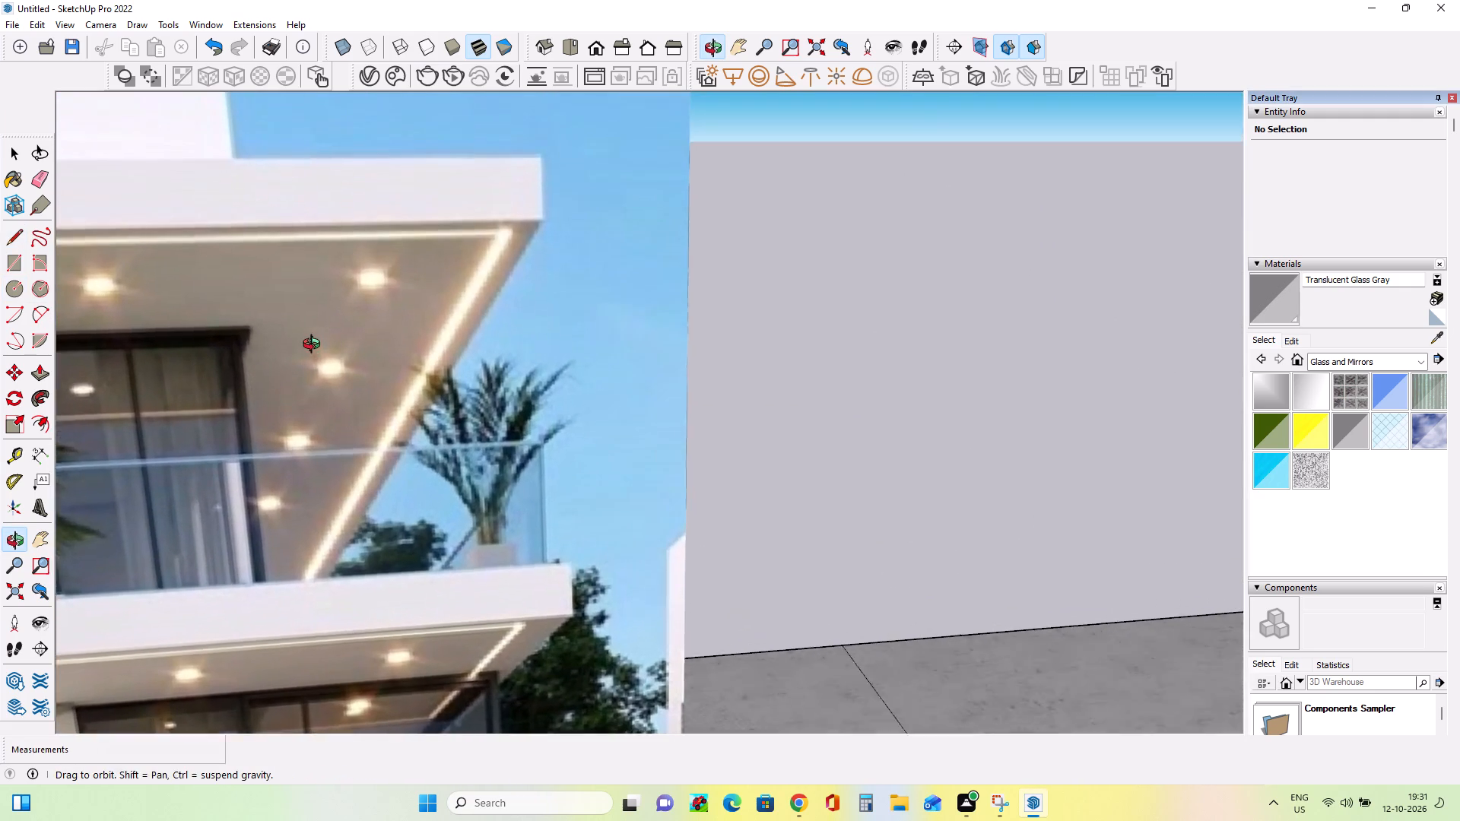
middle_drag(315, 346, 347, 326)
scroll(347, 326, down, 10)
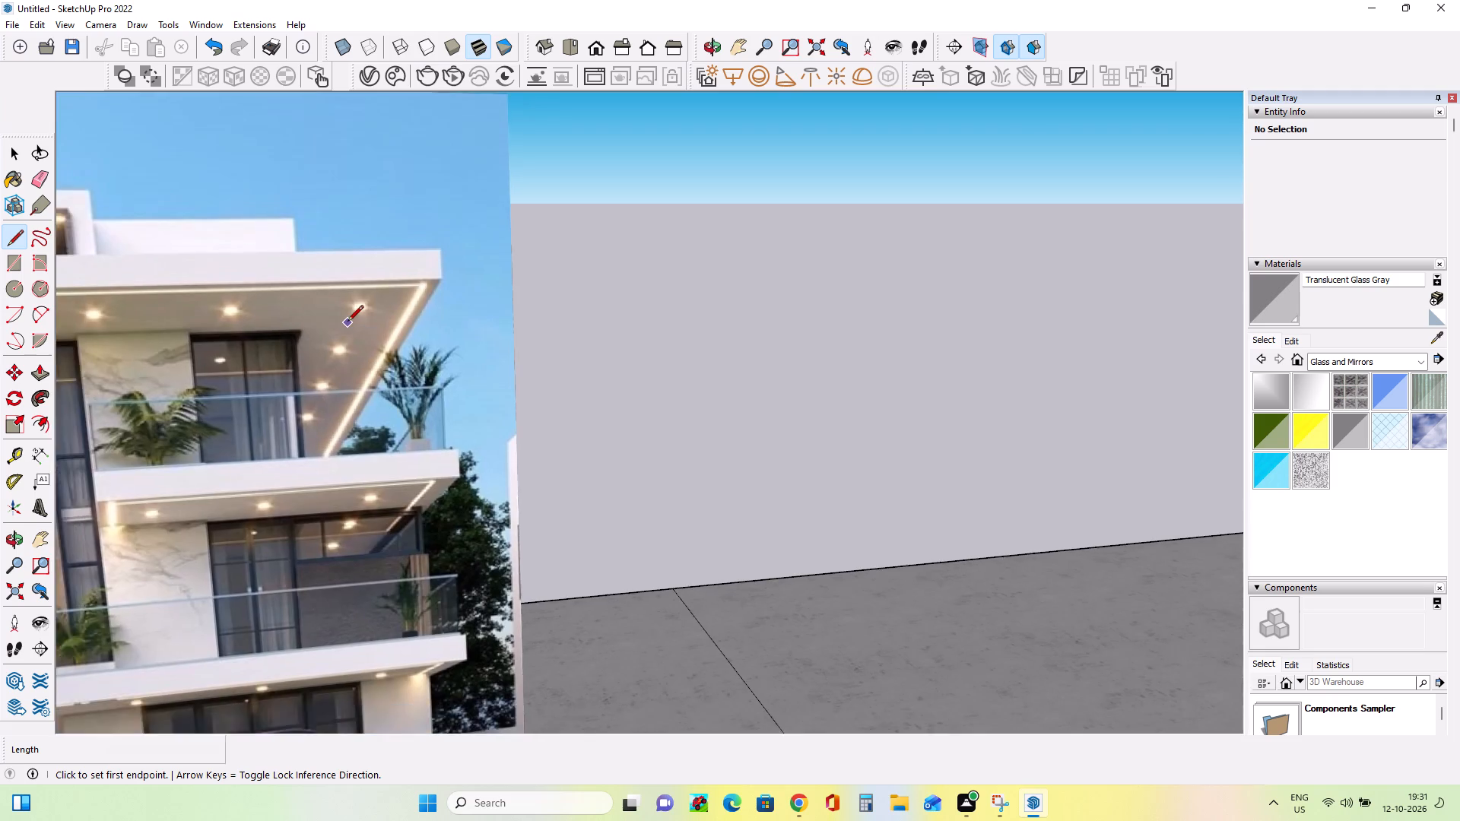
scroll(348, 322, down, 13)
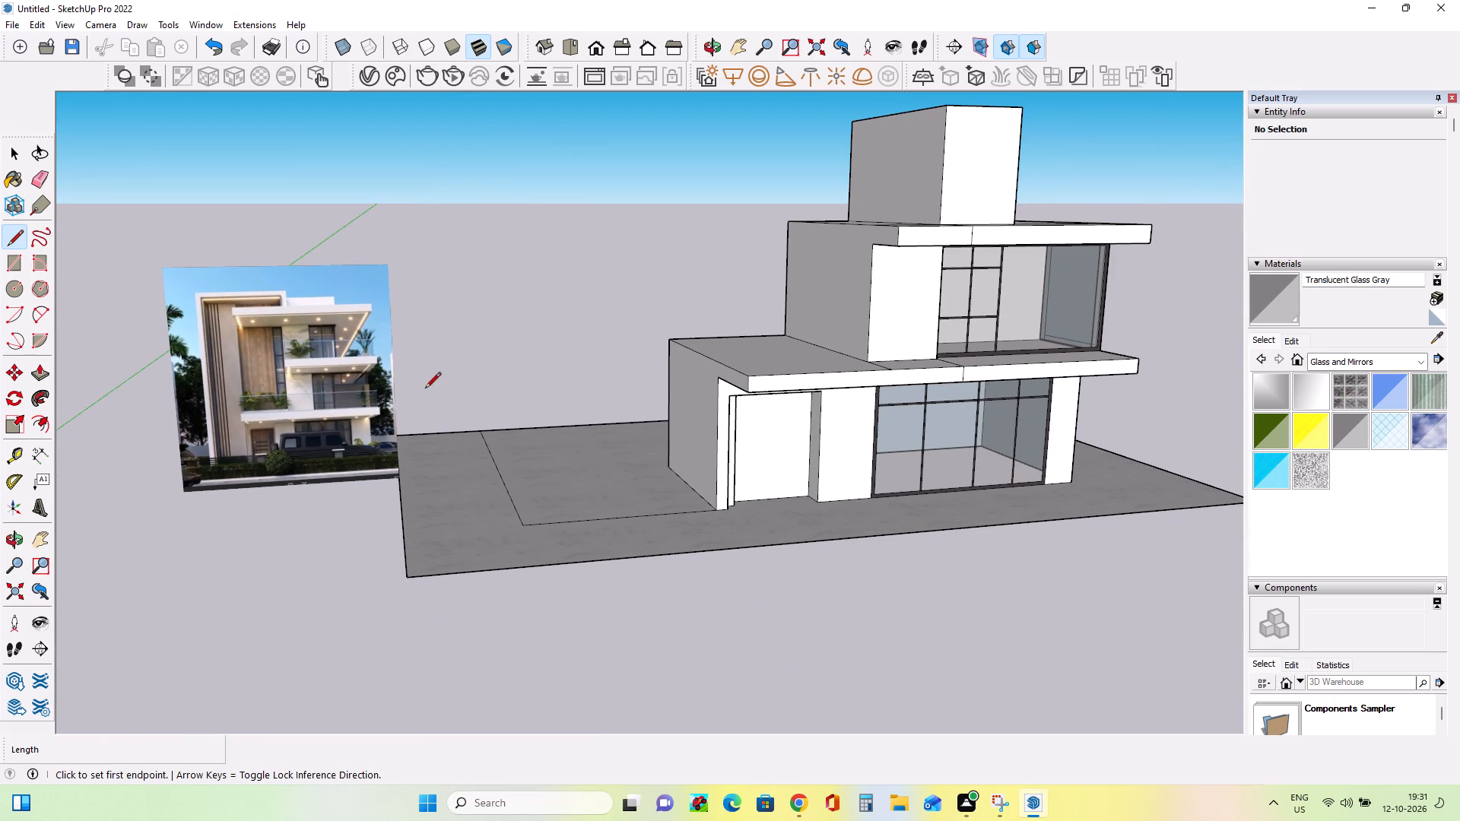
scroll(362, 321, up, 7)
scroll(364, 313, down, 8)
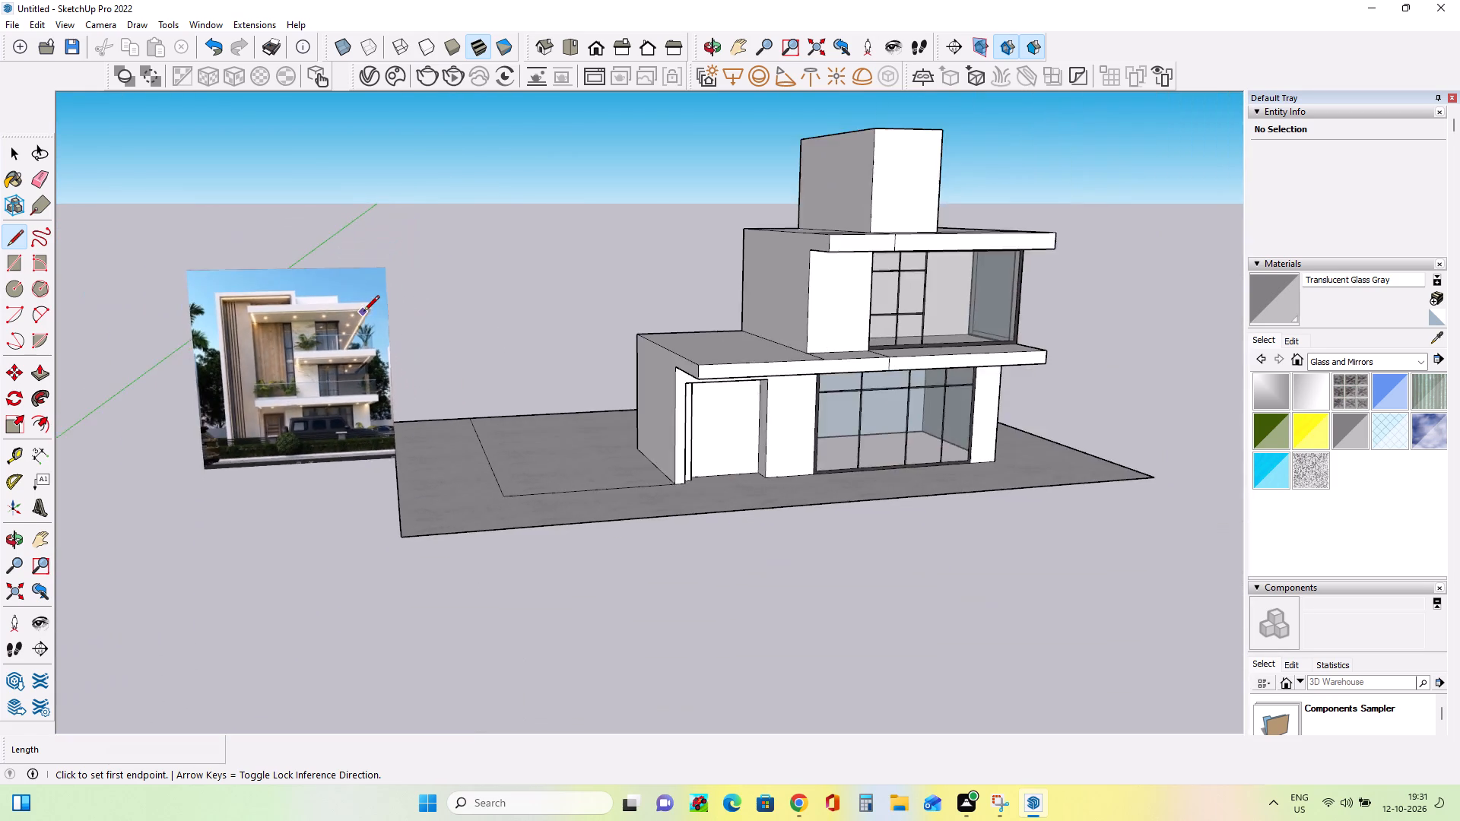
scroll(363, 312, down, 4)
Offset the outline of the top-storey block's front face inward by about 1 1/4" to form a frame.
middle_drag(840, 363, 751, 430)
scroll(774, 236, up, 6)
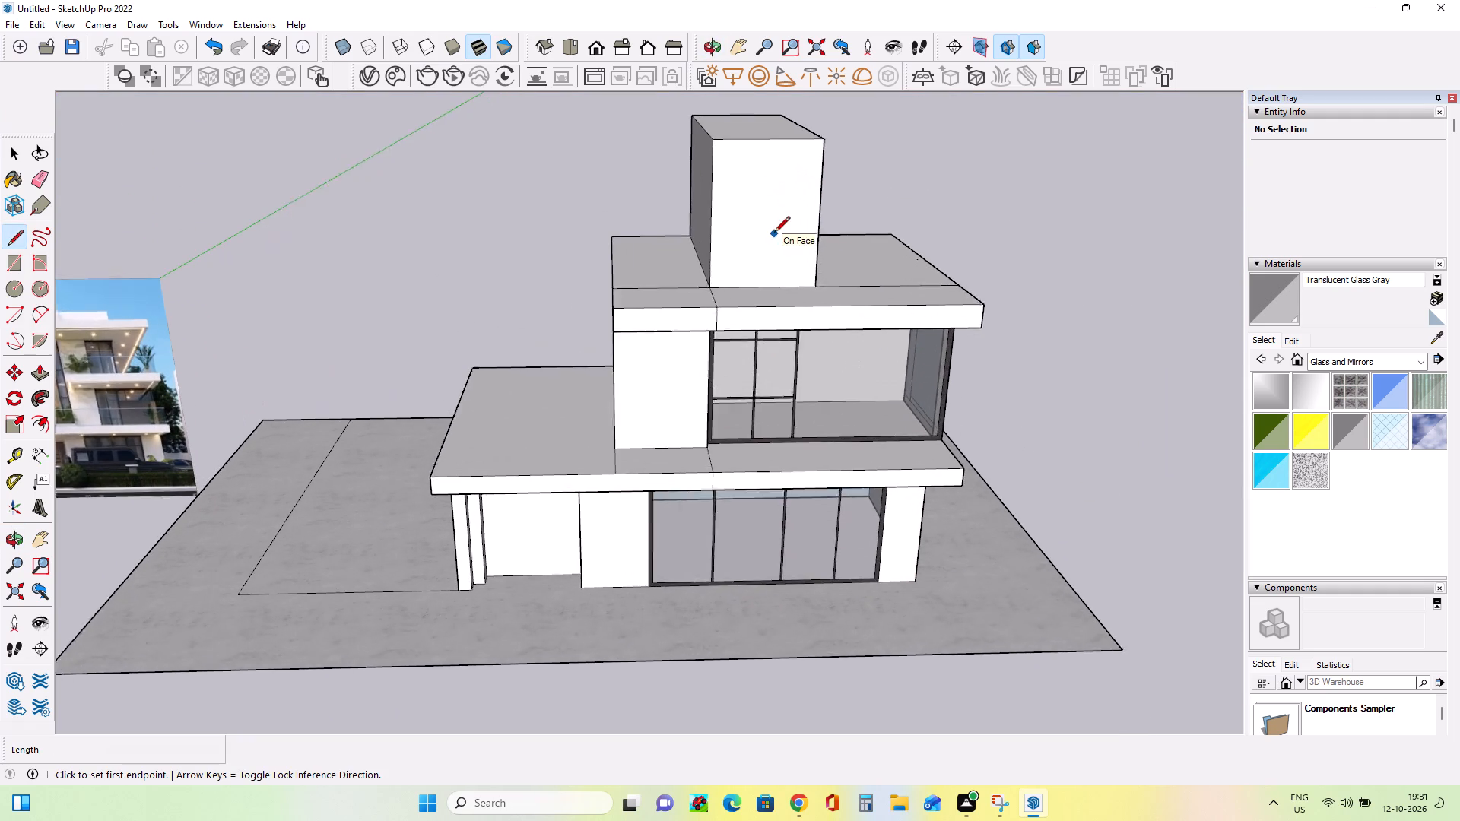
scroll(774, 233, up, 1)
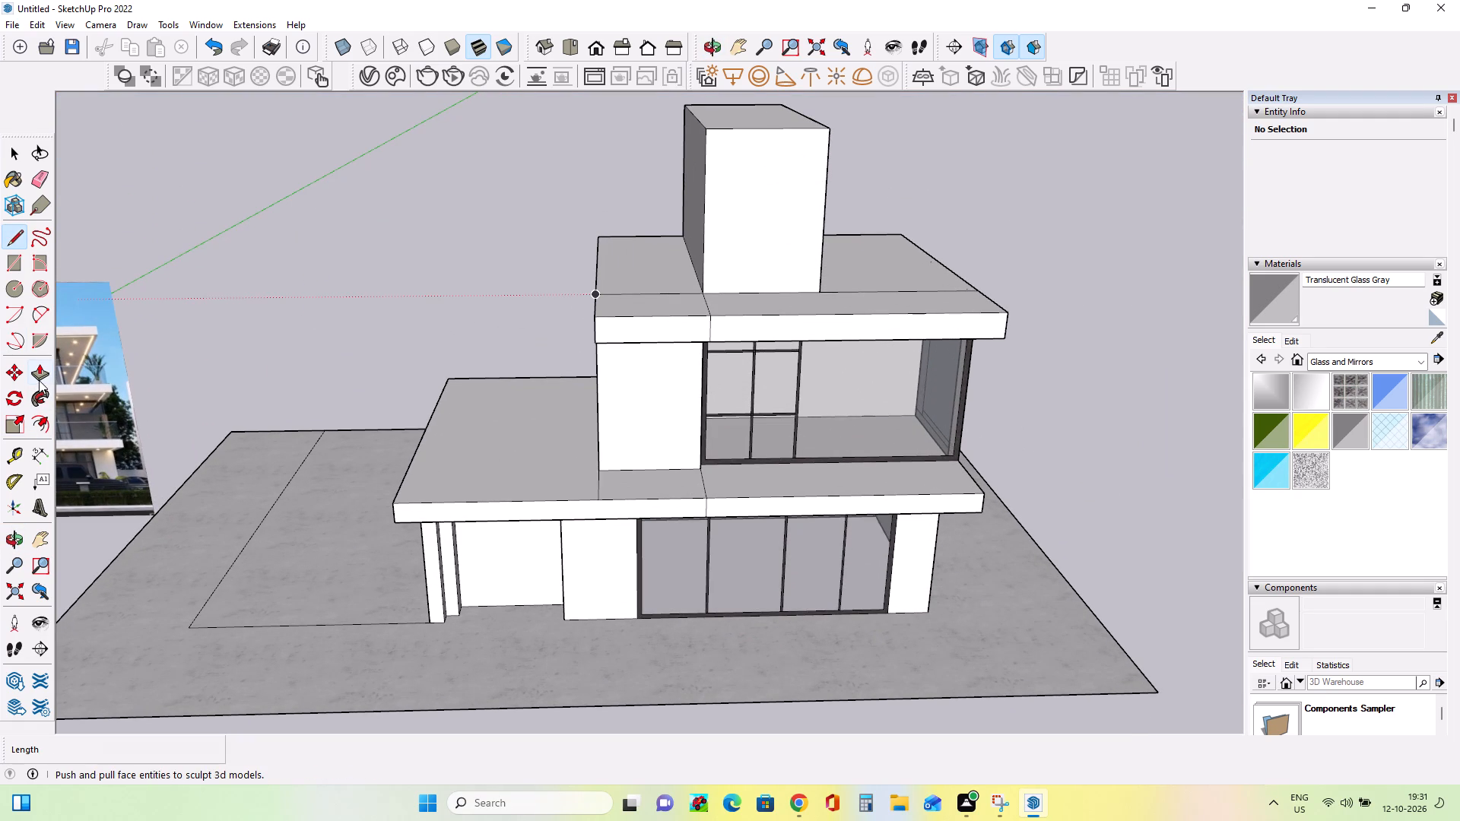
click(11, 260)
click(36, 424)
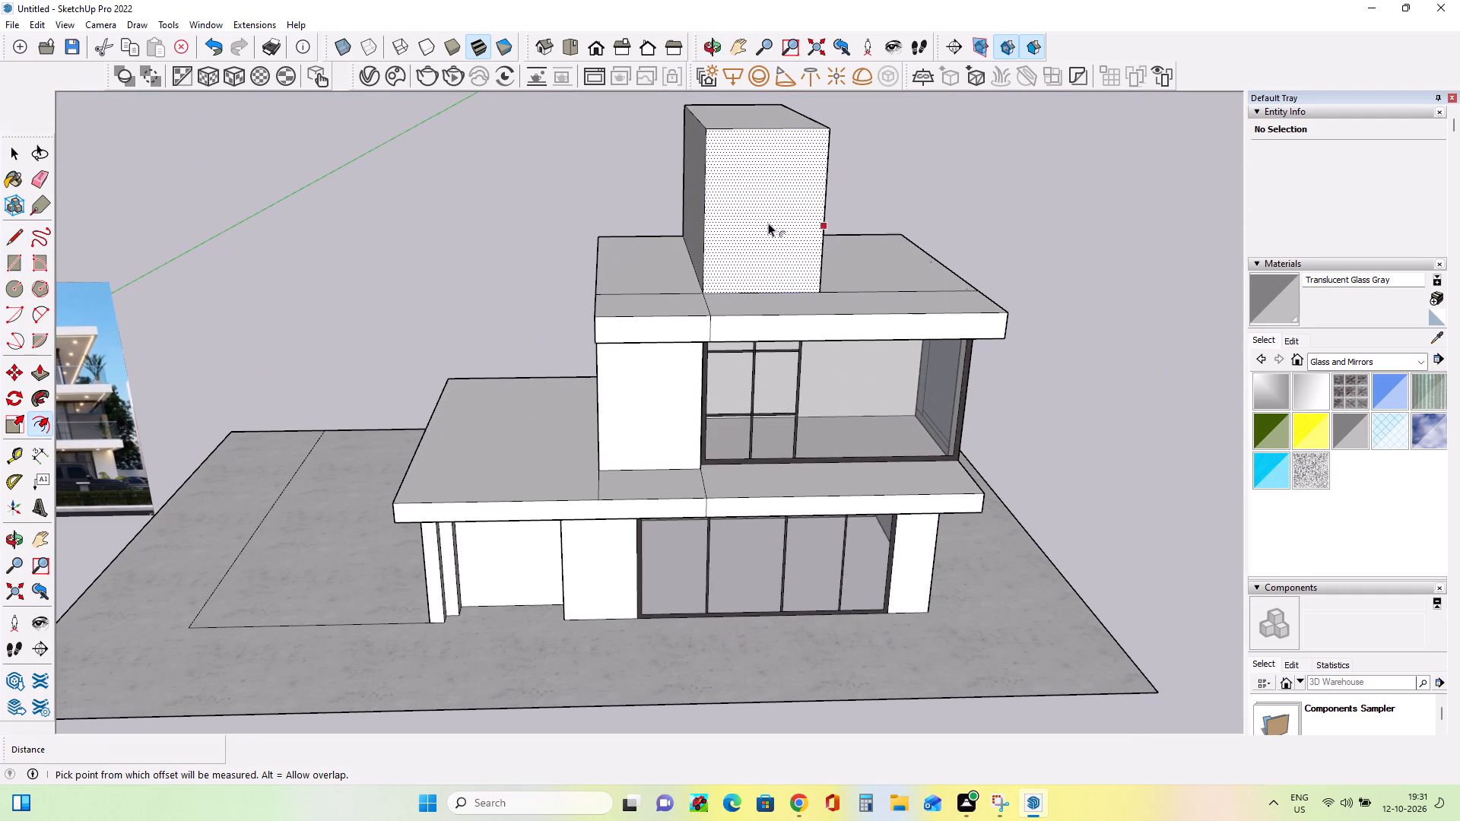
click(768, 223)
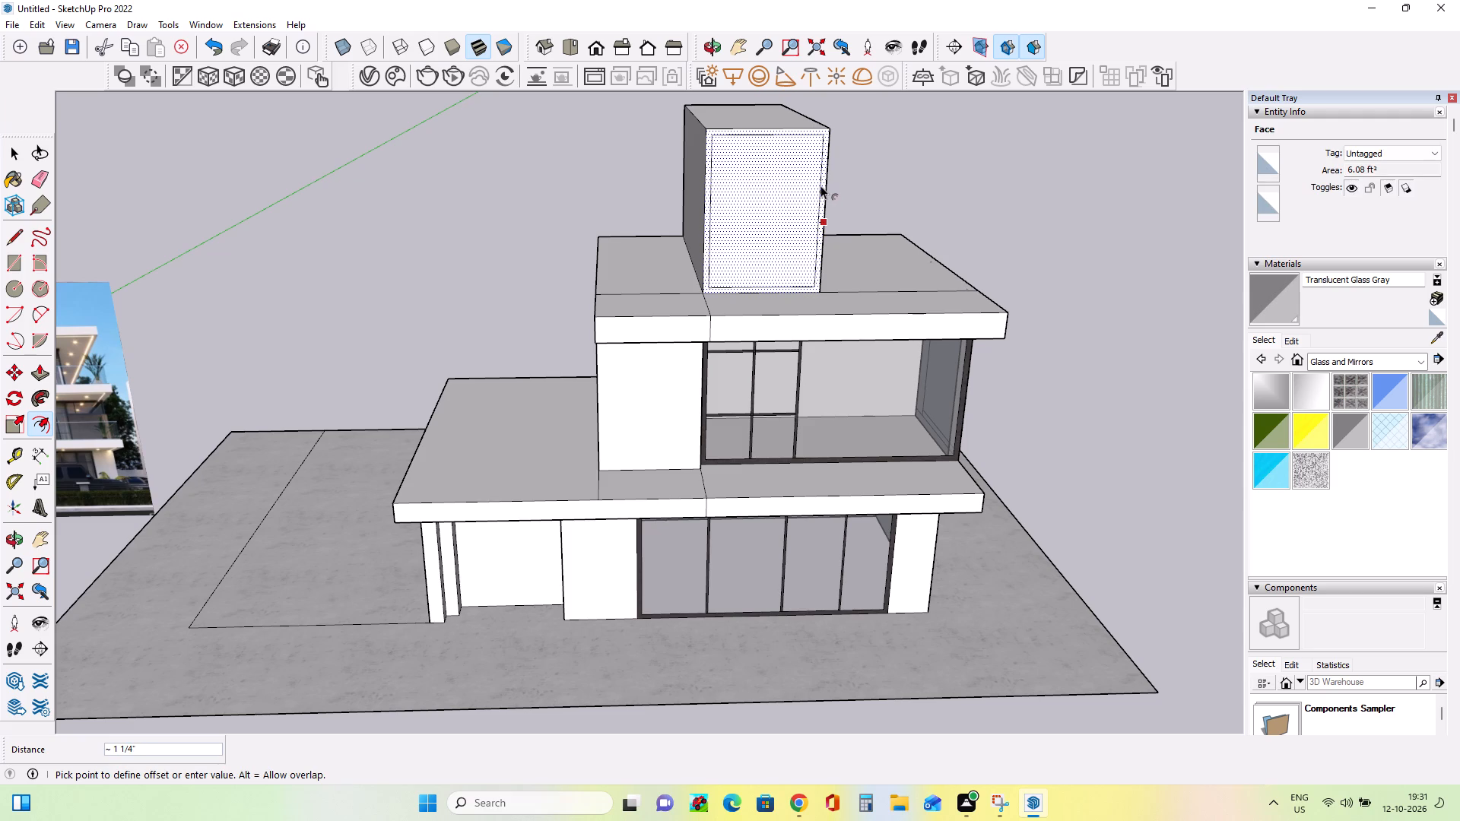
click(820, 185)
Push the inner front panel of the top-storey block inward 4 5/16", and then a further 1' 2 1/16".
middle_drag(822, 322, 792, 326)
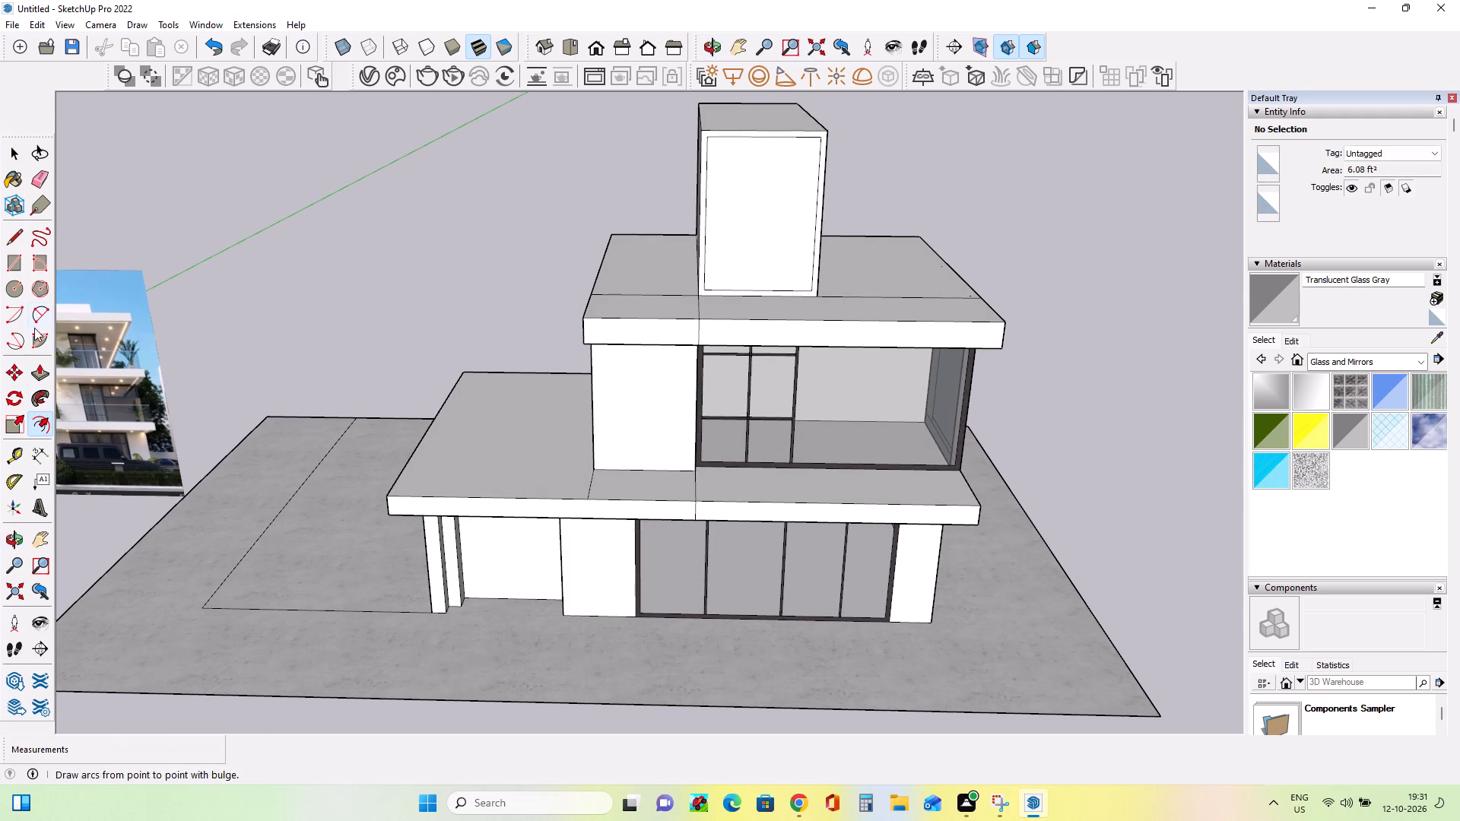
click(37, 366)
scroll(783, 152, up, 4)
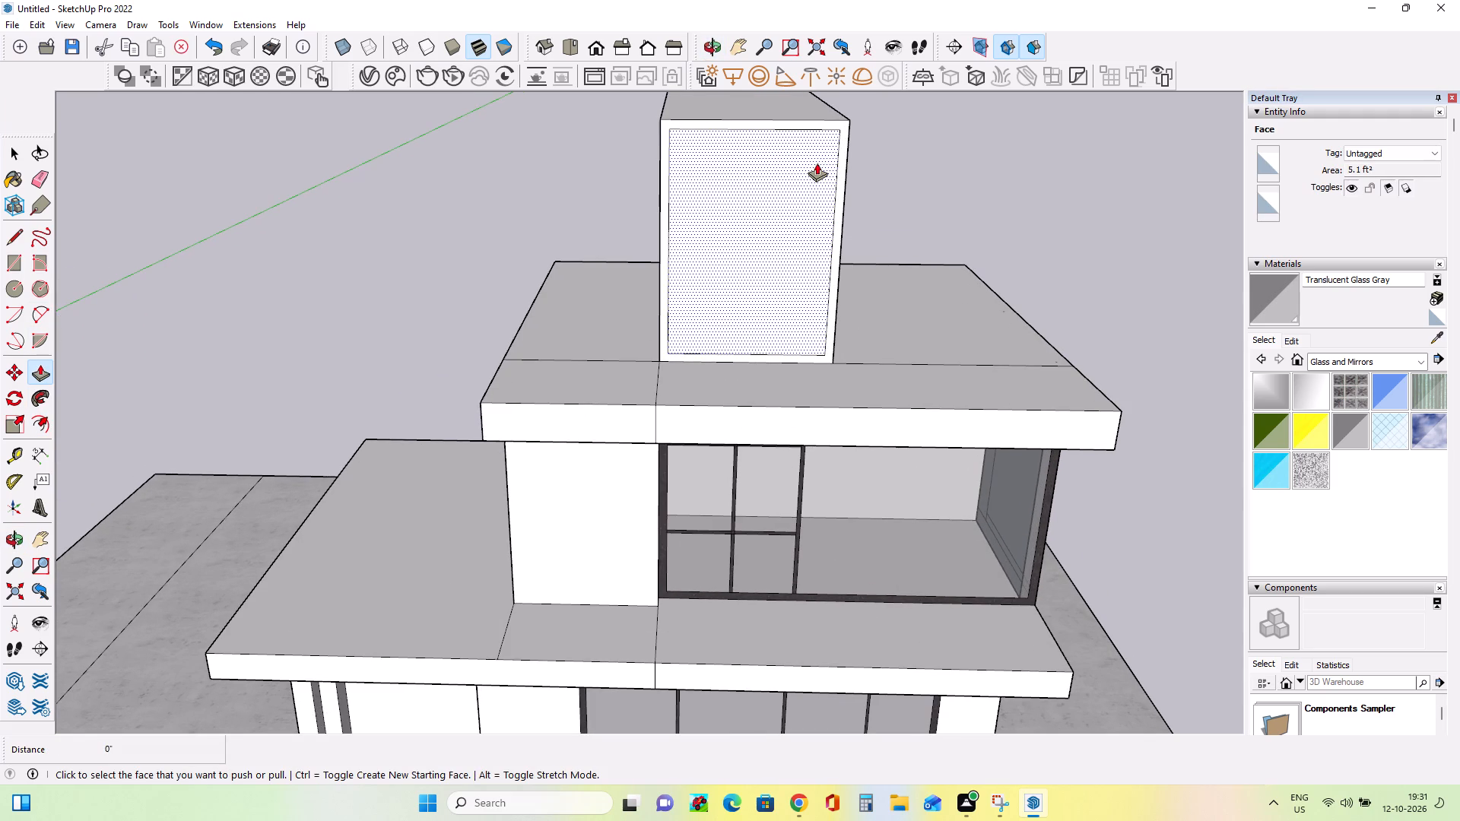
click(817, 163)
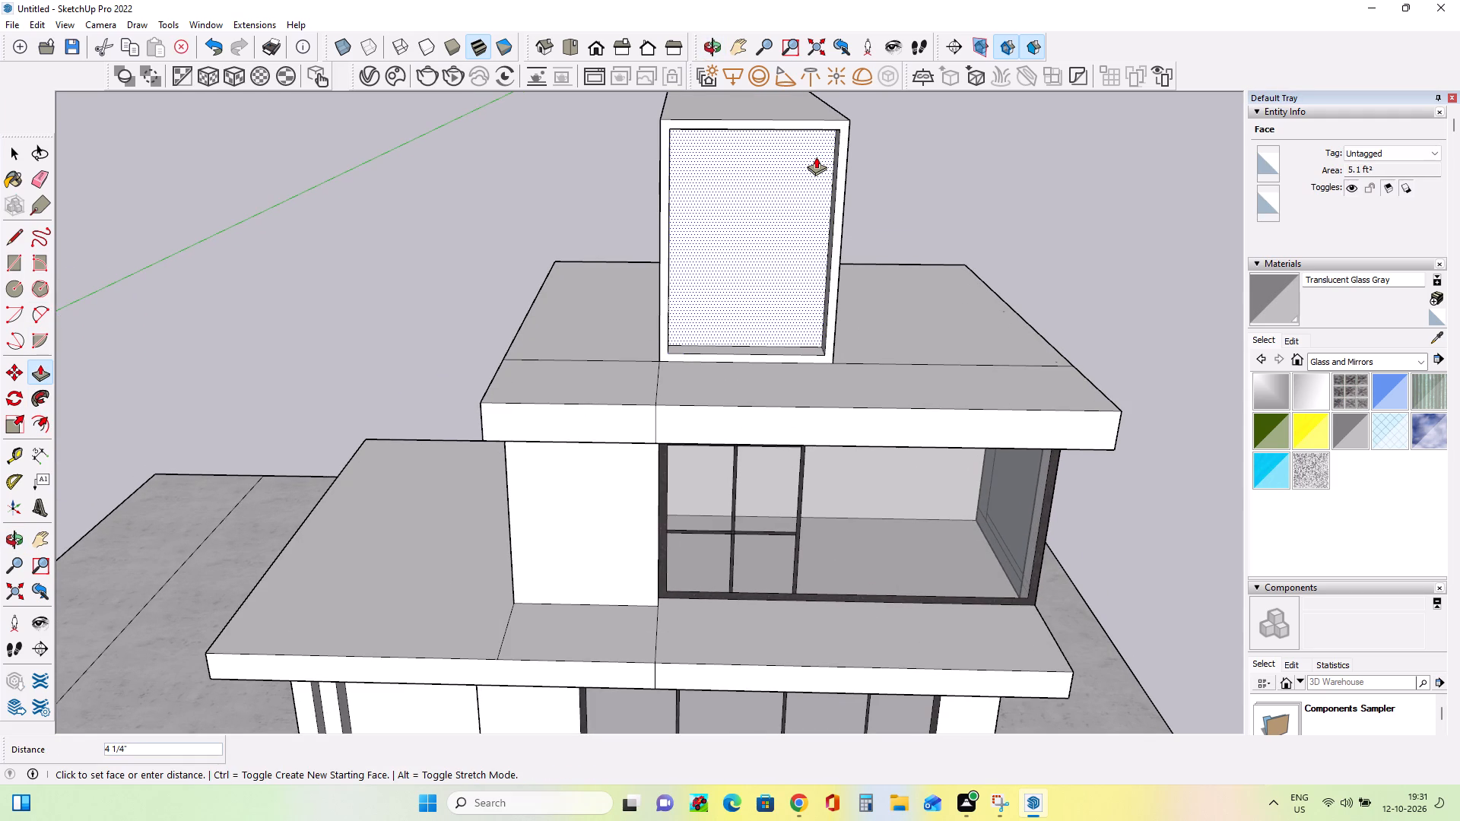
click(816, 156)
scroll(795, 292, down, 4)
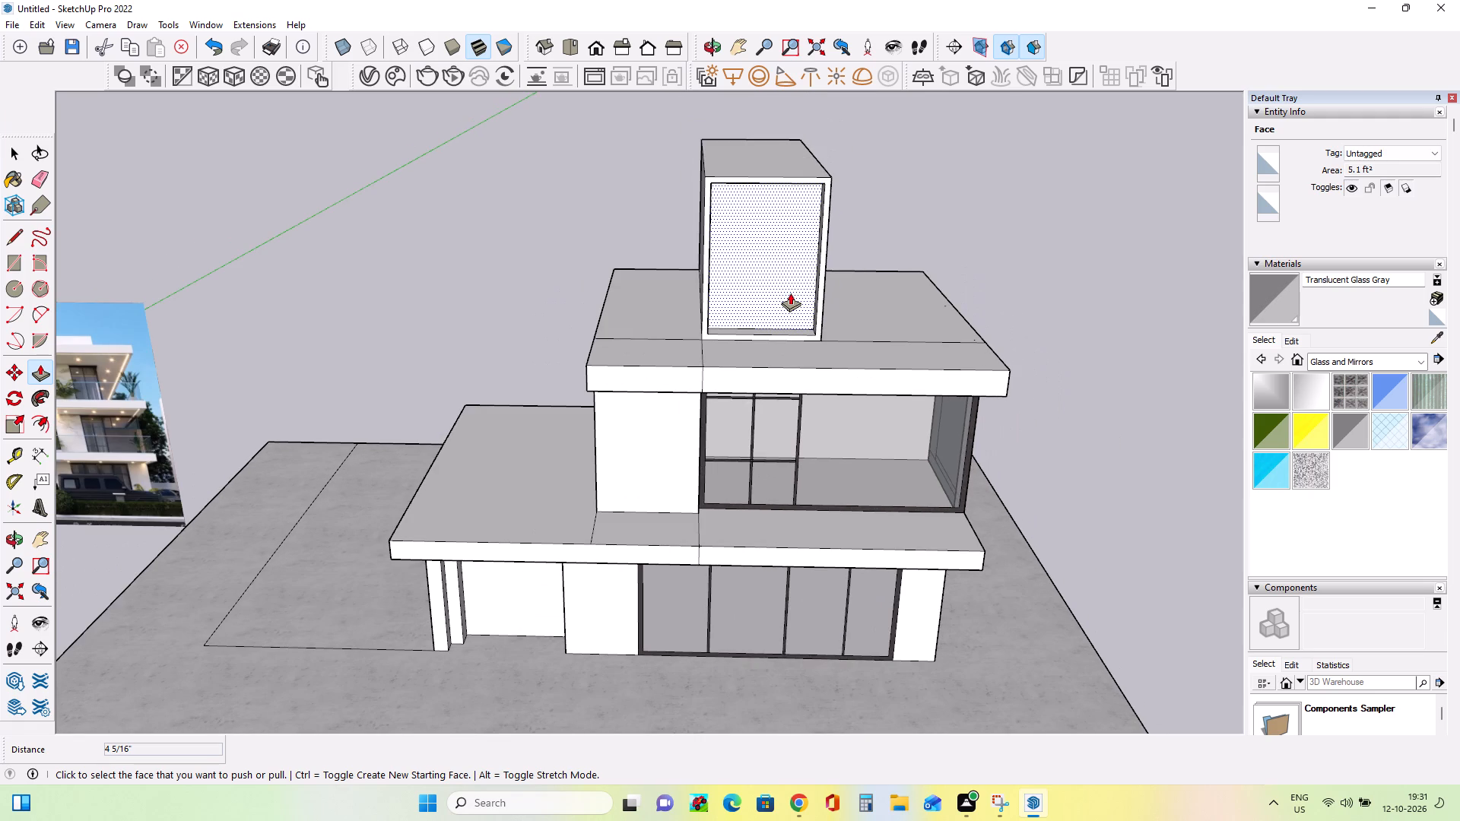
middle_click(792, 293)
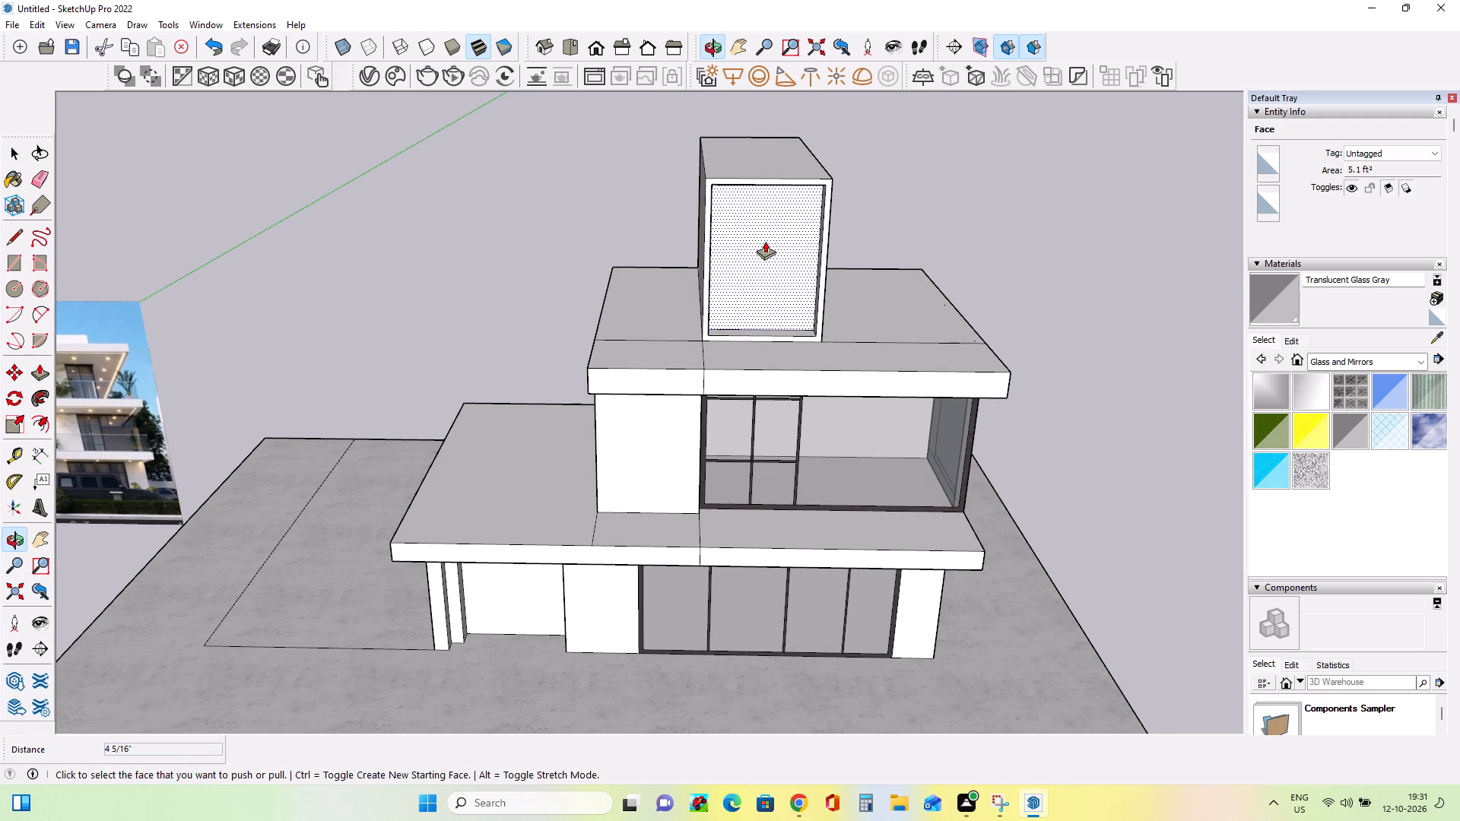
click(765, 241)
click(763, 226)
Compare the recessed top-storey opening with the upper floors in the facade reference image.
middle_drag(881, 338, 742, 347)
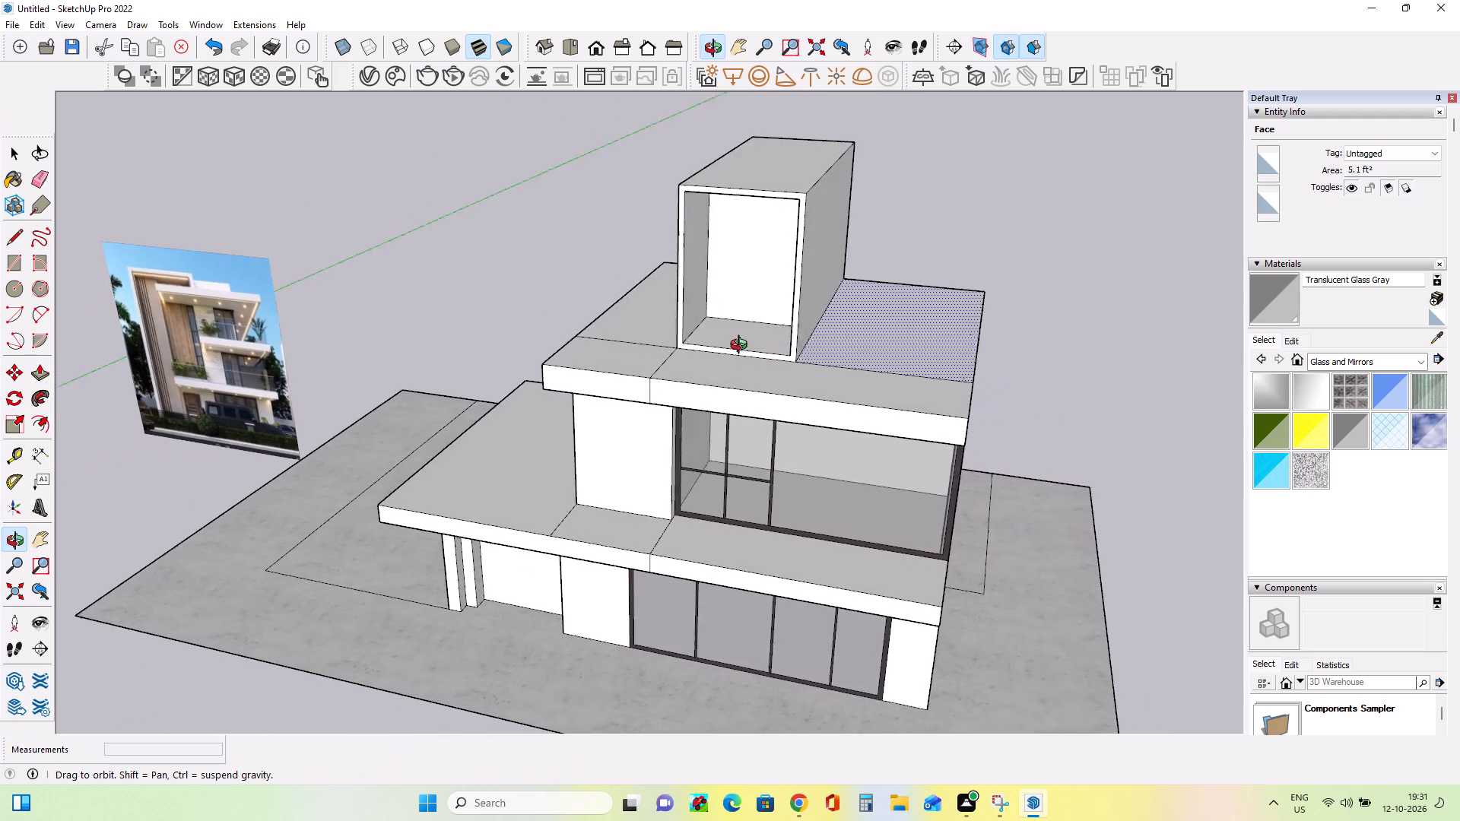
middle_drag(742, 347, 793, 322)
scroll(776, 323, up, 3)
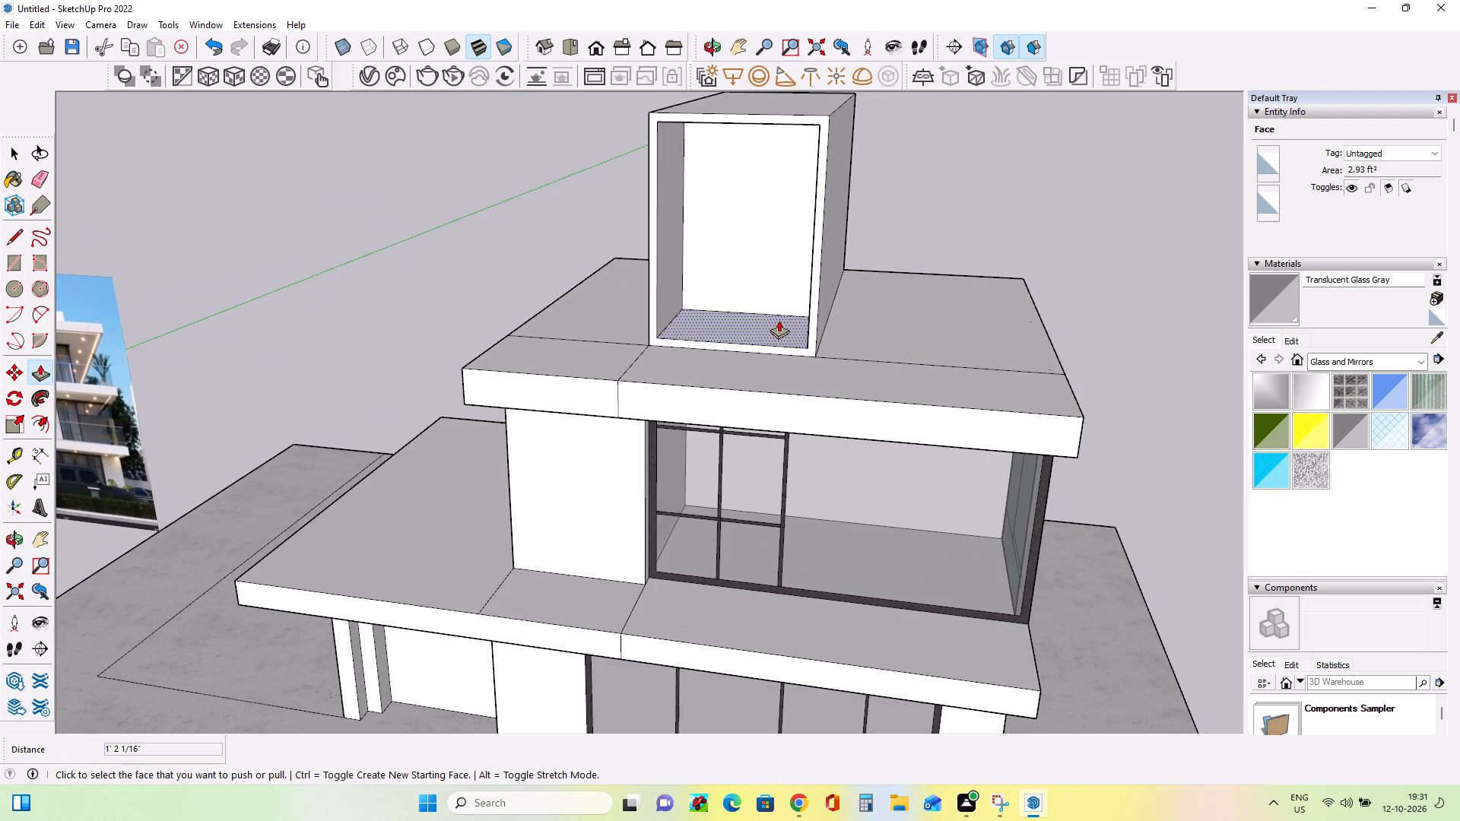
middle_drag(779, 319, 868, 315)
scroll(828, 345, down, 8)
scroll(269, 462, up, 5)
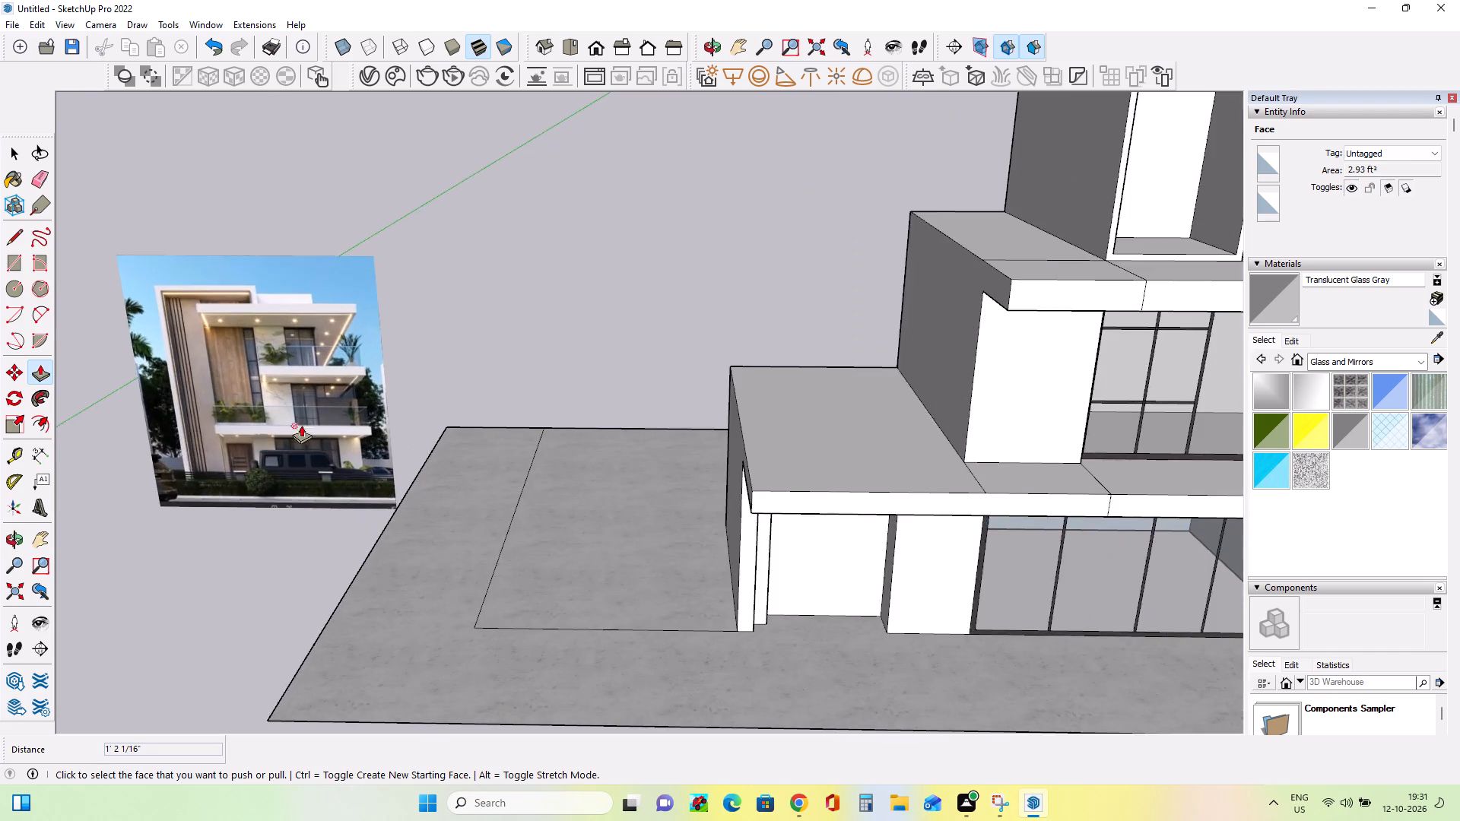
scroll(301, 425, up, 5)
scroll(328, 410, down, 1)
scroll(328, 410, up, 3)
scroll(328, 410, down, 16)
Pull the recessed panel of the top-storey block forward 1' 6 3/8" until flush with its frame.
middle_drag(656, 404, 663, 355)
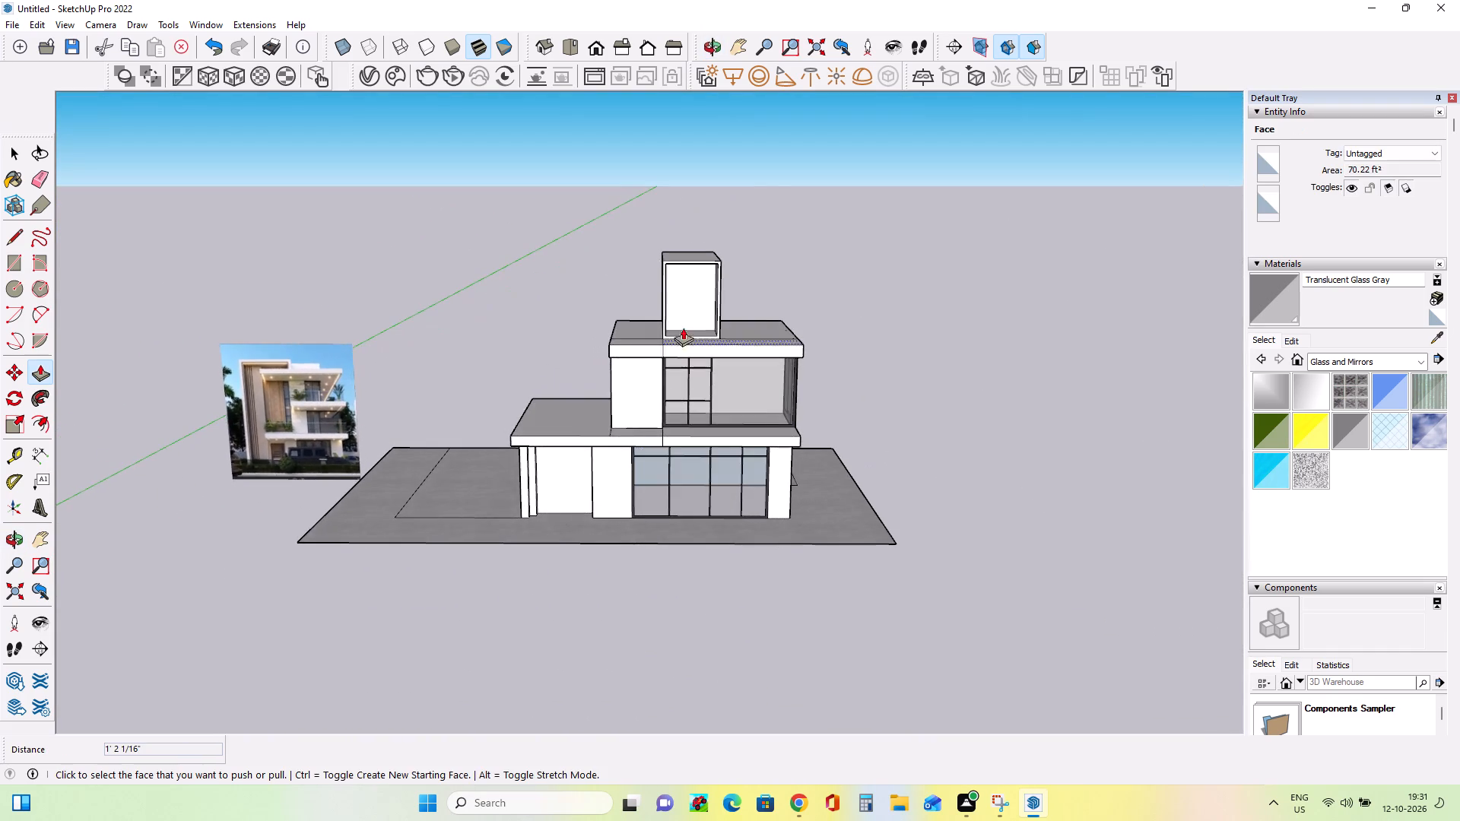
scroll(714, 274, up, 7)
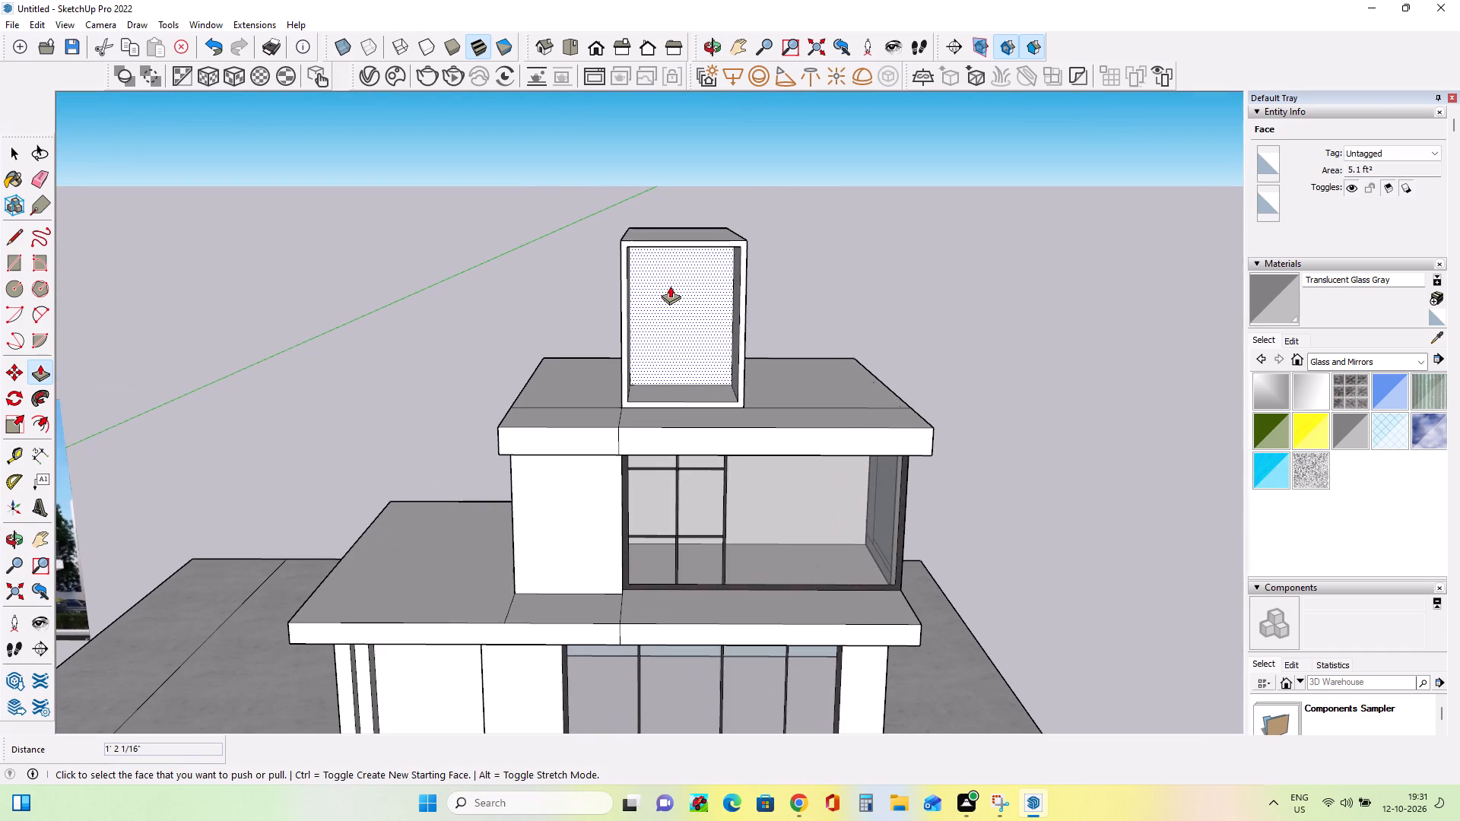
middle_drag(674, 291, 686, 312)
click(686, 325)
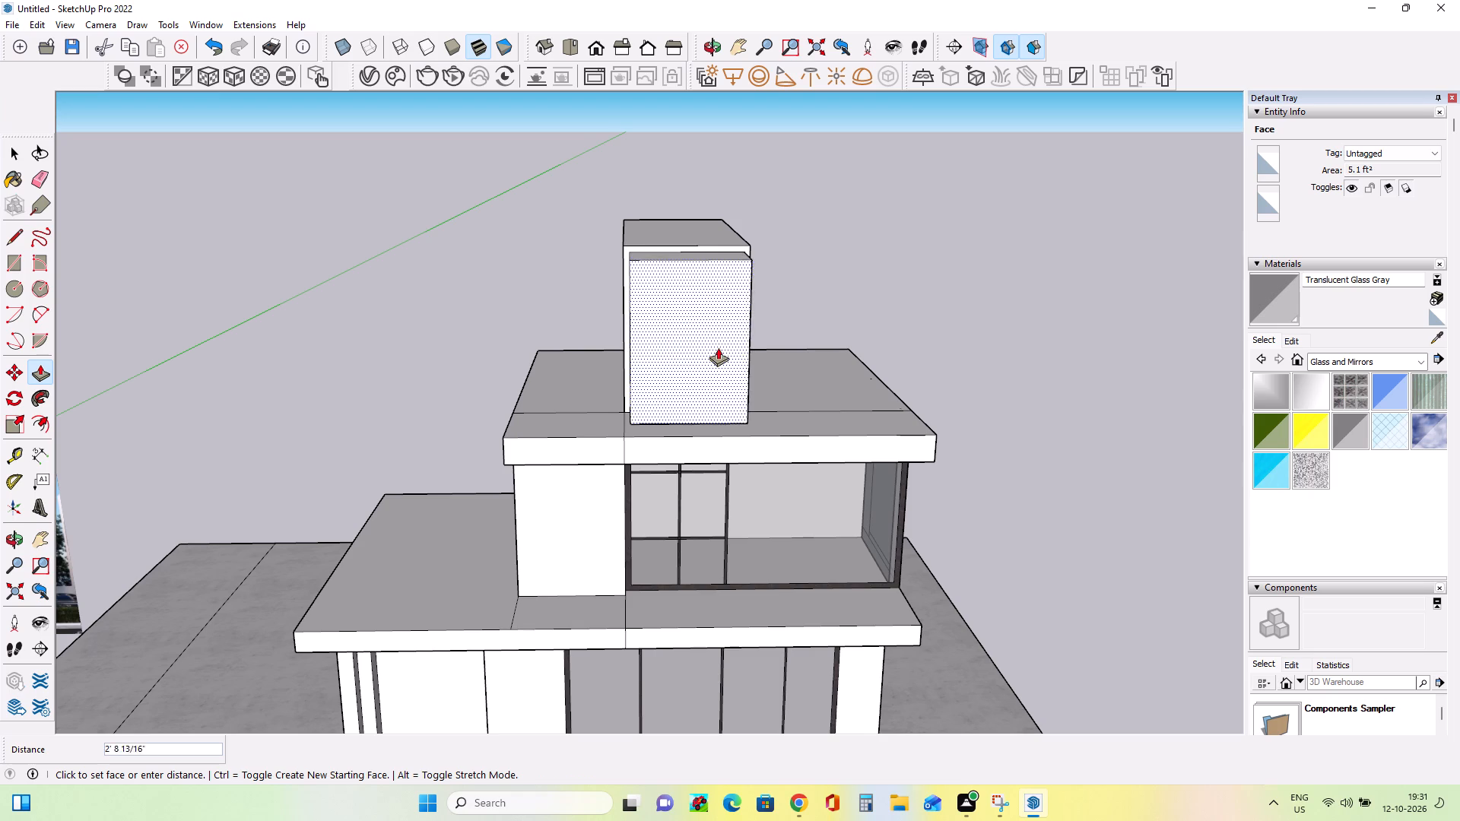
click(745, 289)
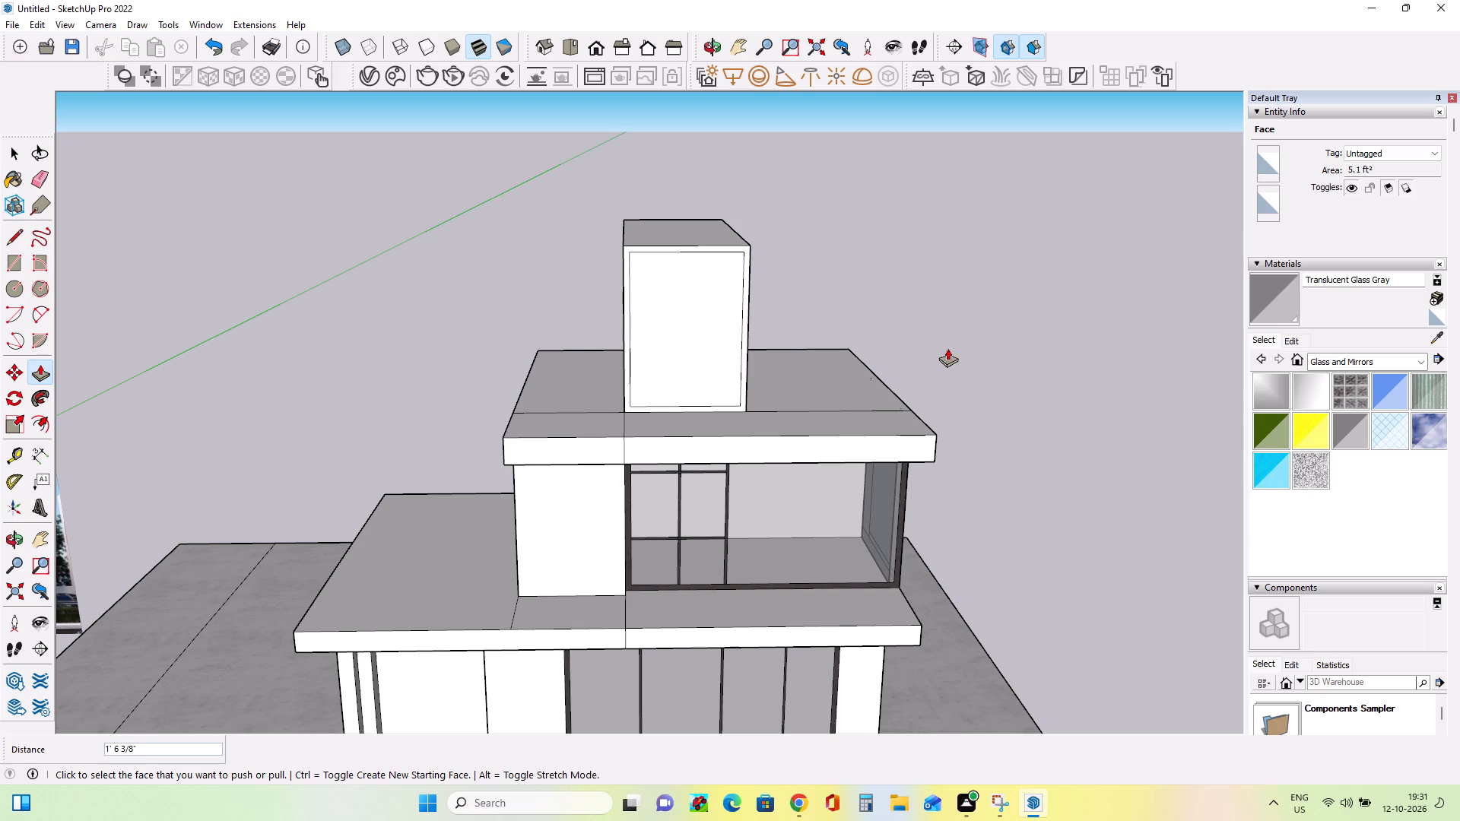
Draw a narrow mullion rectangle, about 5/8" by 2' 7 15/16", down the middle of the top-storey block's framed front panel.
scroll(970, 321, down, 2)
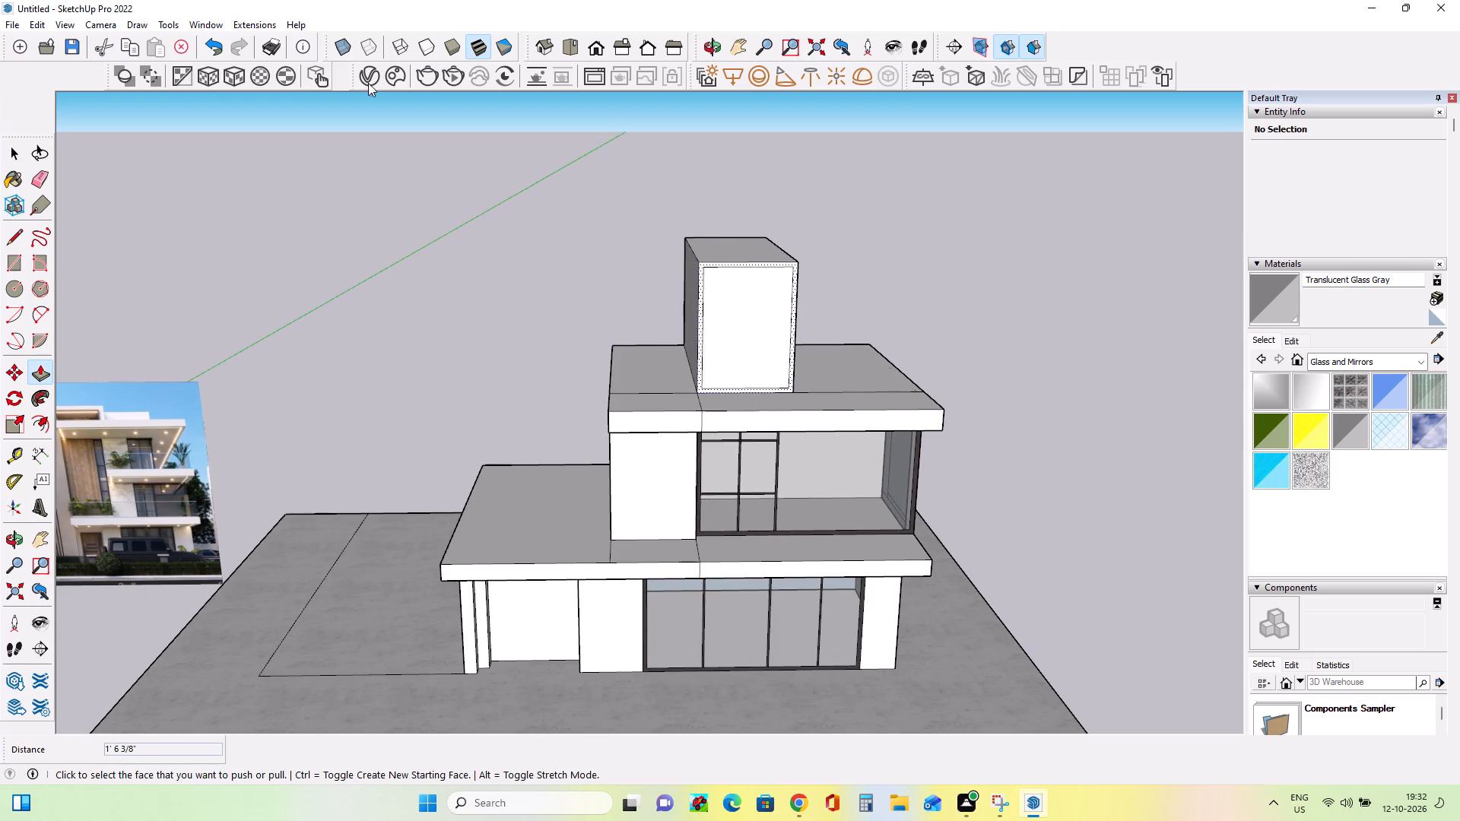
click(11, 260)
scroll(704, 325, up, 3)
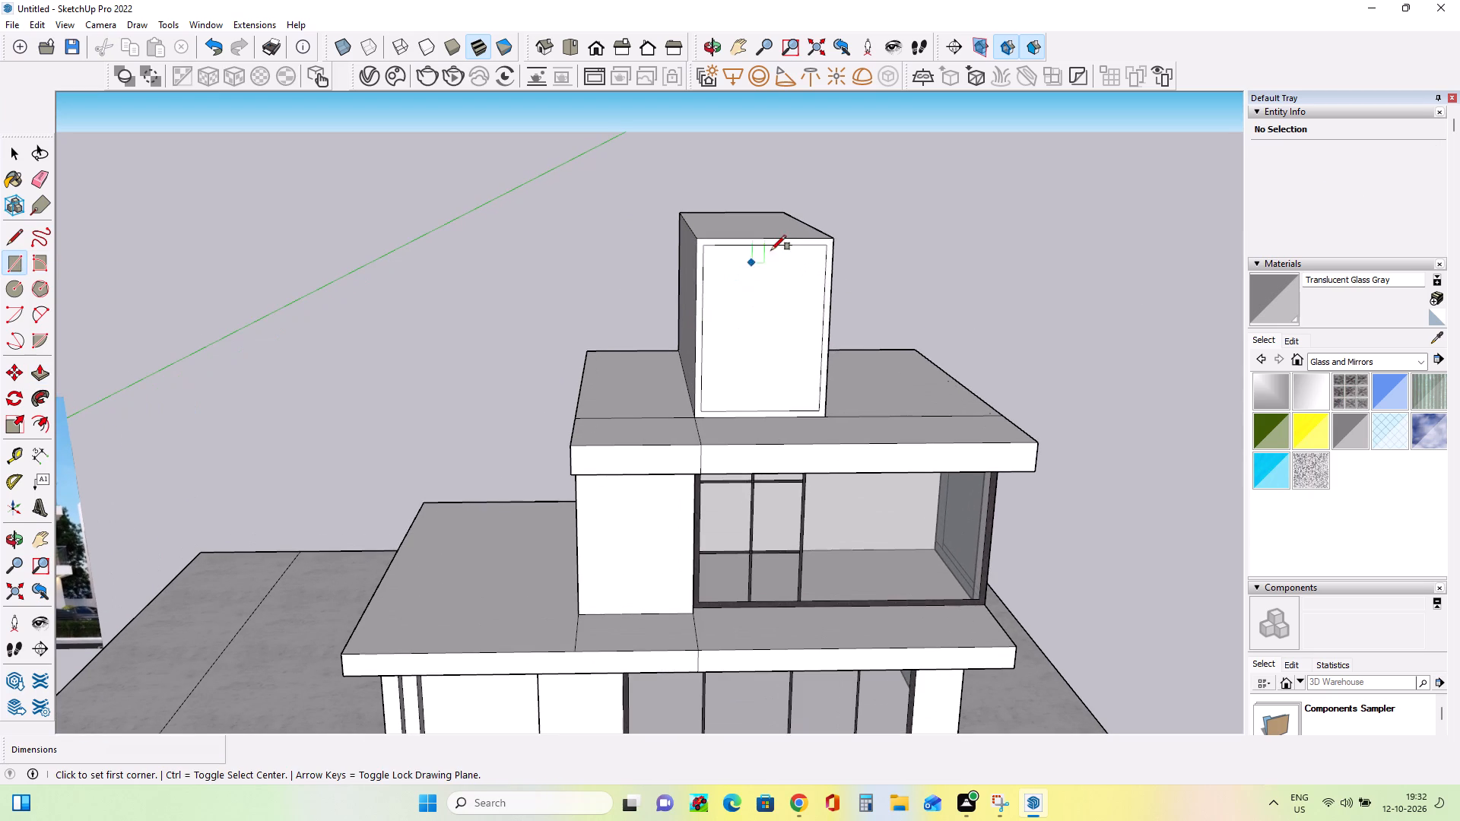
click(766, 246)
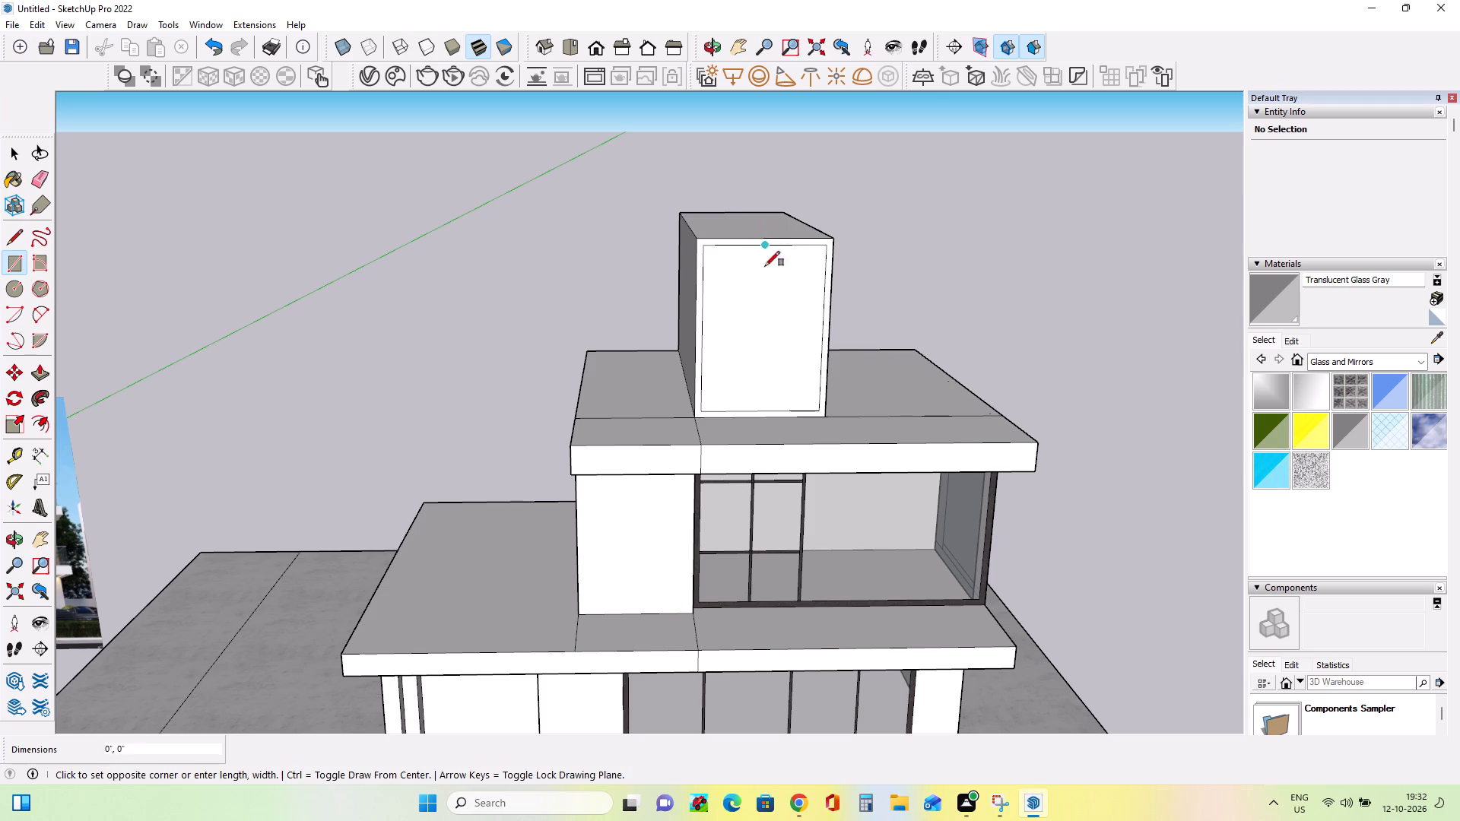
scroll(774, 420, up, 7)
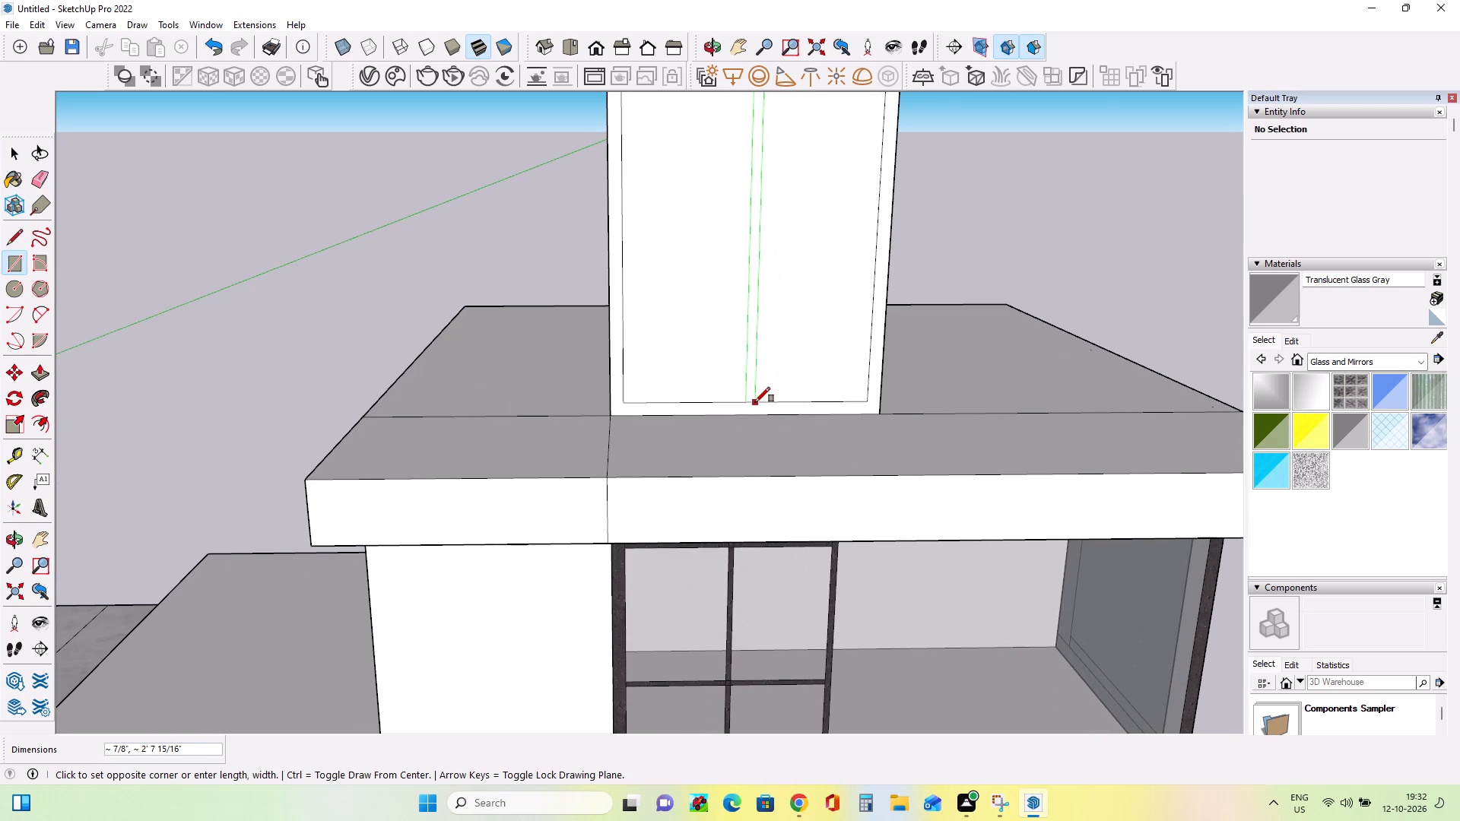
scroll(757, 405, up, 5)
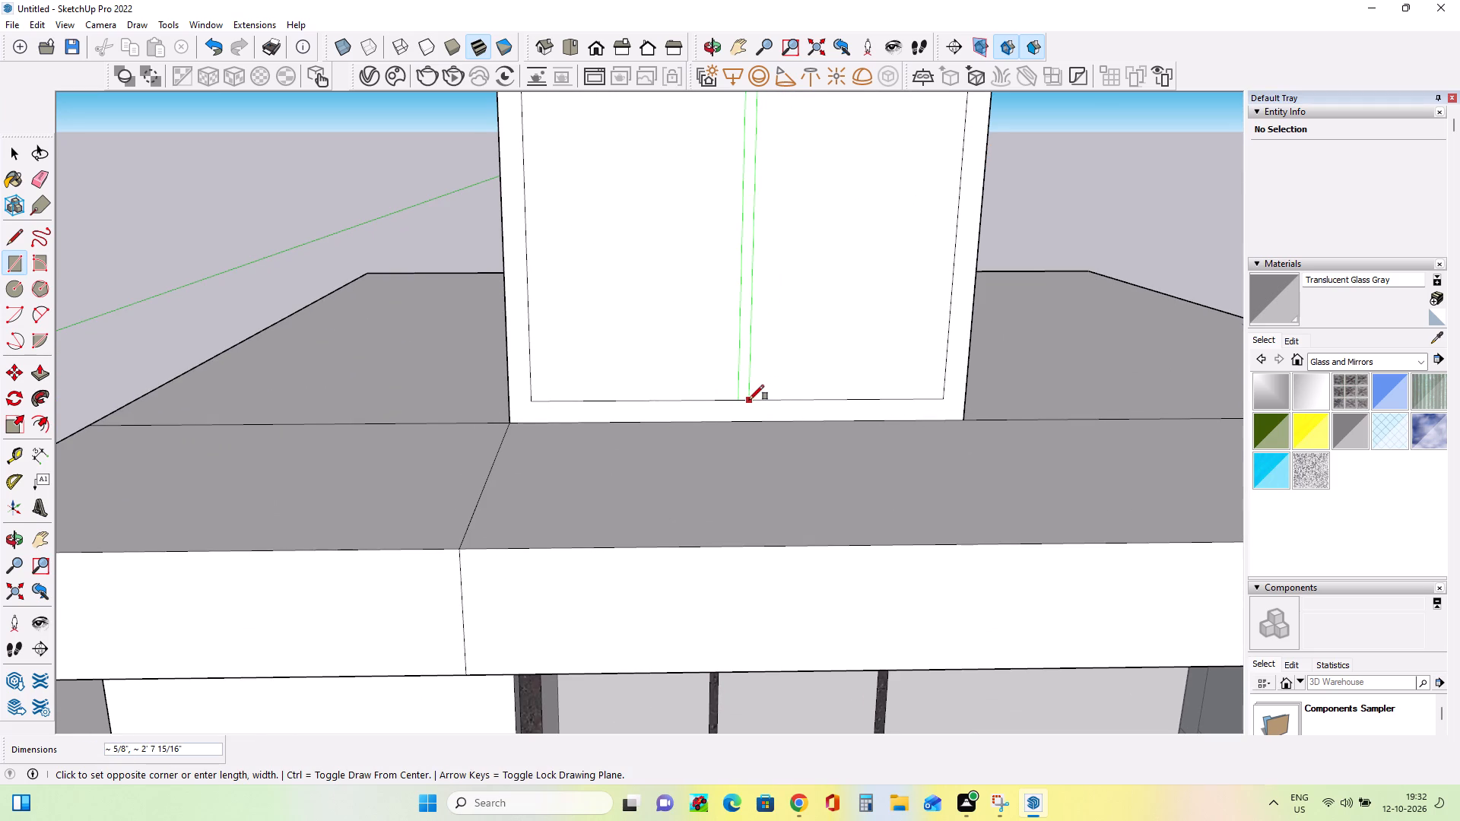
click(749, 400)
scroll(755, 363, down, 13)
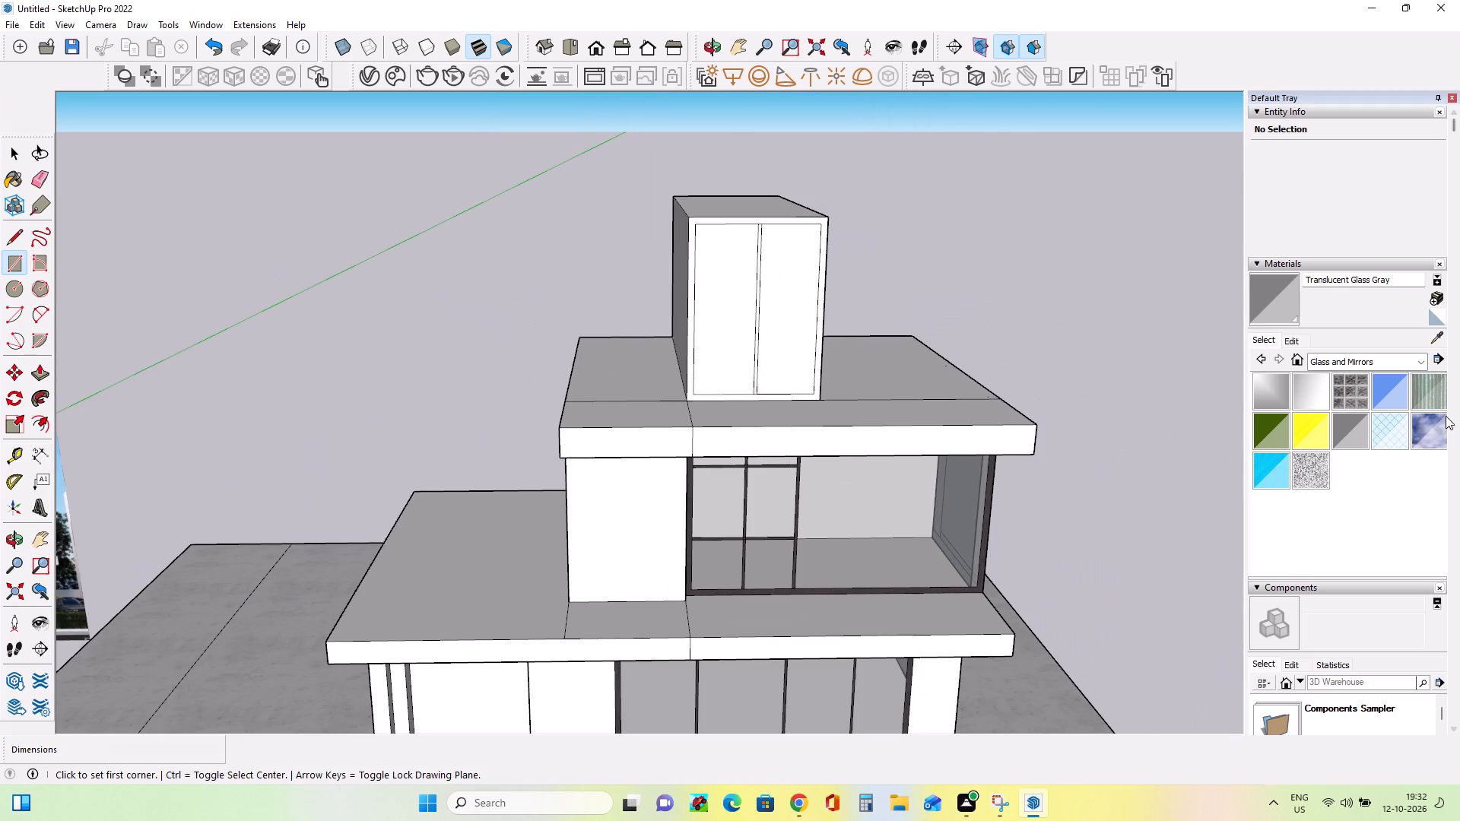
Paint the two front panes beside the top-storey mullion with the in-model material Translucent Glass Gray.
click(1357, 366)
scroll(1355, 381, up, 8)
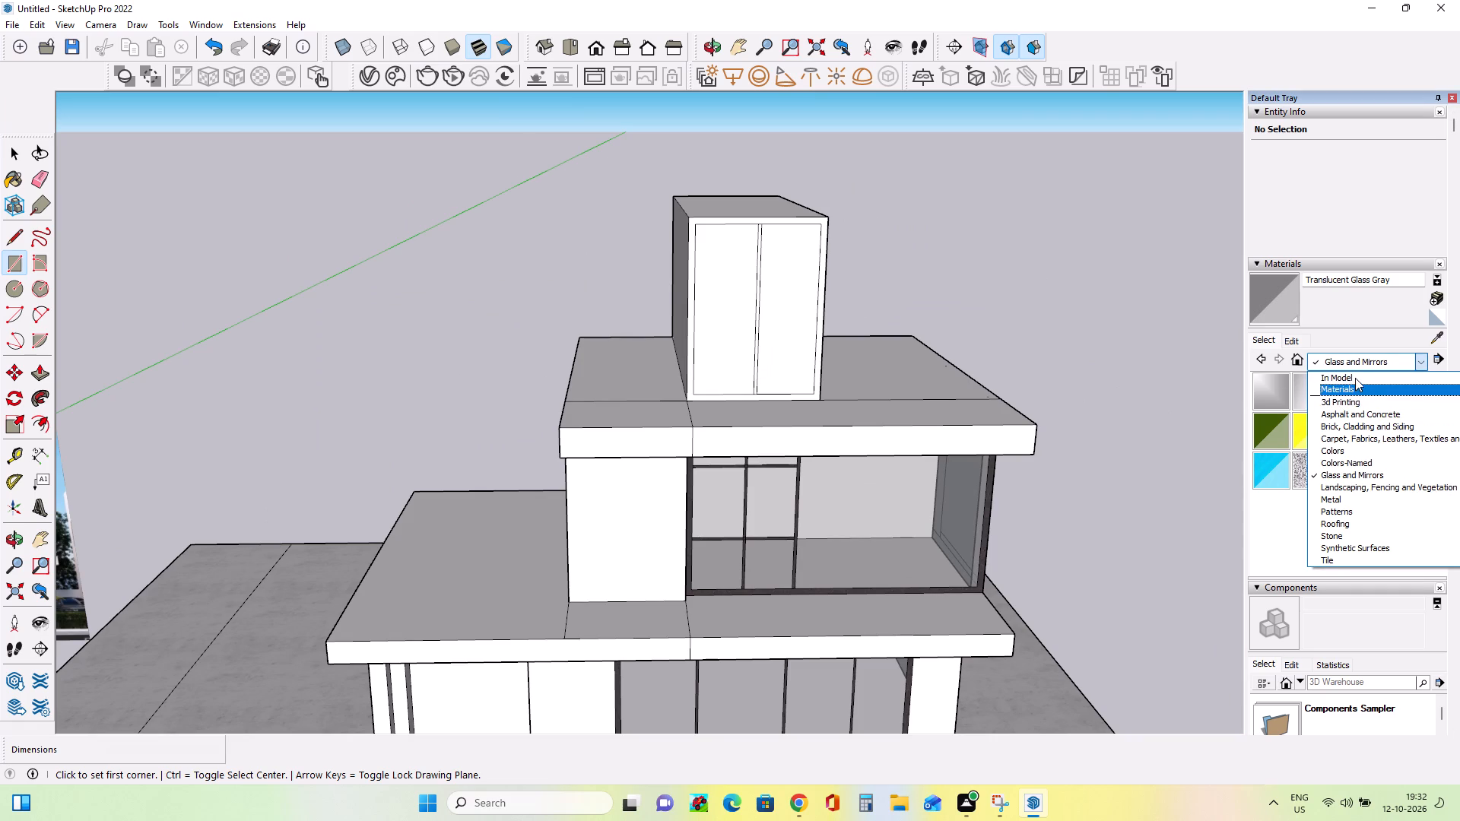
click(1355, 378)
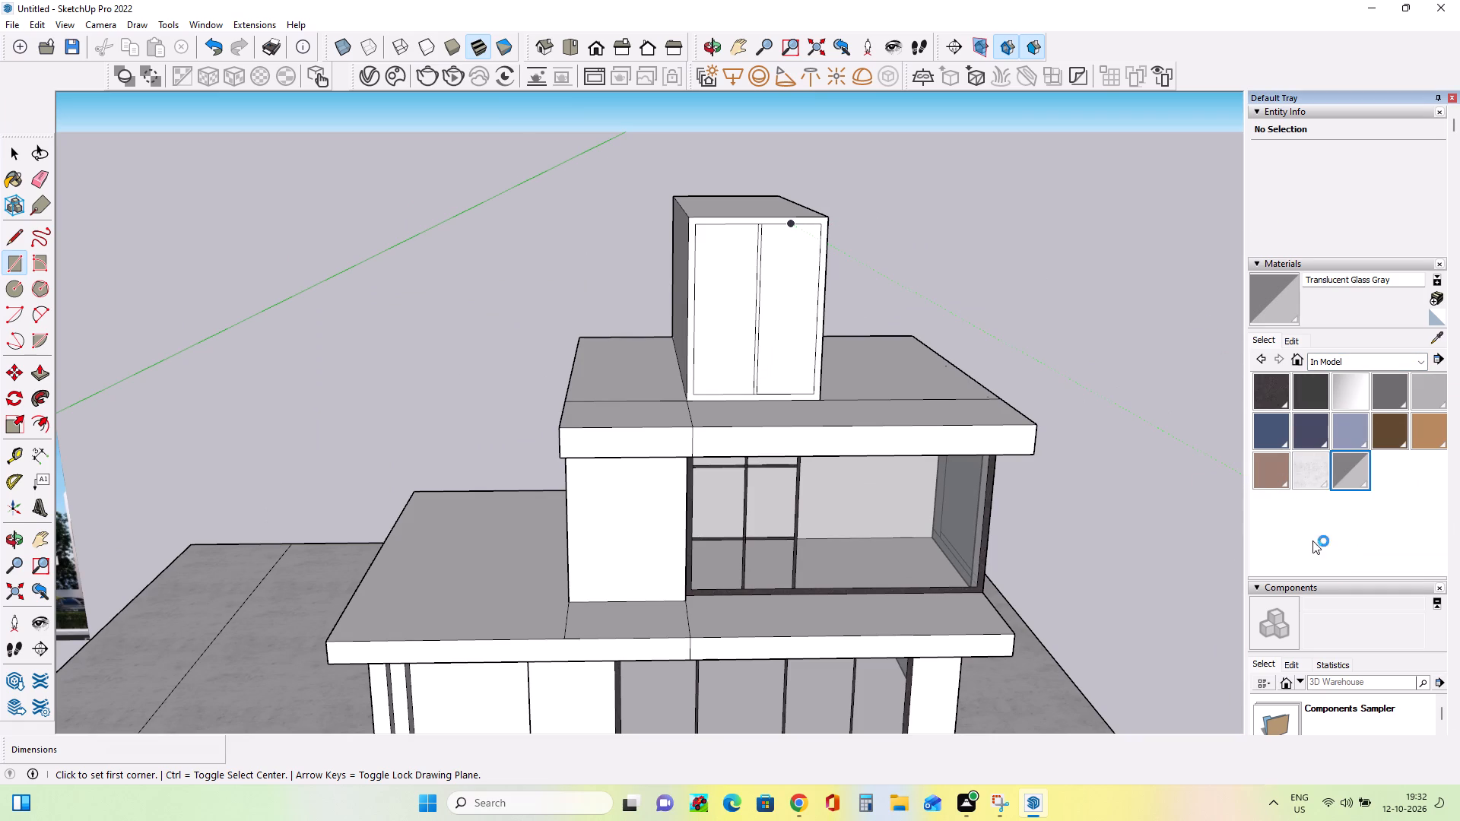
click(1354, 474)
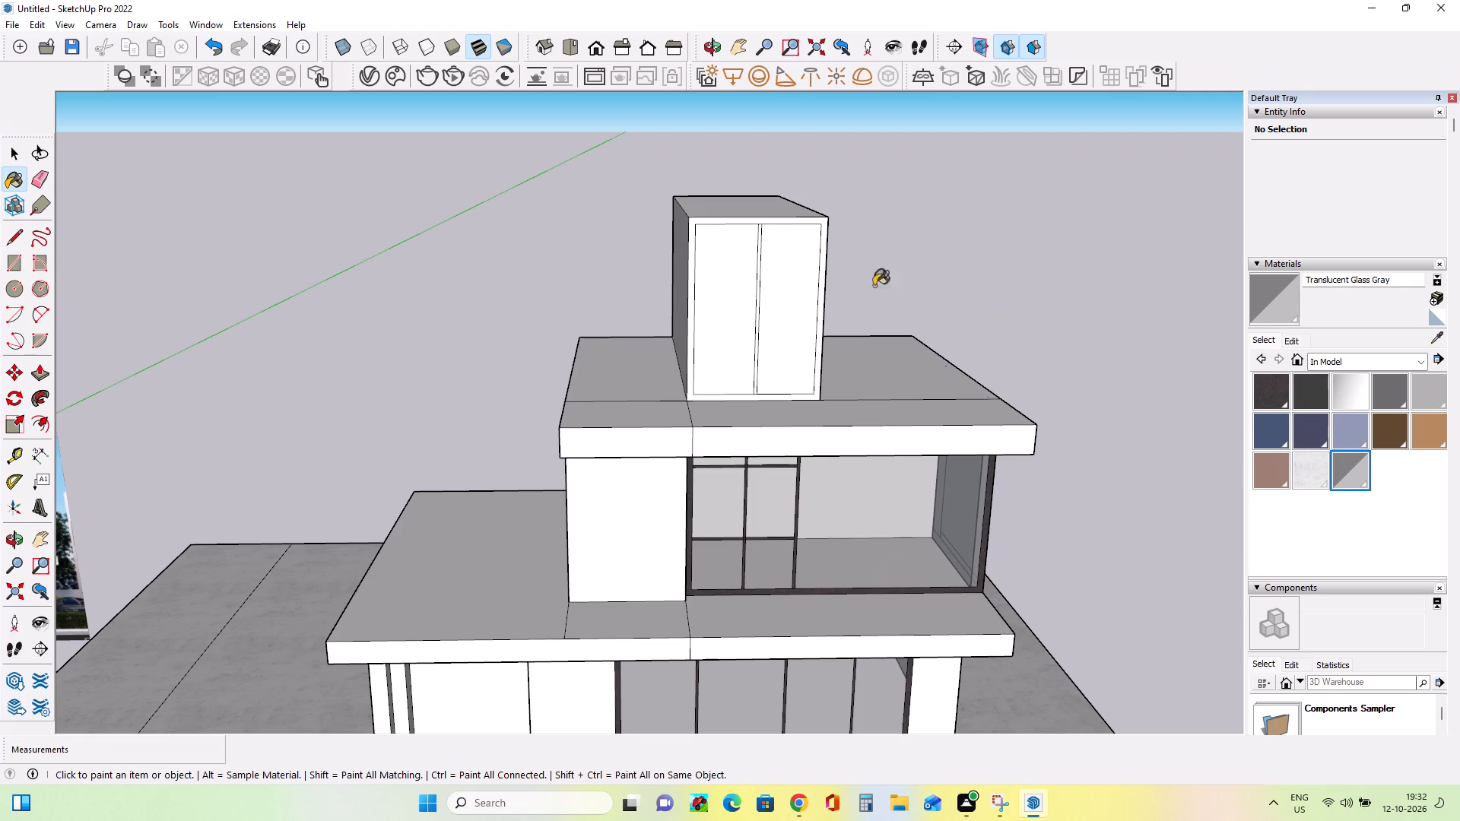
click(776, 310)
click(731, 319)
middle_drag(860, 382, 789, 345)
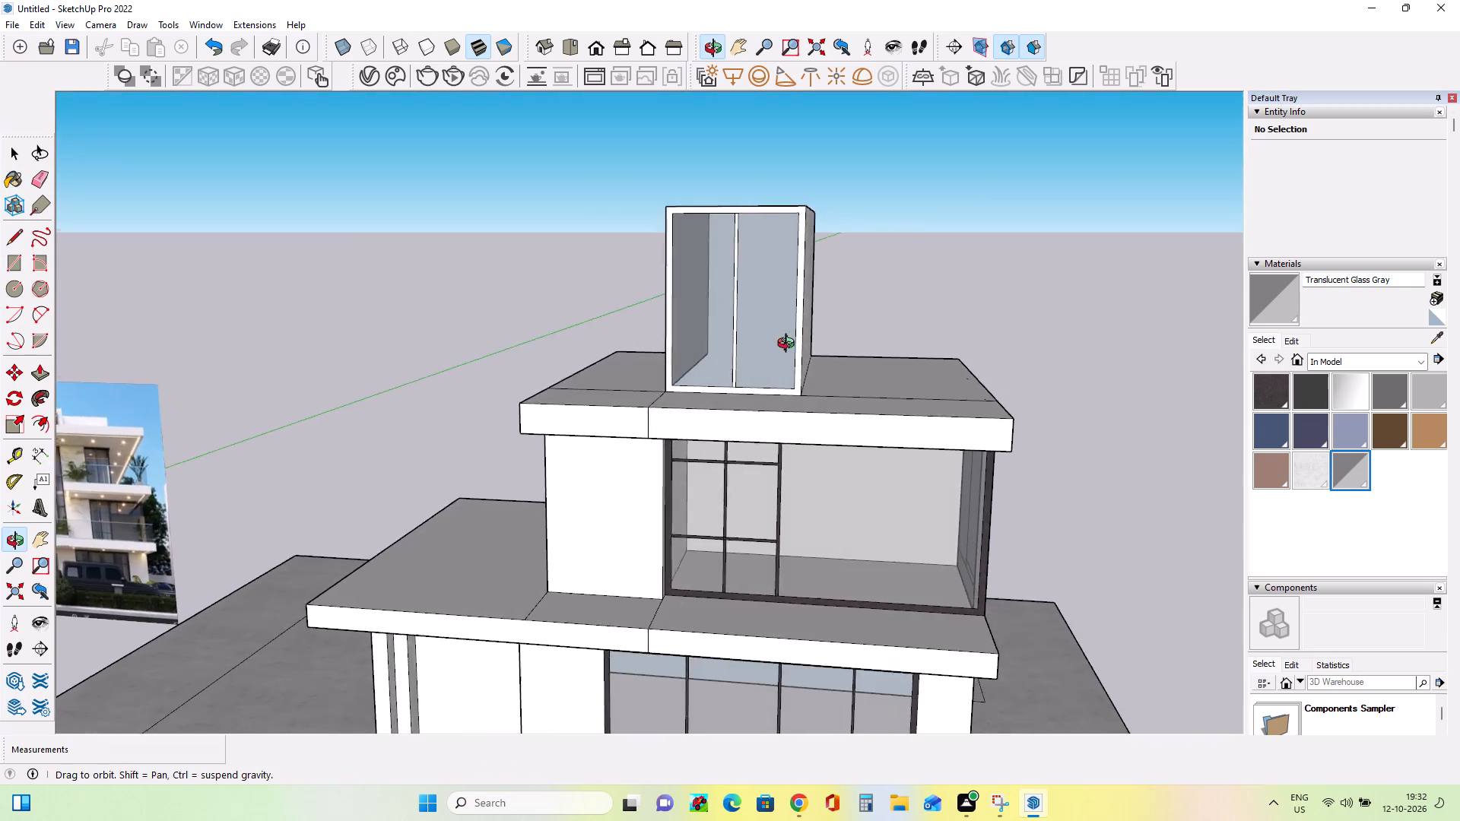
middle_drag(789, 345, 805, 345)
scroll(807, 347, down, 4)
middle_drag(724, 400, 760, 462)
scroll(757, 462, down, 1)
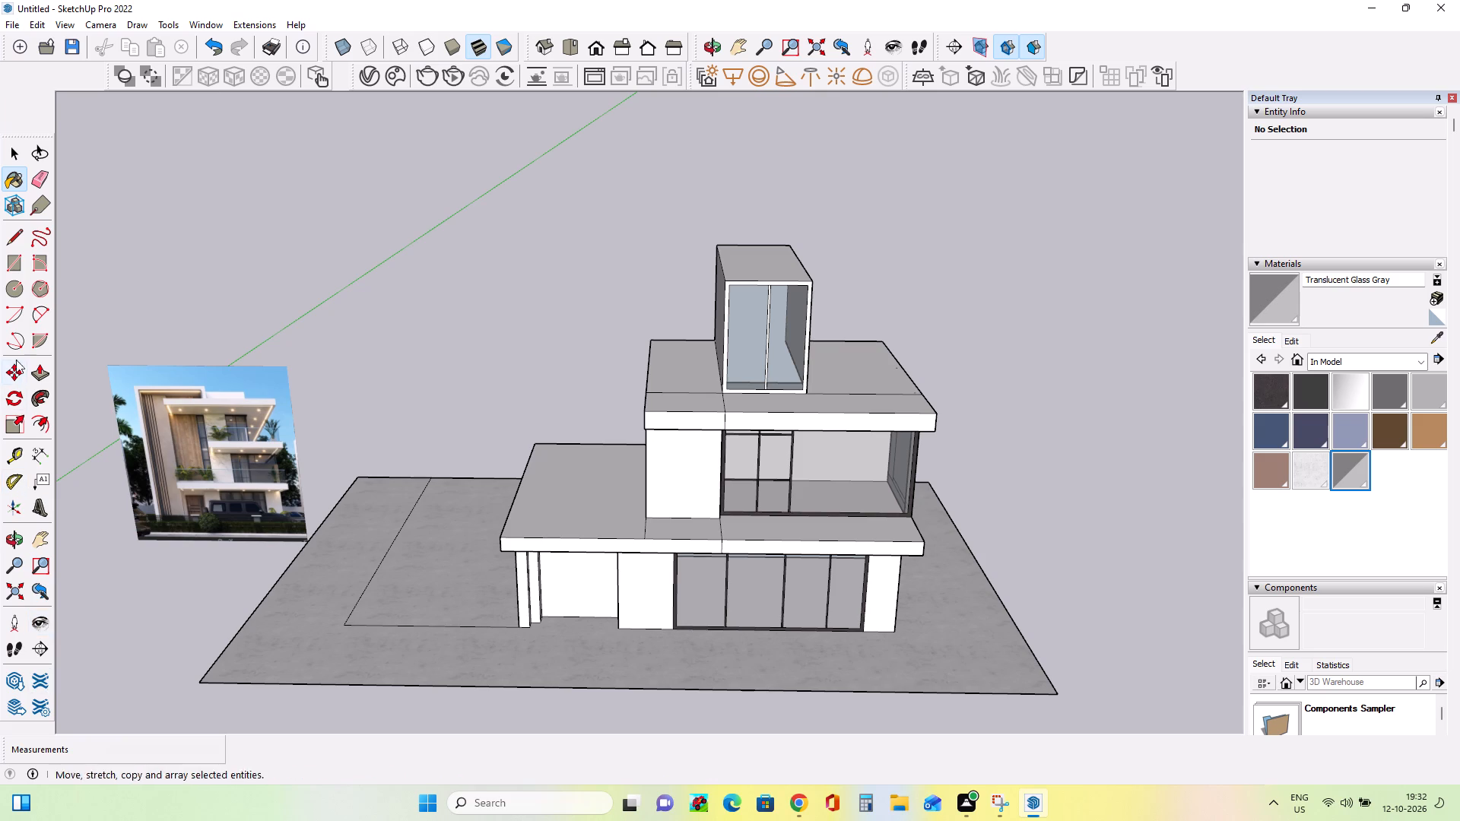
Pull up the narrow roof strip beside the top-storey block 2' 10 7/16", level with the block's roof.
click(34, 377)
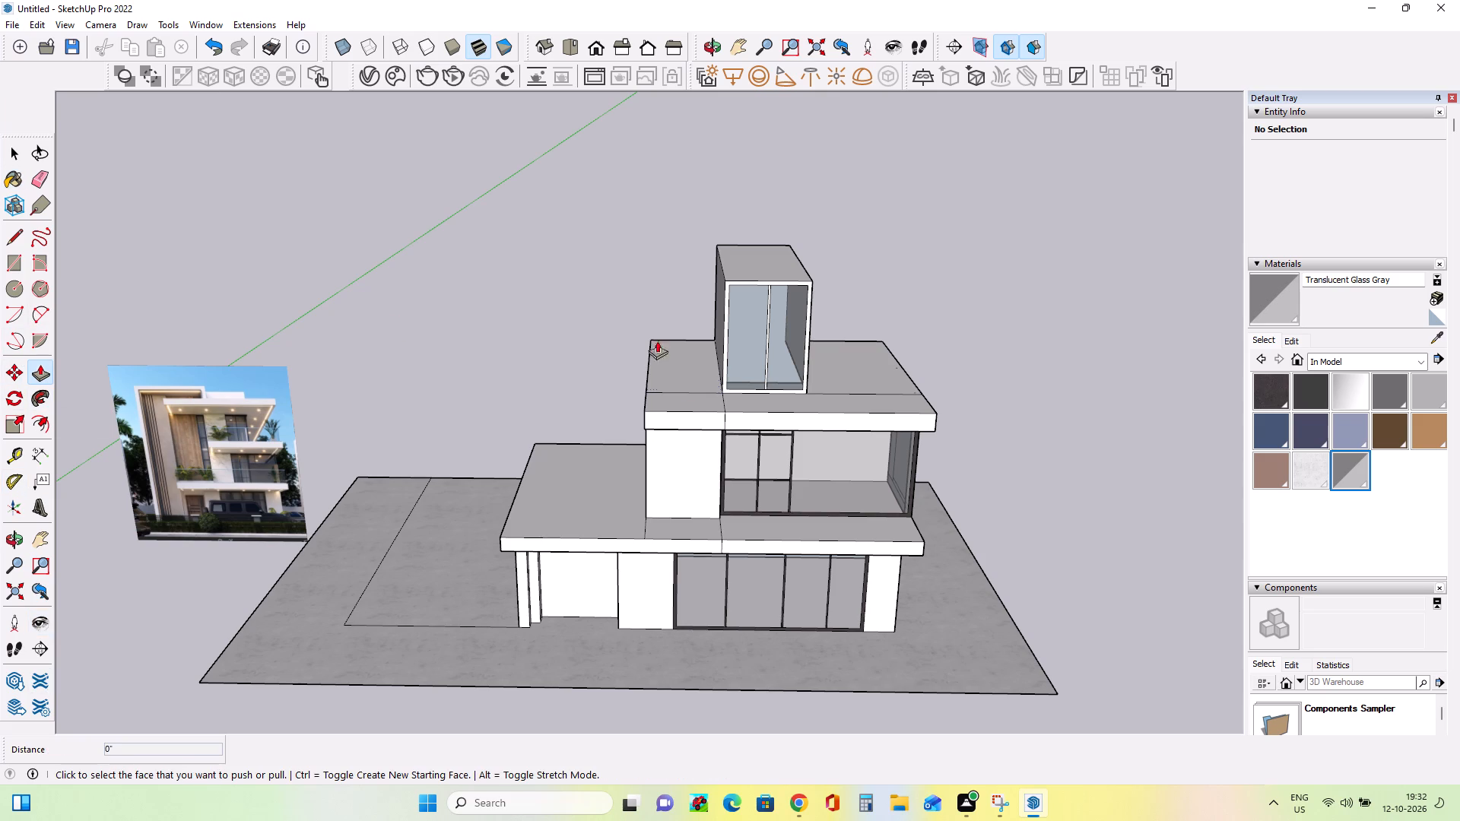
click(668, 362)
click(754, 262)
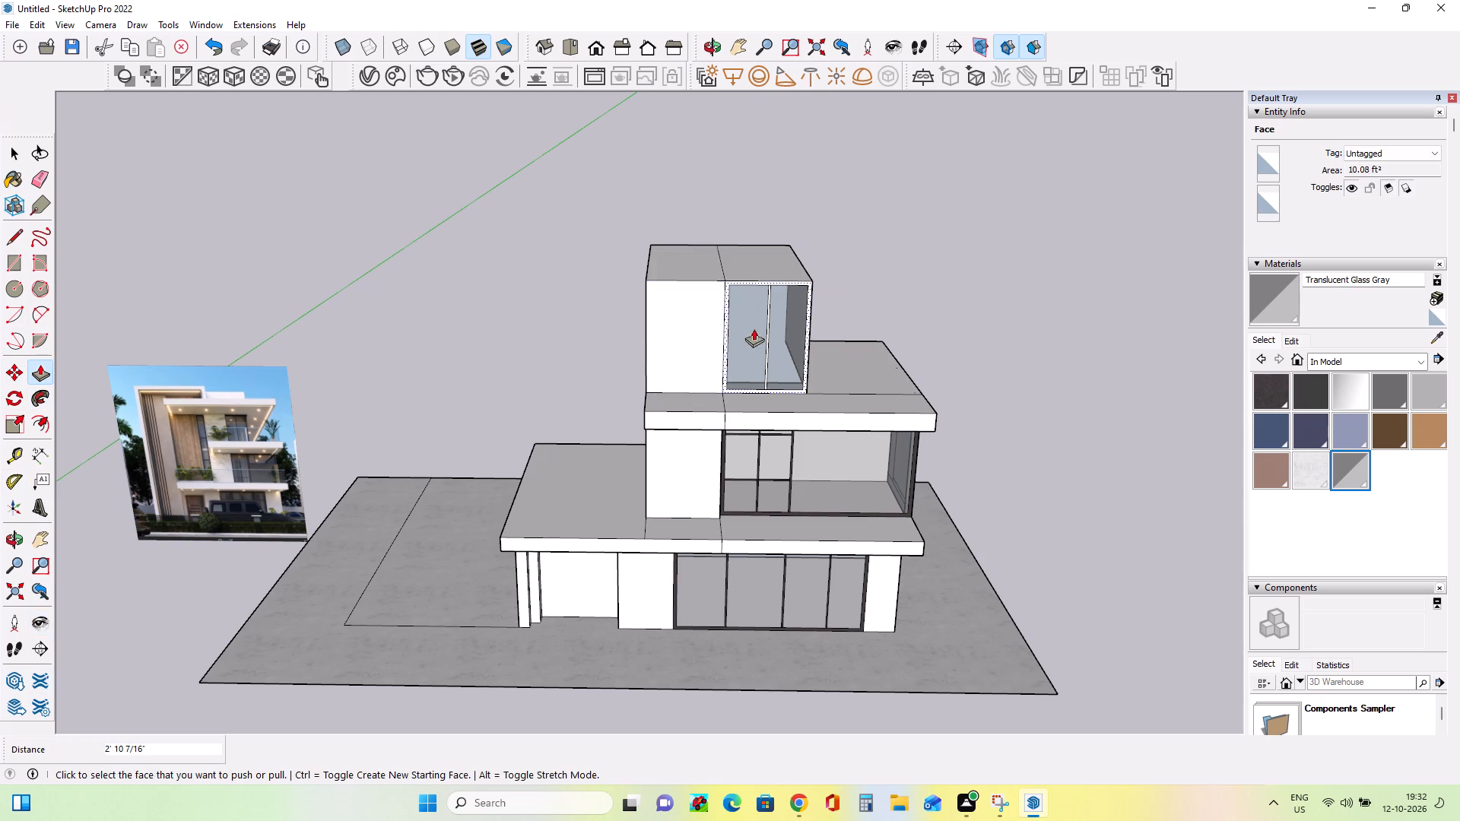
middle_drag(750, 378, 760, 313)
scroll(697, 309, up, 3)
middle_drag(697, 310, 703, 327)
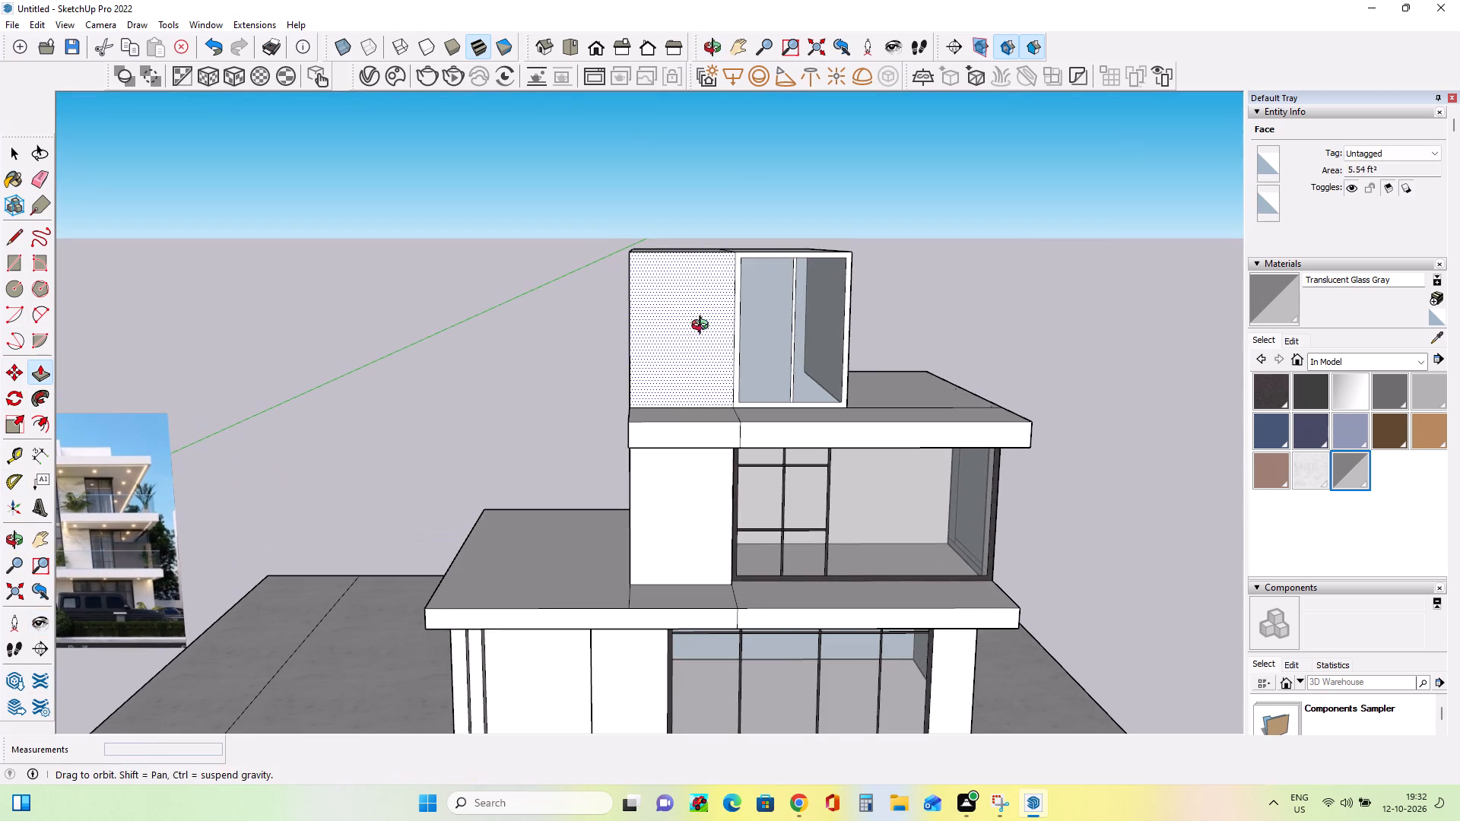
middle_drag(703, 327, 706, 337)
scroll(710, 338, down, 3)
middle_drag(696, 312, 697, 327)
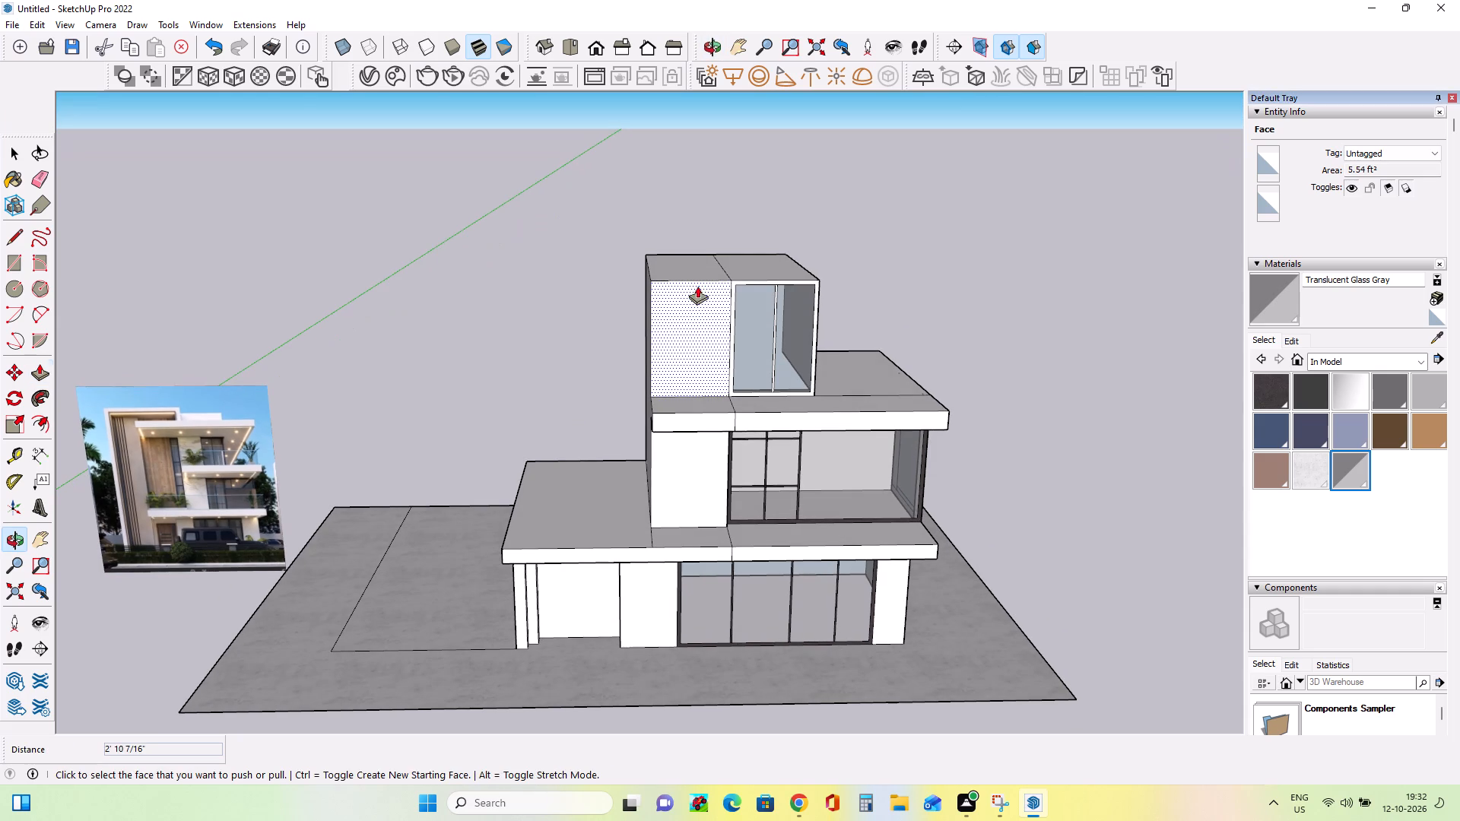
Raise both roof faces of the top storey by 5 3/16".
click(748, 247)
click(760, 262)
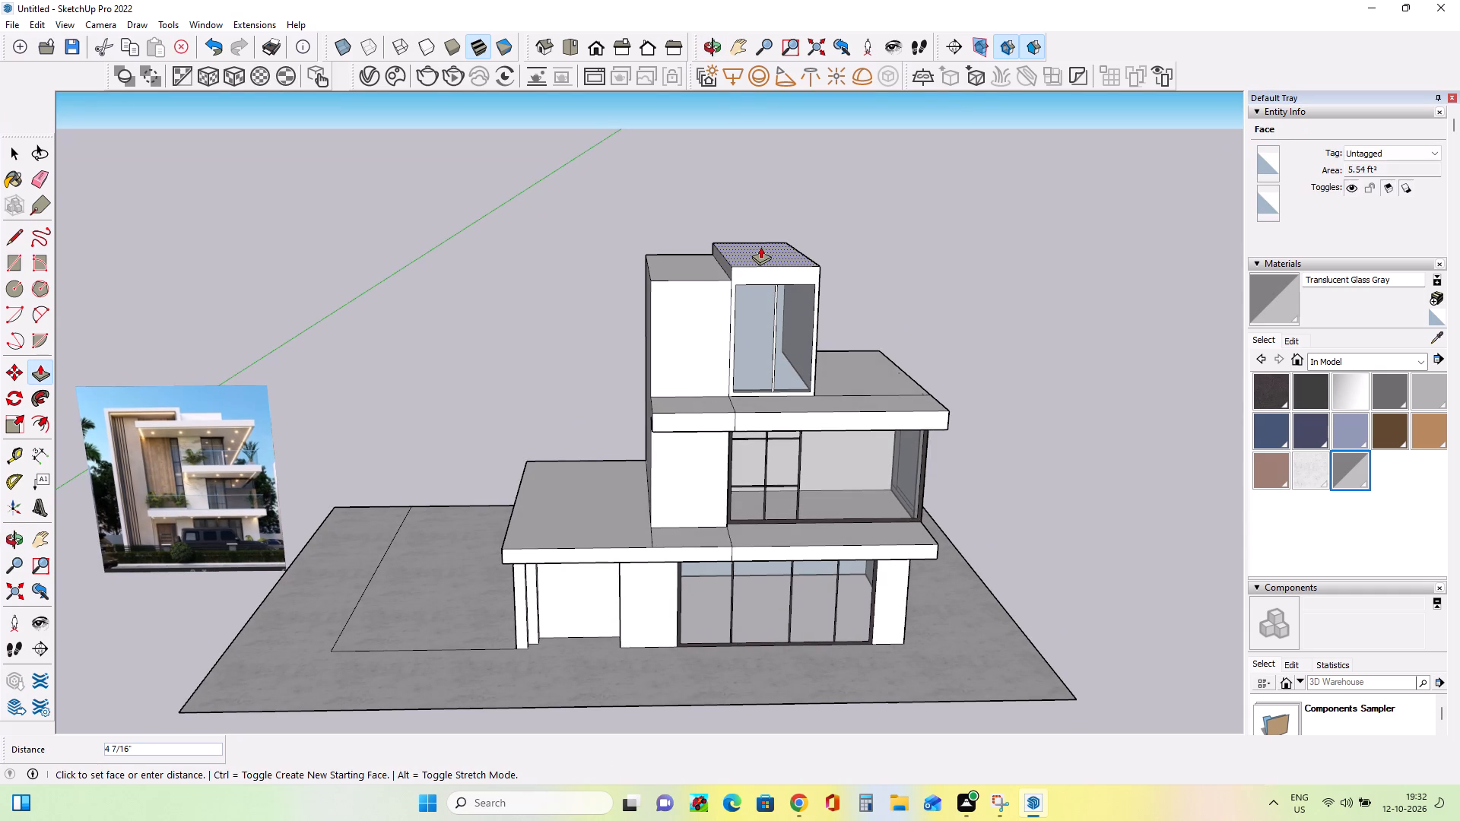
click(760, 246)
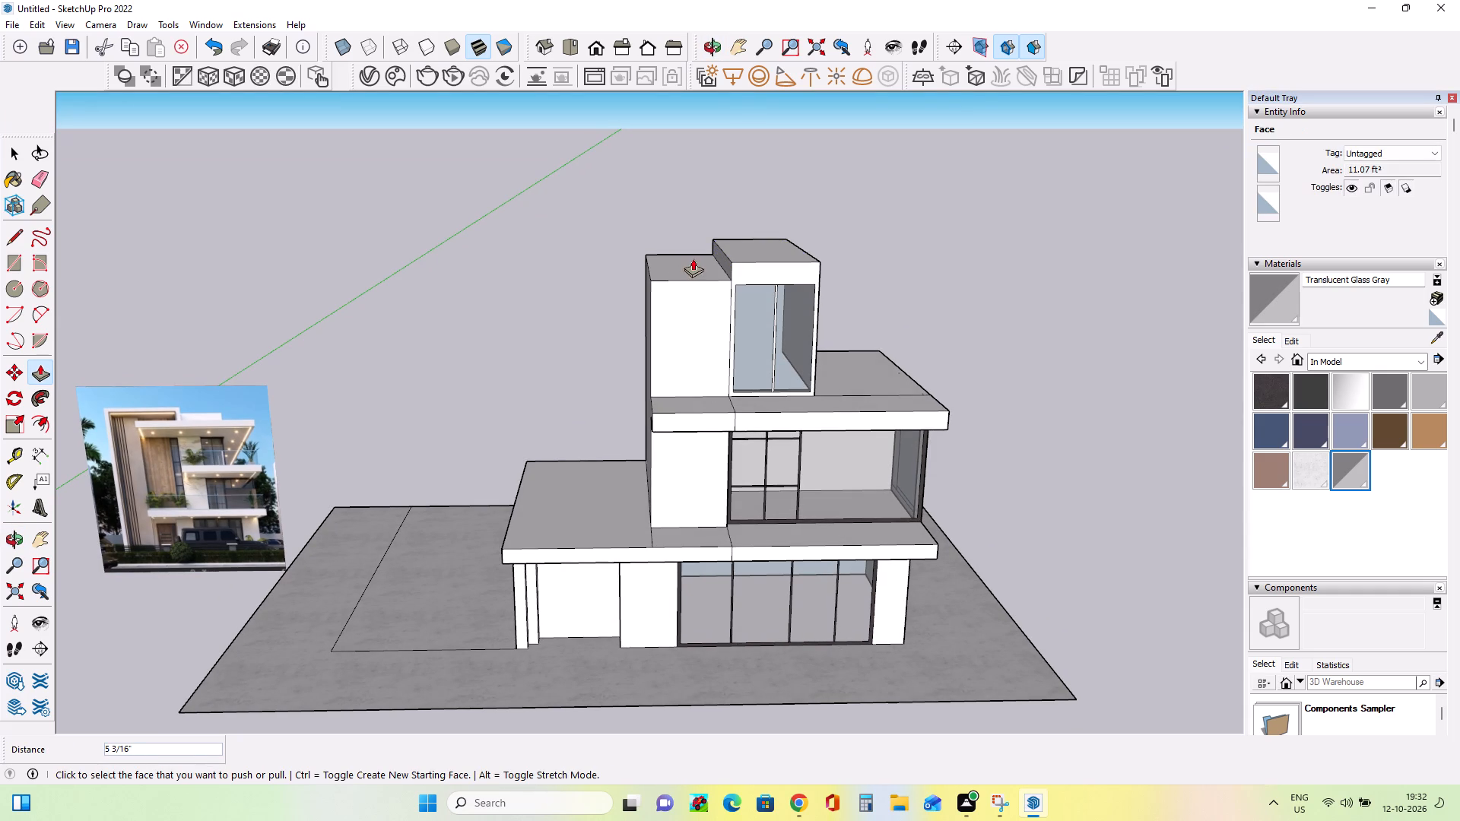
click(693, 258)
click(741, 237)
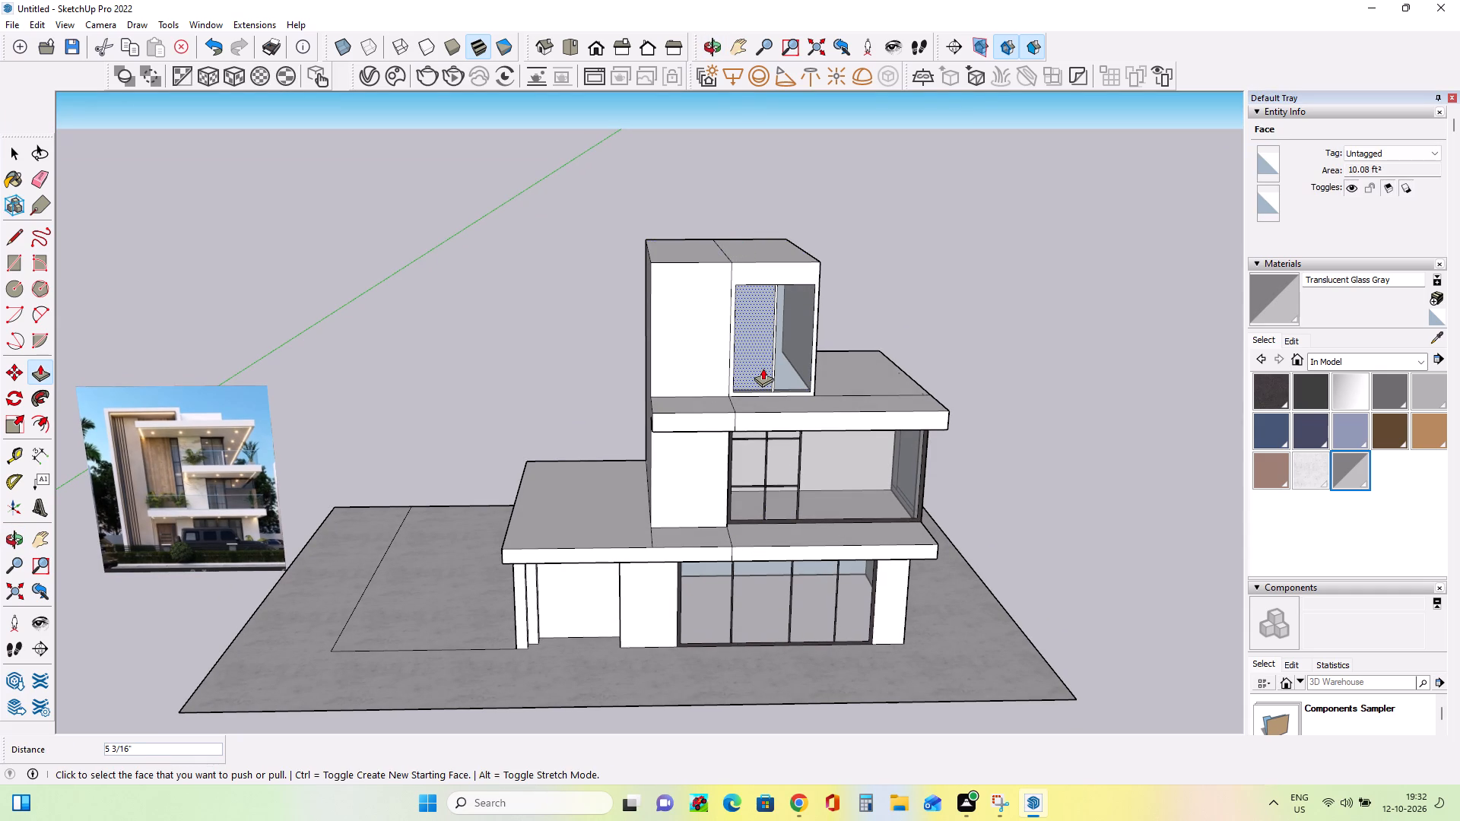
Draw a horizontal line about 4' 9/16" long across the top storey's front, between the roof edge and the glazing.
middle_drag(766, 372, 779, 390)
scroll(786, 376, down, 2)
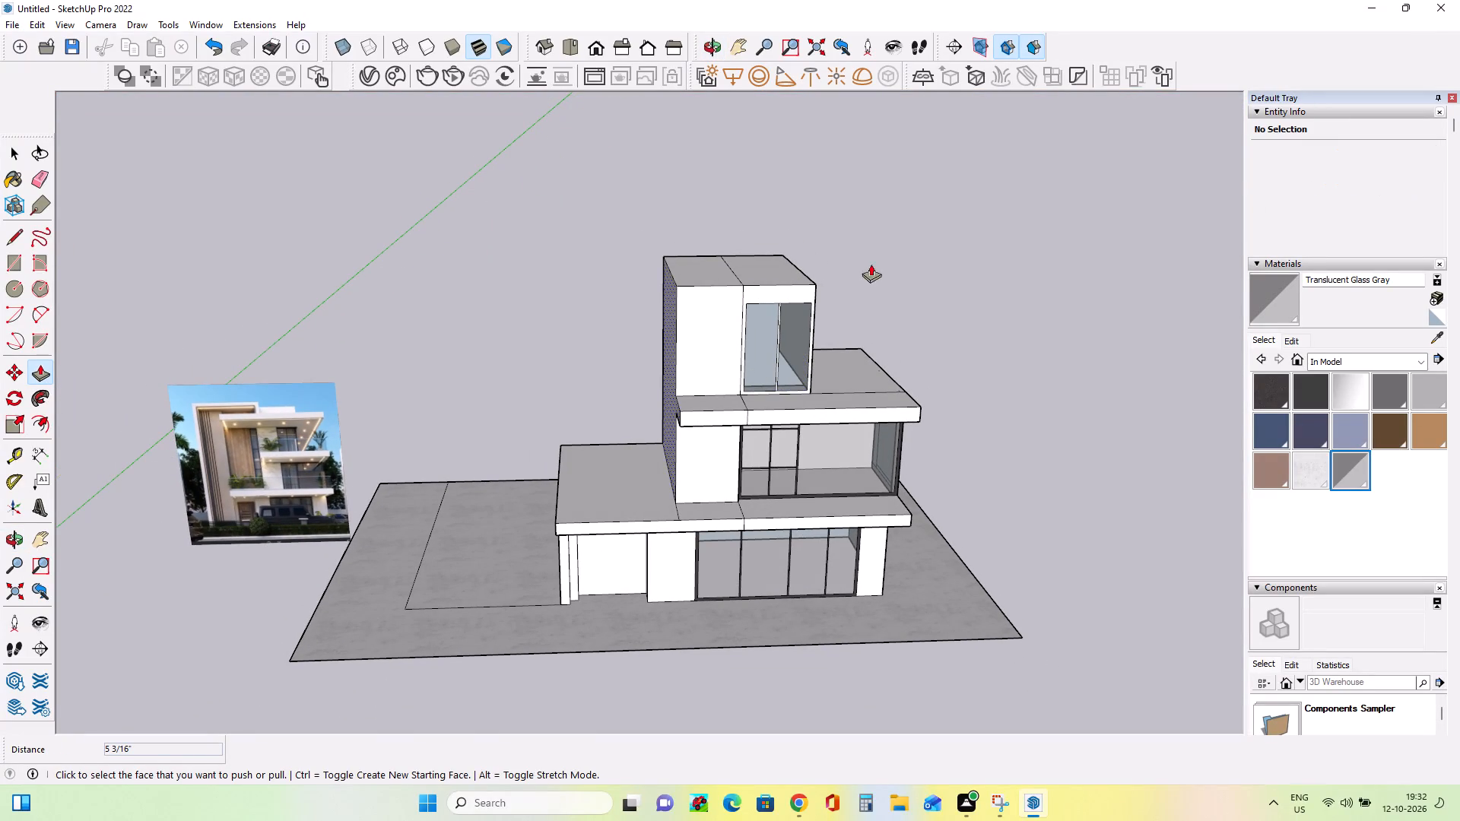
scroll(732, 338, up, 2)
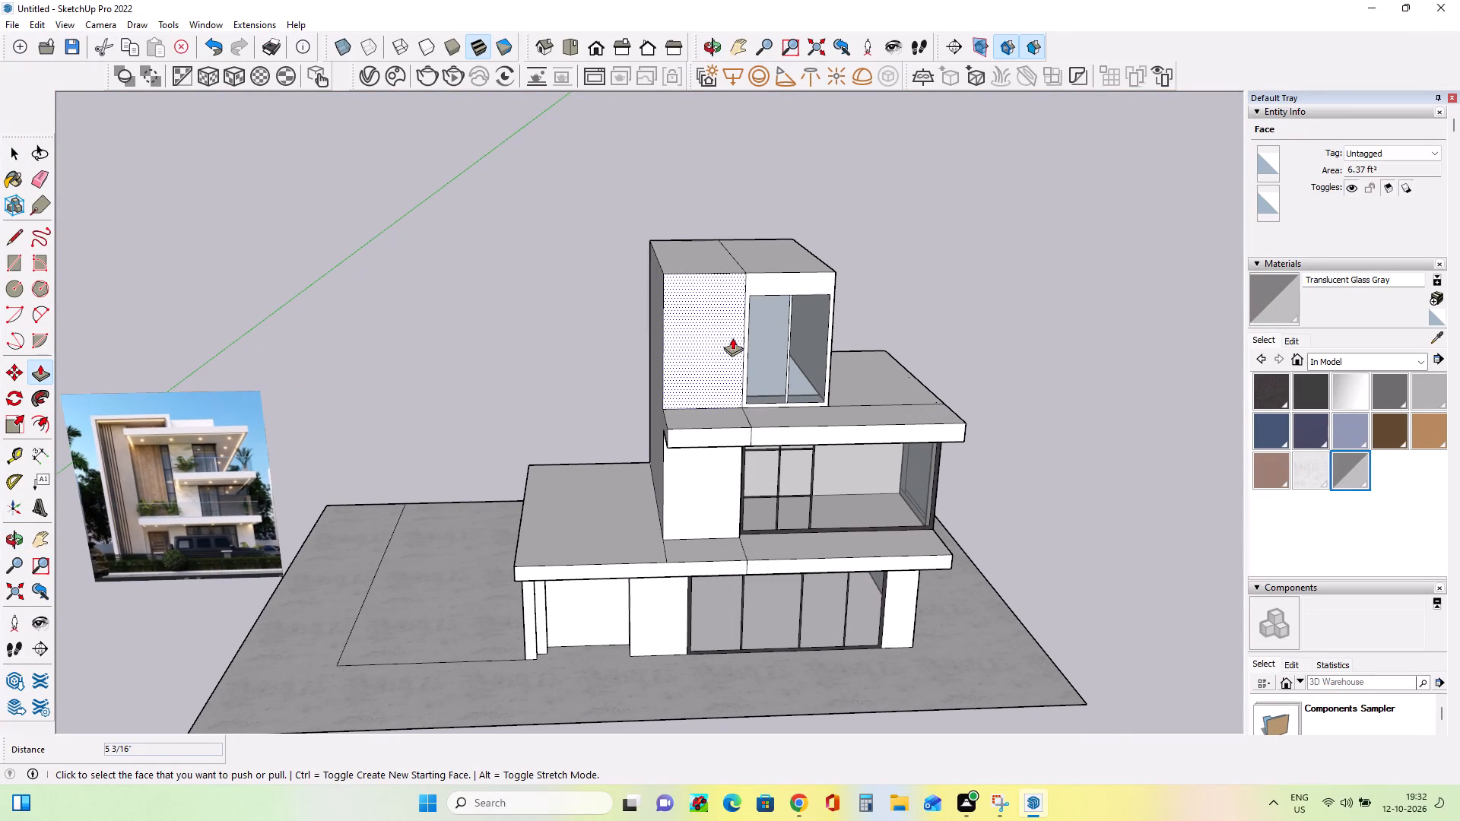
scroll(765, 349, up, 2)
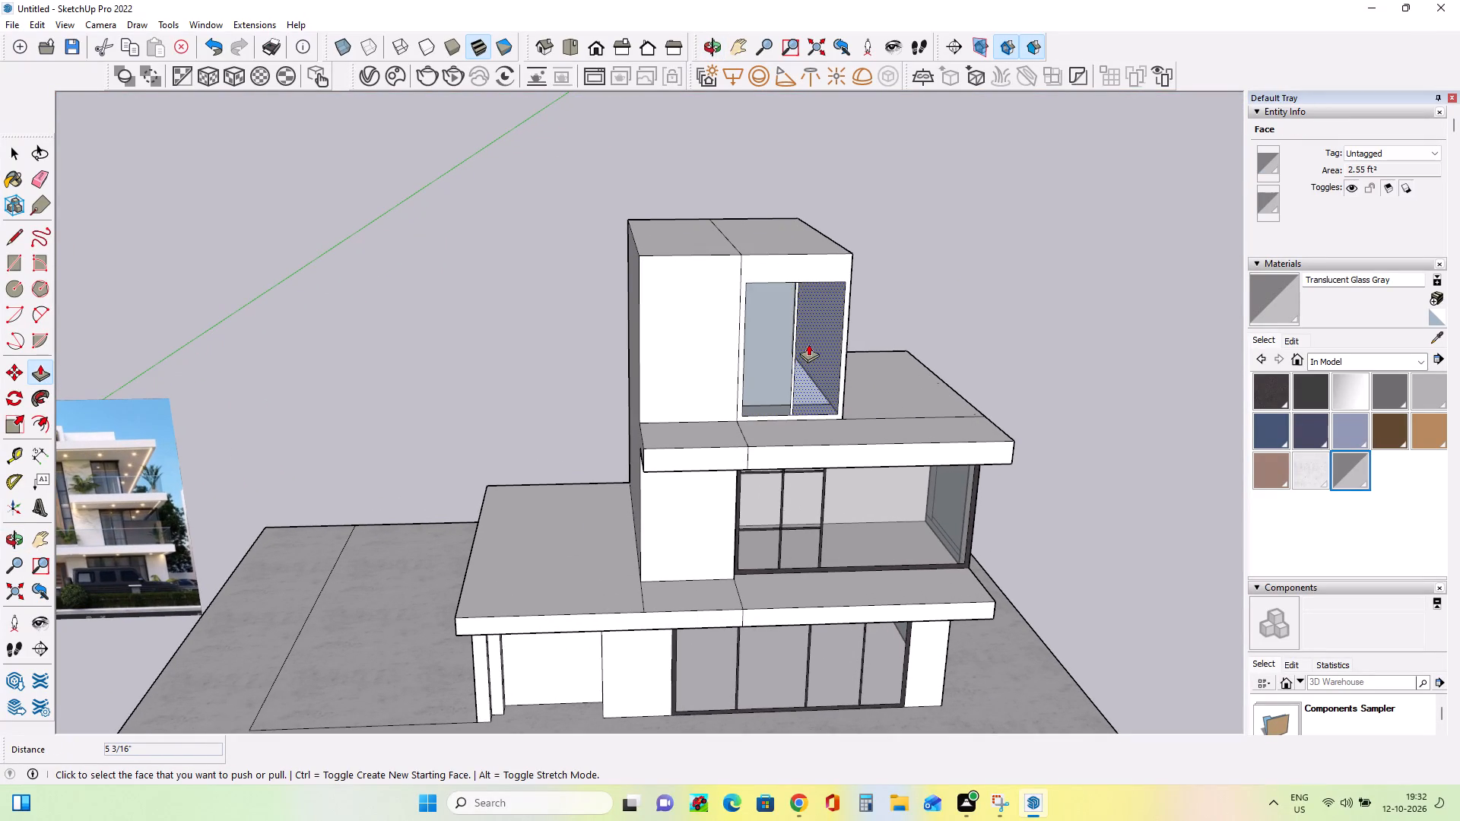
middle_drag(808, 344, 789, 350)
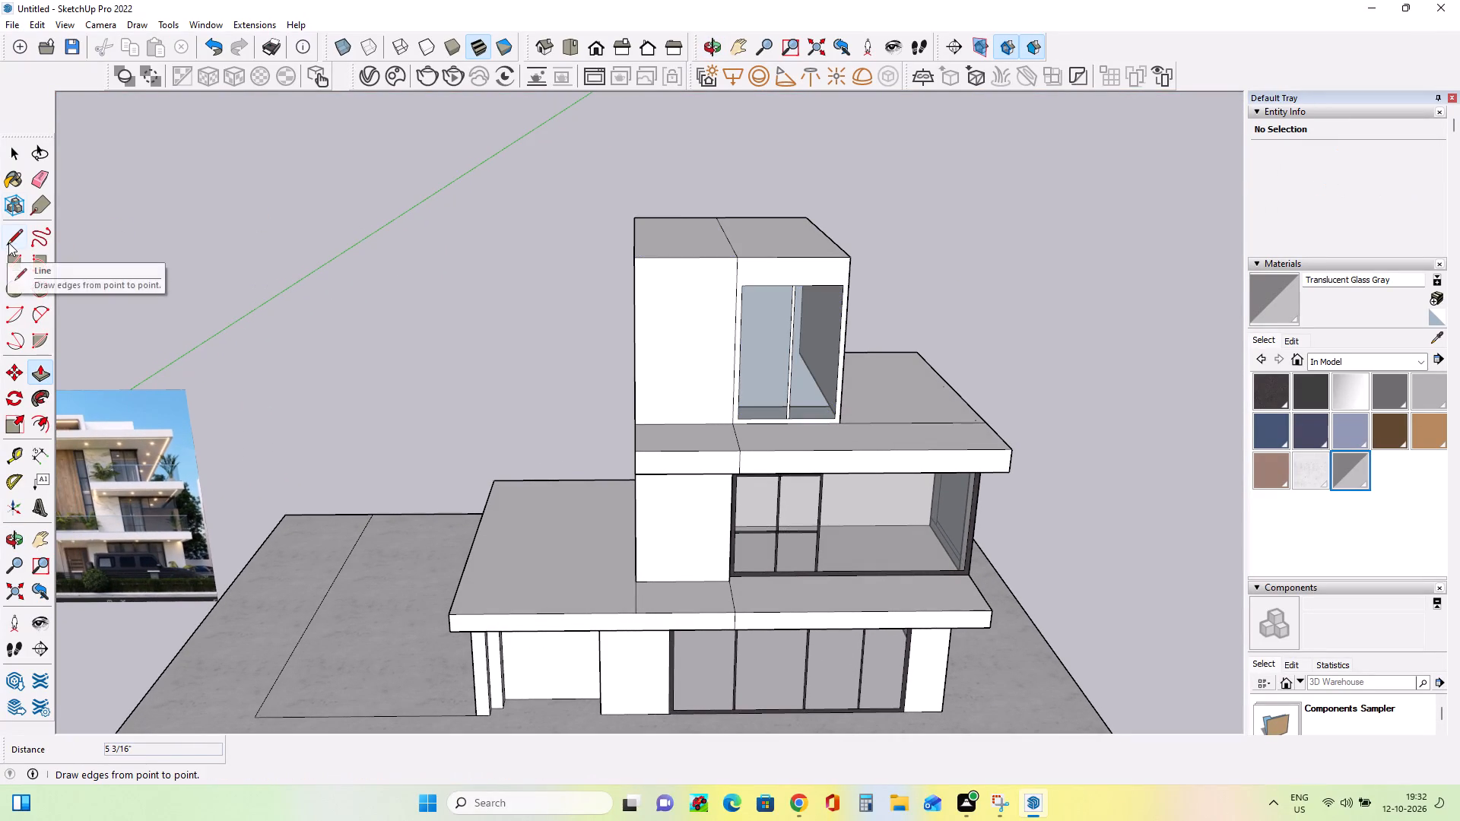
click(8, 242)
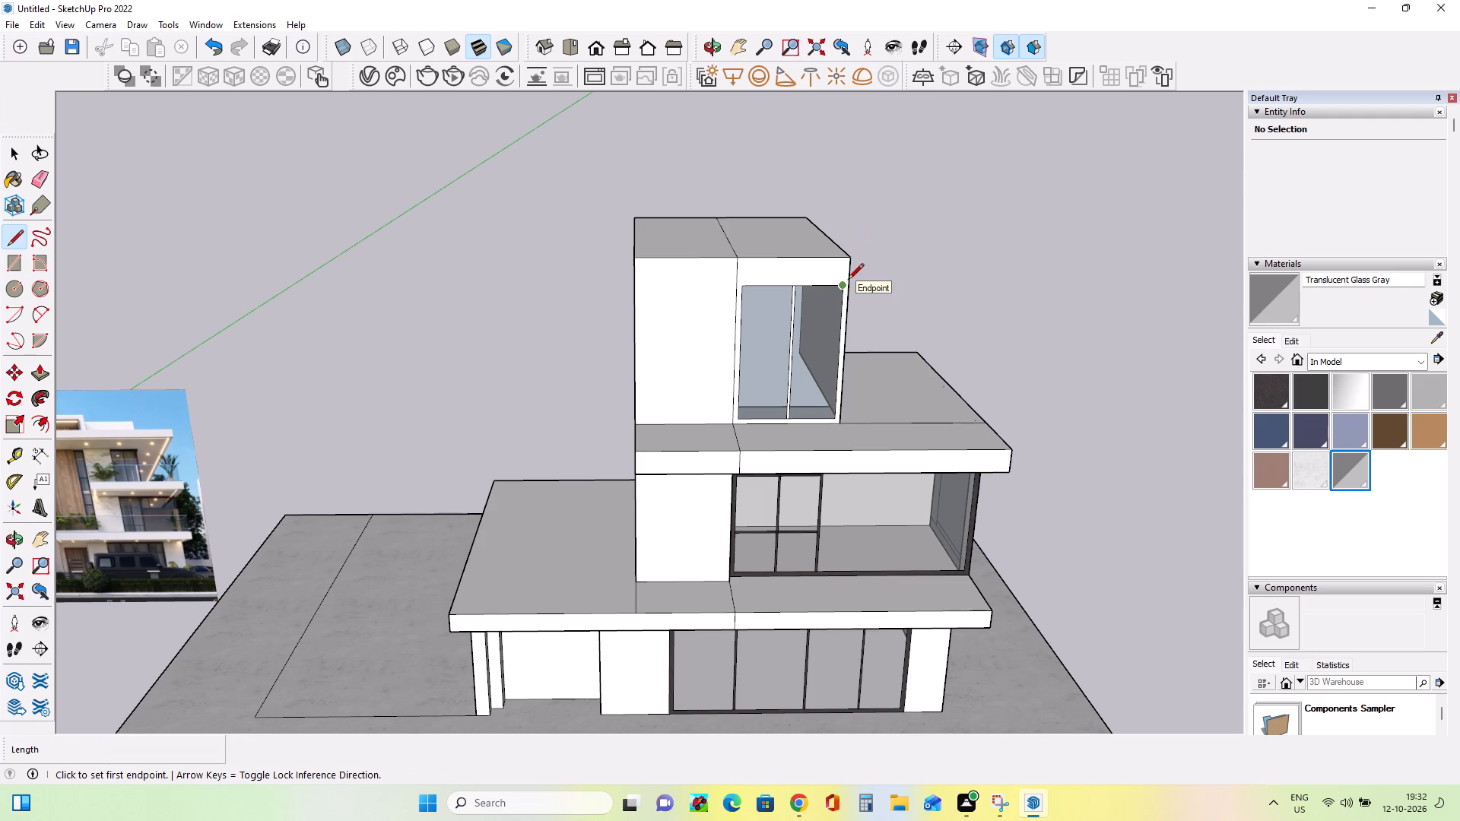
scroll(843, 285, up, 7)
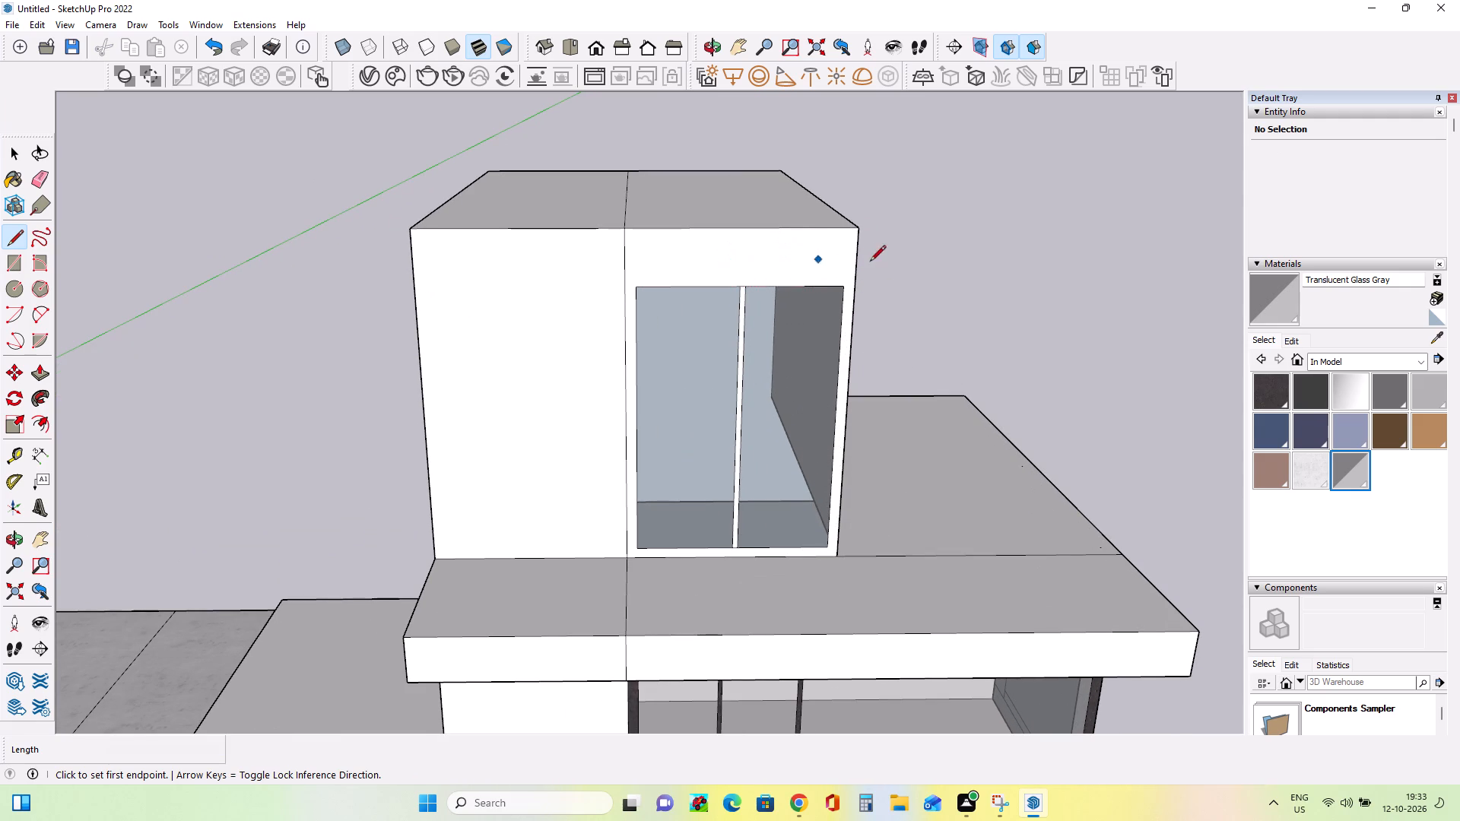
click(855, 274)
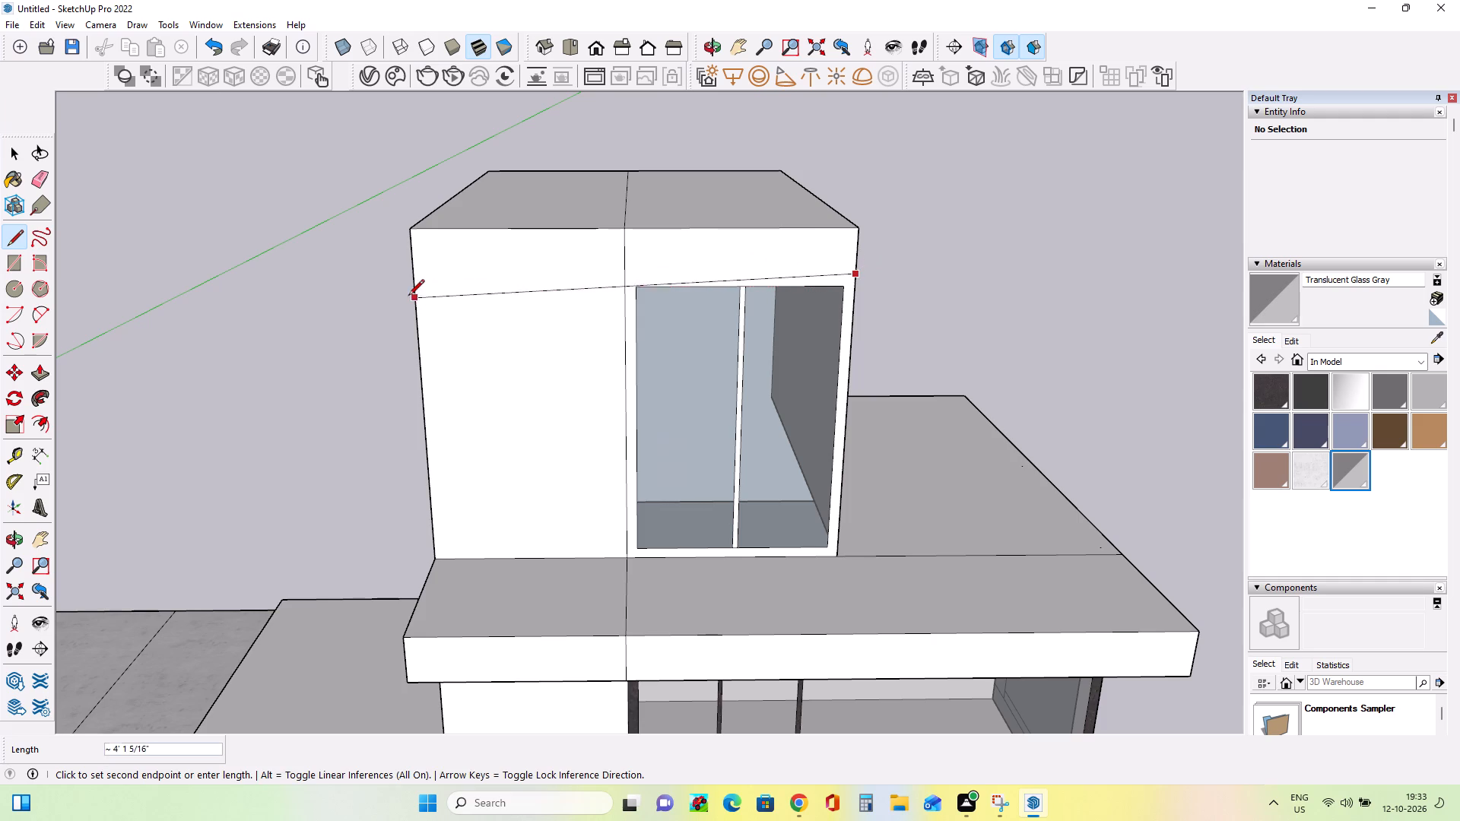
click(416, 278)
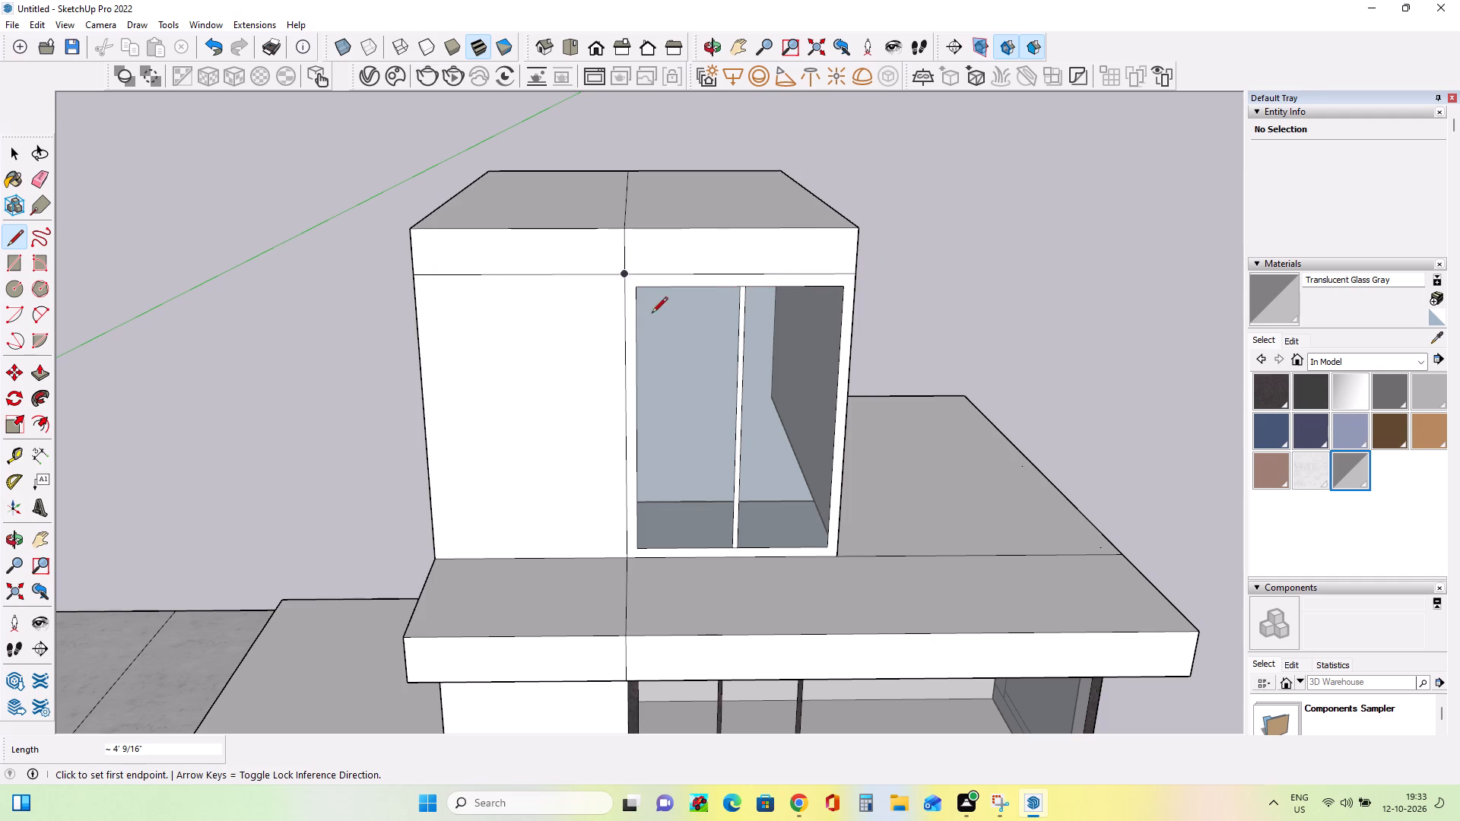
middle_drag(665, 321, 693, 347)
Push the front face of the top-storey glazing frame back about 1 1/2" beneath the roof band.
click(43, 365)
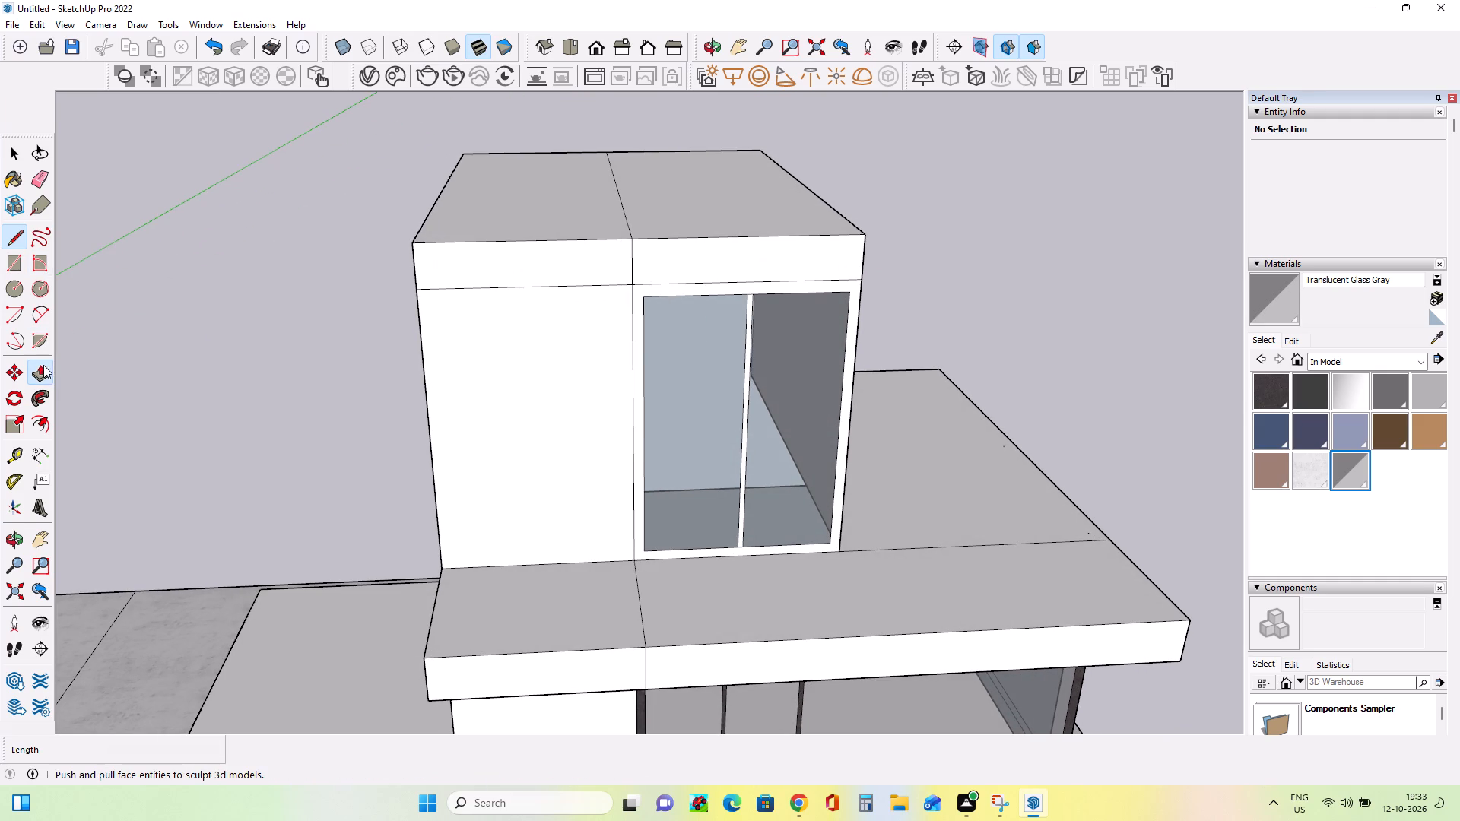
click(694, 285)
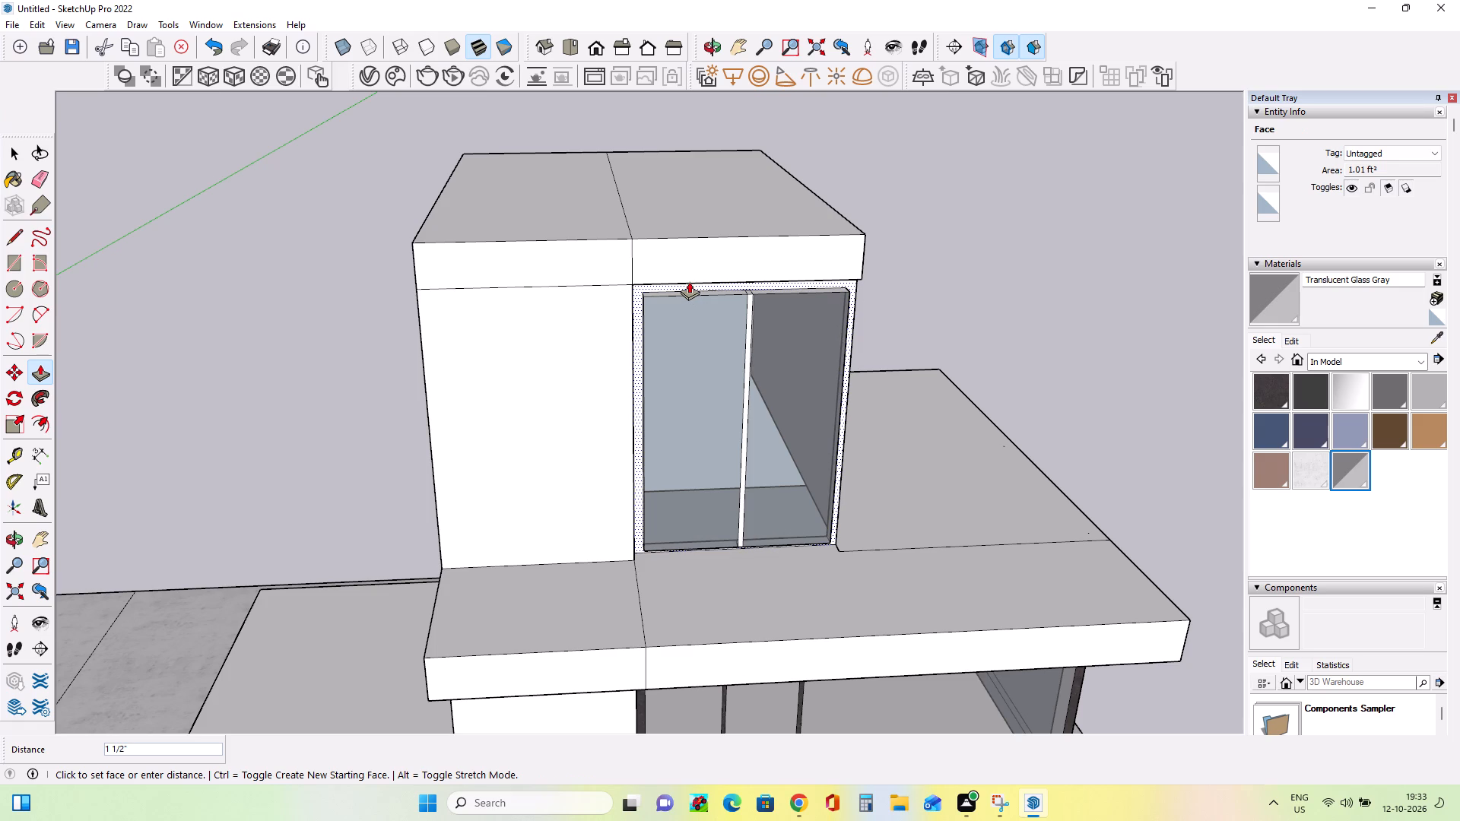
click(689, 281)
middle_drag(833, 436, 833, 369)
scroll(714, 386, up, 1)
click(714, 387)
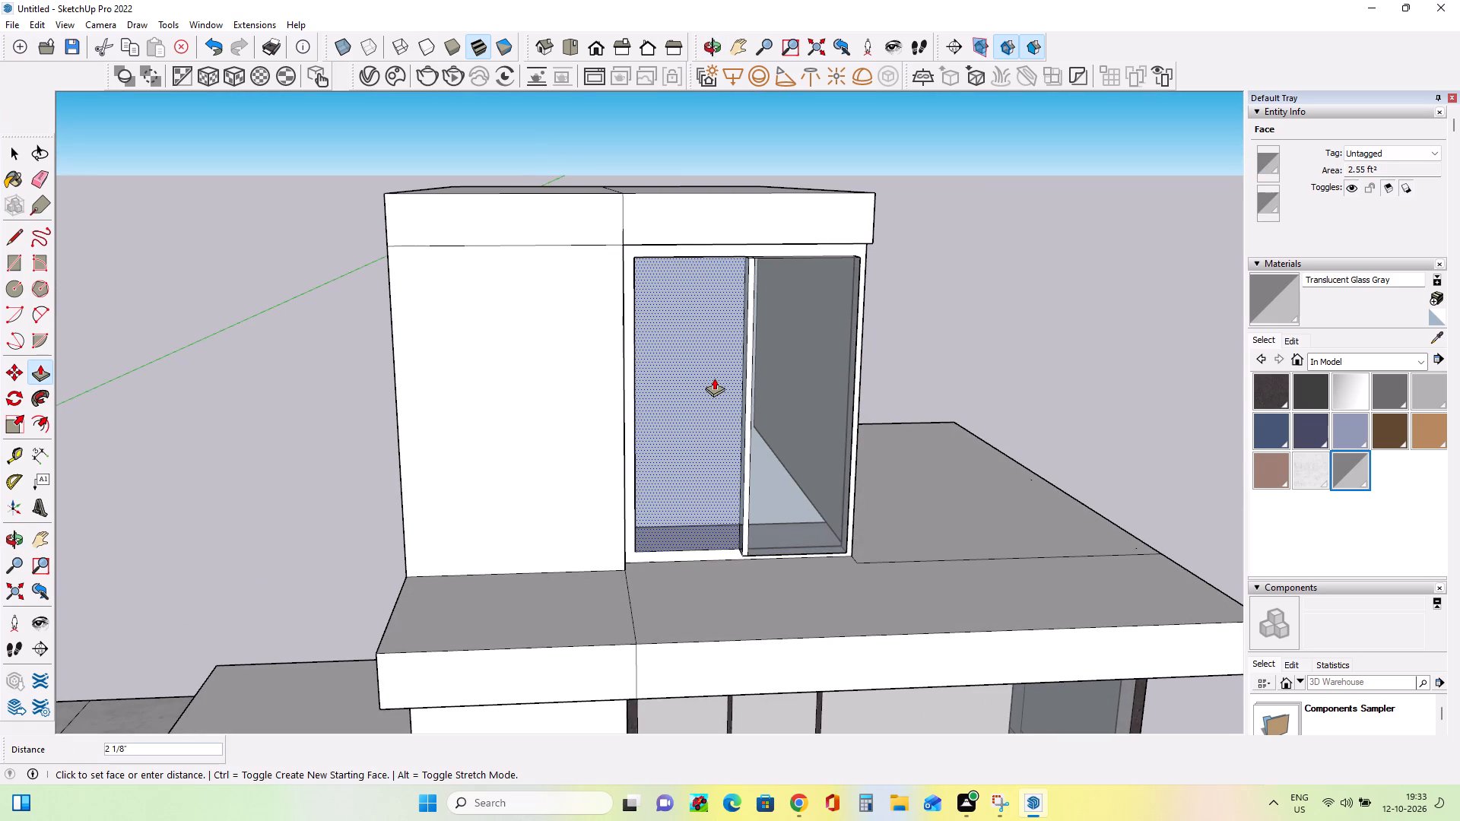
key(Escape)
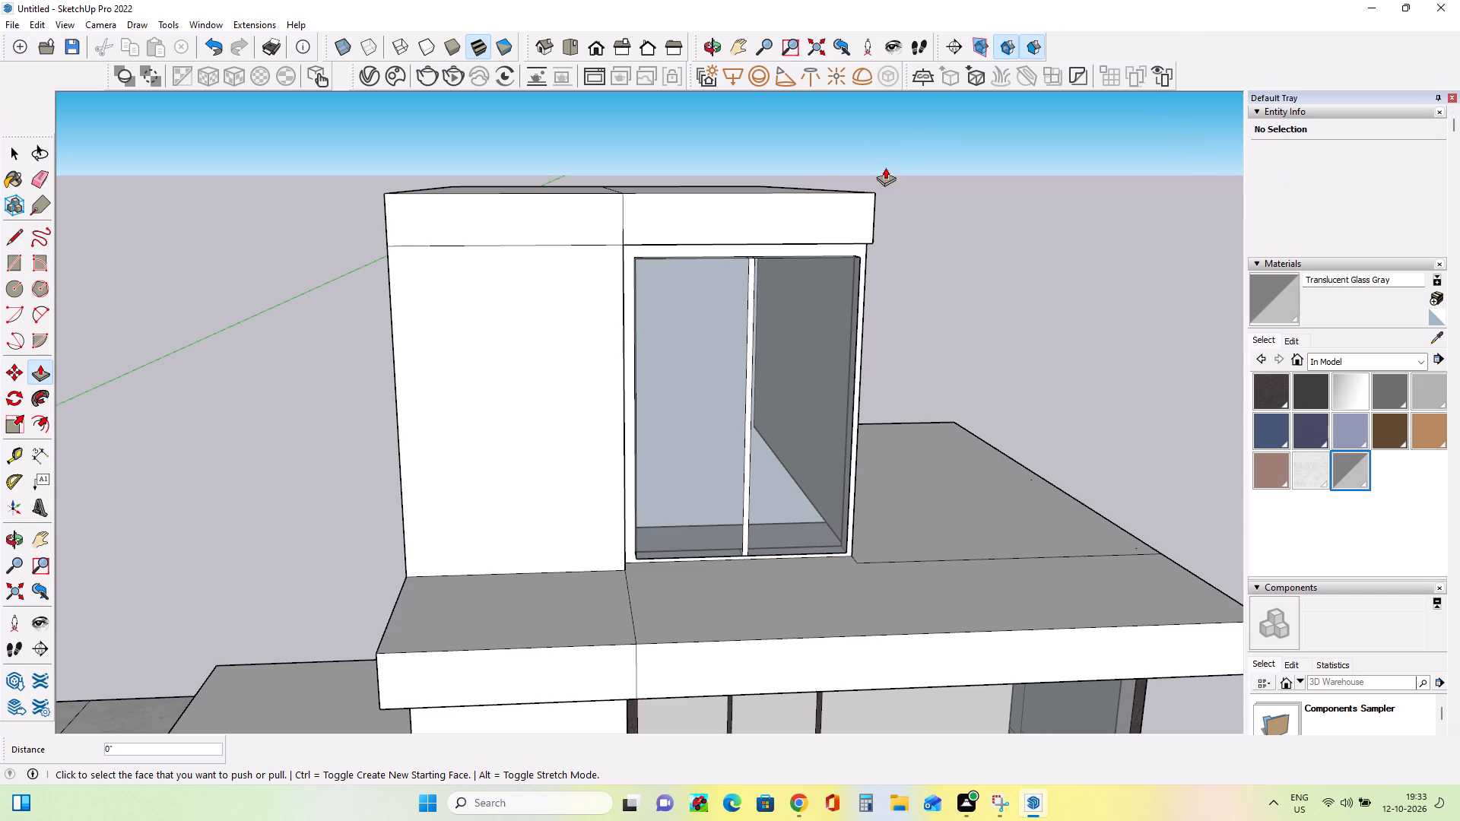
Pull both front faces of the top roof band forward 1' 5 3/4", flush with the slab edge below.
middle_drag(773, 270, 789, 294)
scroll(792, 276, down, 8)
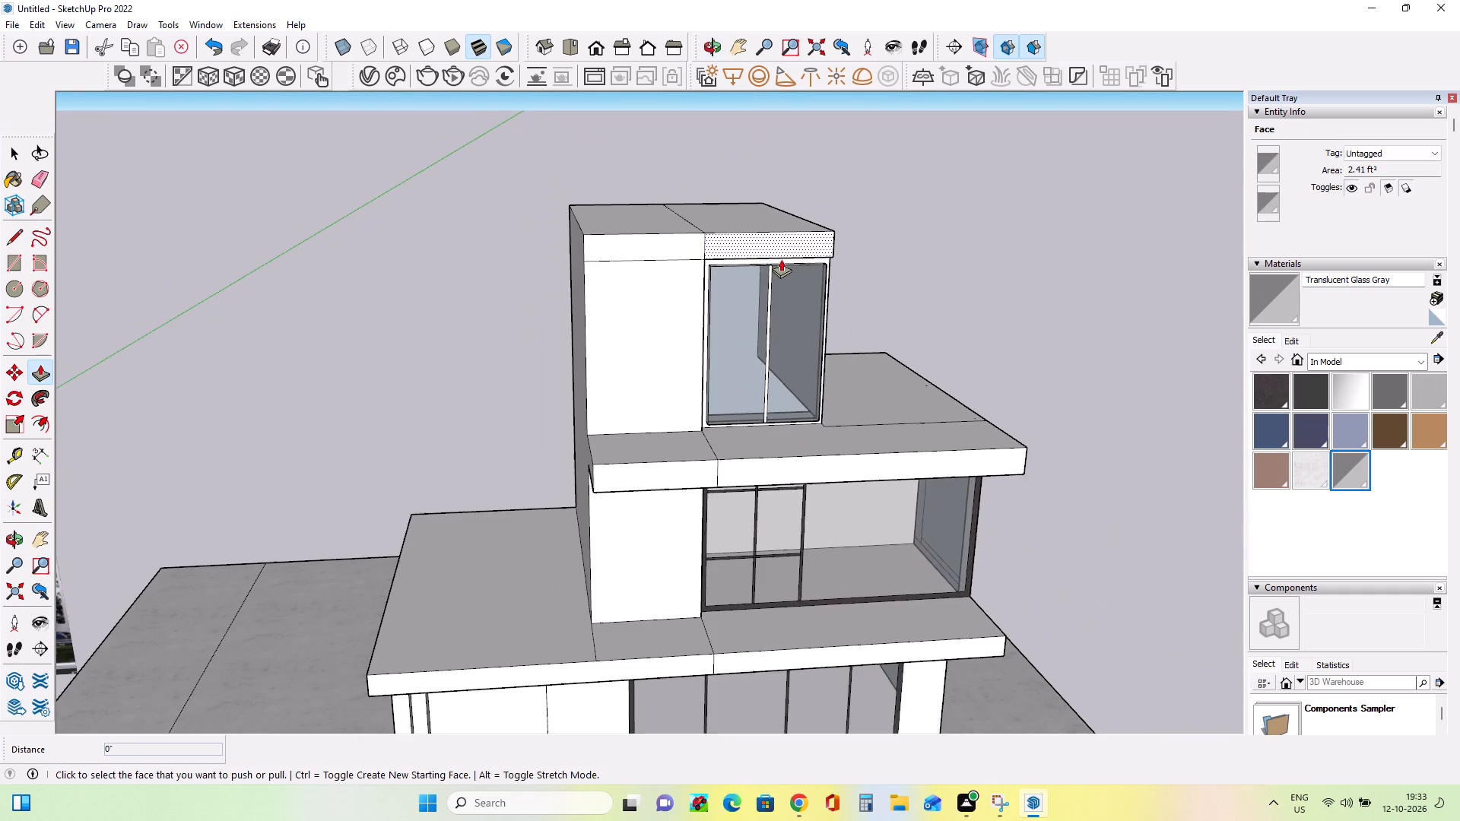
click(659, 240)
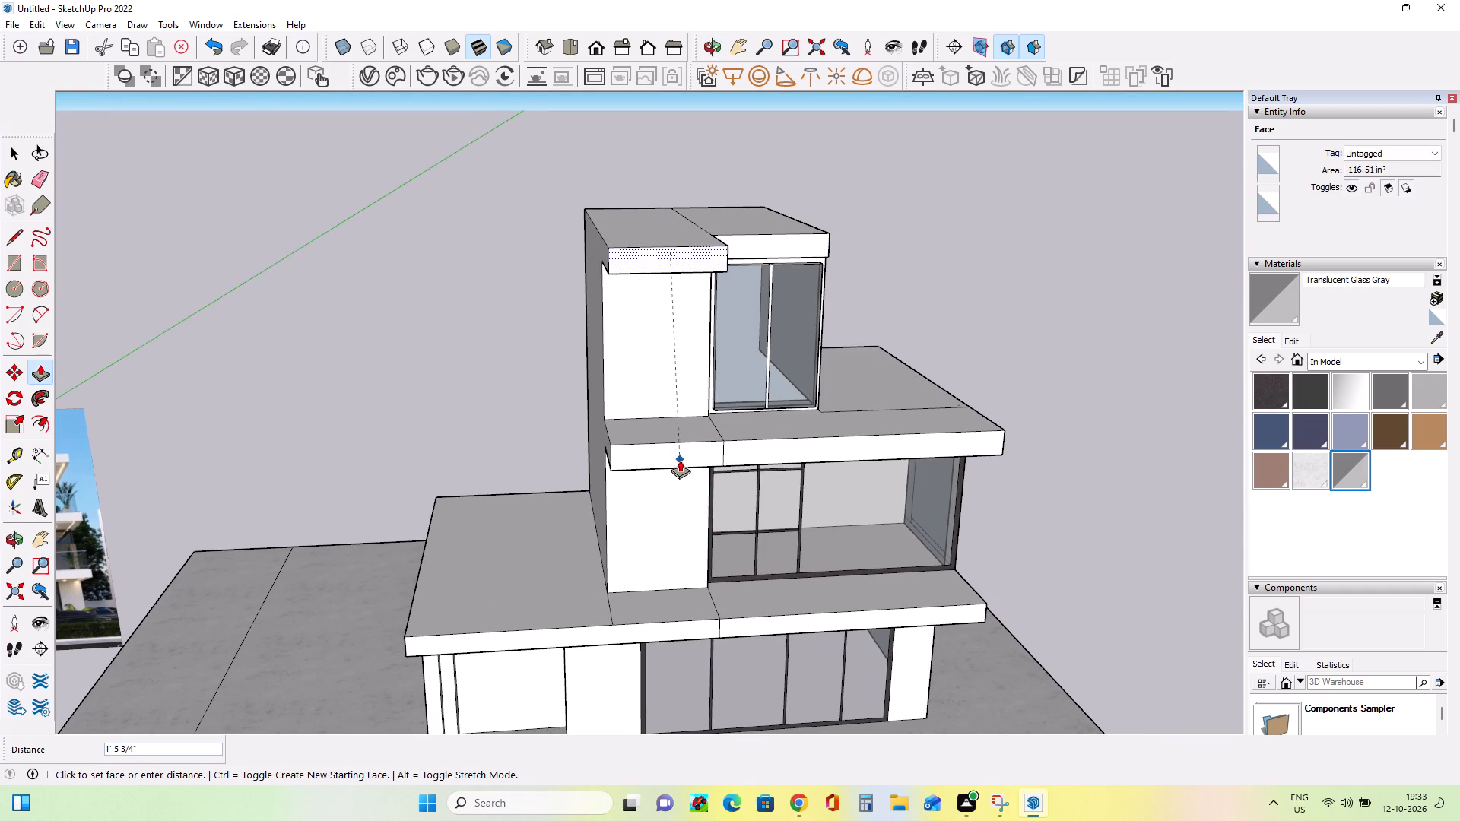
click(680, 460)
click(792, 240)
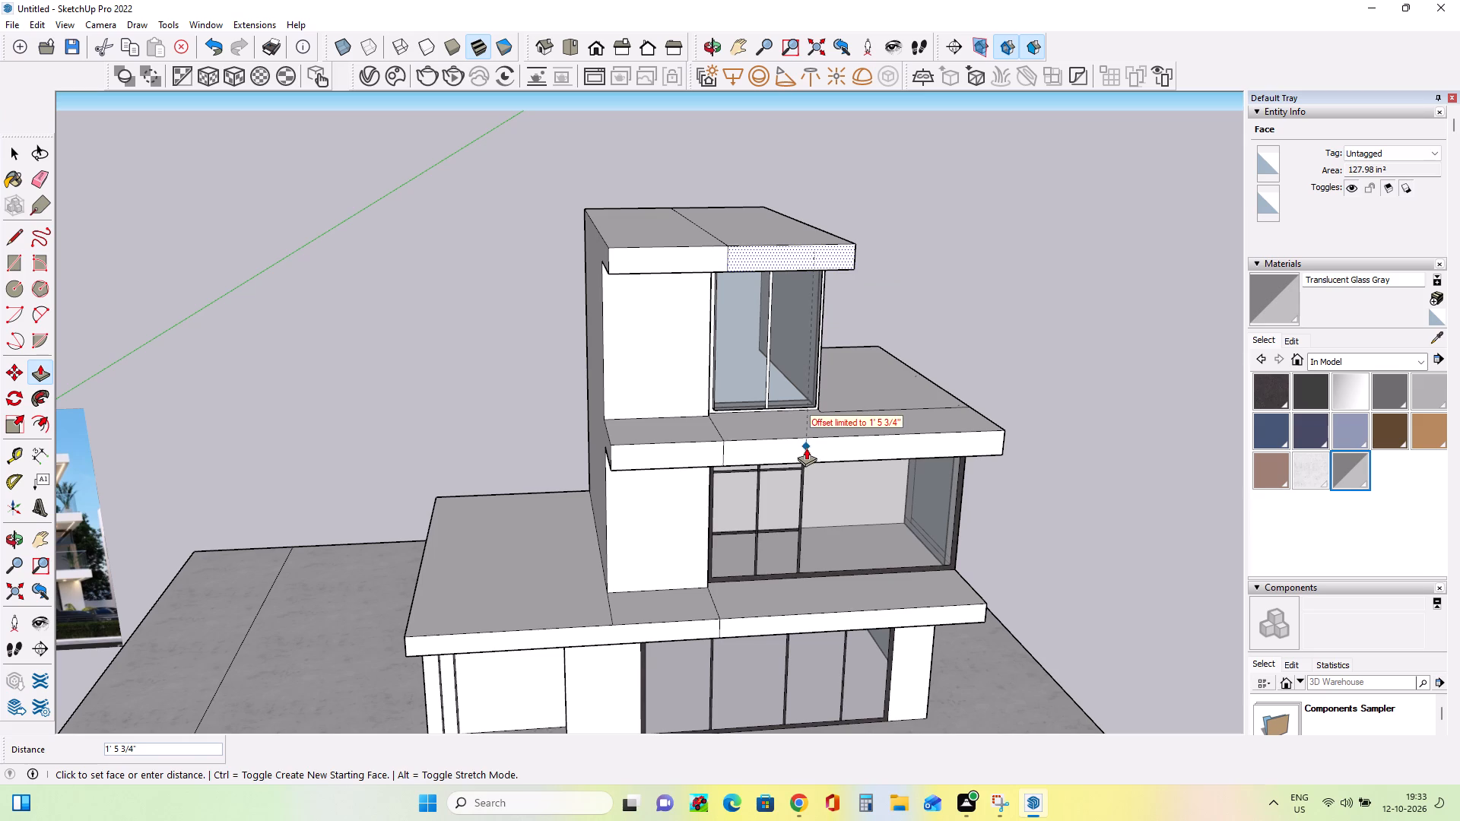
click(805, 449)
Draw a line along the top storey's glazing-side wall, continuing the roof slab's underside to the rear corner.
middle_drag(813, 297, 834, 325)
scroll(905, 282, down, 4)
middle_drag(923, 293, 551, 279)
middle_drag(737, 290, 686, 306)
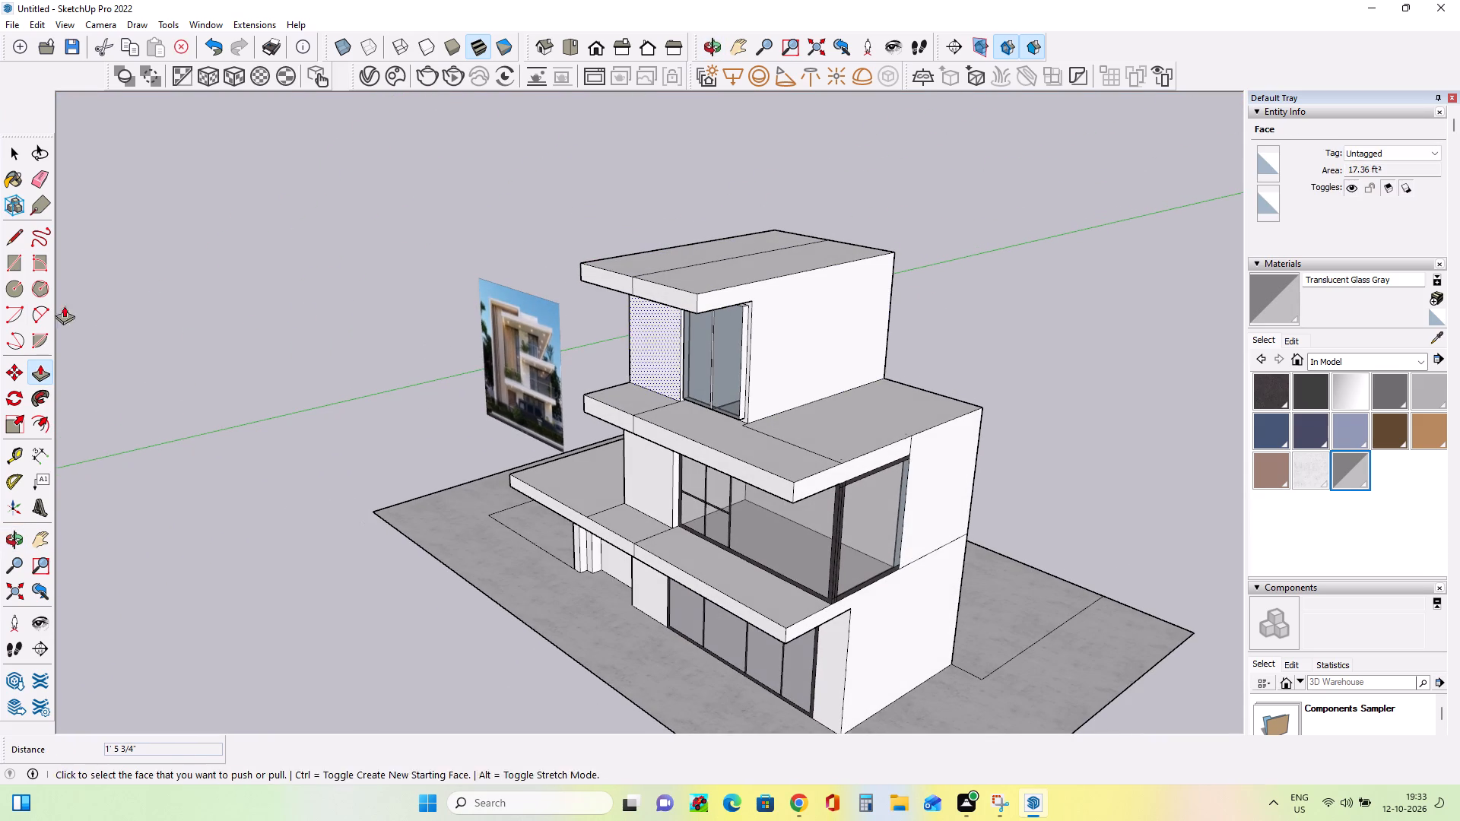
click(17, 228)
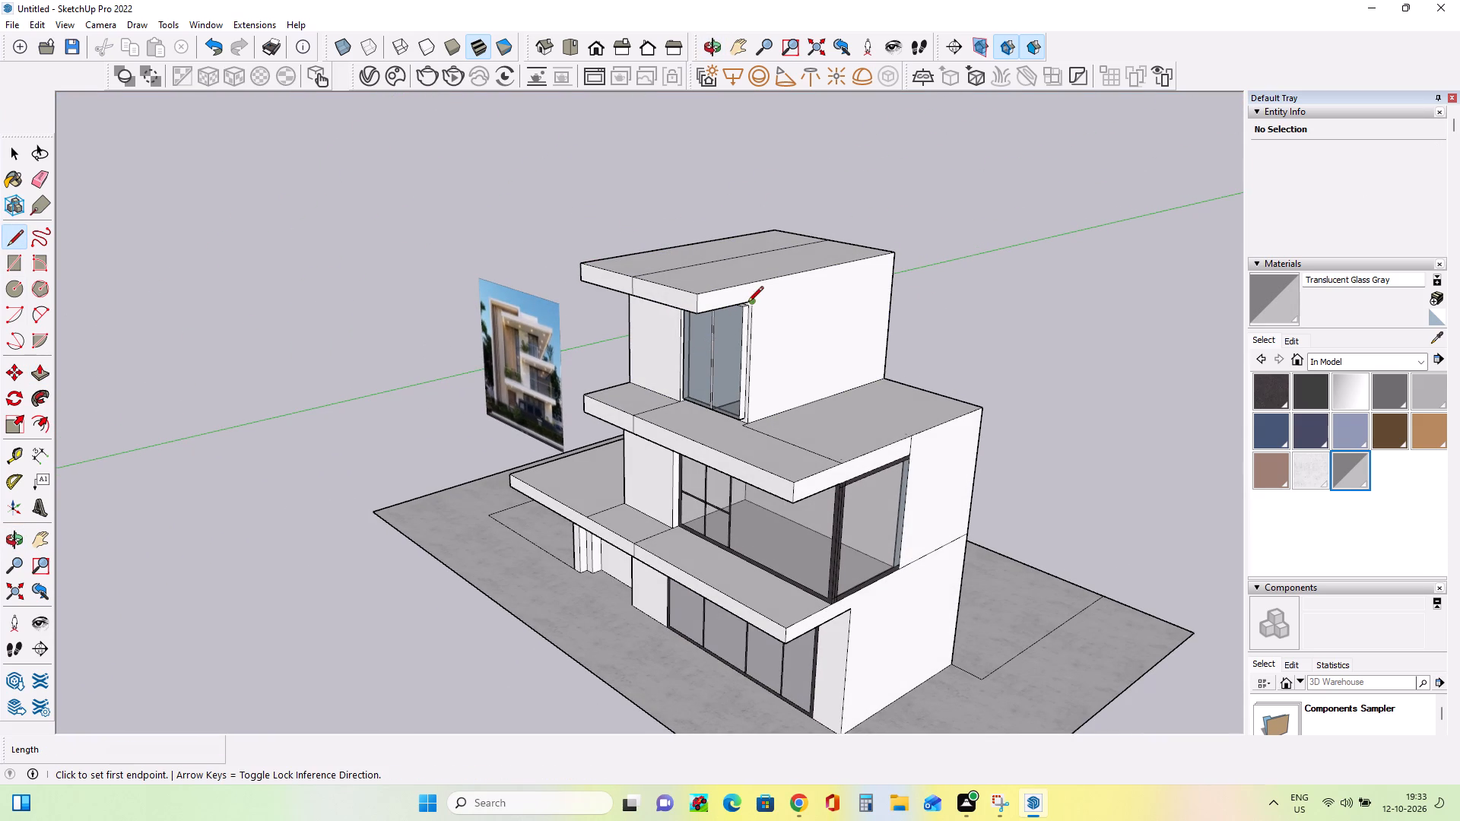
click(747, 303)
click(892, 266)
middle_drag(938, 324, 875, 336)
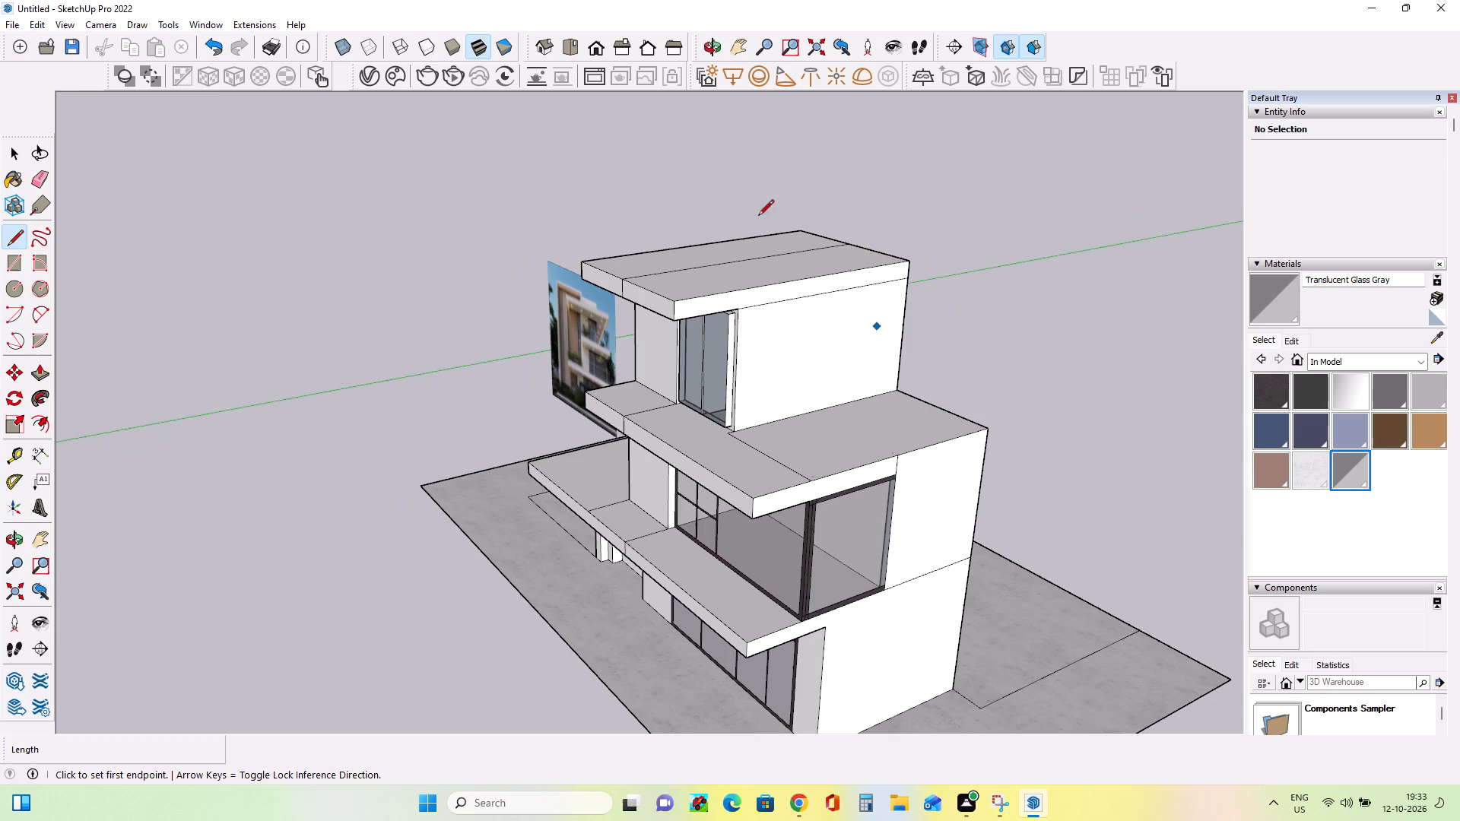
Pull the side band of the top roof slab outward about 2' 10 13/16", in line with the slab below.
click(48, 370)
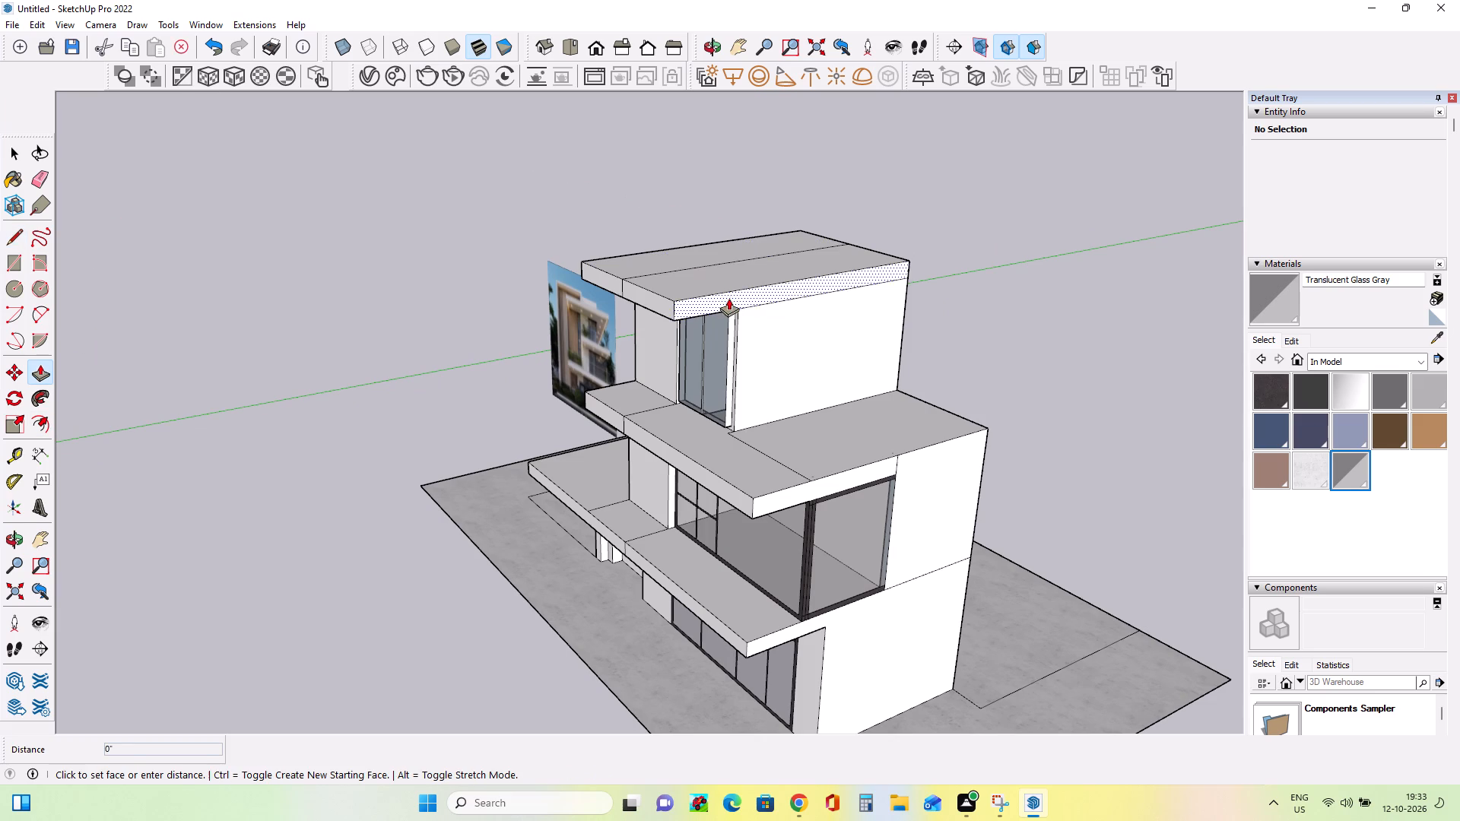
click(728, 298)
drag(844, 484, 836, 489)
Compare the model's top roof overhang and front elevation with the facade reference image.
middle_drag(803, 406, 1132, 356)
scroll(906, 359, down, 3)
middle_drag(681, 285, 731, 313)
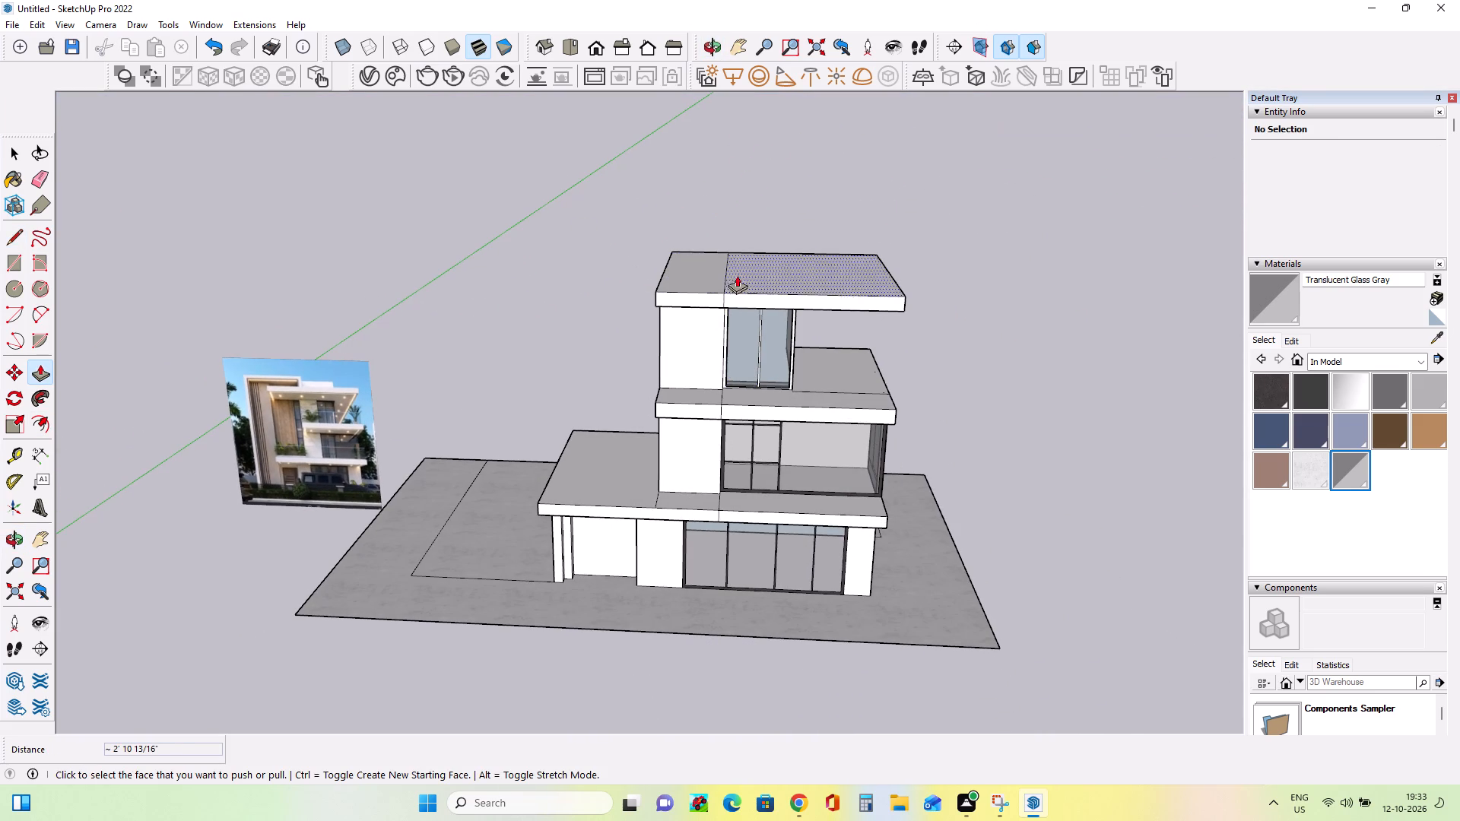
middle_drag(865, 230, 871, 249)
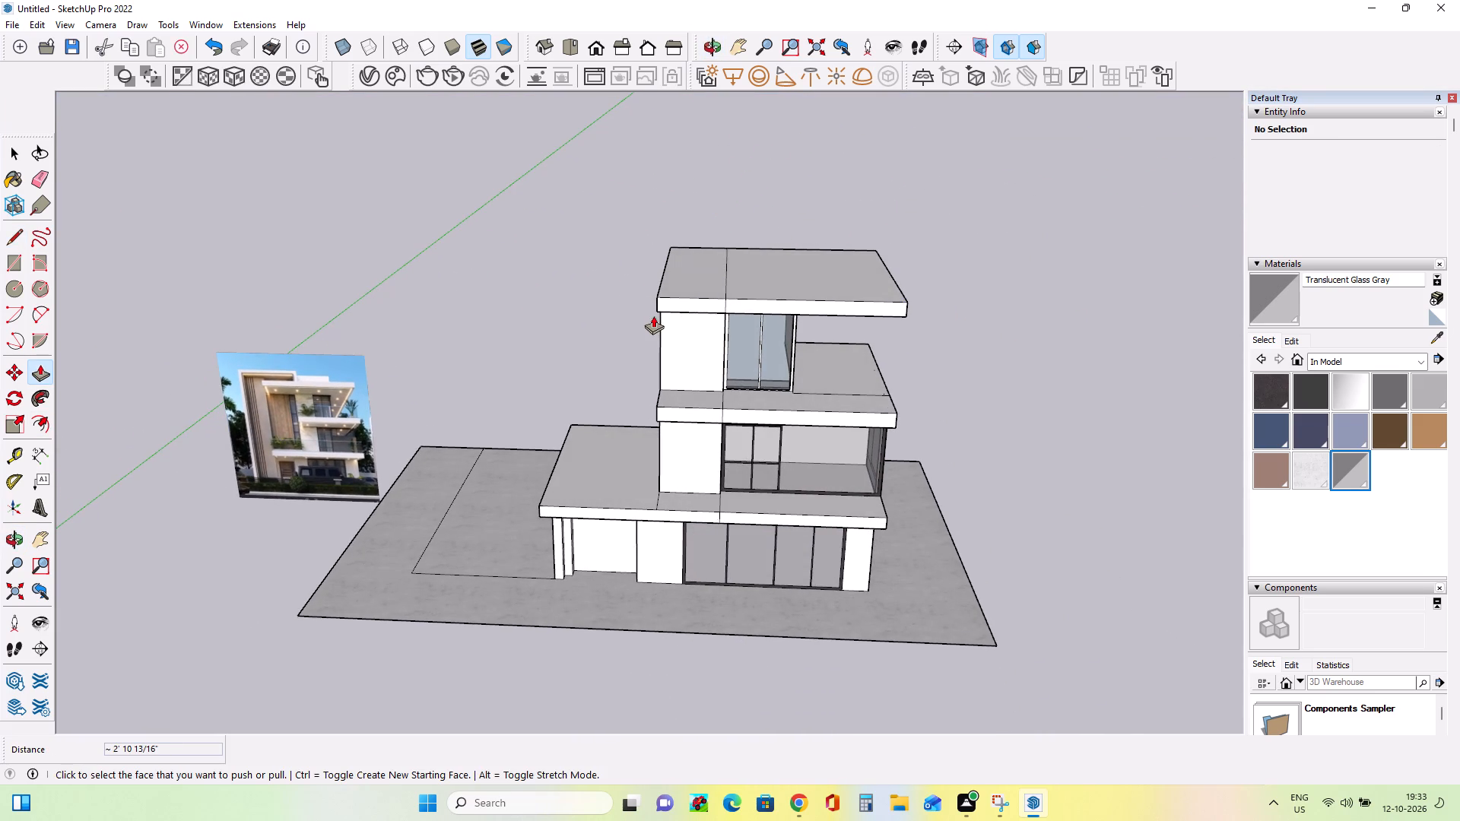
scroll(653, 315, up, 6)
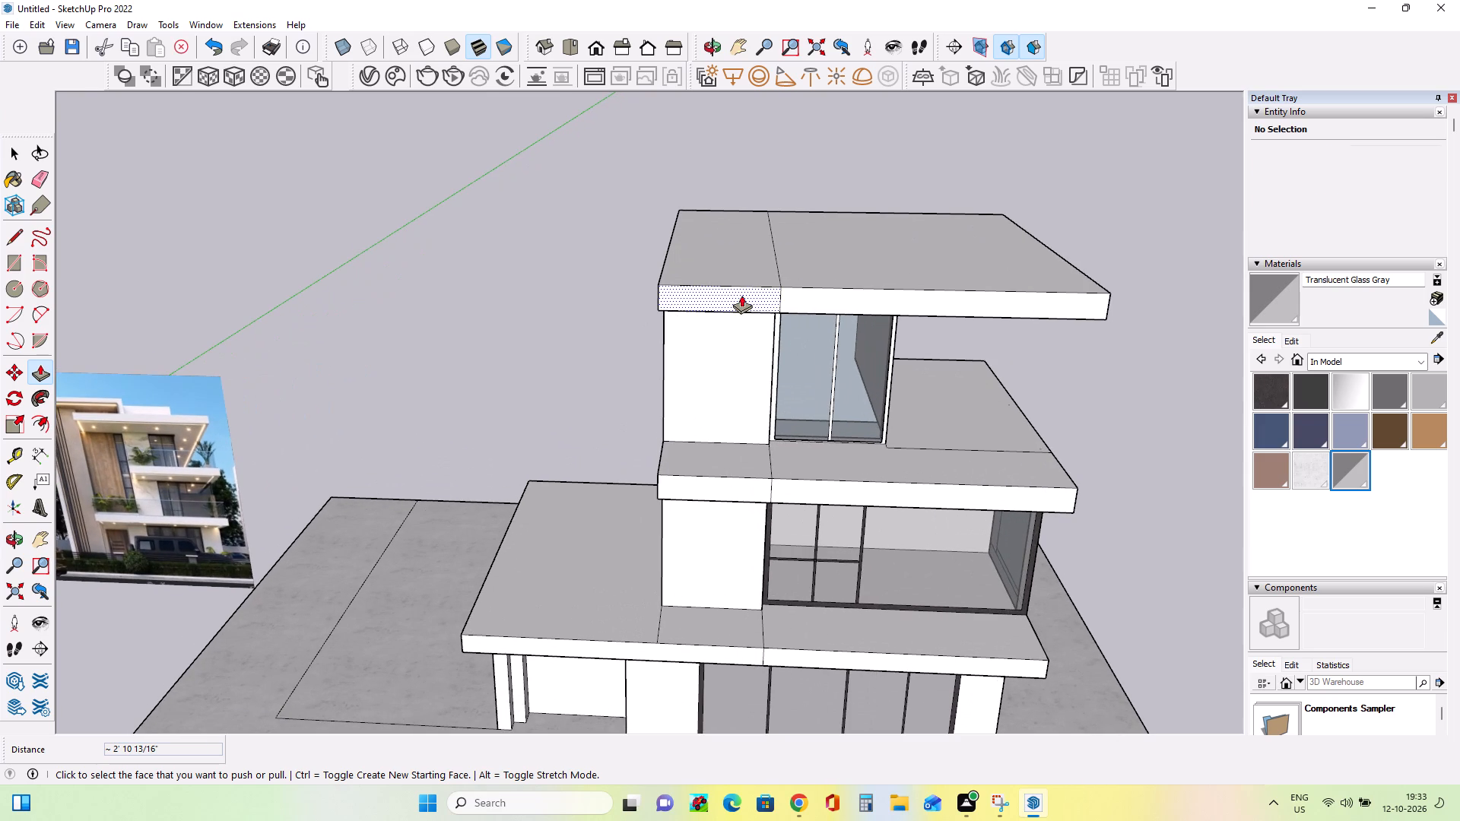
middle_click(741, 295)
middle_drag(748, 318, 766, 284)
scroll(293, 424, down, 10)
scroll(154, 451, up, 7)
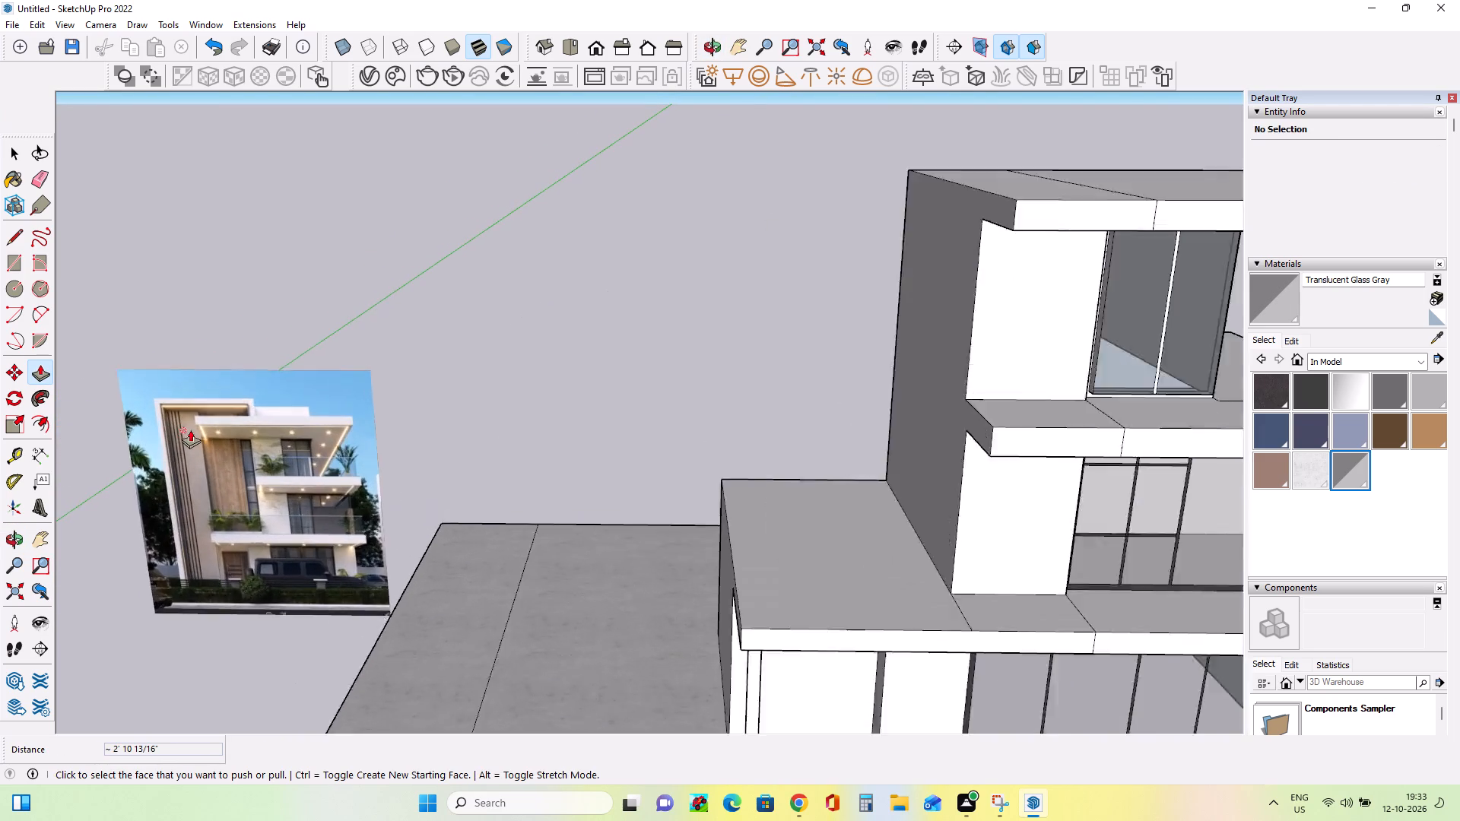
scroll(190, 430, up, 12)
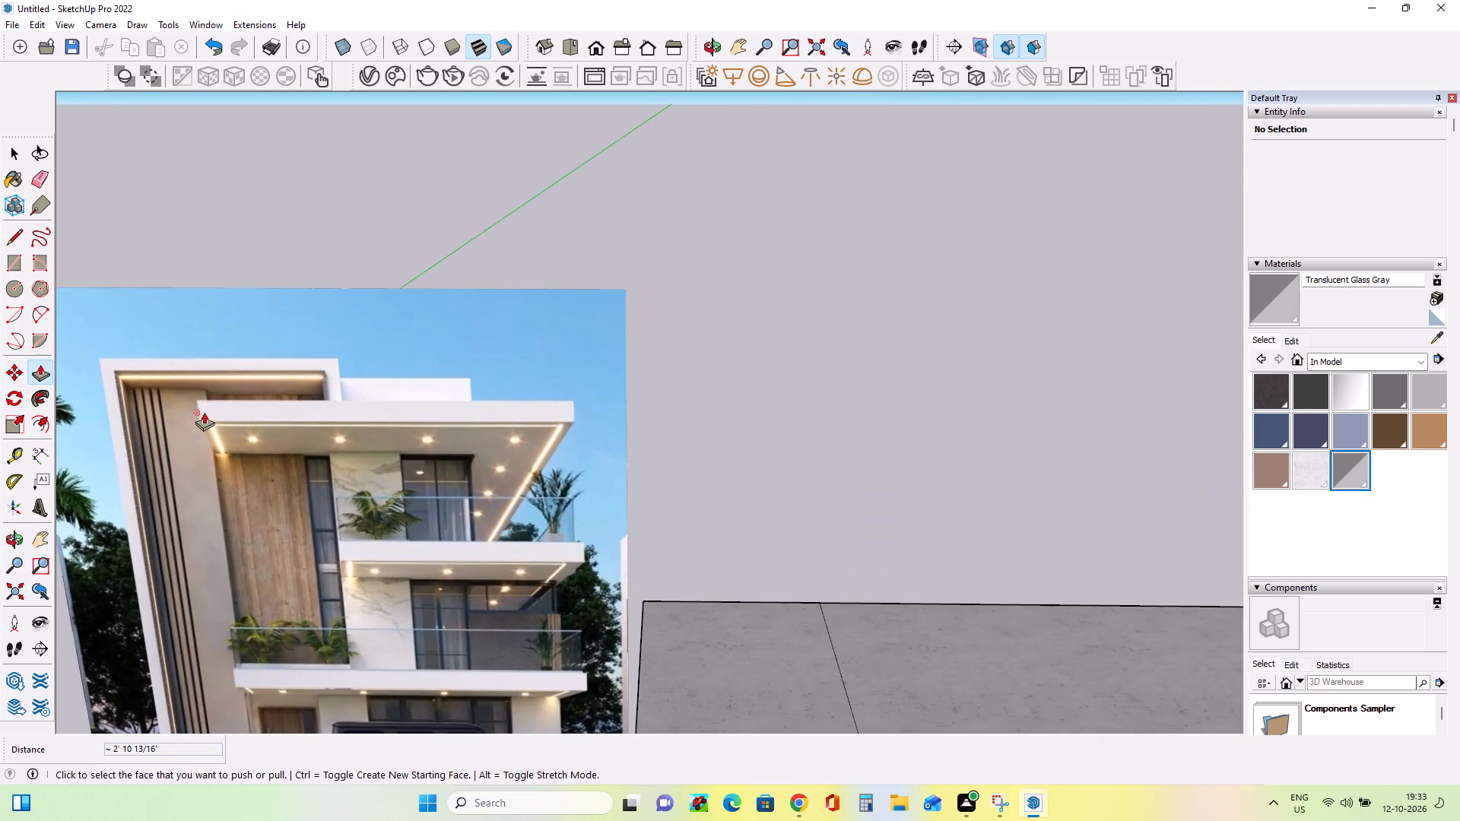
scroll(204, 412, down, 13)
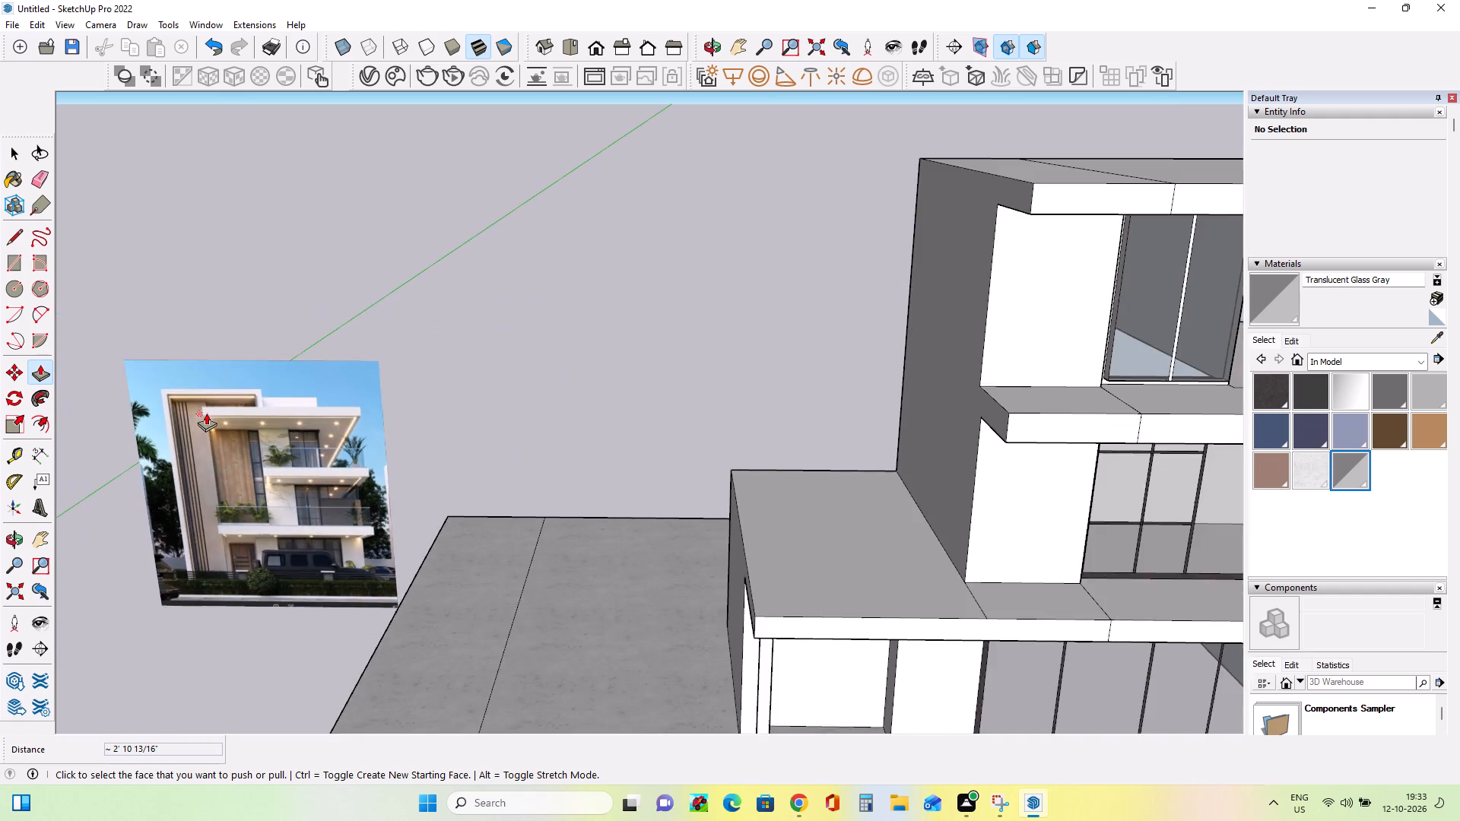
scroll(206, 413, down, 4)
scroll(239, 440, up, 7)
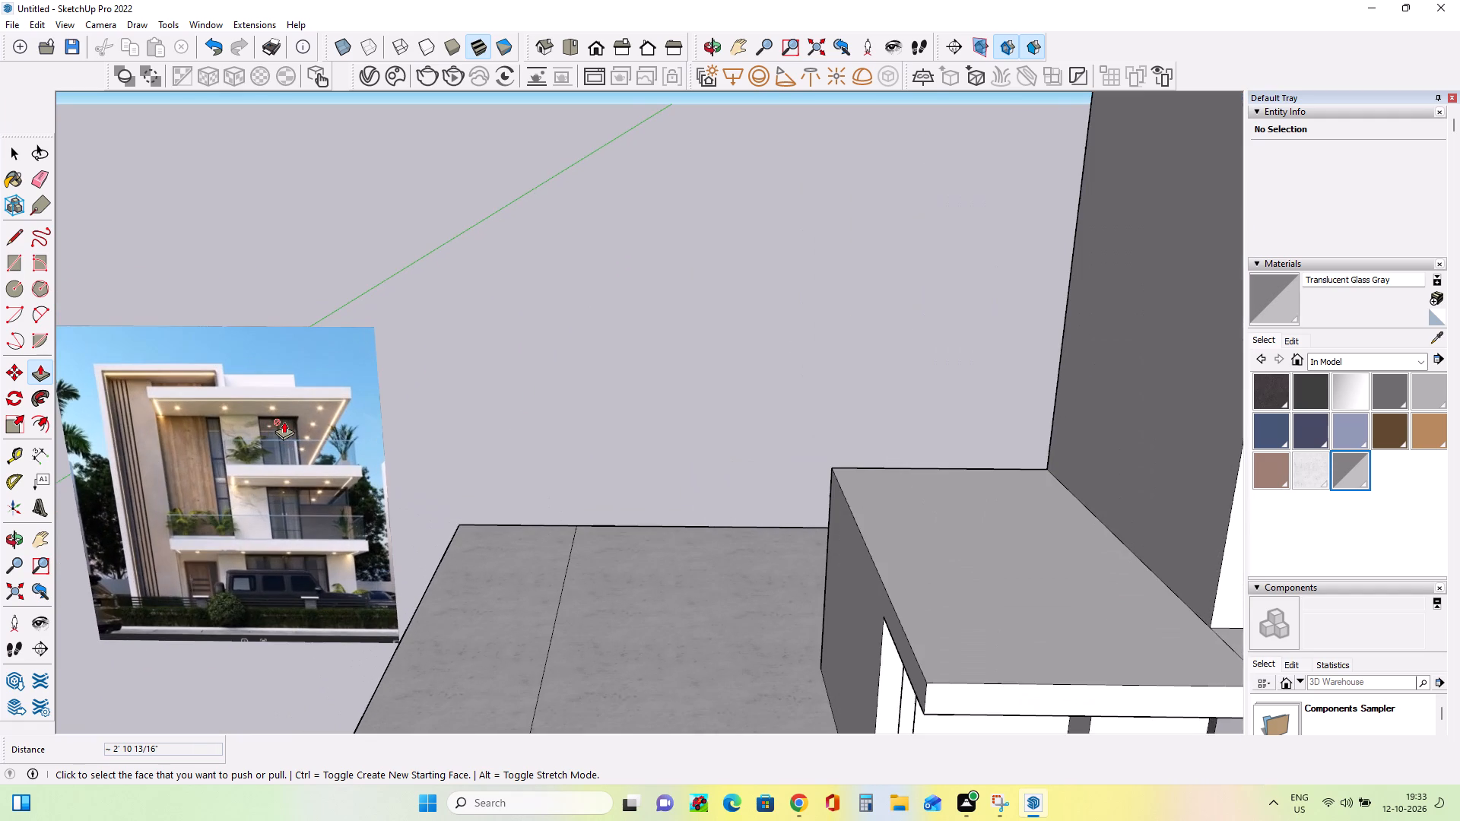
scroll(284, 420, down, 9)
middle_drag(682, 319, 710, 338)
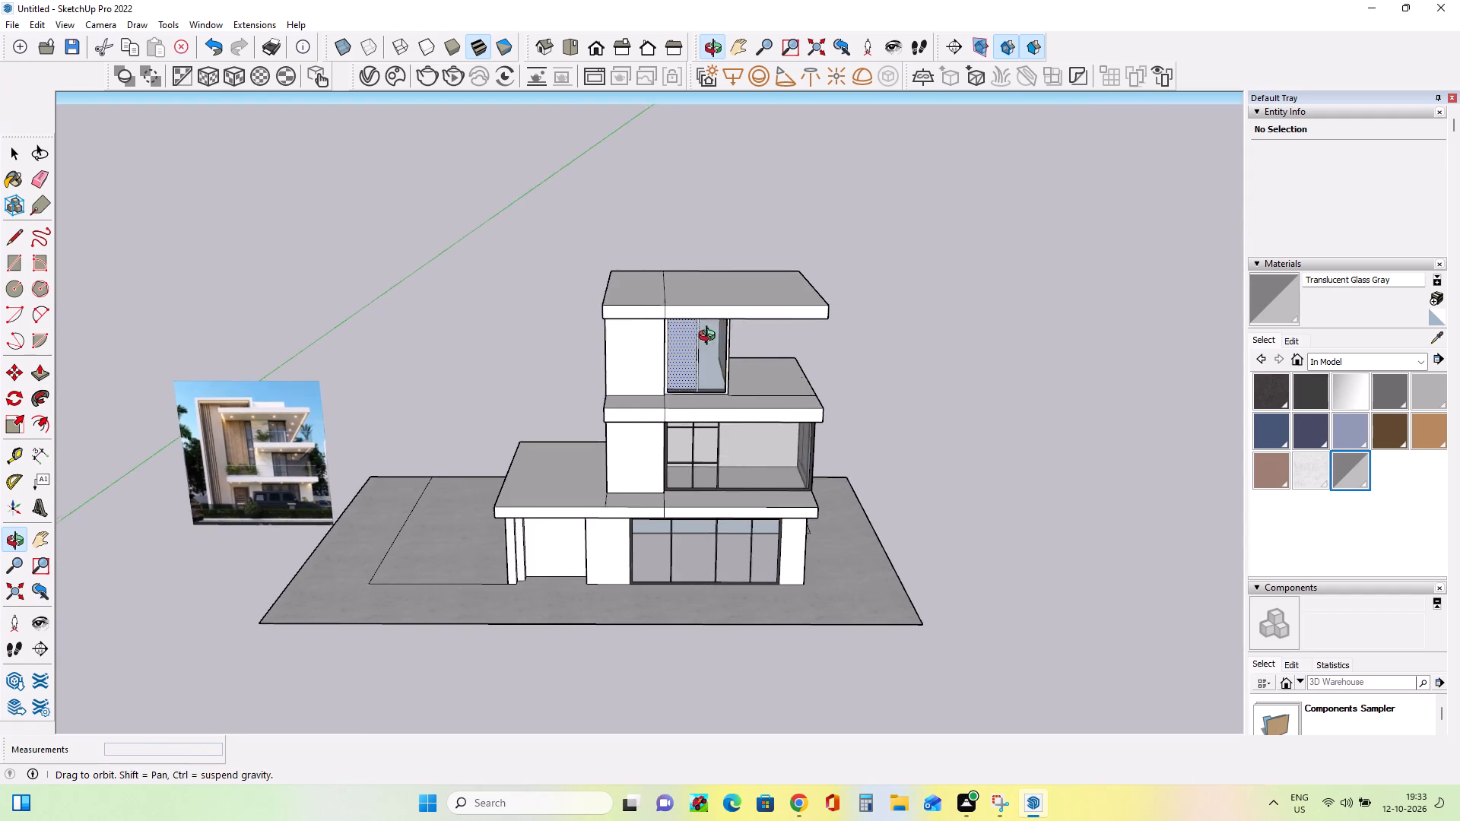
middle_drag(710, 338, 710, 339)
scroll(698, 338, down, 1)
Erase the leftover seam line across the top roof slab's upper surface and its front band.
click(40, 178)
middle_drag(624, 293, 659, 393)
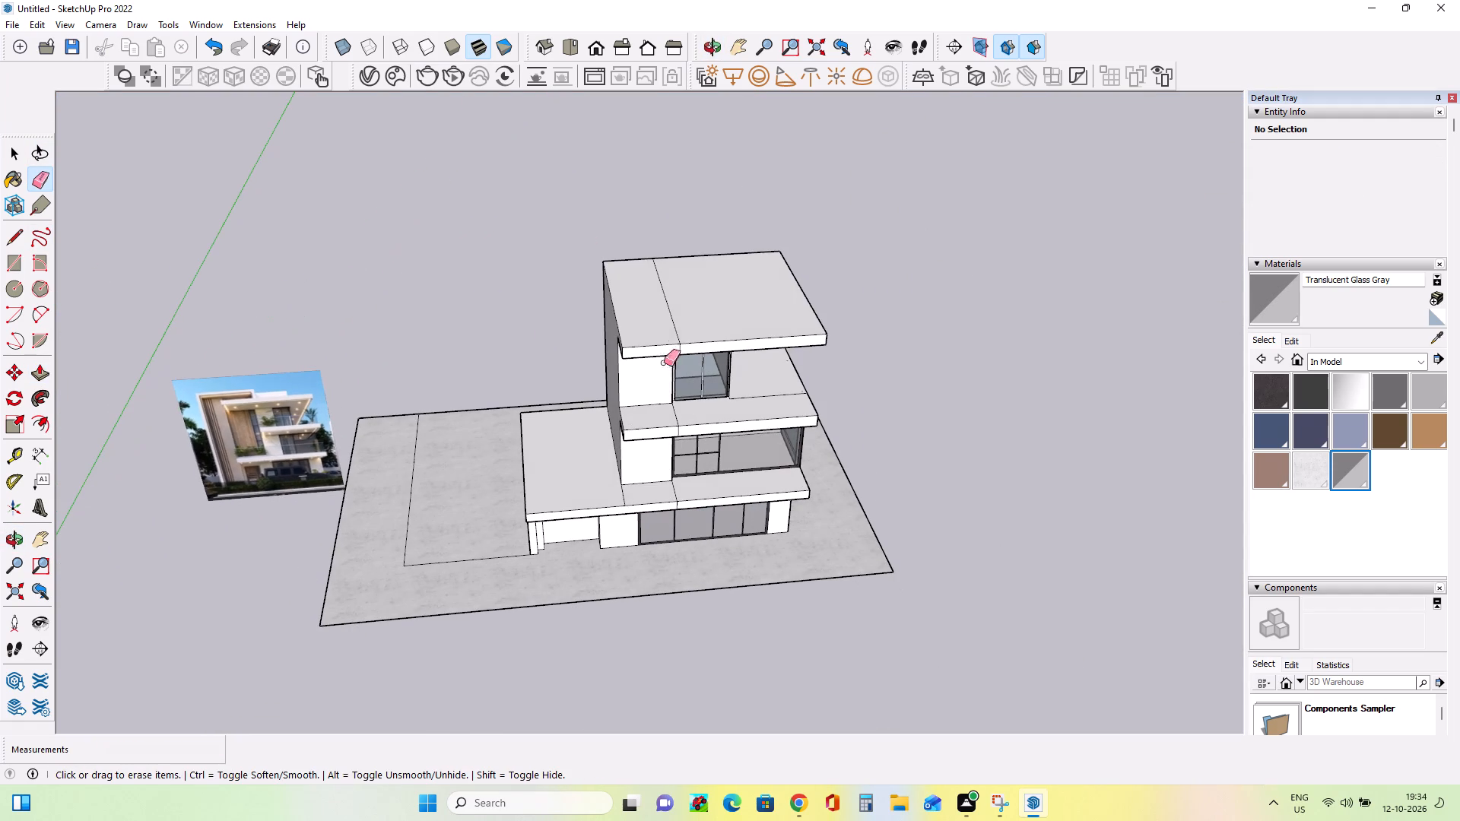
drag(678, 331, 693, 331)
scroll(679, 355, up, 6)
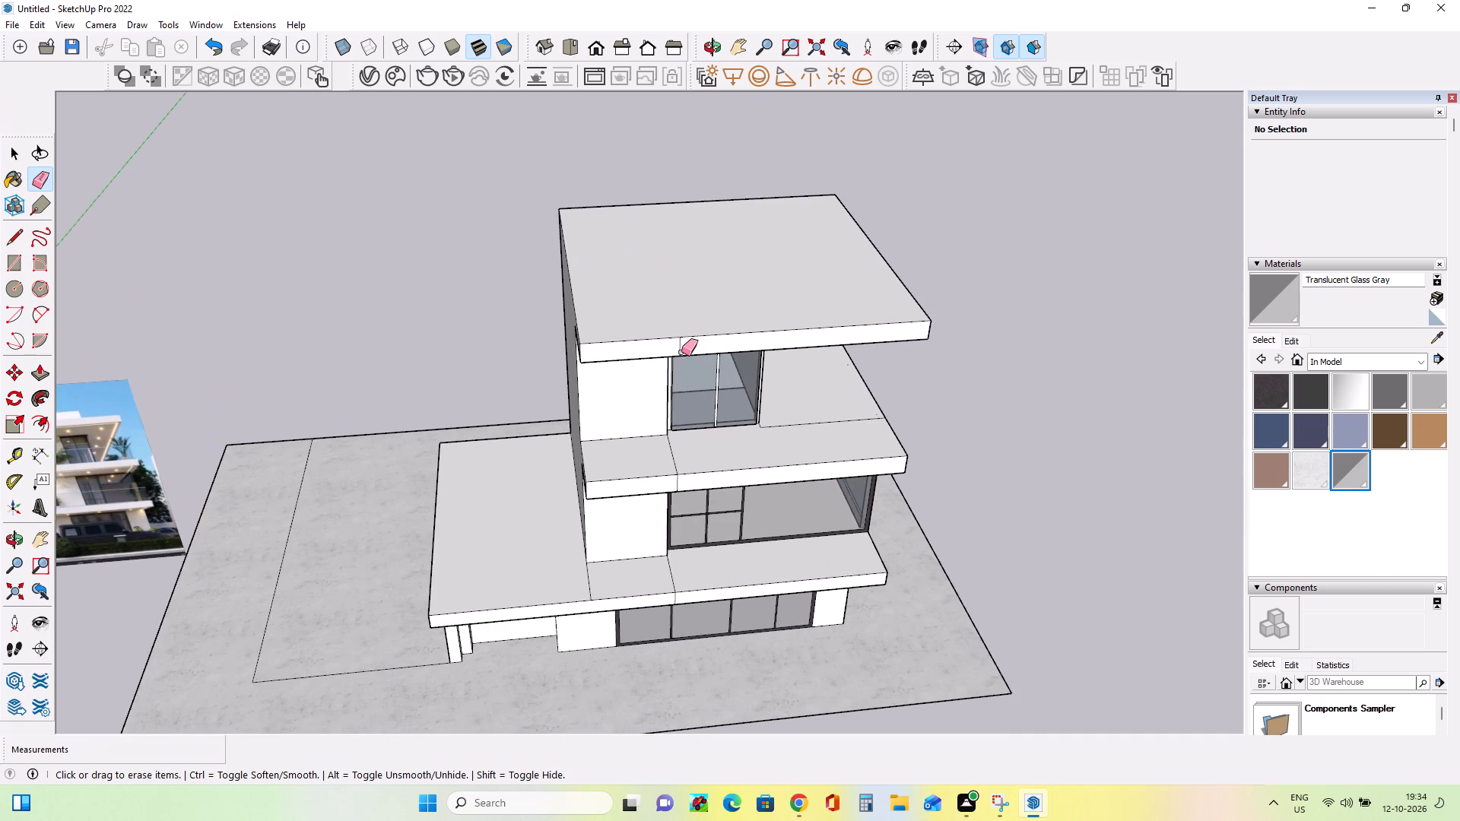
click(680, 349)
middle_drag(699, 362, 636, 255)
scroll(654, 270, down, 2)
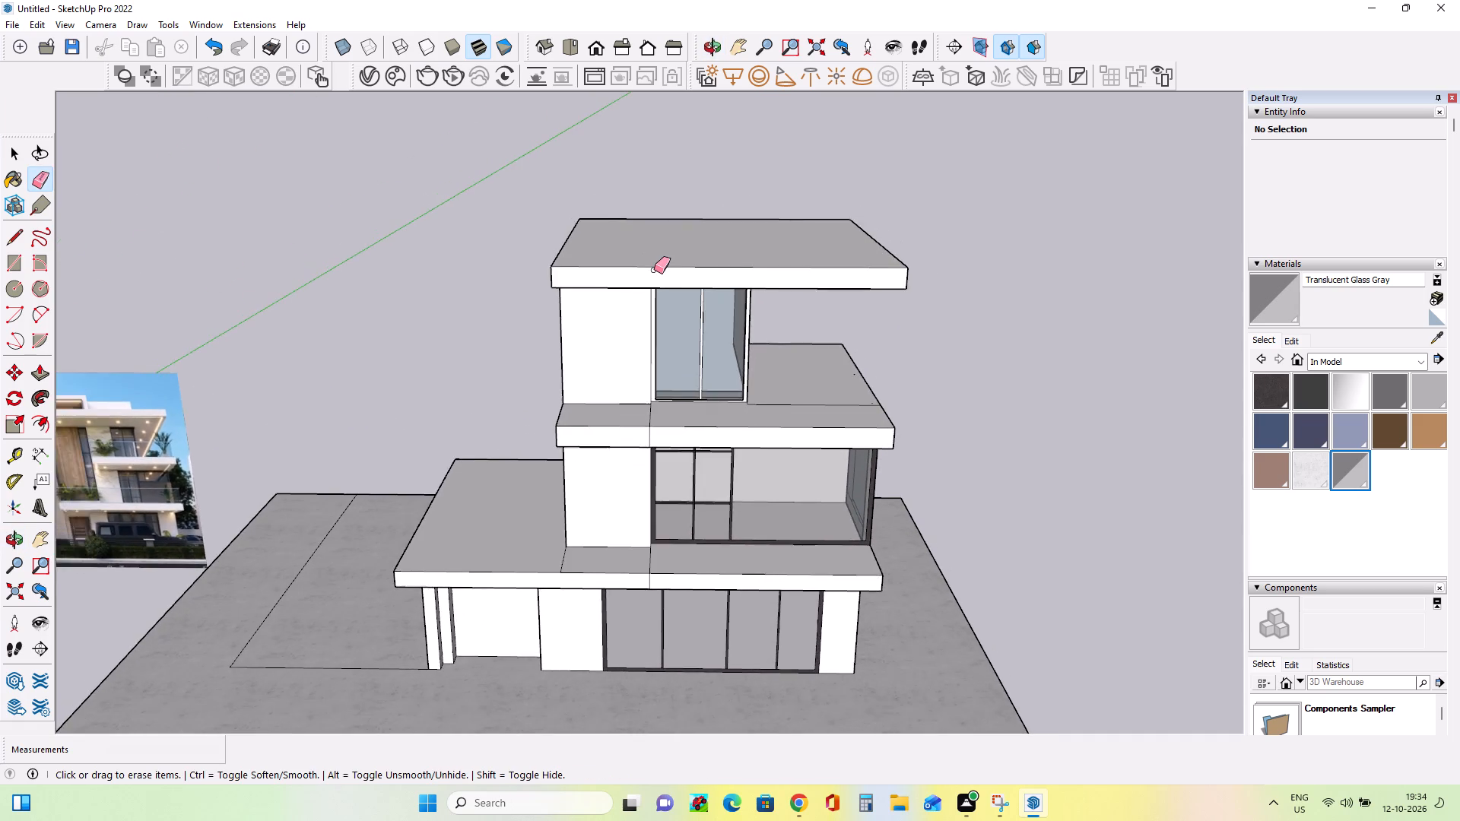
Examine the balcony edges and glass railings in the facade reference image against the model's front elevation.
scroll(654, 270, down, 2)
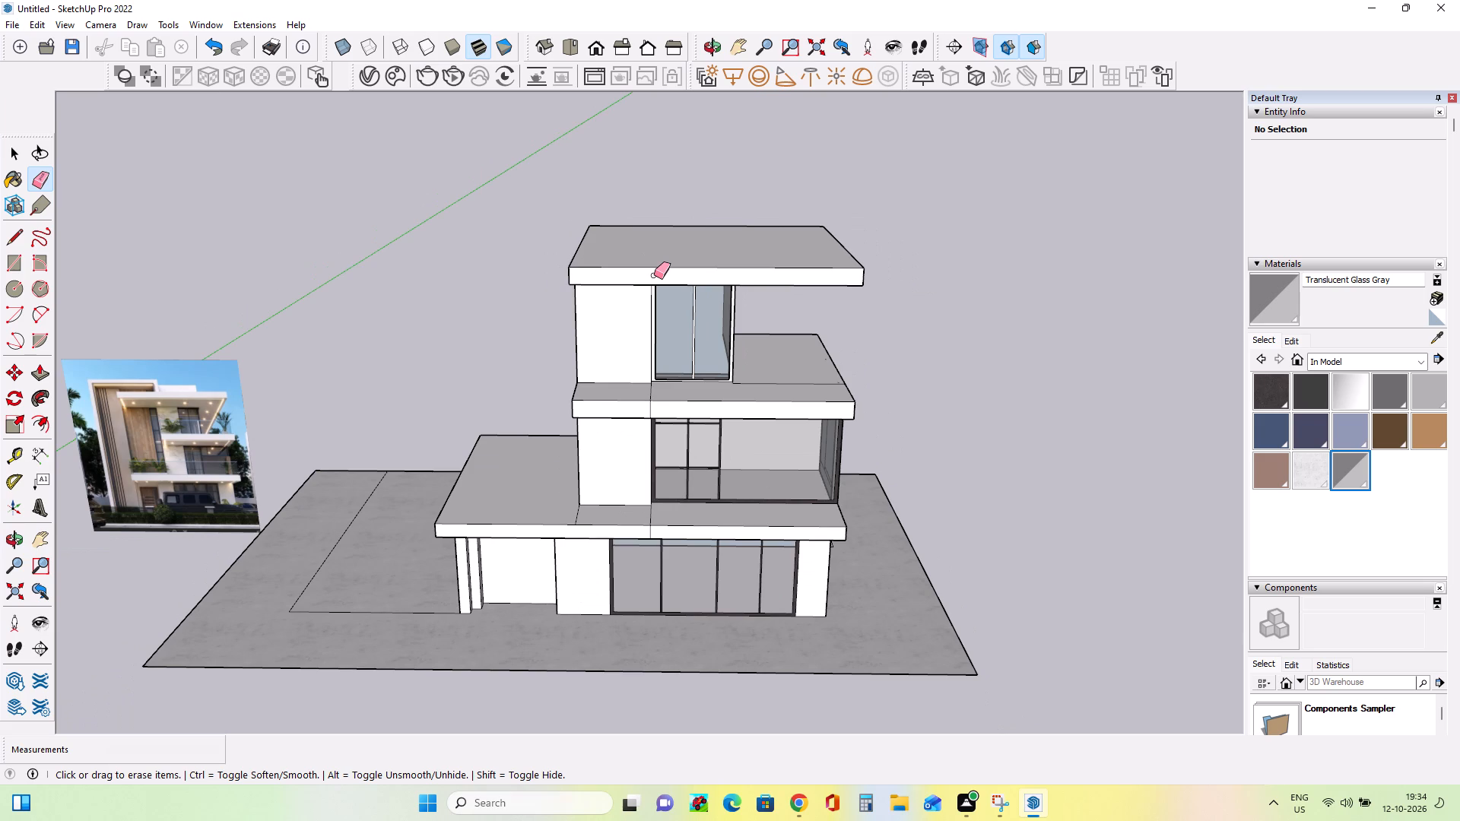
middle_drag(890, 362, 883, 347)
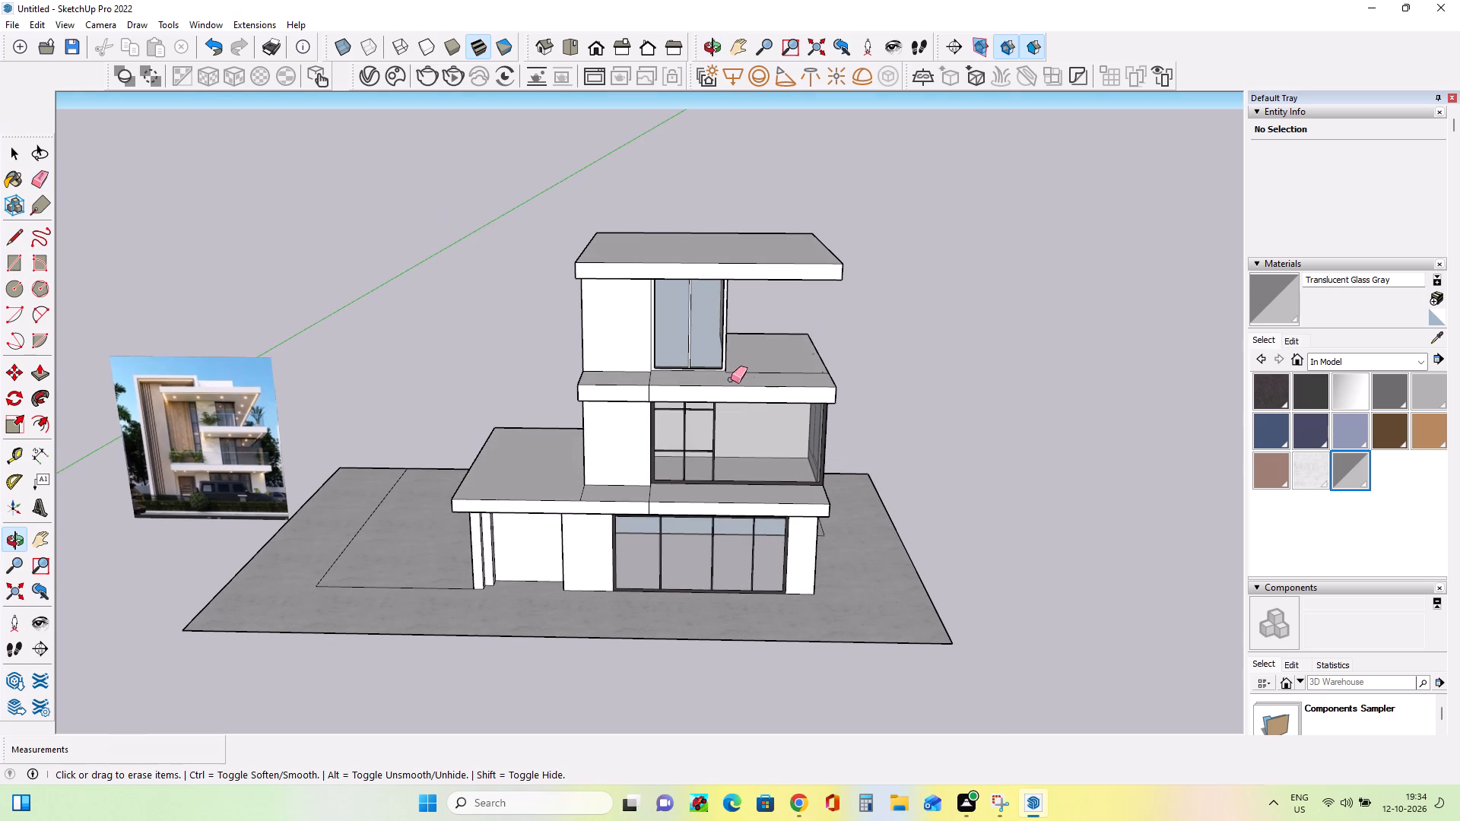
scroll(198, 469, up, 11)
middle_click(246, 445)
scroll(246, 445, up, 1)
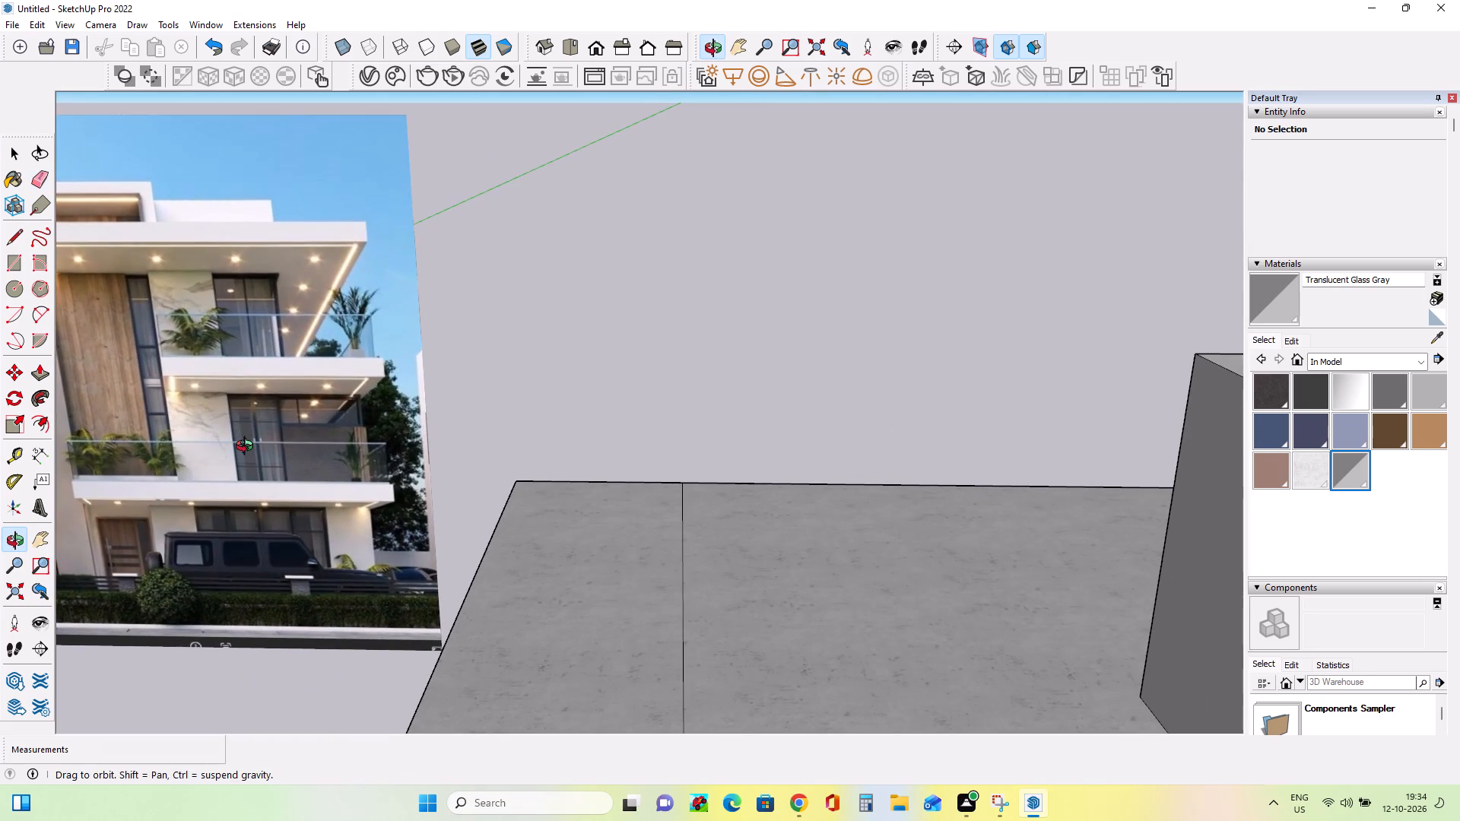
scroll(205, 420, down, 12)
scroll(161, 393, up, 3)
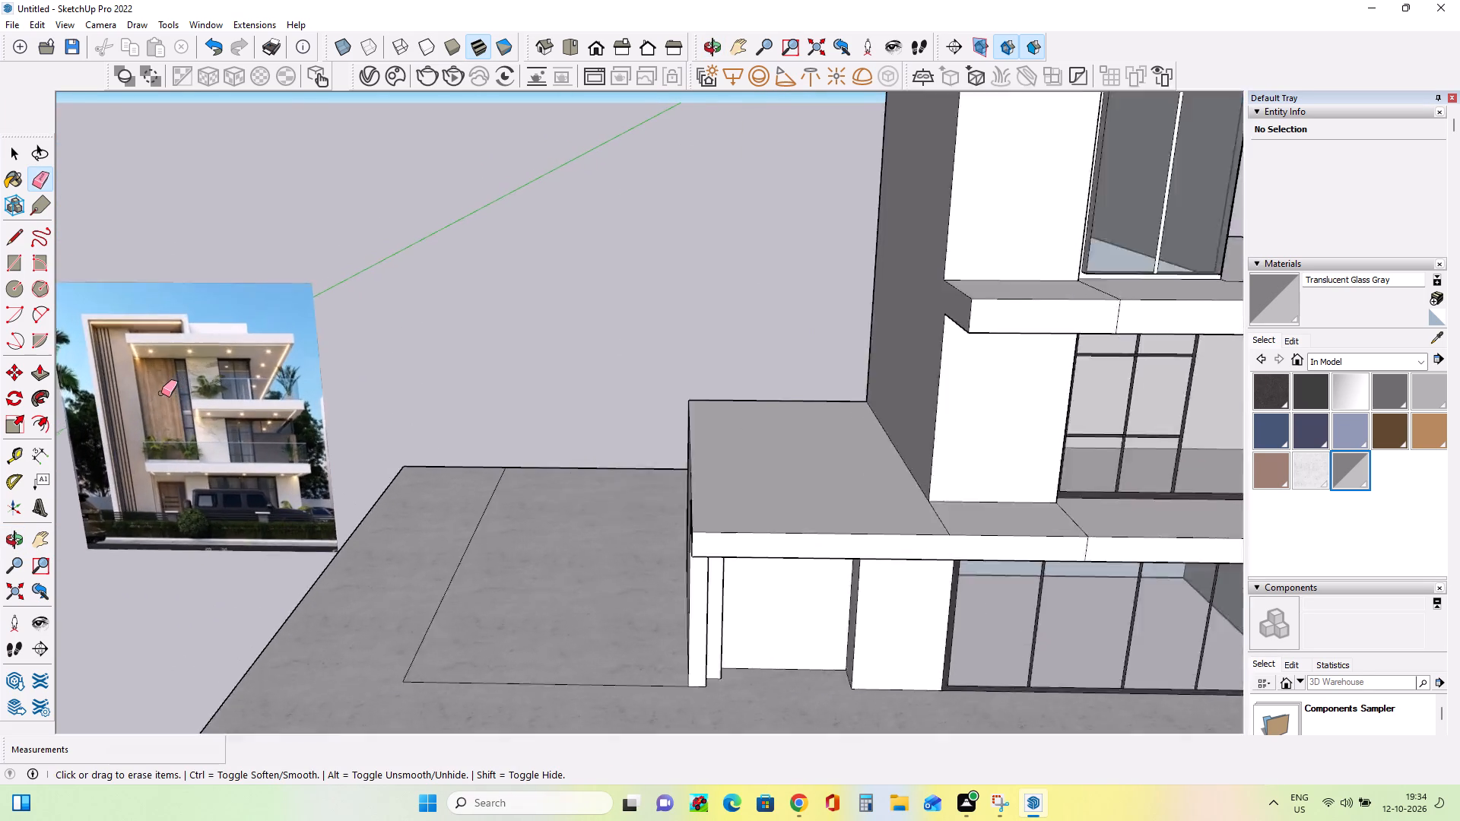
scroll(161, 393, up, 16)
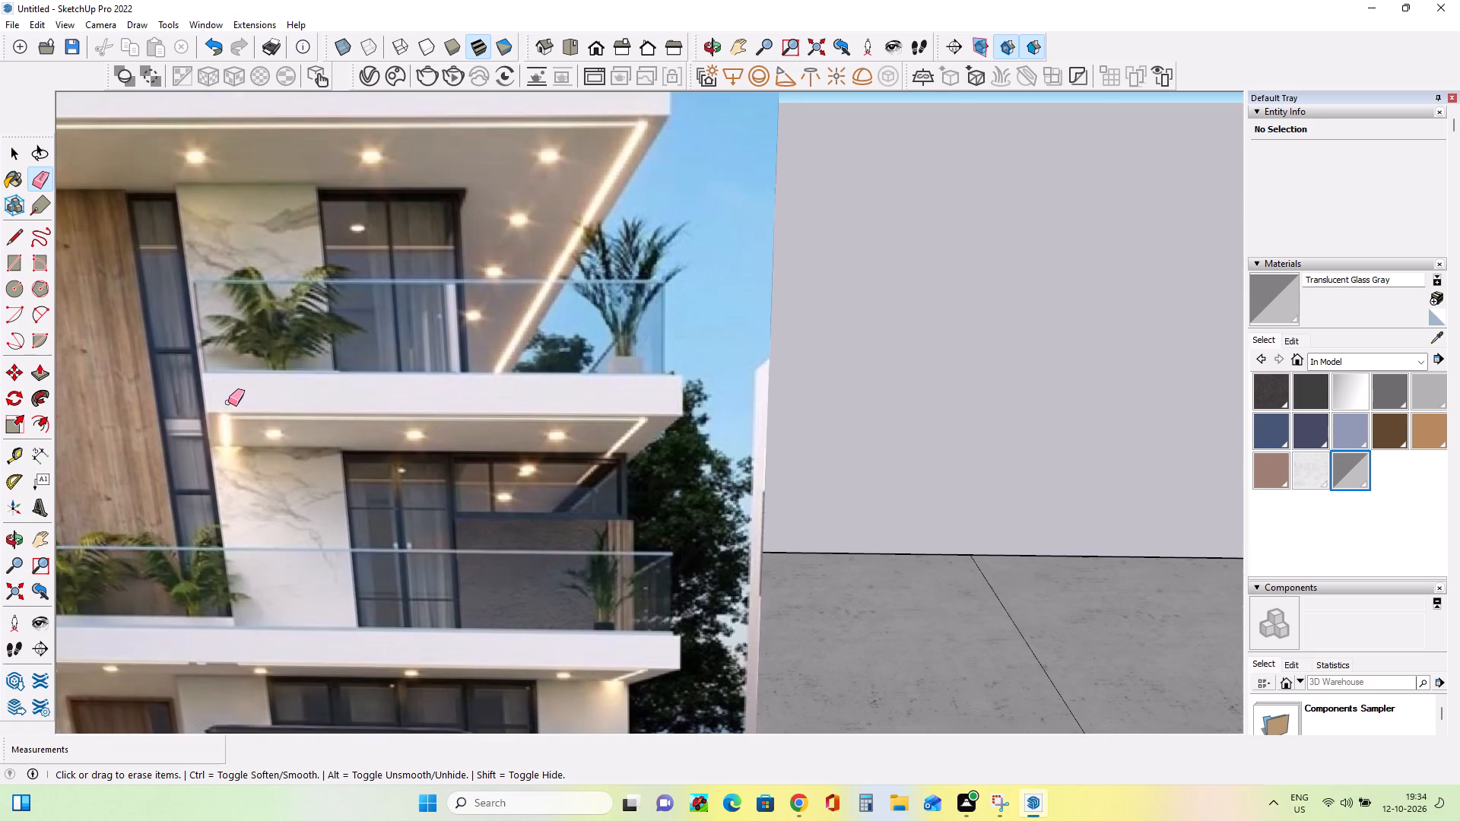
scroll(228, 402, down, 14)
scroll(230, 404, down, 9)
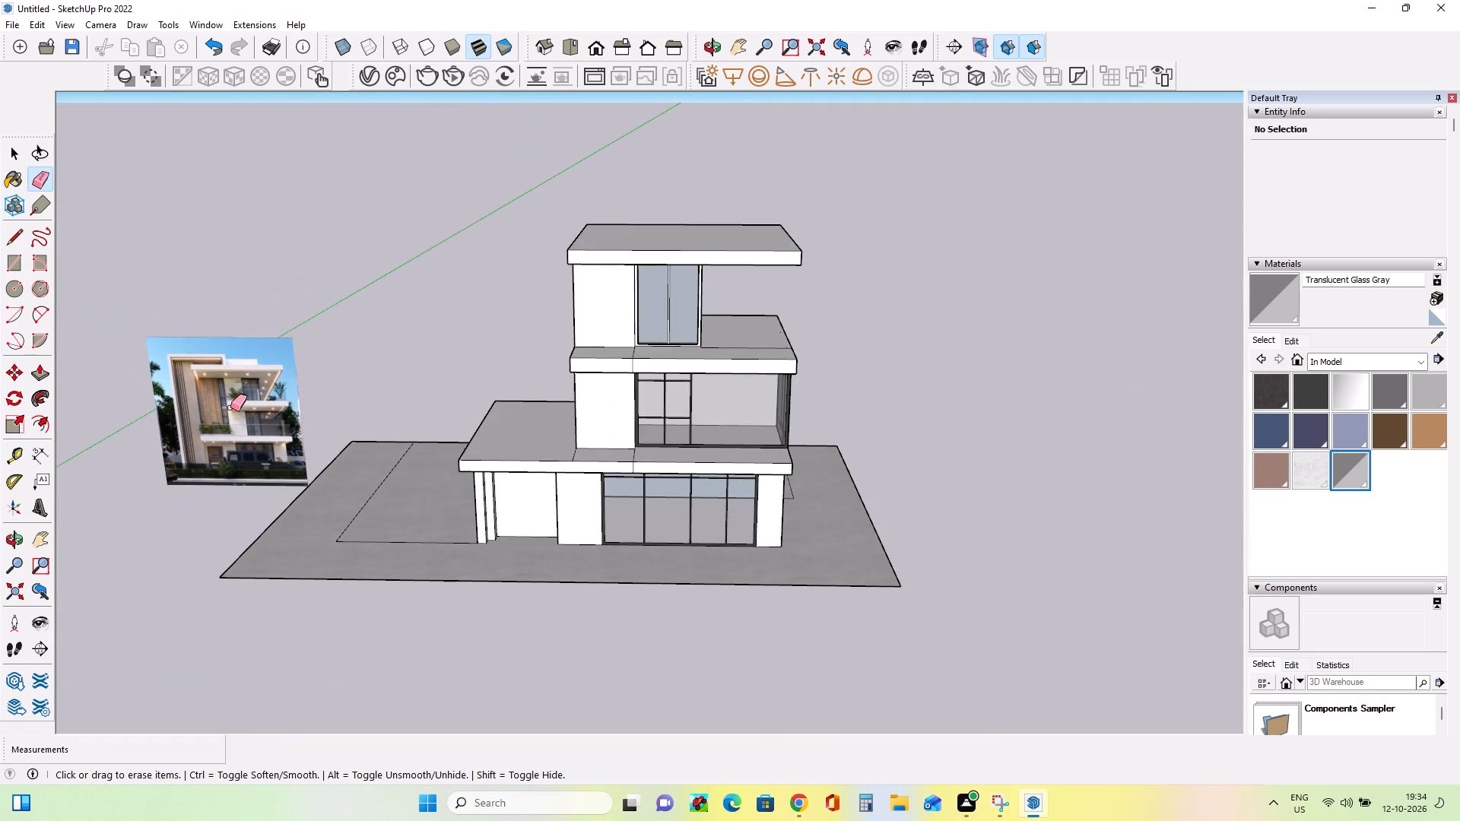
middle_drag(550, 391, 576, 366)
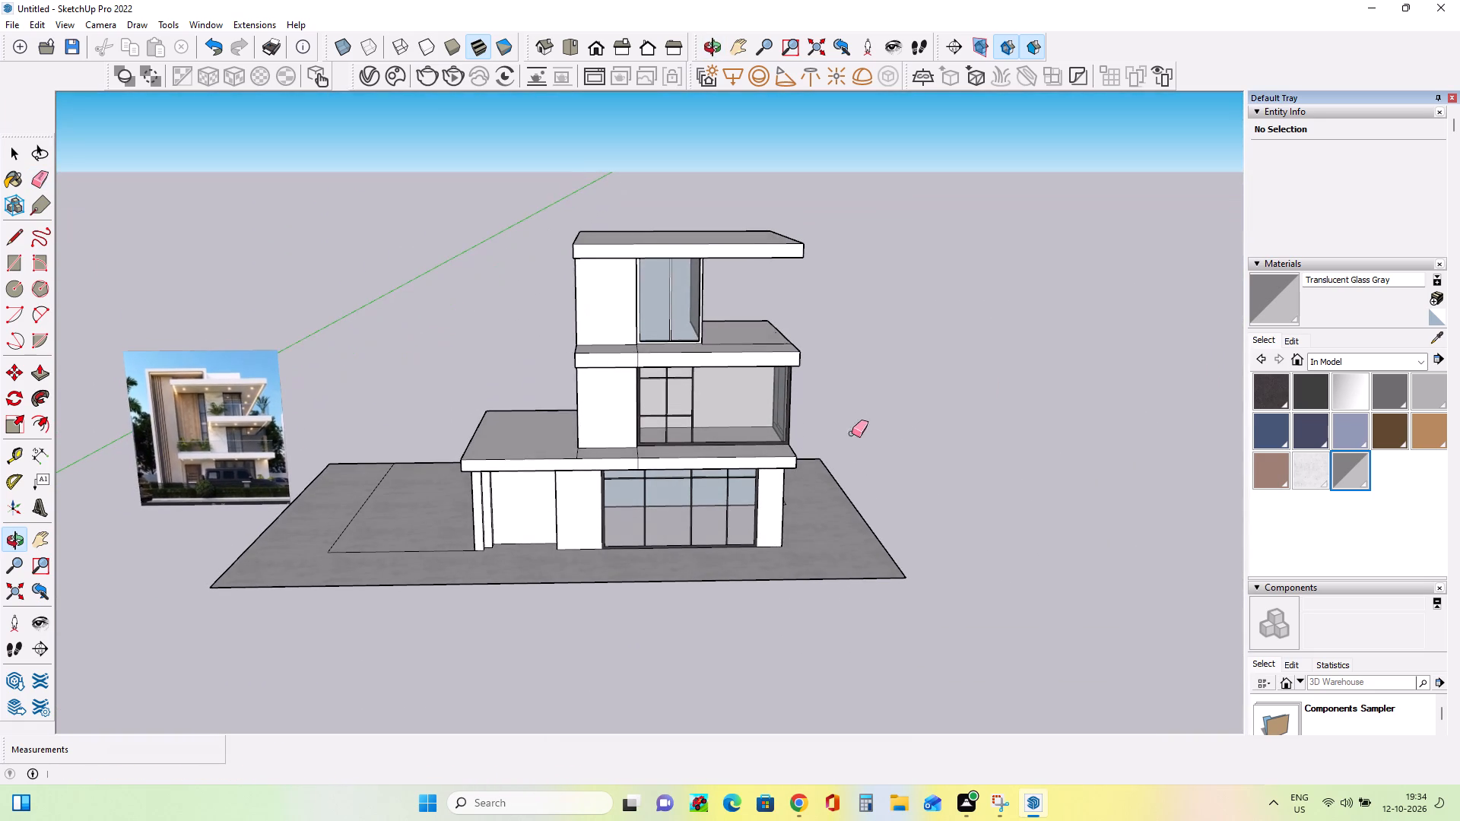
middle_drag(843, 449, 833, 440)
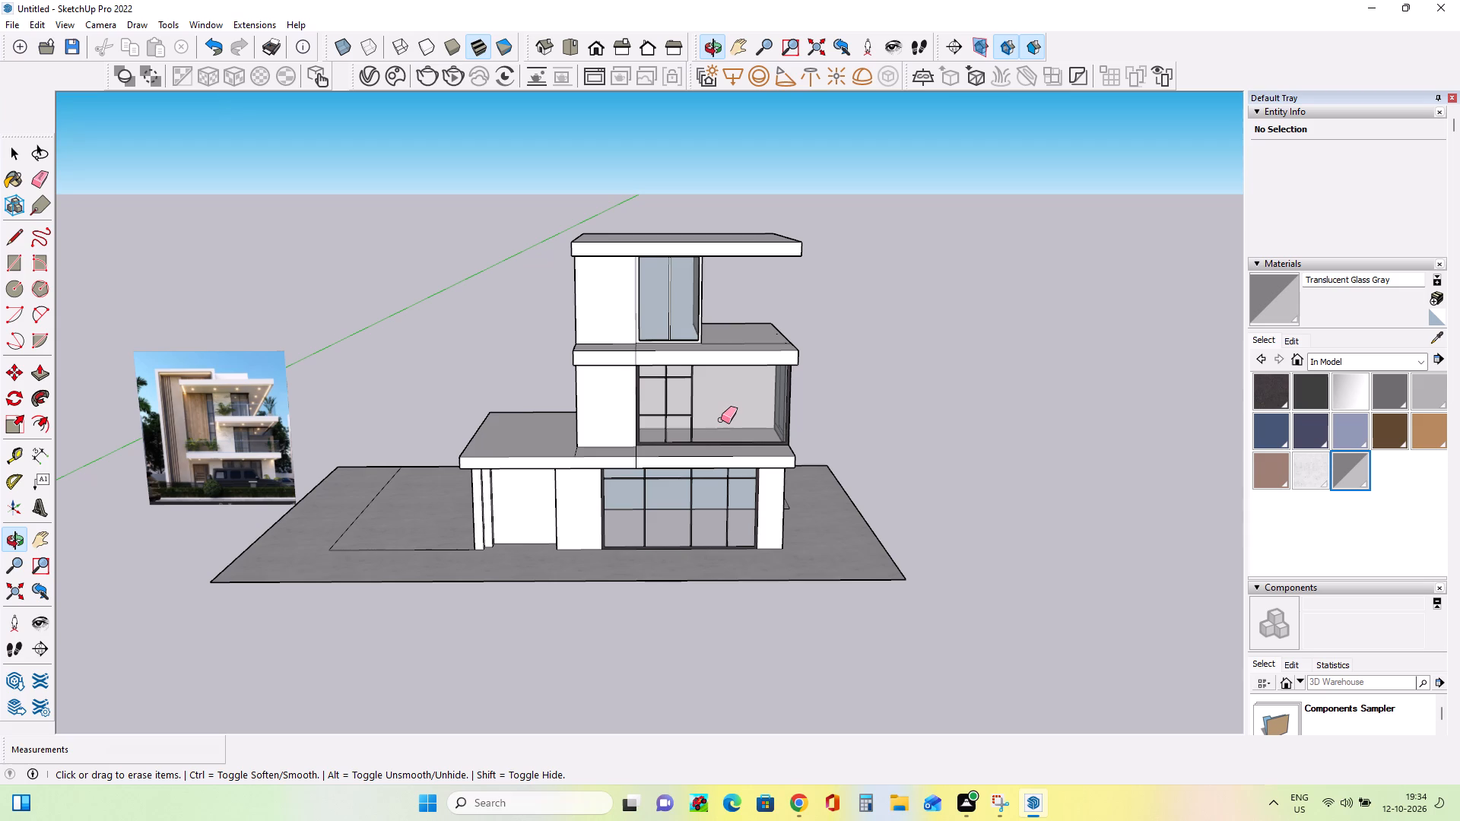
middle_drag(832, 446, 795, 458)
scroll(237, 430, up, 10)
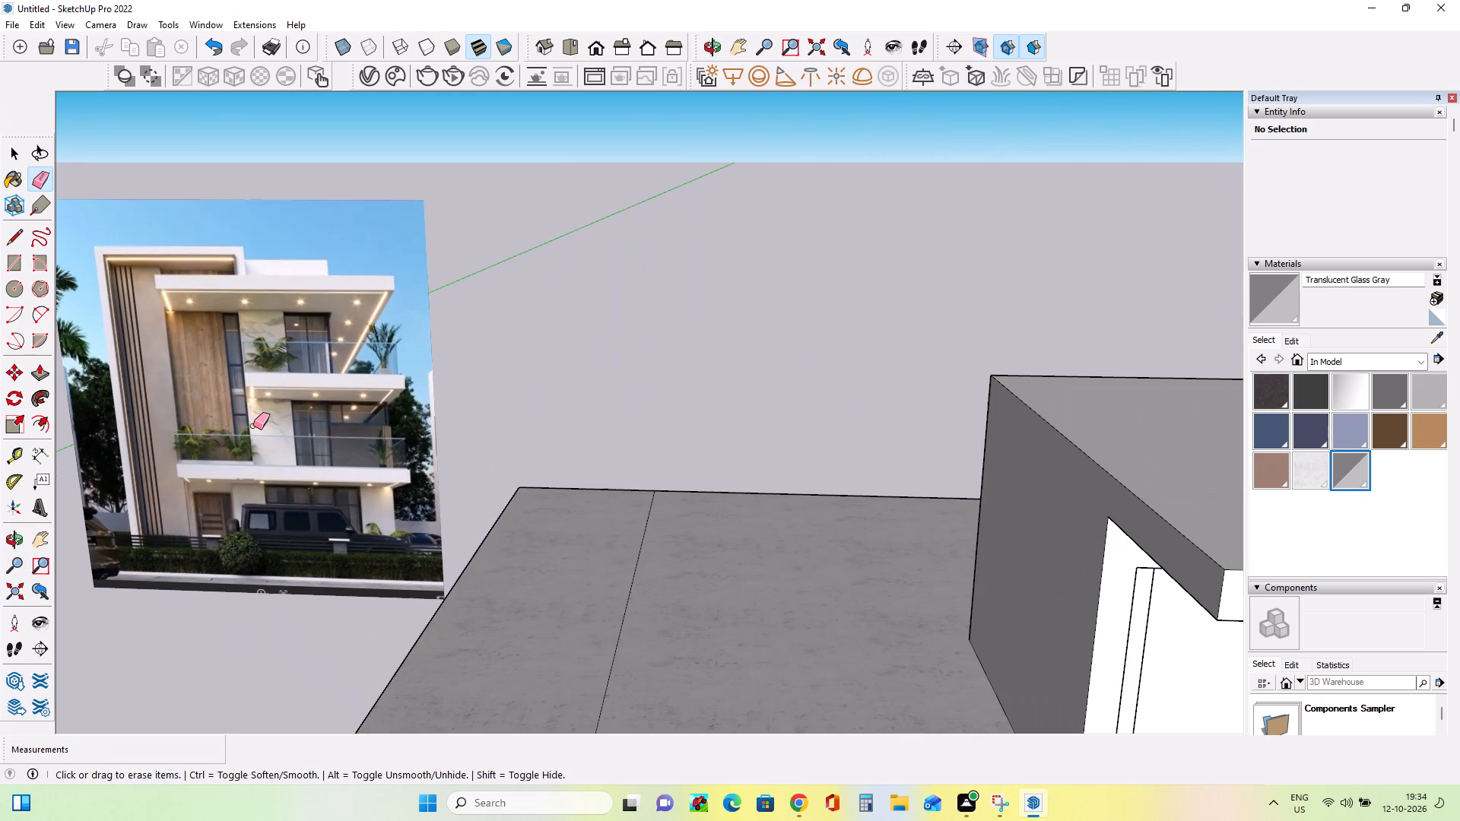
scroll(253, 426, down, 3)
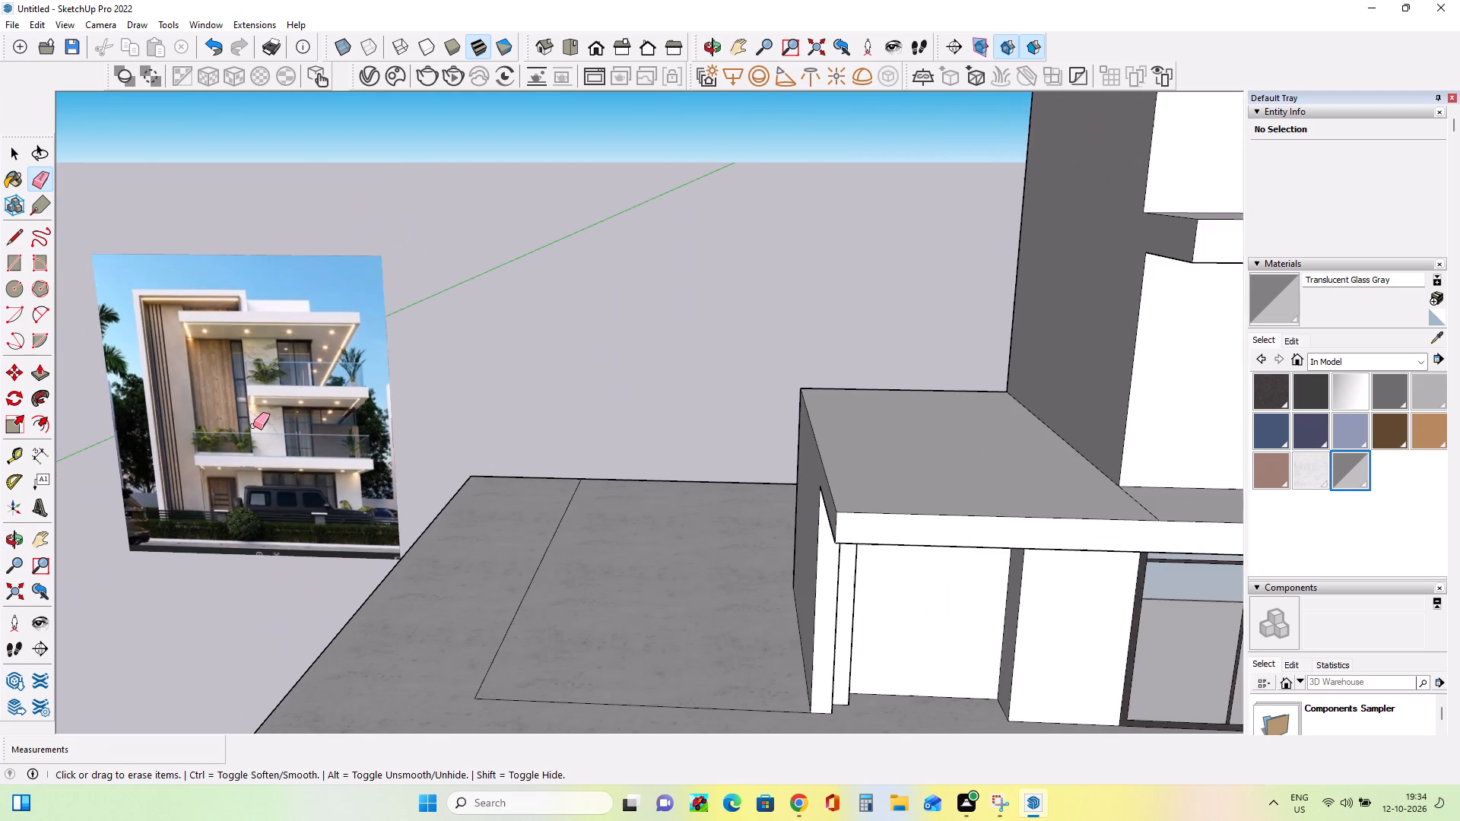
scroll(253, 426, down, 9)
Erase the seam line across the top storey's floor slab, on both its upper surface and its front band.
middle_drag(586, 423, 648, 444)
scroll(610, 360, up, 6)
middle_drag(620, 383, 630, 417)
scroll(698, 402, down, 4)
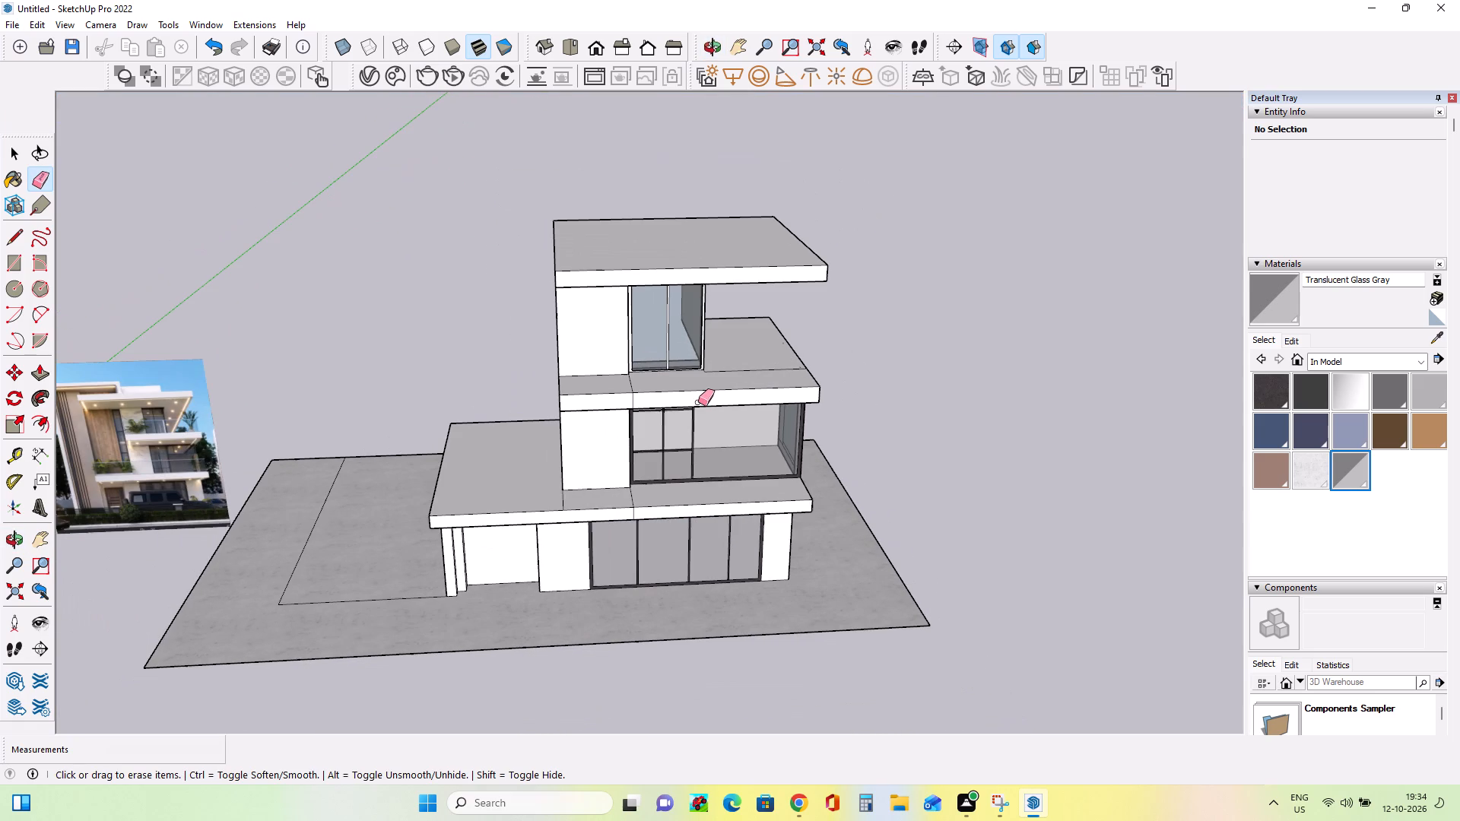
middle_drag(608, 413, 616, 440)
scroll(620, 401, up, 4)
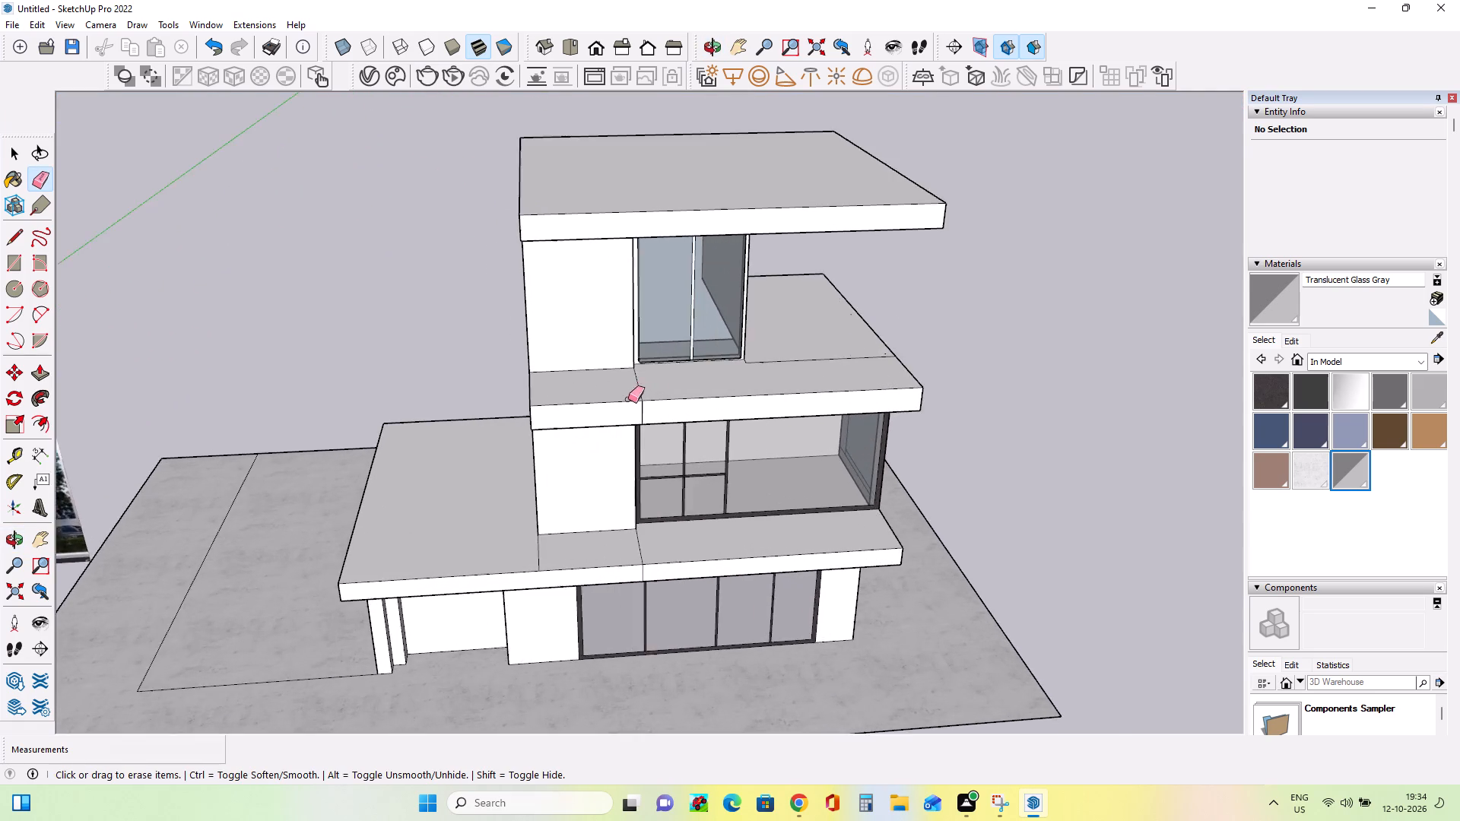
scroll(628, 399, up, 3)
drag(630, 391, 645, 391)
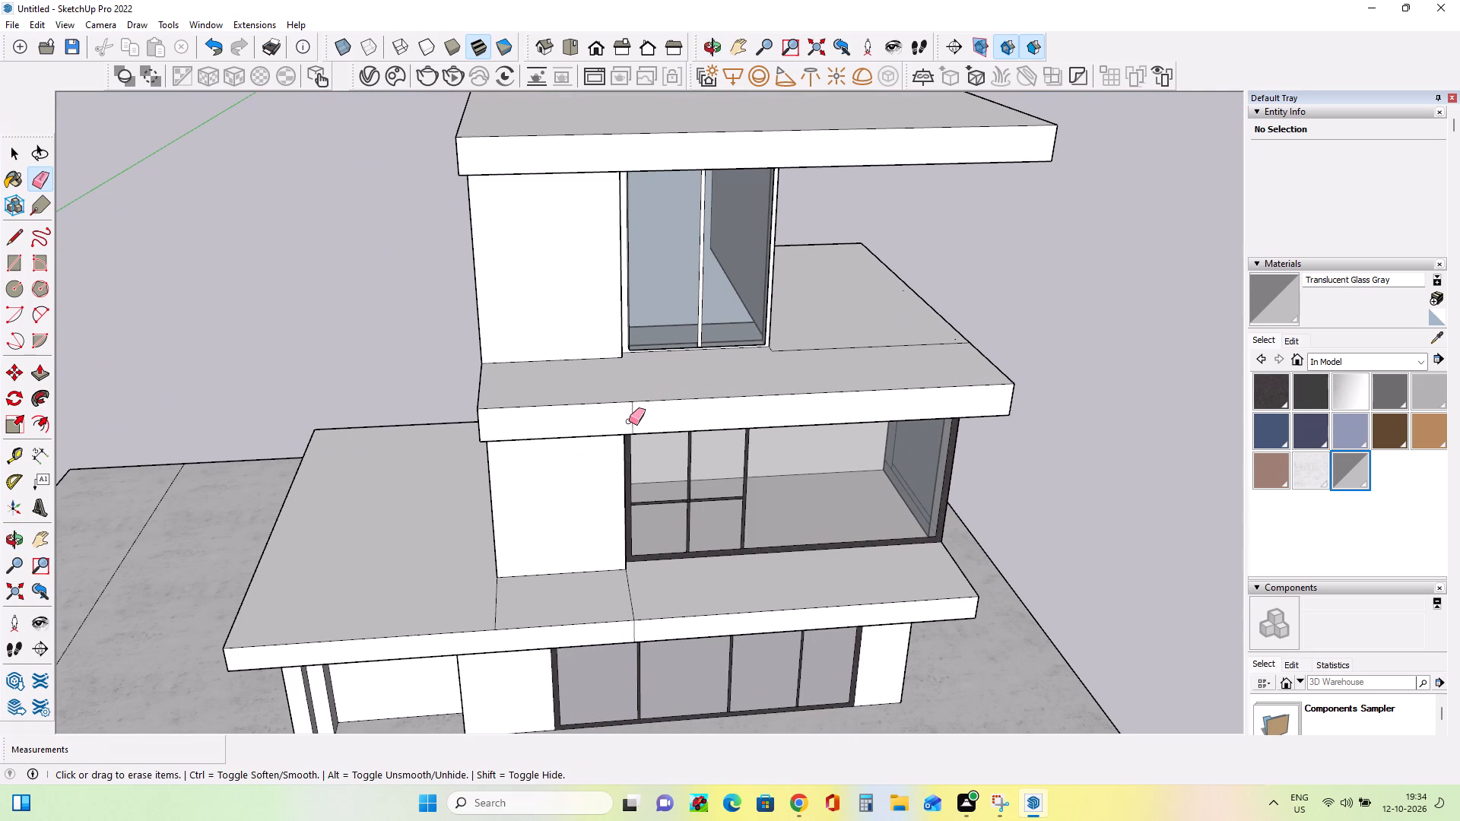
drag(629, 421, 645, 418)
middle_drag(652, 439, 689, 398)
scroll(699, 404, down, 7)
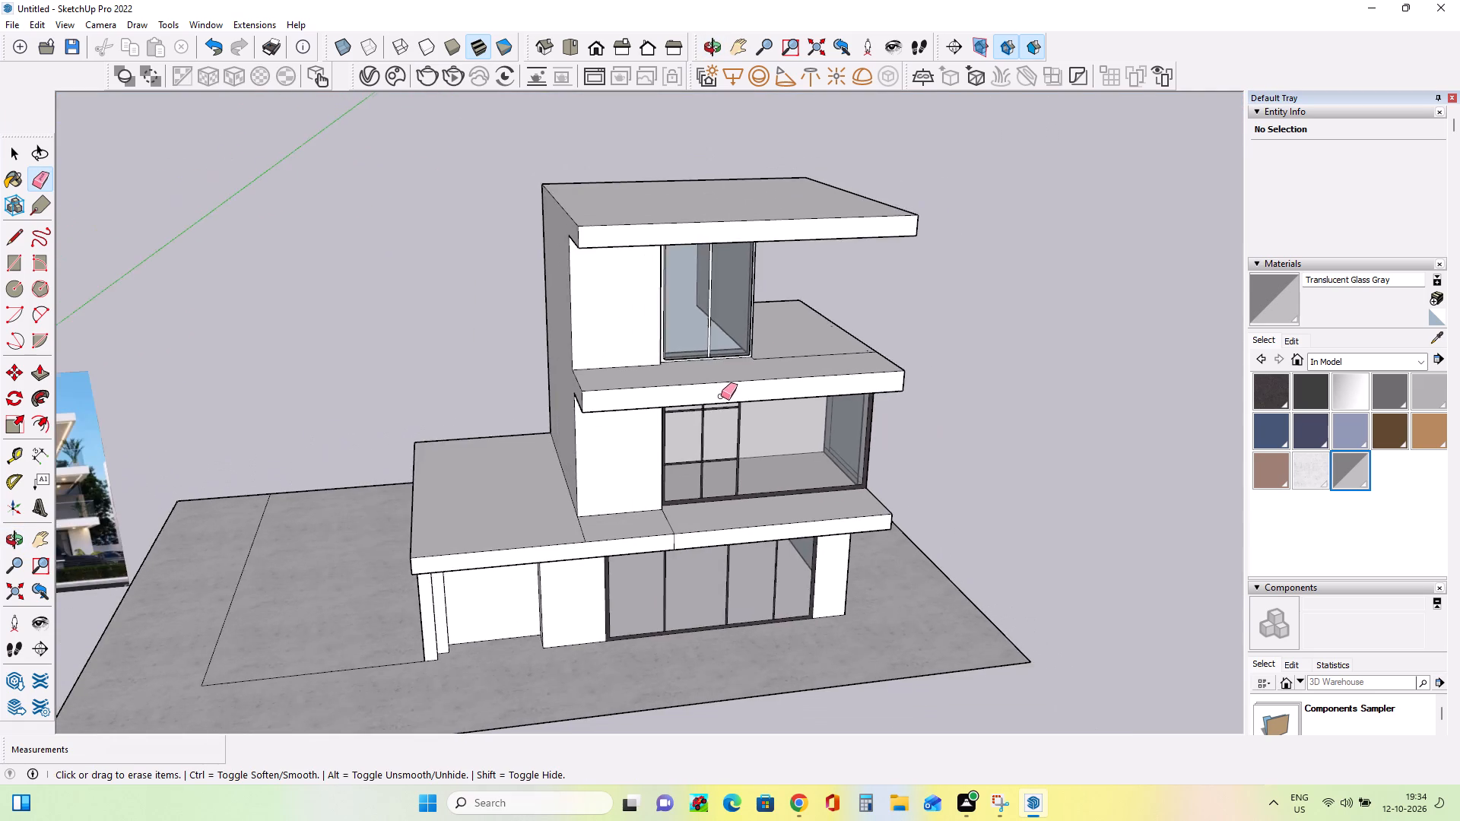
scroll(721, 396, down, 2)
Draw a thin rectangle about 6' 11 3/8" by 1/2" along the front edge of the top storey's floor slab.
middle_drag(722, 416, 720, 465)
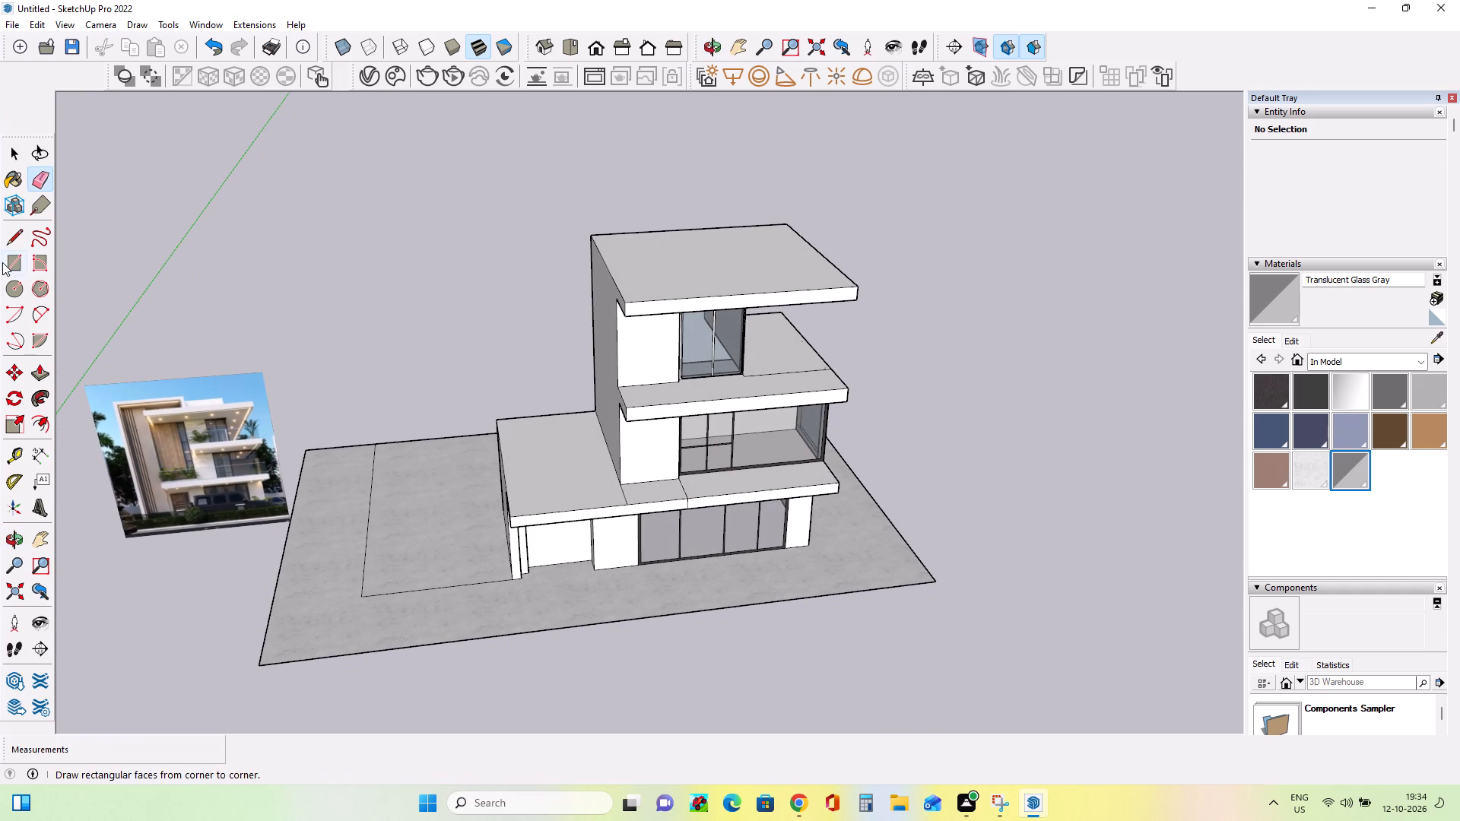
click(5, 261)
middle_drag(678, 401, 681, 437)
scroll(627, 439, up, 7)
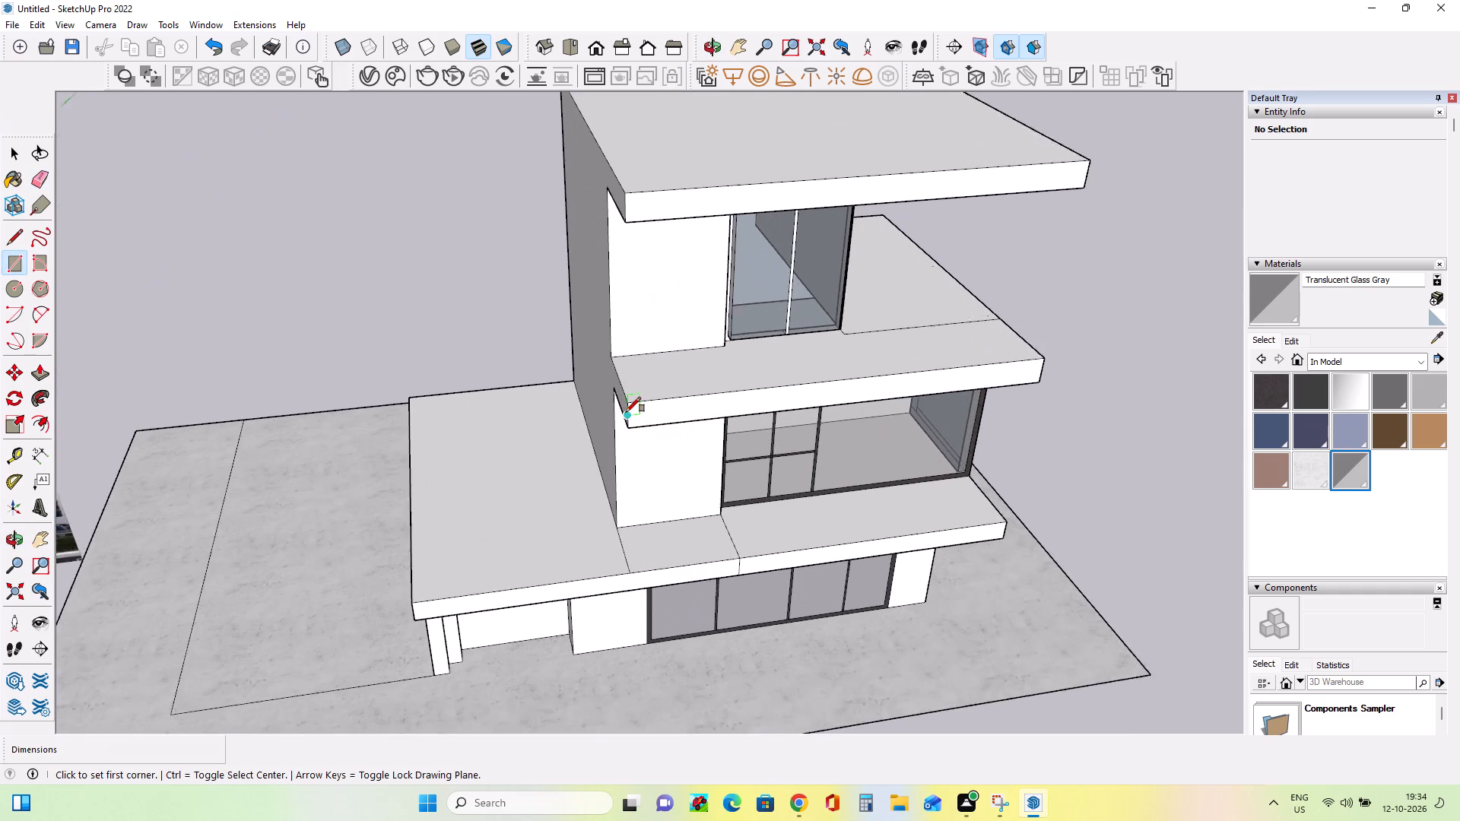
click(630, 401)
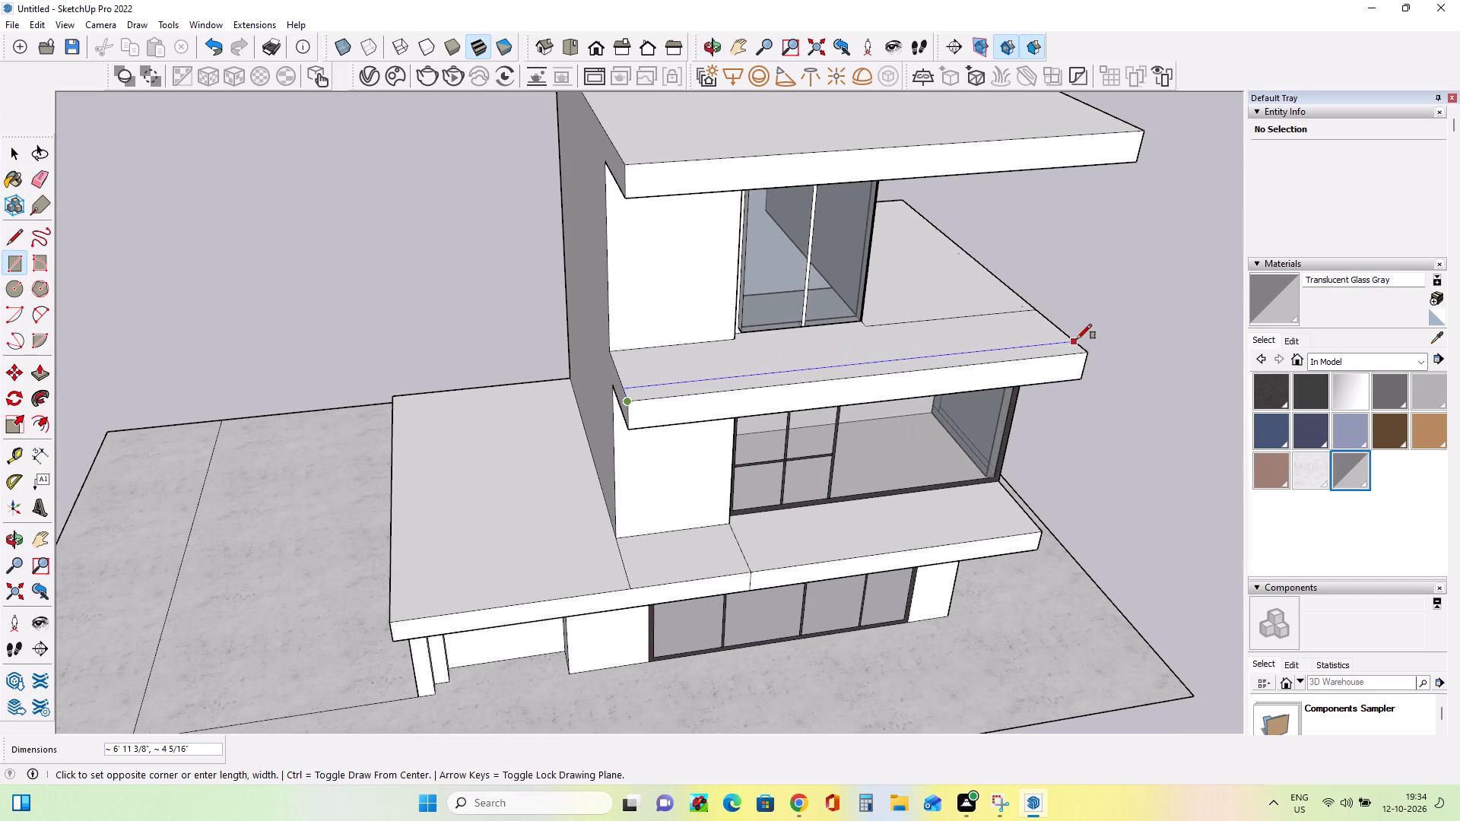
scroll(1077, 341, up, 6)
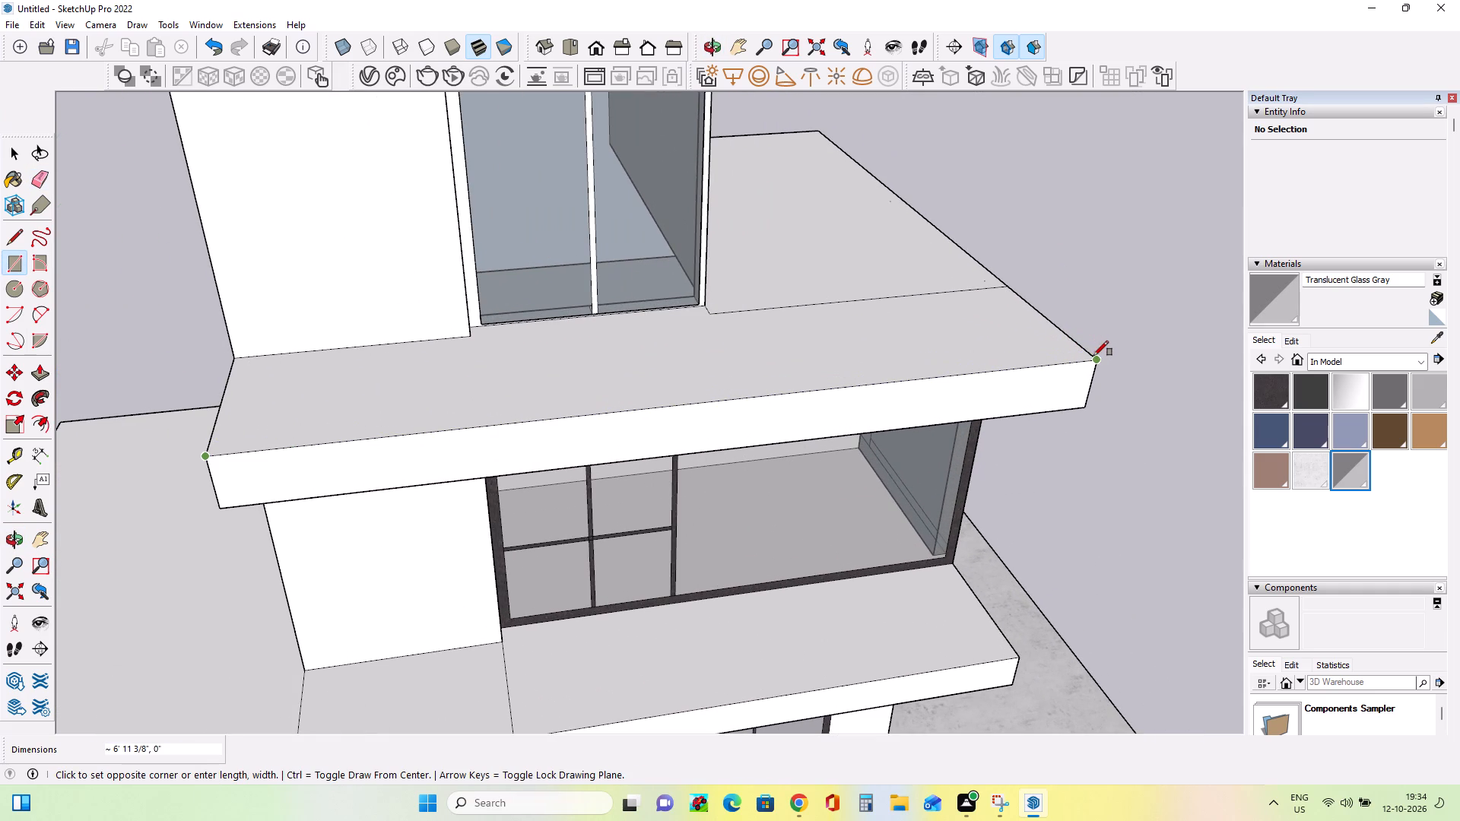
scroll(1089, 355, up, 4)
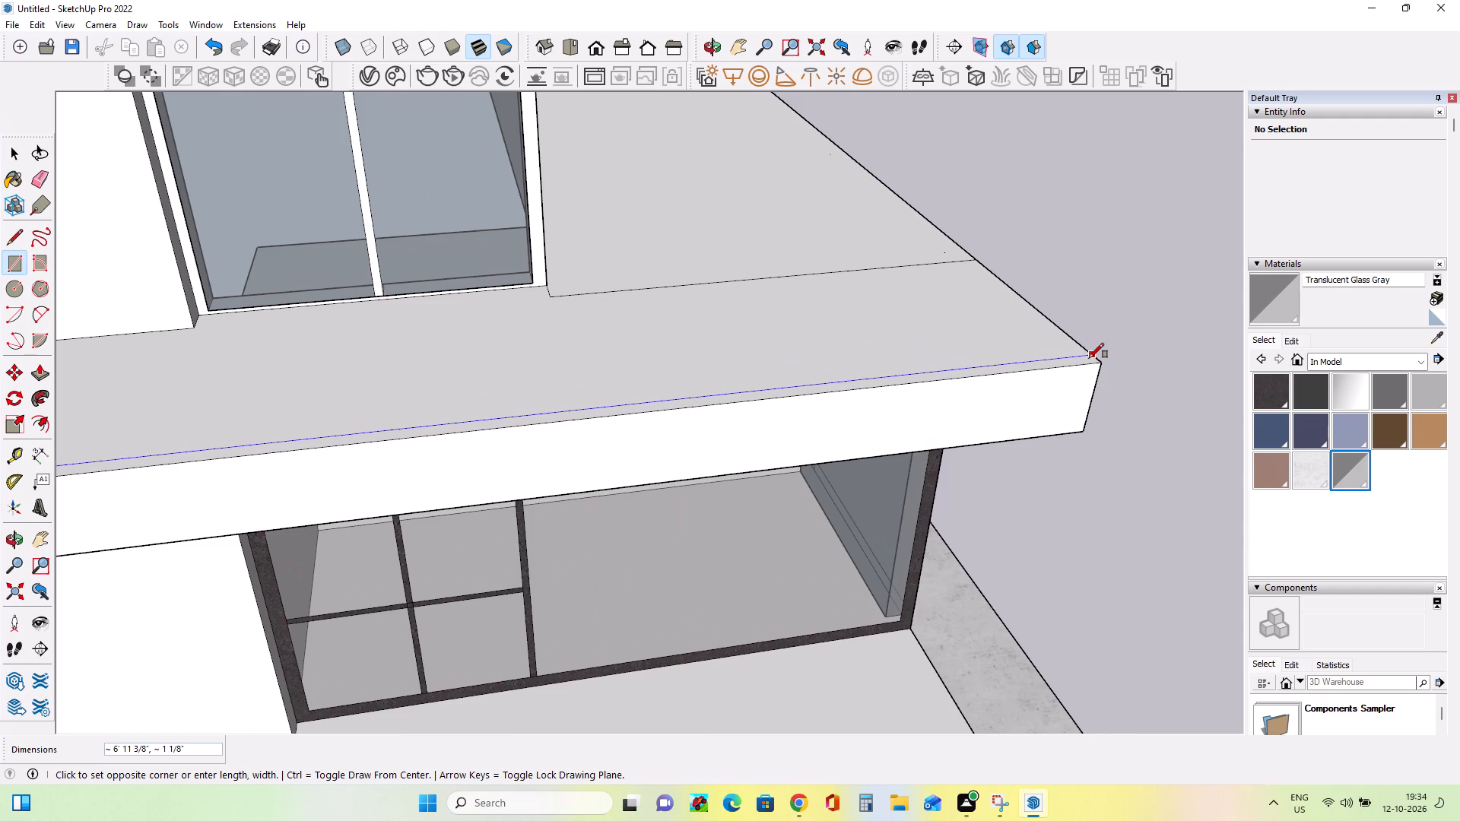
scroll(1090, 359, up, 6)
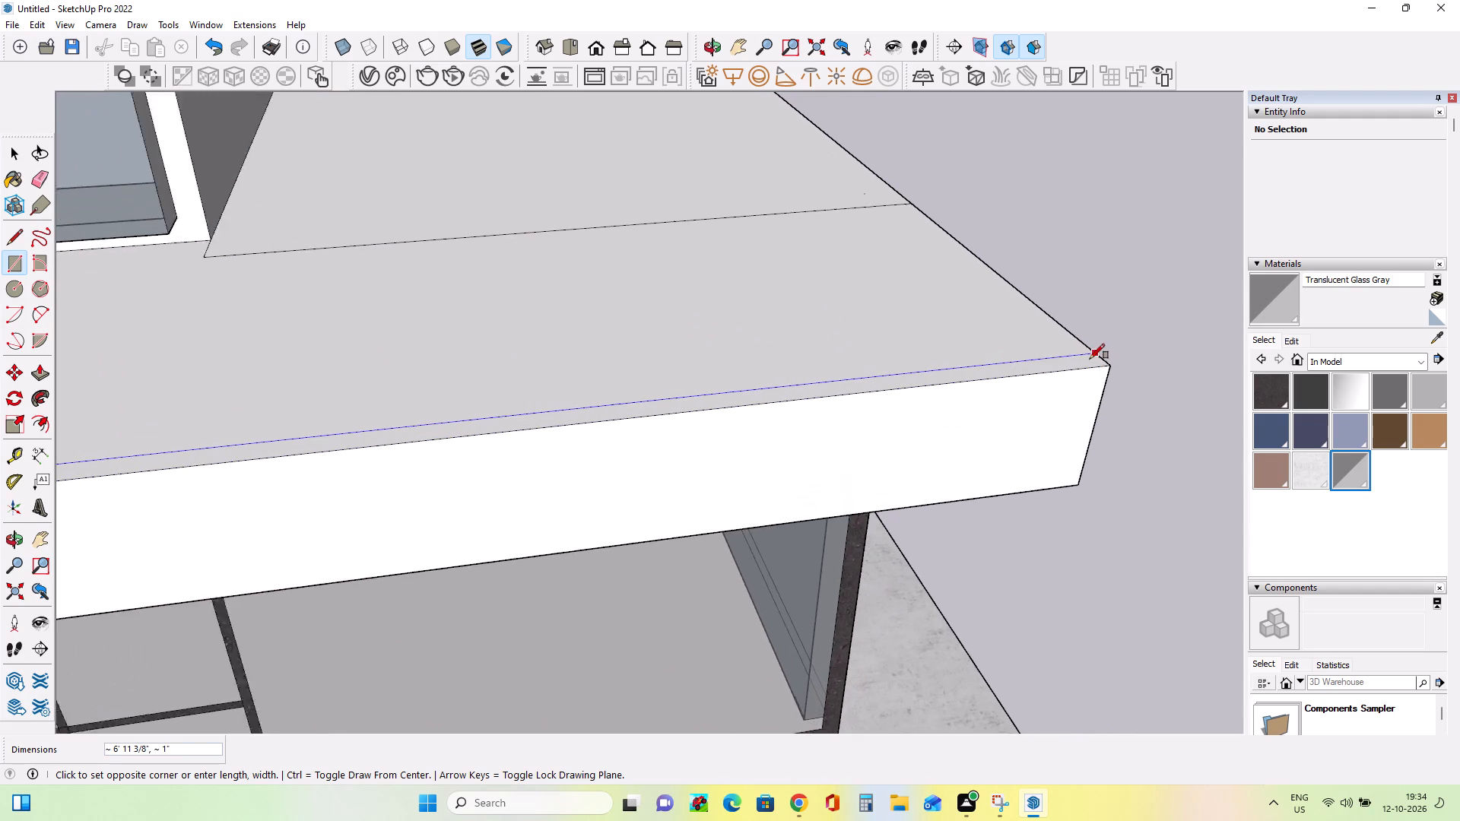
scroll(1090, 359, up, 1)
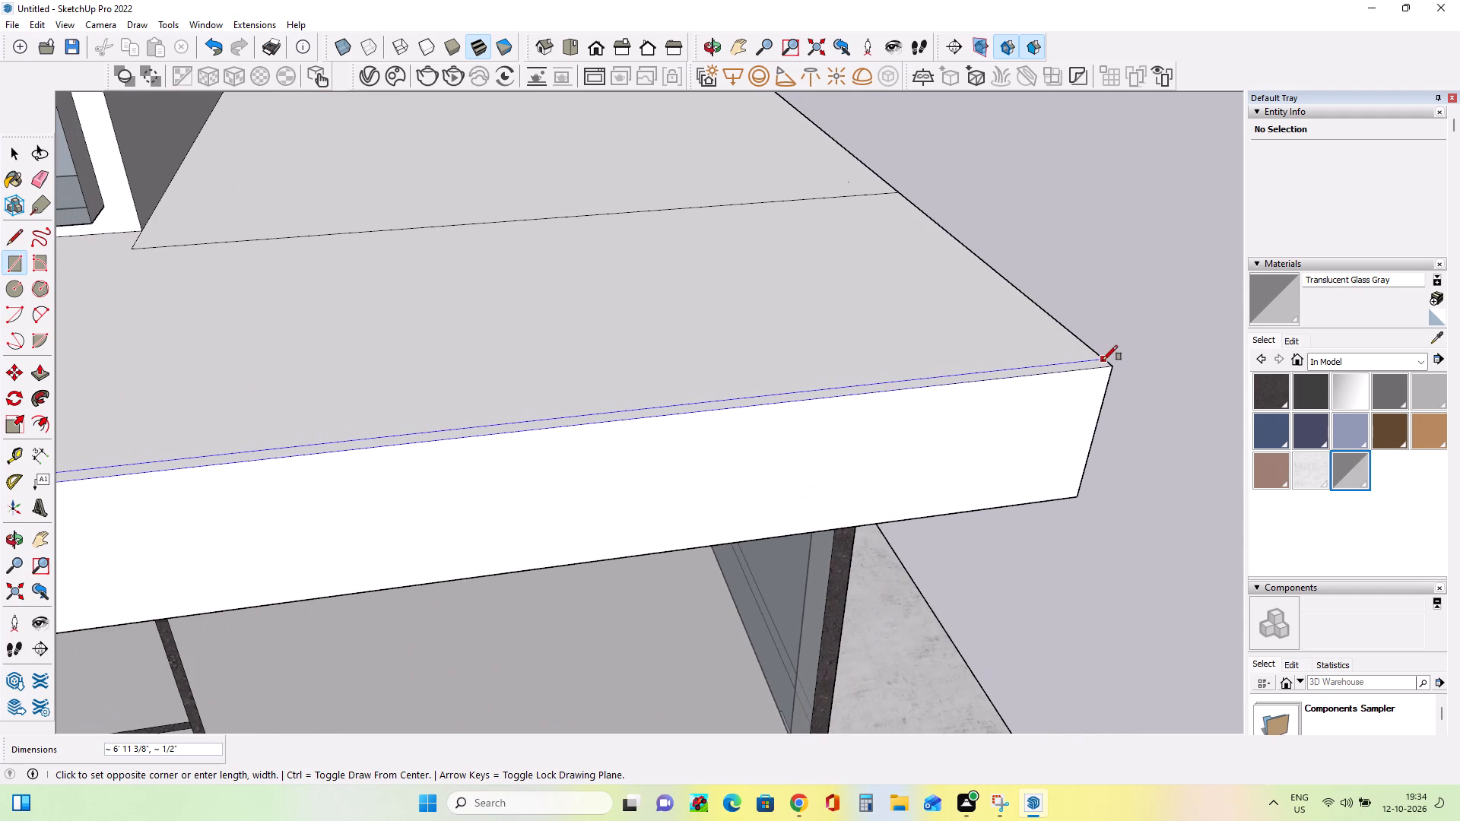
click(1103, 361)
scroll(751, 379, down, 4)
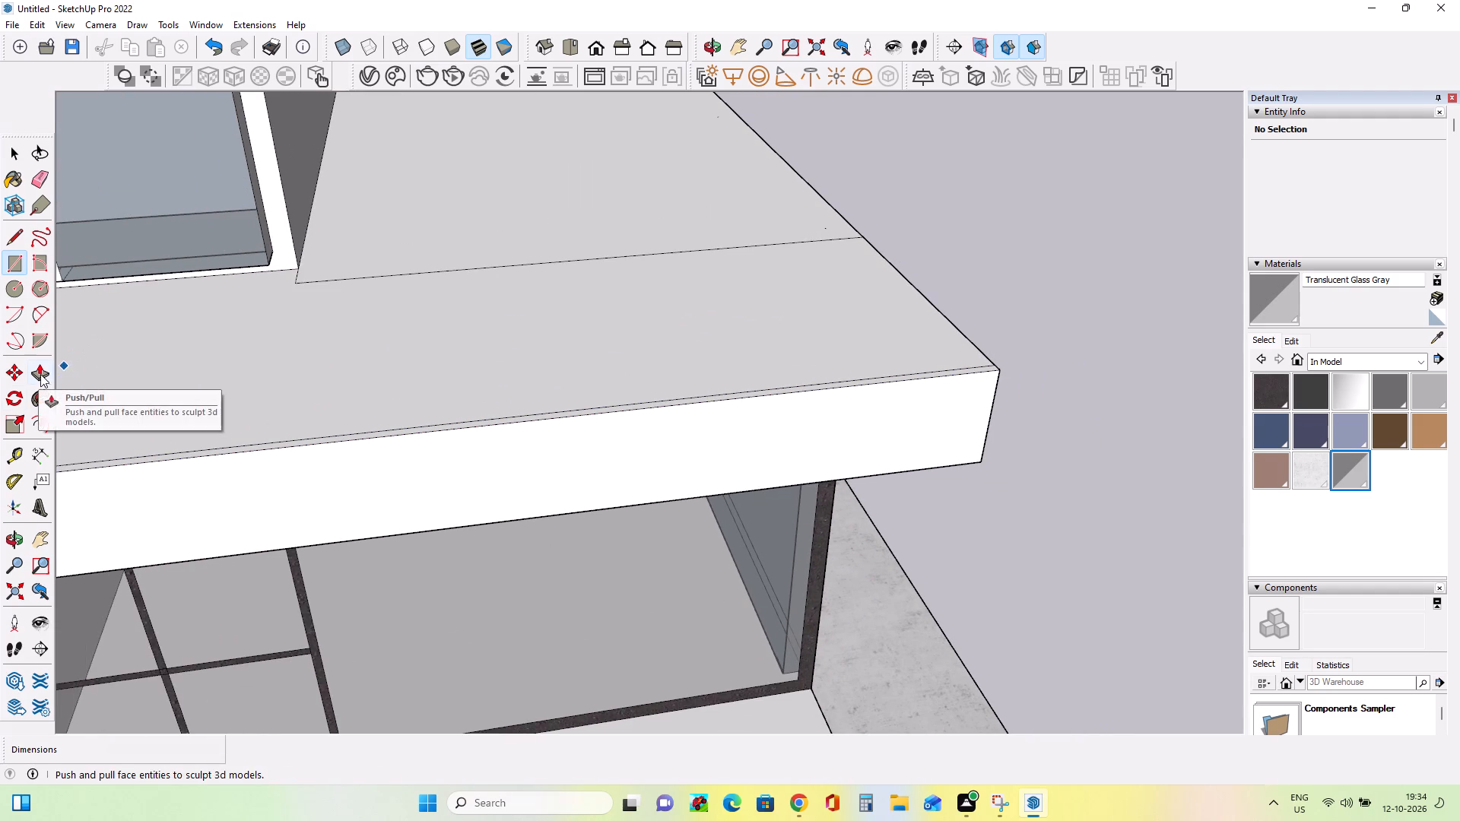
Pull the thin front-edge strip up 6 1/2" to form a balcony railing panel.
click(70, 369)
click(42, 378)
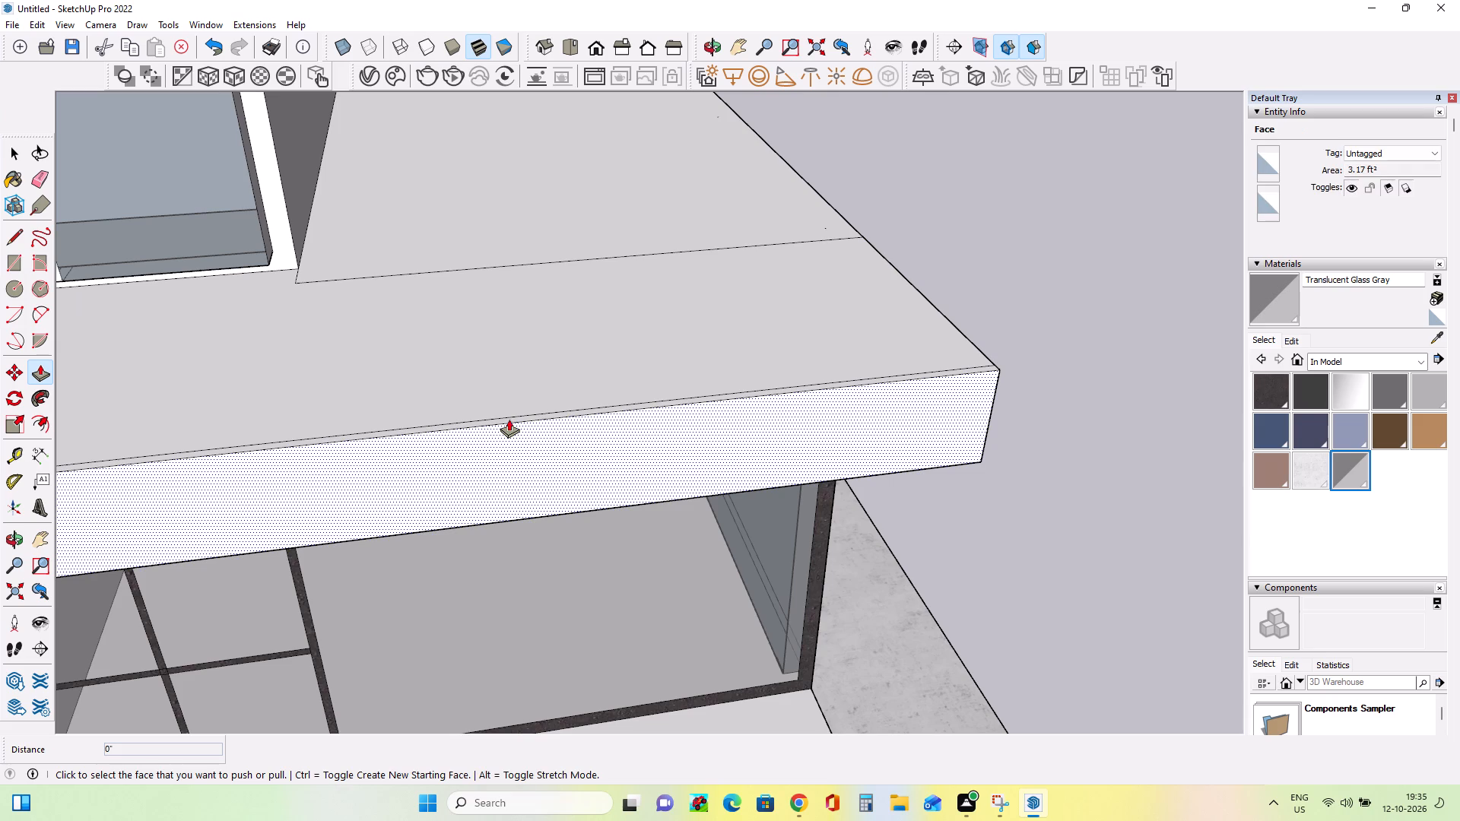
click(509, 419)
middle_click(500, 287)
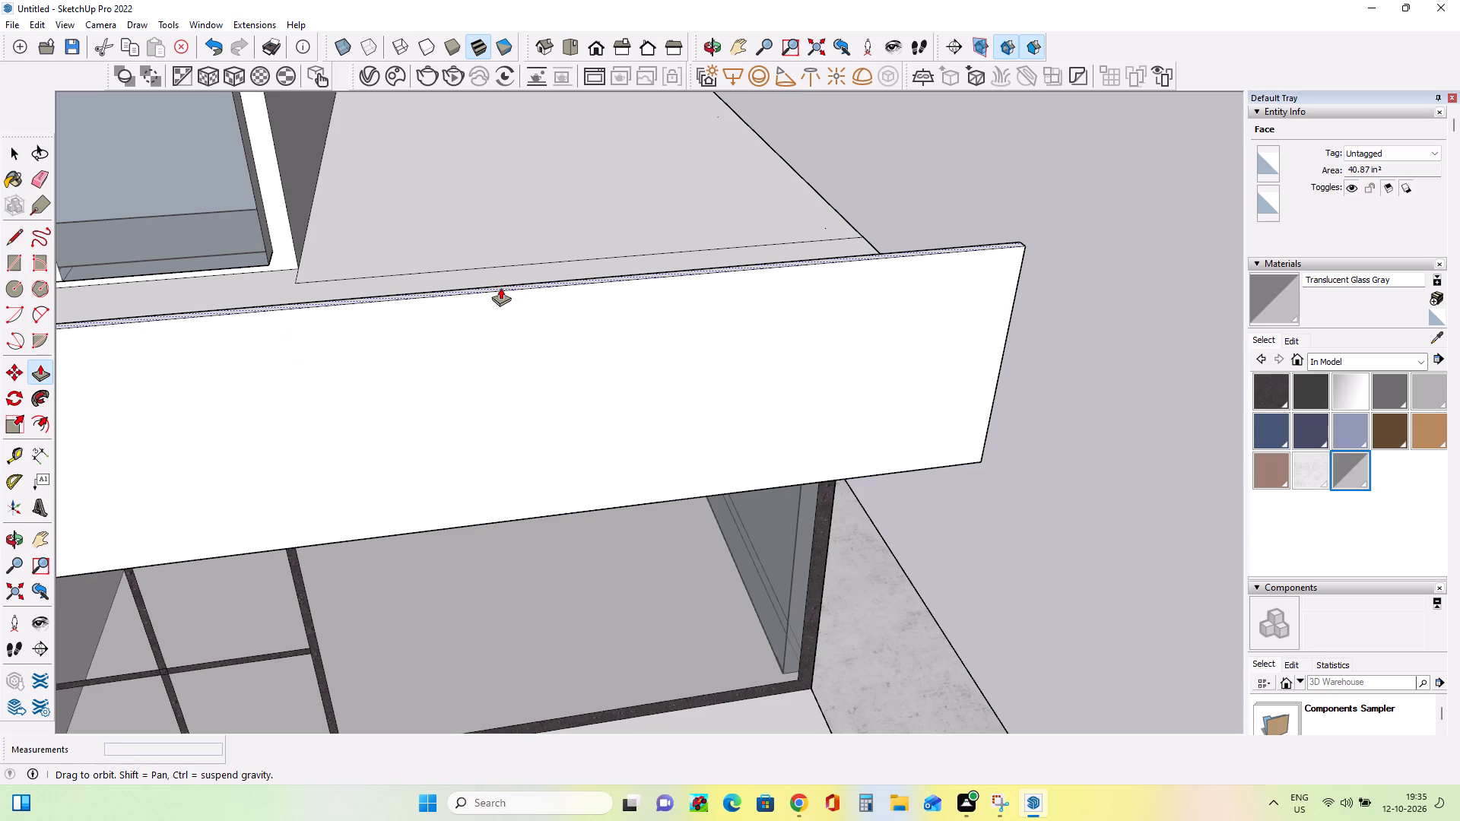
click(500, 287)
scroll(671, 319, down, 16)
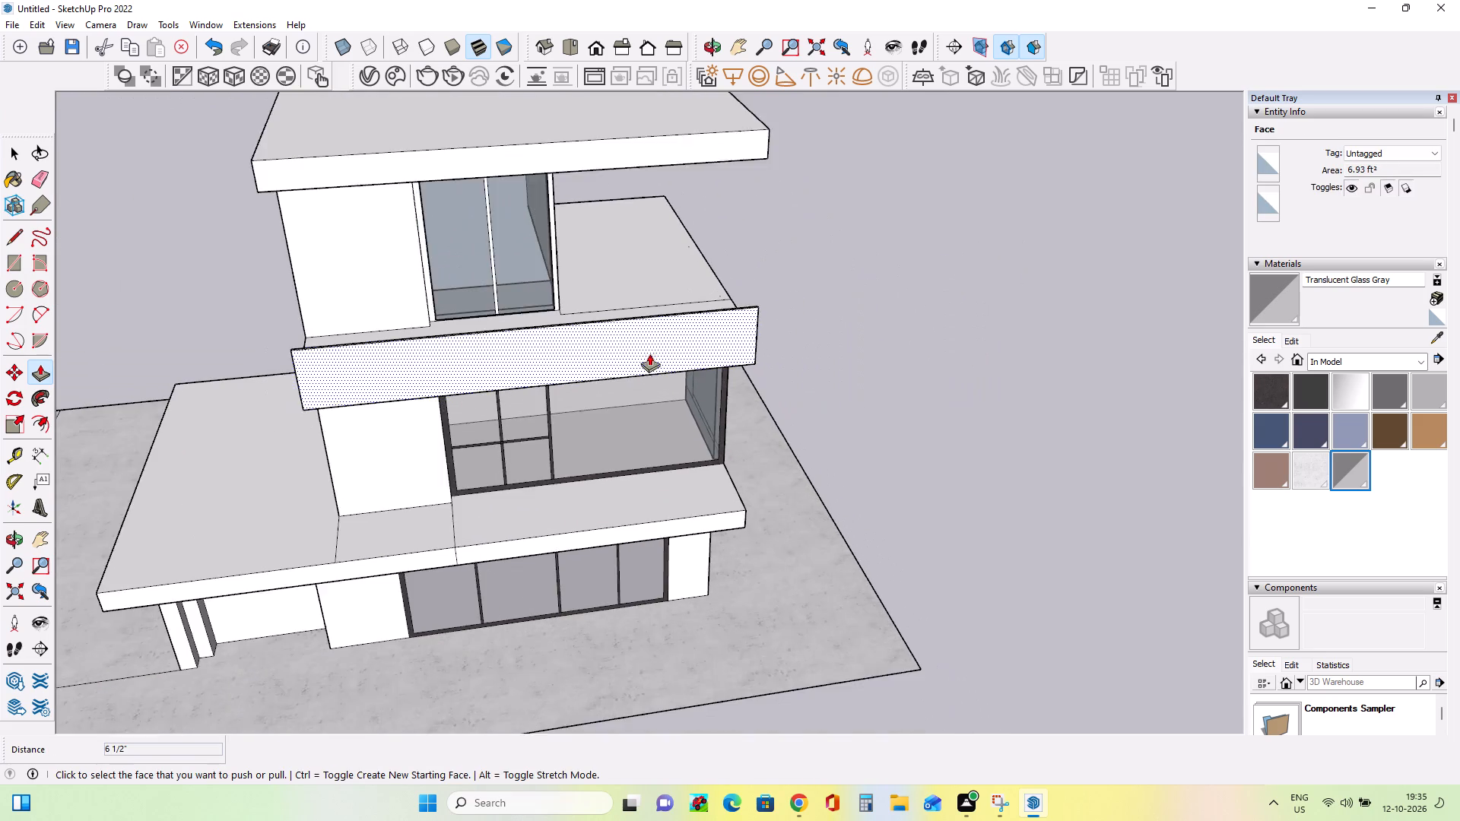
Draw a horizontal line about 6' 11 3/8" long across the front face, separating the railing panel from the slab band below.
middle_drag(392, 398, 488, 271)
scroll(386, 323, up, 7)
middle_drag(372, 306, 405, 317)
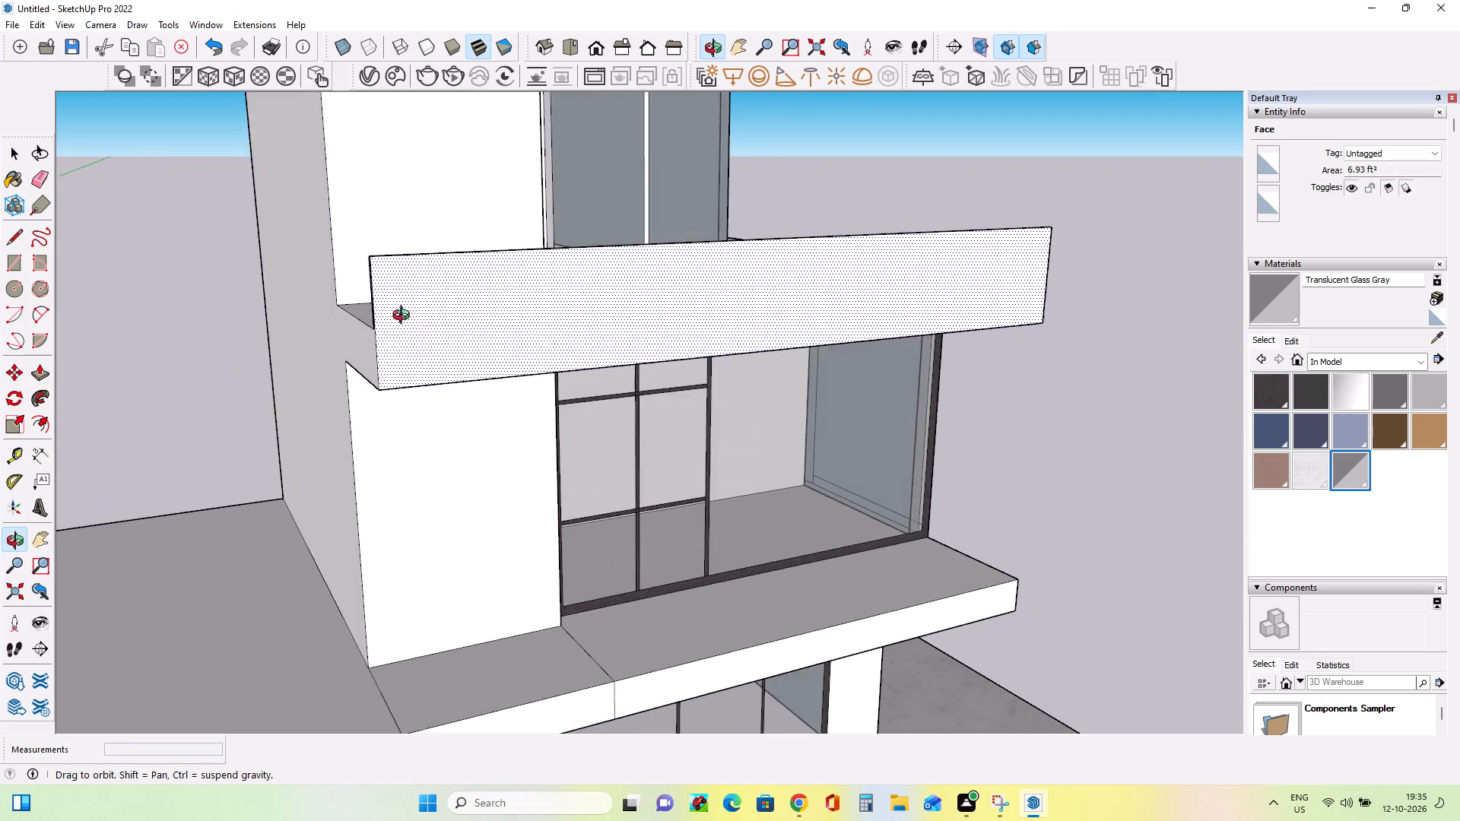
middle_drag(405, 317, 513, 363)
click(5, 241)
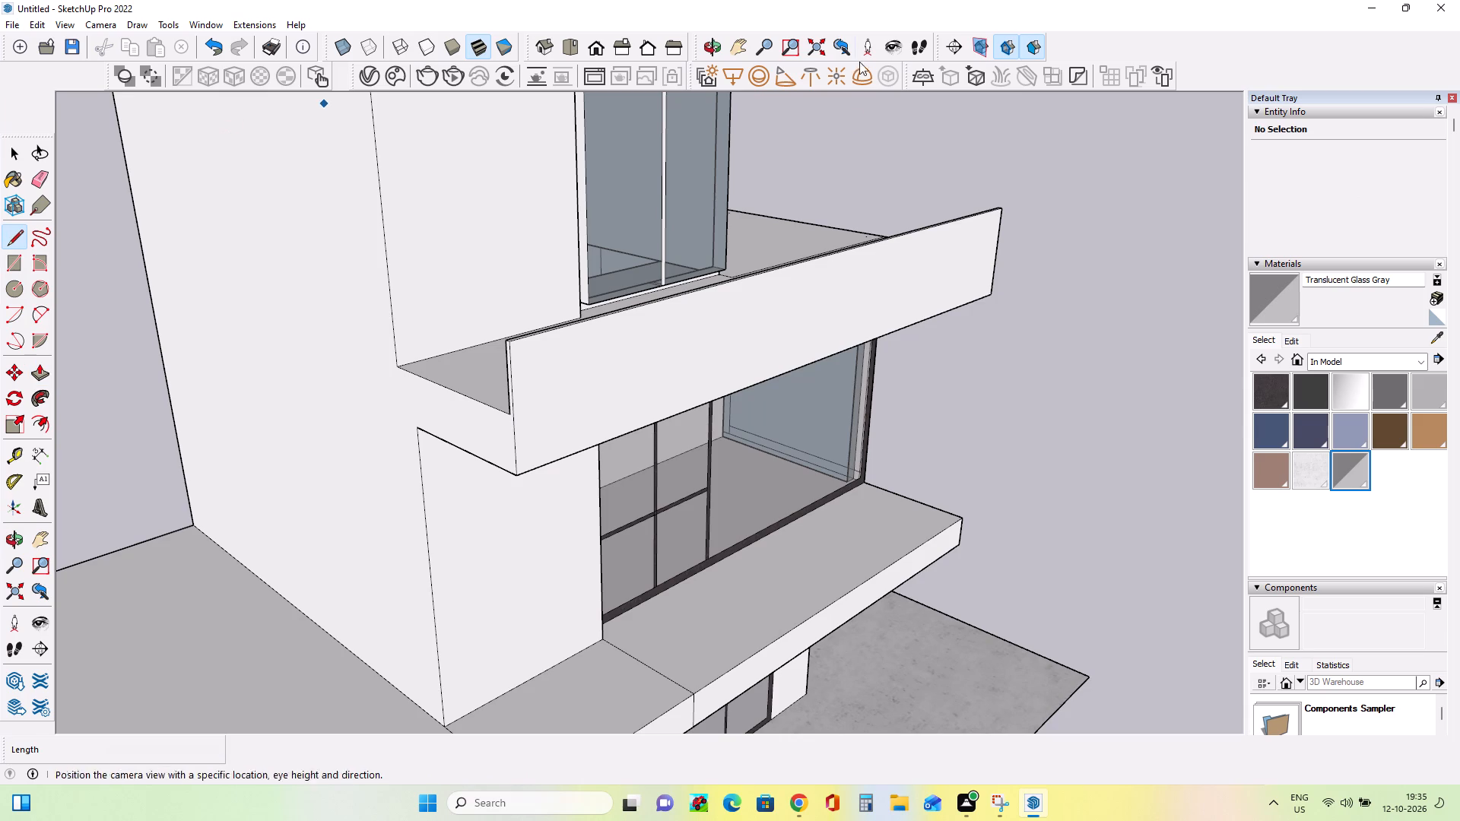
click(513, 420)
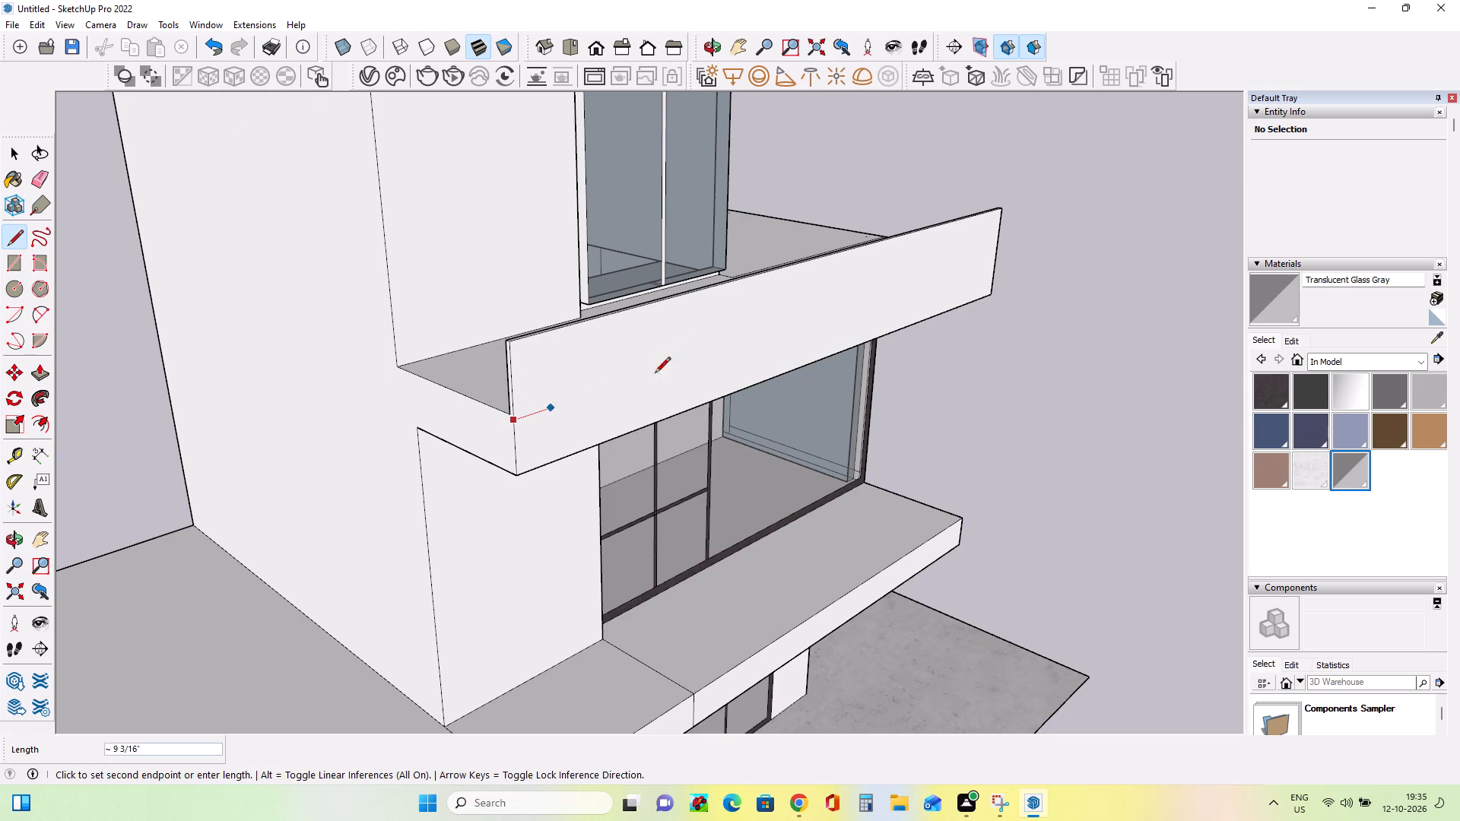
middle_drag(1022, 270, 776, 271)
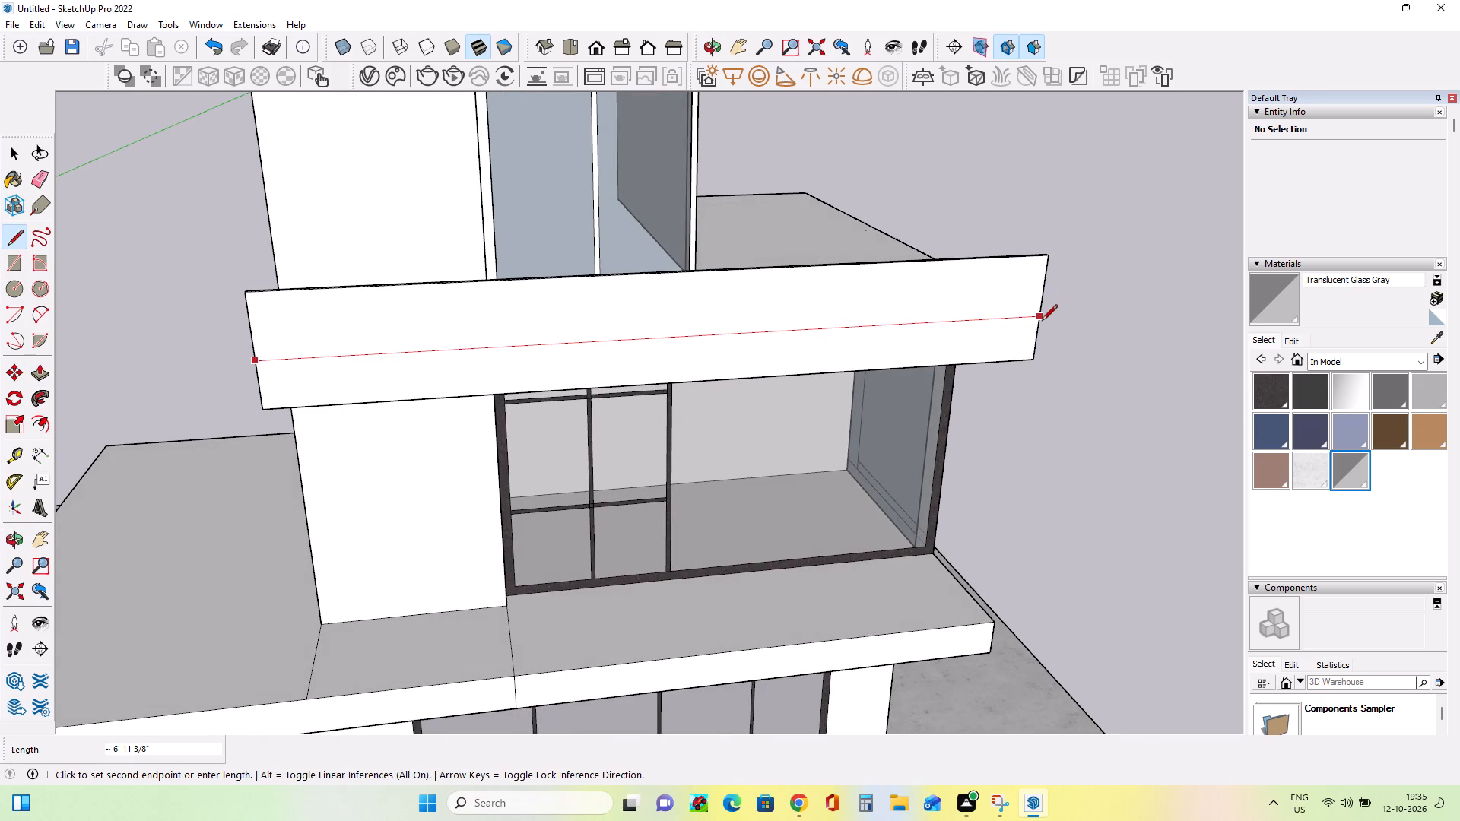
click(1042, 322)
Pull the top face of the front railing panel further upward to make the railing taller.
middle_drag(719, 382, 1084, 419)
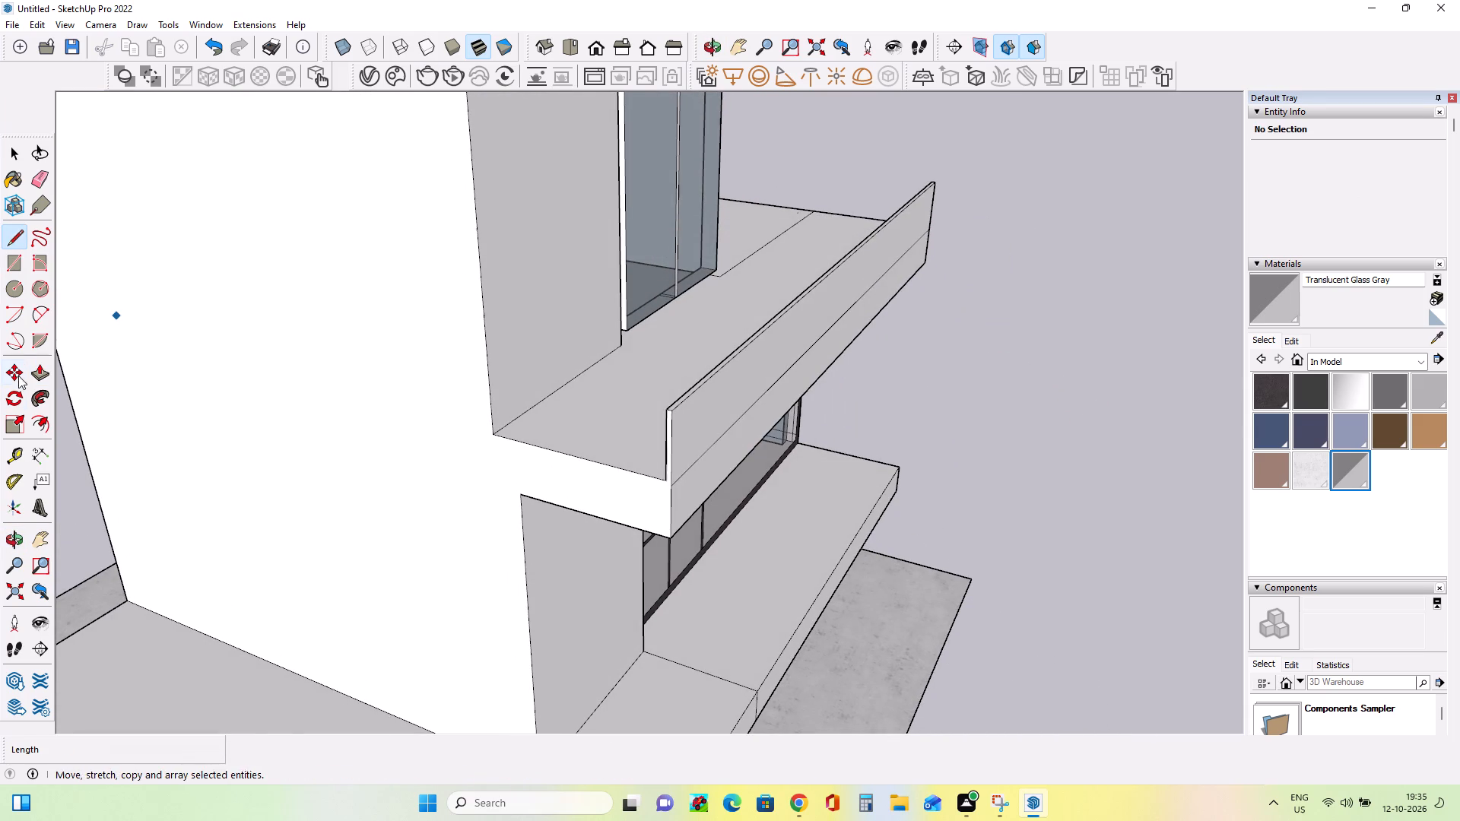
click(41, 368)
scroll(667, 399, up, 6)
click(682, 407)
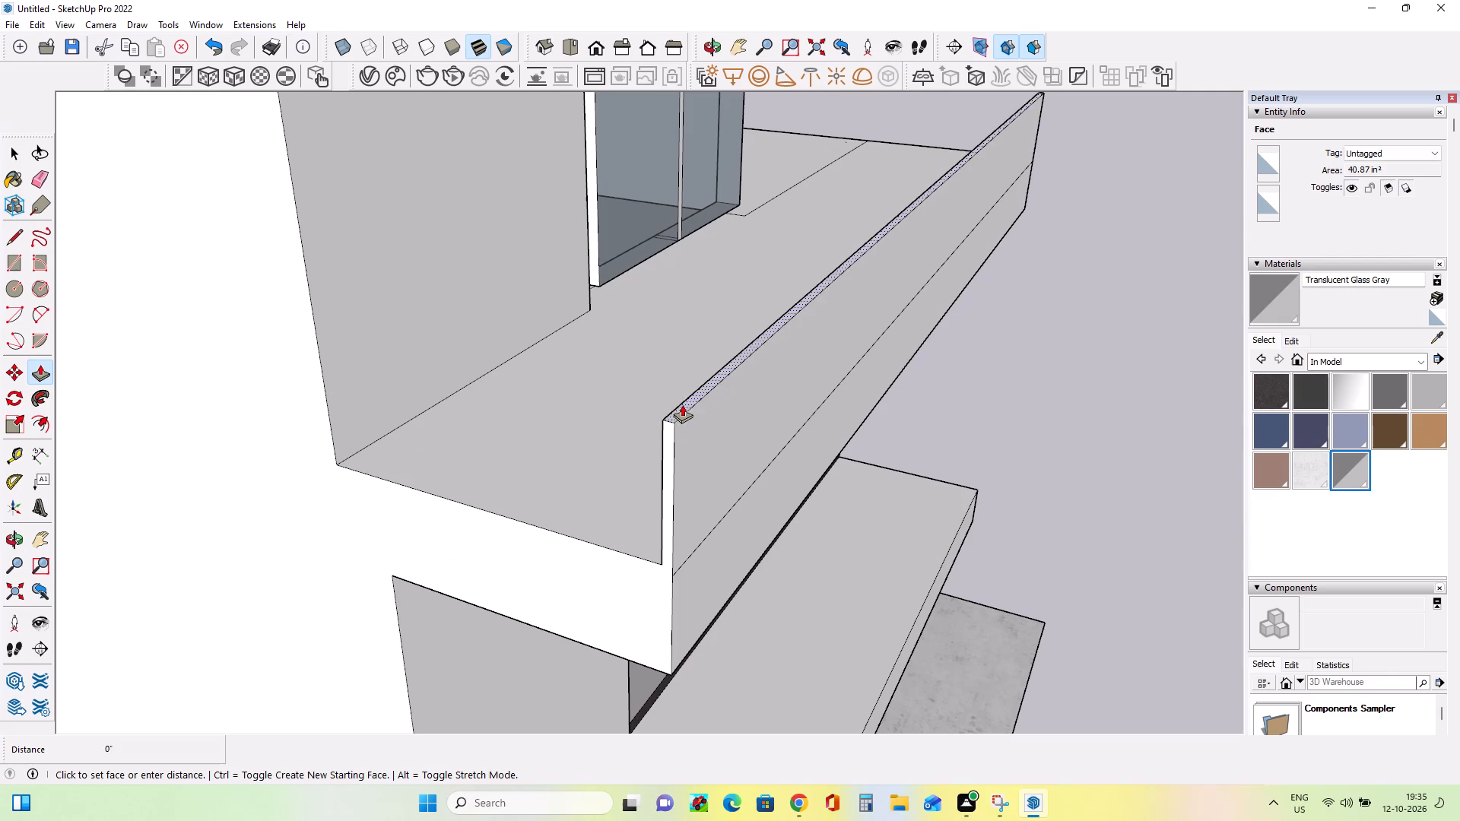
click(684, 337)
middle_drag(757, 403, 659, 370)
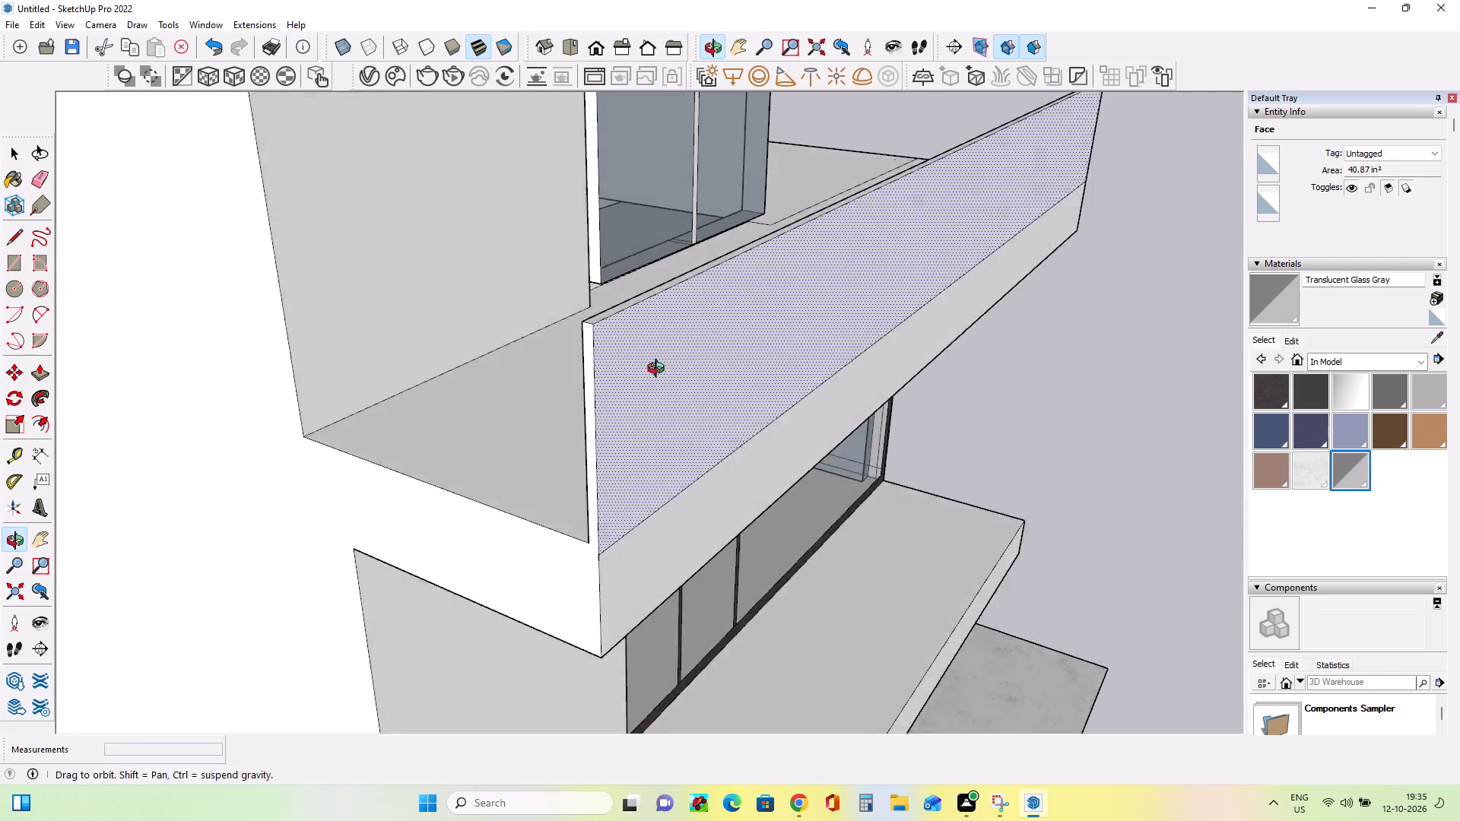
Check the top balcony railing against the reference image and pull the front railing panel's top face up another 5 1/2".
middle_drag(659, 370, 544, 360)
scroll(522, 357, down, 15)
middle_drag(725, 348, 740, 364)
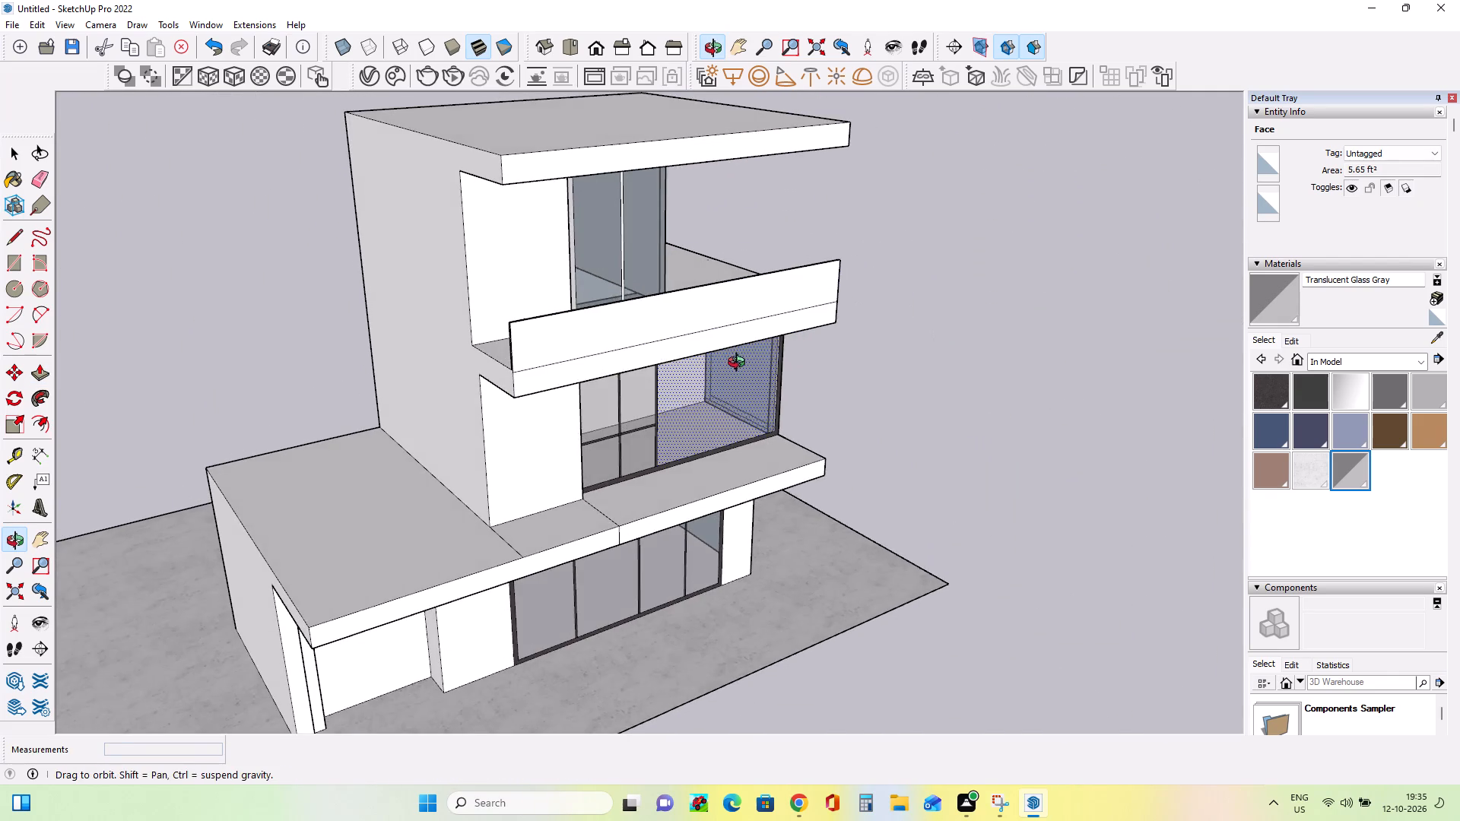
middle_drag(740, 364, 727, 357)
scroll(729, 358, down, 9)
scroll(257, 517, up, 5)
scroll(259, 419, up, 7)
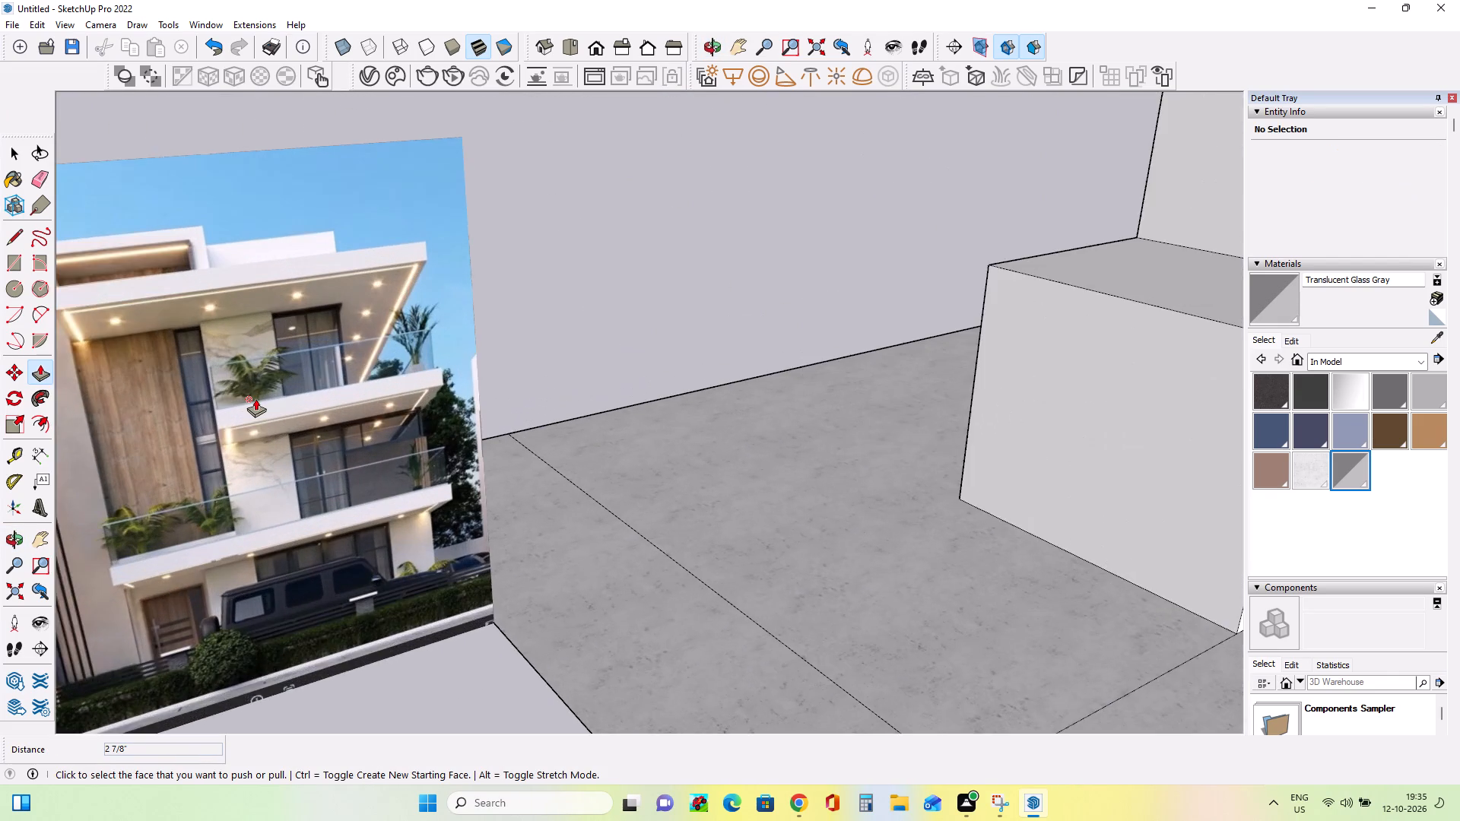
scroll(255, 398, up, 5)
scroll(255, 399, down, 17)
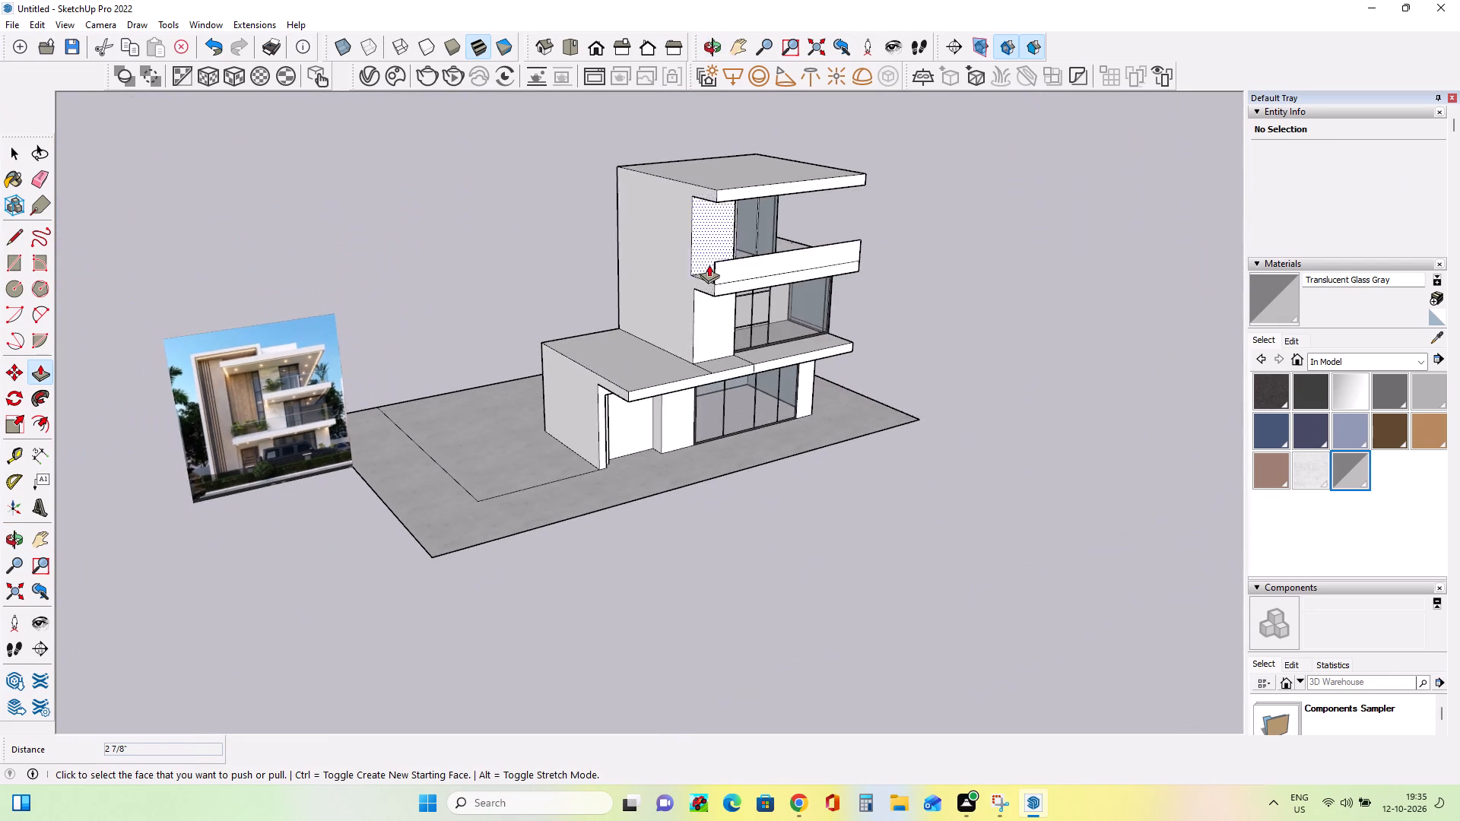
middle_drag(709, 265, 467, 371)
scroll(709, 297, up, 18)
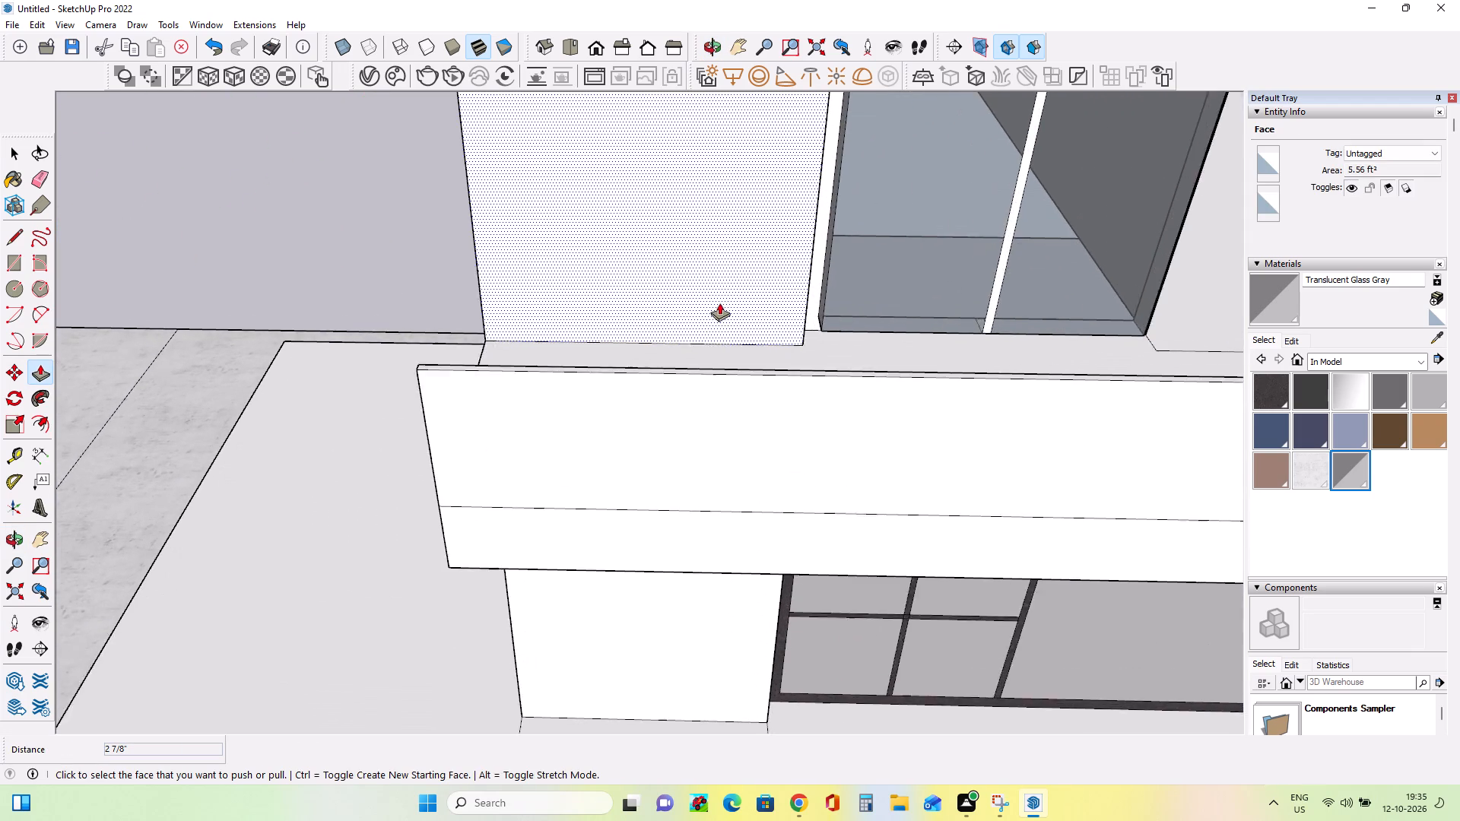
click(732, 382)
click(724, 276)
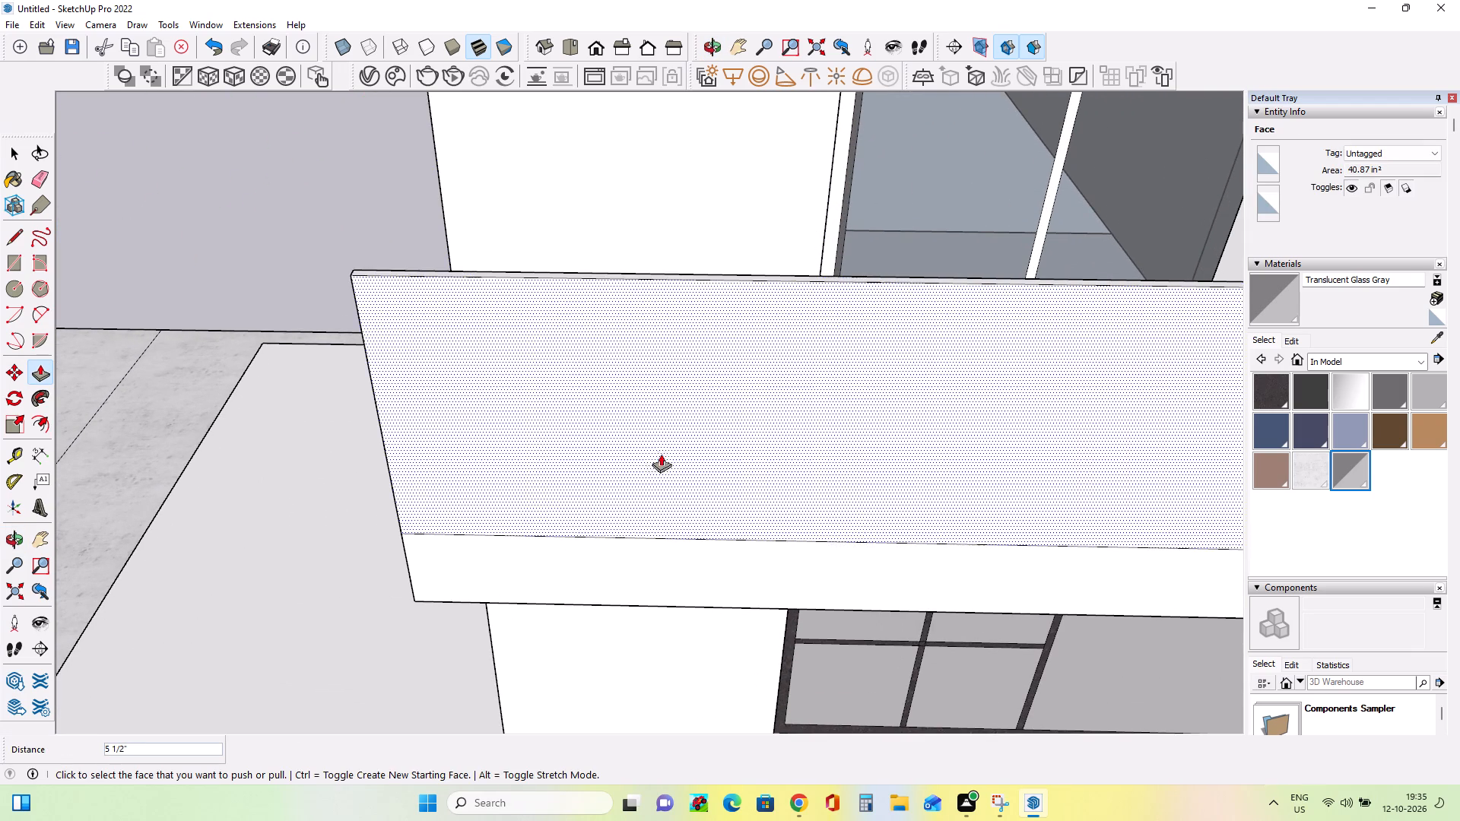
Draw a narrow rectangle about 1' 2 7/8" by 5/8" on the front railing's inner face, at its end by the slab's side edge.
scroll(549, 462, down, 17)
middle_drag(778, 471, 523, 388)
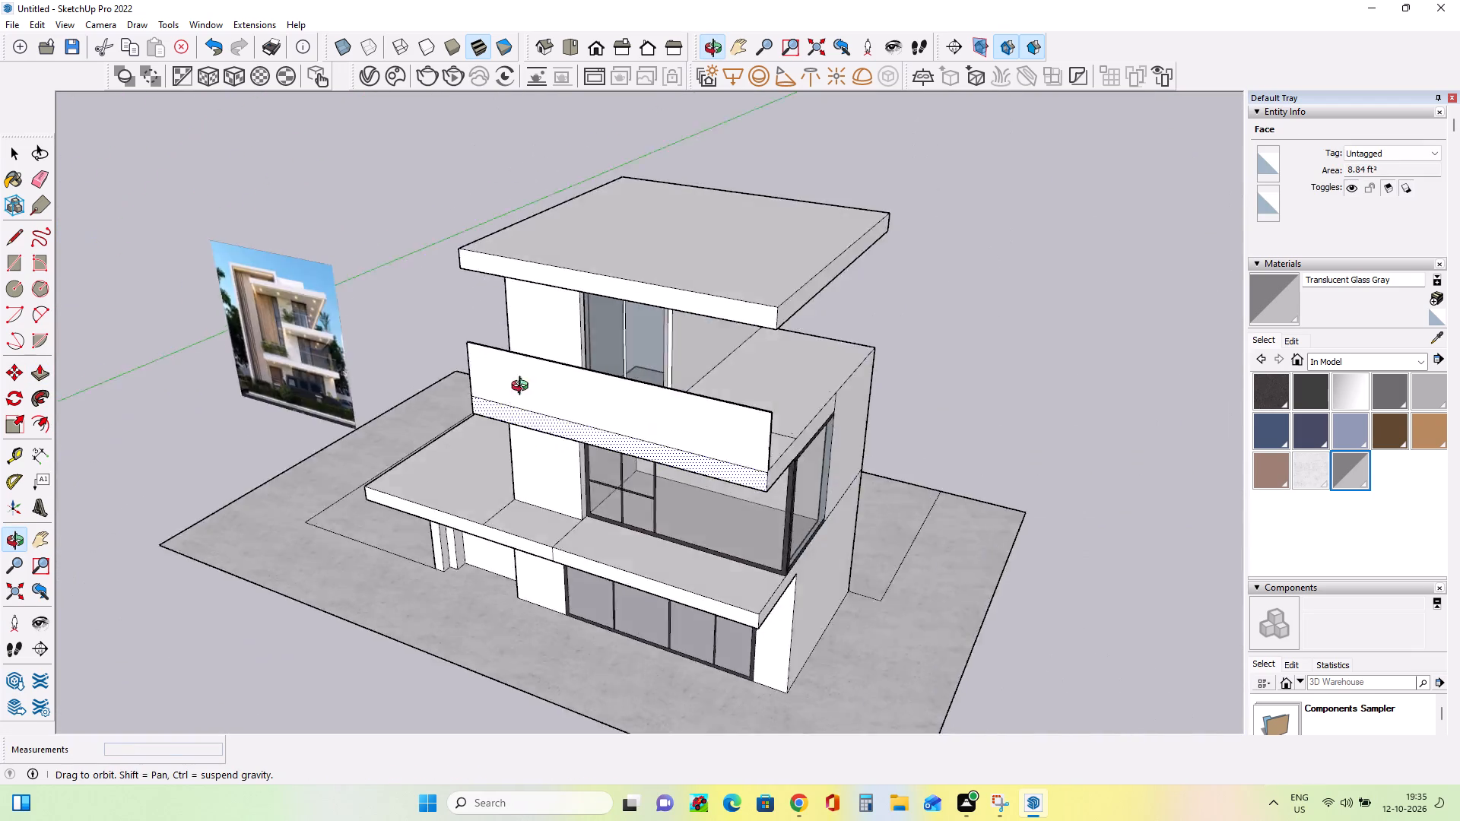
middle_drag(523, 388, 205, 417)
middle_drag(550, 423, 292, 442)
scroll(311, 438, up, 1)
scroll(410, 398, up, 4)
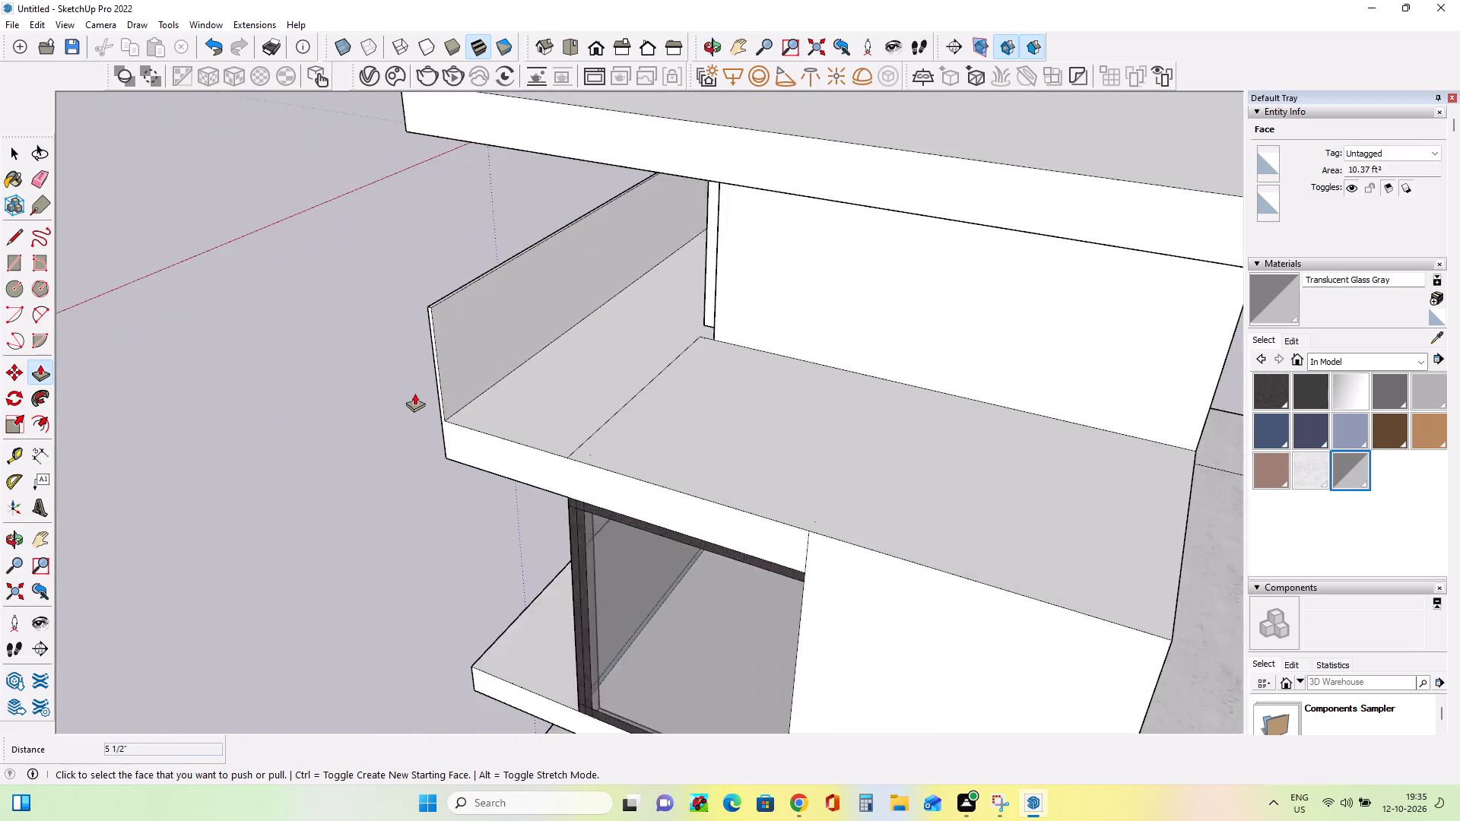
click(11, 258)
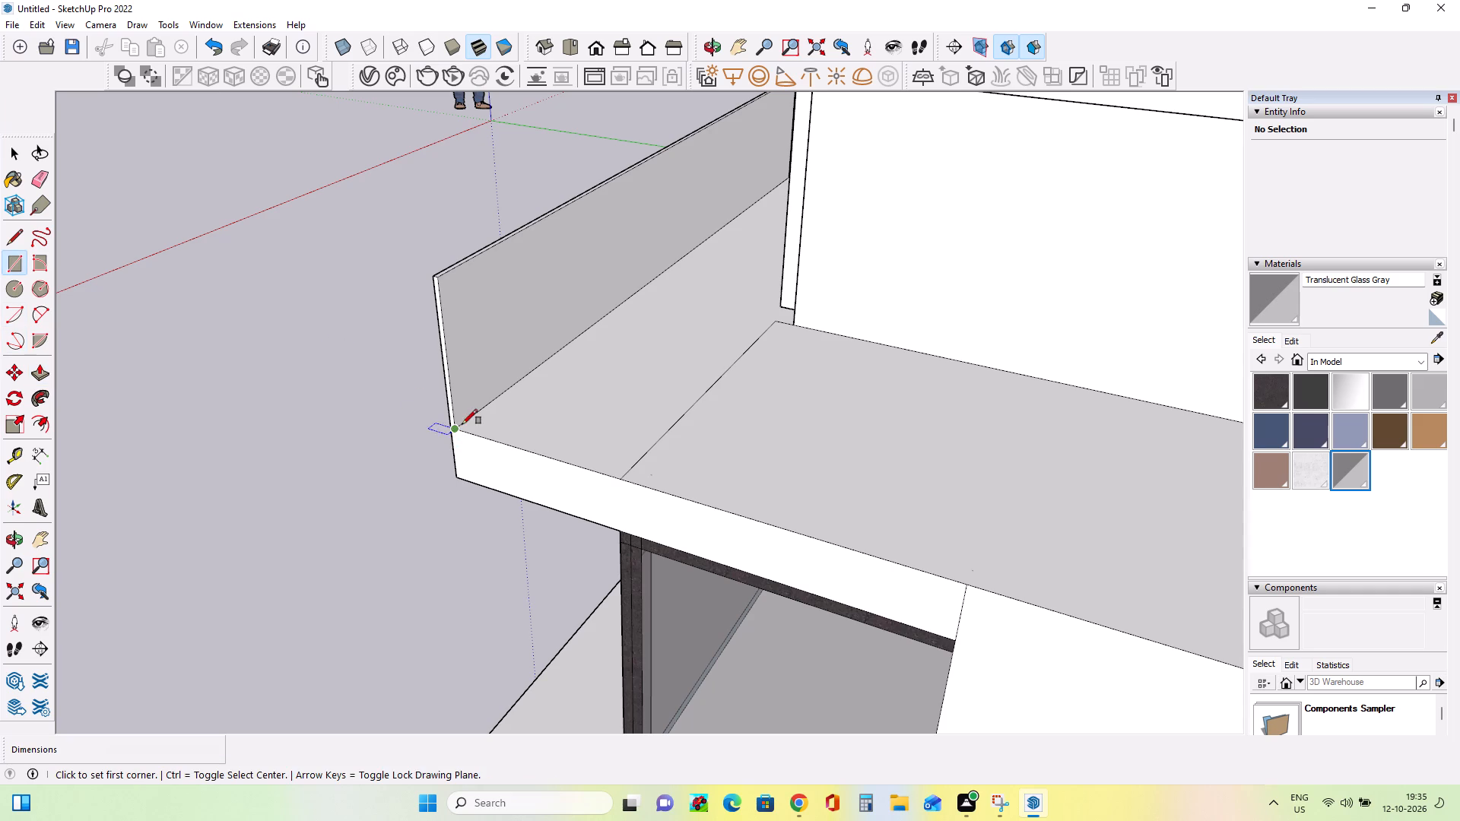
click(458, 428)
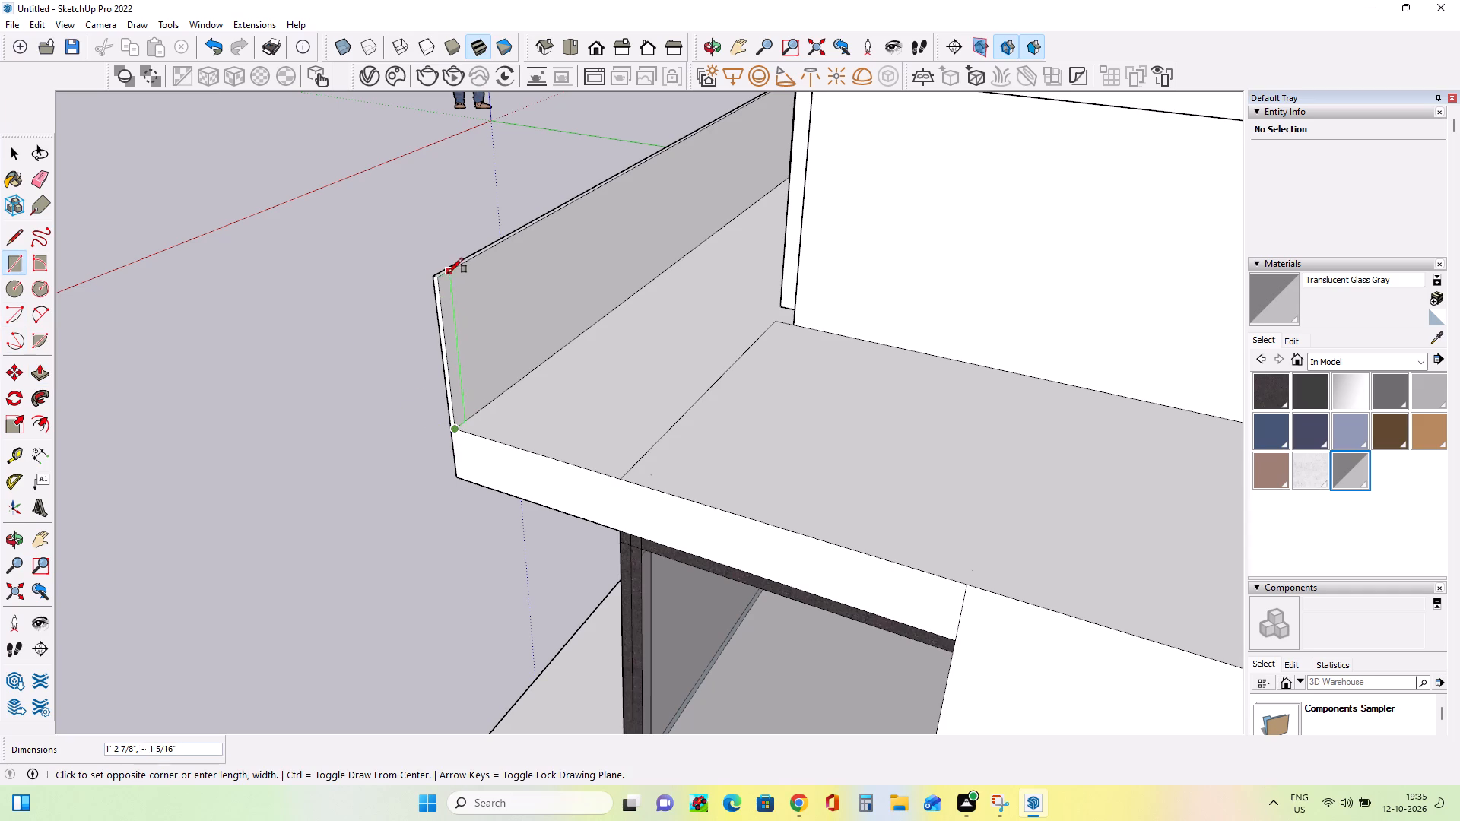
scroll(446, 277, up, 7)
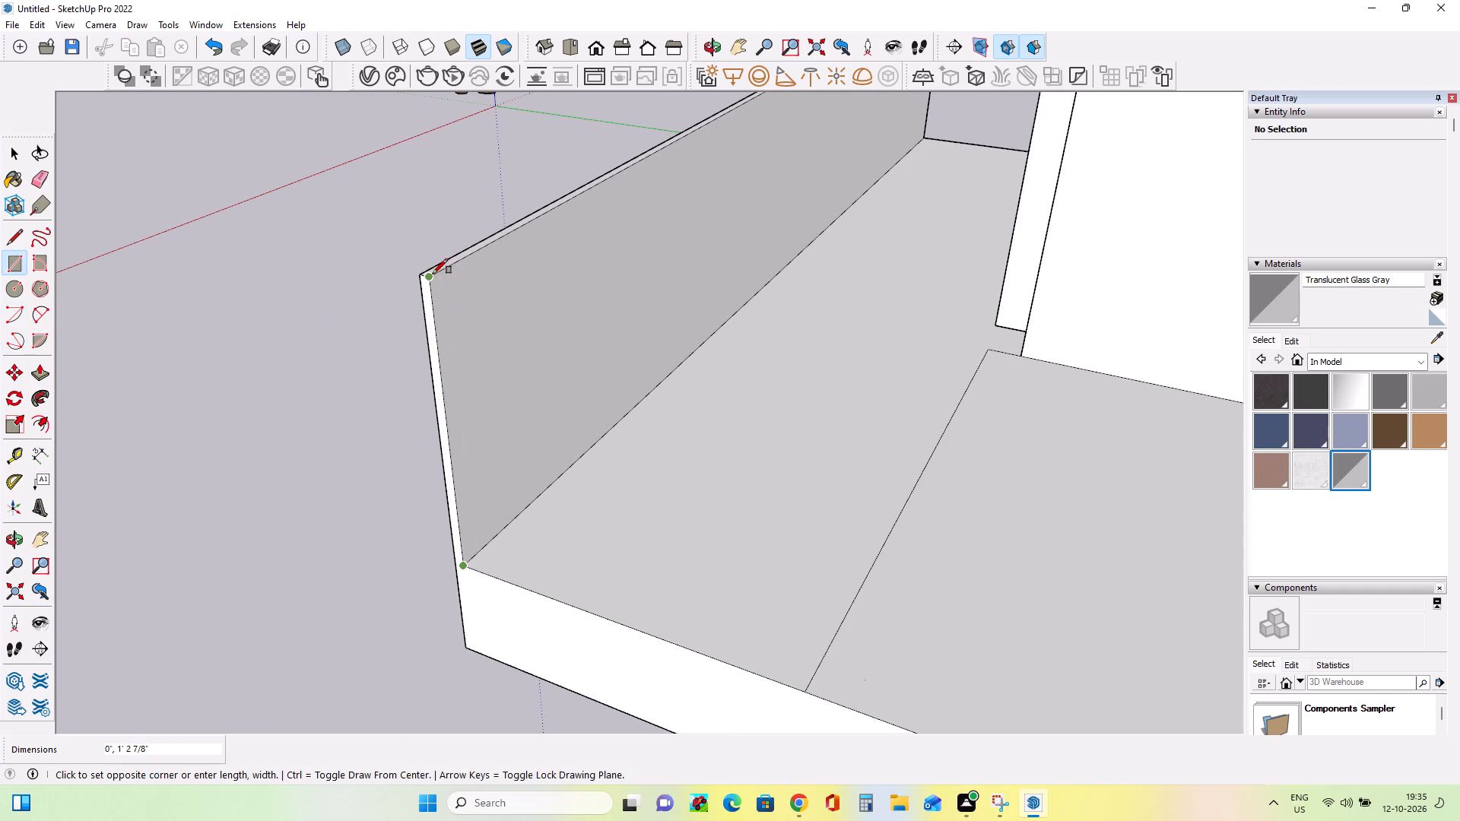
click(440, 274)
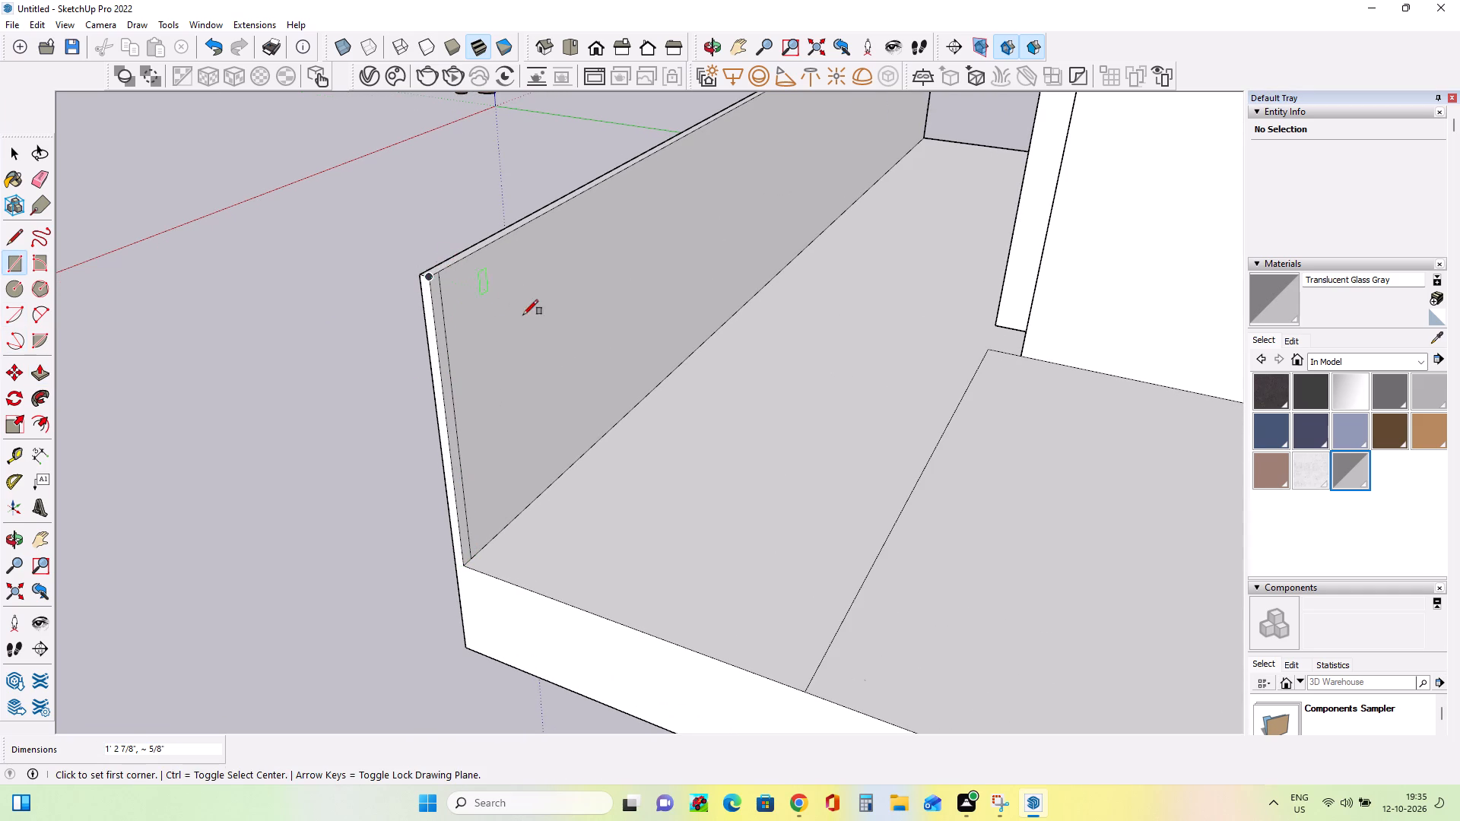
Pull the narrow strip about 1' 5 1/4", and again 5' 2 11/16", along the slab's side edge to form the side railing panel.
click(40, 383)
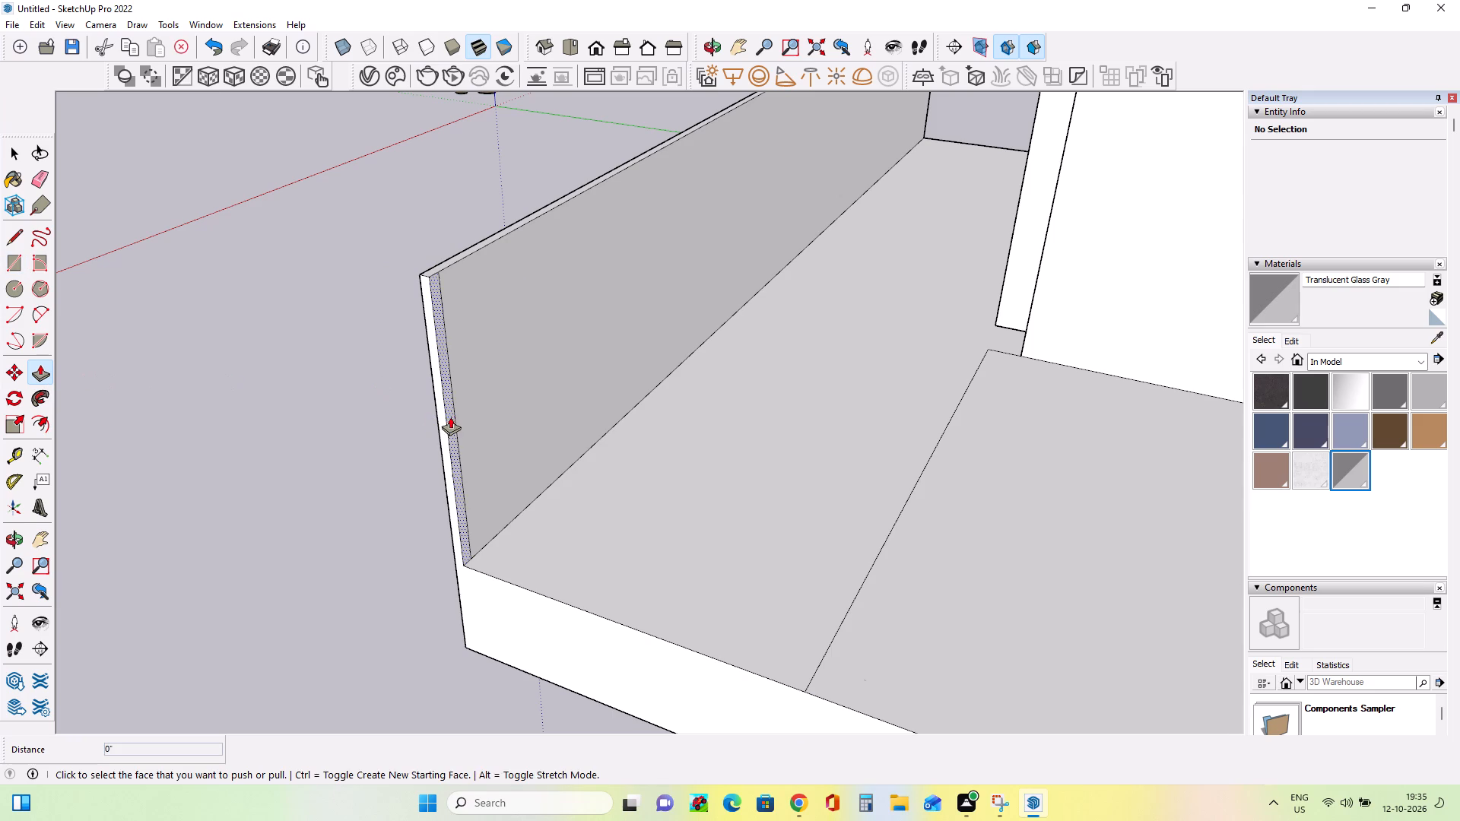
click(451, 417)
scroll(513, 488, down, 9)
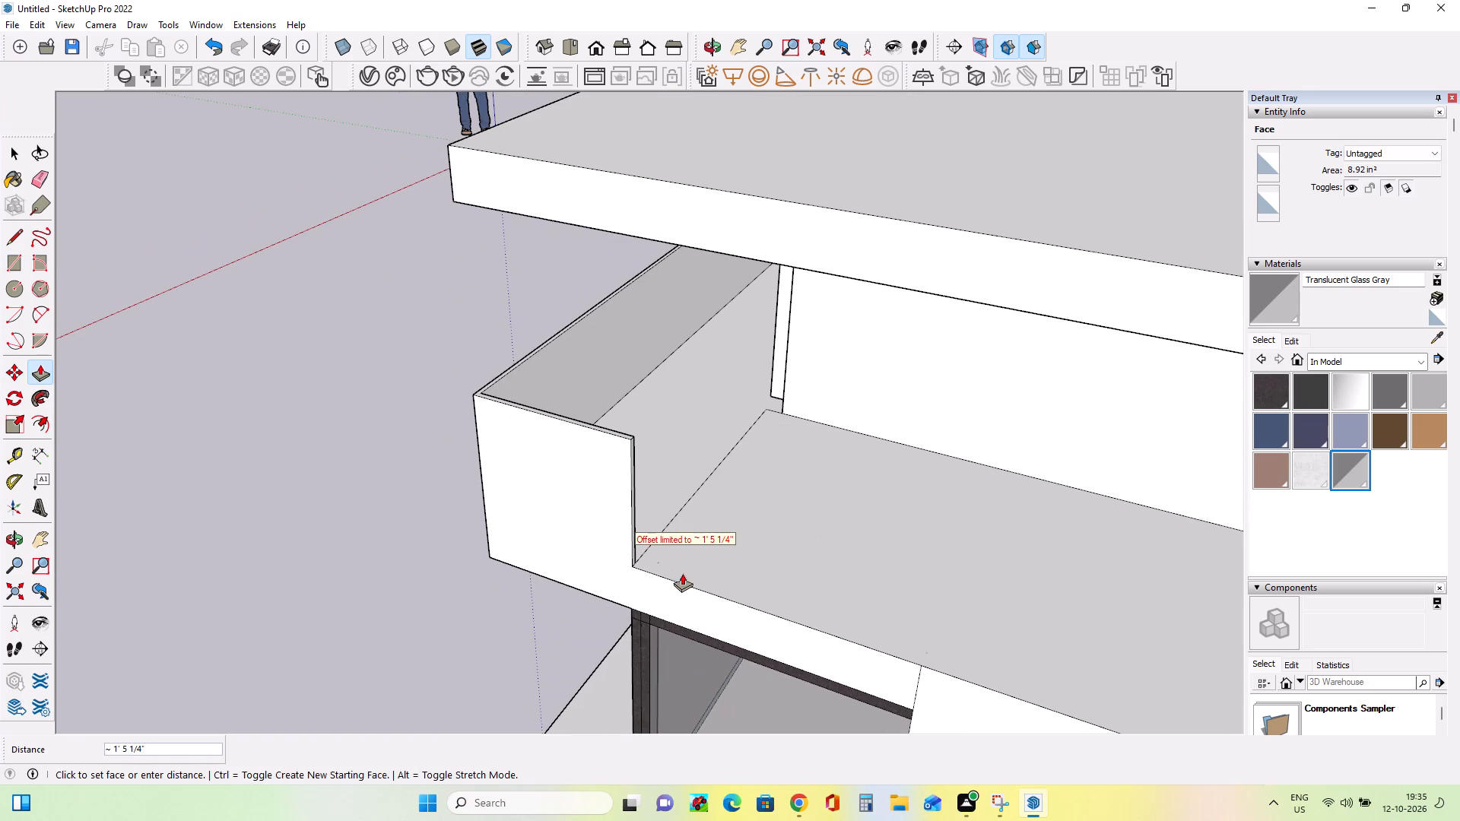
click(682, 573)
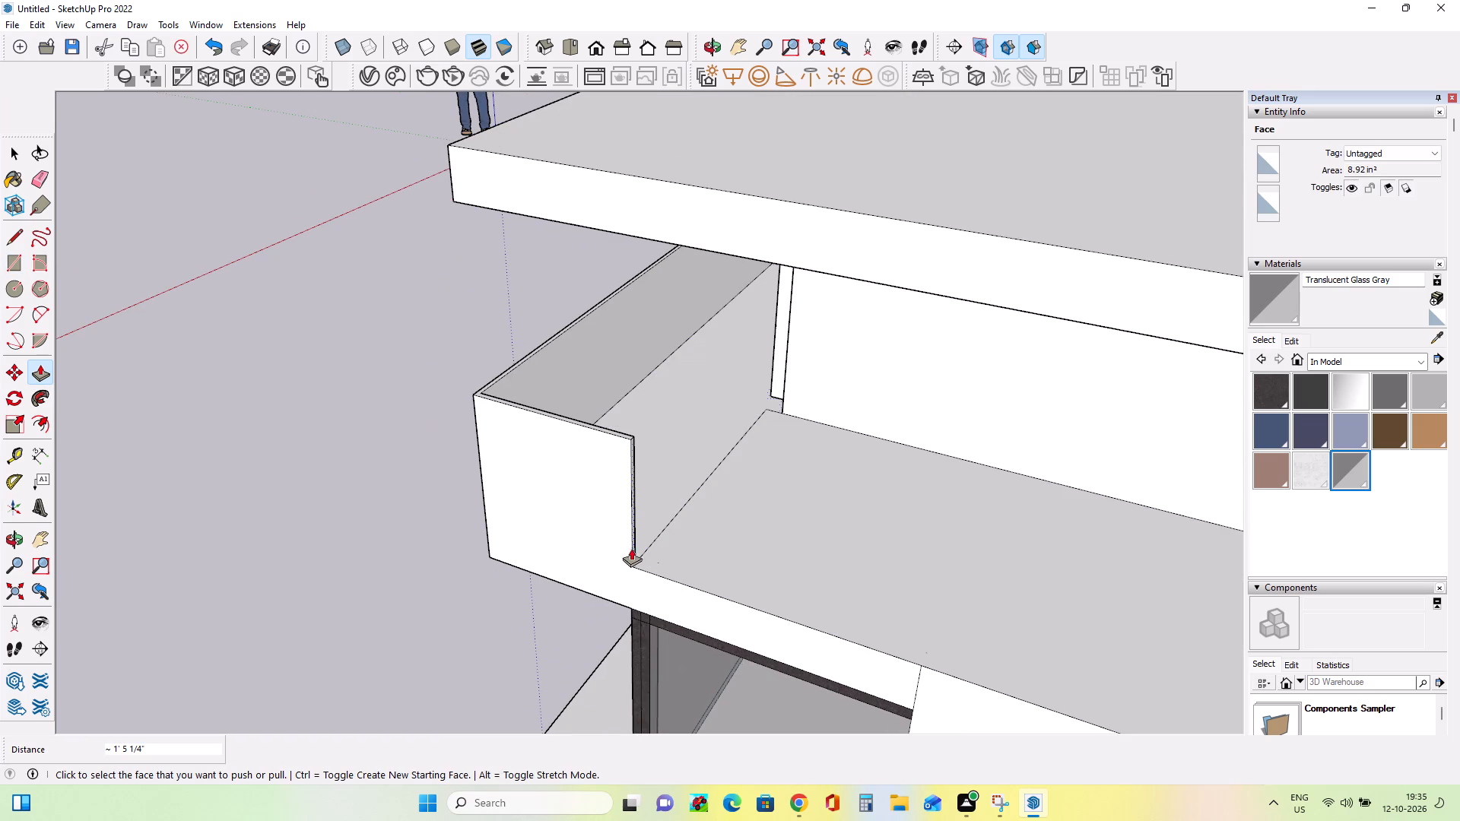
scroll(633, 548, up, 7)
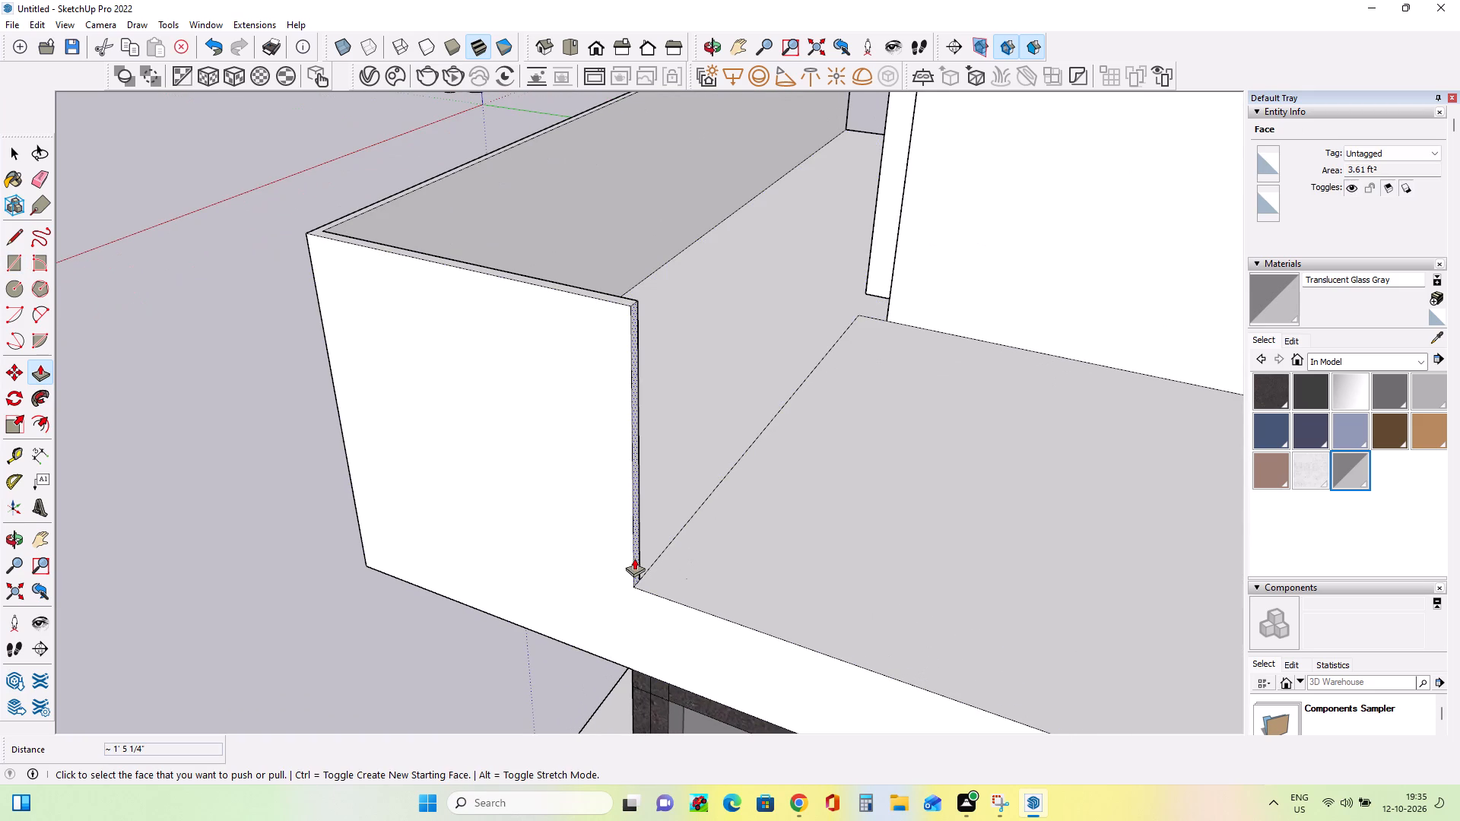
click(634, 558)
scroll(713, 594, down, 15)
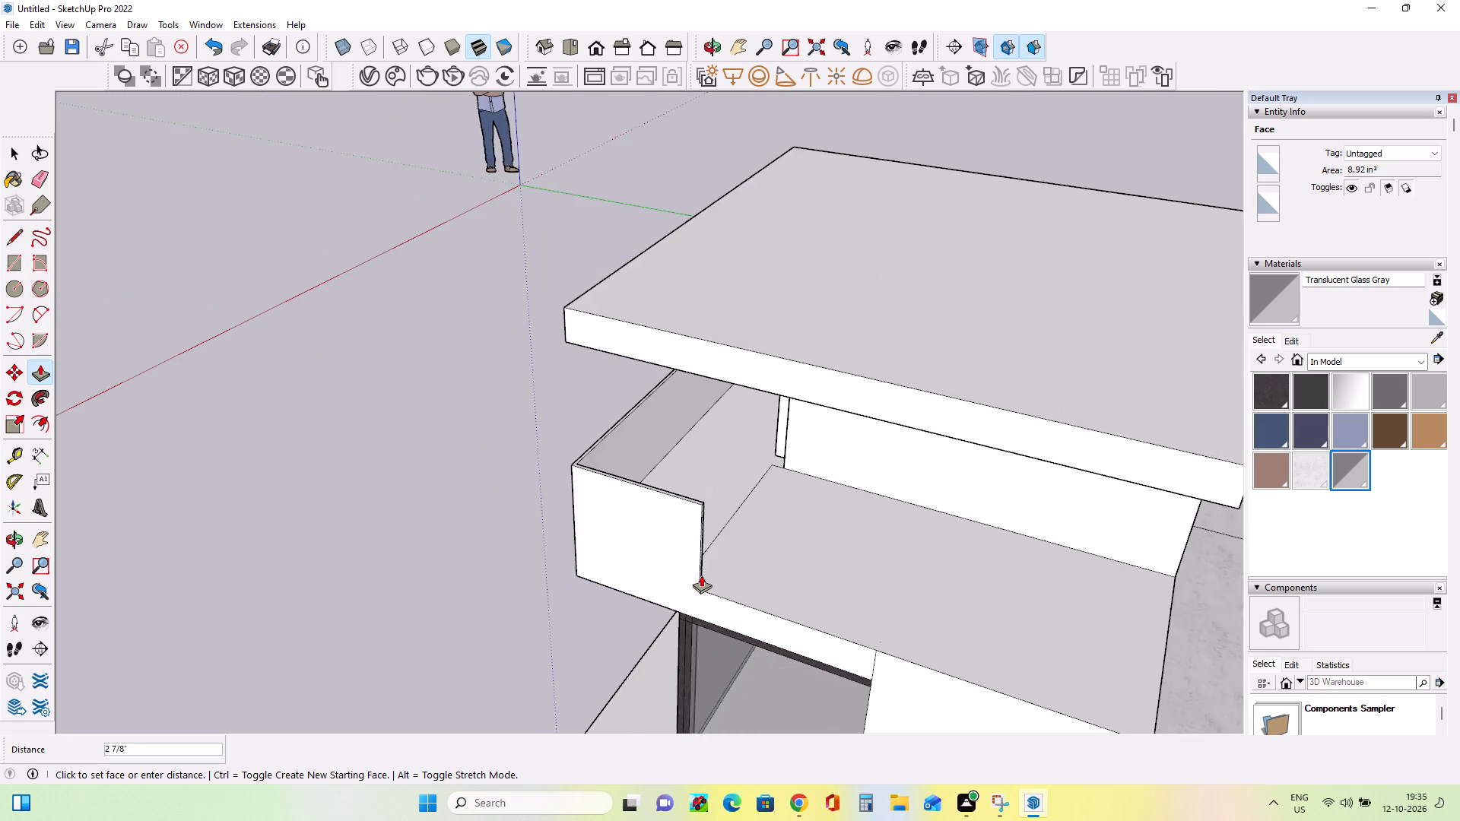
scroll(701, 575, down, 9)
click(851, 623)
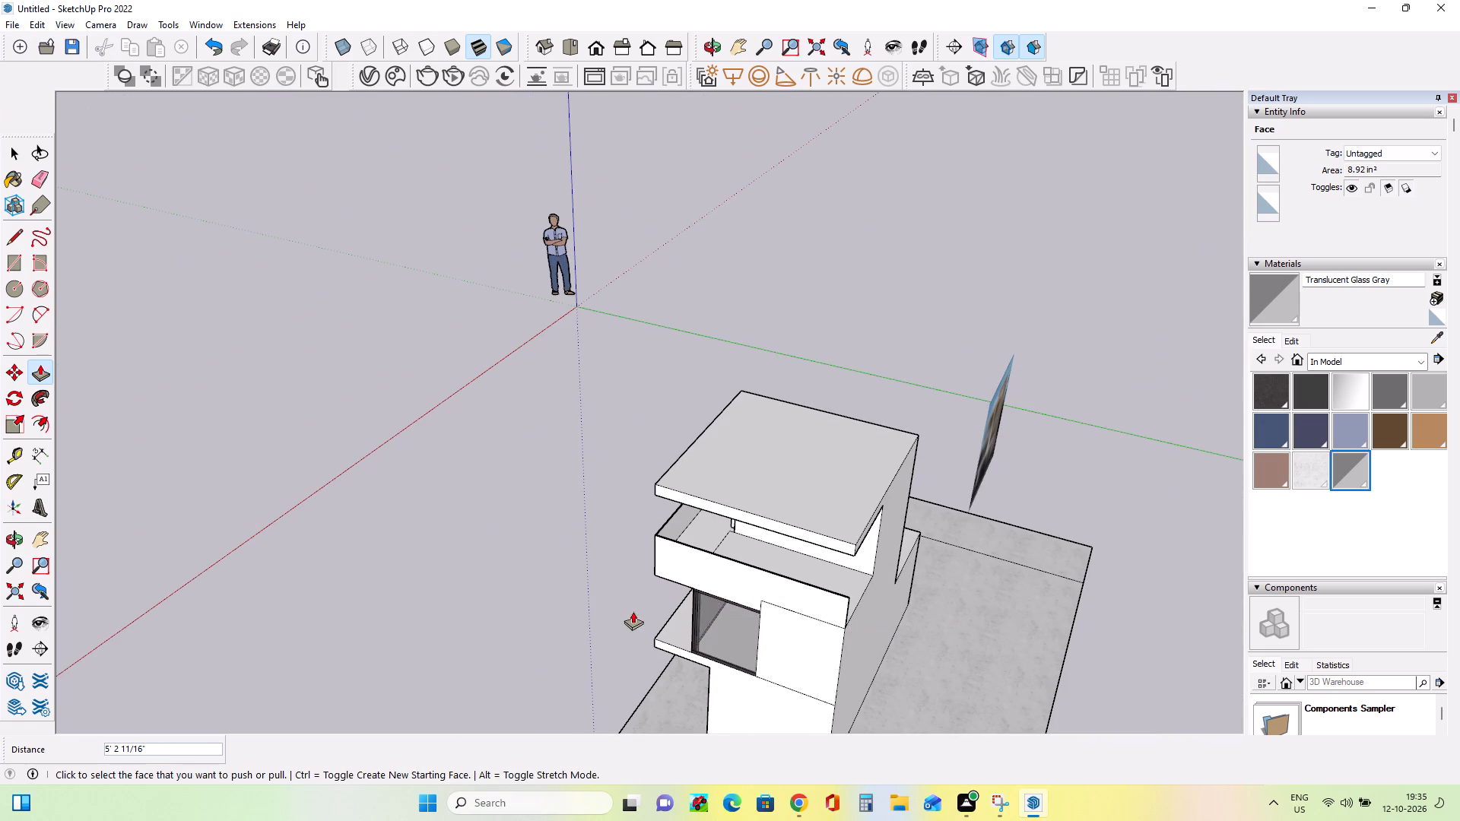
Paint the outer face of the top balcony's front railing panel with Translucent Glass Gray.
middle_drag(650, 598, 1087, 521)
scroll(753, 441, up, 4)
middle_drag(763, 459, 1020, 434)
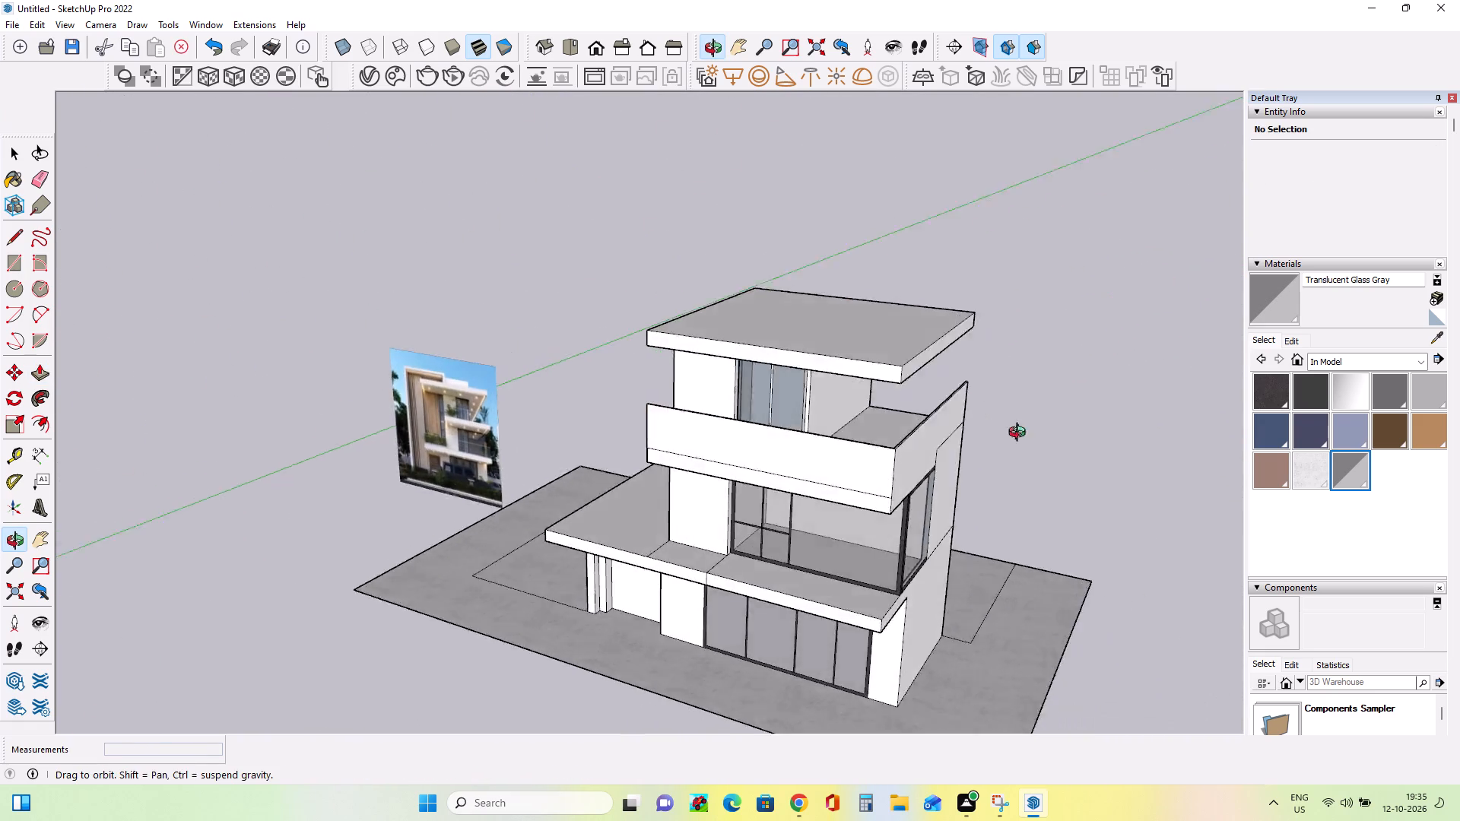
middle_drag(1020, 434, 1085, 423)
scroll(724, 448, up, 3)
click(1344, 461)
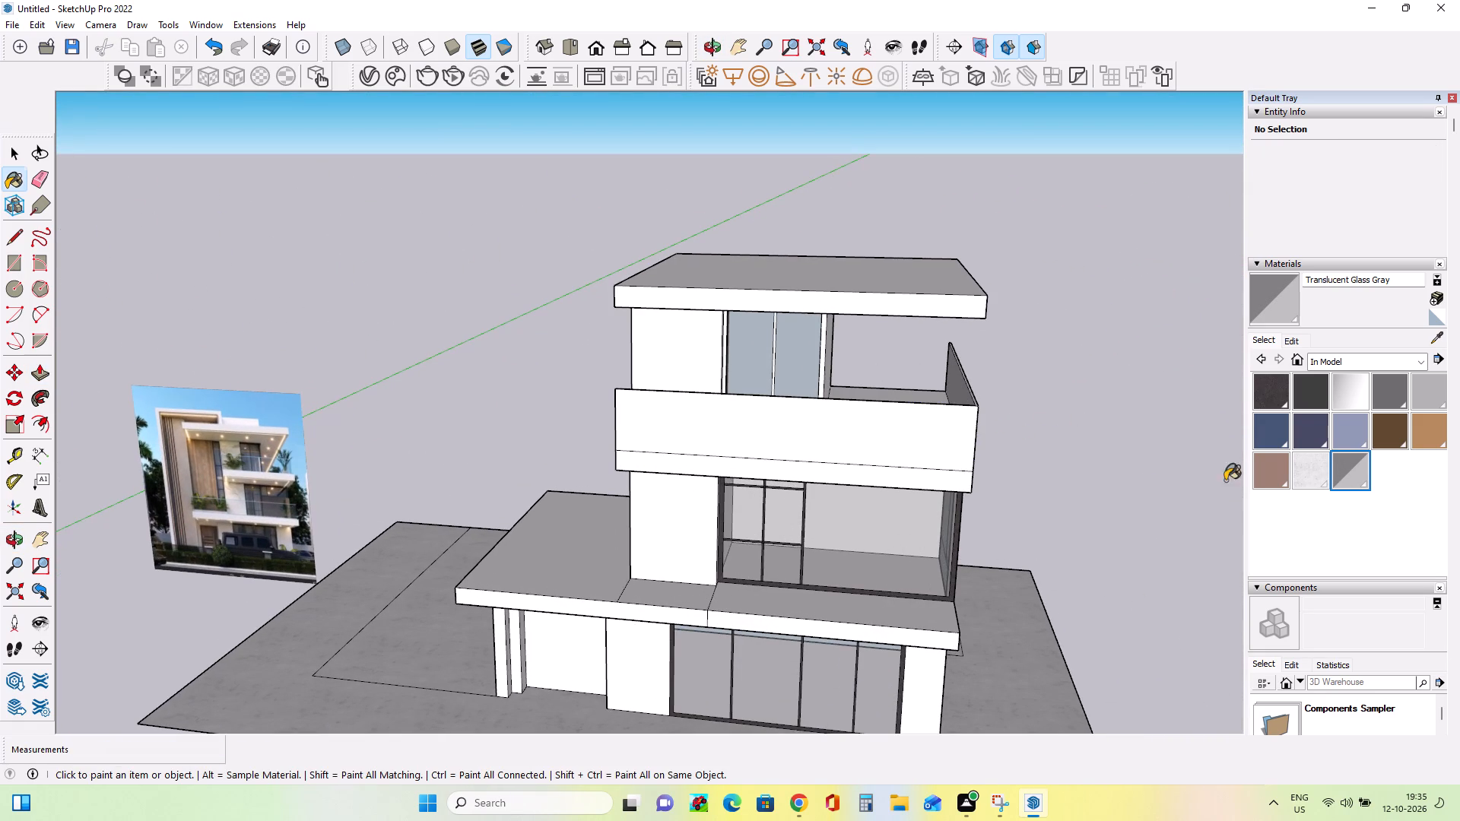
click(877, 442)
Compare the railing with the reference image and paint the inner faces of the front and side railings with Translucent Glass Gray.
middle_drag(995, 467, 966, 479)
scroll(121, 479, up, 3)
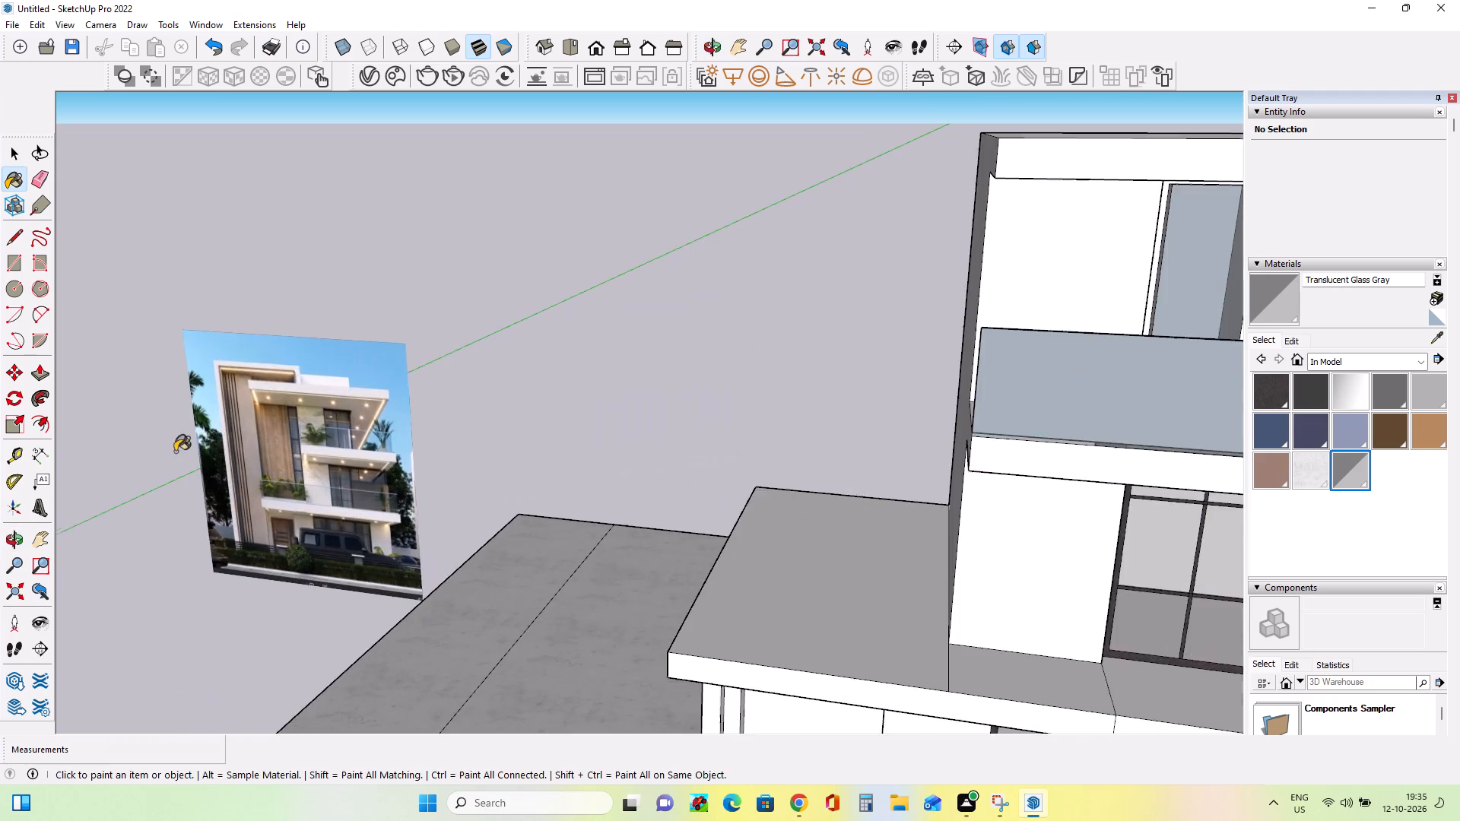
scroll(175, 452, up, 14)
scroll(390, 422, up, 4)
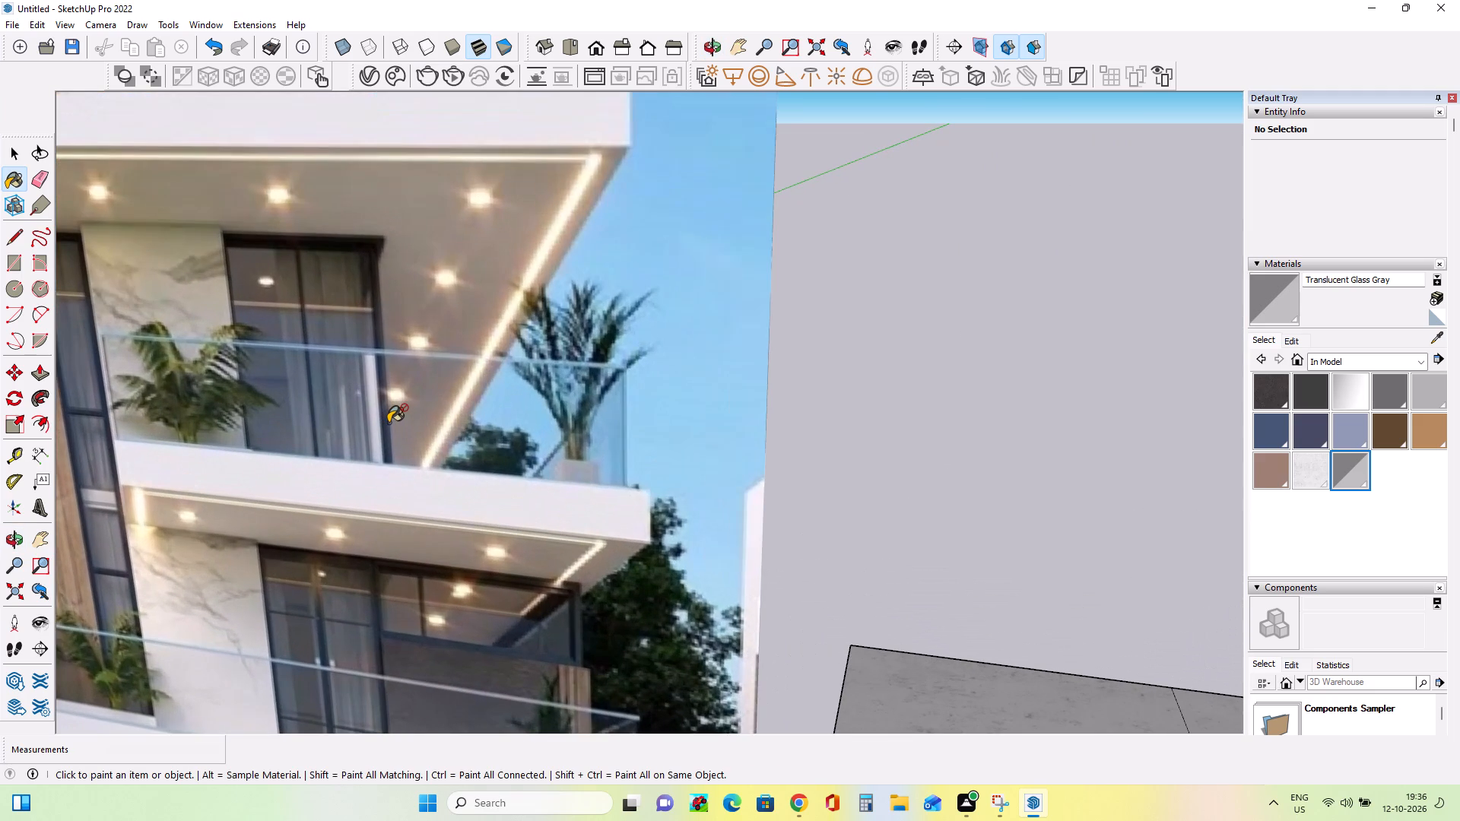
scroll(390, 422, down, 16)
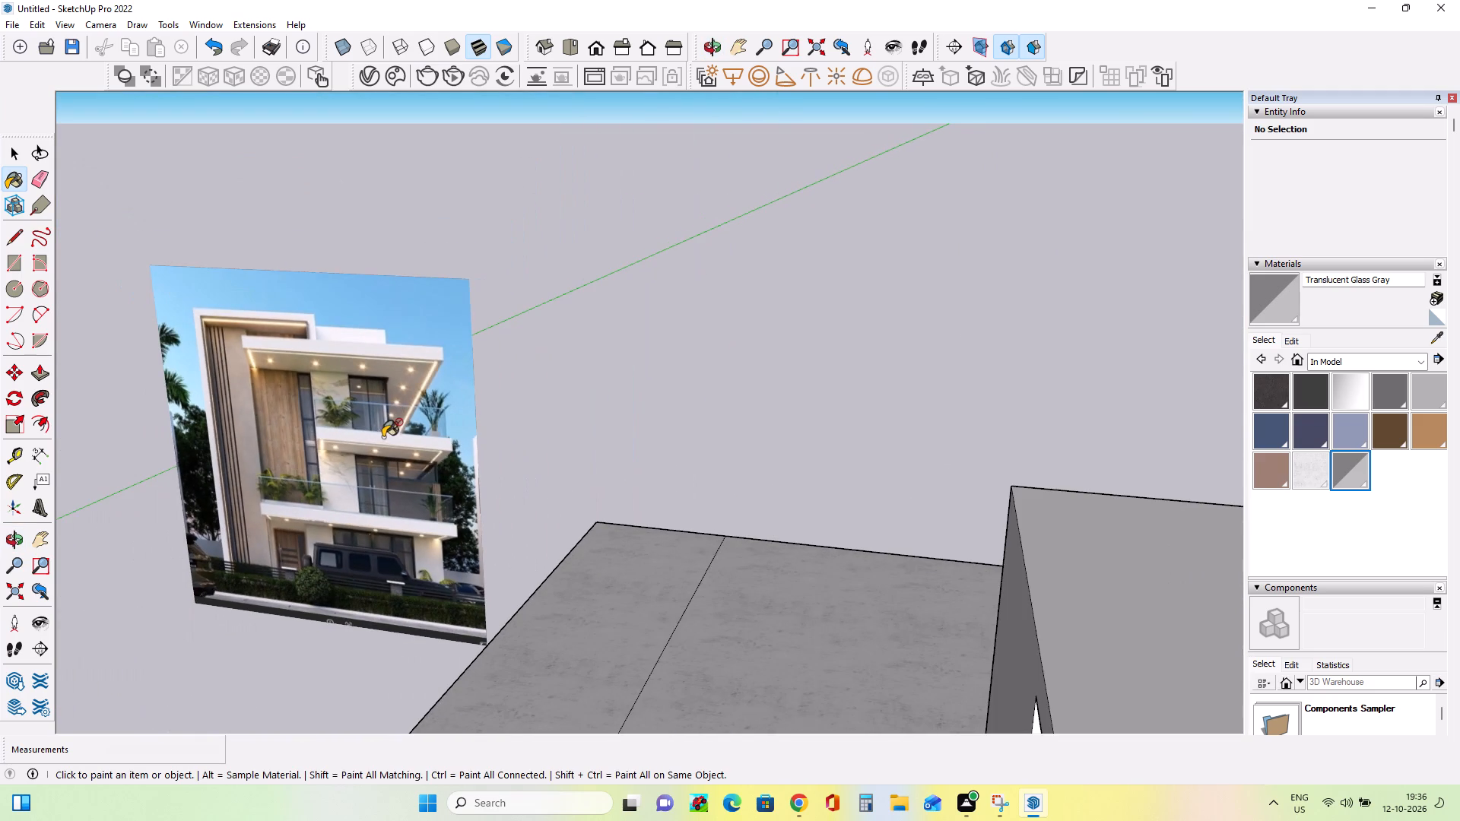
scroll(688, 439, down, 9)
middle_drag(1157, 434, 1255, 523)
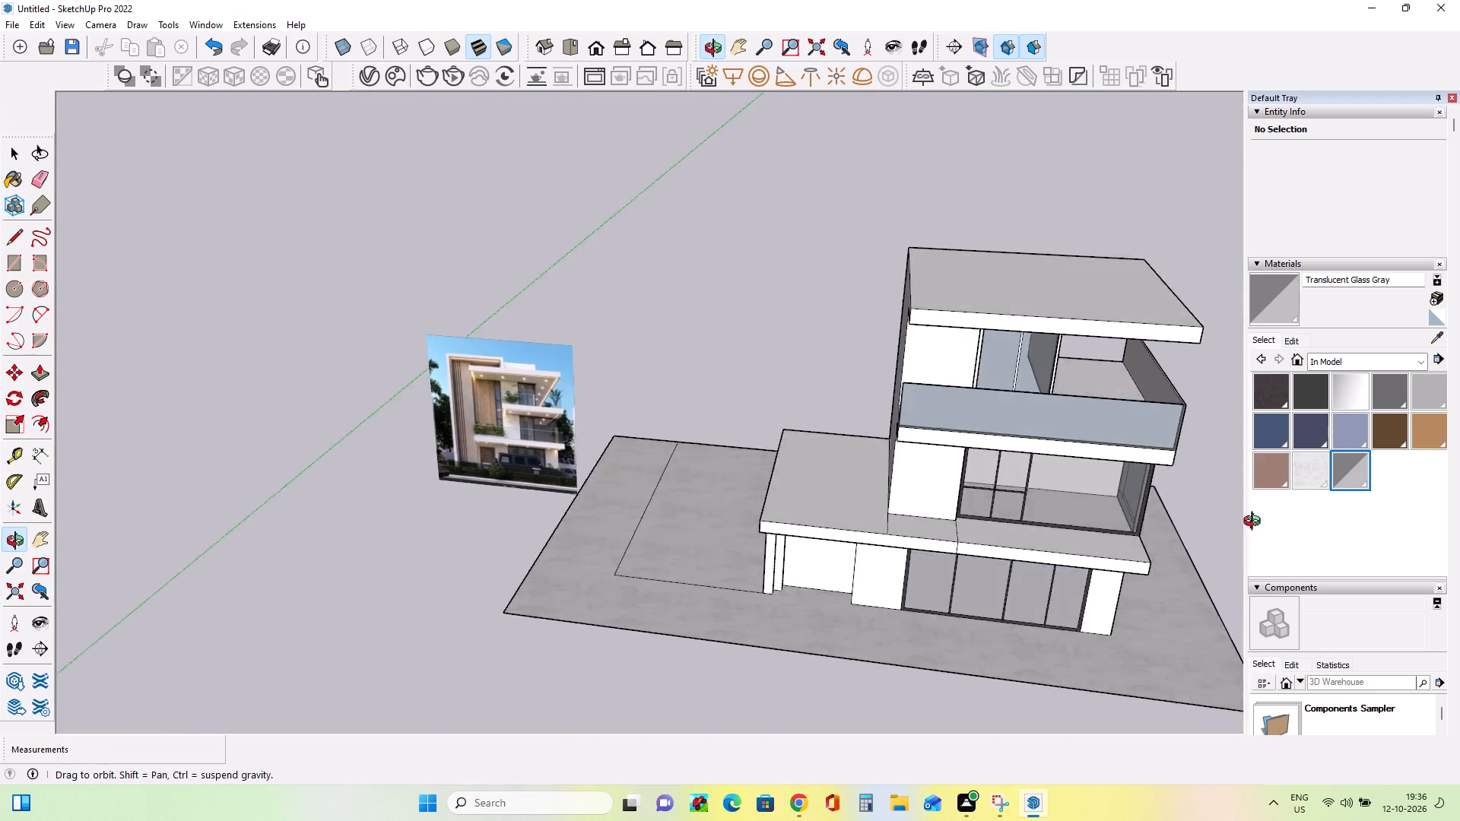
middle_drag(1255, 523, 1456, 526)
middle_drag(735, 372, 1250, 304)
scroll(706, 246, up, 9)
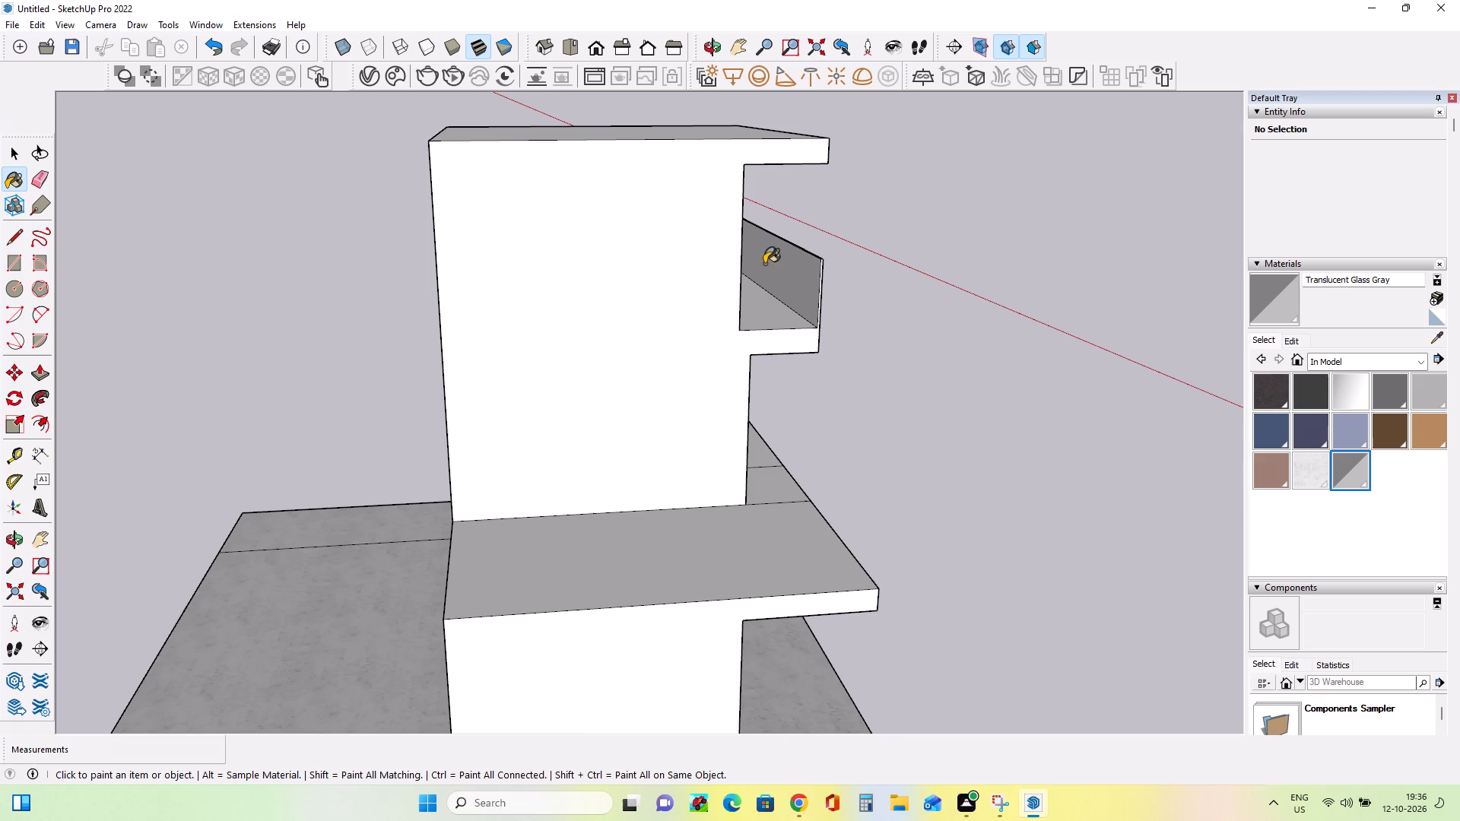
click(809, 273)
middle_drag(843, 319, 422, 455)
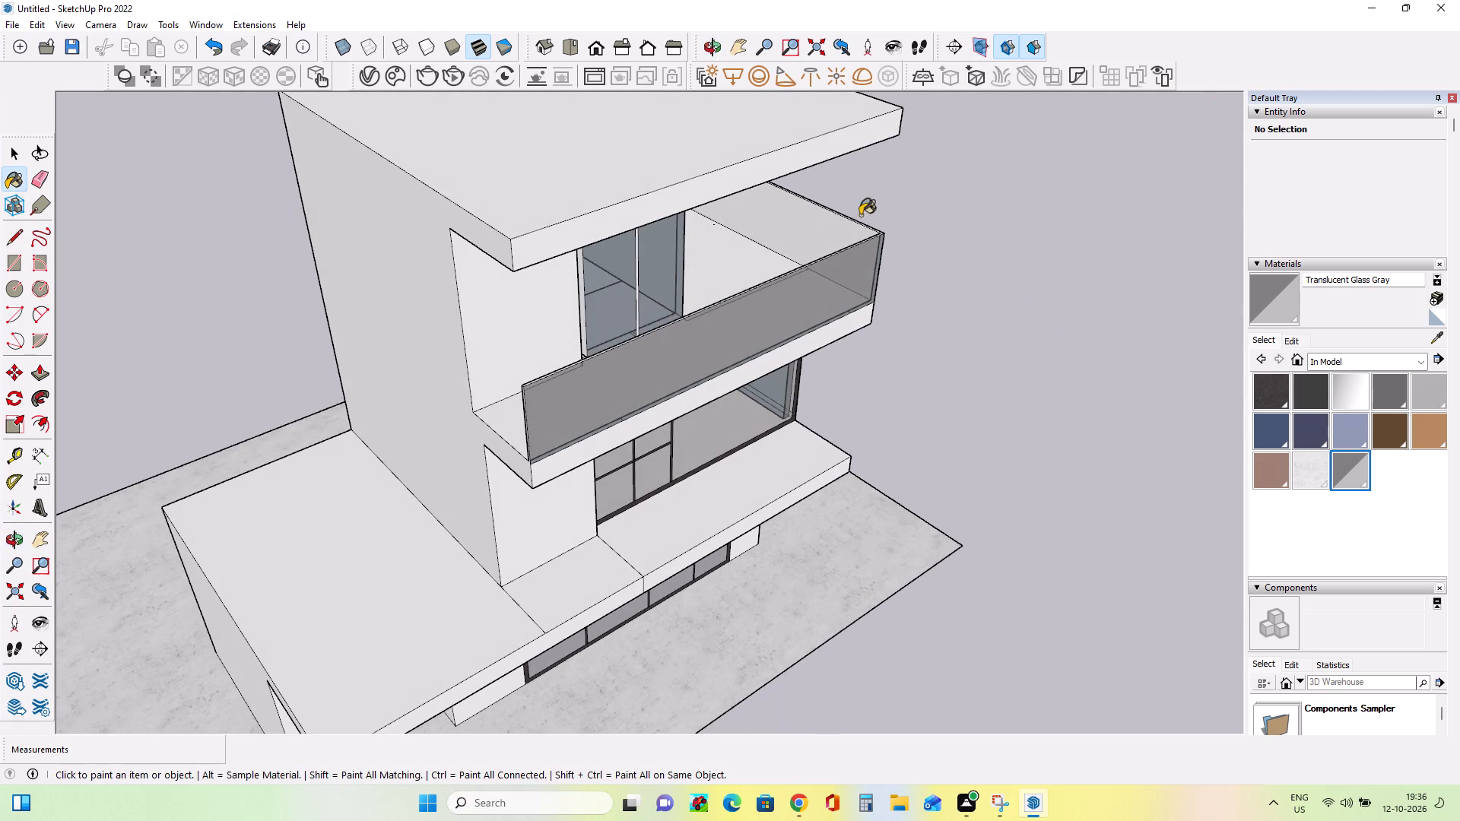
click(829, 239)
Draw a horizontal line about 4' long on the side face, separating the side railing from the slab band above the window.
middle_drag(975, 257, 206, 284)
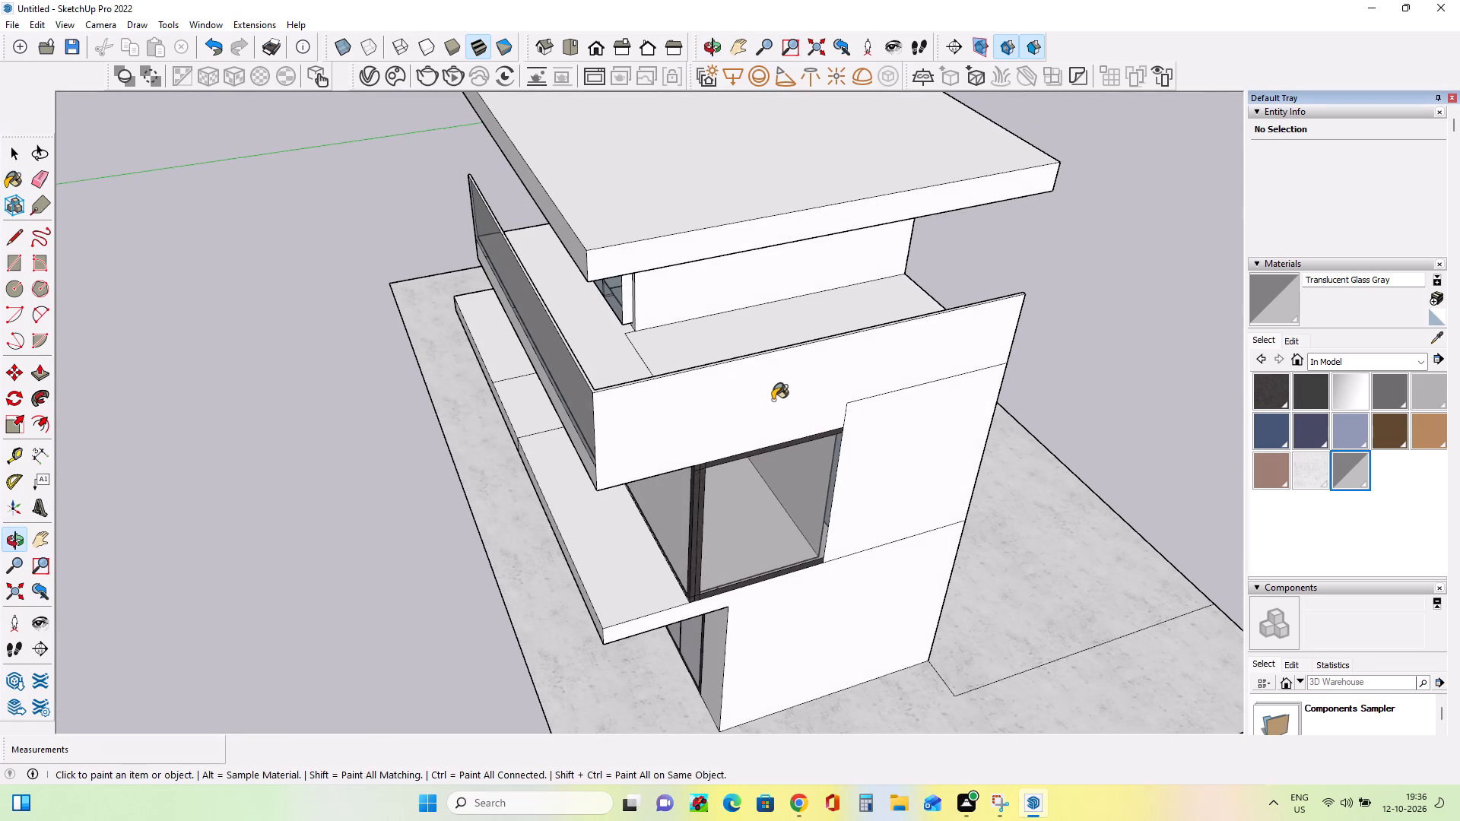
middle_drag(754, 425, 700, 314)
scroll(497, 390, up, 4)
middle_drag(595, 411, 640, 421)
scroll(593, 393, down, 6)
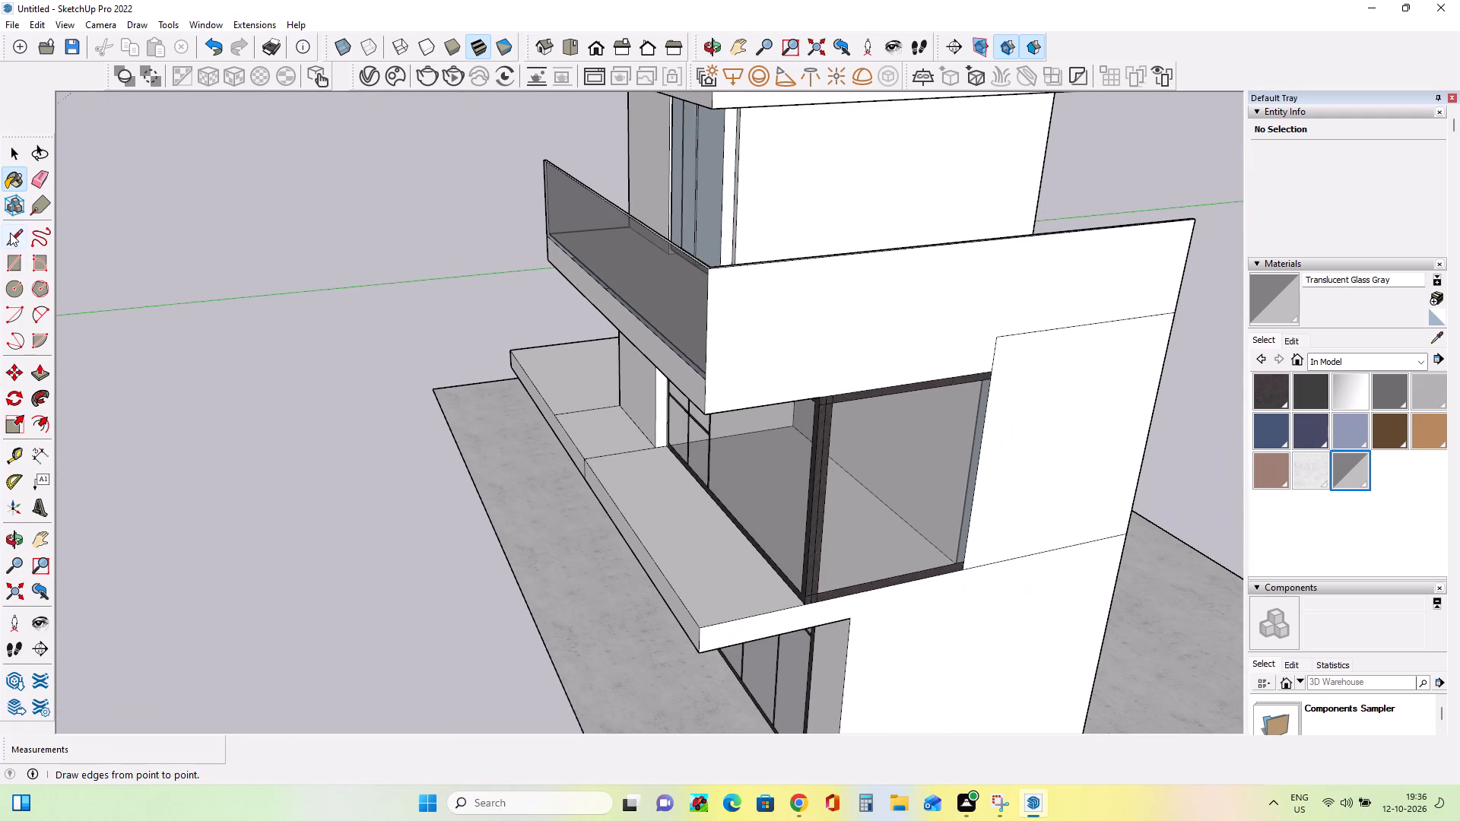
click(10, 233)
click(706, 387)
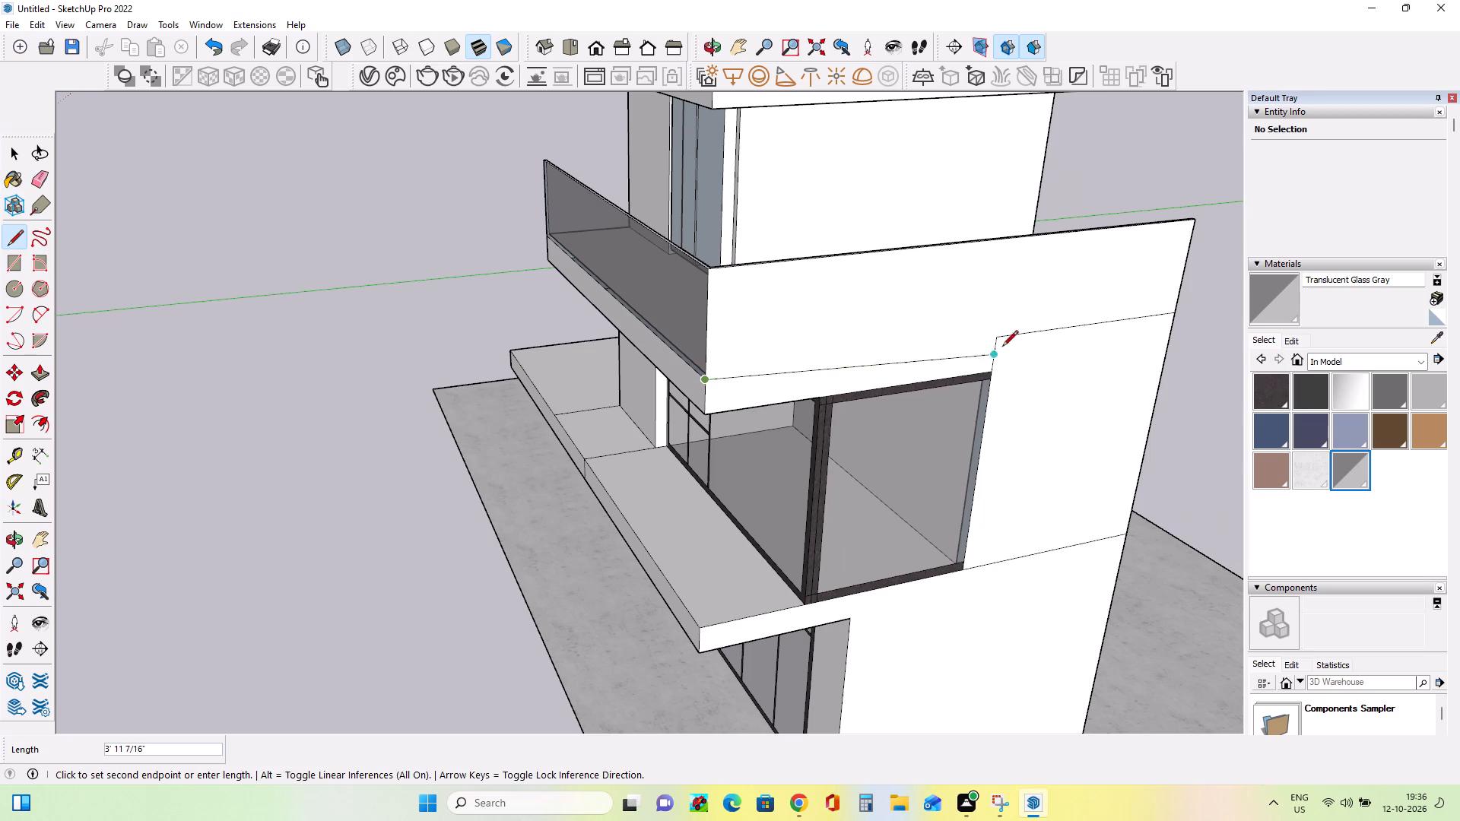
click(1004, 346)
scroll(1074, 406, up, 3)
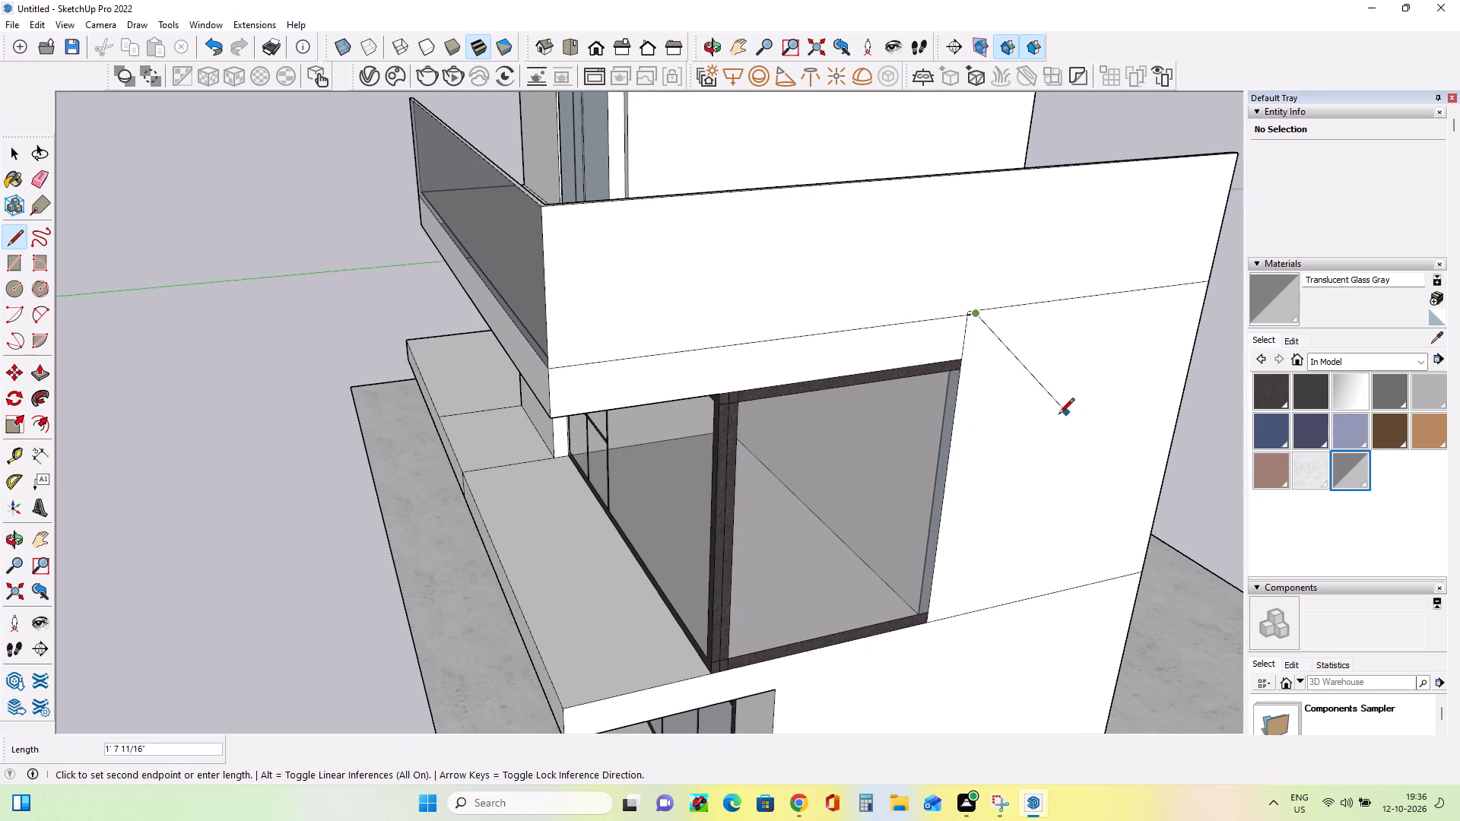
key(space)
scroll(971, 349, up, 6)
scroll(970, 349, down, 7)
Draw a horizontal line about 2' 10 7/16" long across the side wall, continuing the railing's base line to the rear edge.
click(11, 242)
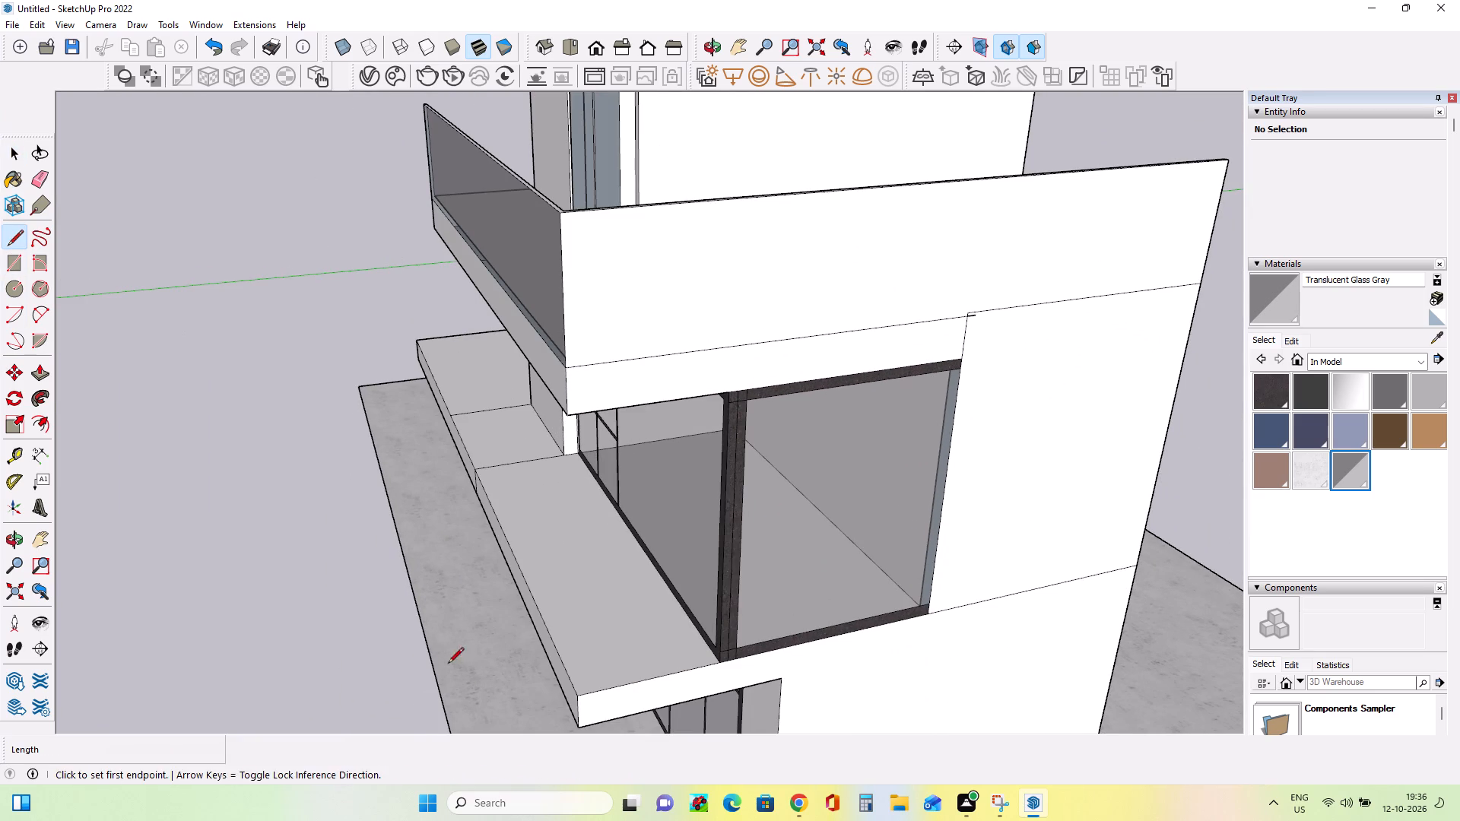
middle_drag(448, 664, 251, 632)
click(775, 309)
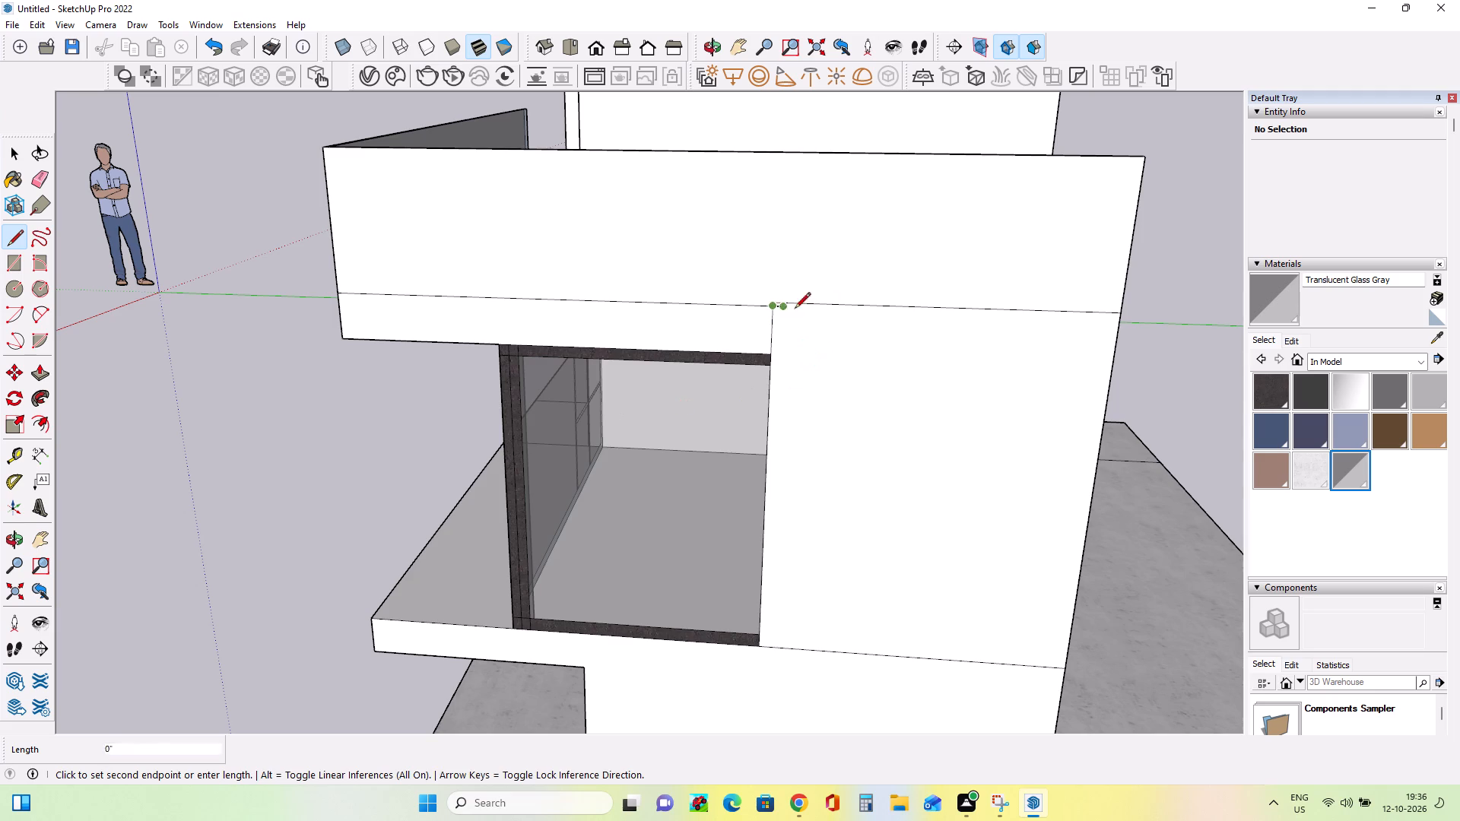
click(1126, 324)
middle_drag(985, 460, 974, 483)
scroll(1156, 435, up, 2)
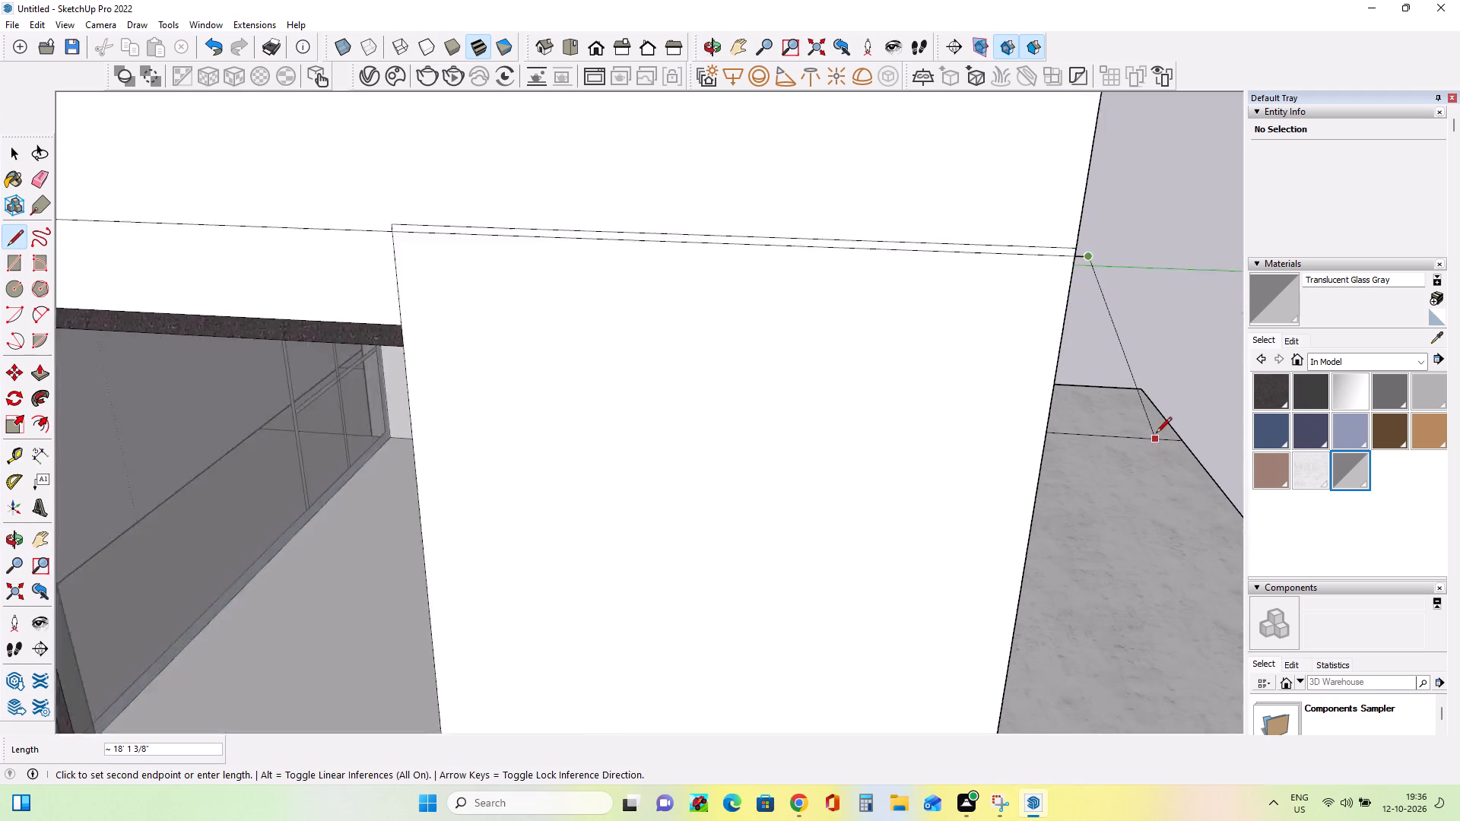
scroll(1156, 434, up, 1)
key(space)
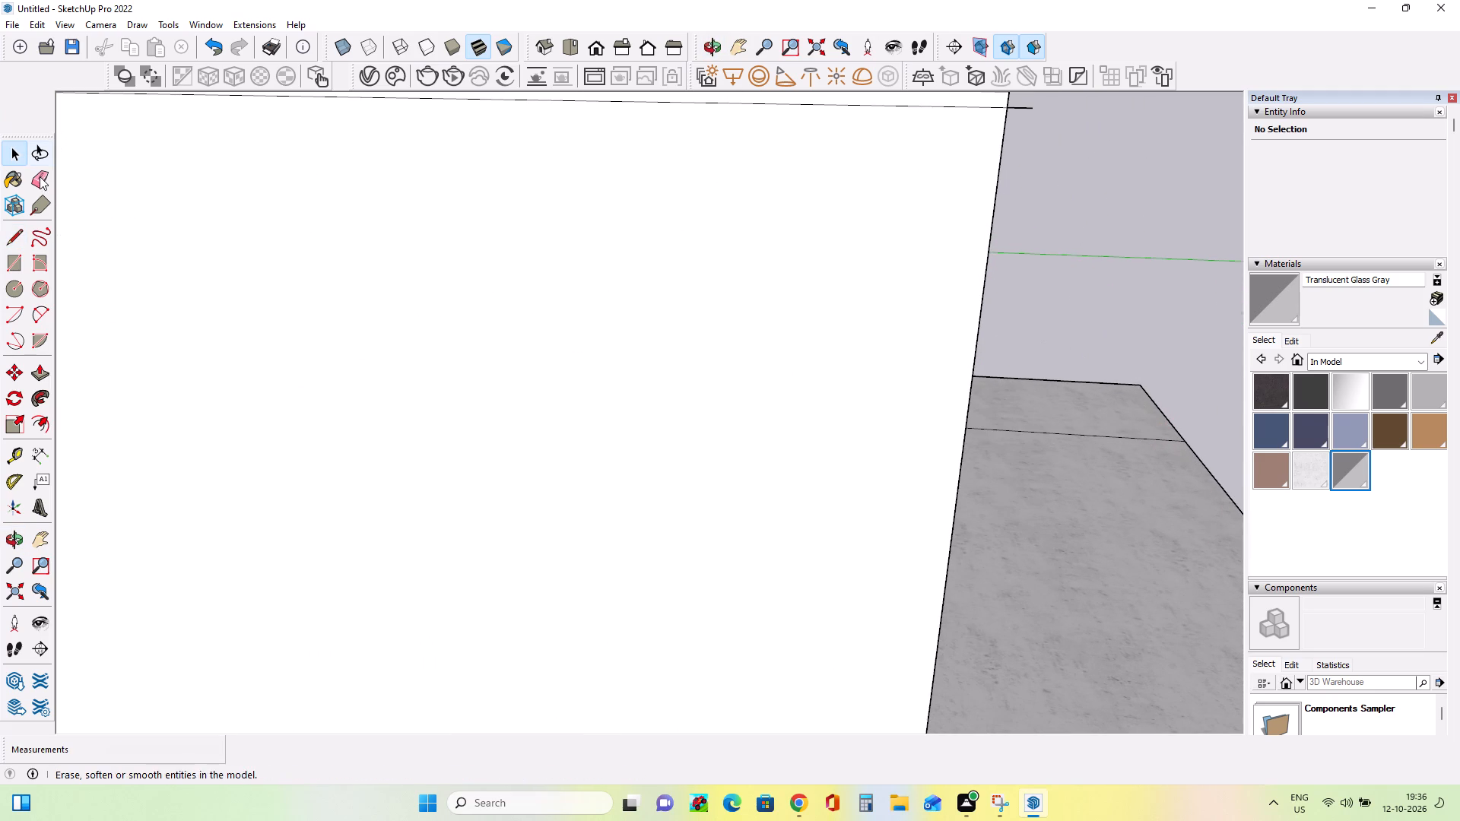
Erase the line end overhanging the rear edge and the old duplicate line just above the side railing's new base line.
click(40, 176)
drag(1024, 109, 1024, 119)
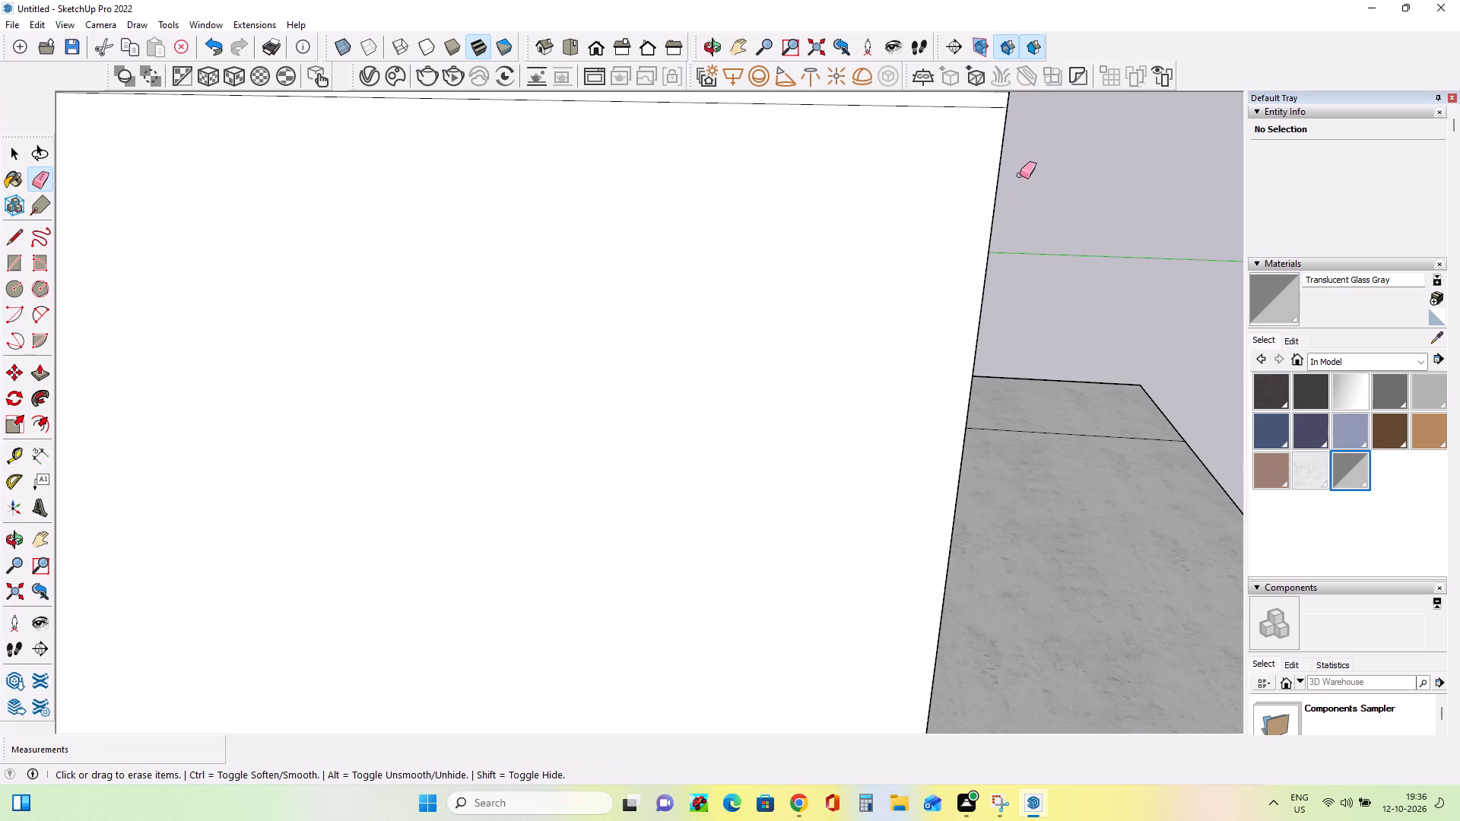
scroll(1017, 215, down, 3)
click(979, 181)
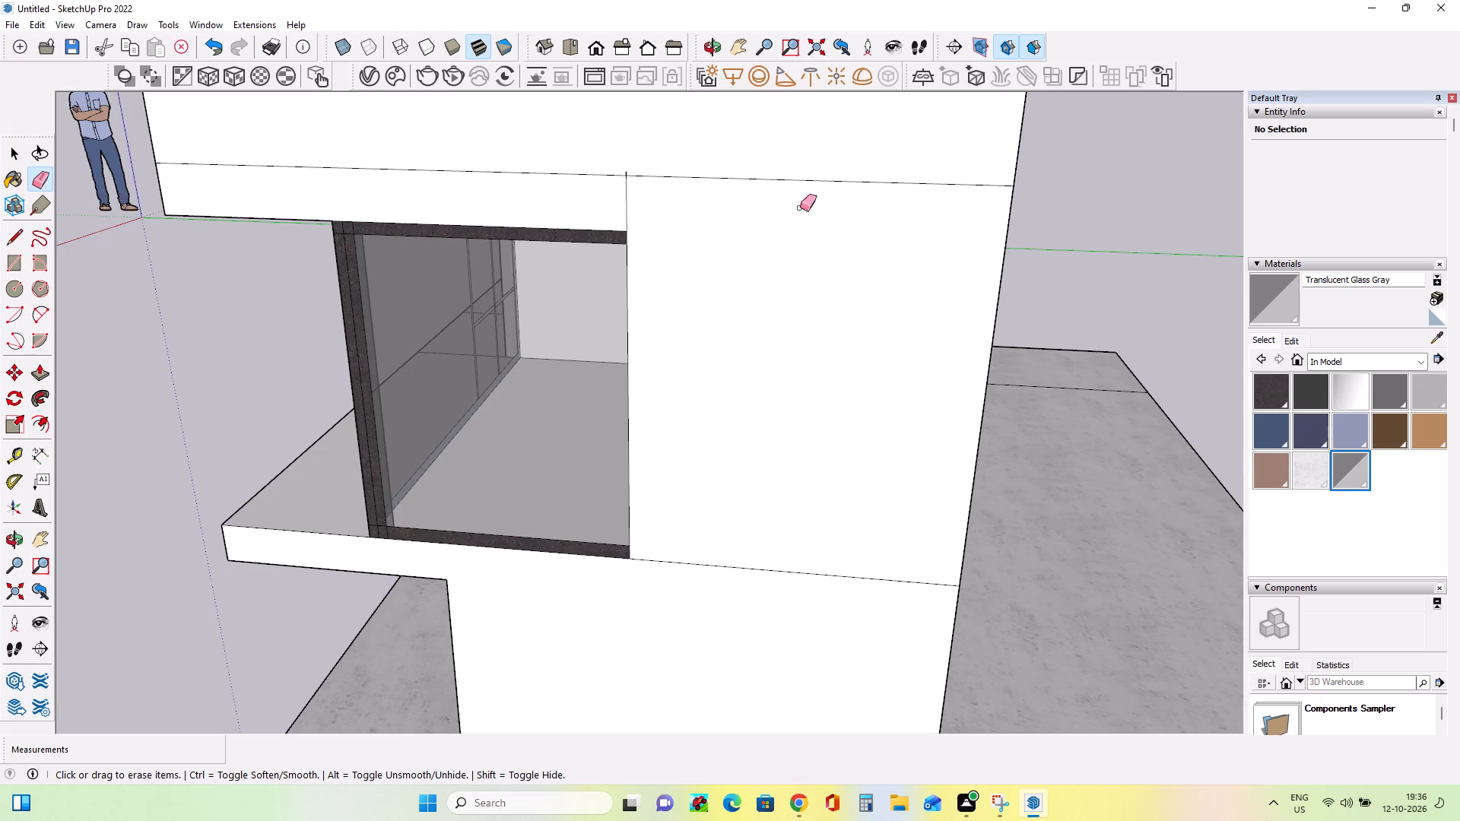
Erase the vertical edge running up from the window's rear corner to and past the side railing's base line.
scroll(620, 177, up, 9)
click(628, 166)
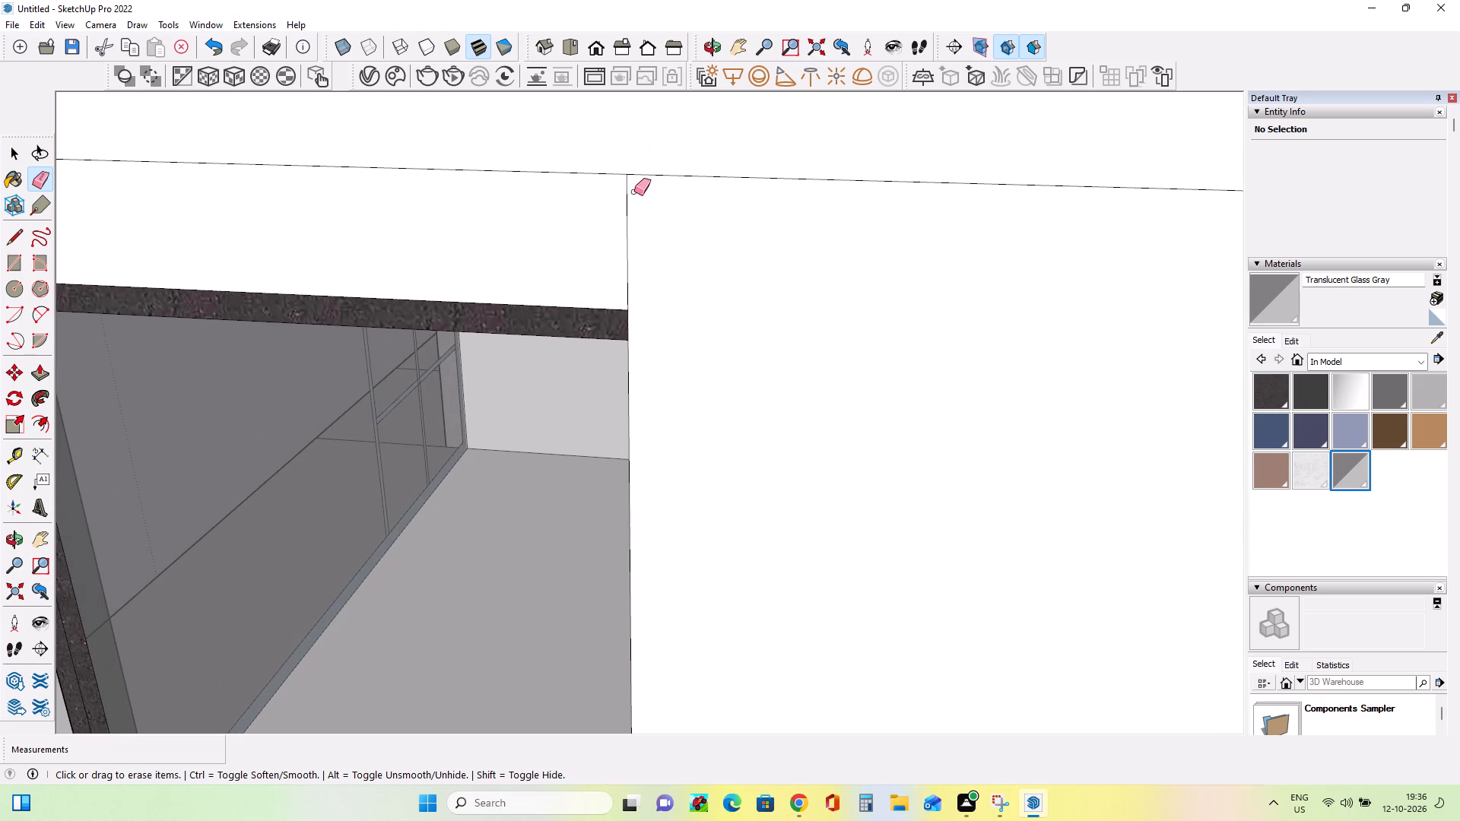
click(627, 227)
Paint the side railing's outer face with Translucent Glass Gray and reapply the material to its inner face.
scroll(742, 288, down, 13)
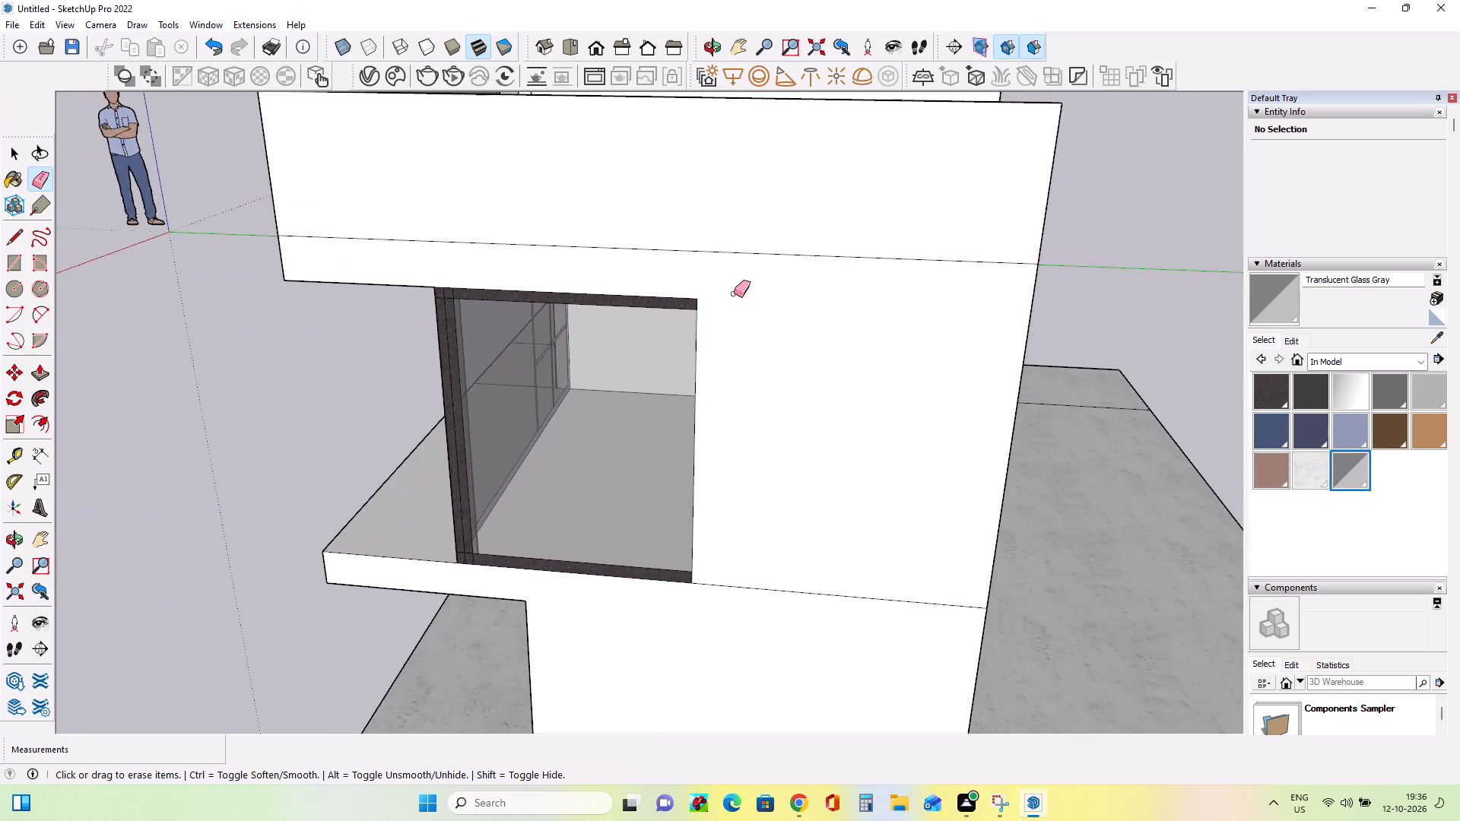
scroll(734, 293, down, 6)
middle_drag(713, 303, 920, 330)
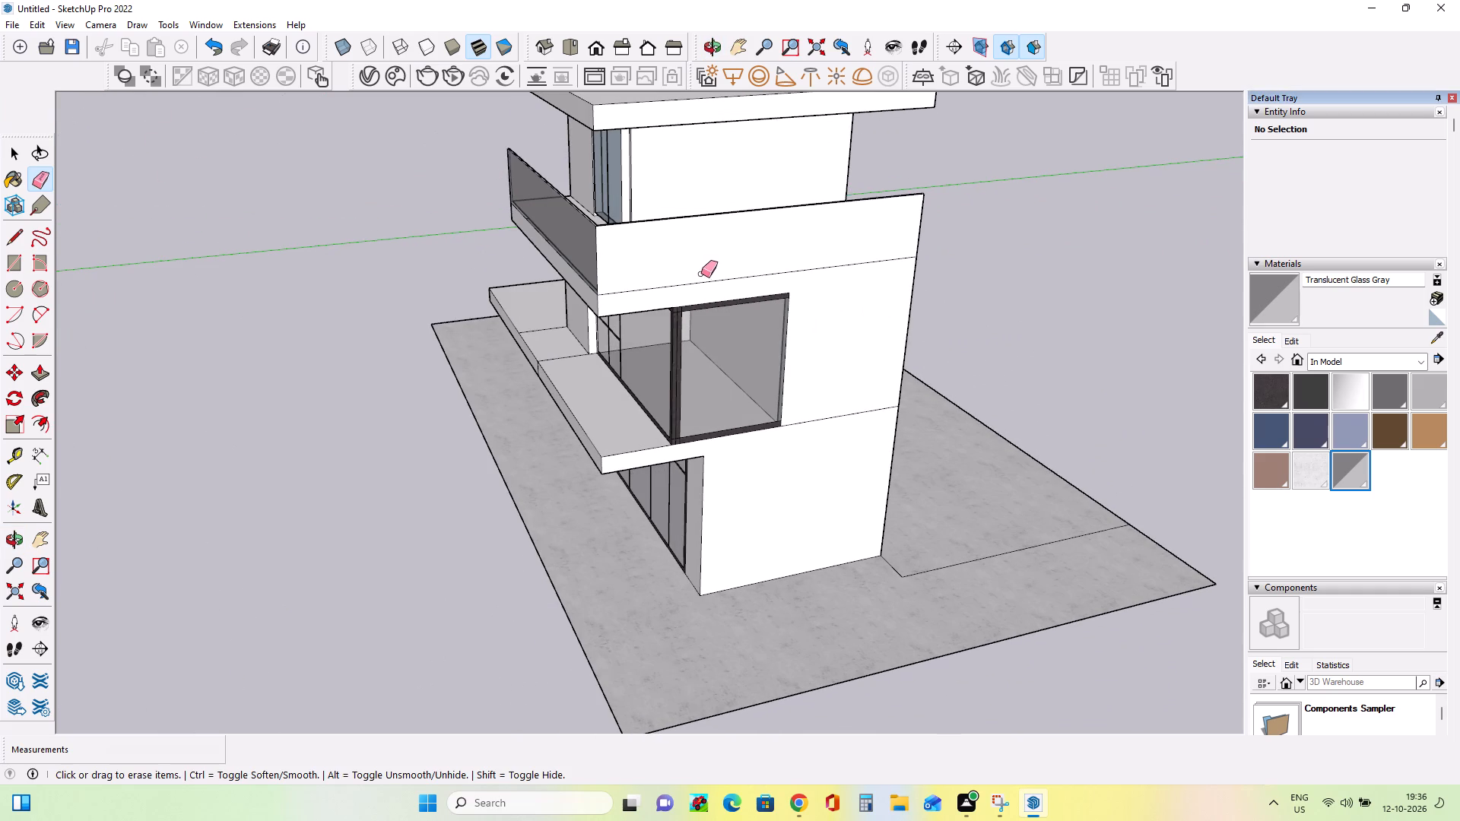
click(1352, 466)
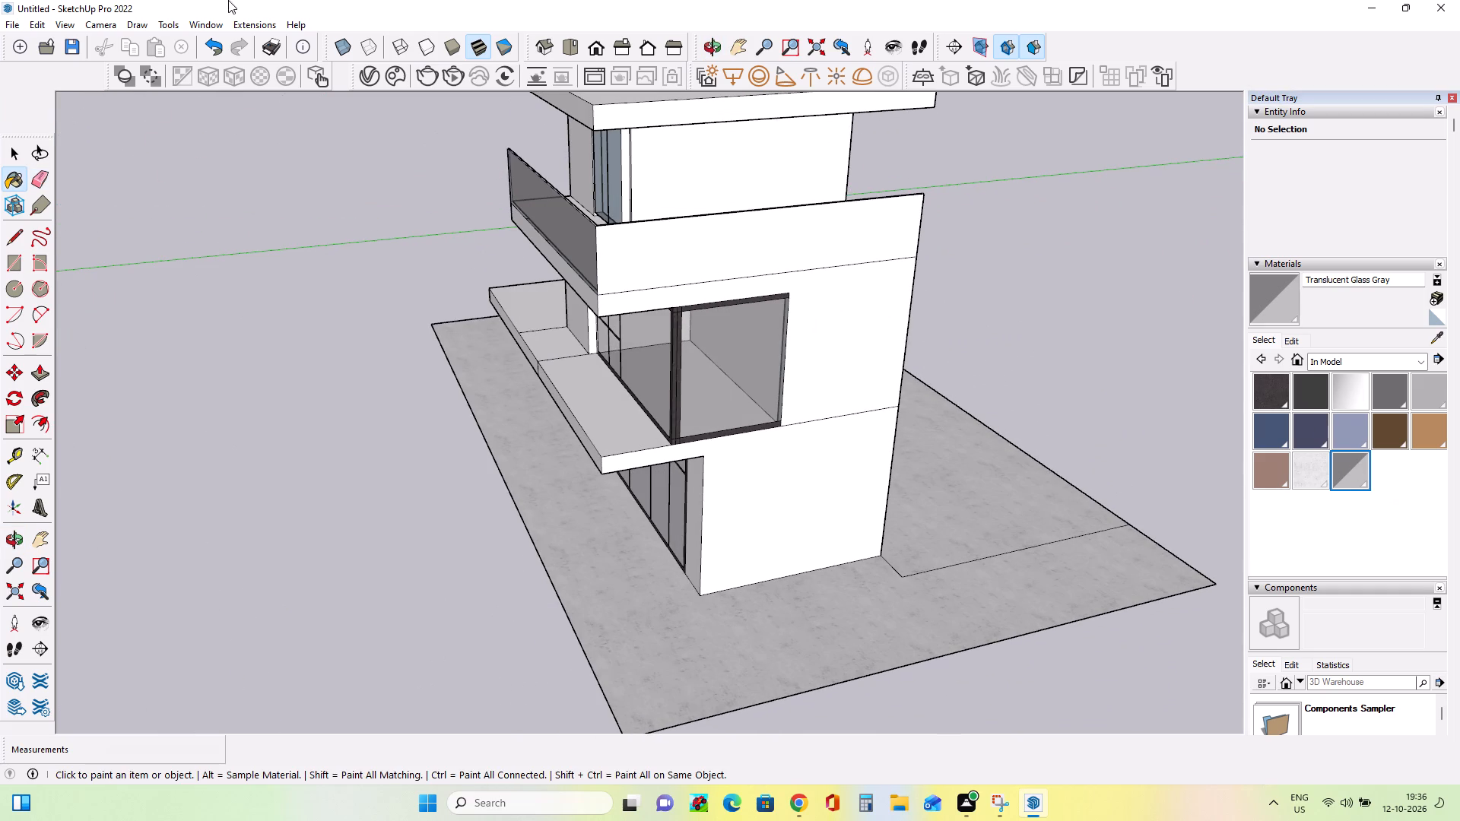
click(741, 249)
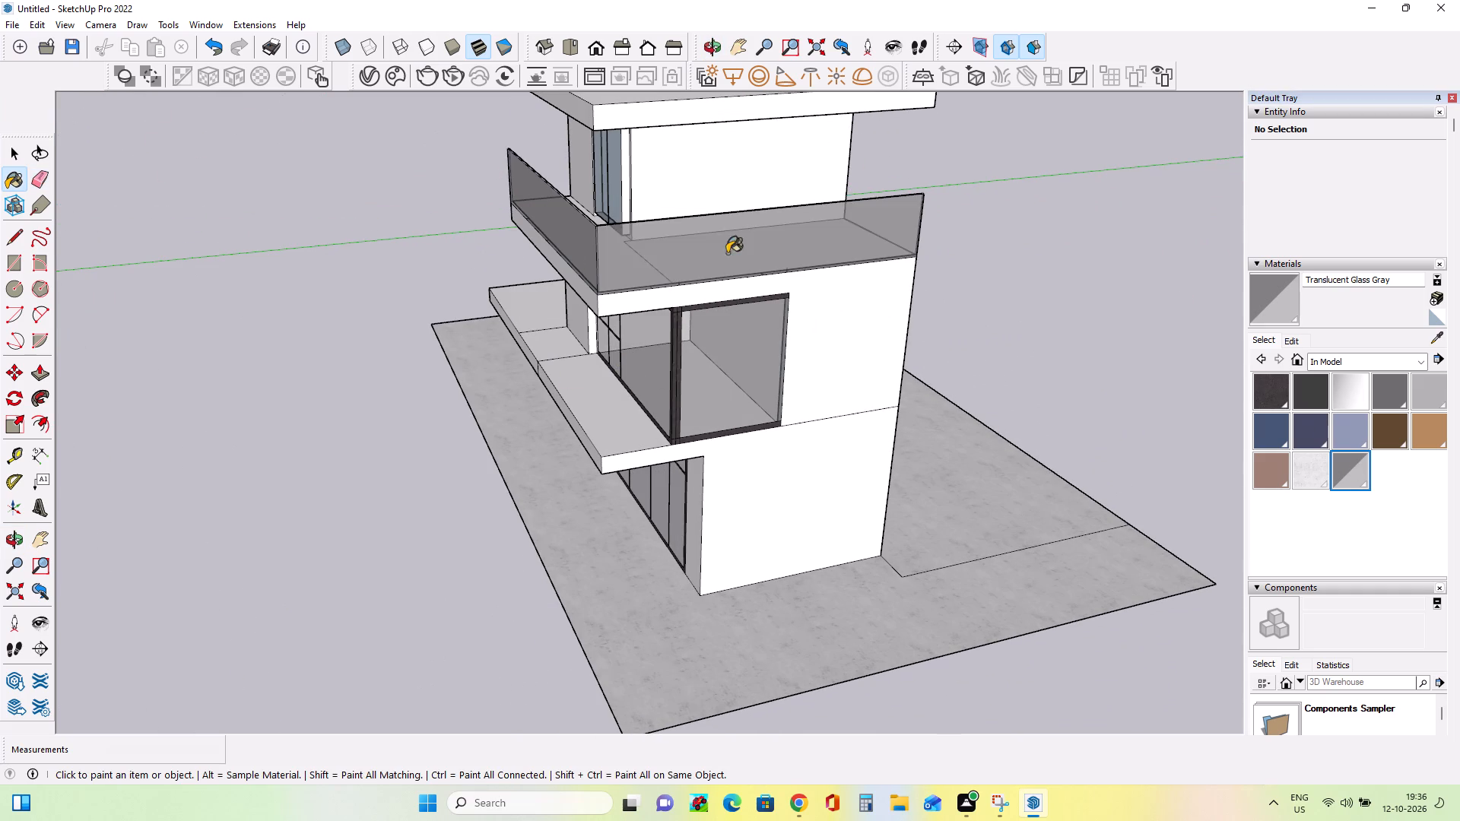
middle_drag(613, 296, 1143, 323)
middle_drag(856, 214, 963, 179)
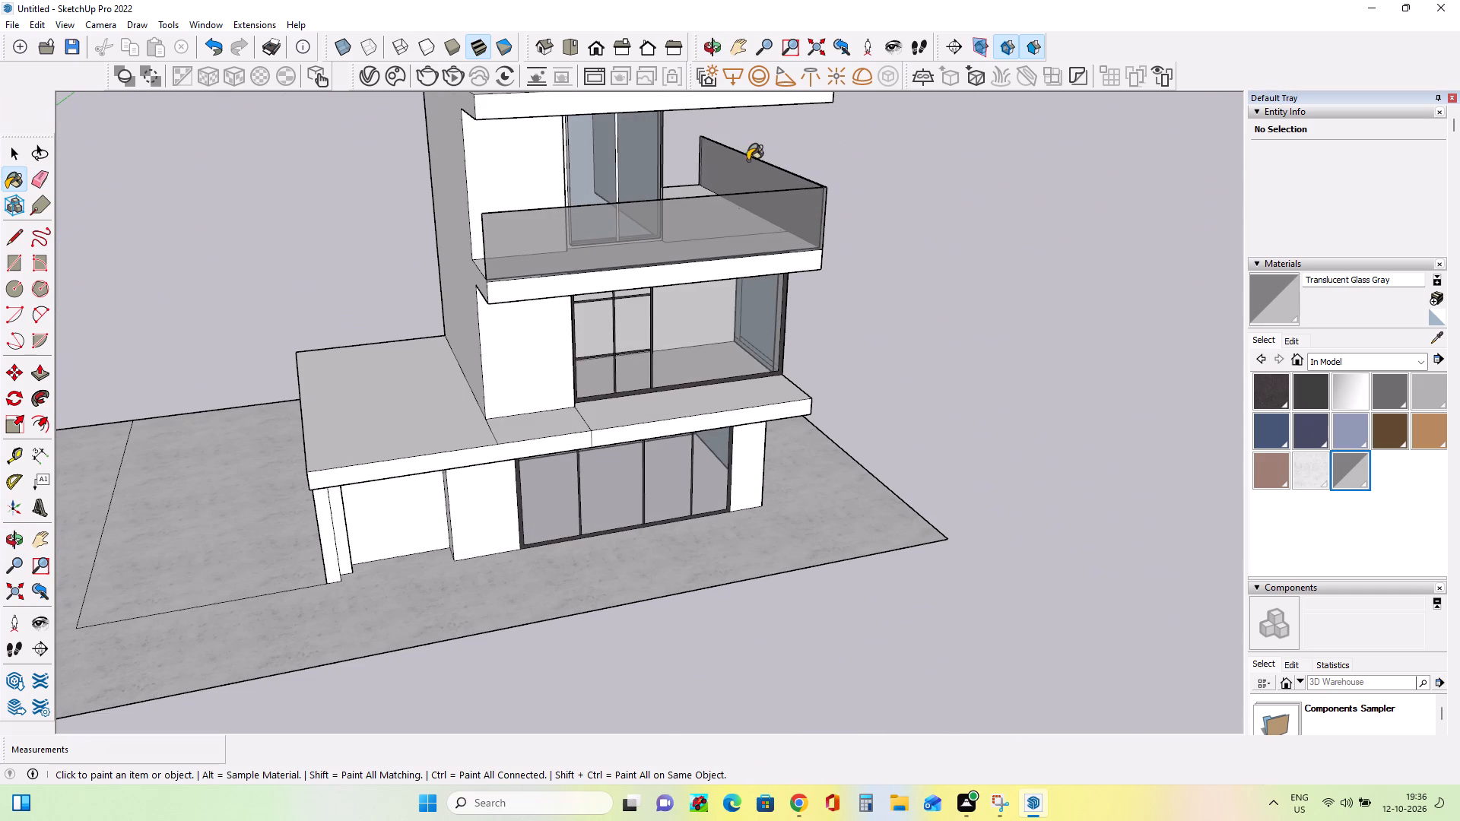
click(754, 169)
click(763, 191)
scroll(763, 186, up, 8)
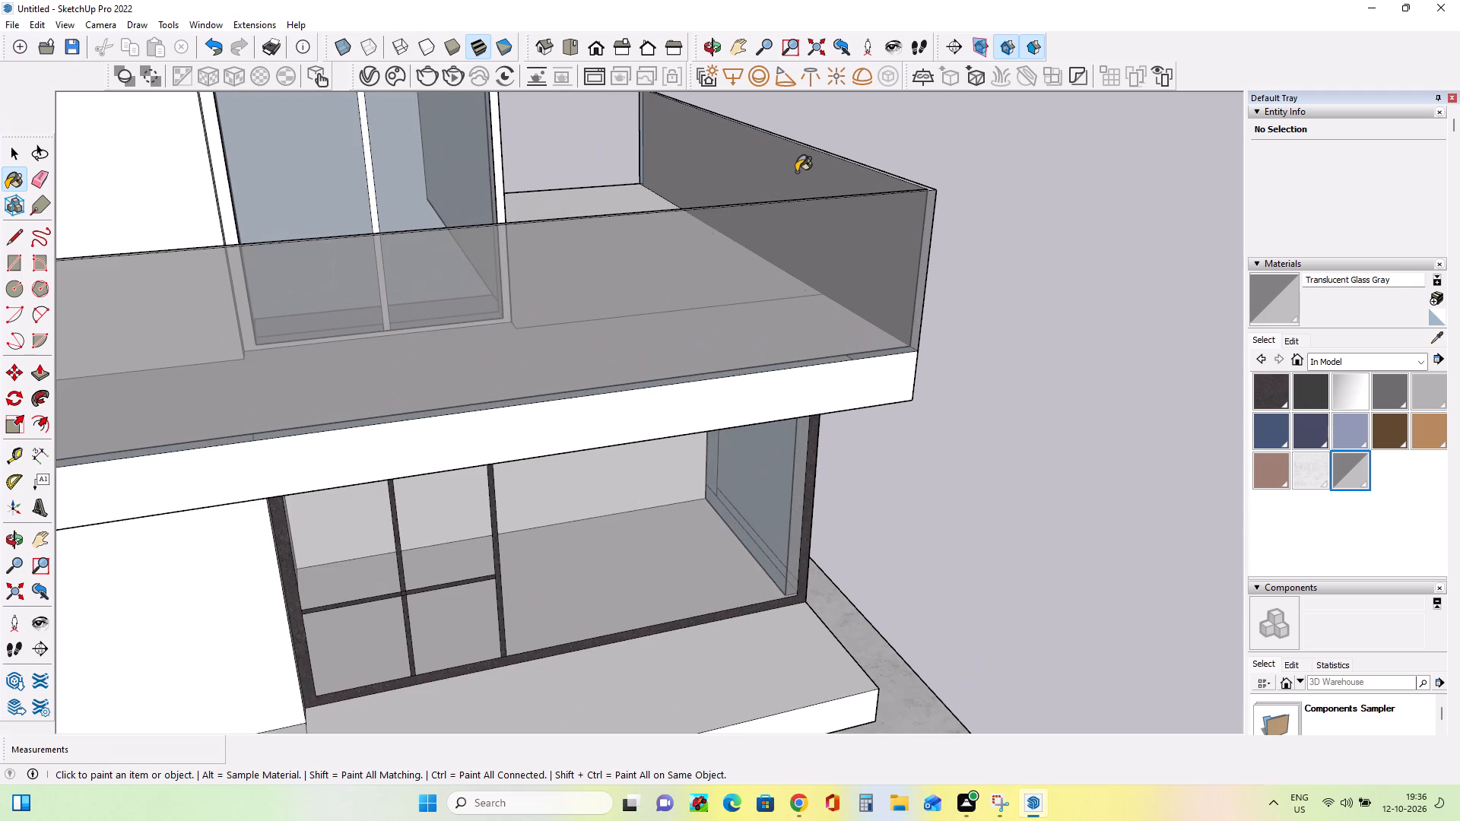
click(799, 171)
Draw a line about 6' 11 3/8" long across the front railing, just below its top edge.
middle_drag(909, 207, 370, 213)
middle_drag(709, 281, 1047, 274)
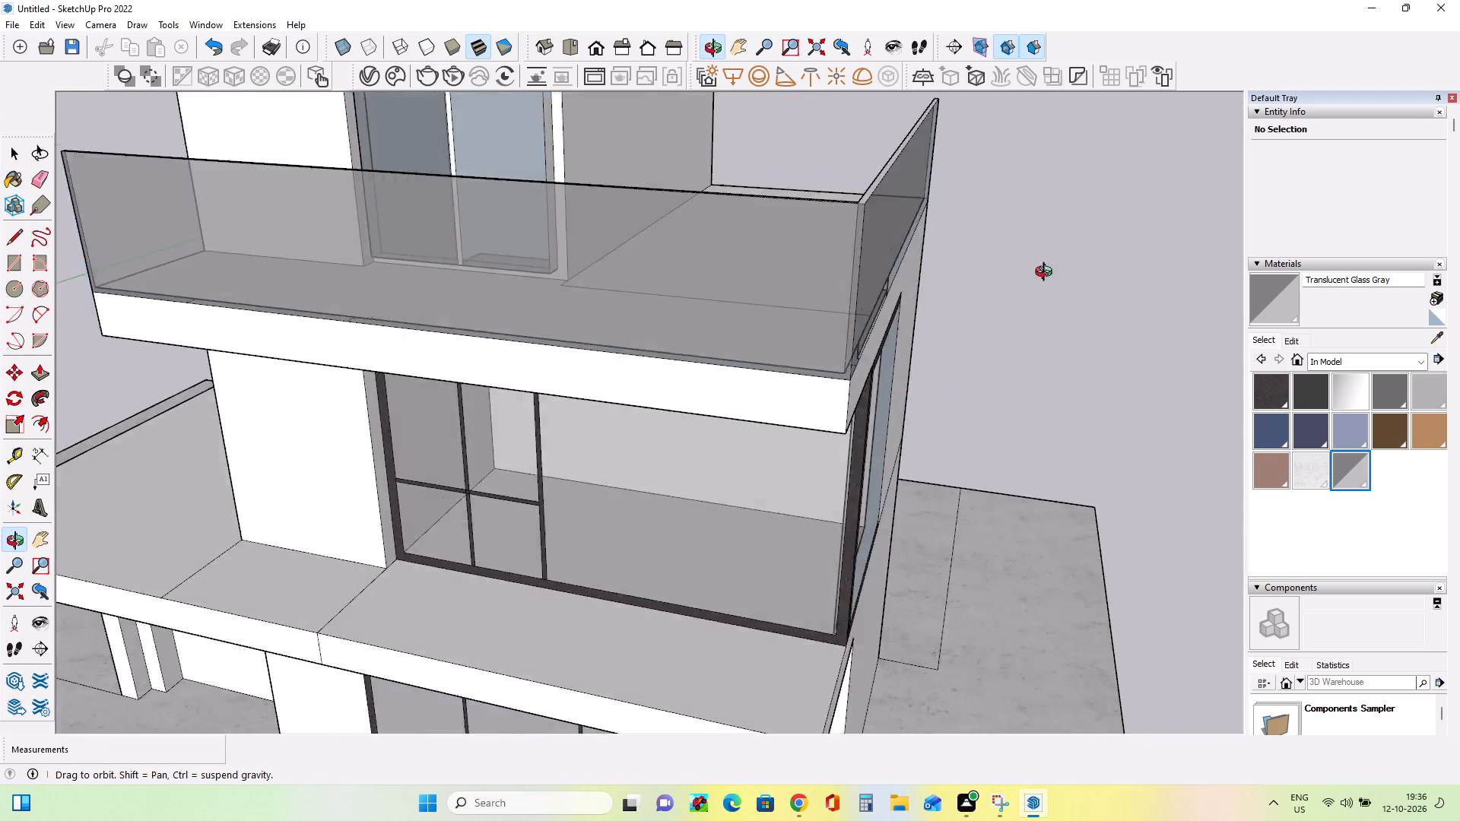
middle_drag(1047, 274, 1101, 277)
scroll(1102, 278, down, 5)
scroll(807, 287, down, 7)
scroll(723, 287, up, 6)
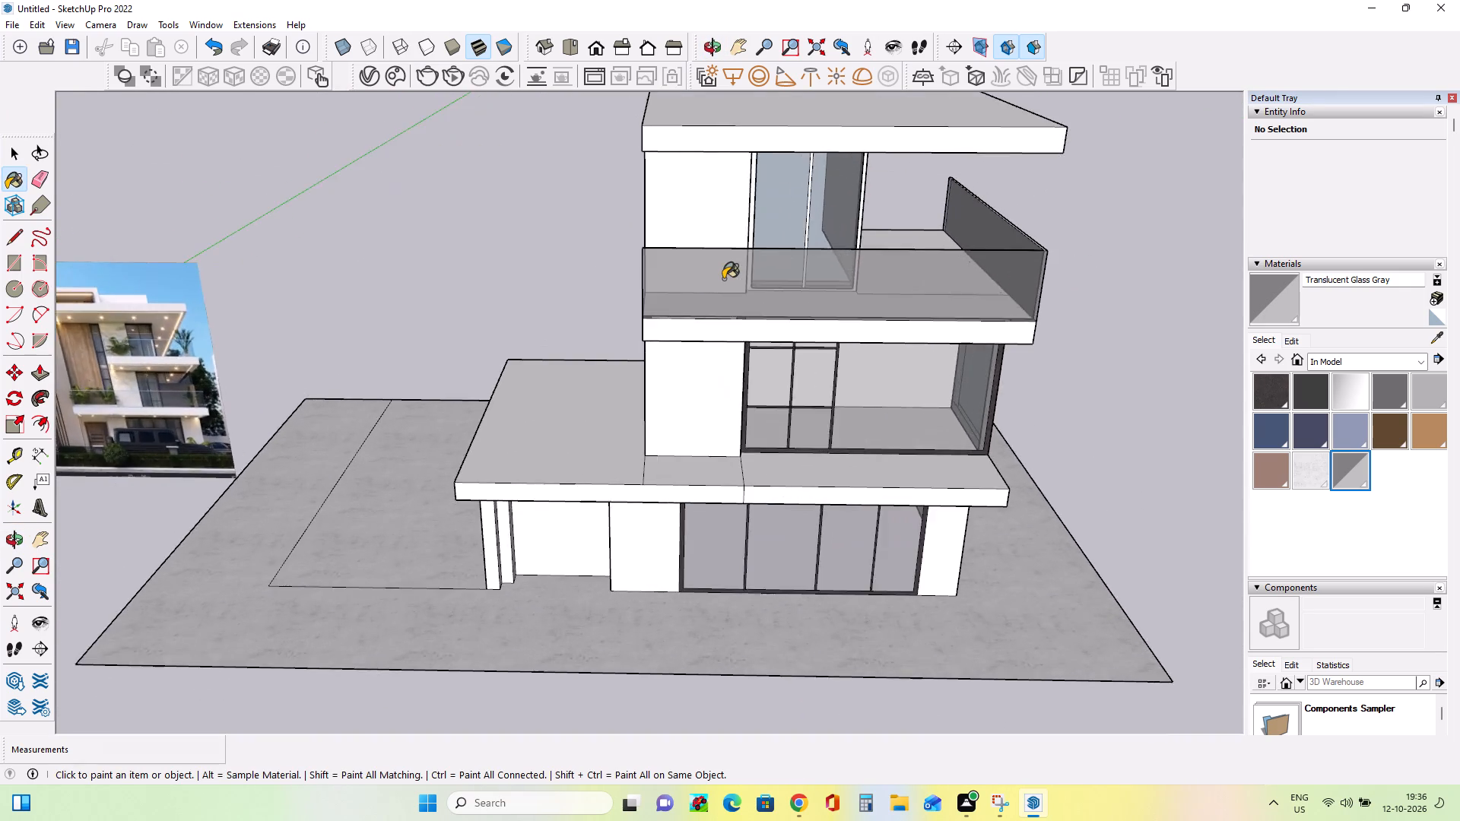
scroll(723, 279, up, 8)
click(17, 239)
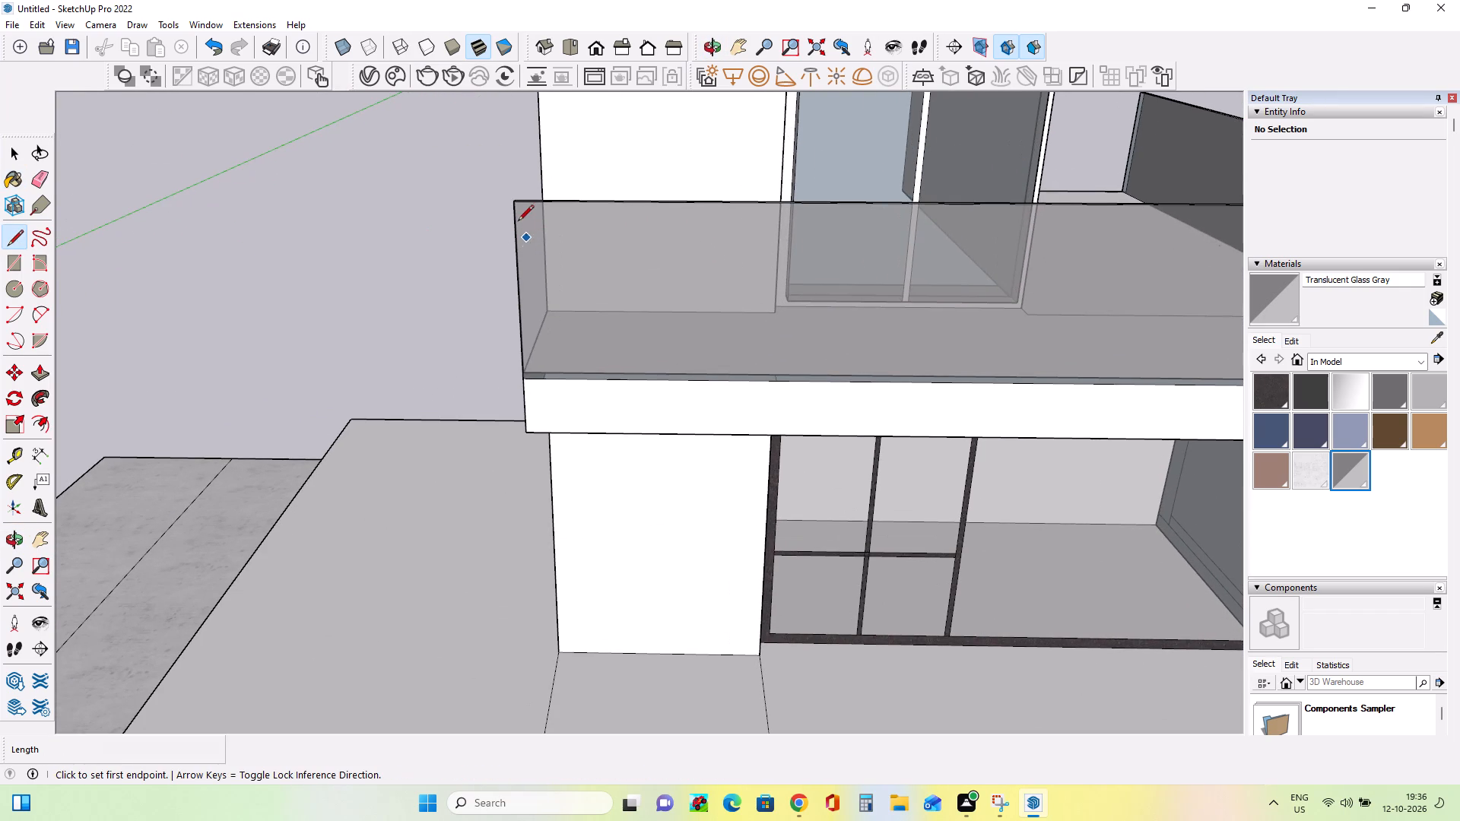
click(516, 214)
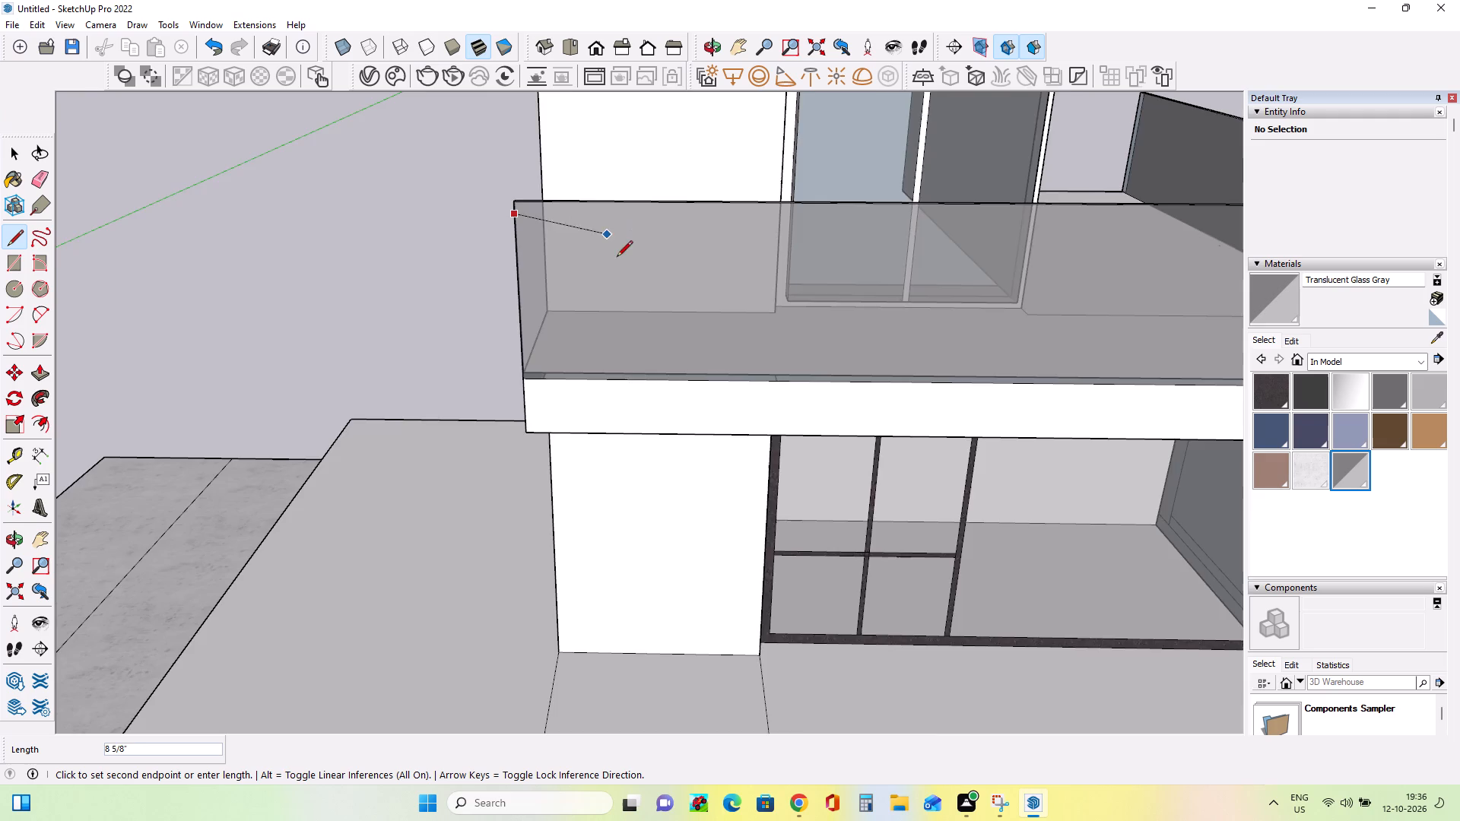
scroll(613, 259, down, 13)
scroll(888, 267, up, 11)
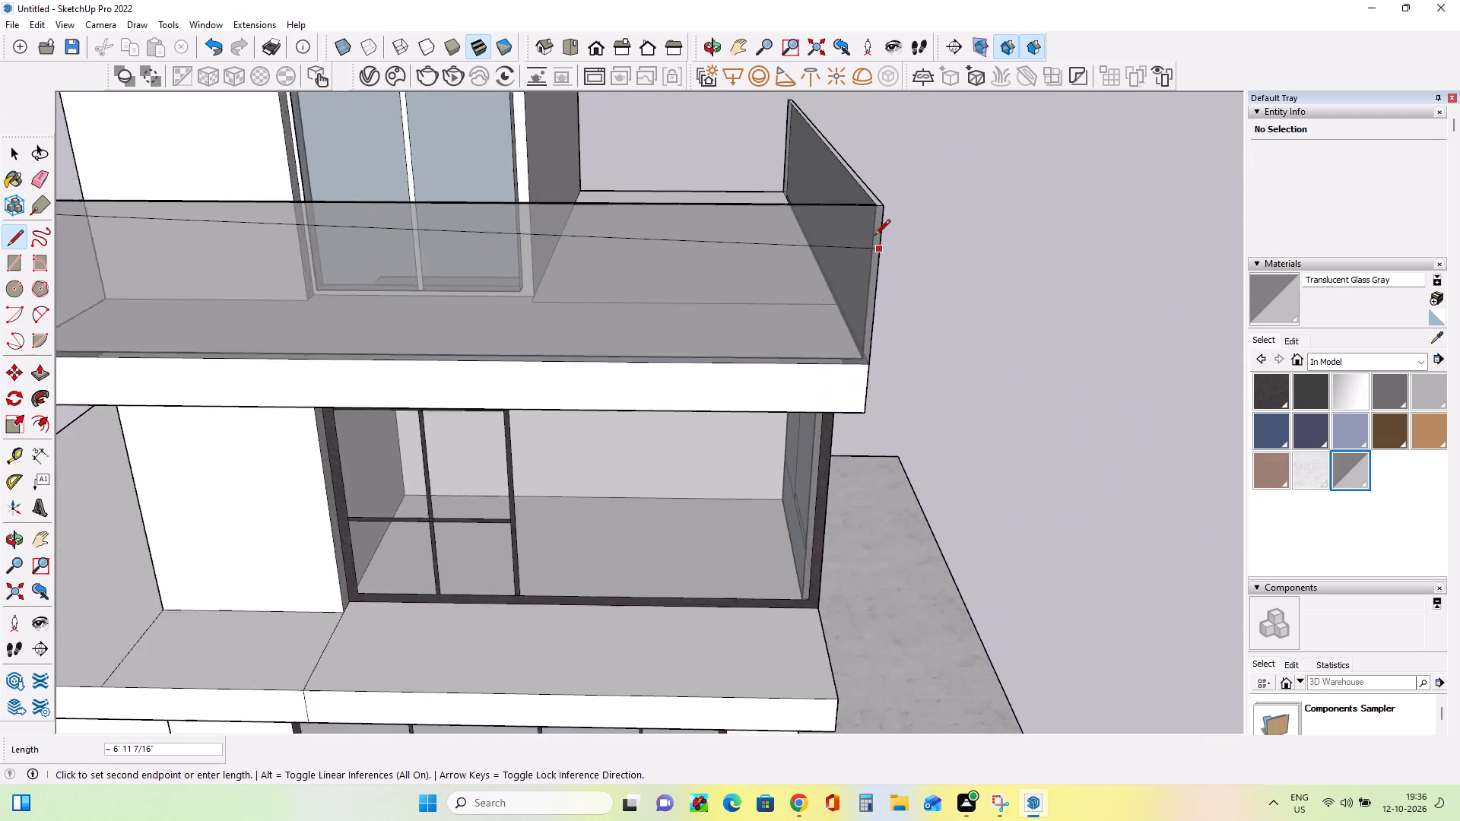
scroll(874, 236, up, 5)
click(884, 190)
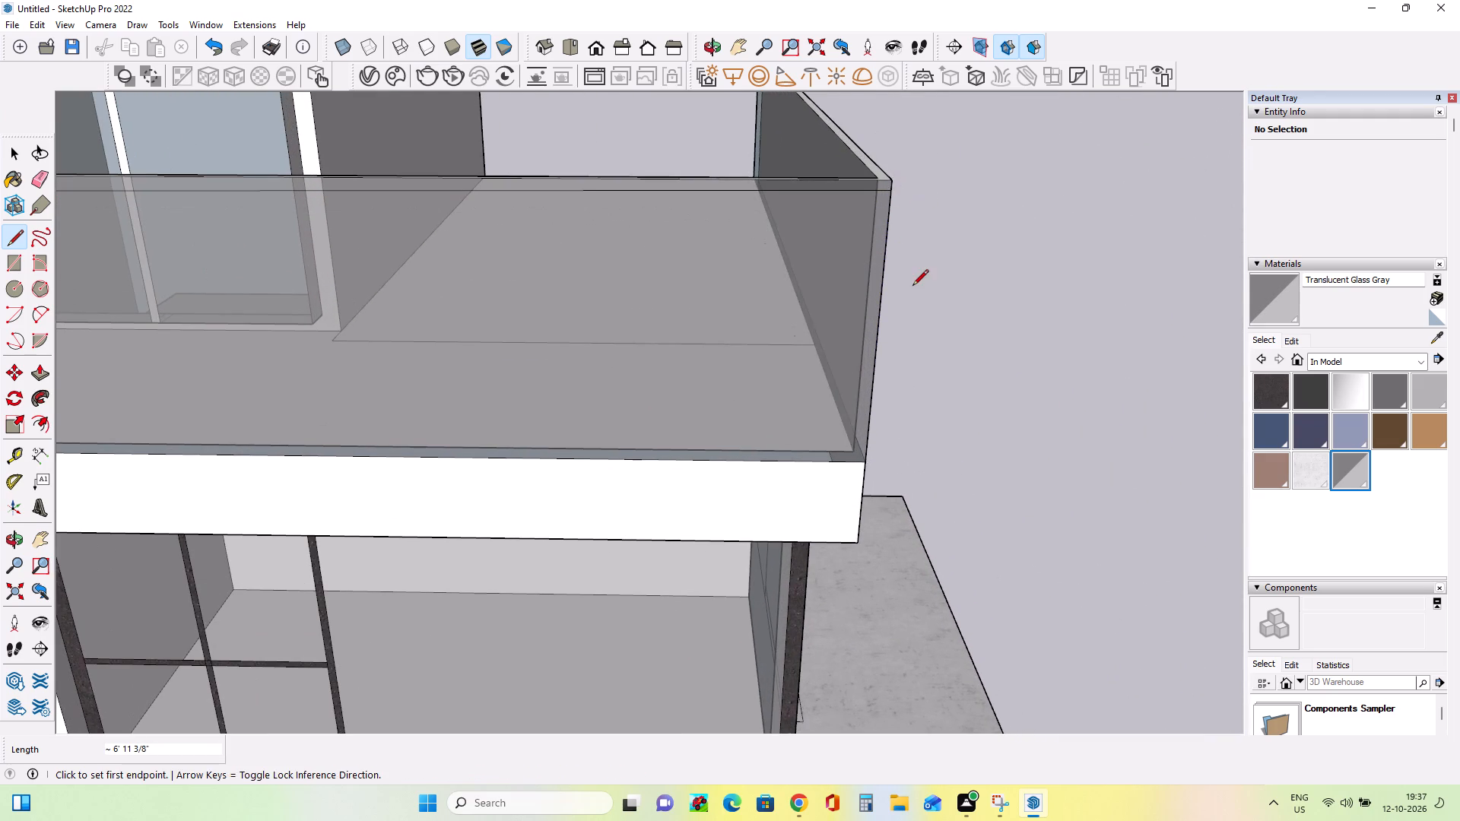
Draw a line about 6' 8 7/16" long across the side railing's outer face, just below its top edge.
scroll(912, 287, up, 1)
middle_drag(913, 287, 932, 309)
scroll(919, 293, down, 1)
middle_drag(925, 291, 468, 334)
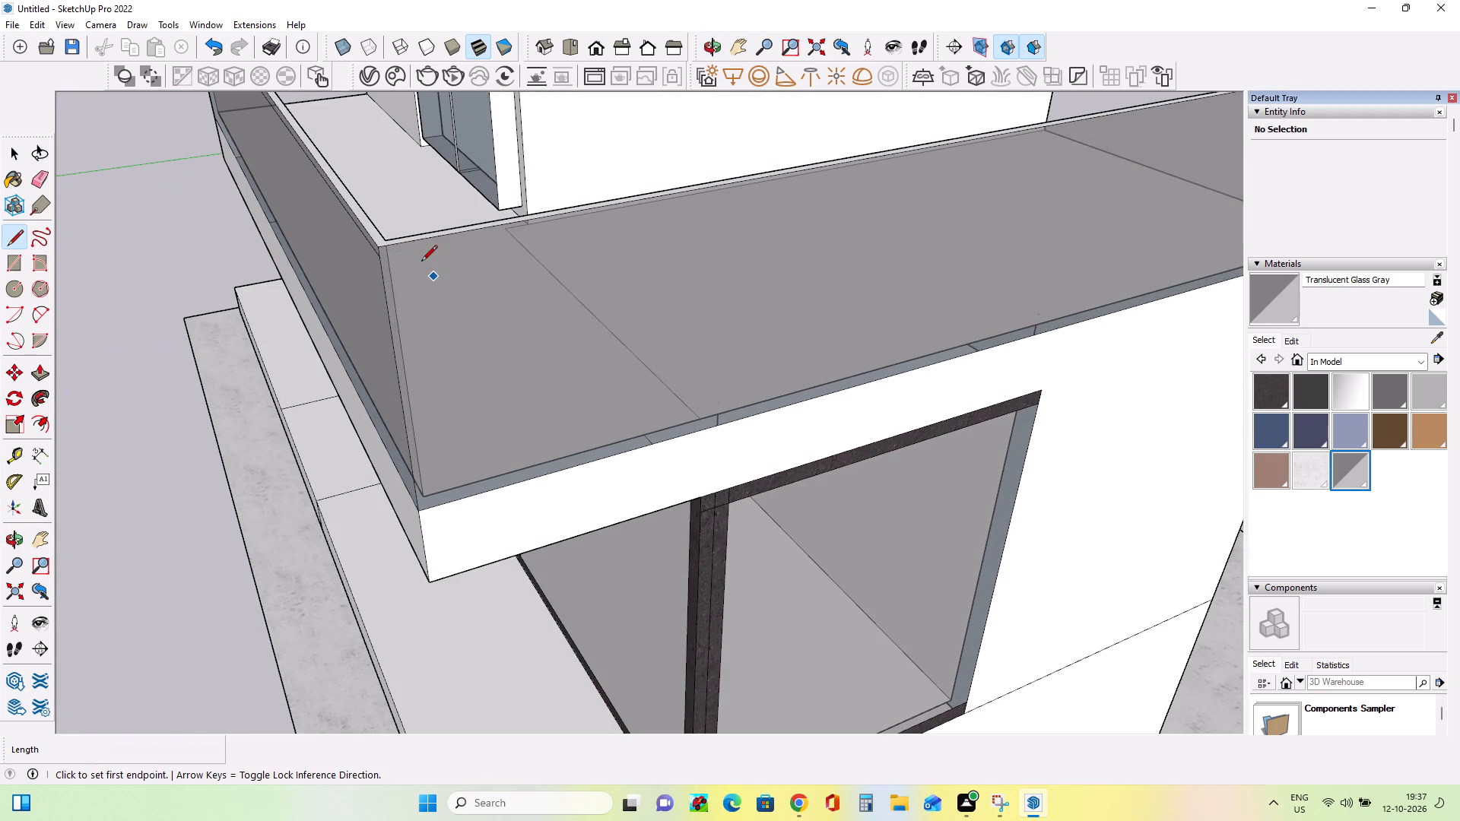
click(381, 263)
scroll(423, 290, down, 10)
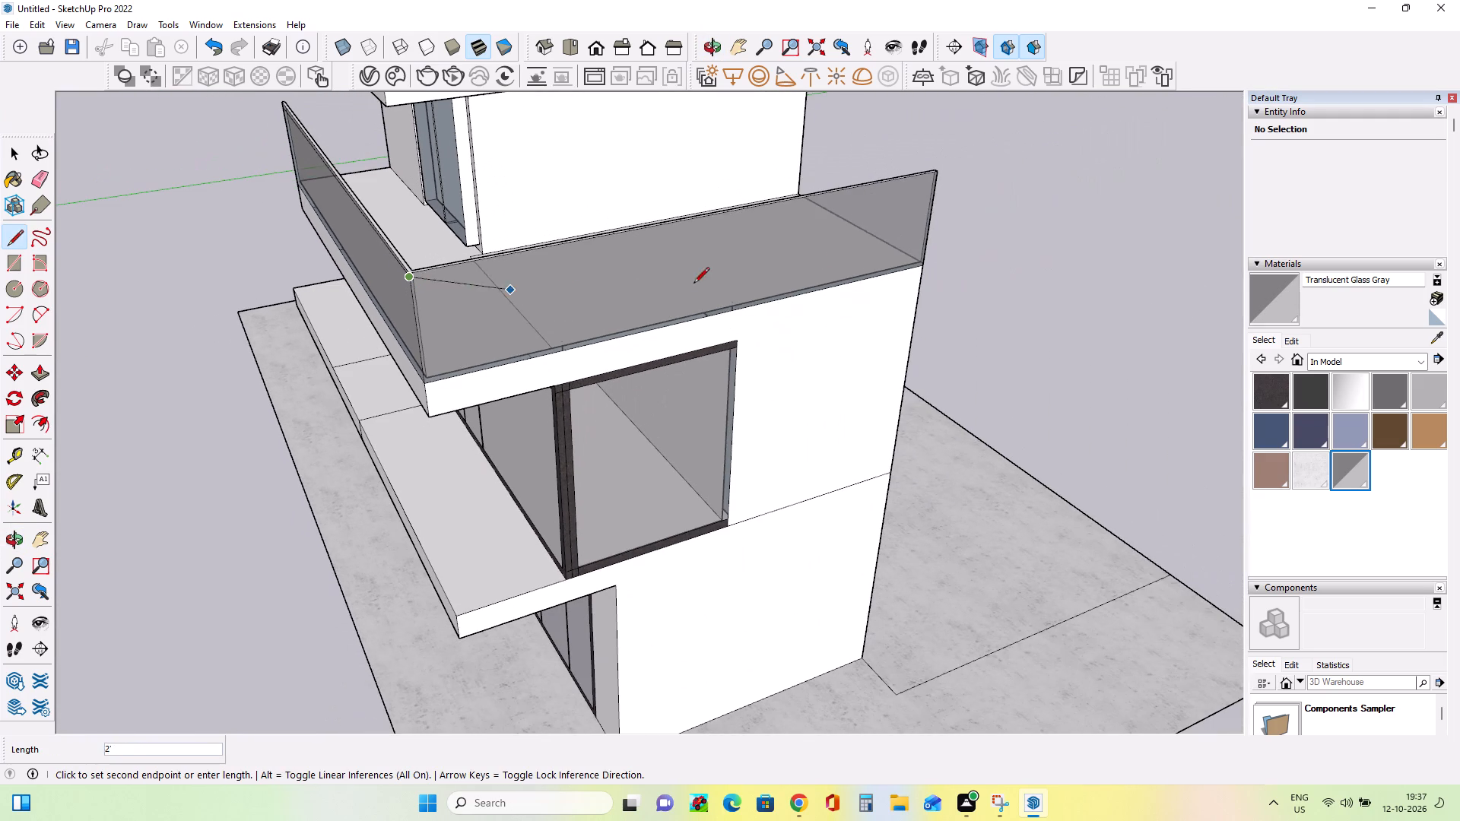
scroll(932, 190, up, 4)
click(935, 176)
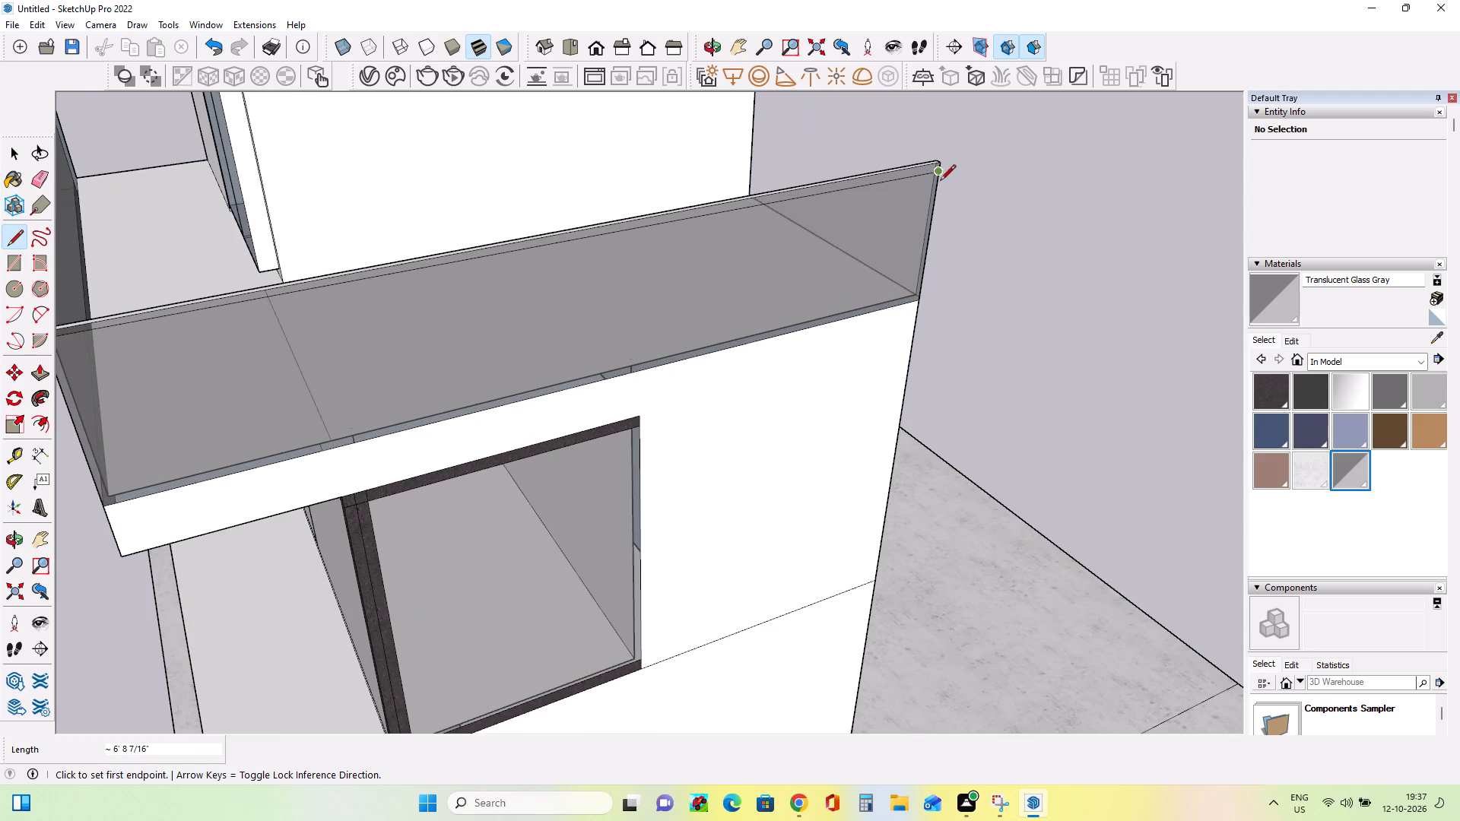
Check the railing's top rail in the reference image and paint the front railing's thin top strip with Niraj_Shirt.
scroll(573, 583, down, 13)
middle_drag(344, 591, 608, 500)
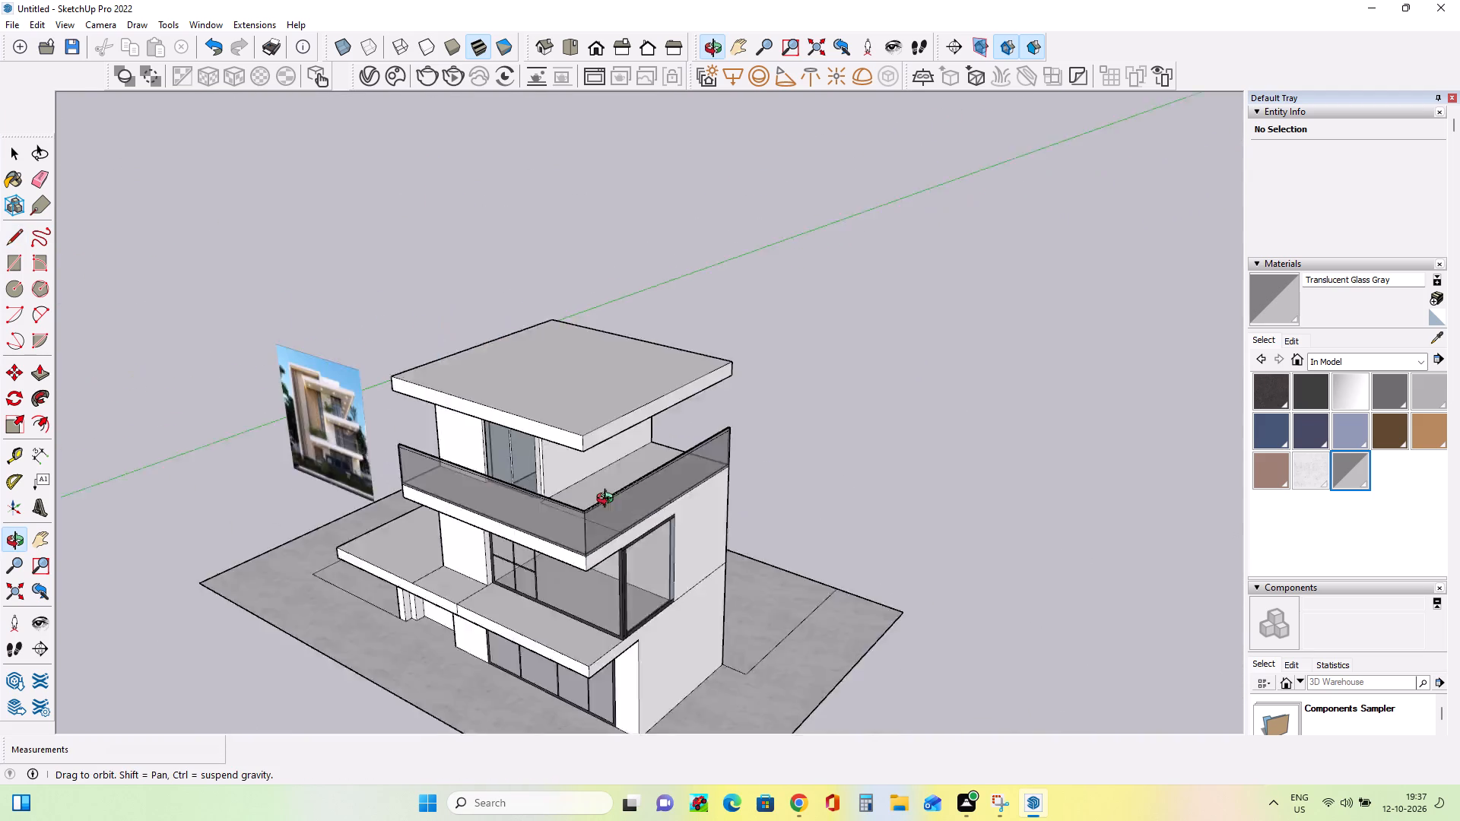
middle_drag(608, 500, 813, 441)
scroll(87, 617, up, 18)
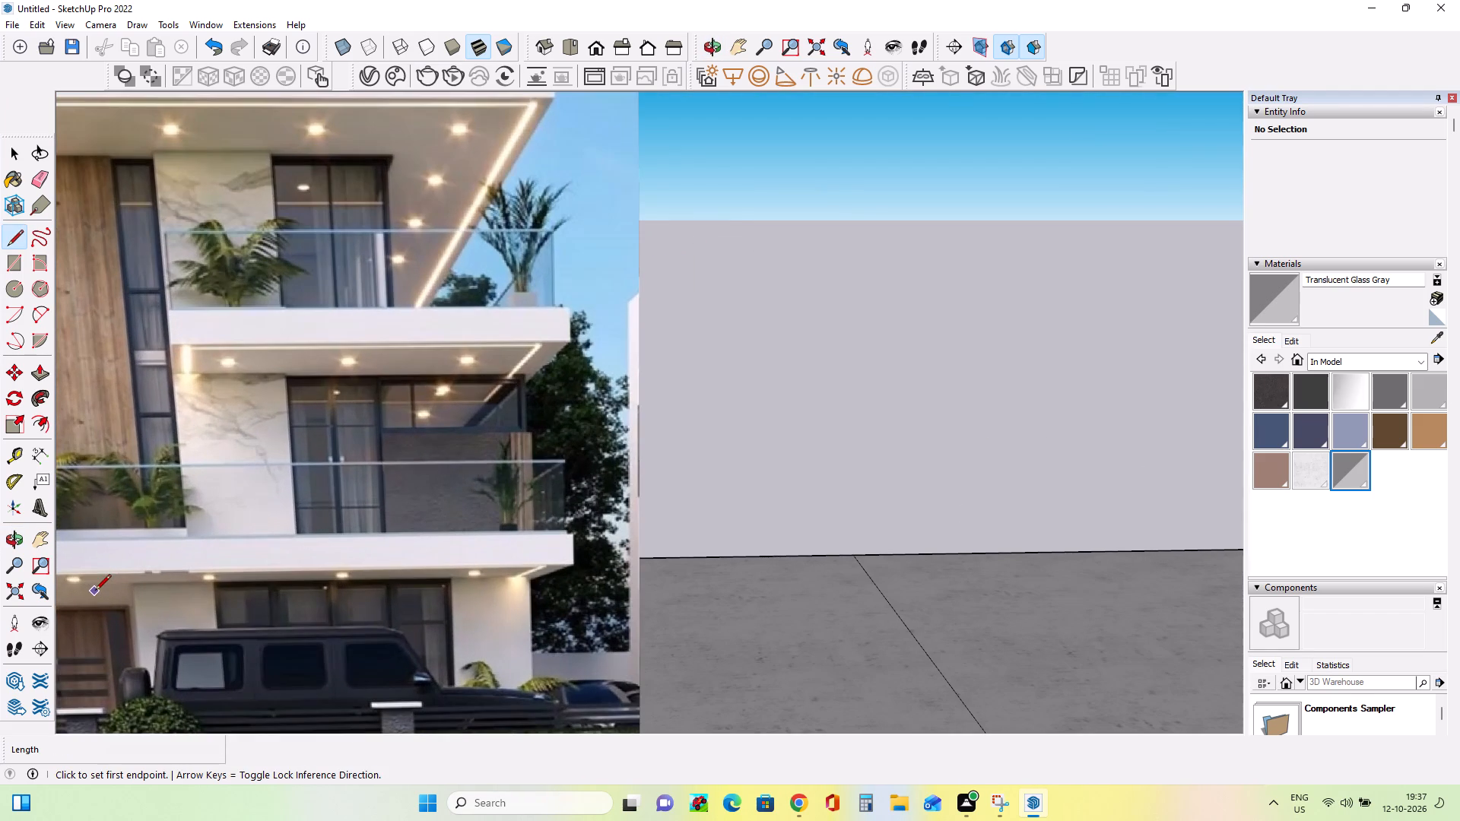
scroll(95, 591, down, 15)
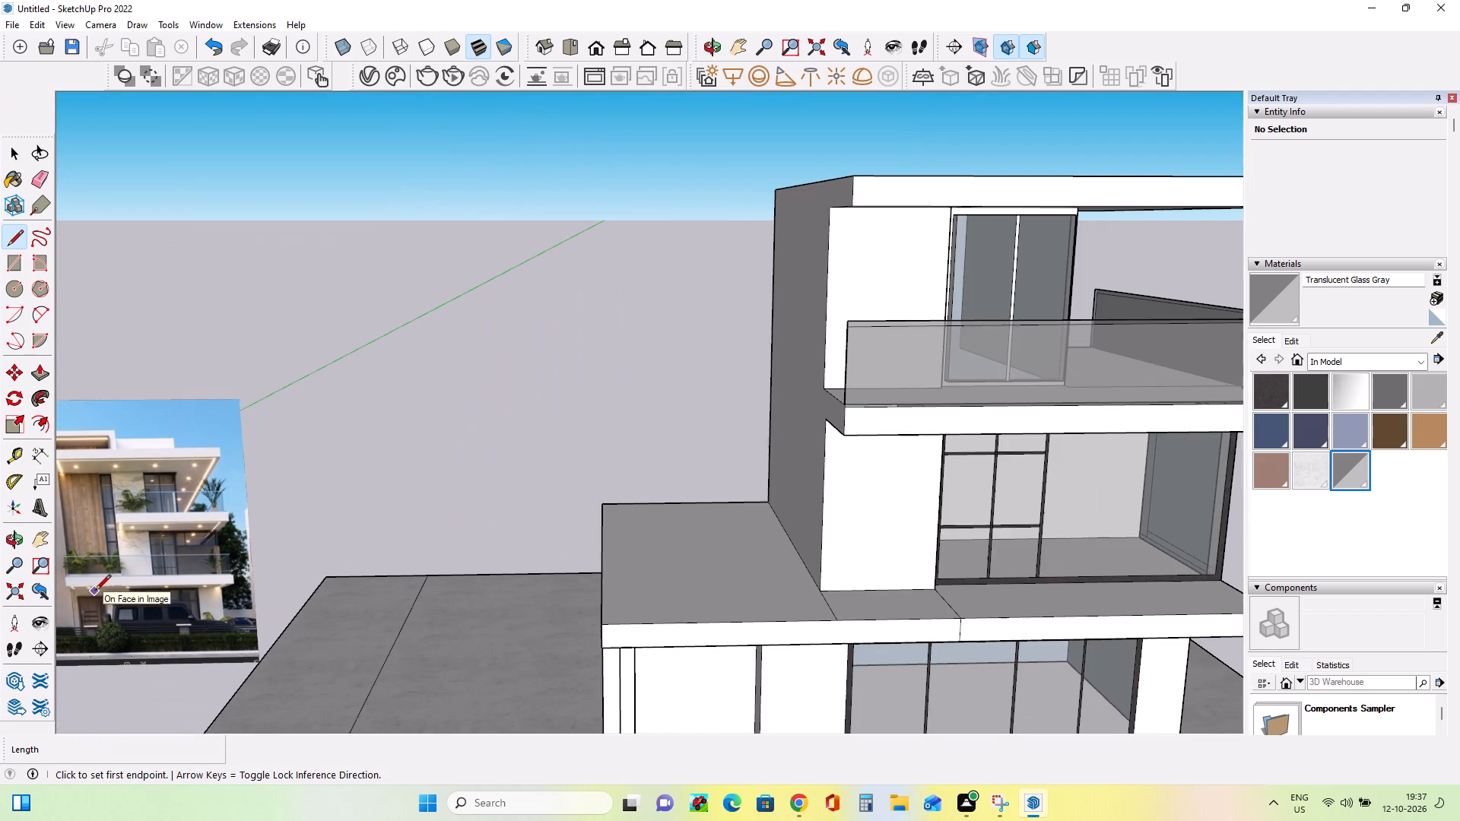
click(1338, 426)
scroll(976, 414, up, 4)
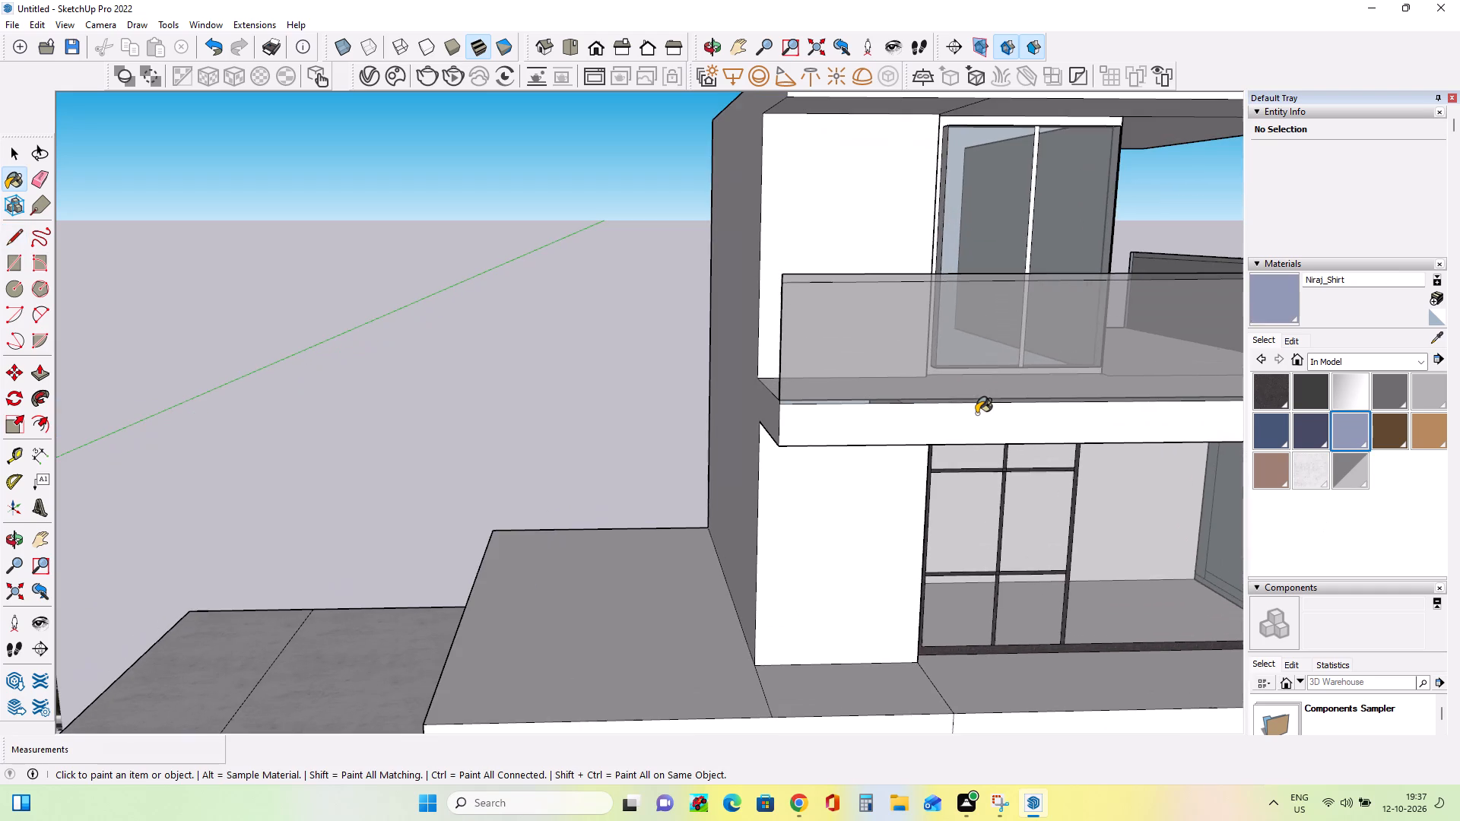
scroll(866, 281, up, 4)
click(865, 275)
Paint the thin top strip on the side railing's outer face with Niraj_Shirt.
middle_drag(748, 329, 995, 417)
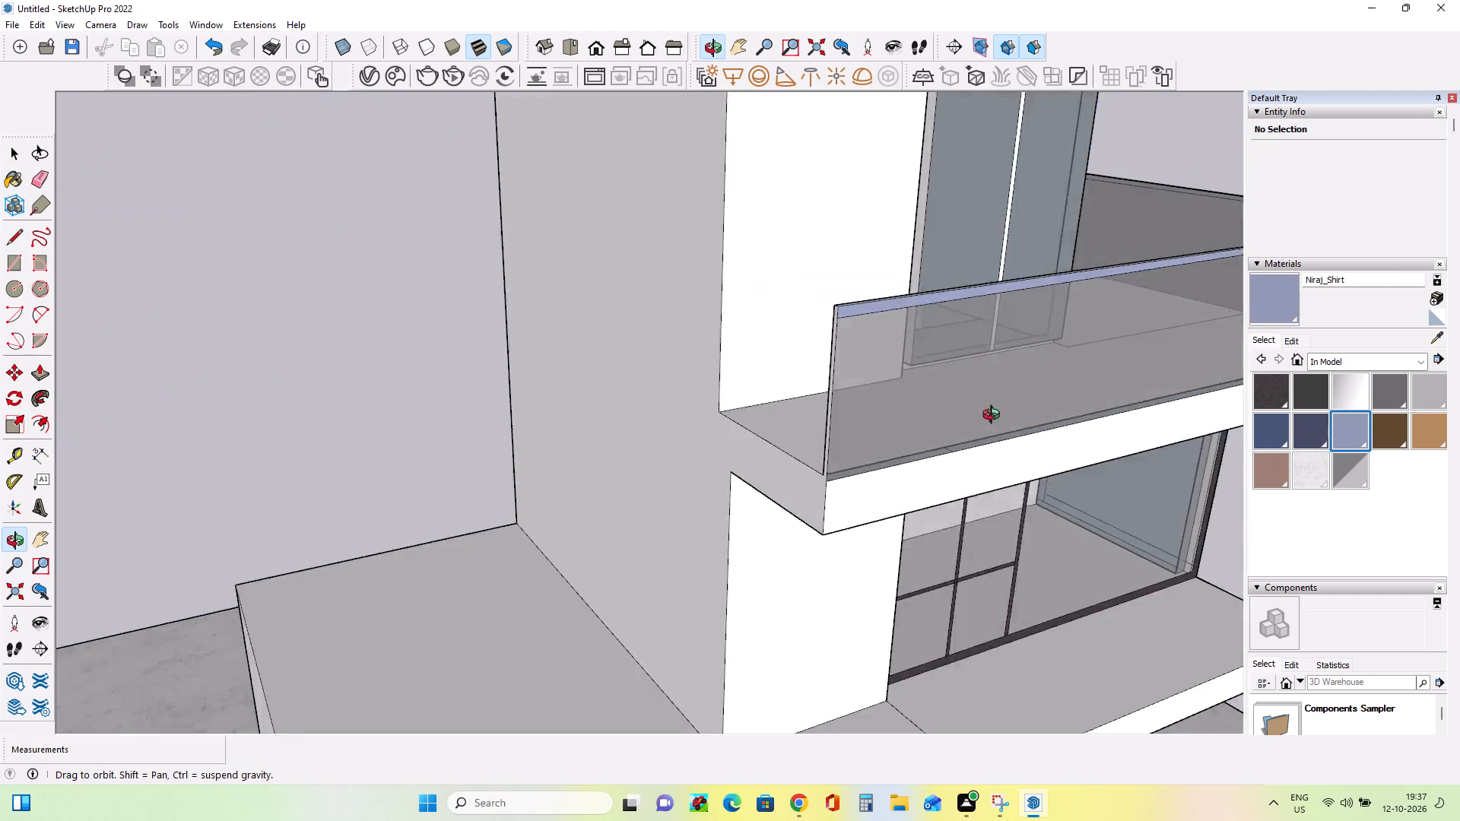
middle_drag(995, 417, 1348, 487)
scroll(871, 277, up, 4)
middle_drag(835, 300, 872, 313)
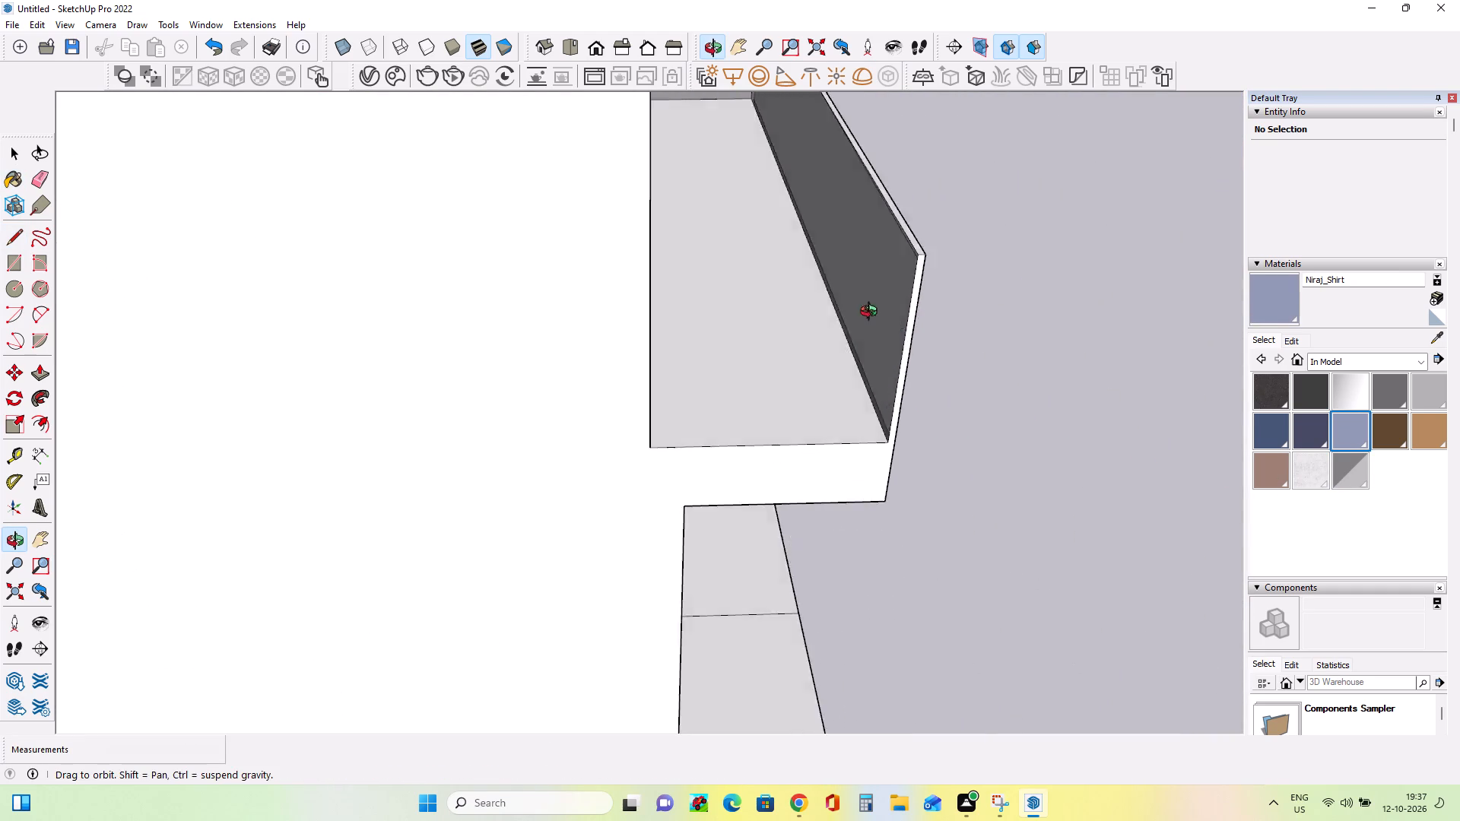
middle_drag(872, 313, 243, 358)
scroll(817, 349, down, 8)
middle_drag(986, 443, 386, 385)
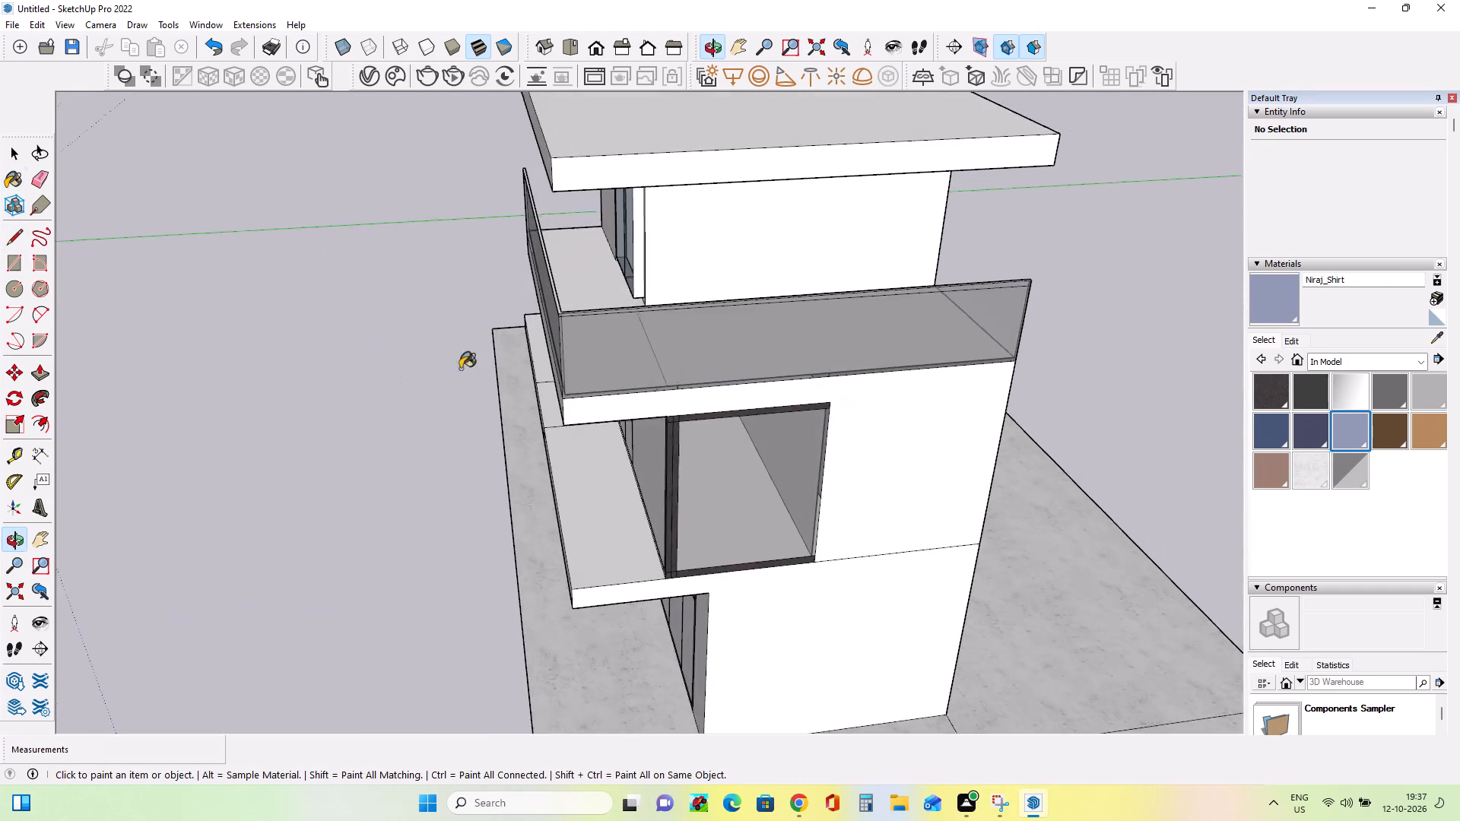
scroll(732, 318, up, 8)
click(736, 284)
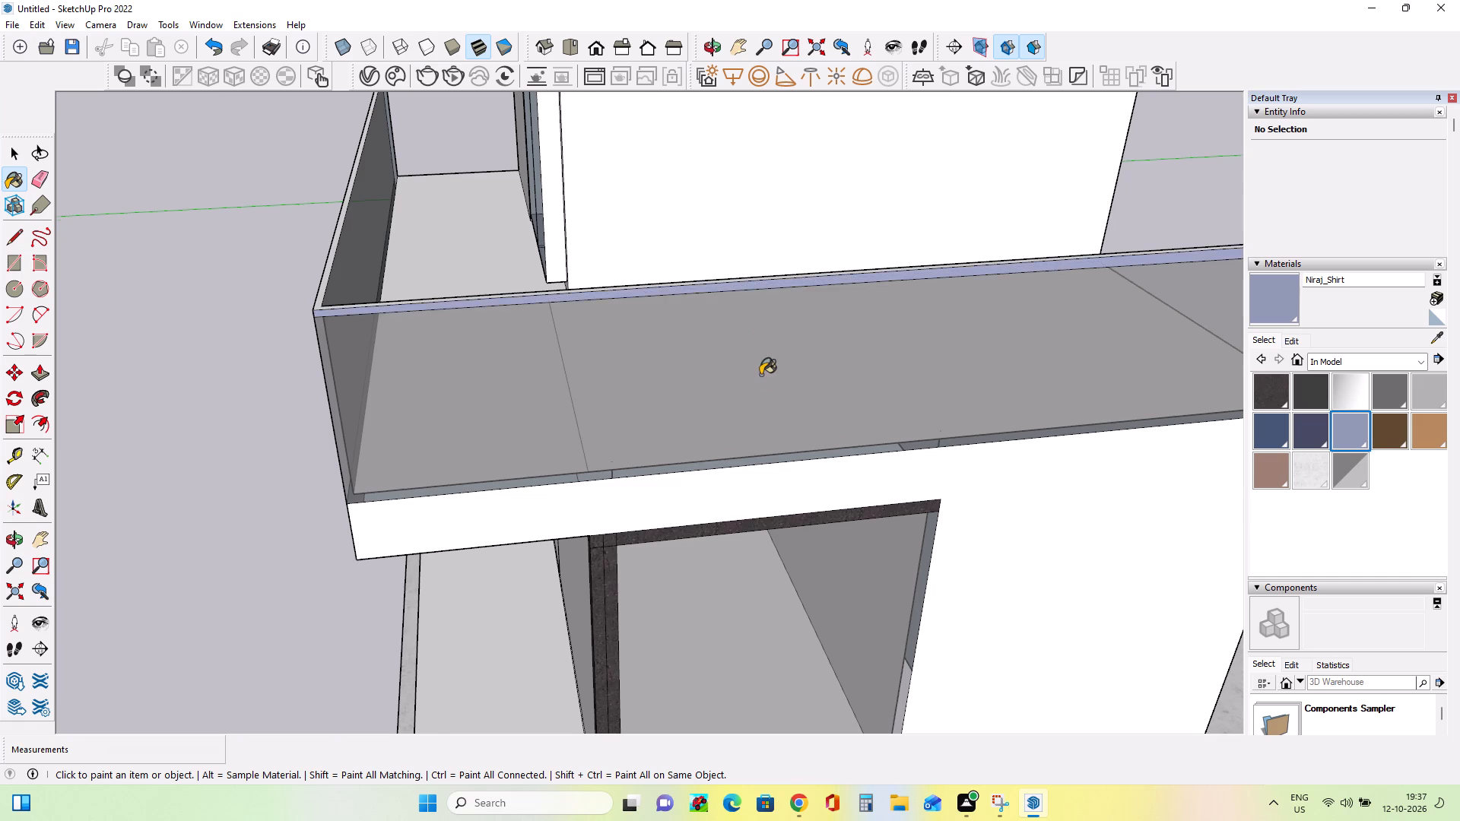
Compare the whole building with the reference image, examining the balconies, the lower terrace and the facade beside them.
scroll(763, 384, down, 12)
middle_drag(572, 502, 1056, 382)
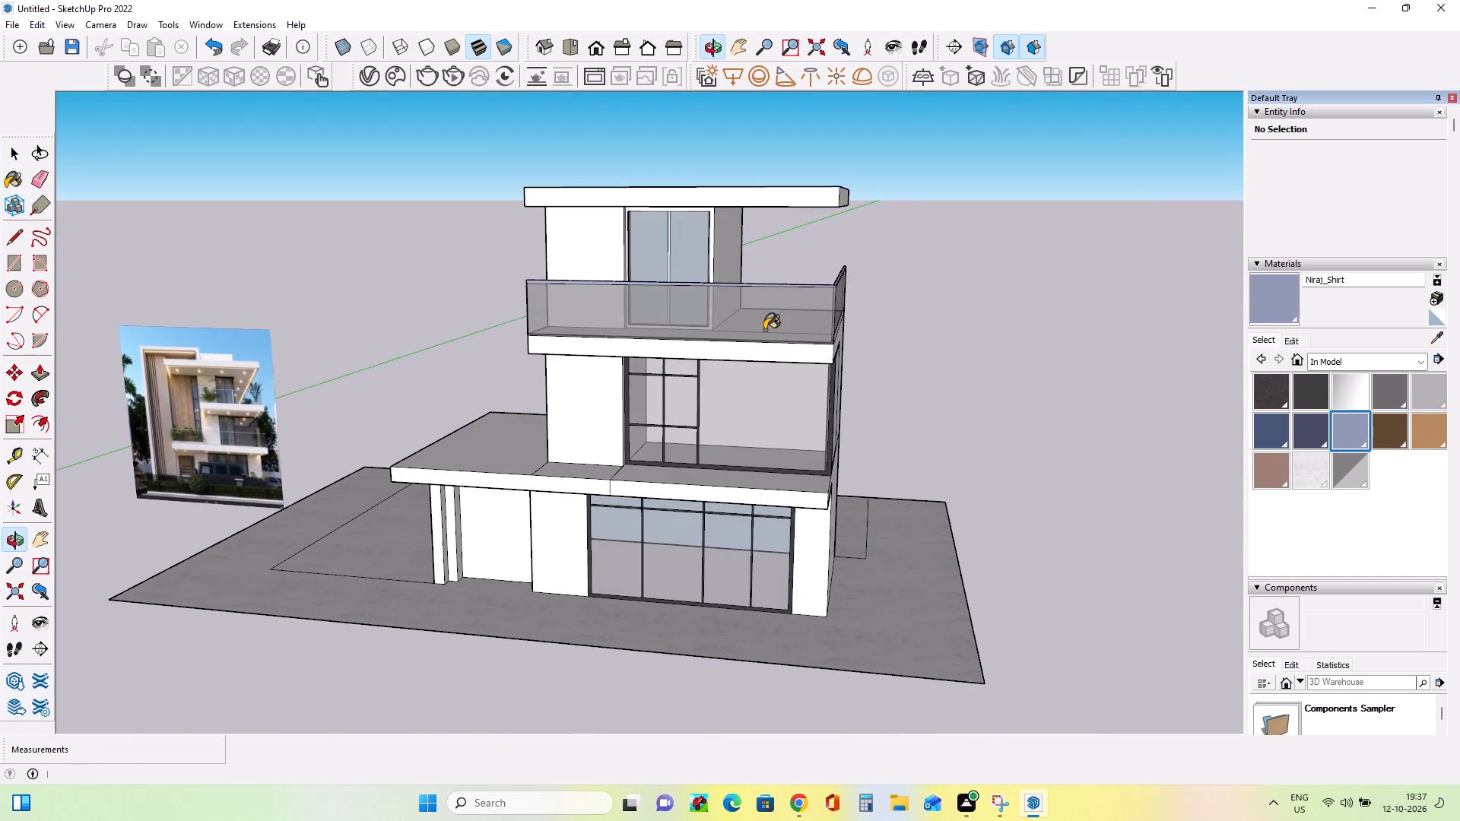
scroll(684, 303, down, 4)
middle_drag(693, 328, 788, 360)
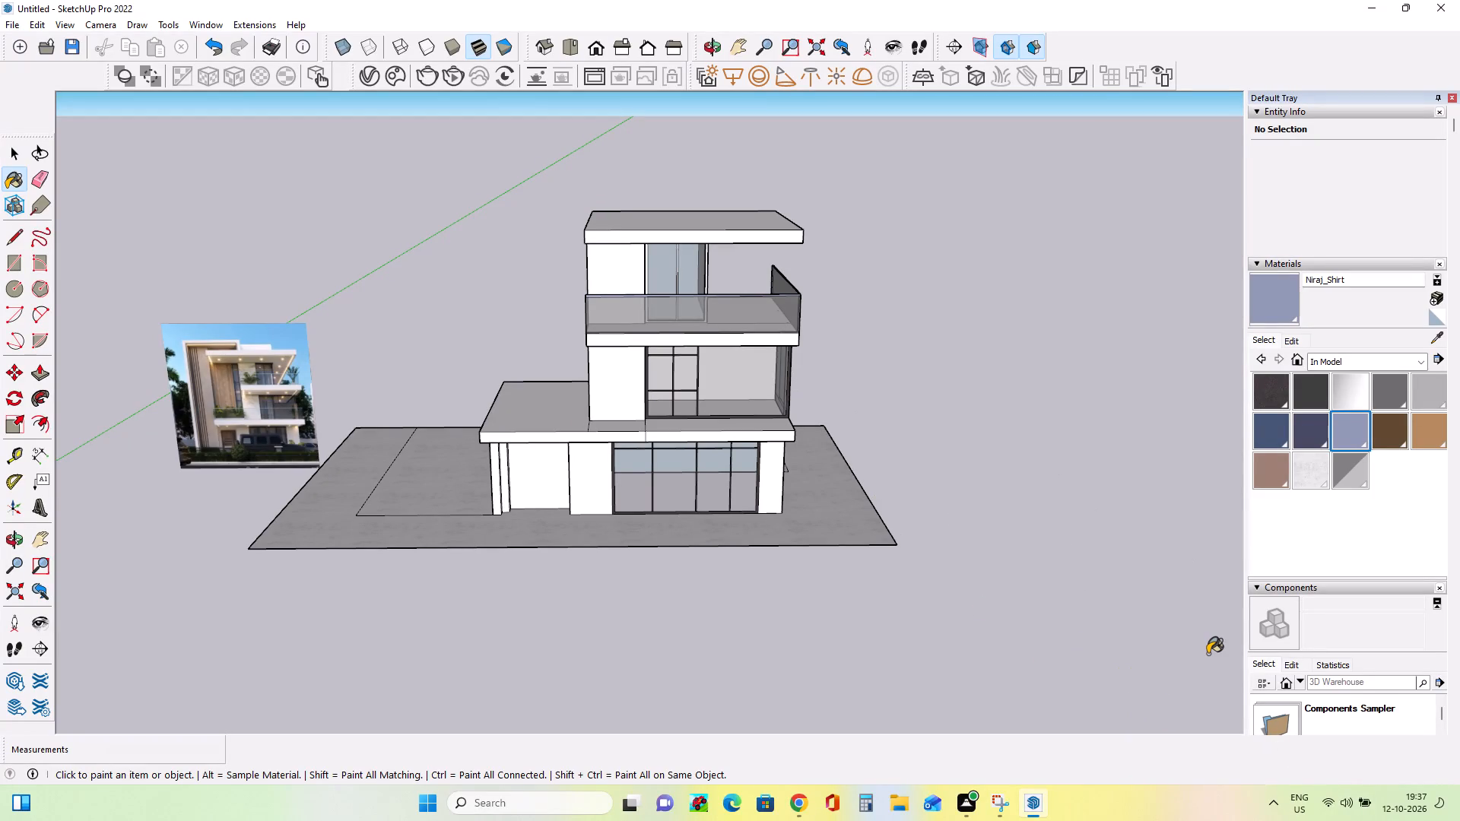
scroll(103, 442, up, 2)
scroll(191, 435, up, 15)
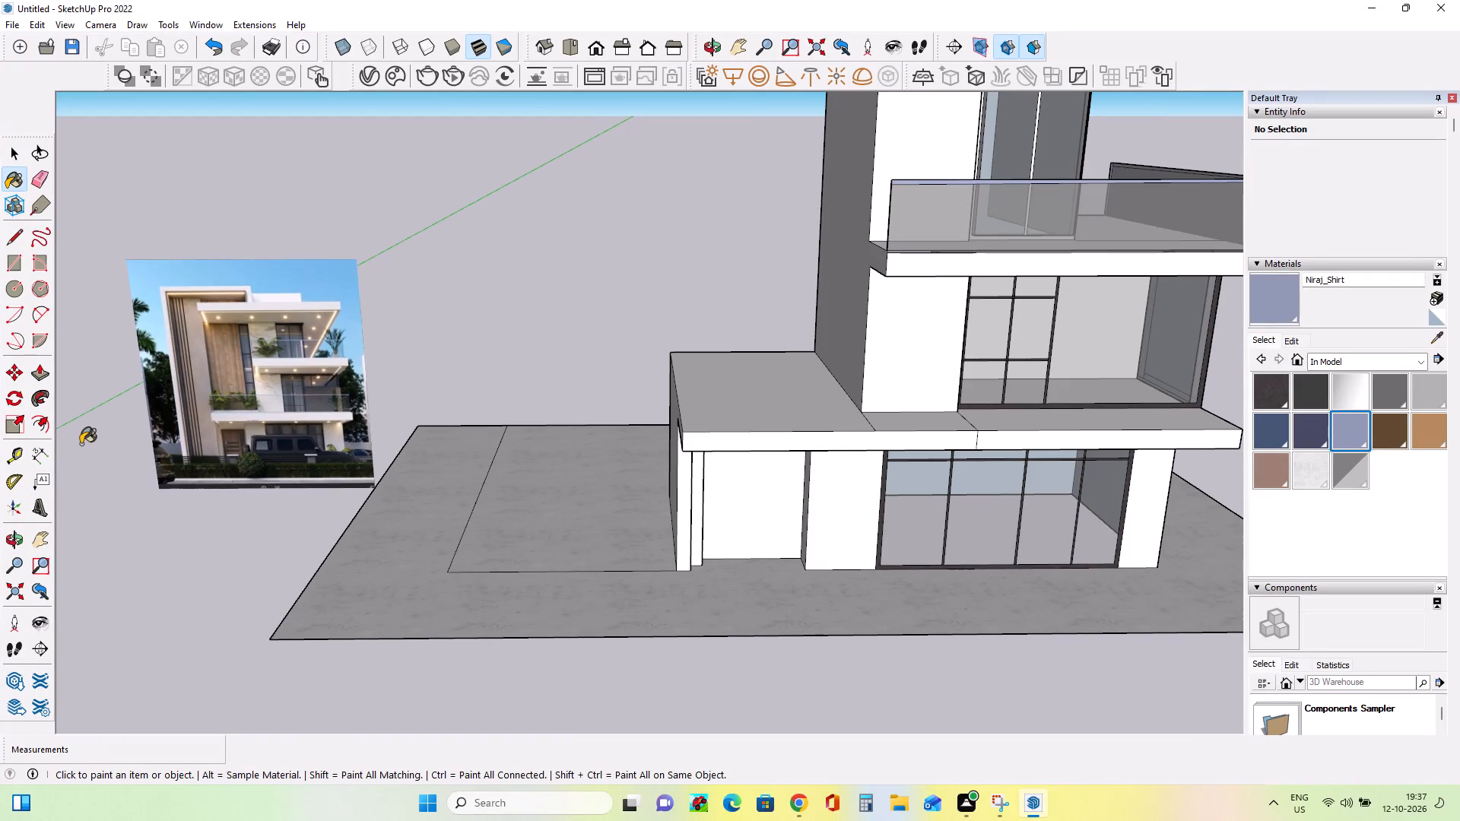
scroll(378, 444, up, 3)
scroll(182, 433, up, 1)
scroll(182, 433, down, 2)
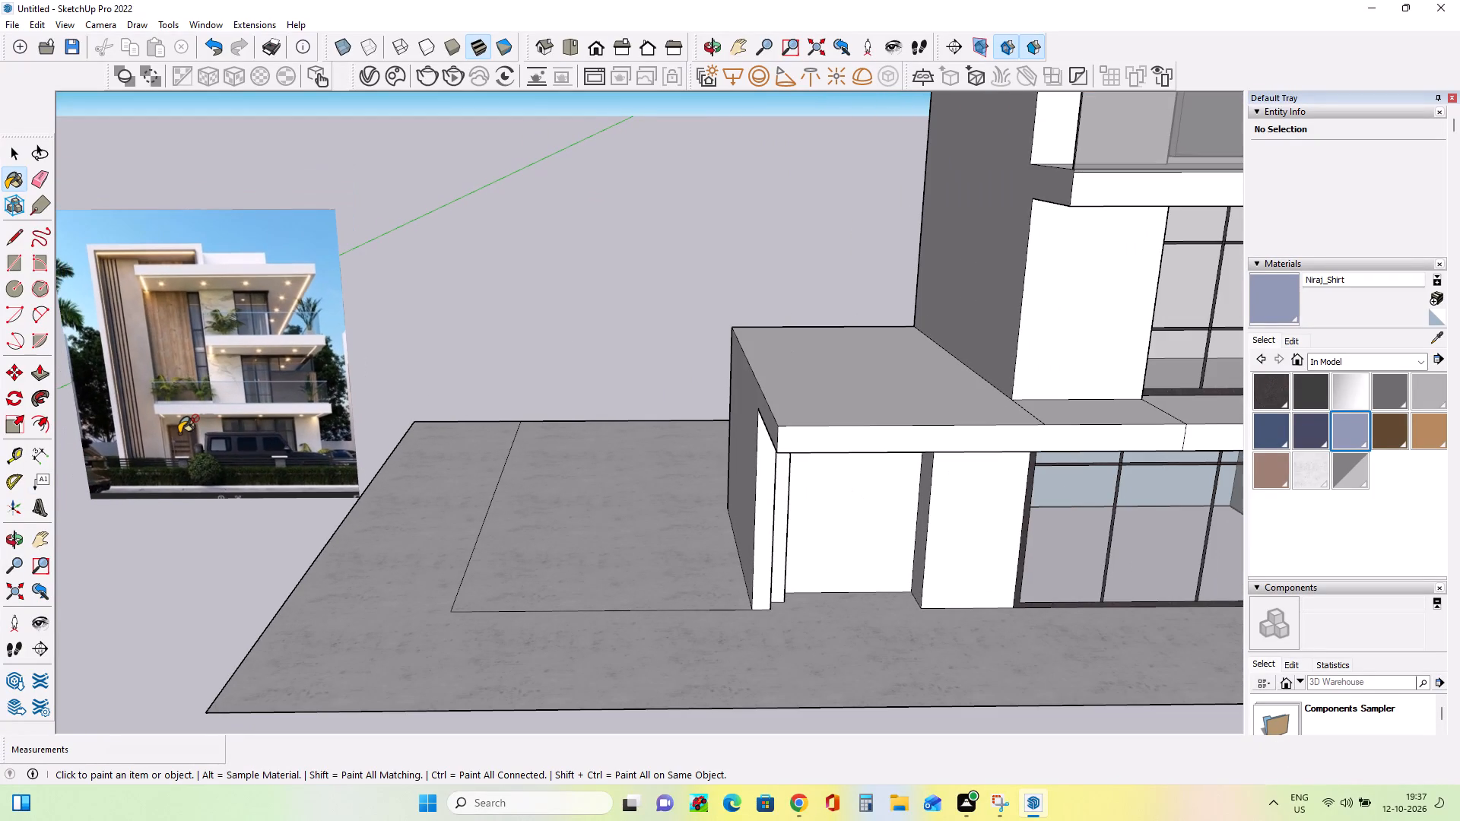
scroll(181, 433, down, 8)
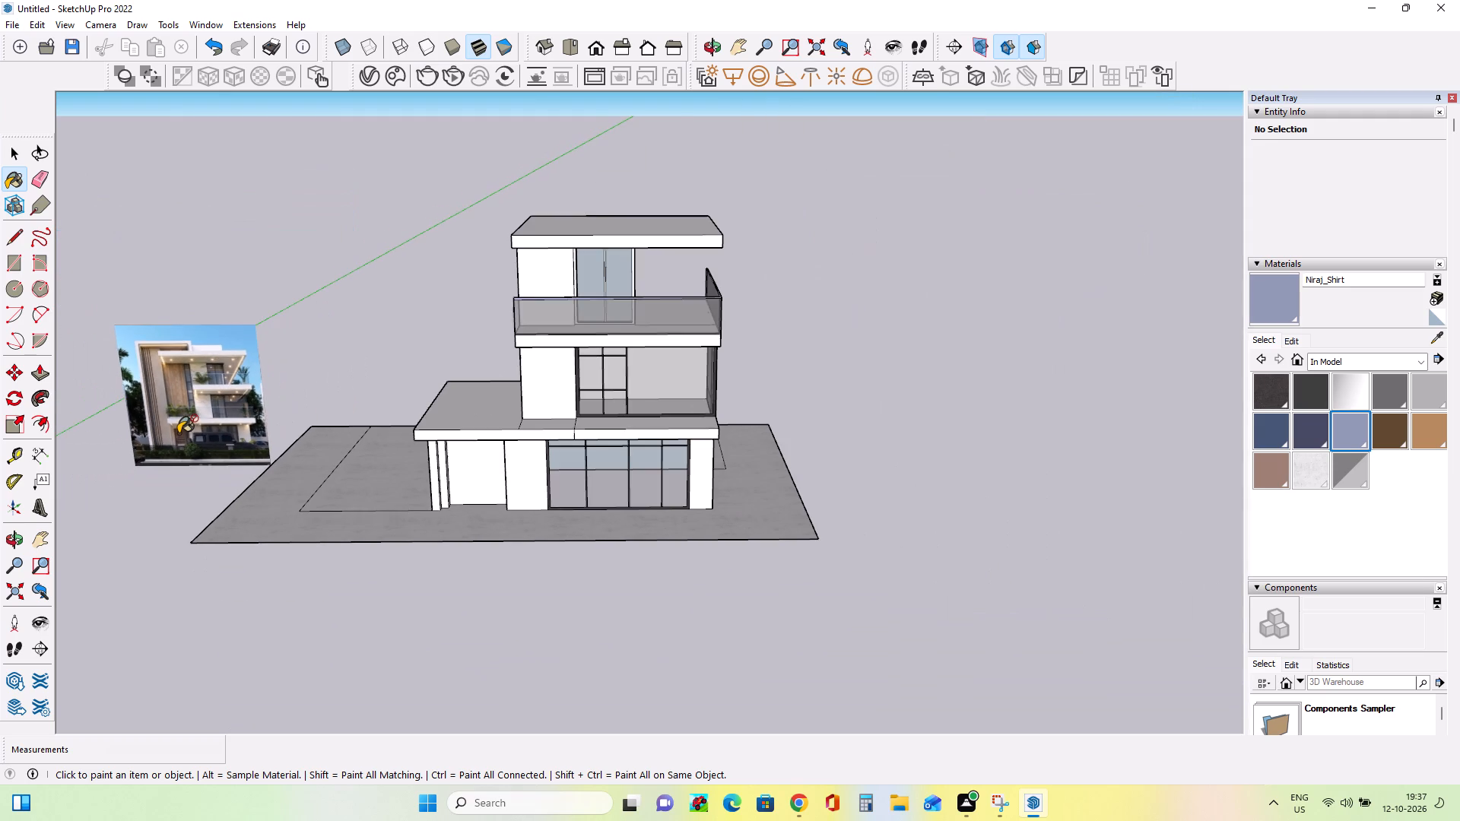
middle_drag(570, 420, 614, 410)
scroll(500, 318, up, 3)
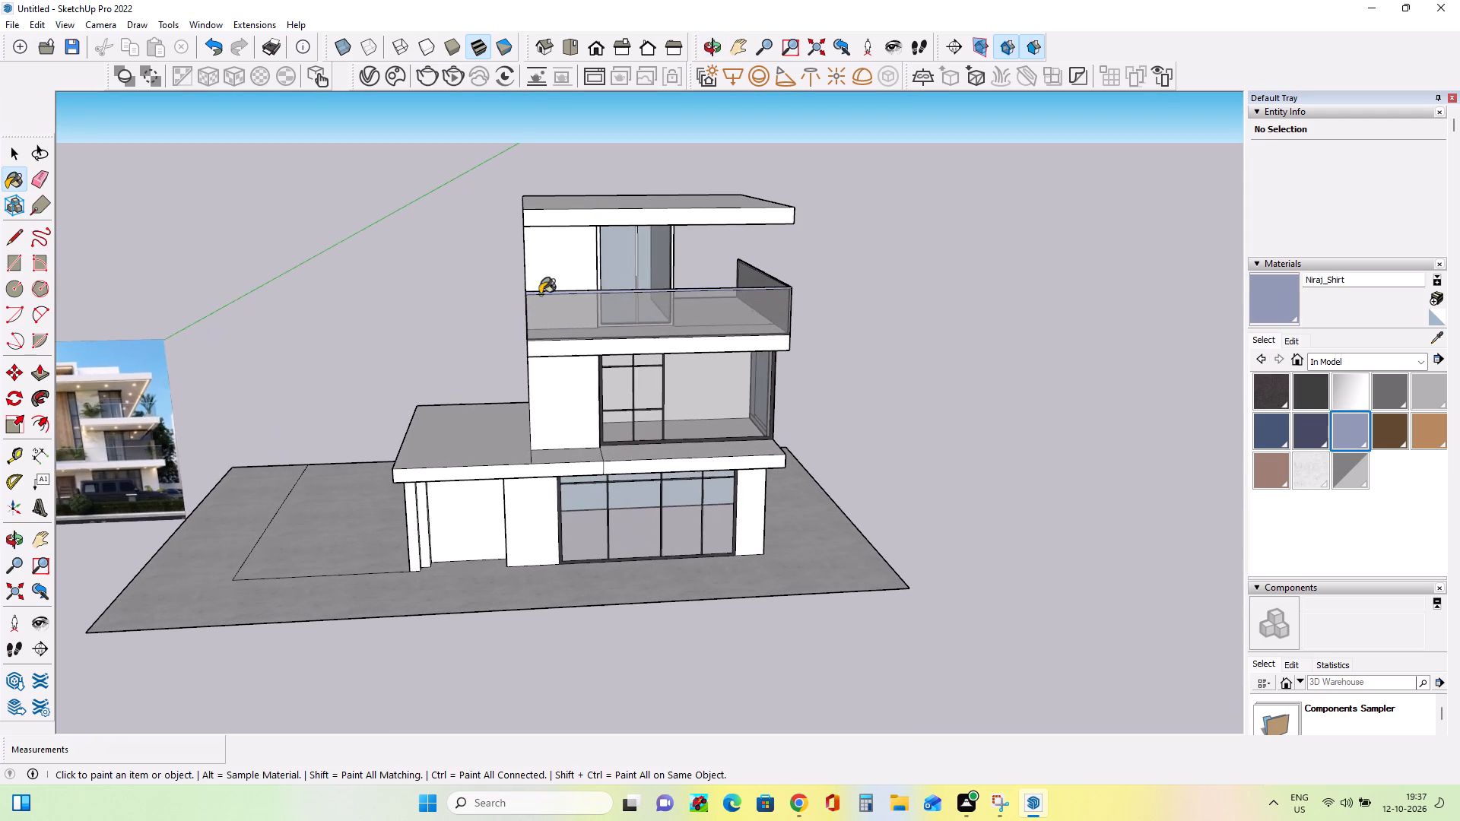
middle_drag(640, 289, 899, 331)
middle_drag(738, 355, 586, 385)
scroll(589, 375, down, 2)
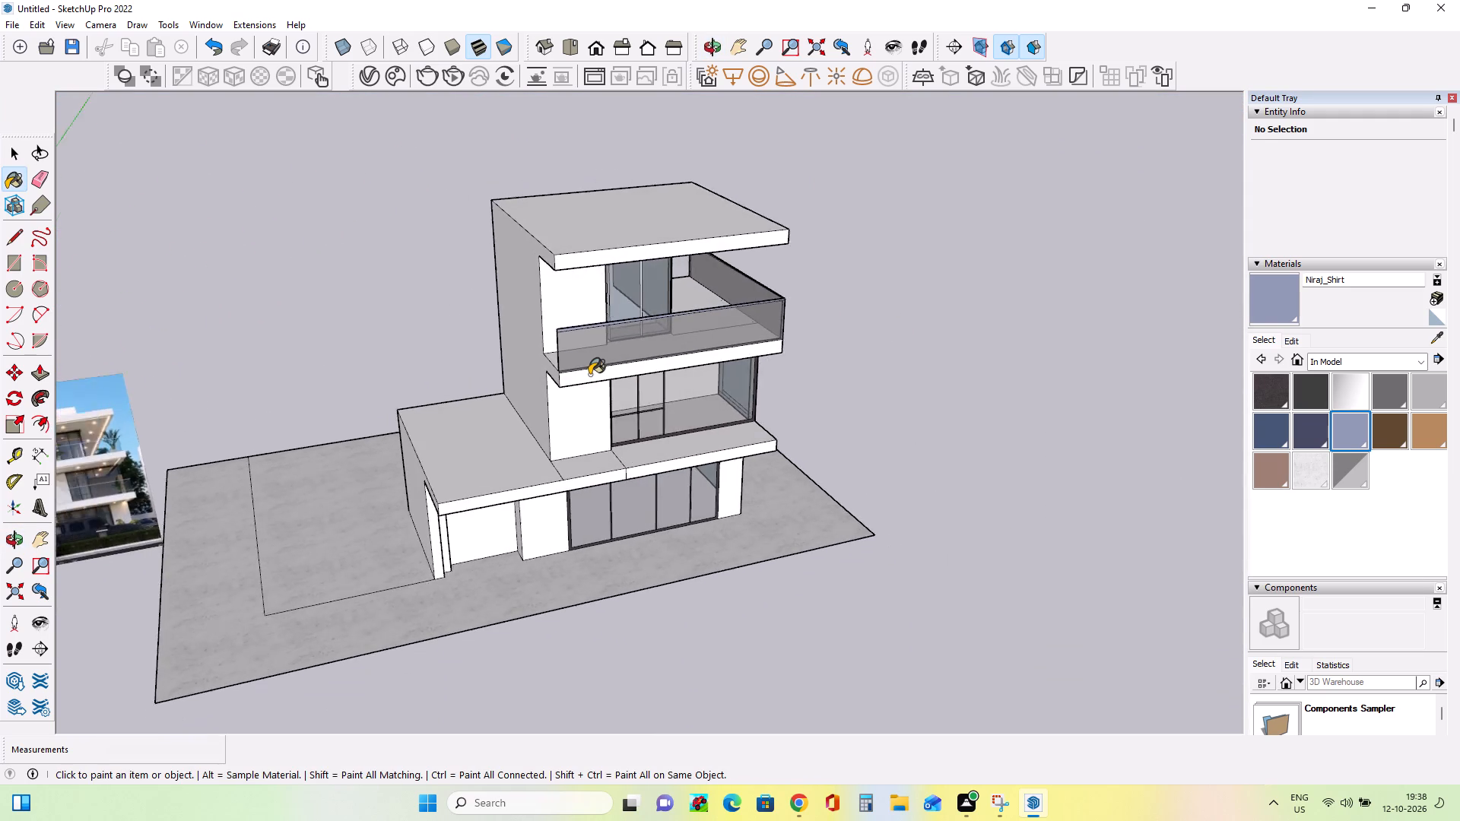
scroll(589, 375, down, 5)
scroll(218, 452, up, 3)
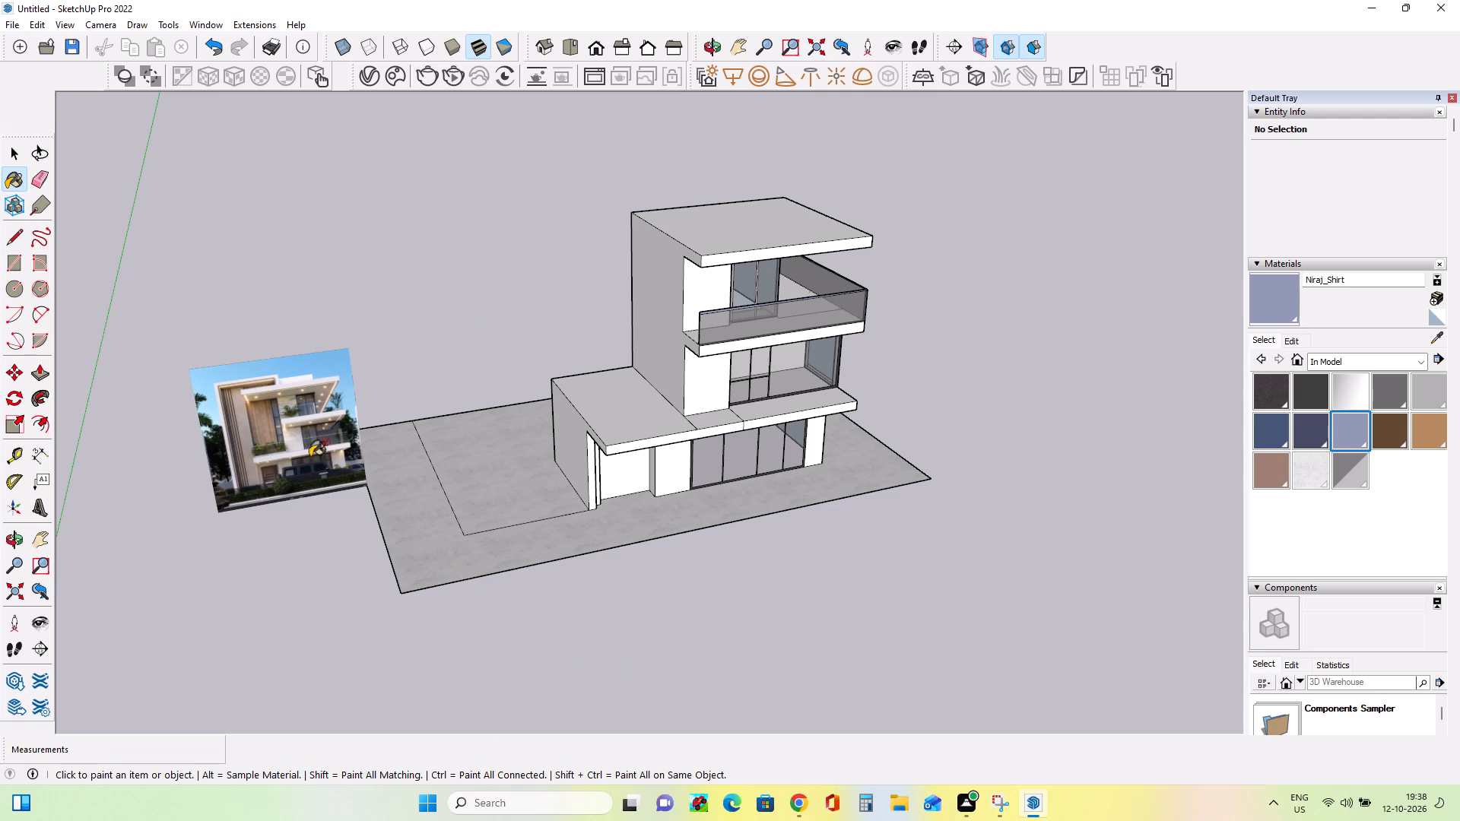
scroll(291, 508, up, 8)
middle_drag(288, 499, 319, 449)
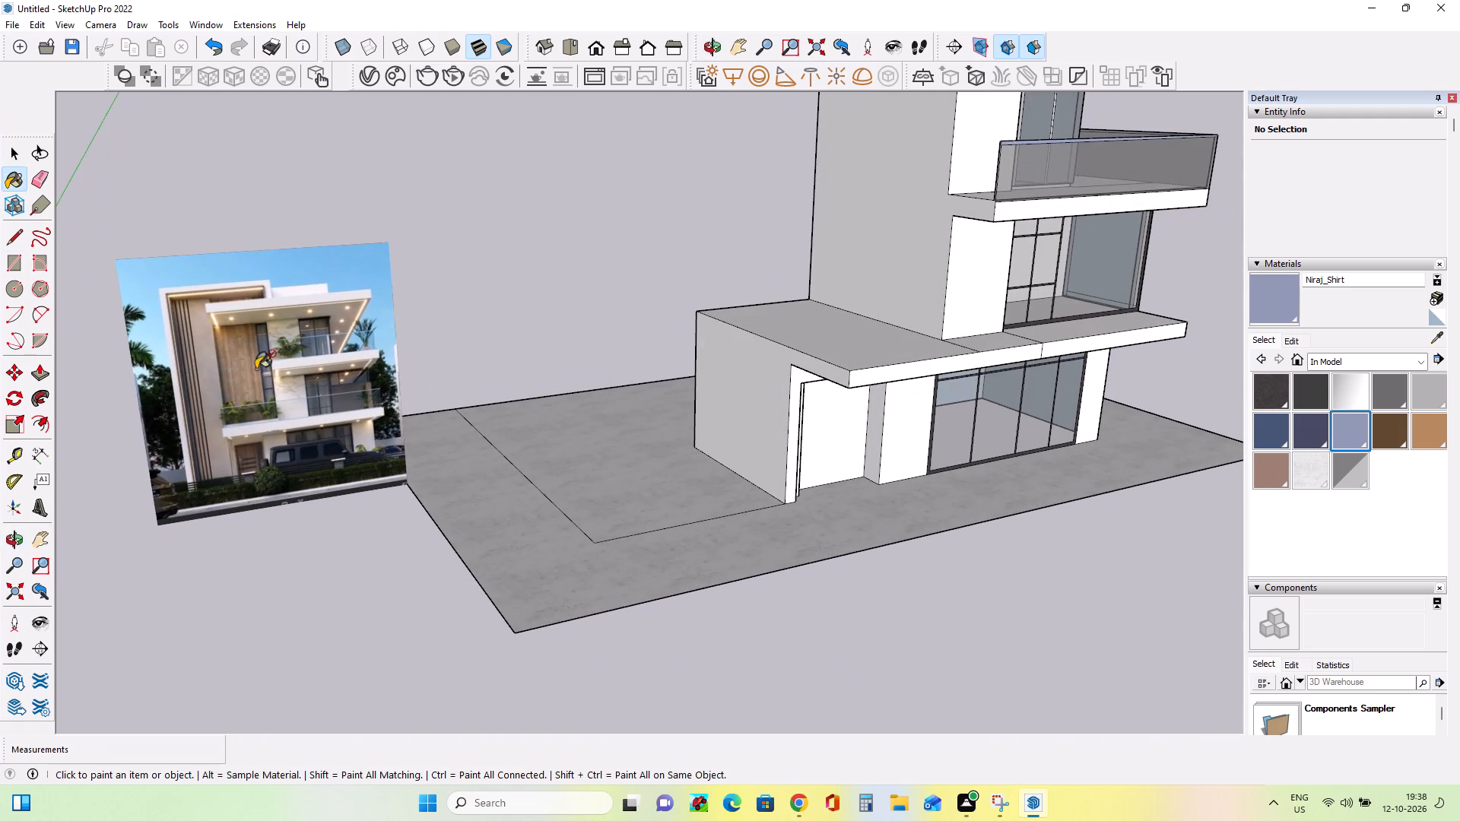
scroll(266, 425, down, 6)
scroll(288, 424, up, 4)
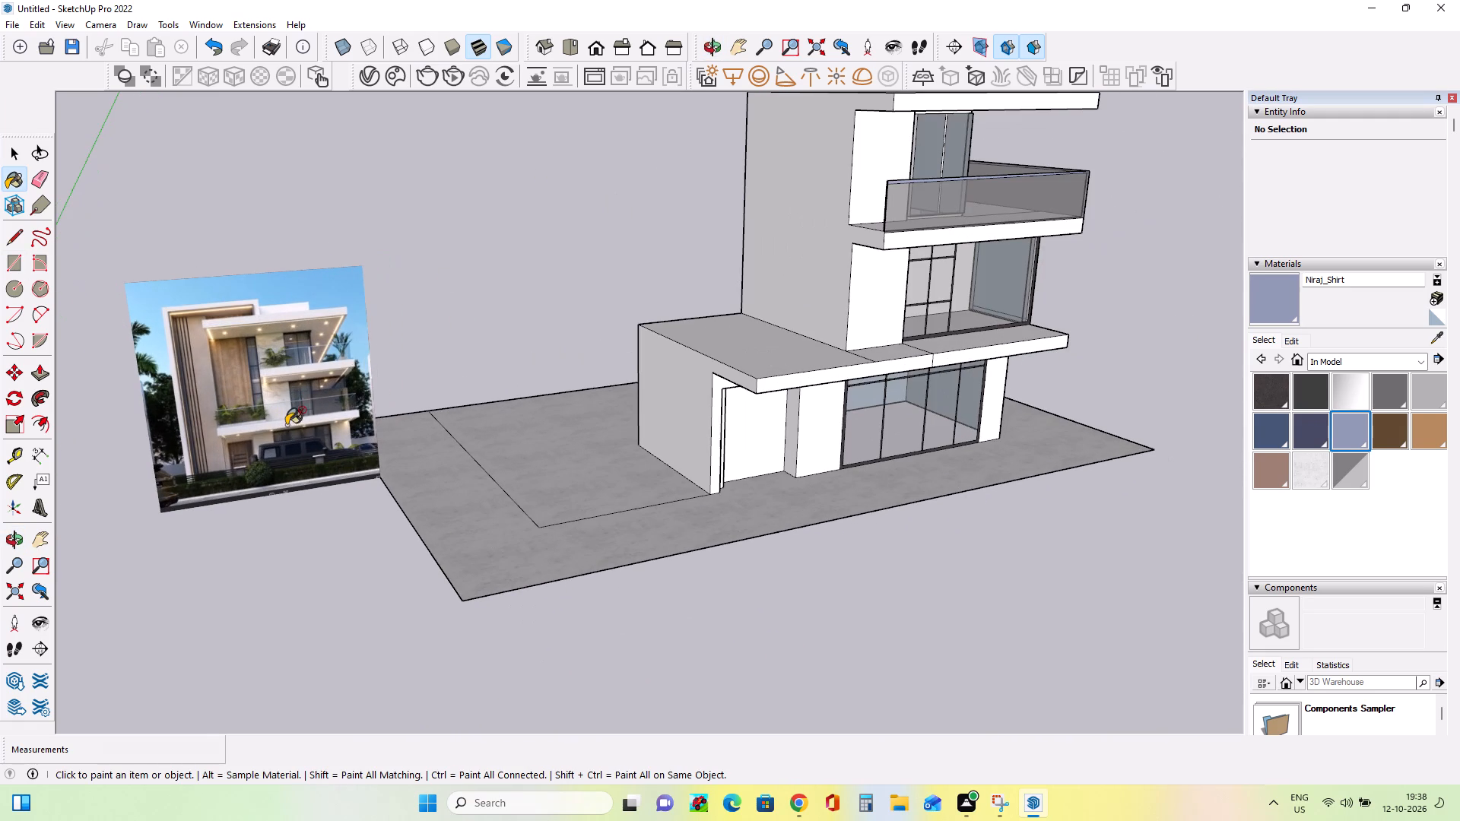
Draw a short line at the side wall's front corner, joining the upper balcony slab's lower and upper edges.
click(8, 236)
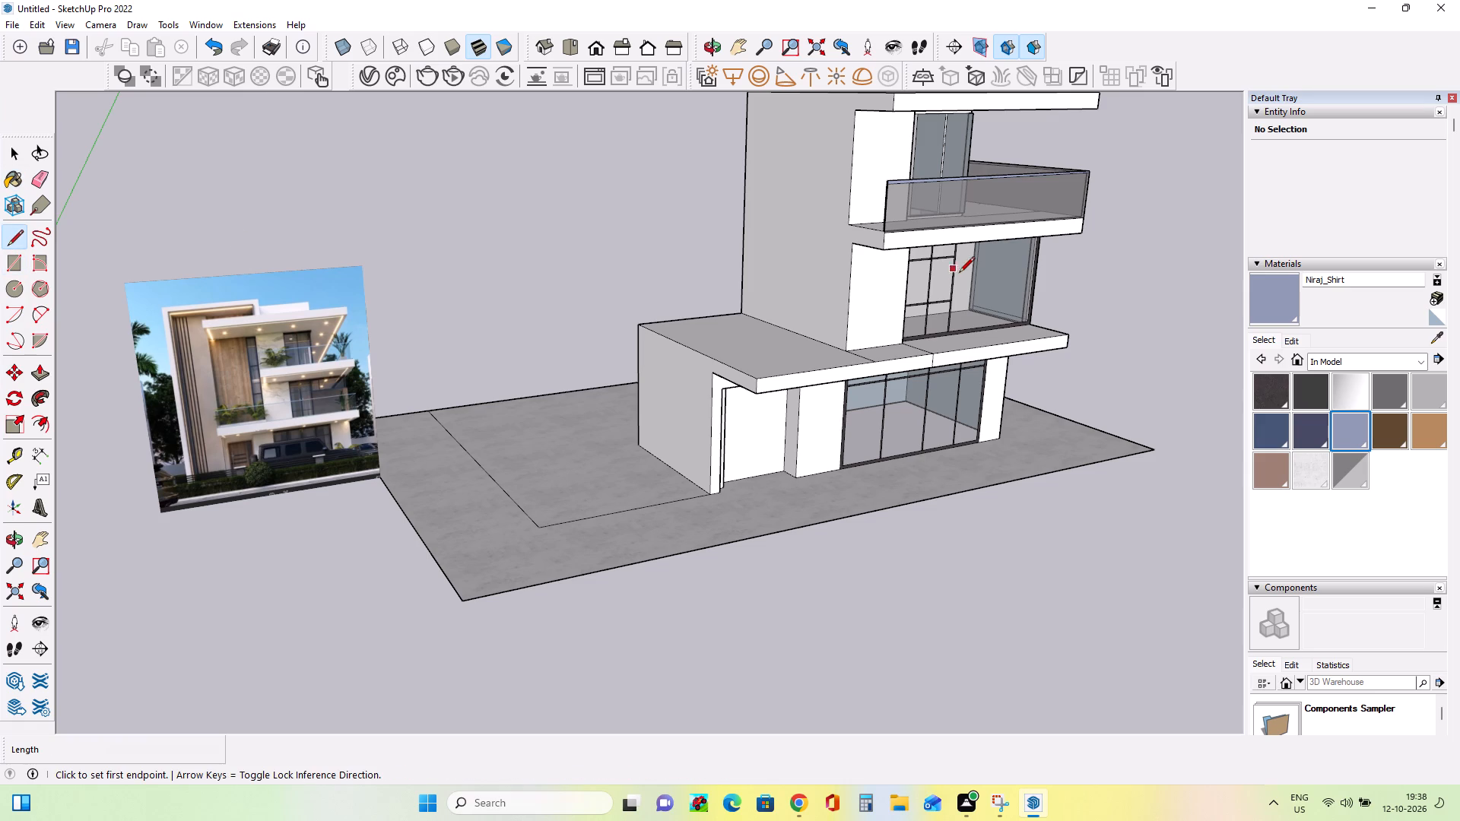
scroll(839, 256, up, 7)
click(866, 230)
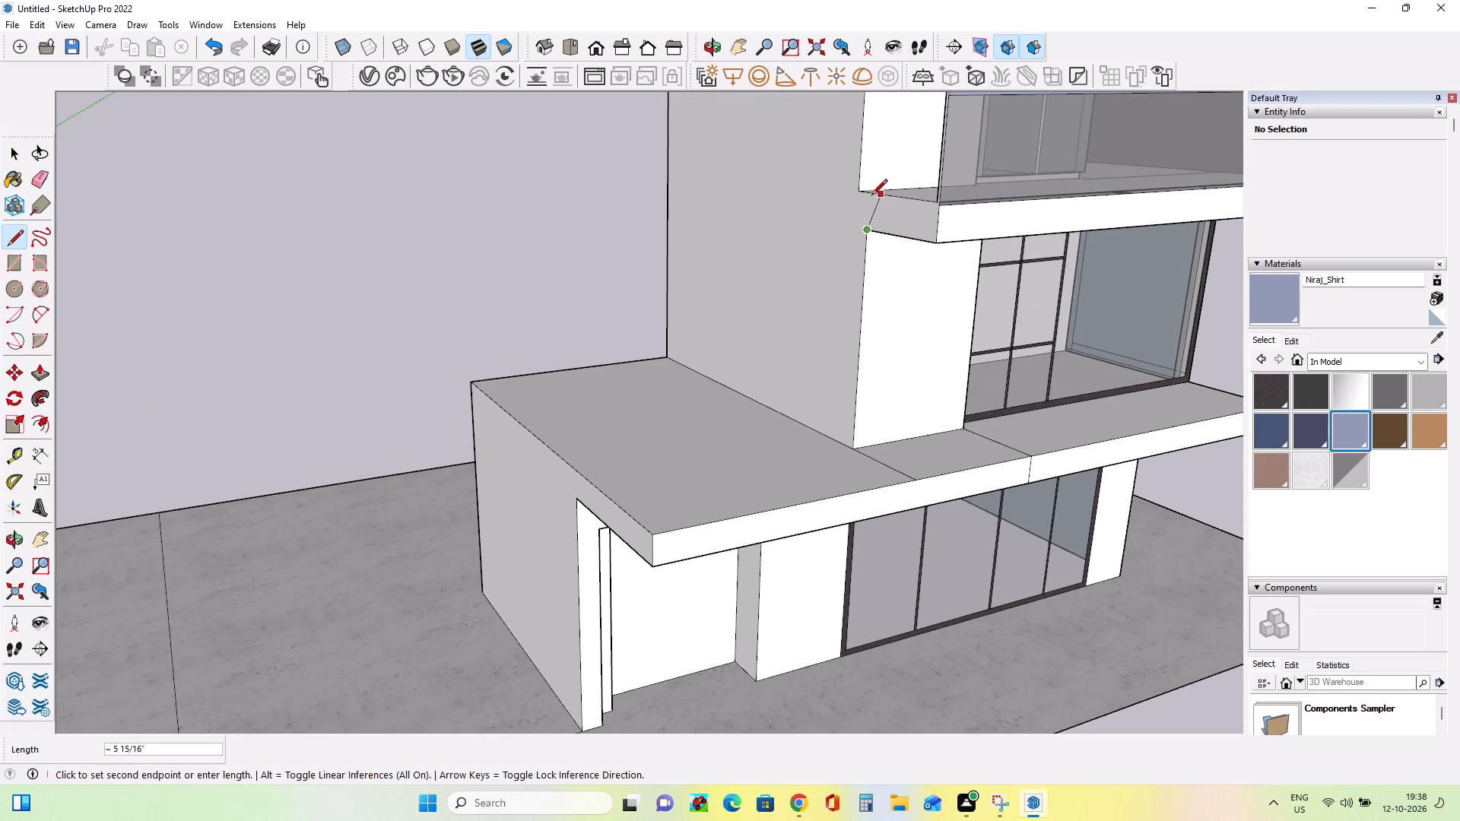
click(869, 196)
middle_drag(908, 303, 916, 331)
scroll(915, 328, down, 3)
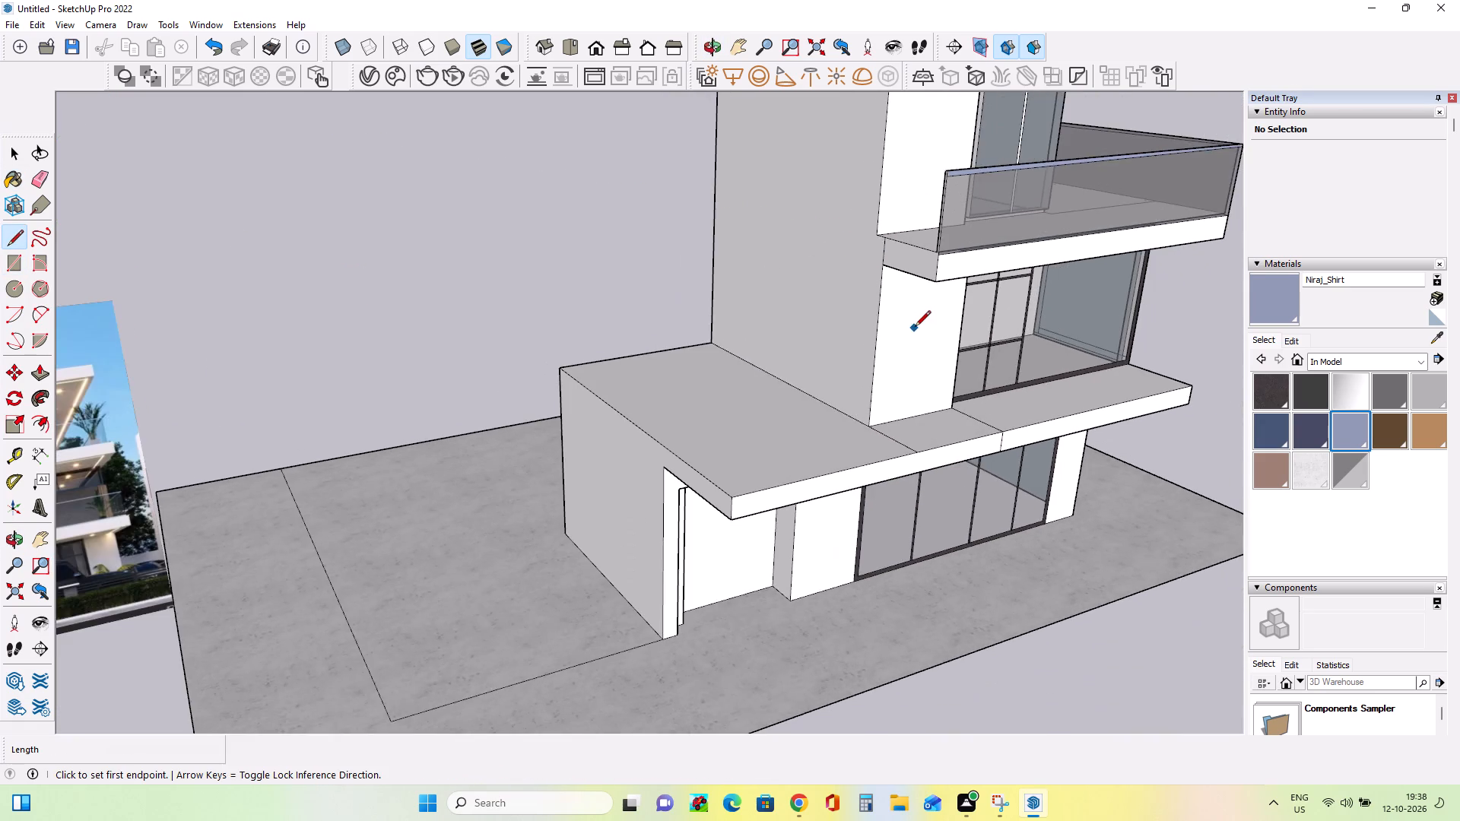
scroll(915, 328, down, 4)
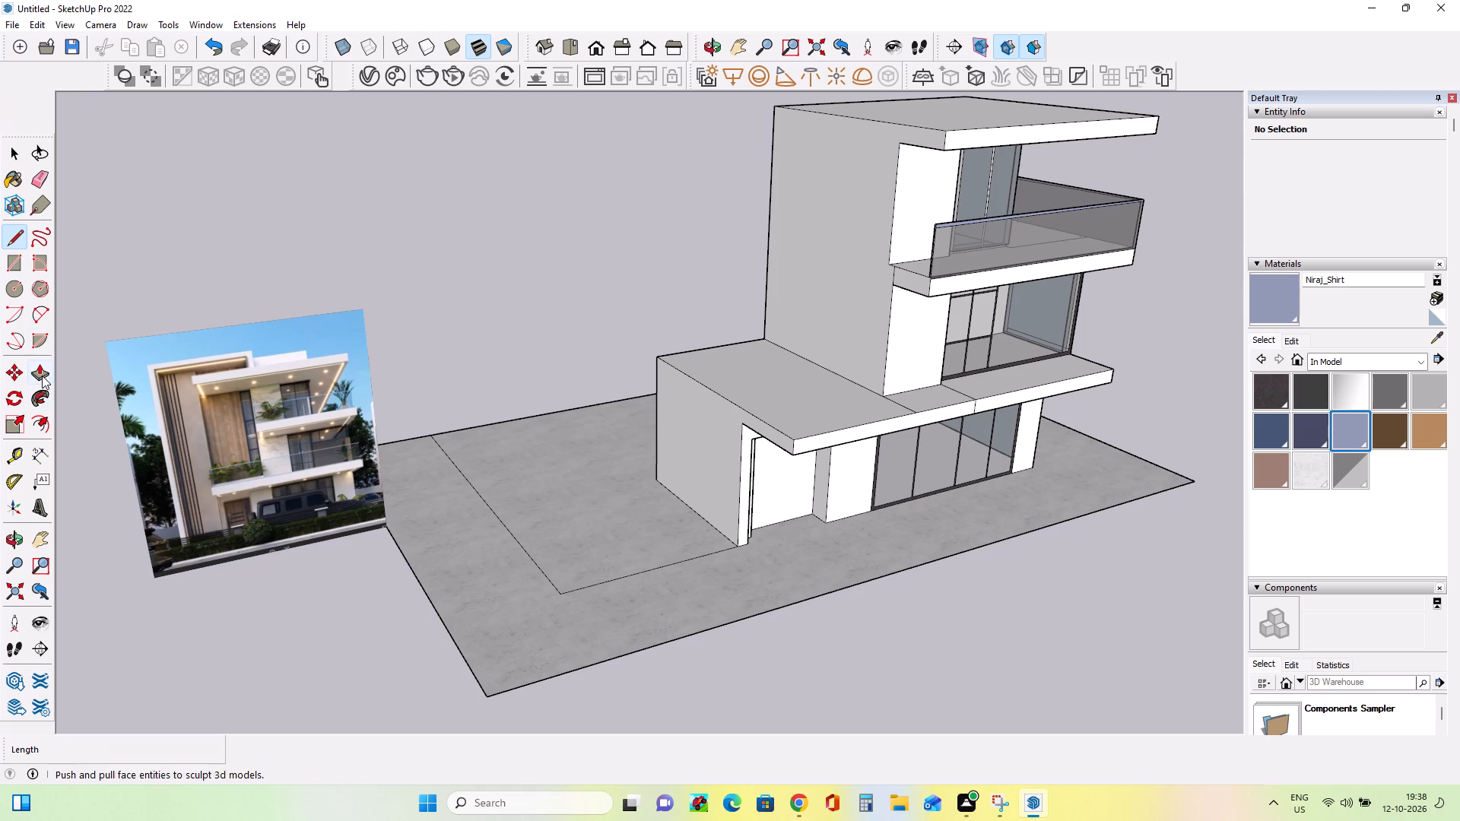
Push/Pull the upper floors' side wall outward about 3' 7 1/2", flush with the ground floor's side wall.
click(42, 376)
click(862, 348)
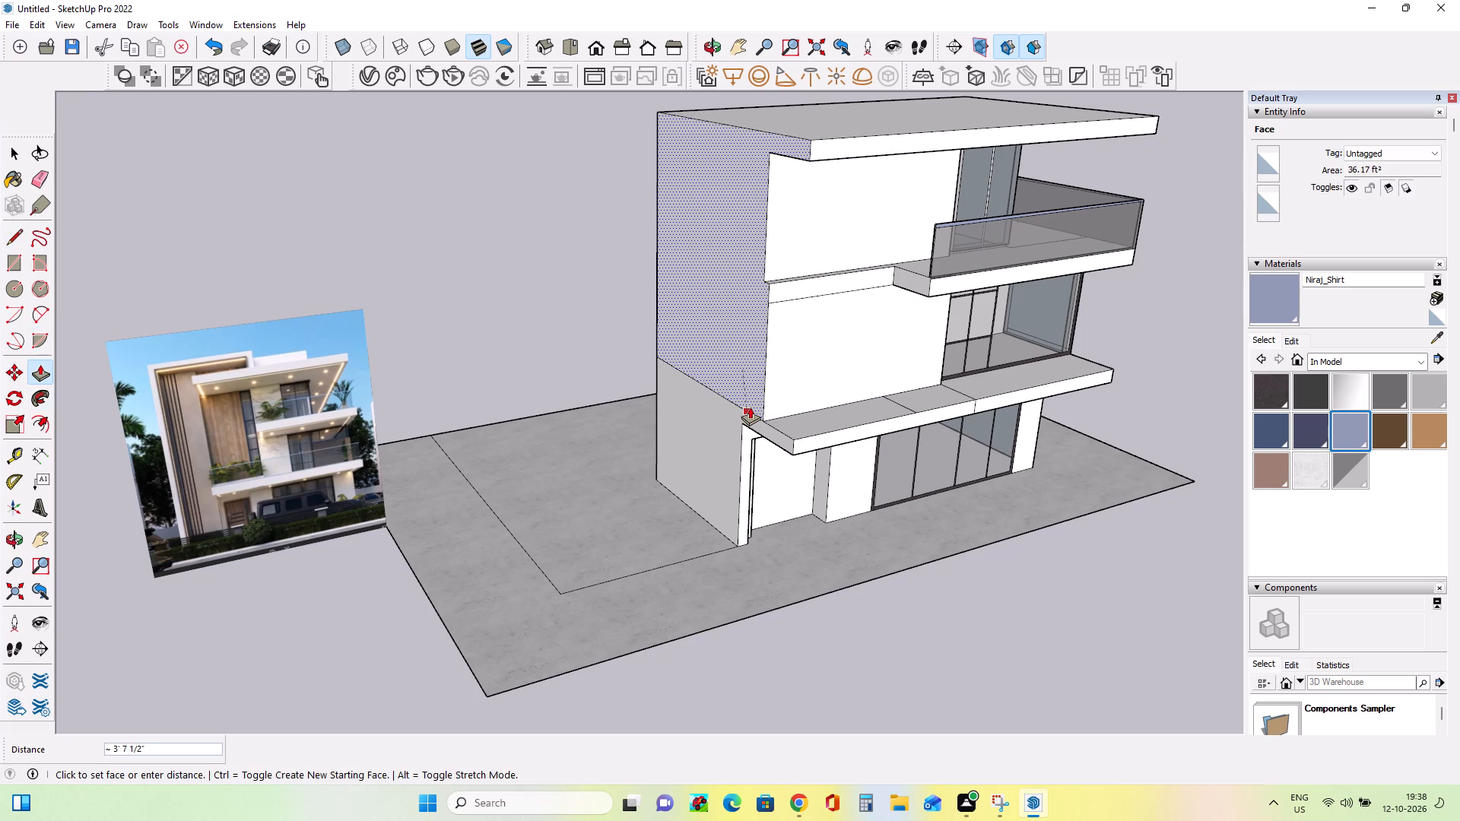
click(750, 407)
Push the narrow band beside the upper balcony slab and the wall panel below it back 2 9/16", flush with the upper wall.
middle_drag(906, 423, 706, 340)
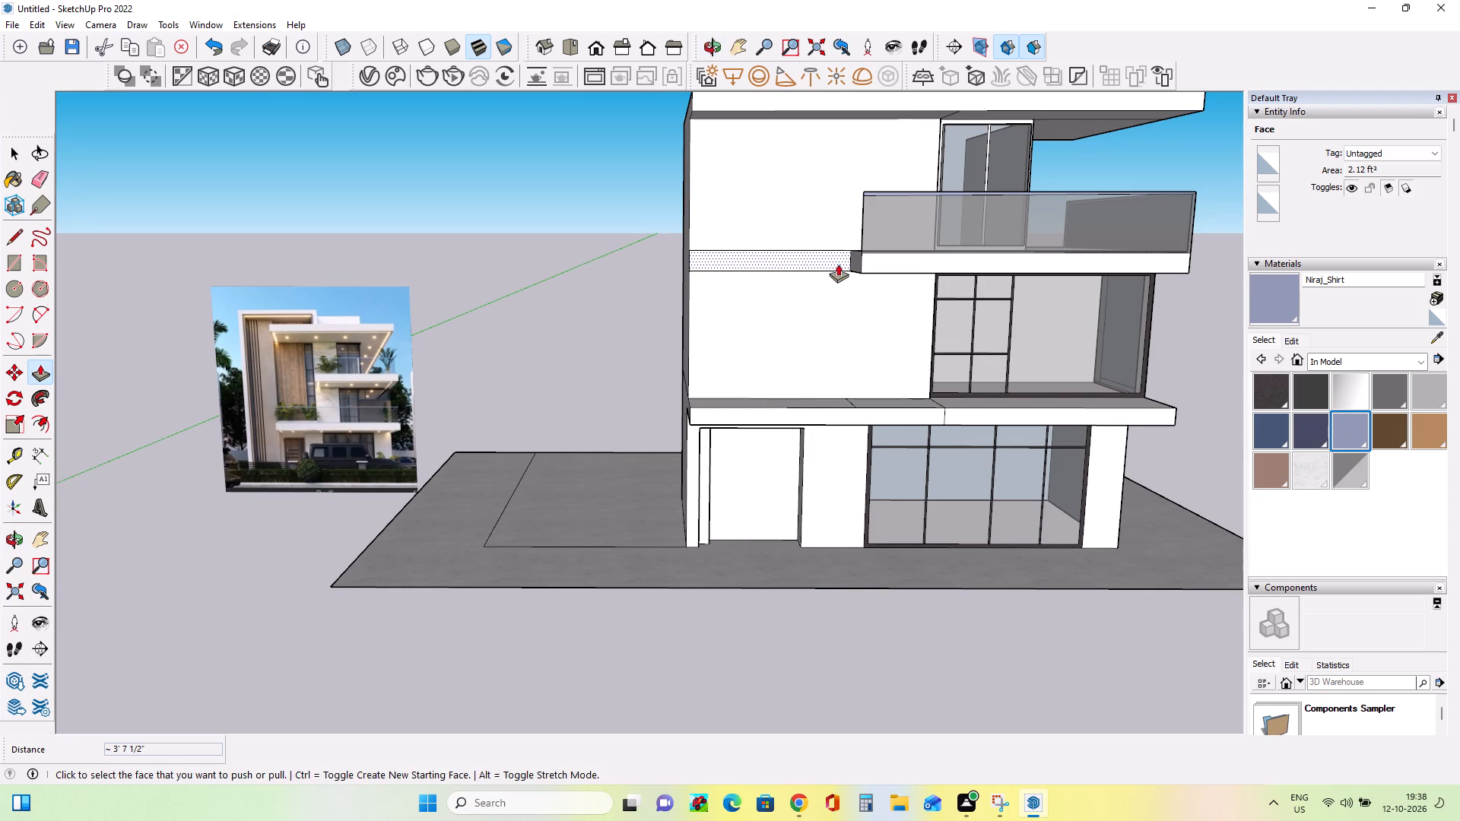
middle_drag(844, 275, 865, 423)
scroll(867, 281, up, 3)
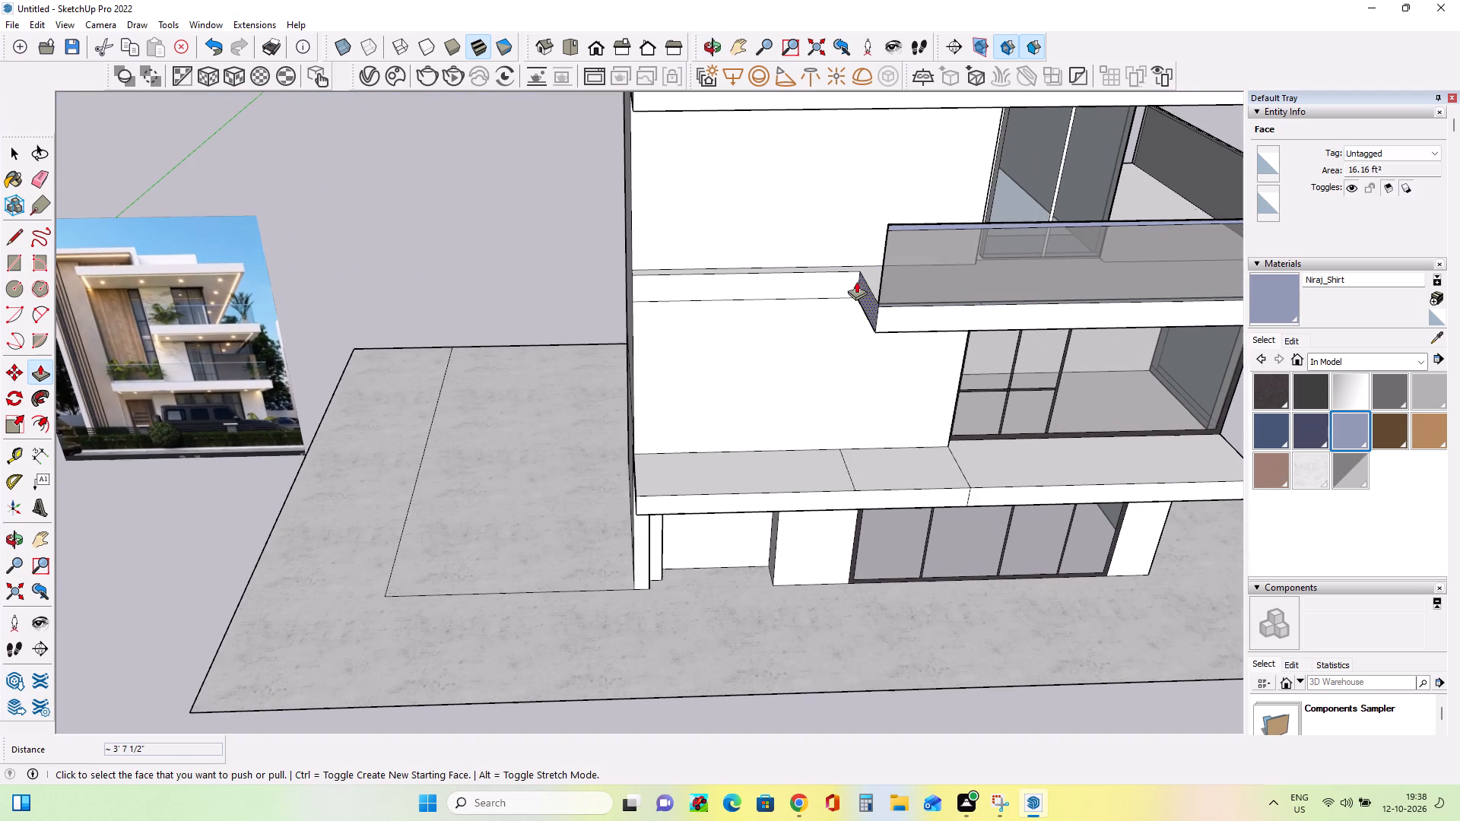
click(841, 281)
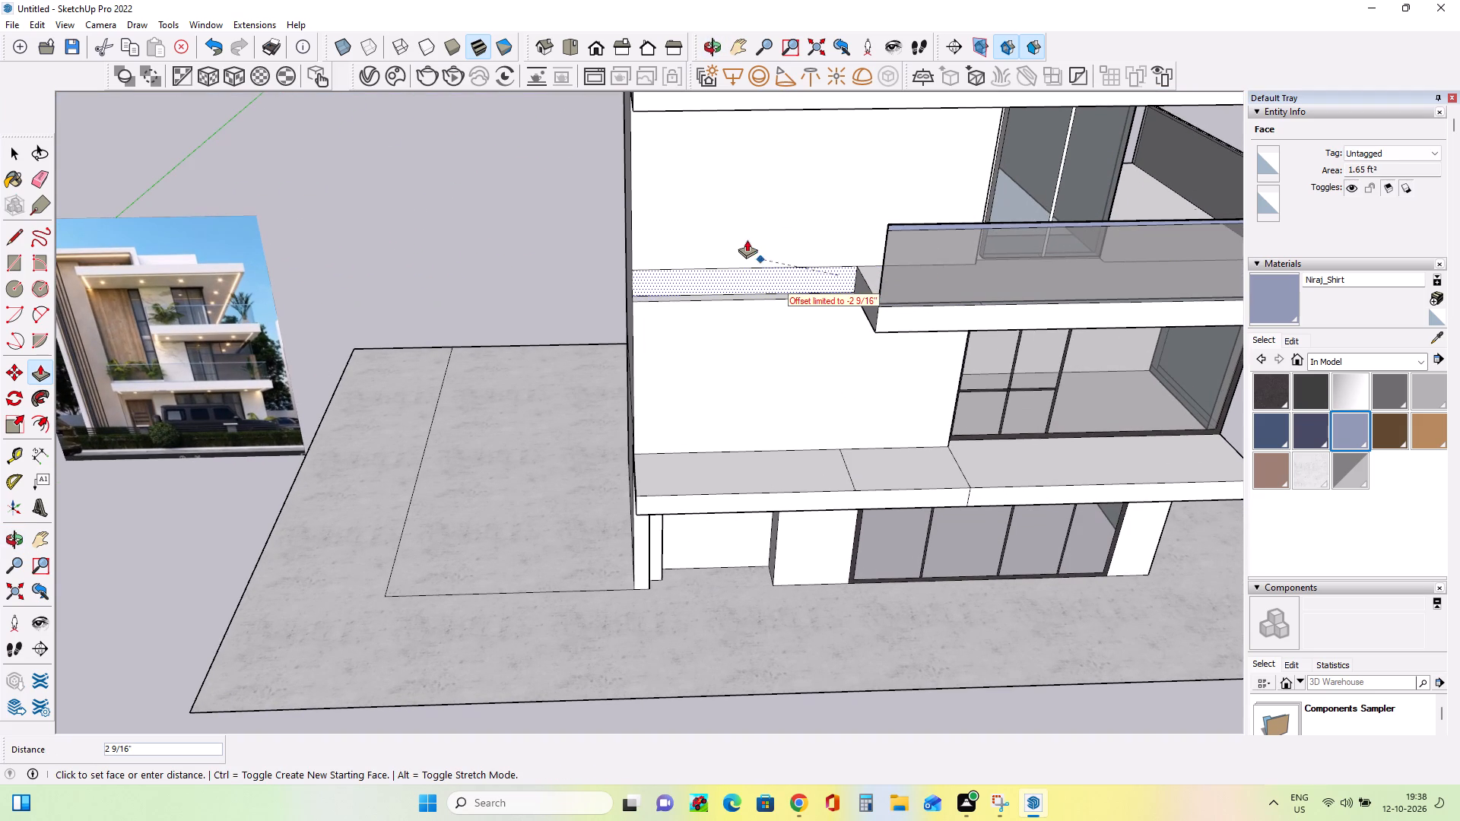
click(740, 244)
middle_drag(710, 328, 959, 308)
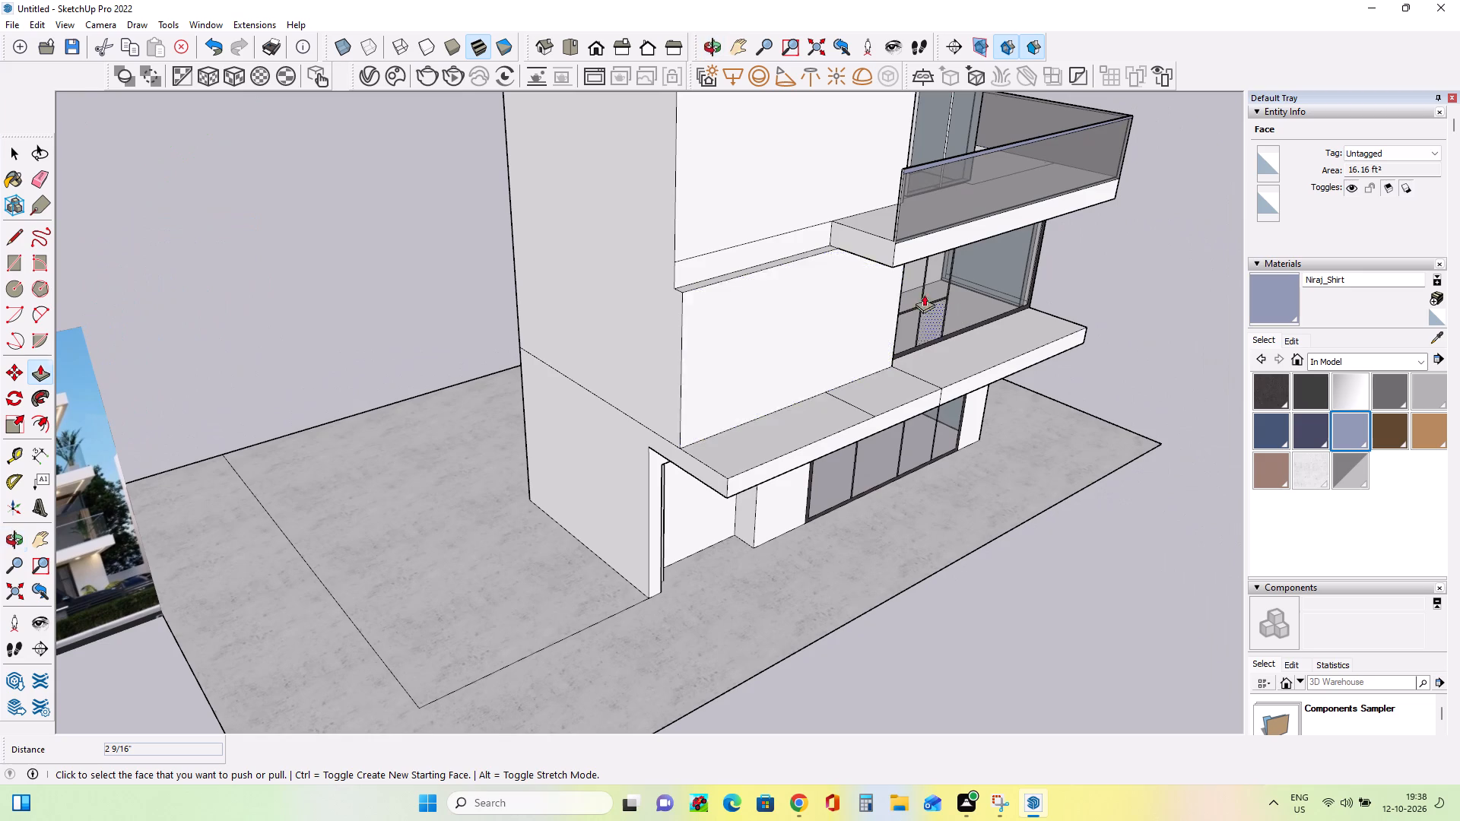
click(703, 303)
click(674, 271)
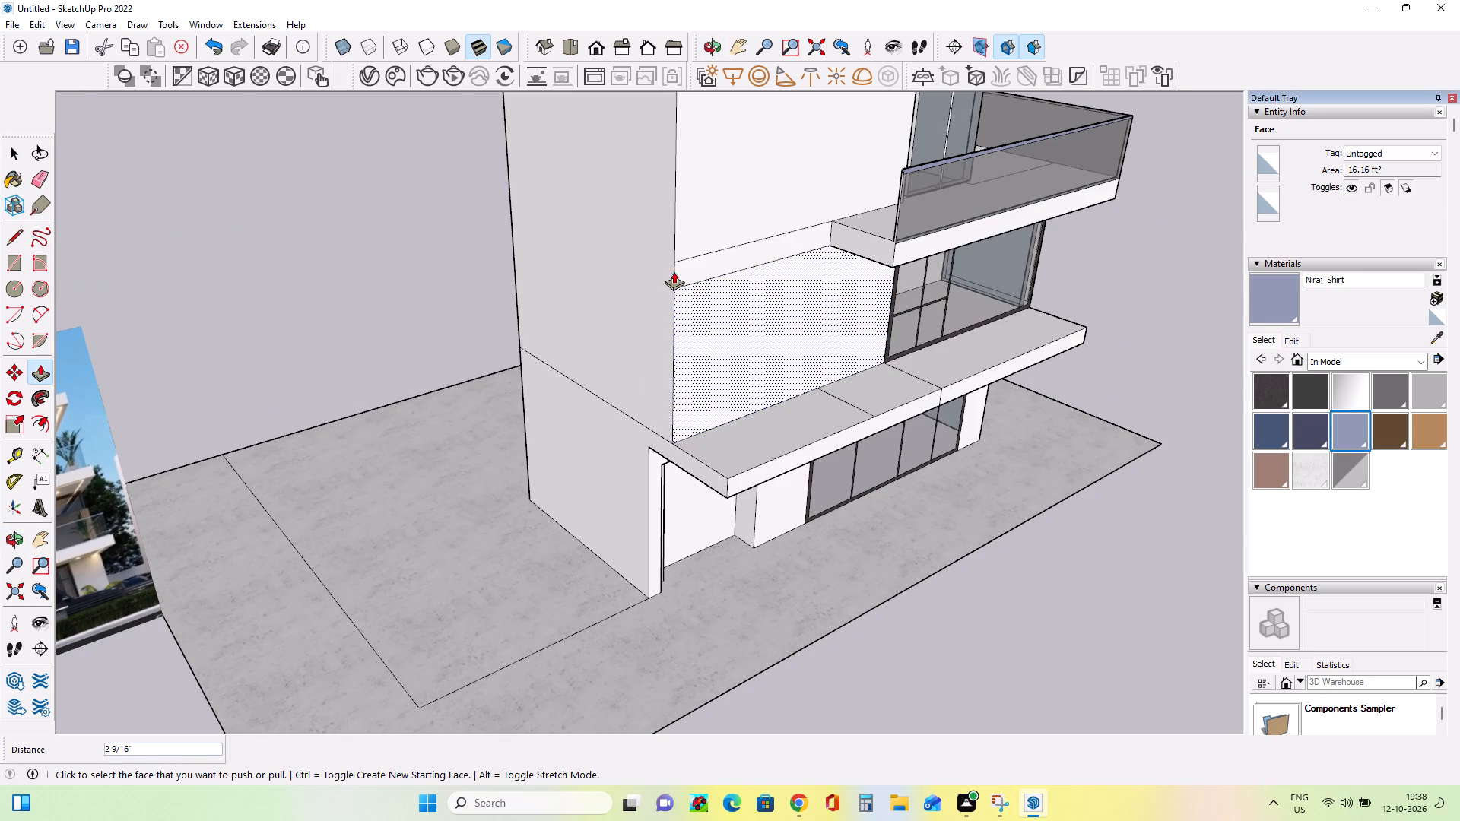
Erase the two horizontal seam lines across the front wall beside the upper balcony slab.
middle_drag(827, 312, 601, 322)
scroll(712, 293, down, 9)
middle_drag(732, 324, 737, 309)
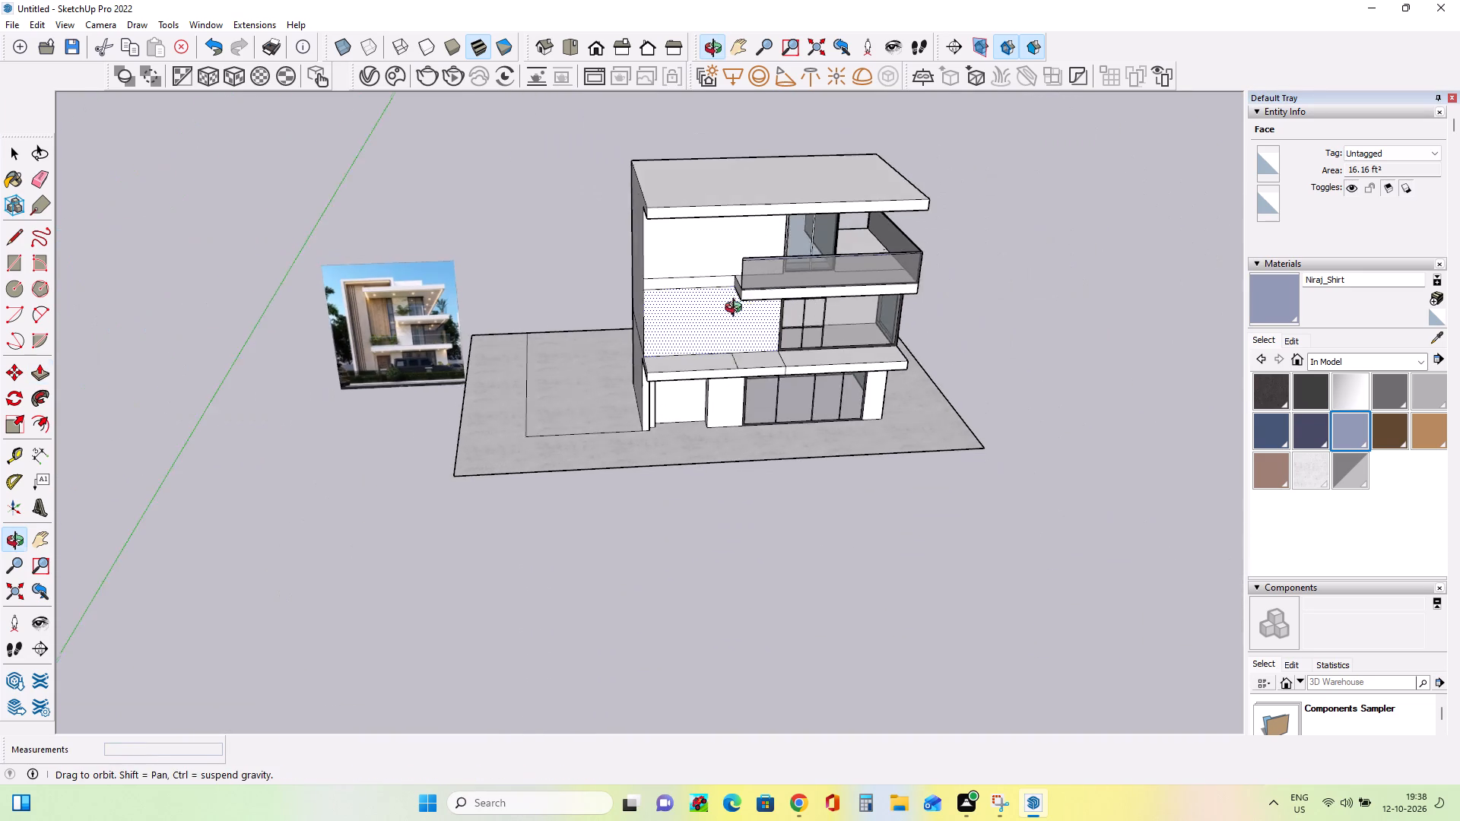
middle_drag(737, 309, 760, 246)
scroll(756, 257, up, 4)
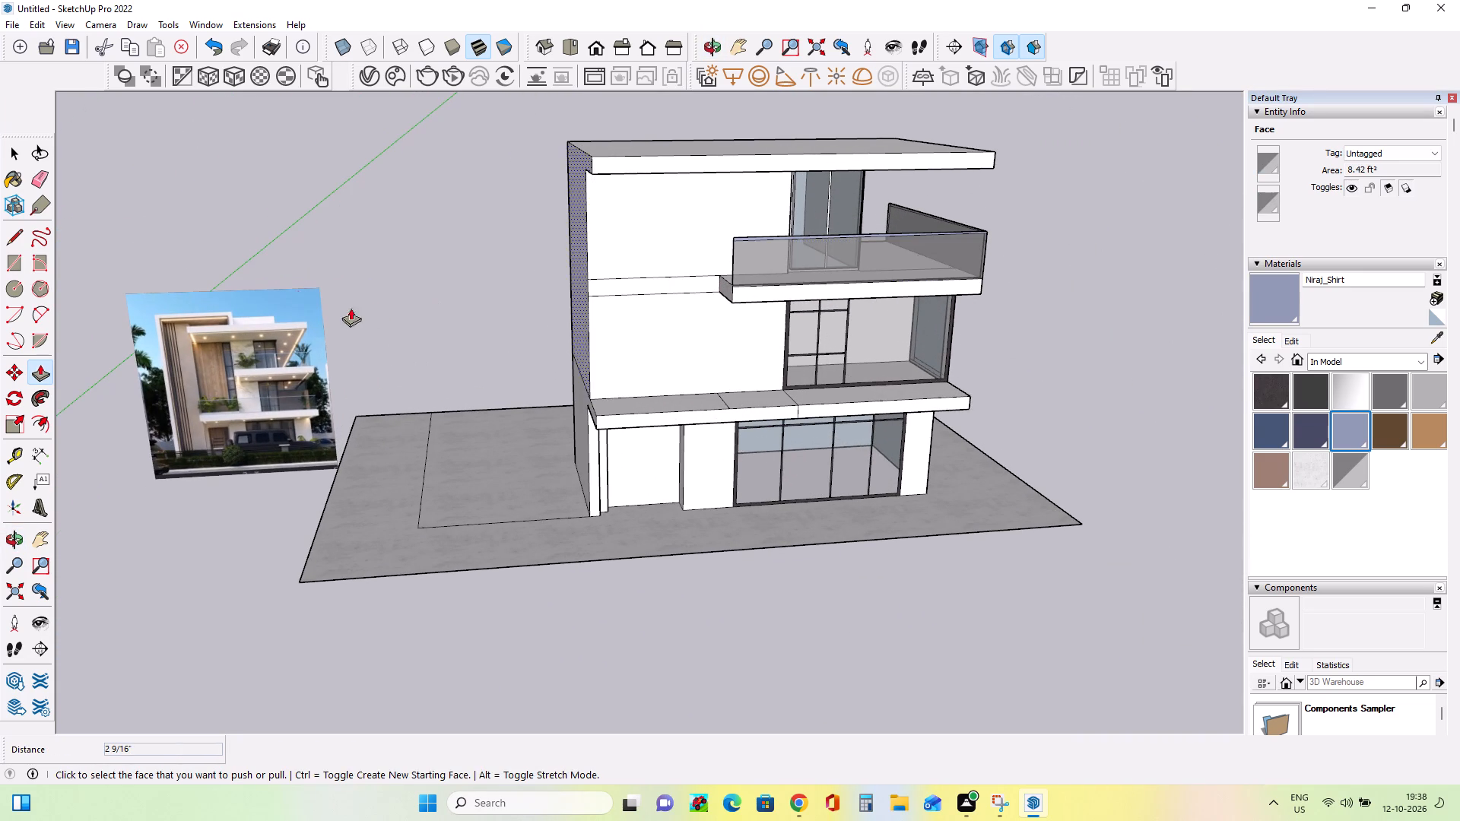
click(36, 176)
drag(662, 275, 665, 315)
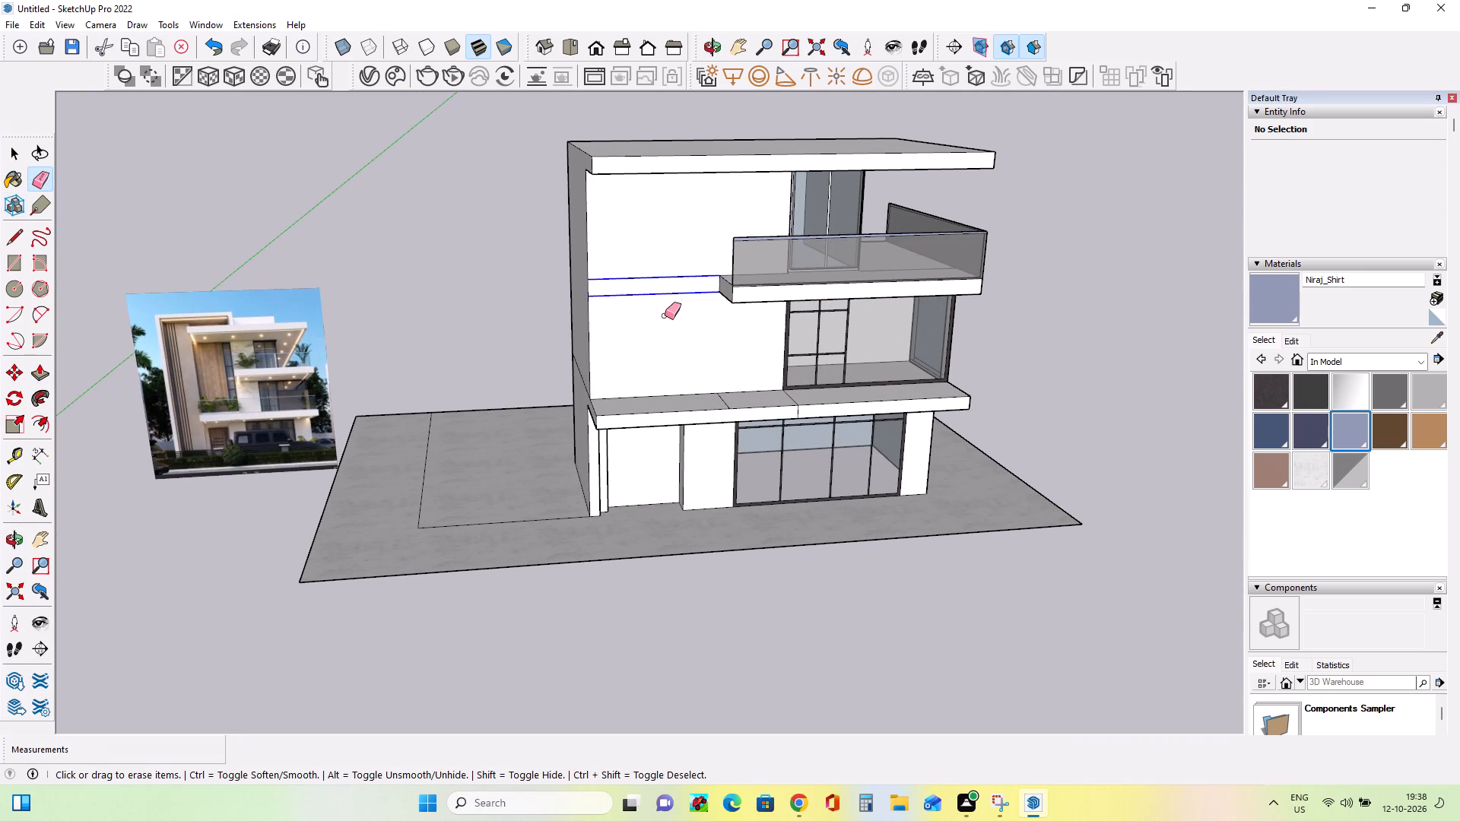
drag(665, 315, 665, 319)
Examine the wood-clad wall and the lower balcony in the reference image against the modelled front wall.
middle_drag(693, 297, 713, 305)
scroll(212, 407, up, 4)
scroll(213, 406, down, 3)
scroll(166, 408, up, 3)
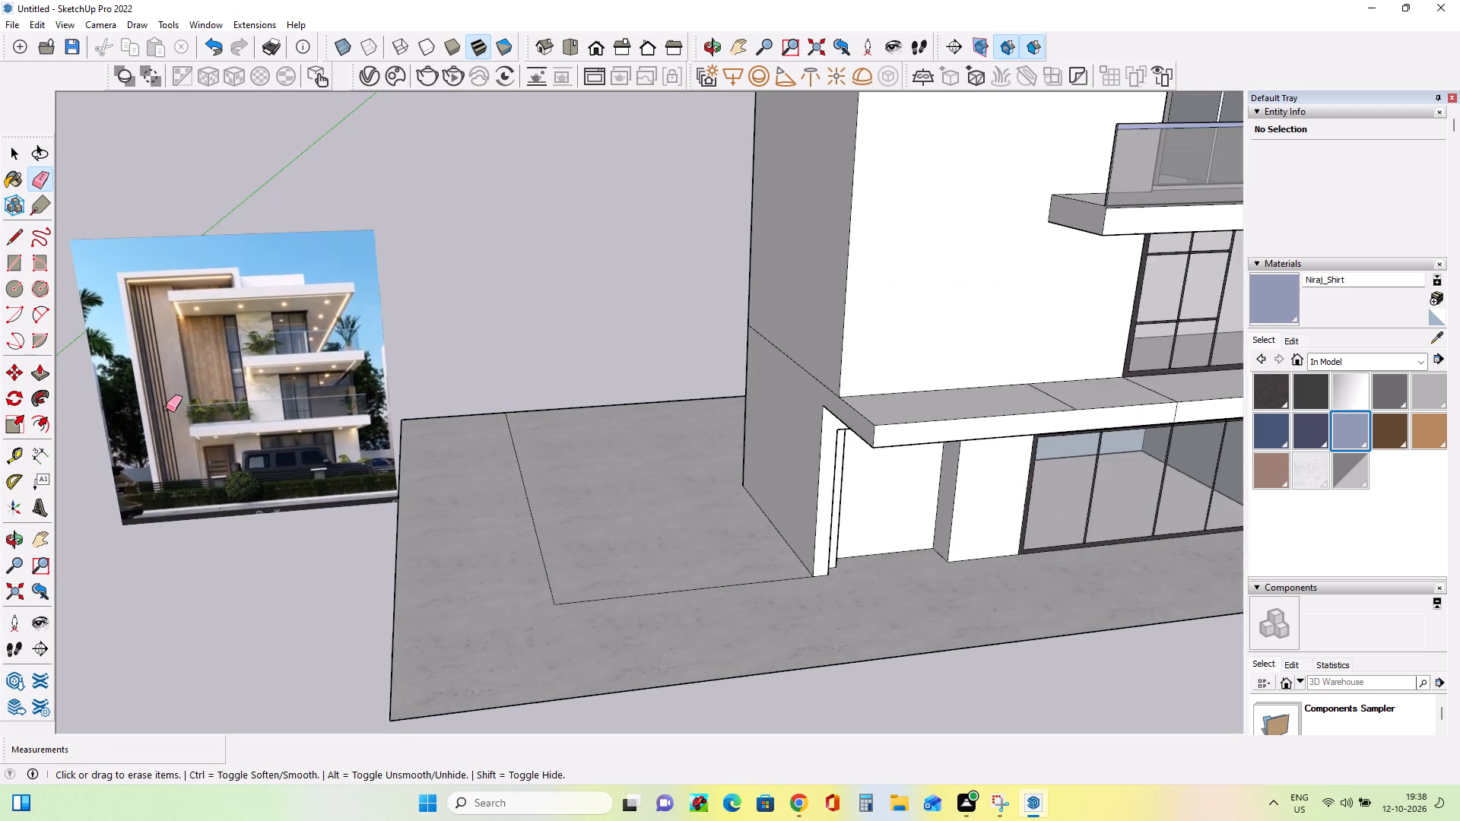
scroll(166, 408, down, 3)
middle_drag(187, 405, 128, 404)
scroll(313, 388, up, 3)
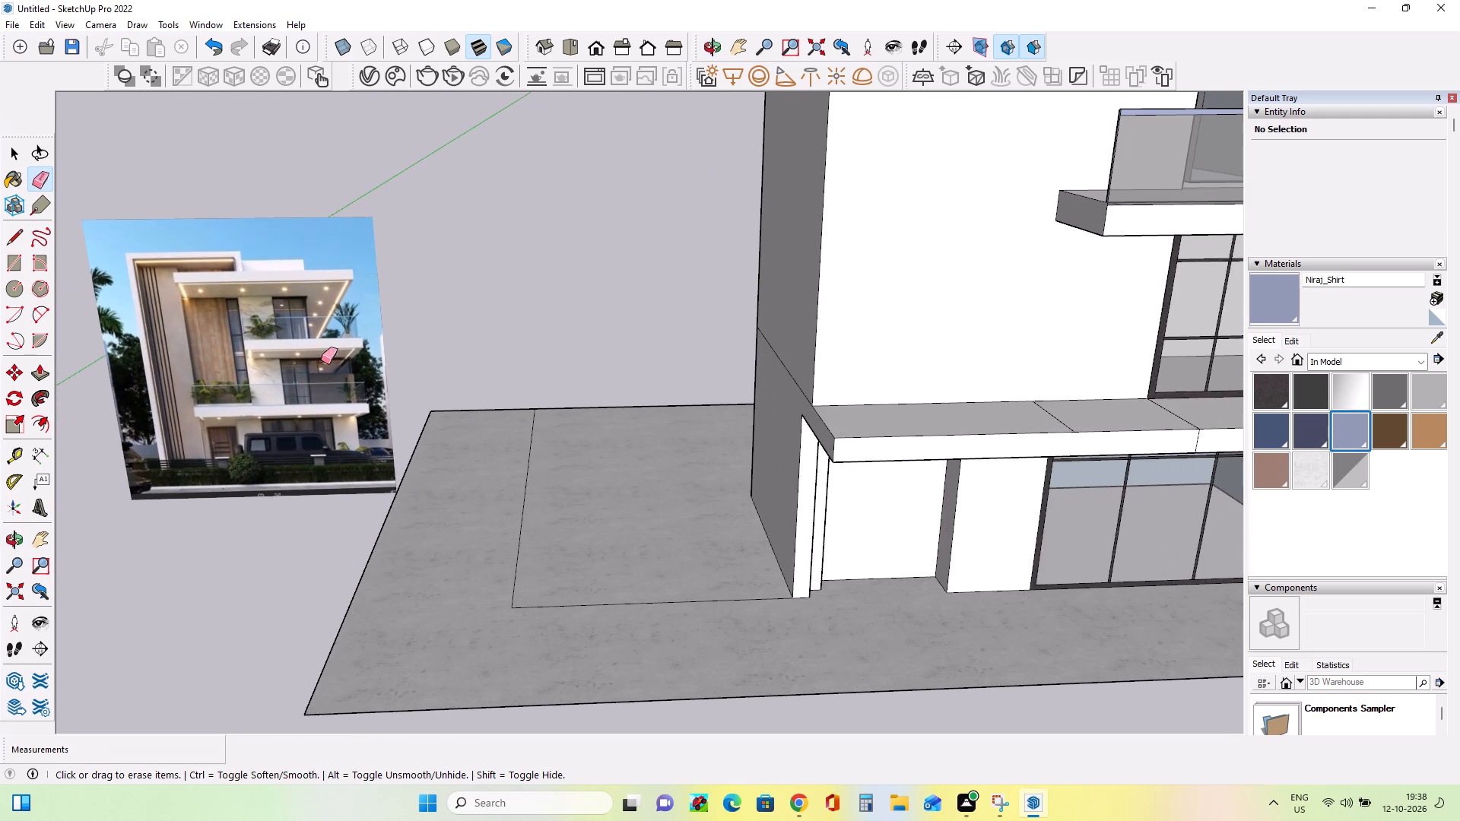
scroll(254, 287, down, 4)
Draw a vertical line about 6' 3" long on the blank front wall, from the lower terrace up to the roof slab.
click(8, 225)
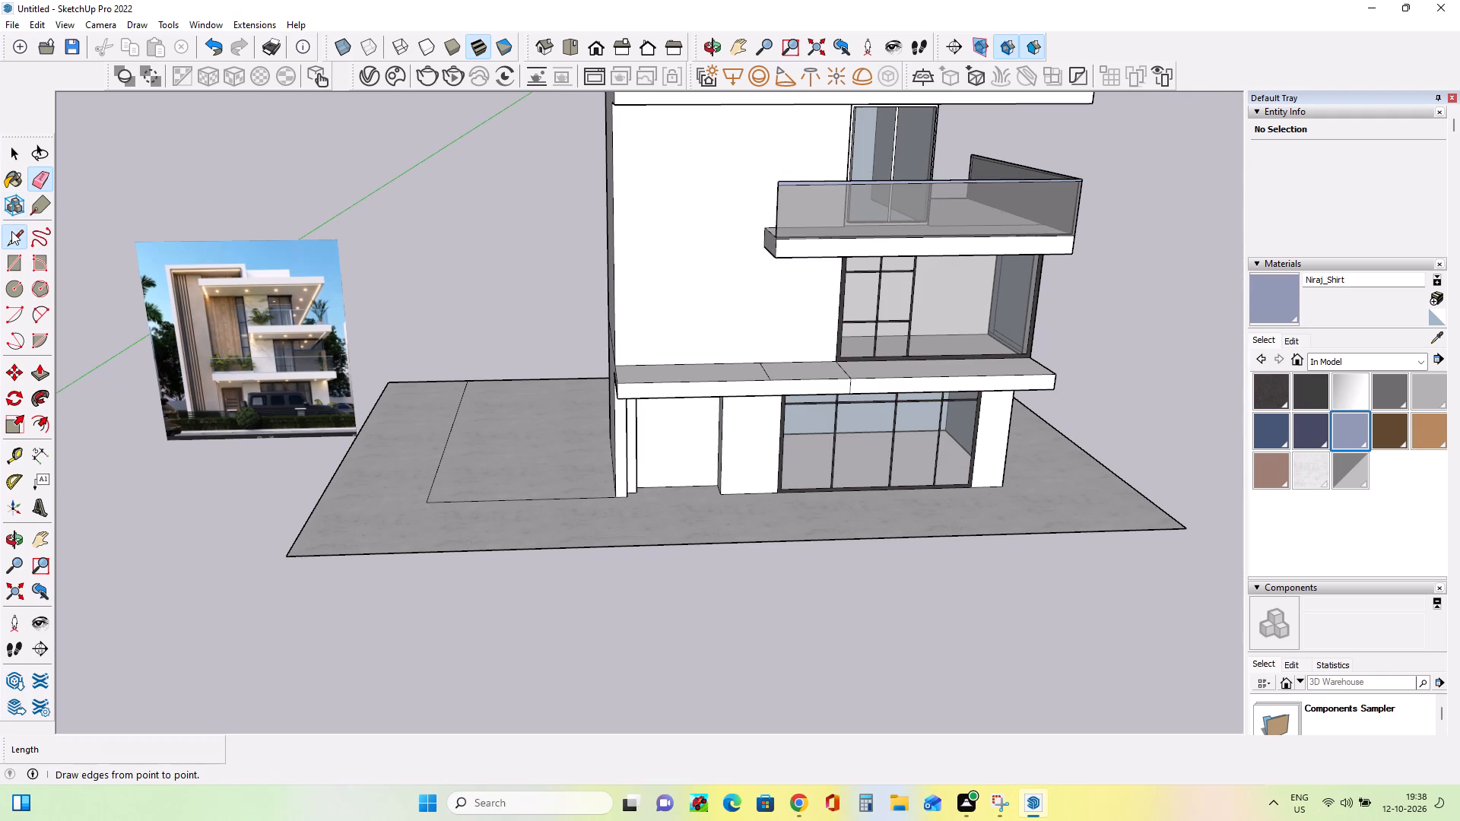
click(11, 231)
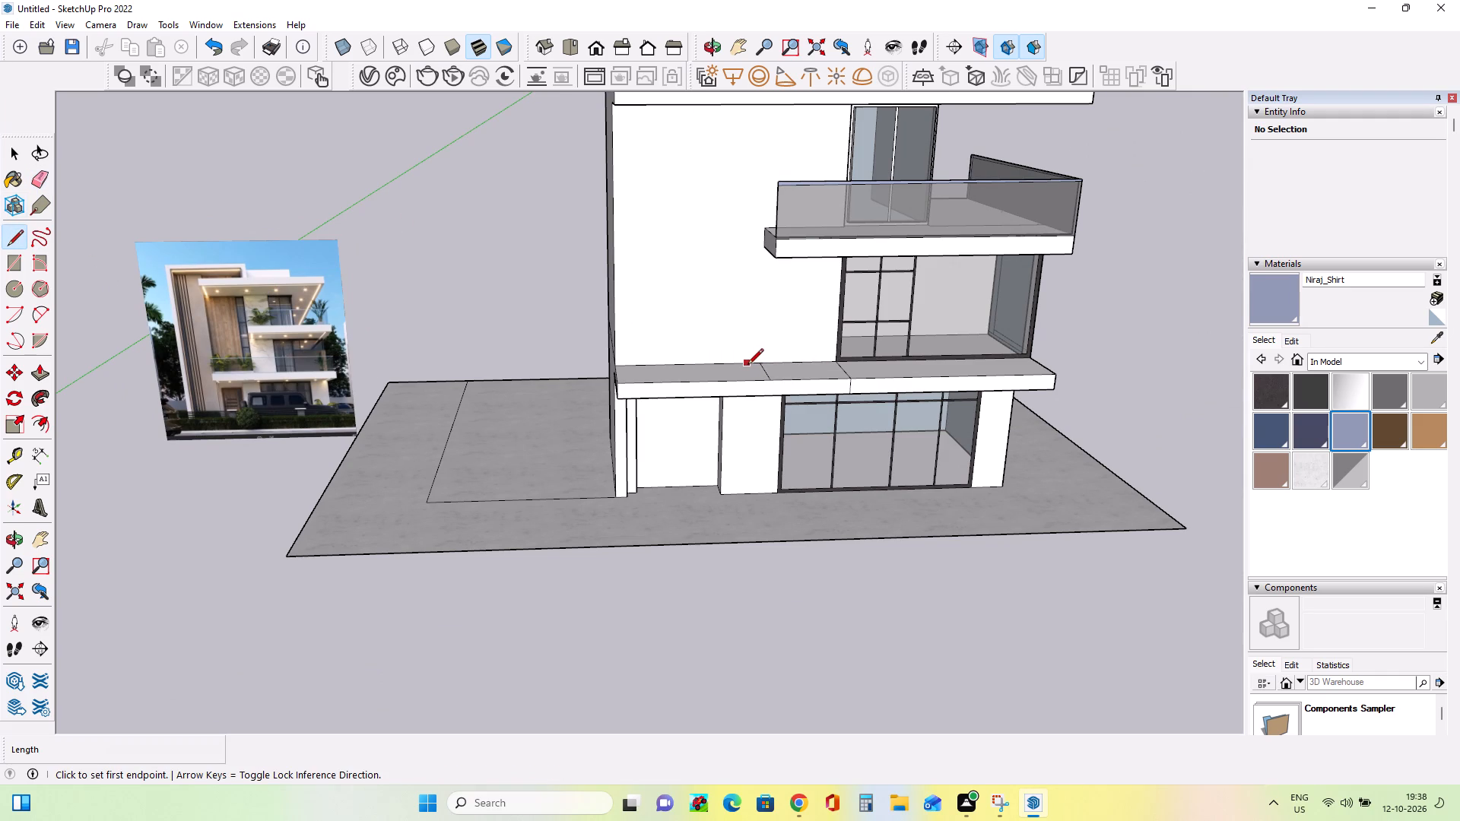
click(749, 365)
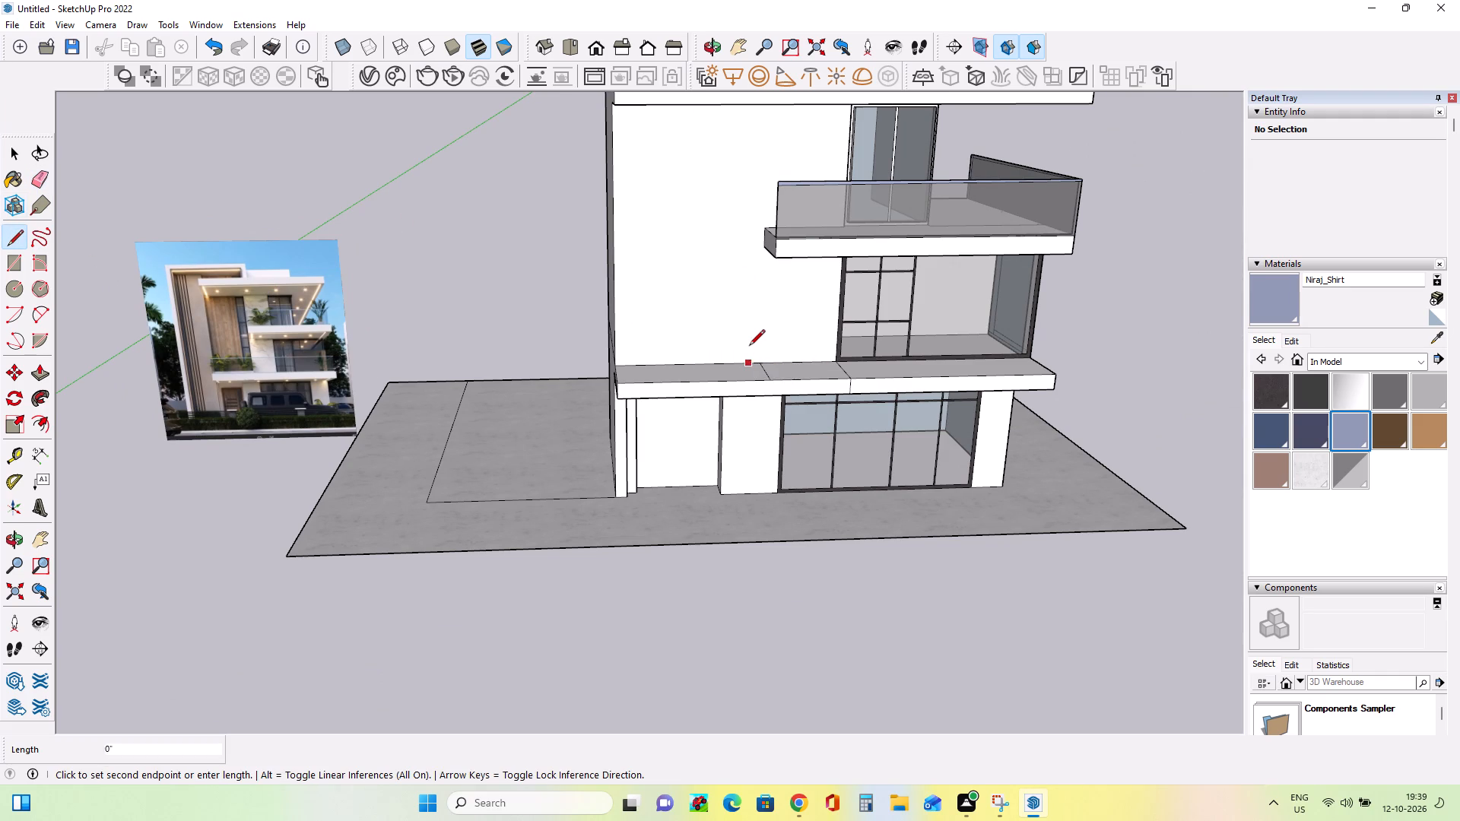
scroll(715, 239, down, 8)
middle_drag(724, 180, 745, 92)
scroll(737, 186, up, 11)
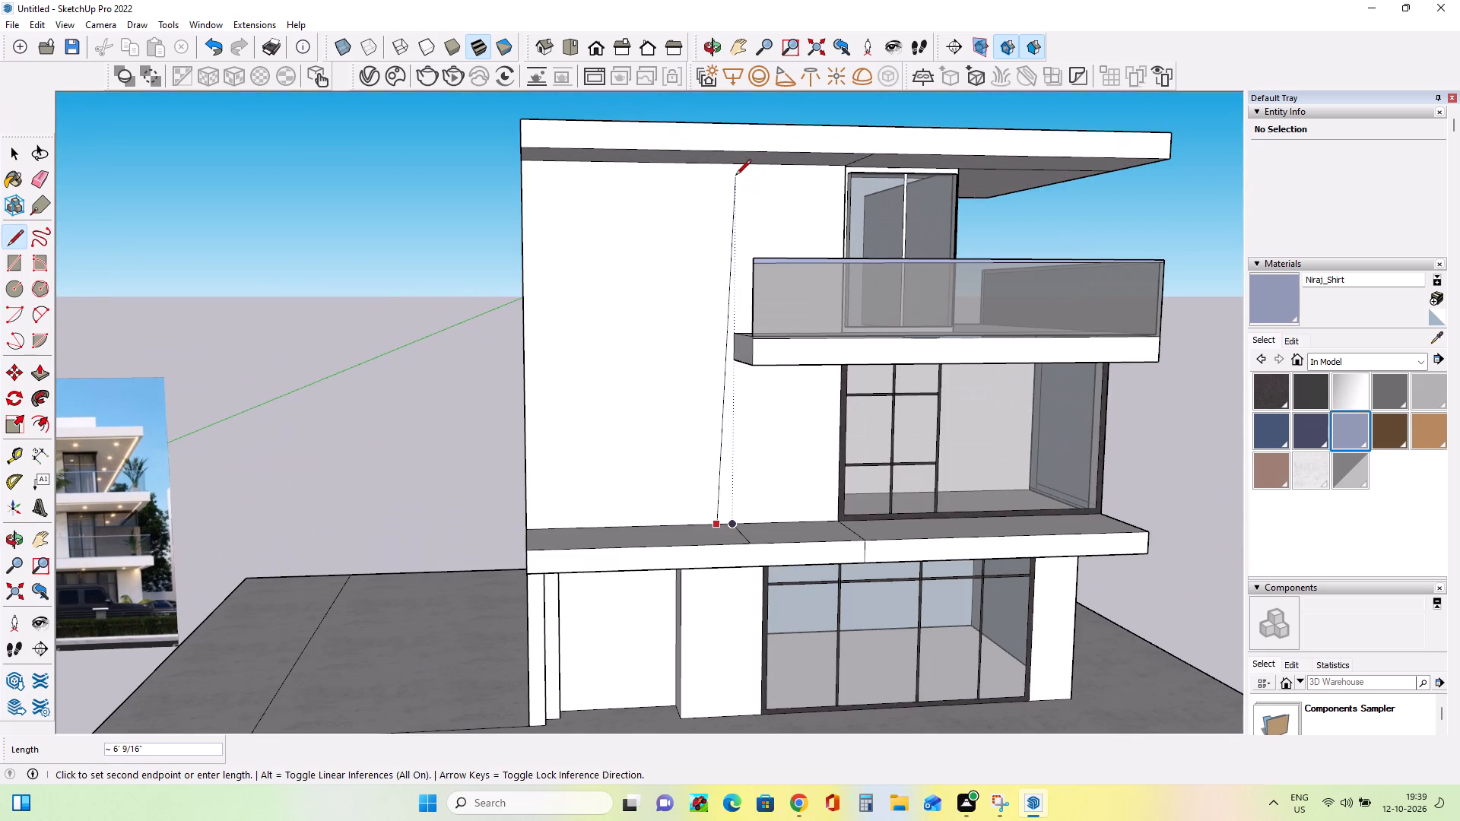
click(719, 166)
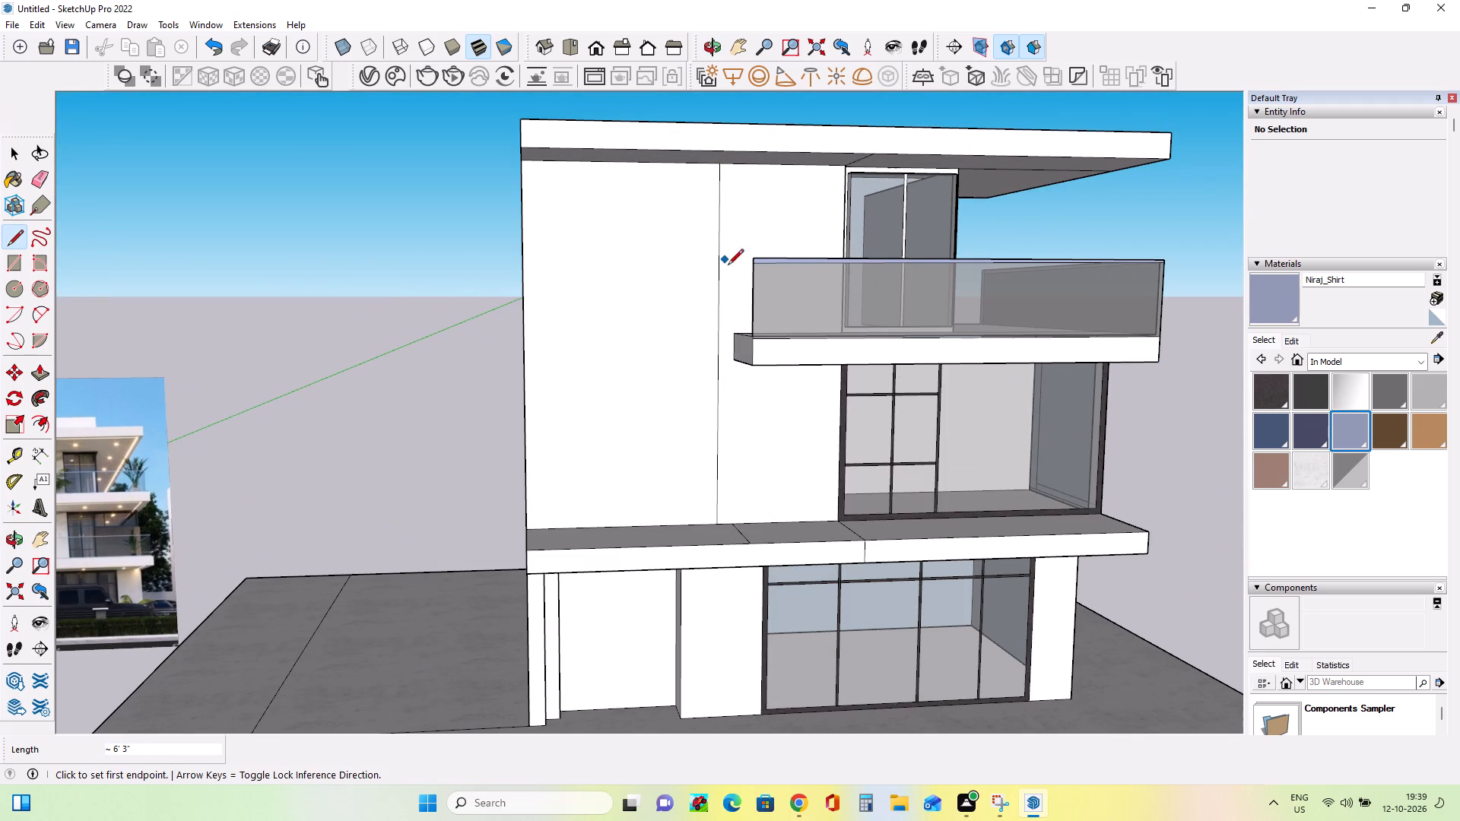
Examine the wood-clad wall, the narrow window strip and the planted balcony in the reference image.
middle_drag(728, 266, 737, 338)
scroll(737, 341, down, 9)
middle_drag(734, 452, 734, 470)
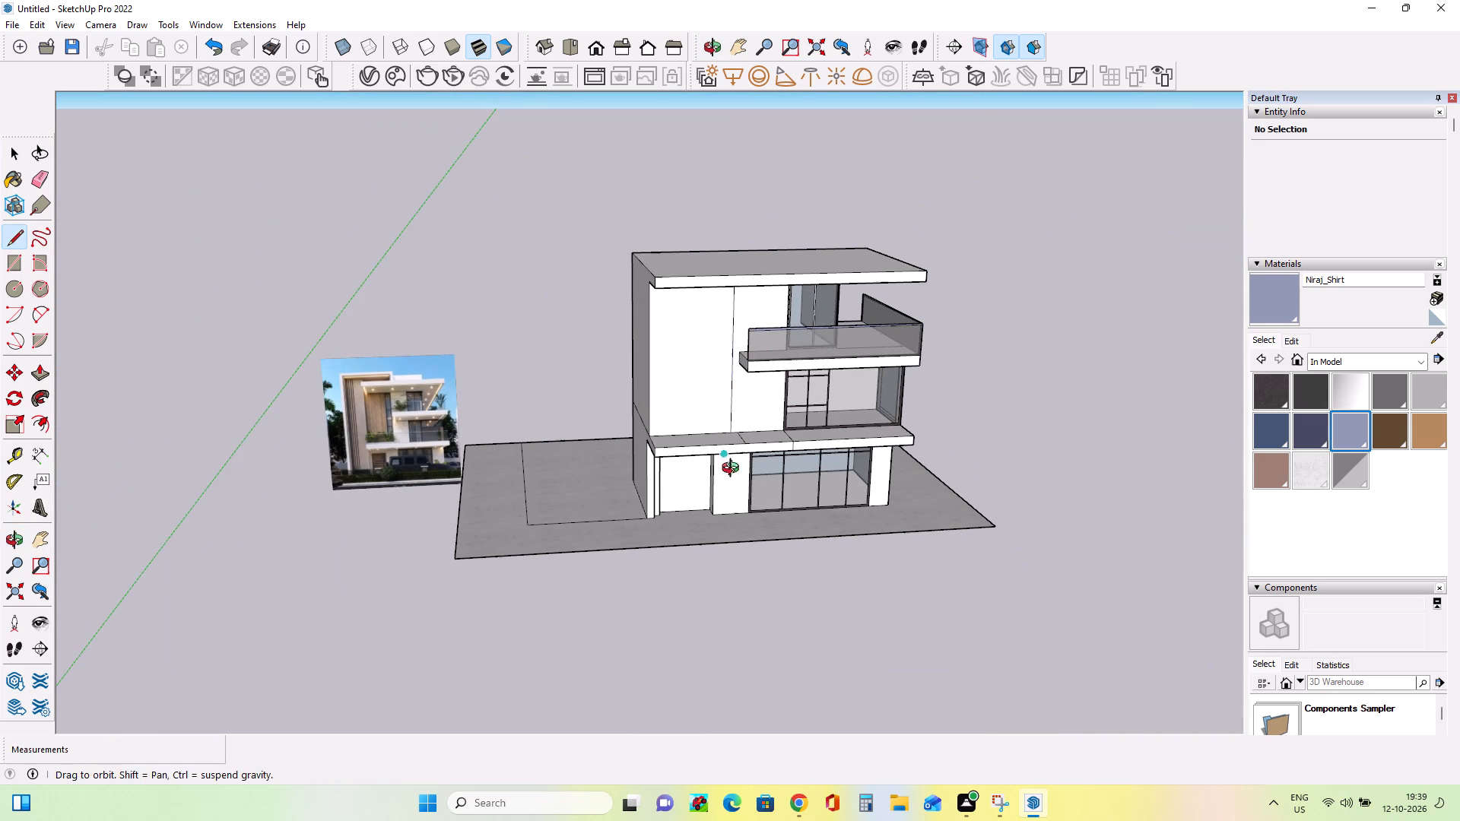
middle_drag(734, 470, 737, 488)
scroll(360, 426, up, 12)
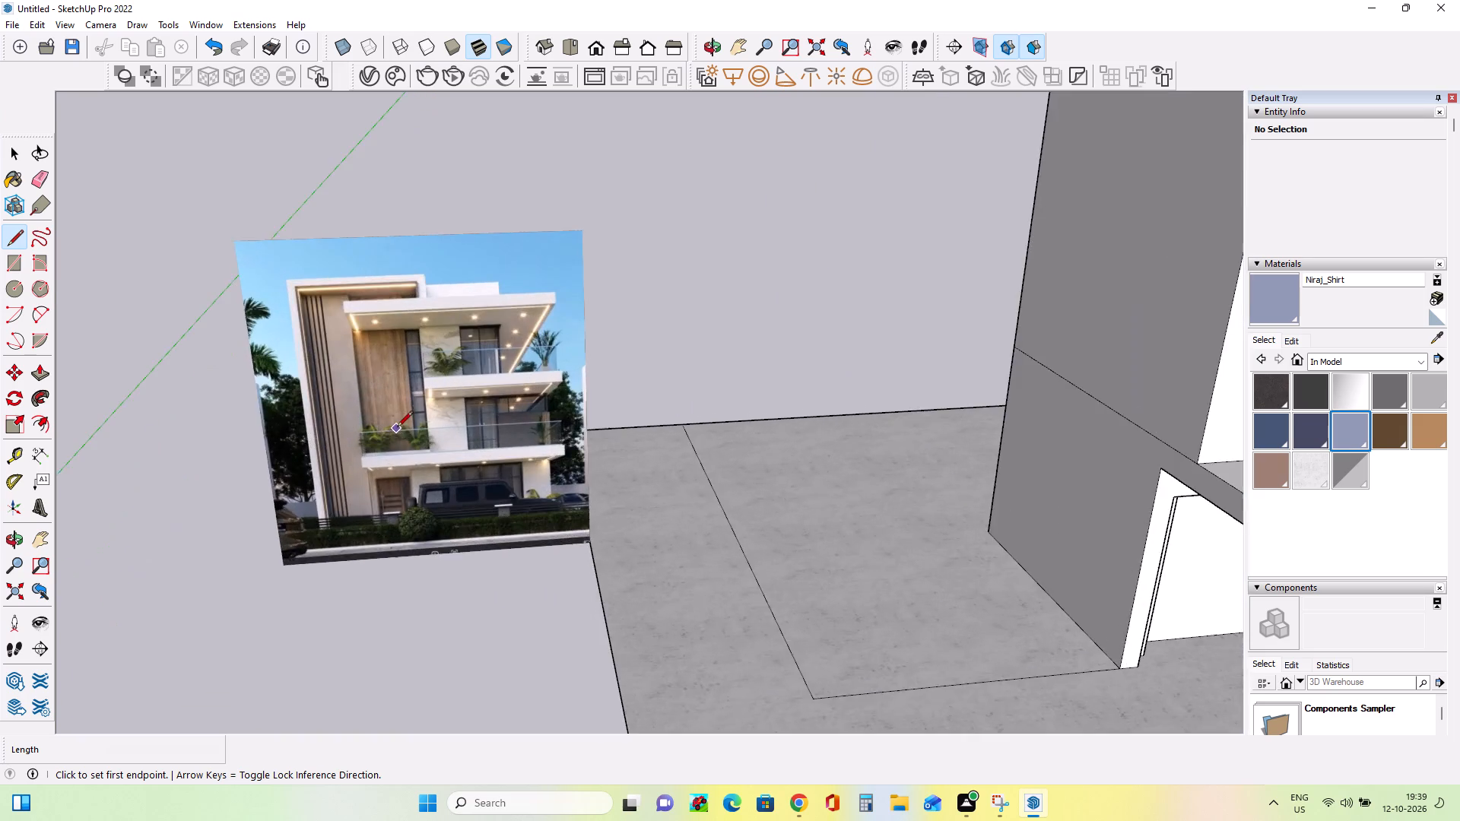
scroll(397, 428, up, 6)
middle_drag(399, 425, 411, 448)
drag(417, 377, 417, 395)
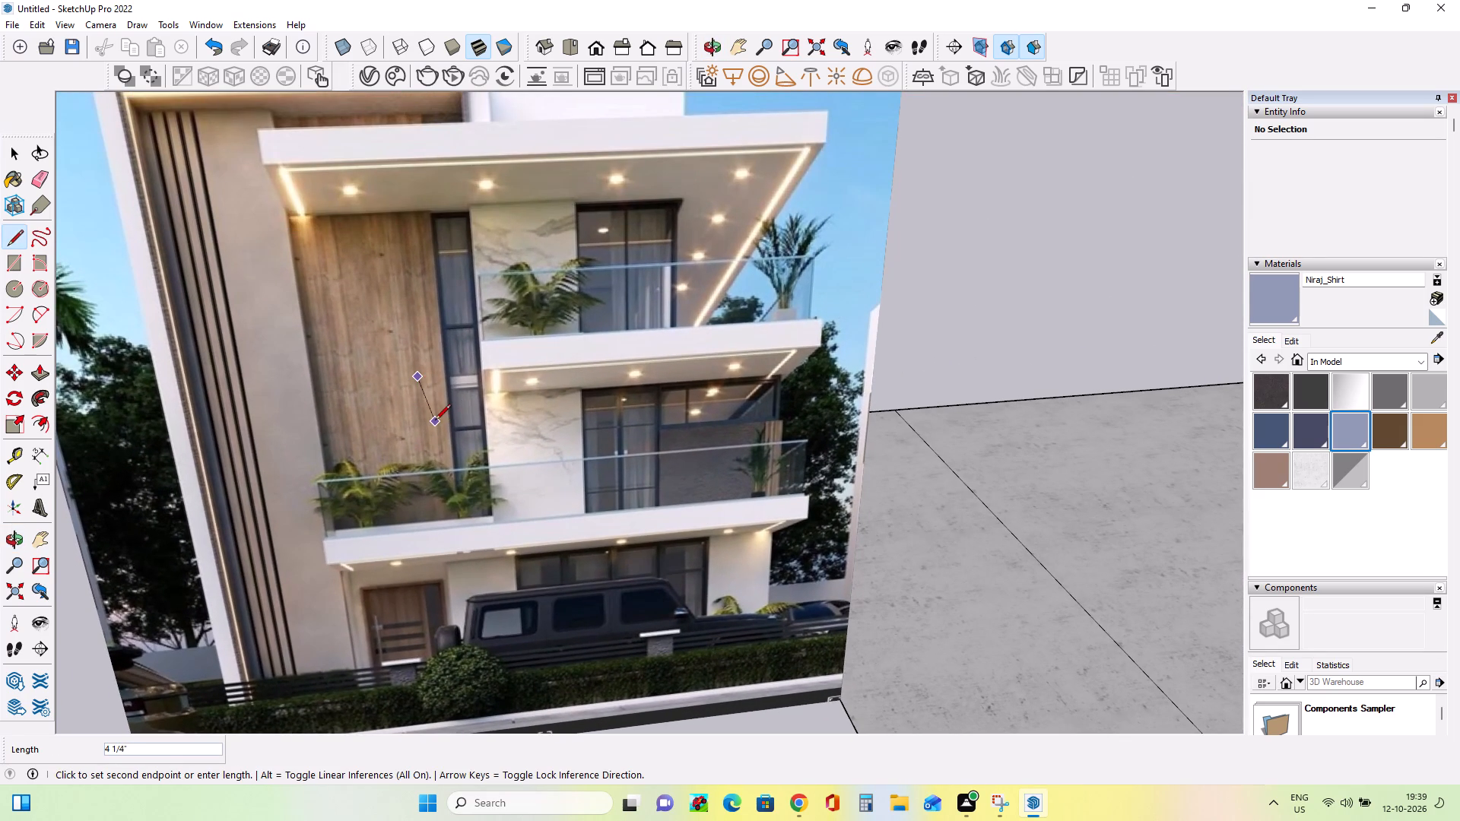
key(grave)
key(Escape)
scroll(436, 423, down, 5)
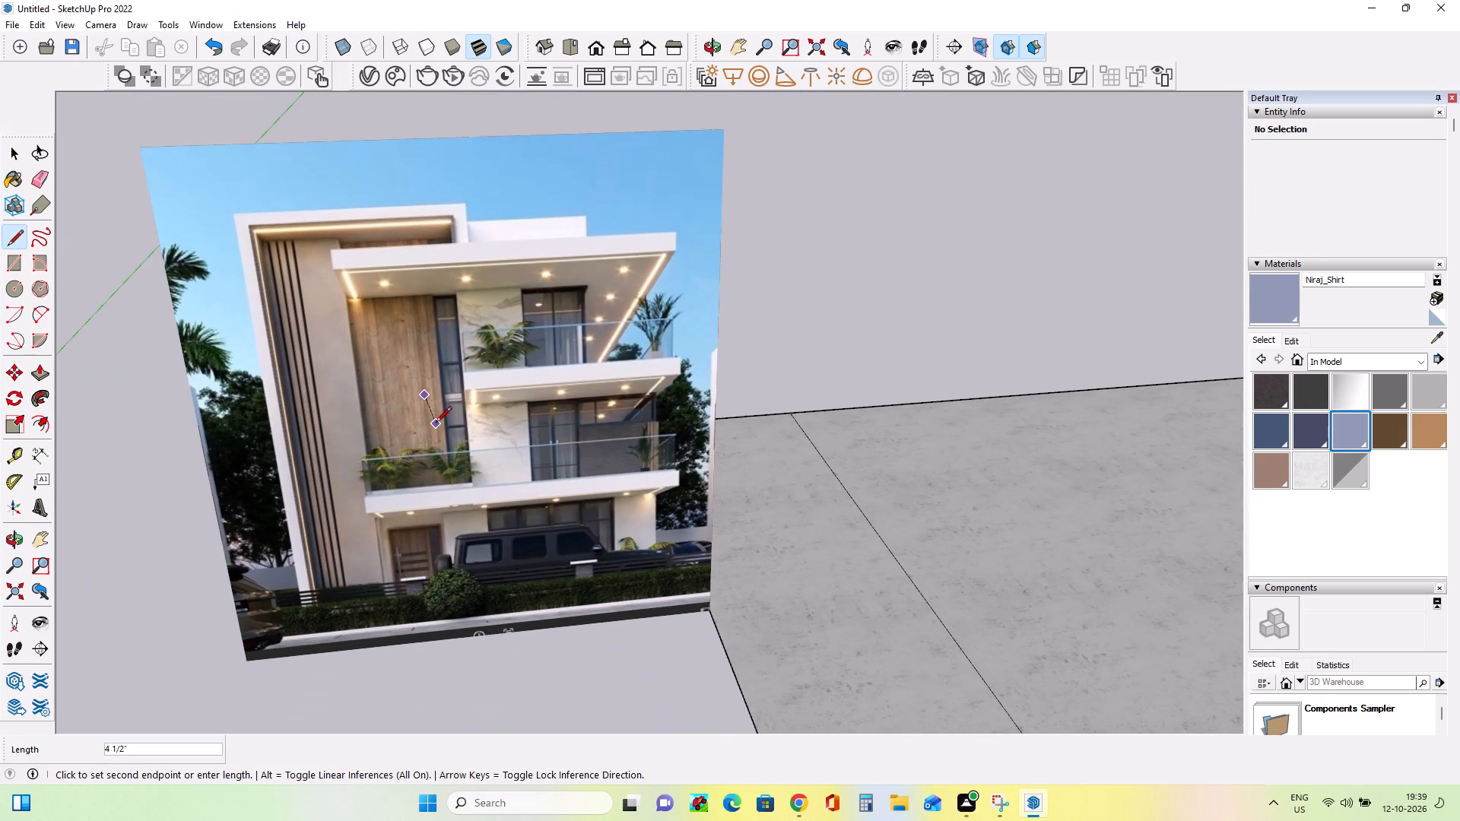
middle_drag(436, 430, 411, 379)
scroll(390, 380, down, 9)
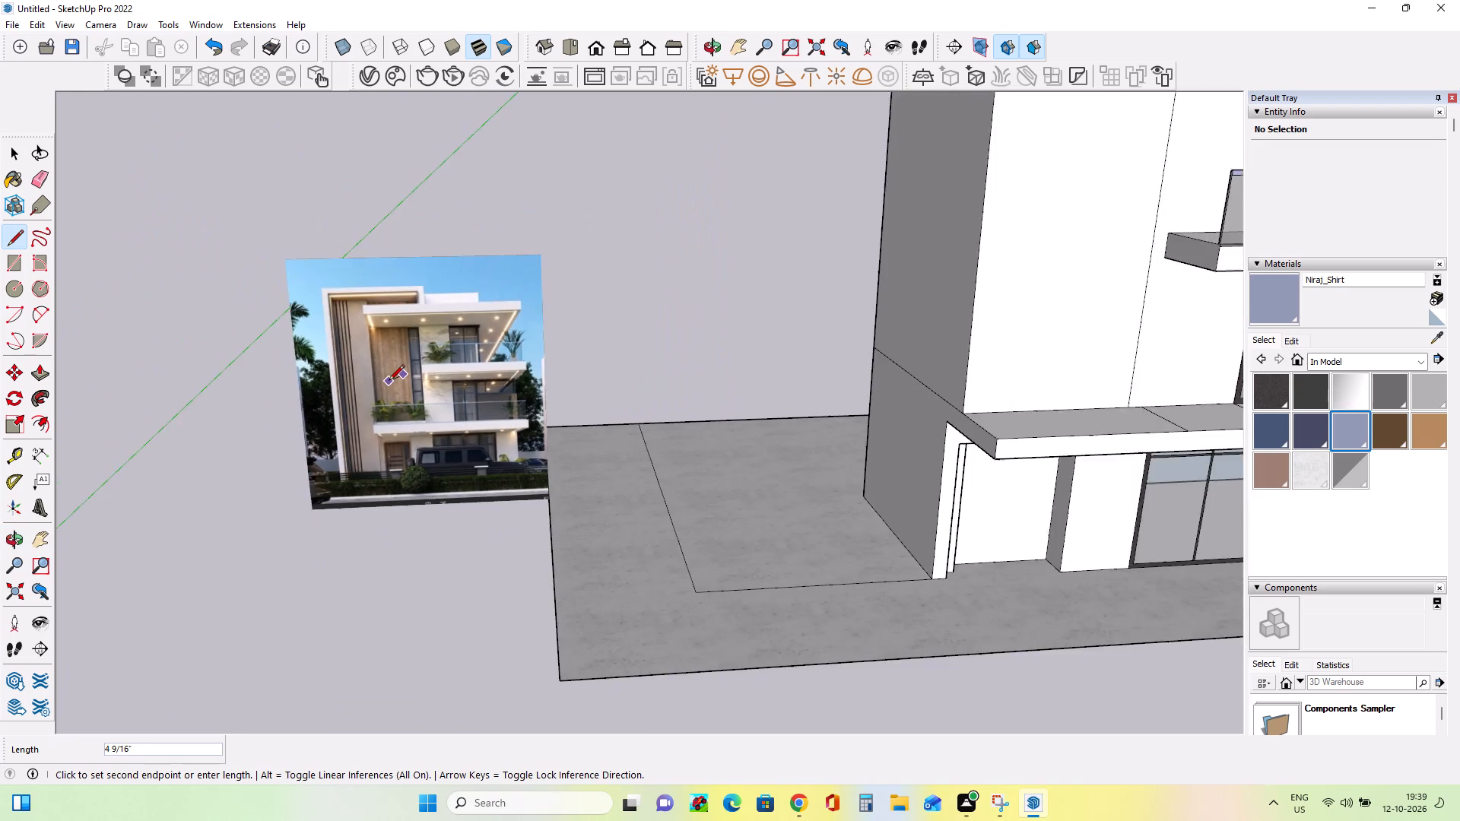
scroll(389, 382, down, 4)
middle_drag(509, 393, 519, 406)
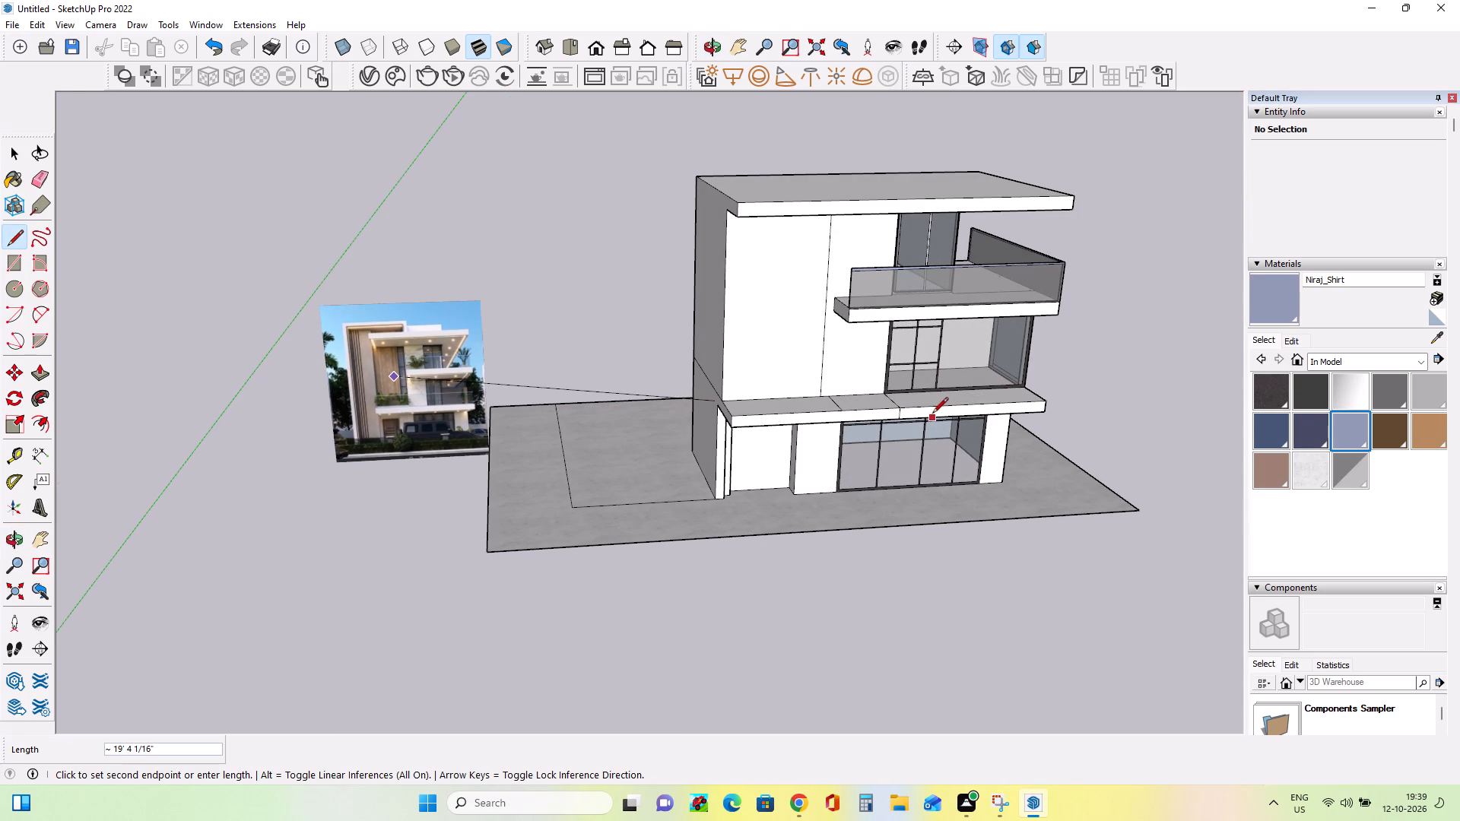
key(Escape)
Compare the front facade and the ground floor's extent with the reference image.
middle_drag(923, 395, 917, 372)
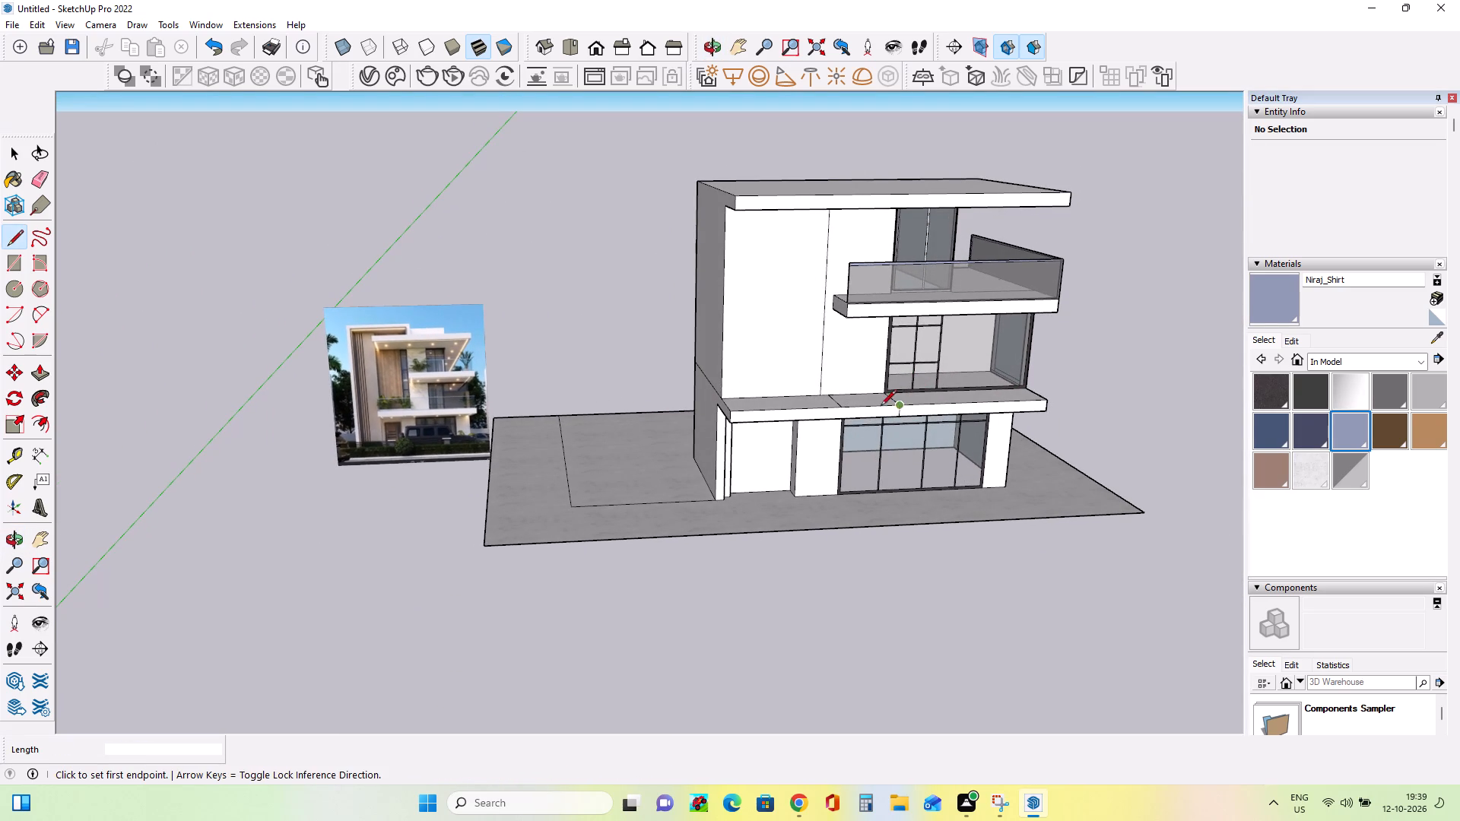
middle_drag(835, 350, 780, 360)
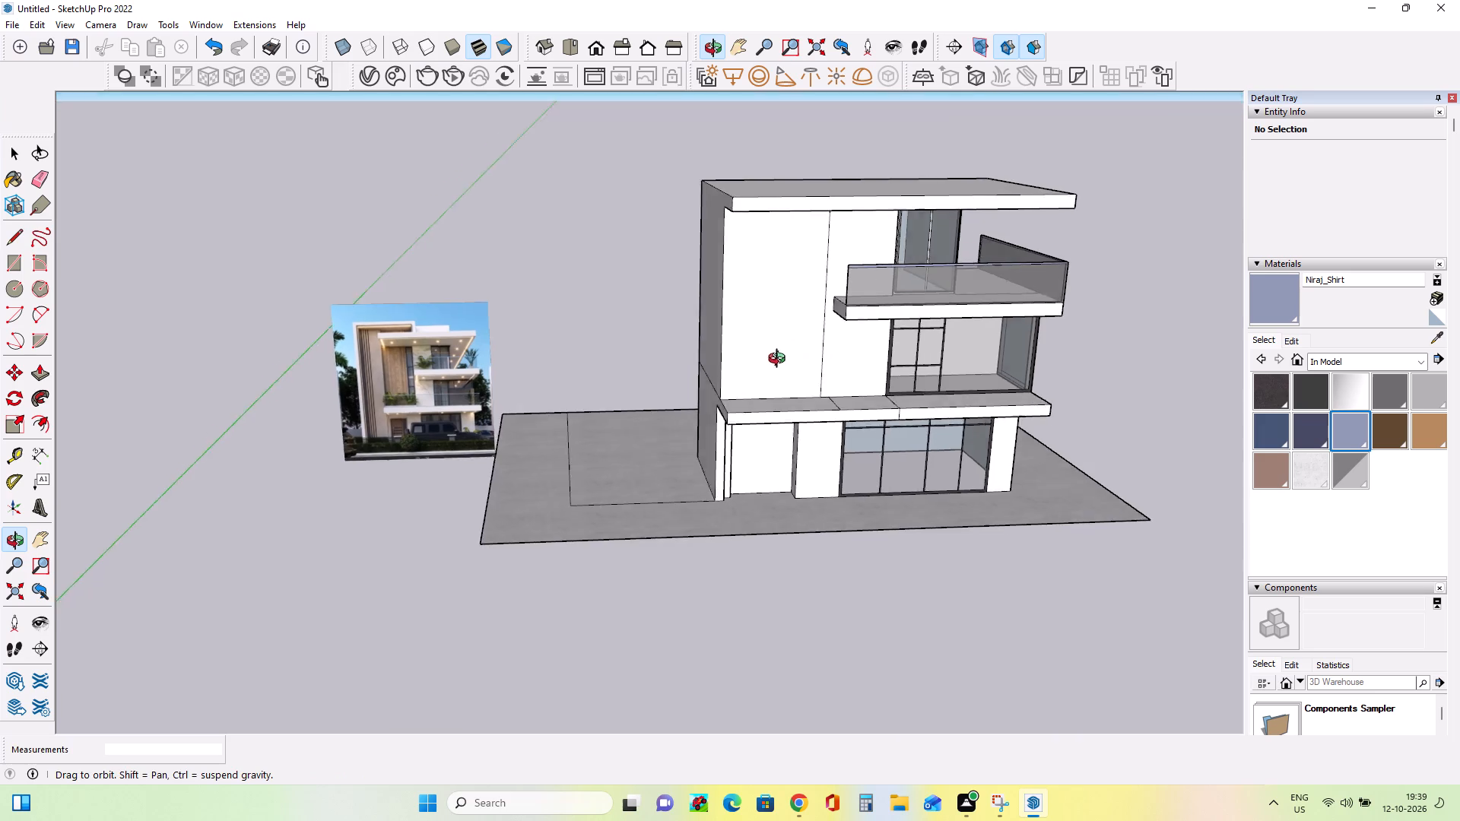
middle_drag(780, 360, 775, 361)
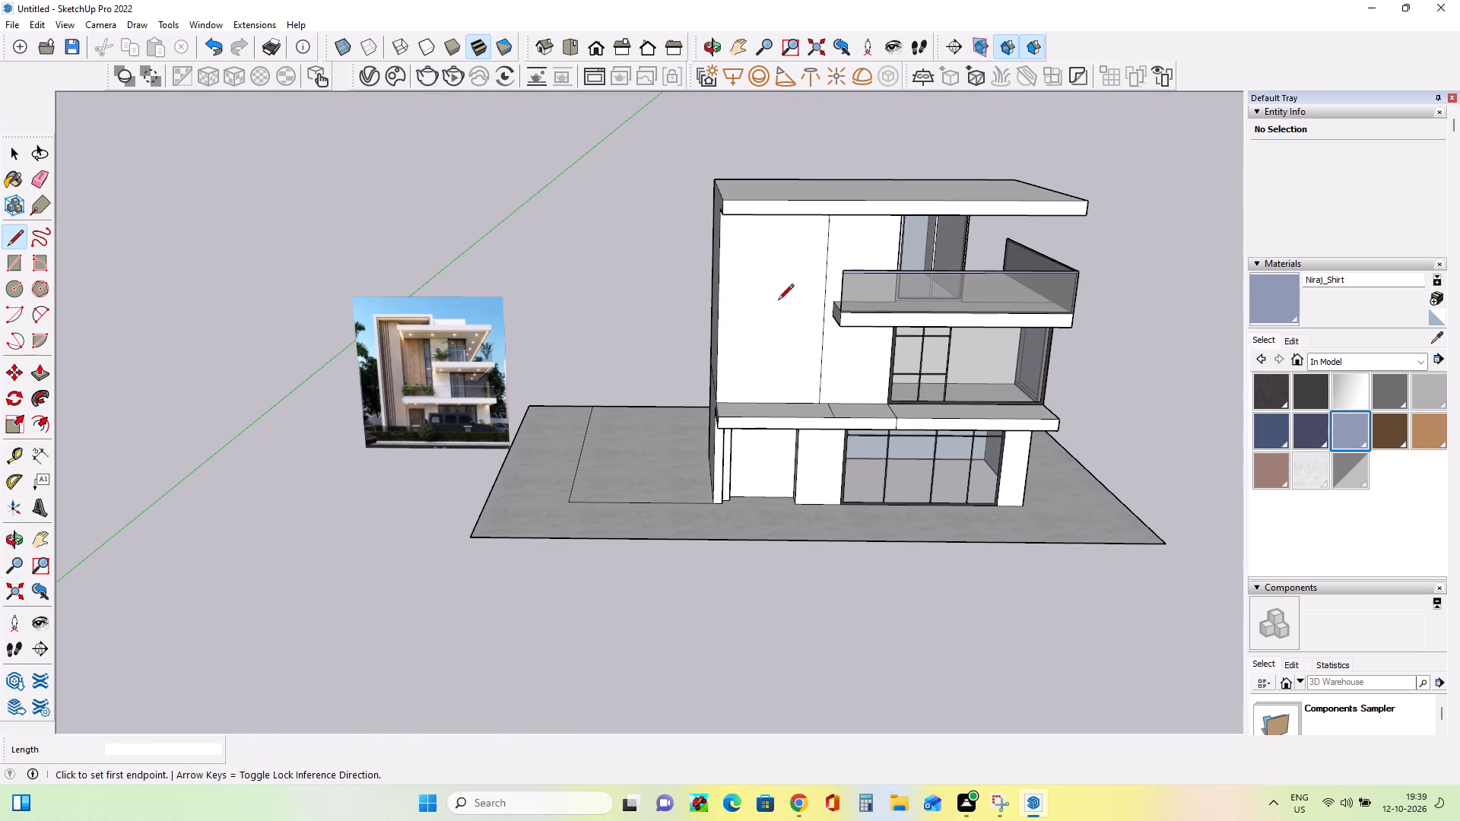
scroll(349, 403, up, 13)
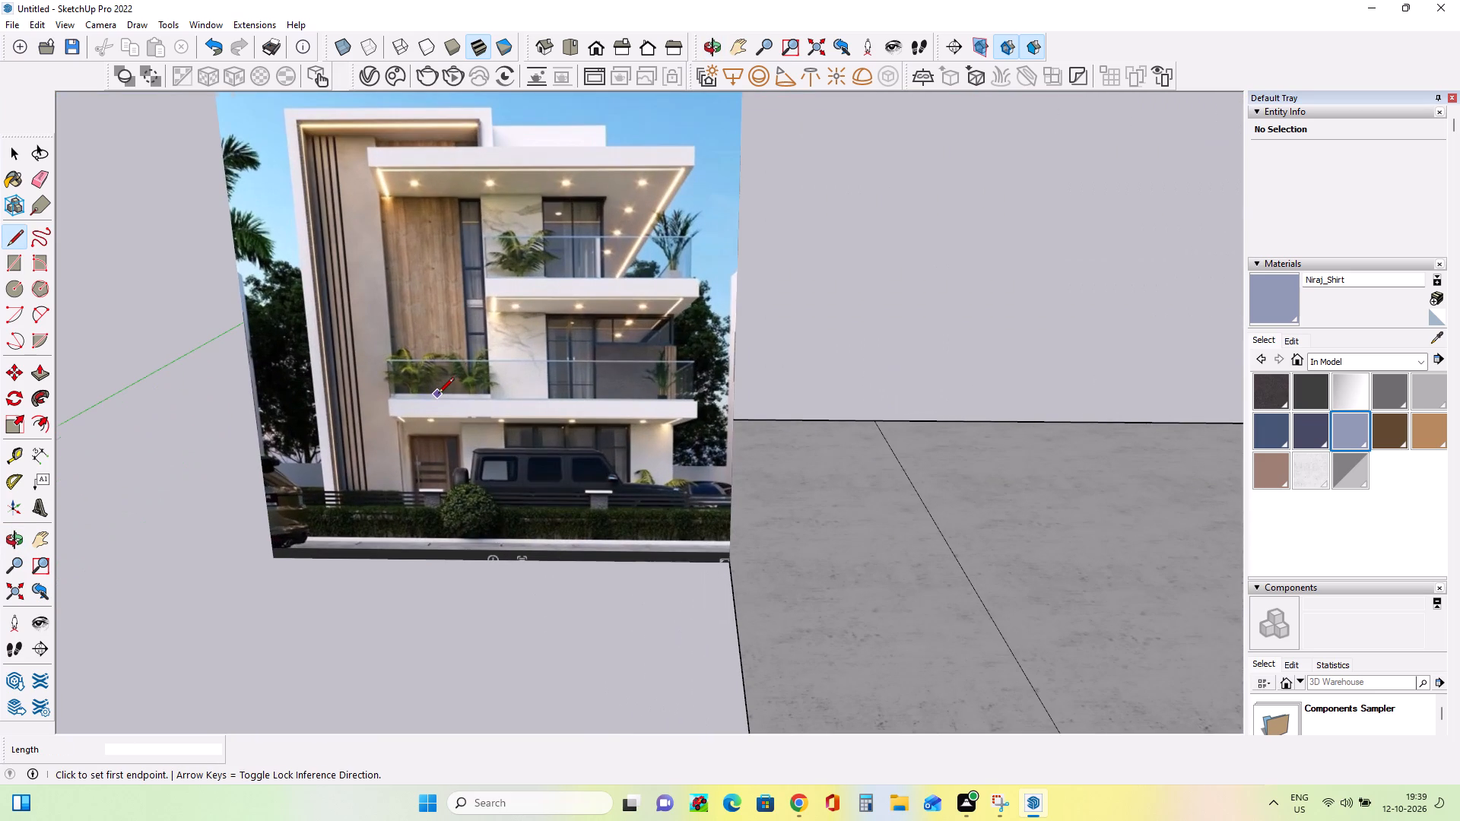
scroll(438, 395, down, 10)
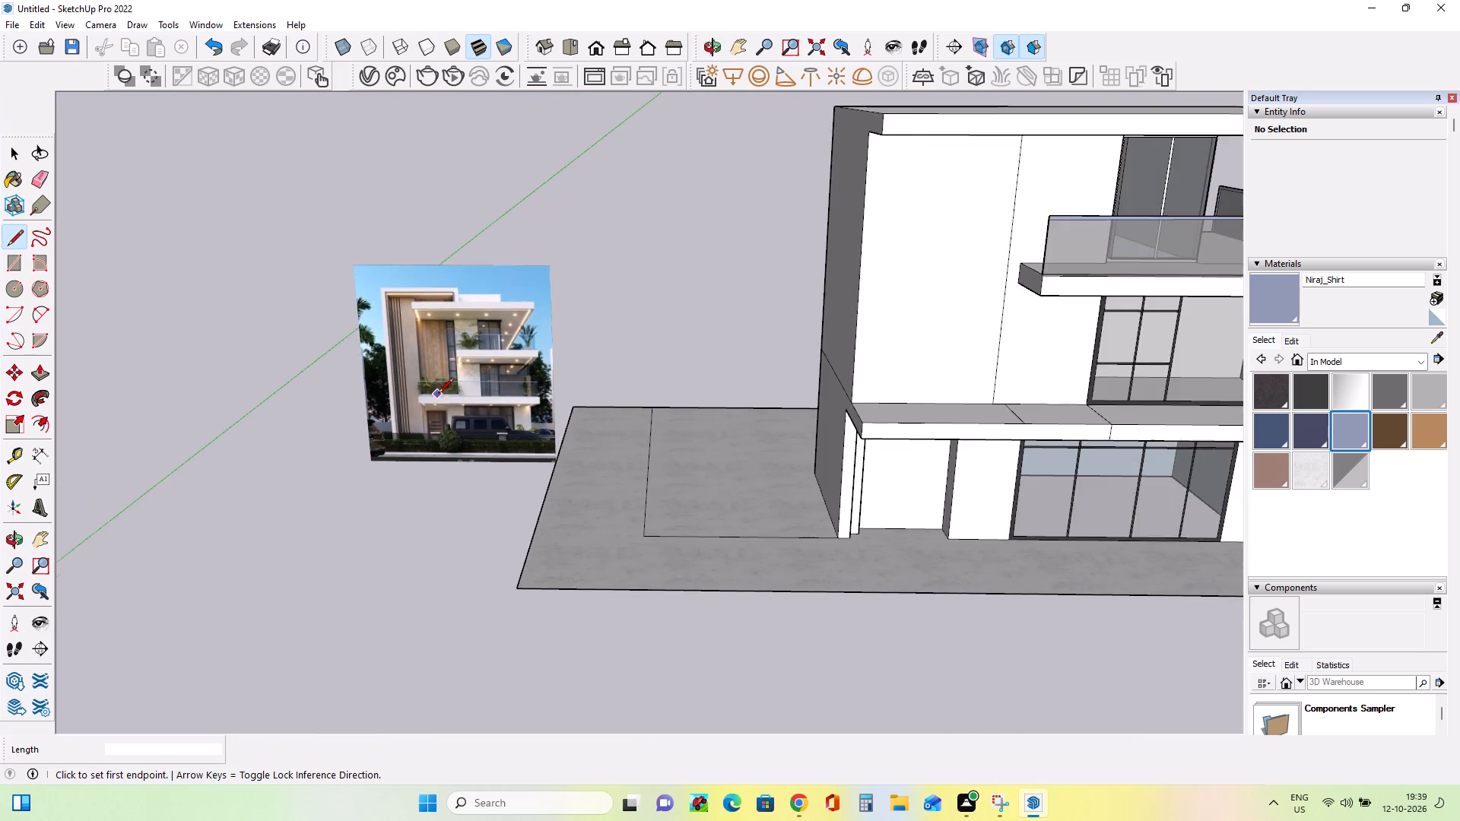
scroll(438, 395, down, 3)
middle_drag(650, 470, 701, 461)
scroll(695, 461, up, 2)
scroll(694, 461, down, 4)
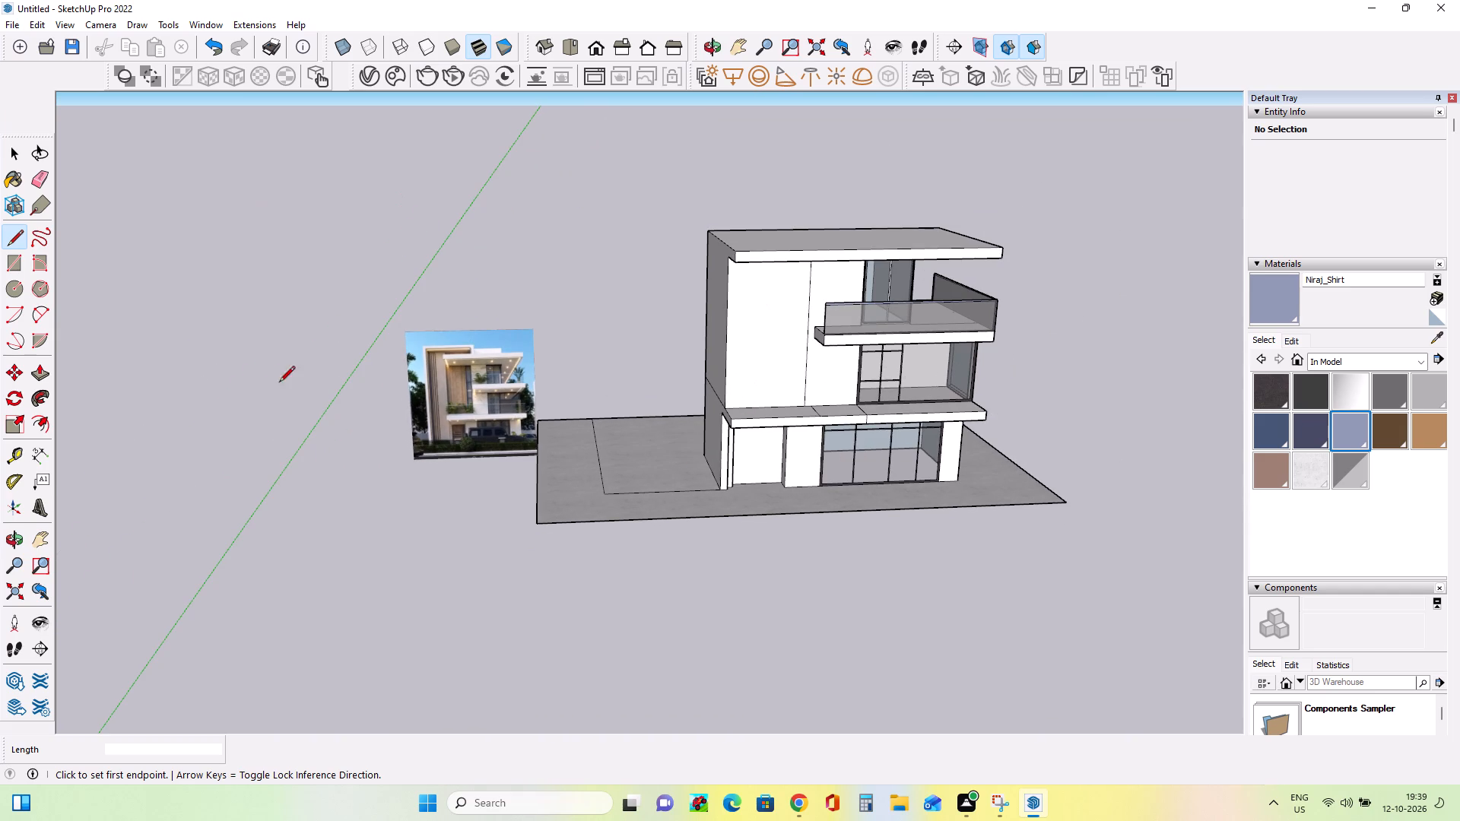
Push/Pull the ground floor's side wall outward, past the upper floors' side wall, together with its terrace slab.
click(40, 382)
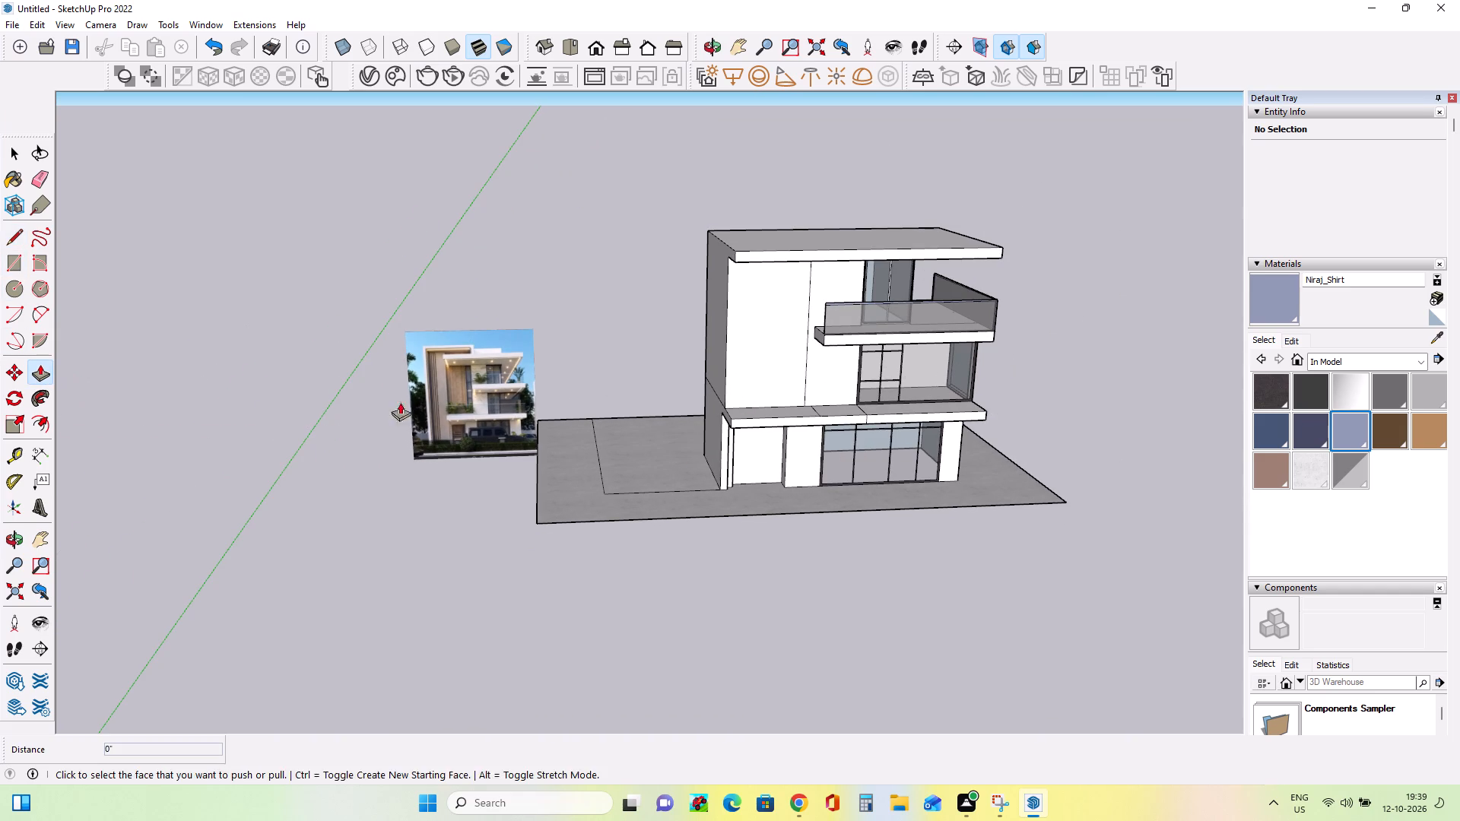
middle_drag(430, 409, 640, 400)
click(681, 423)
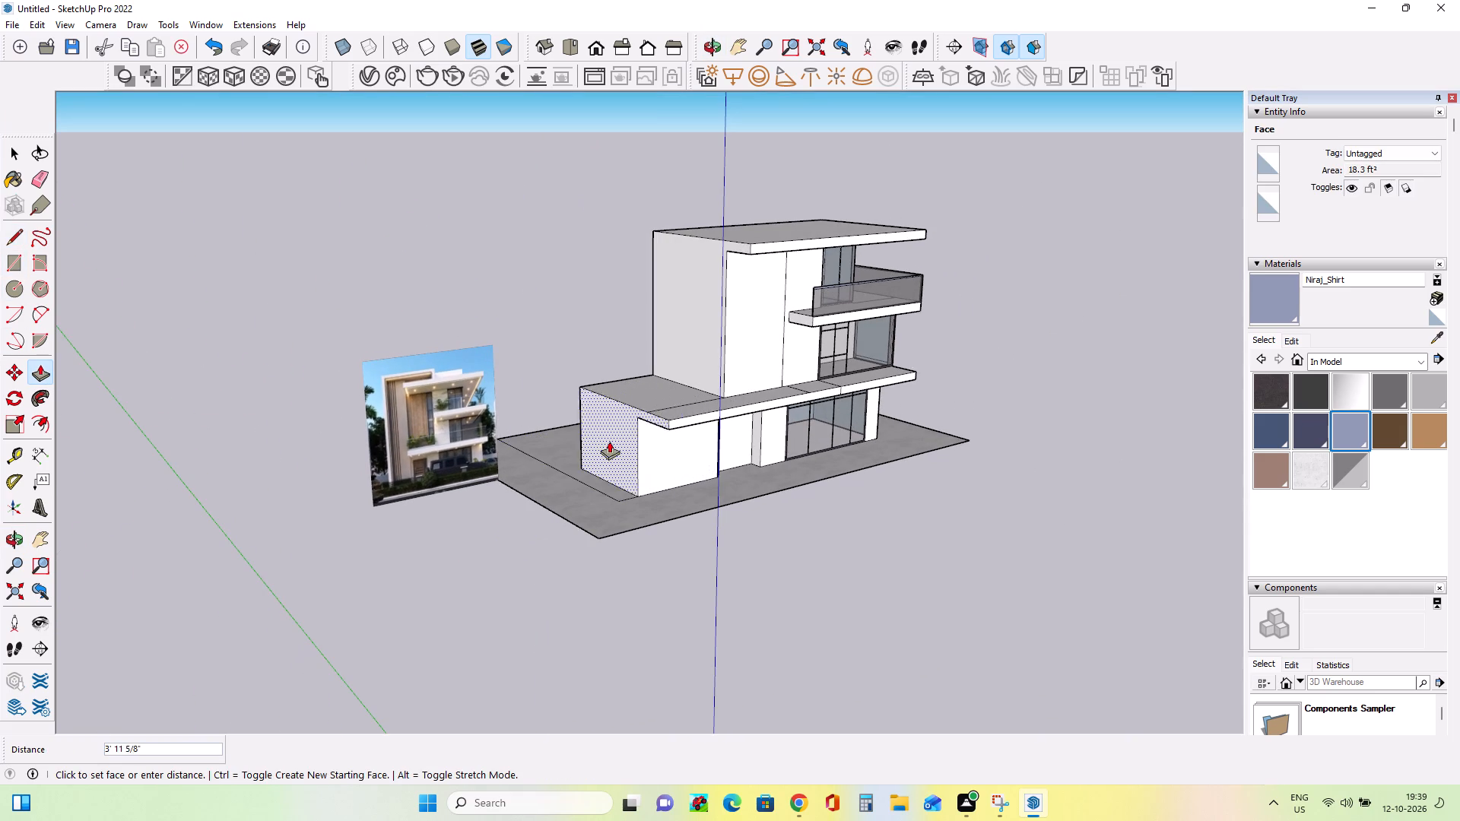
click(630, 432)
middle_drag(859, 499, 634, 475)
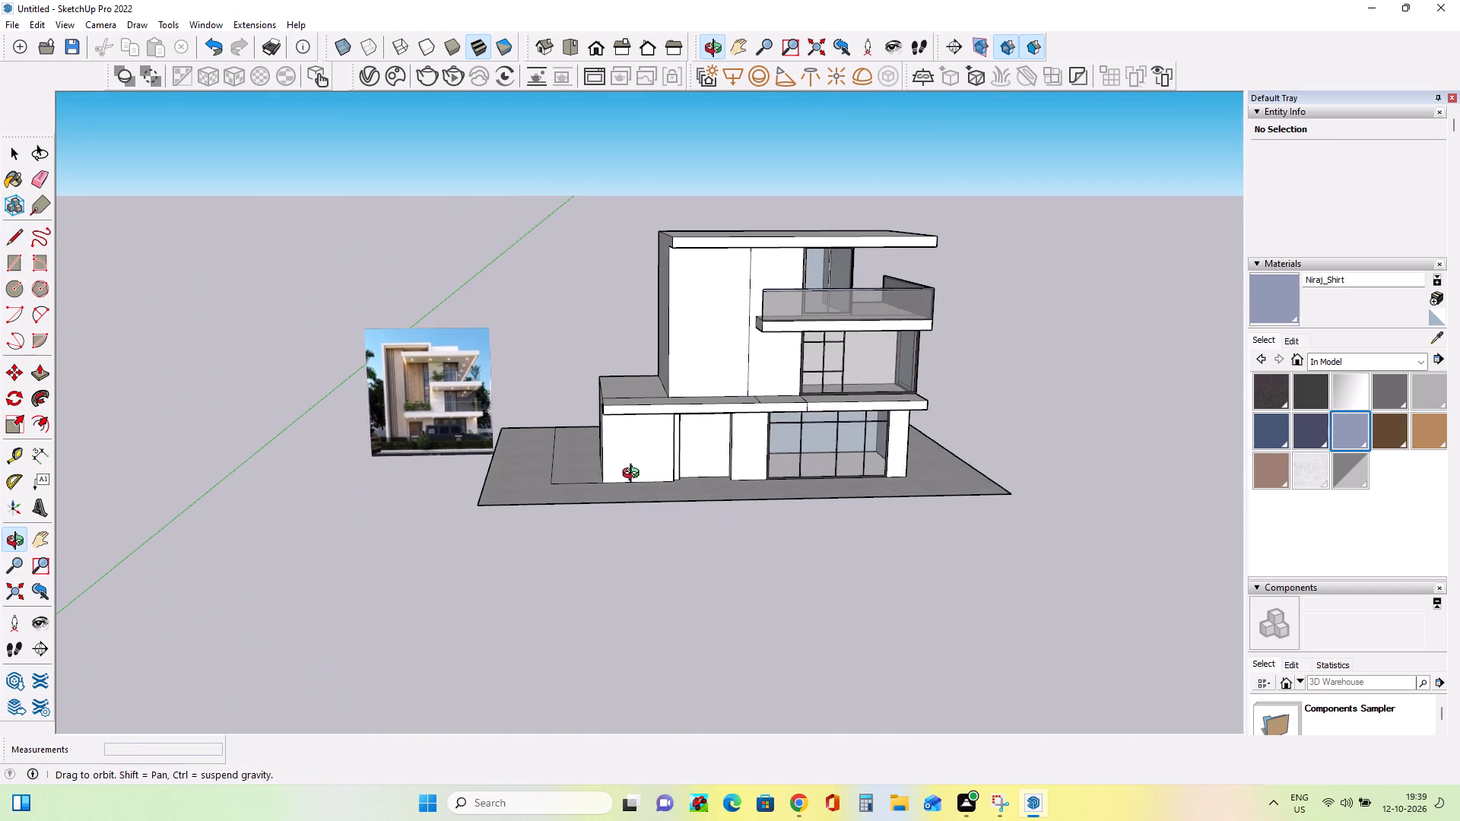
Push/Pull the top of the ground floor's side extension up about 6' 4", nearly to the roof slab.
middle_drag(634, 475, 633, 475)
scroll(632, 477, up, 3)
middle_click(643, 451)
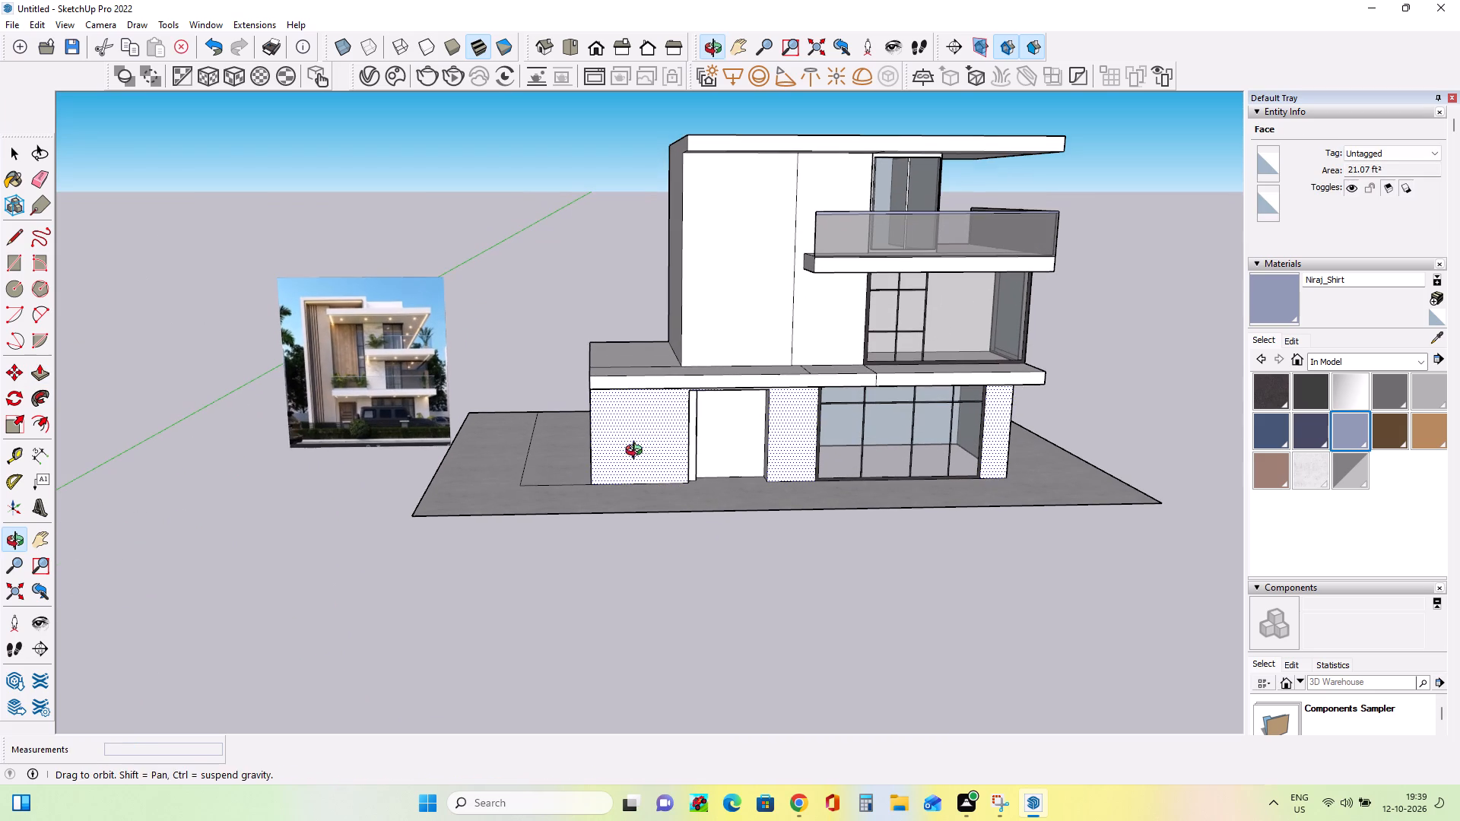
drag(641, 337, 633, 335)
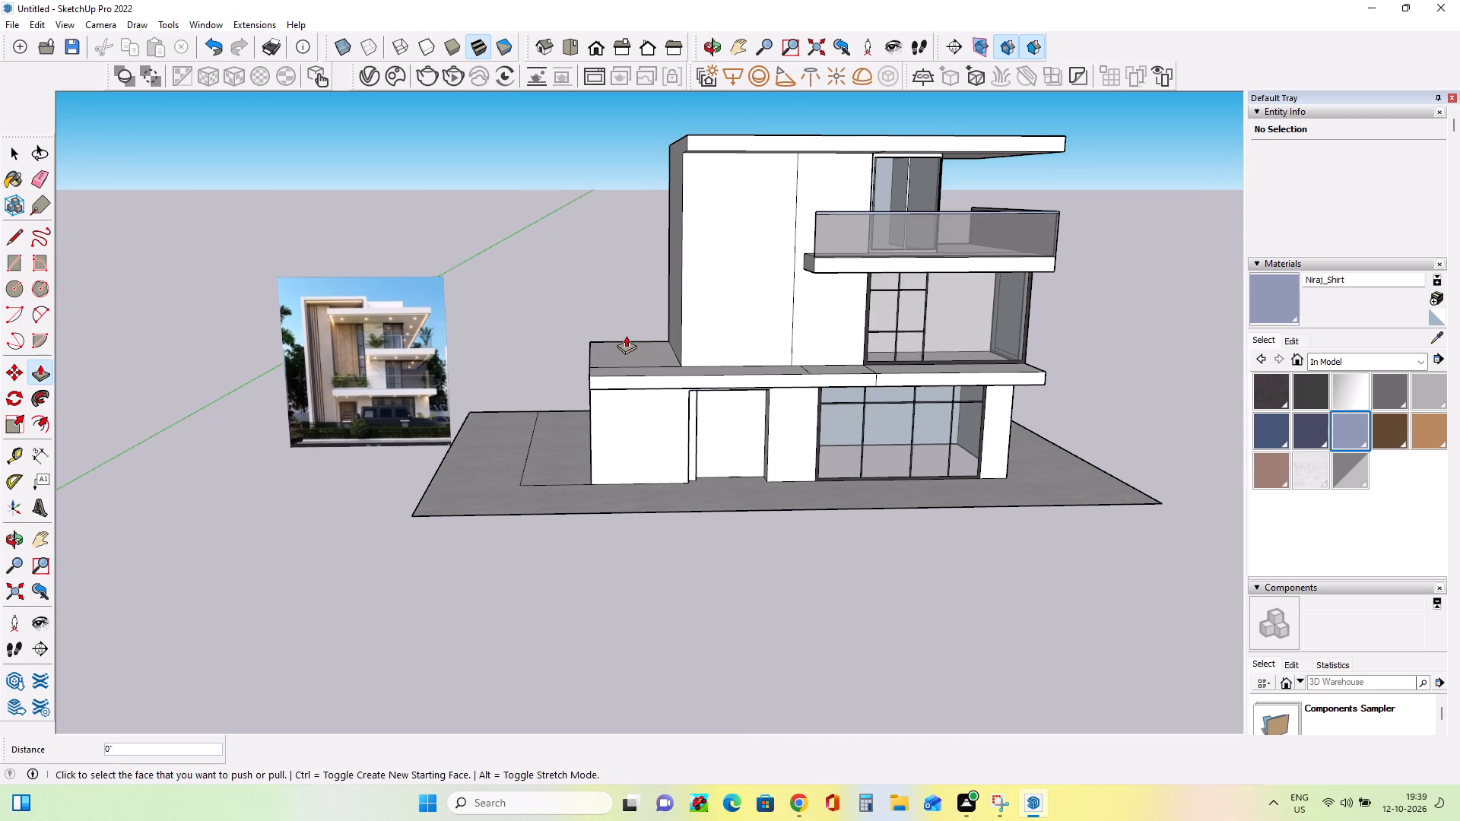
click(658, 344)
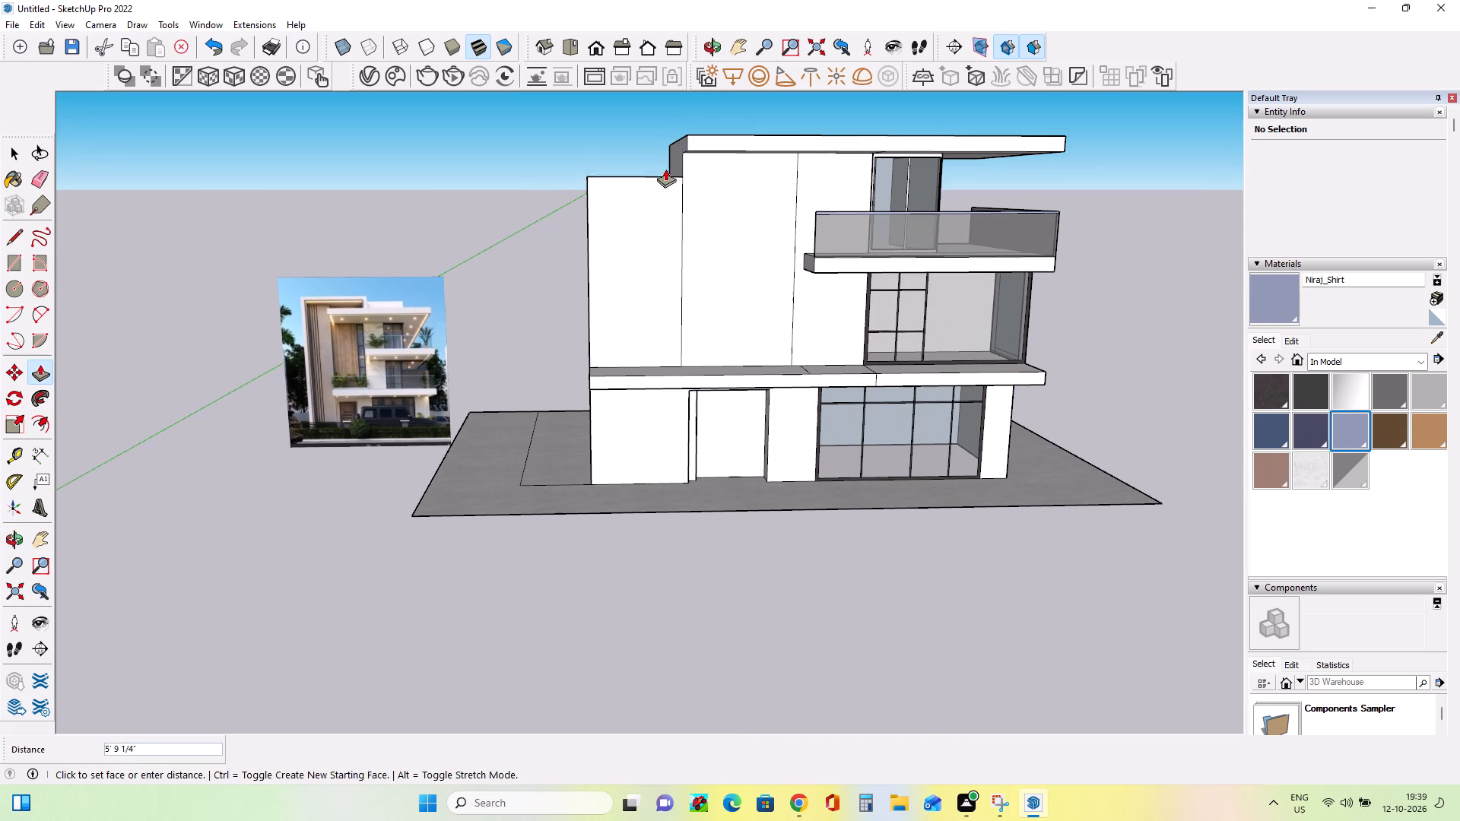
click(665, 155)
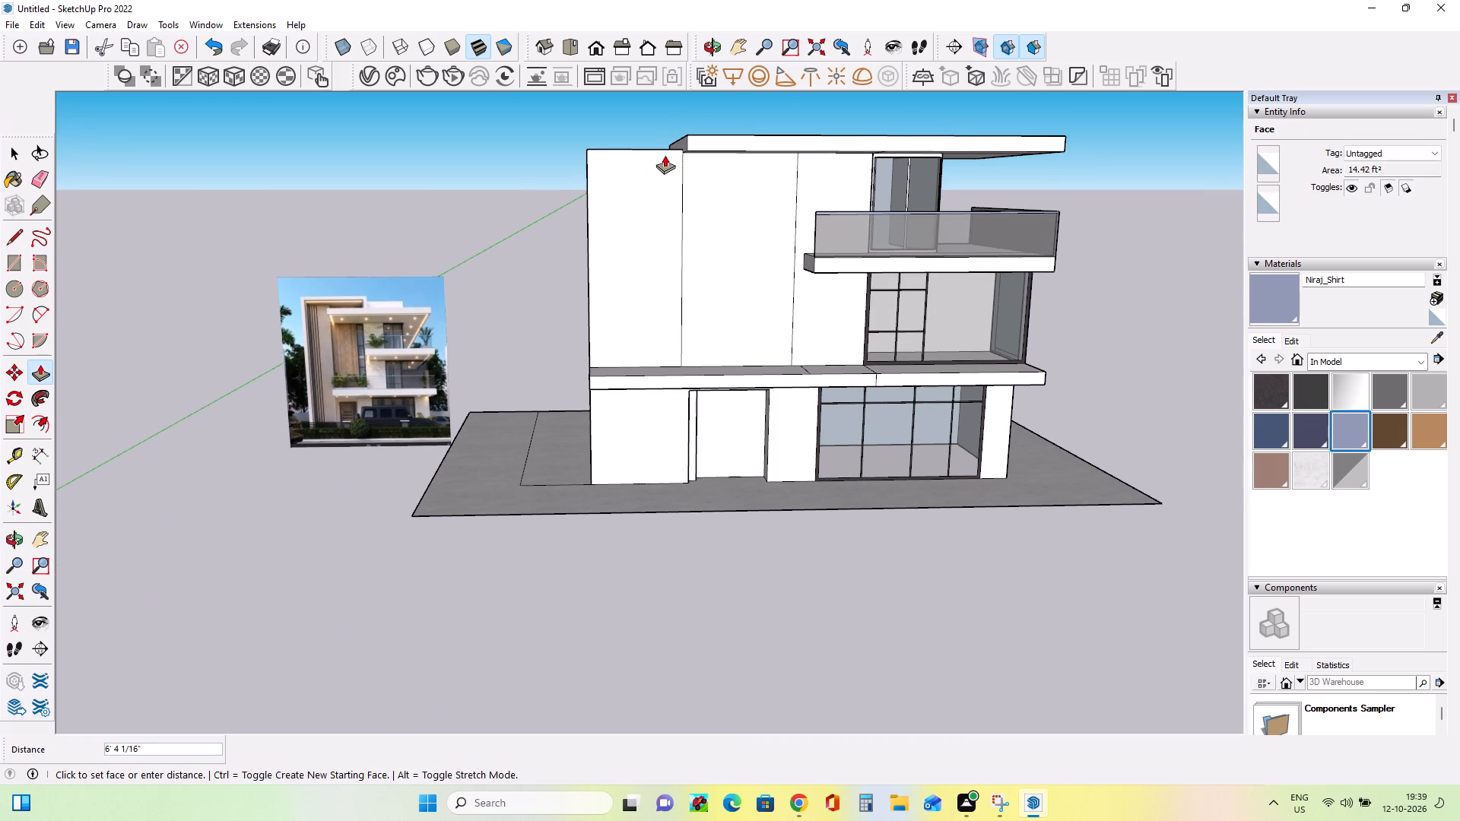
Push/Pull the side volume's top face up past the roof slab, about 10 1/2" above the roof surface.
middle_drag(709, 225, 690, 378)
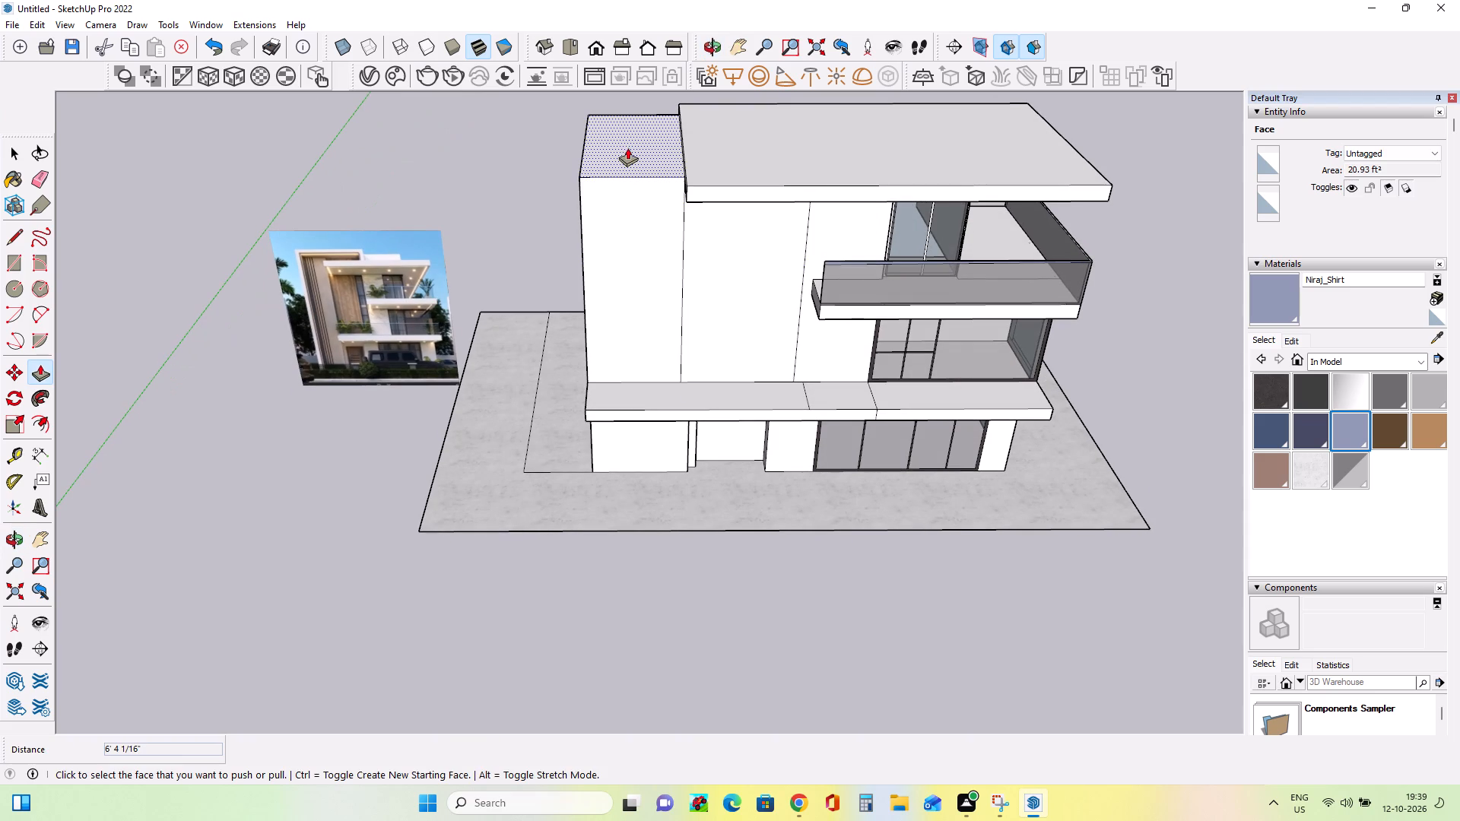
click(627, 147)
click(634, 140)
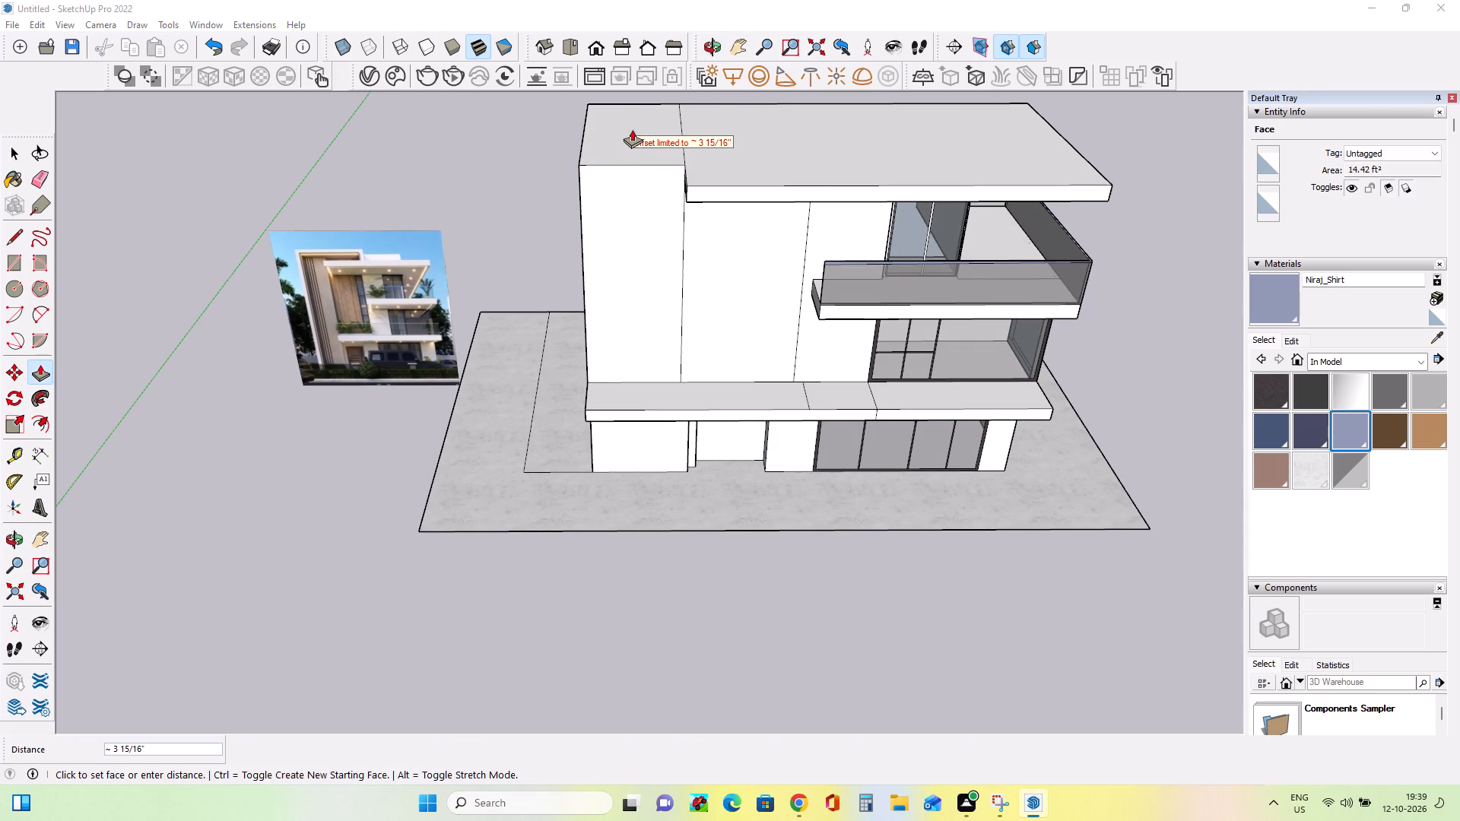
click(631, 128)
click(625, 133)
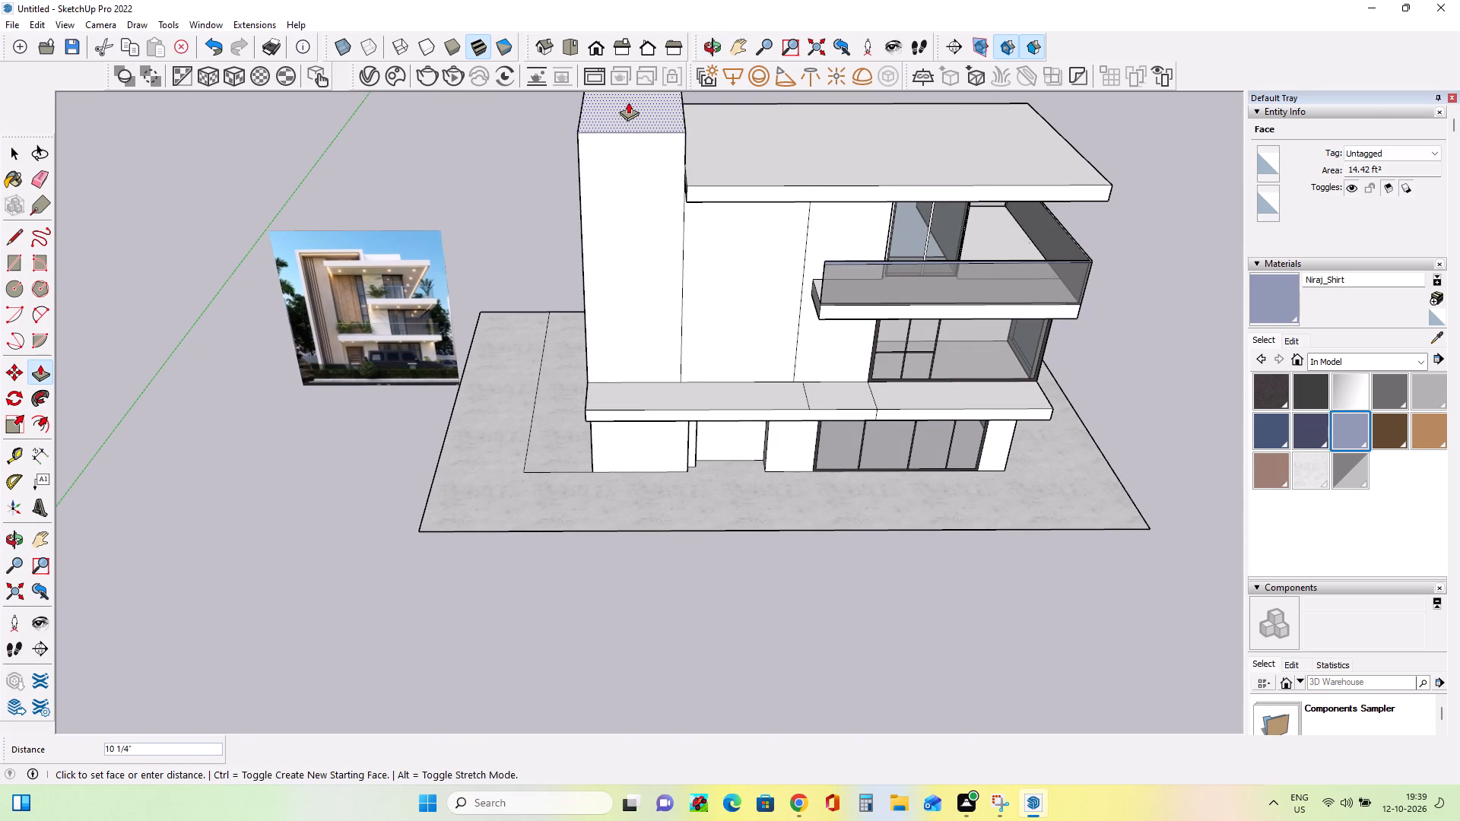
click(628, 102)
Draw a thin rectangle, about 2 9/16" by 5' 2 11/16", along the top of the side volume's face overlooking the roof.
middle_drag(738, 248, 722, 108)
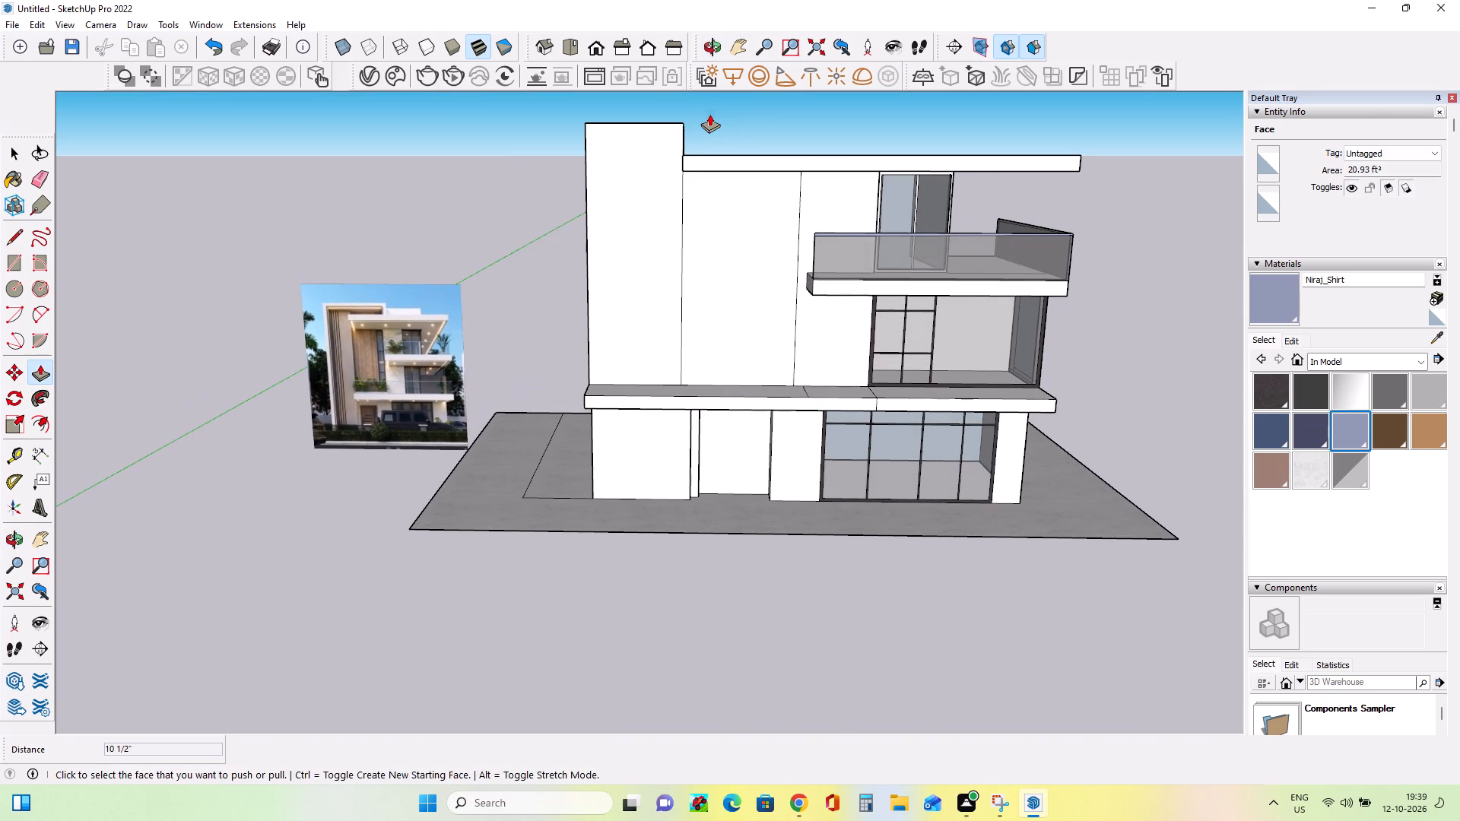
middle_drag(685, 122, 681, 138)
middle_drag(716, 166, 565, 199)
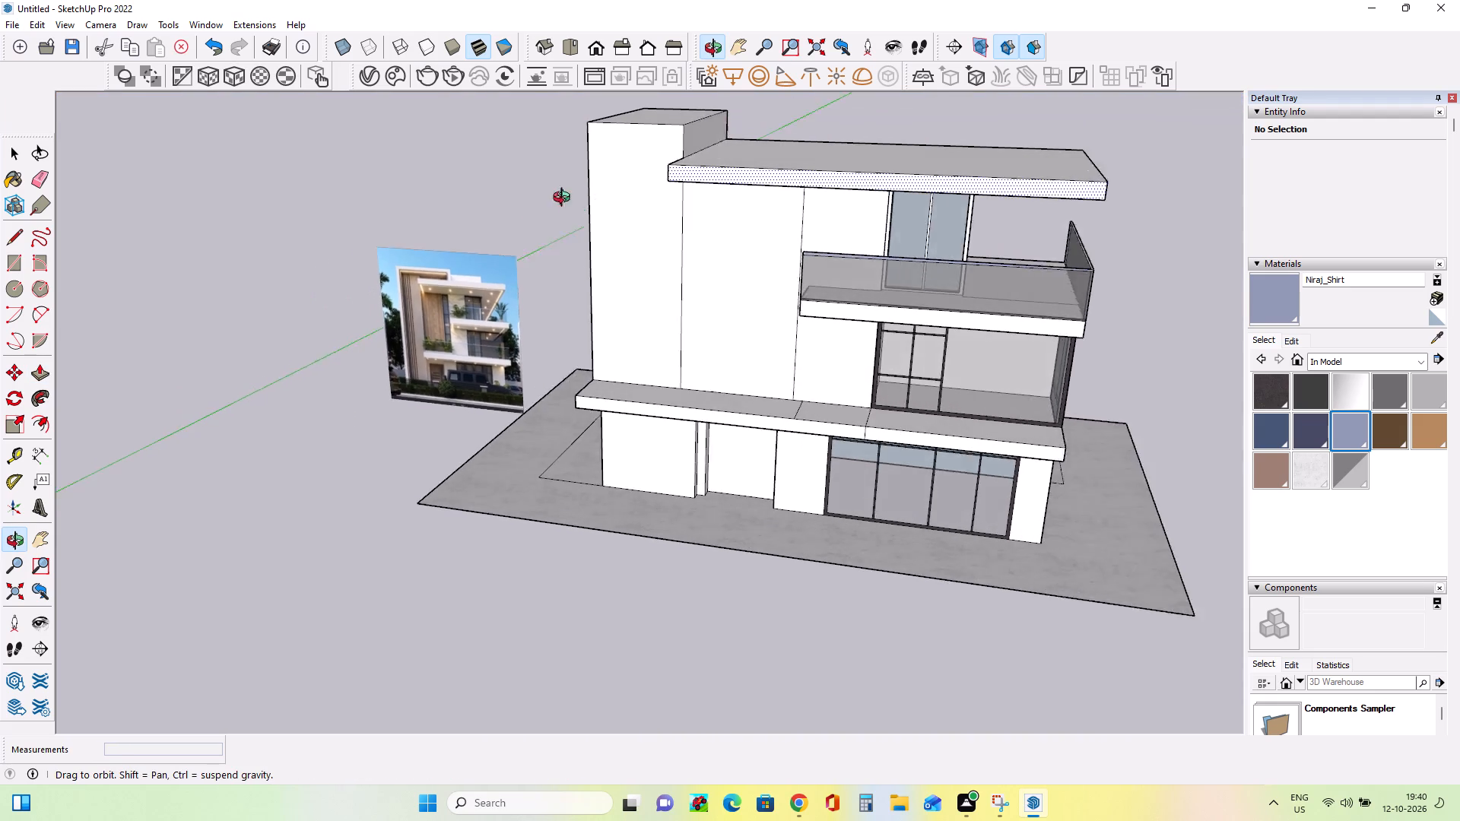
middle_drag(565, 199, 532, 204)
middle_drag(808, 177, 572, 220)
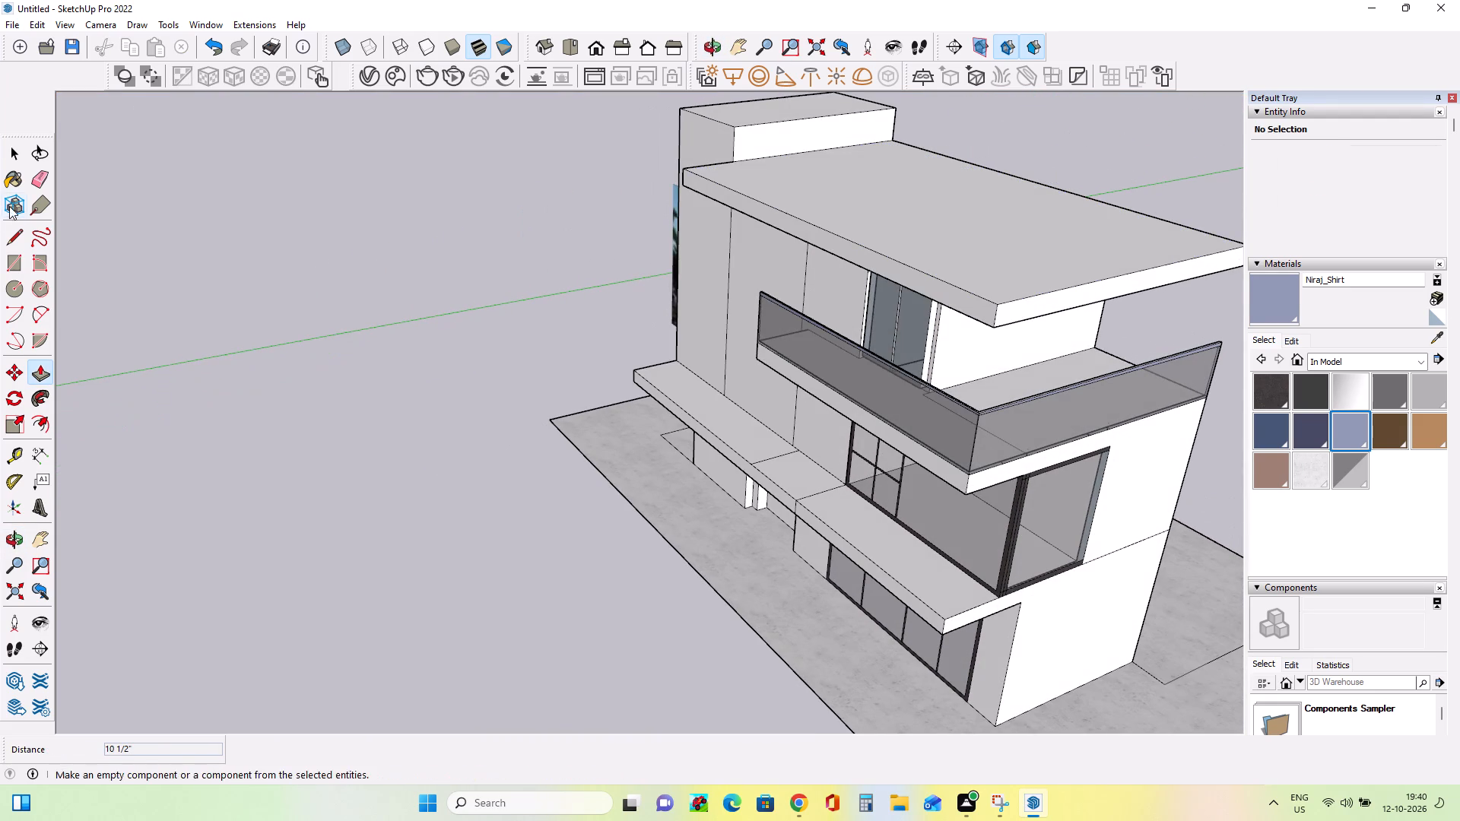
click(11, 268)
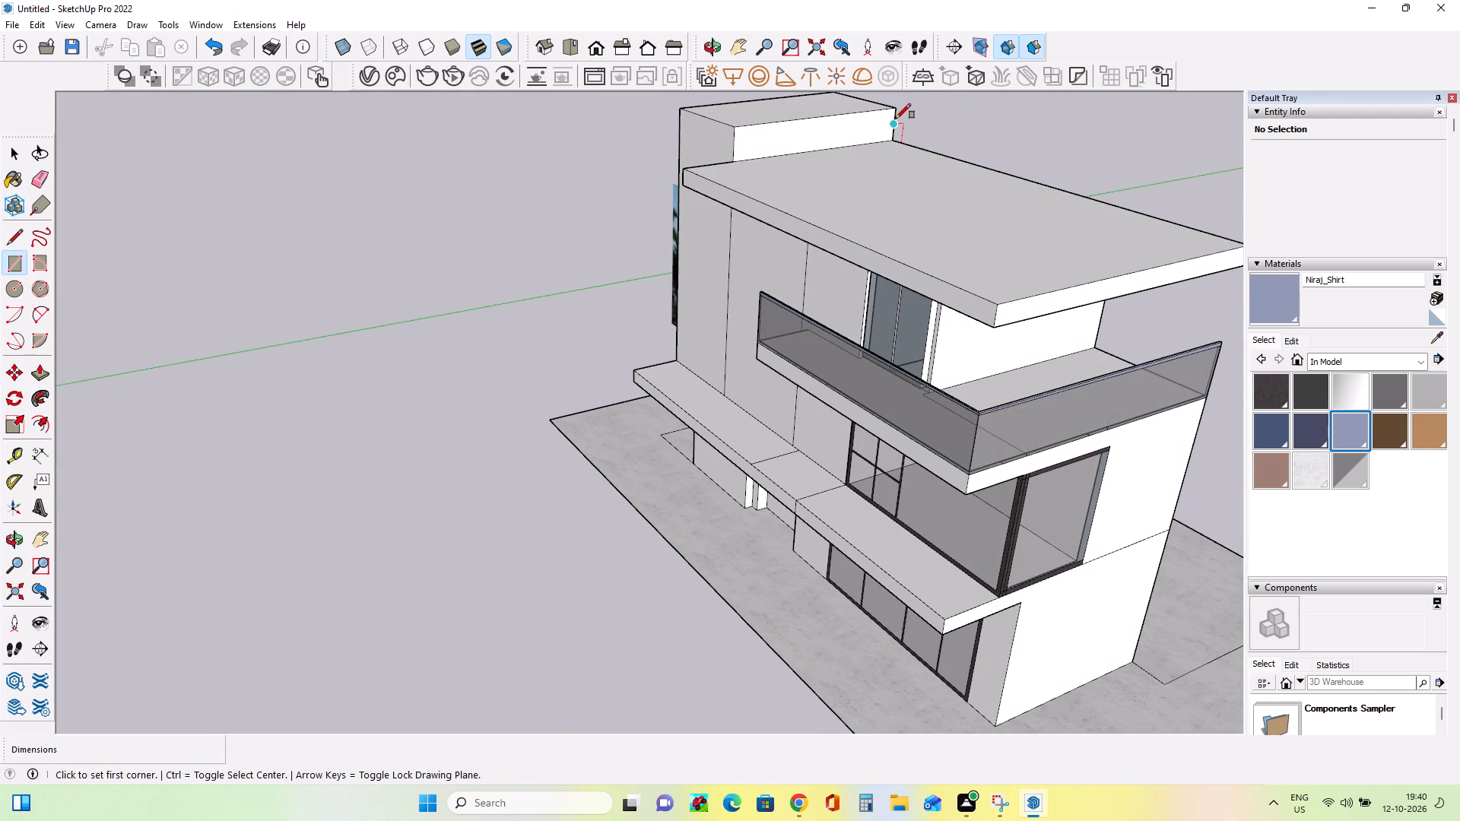
scroll(896, 119, up, 6)
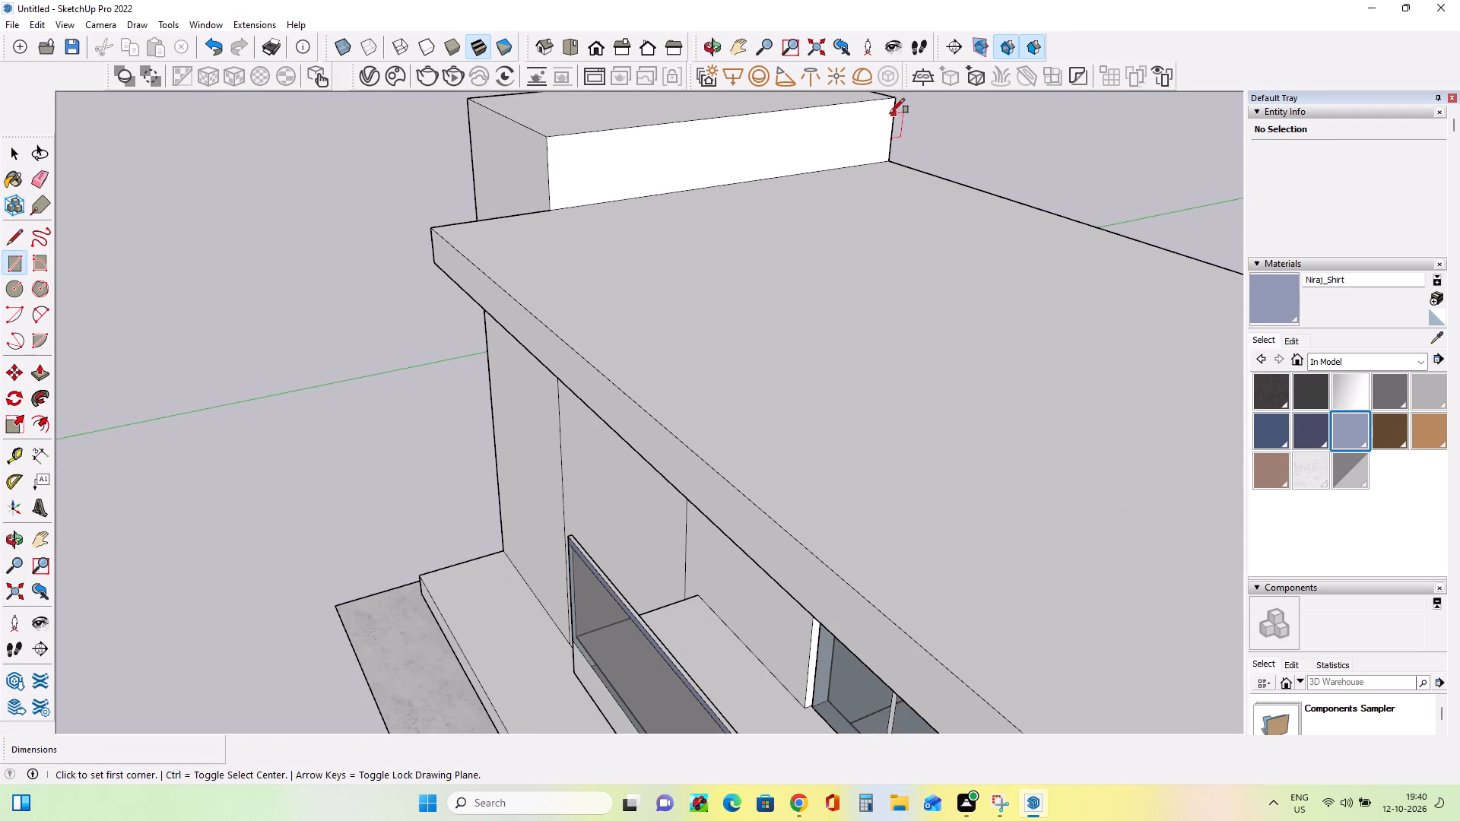
click(890, 113)
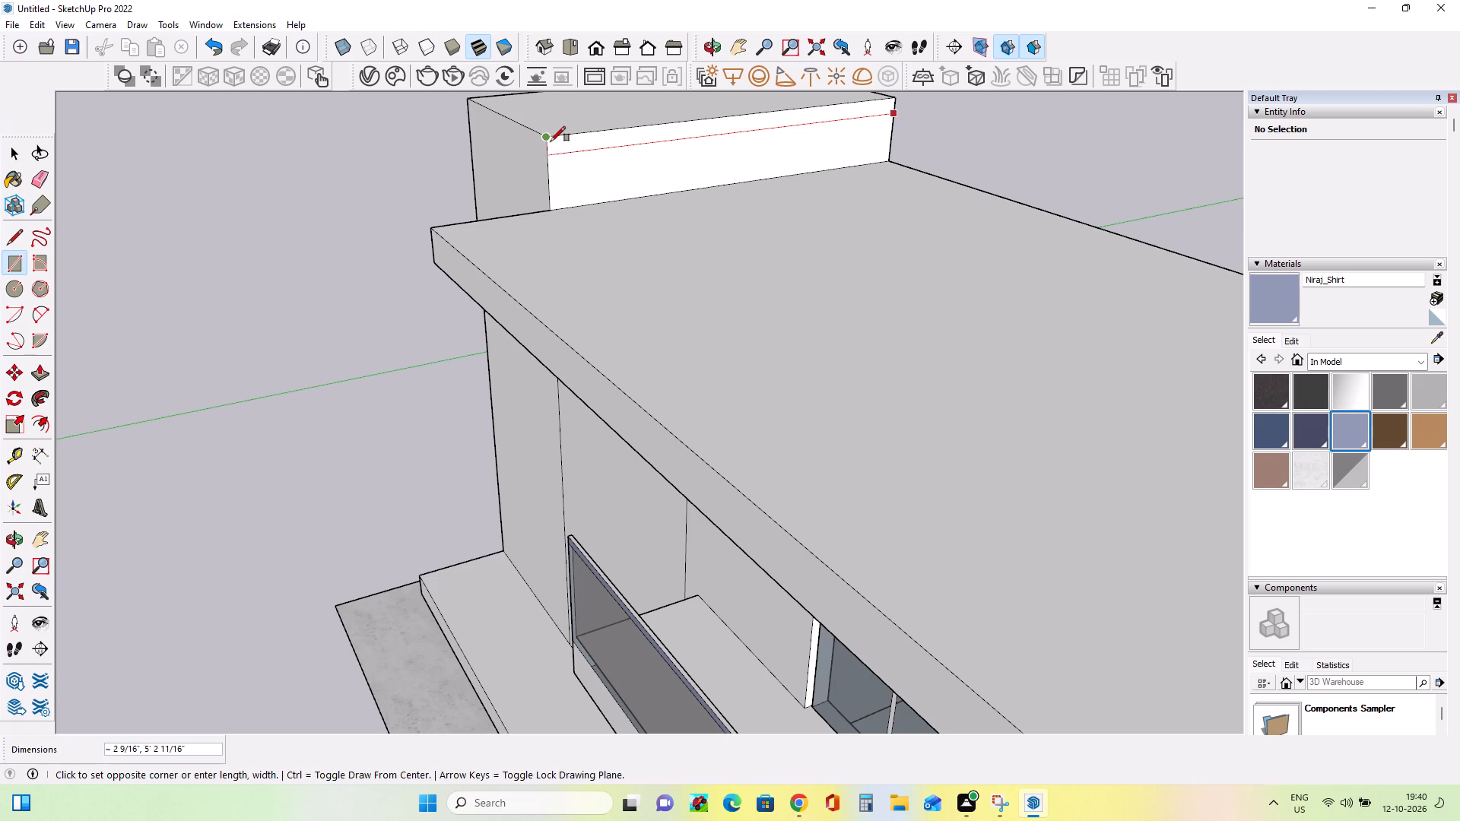
click(551, 141)
Push/Pull the thin strip outward over the main roof by about 4' 8 7/8" as a cantilevered slab.
scroll(709, 214, down, 13)
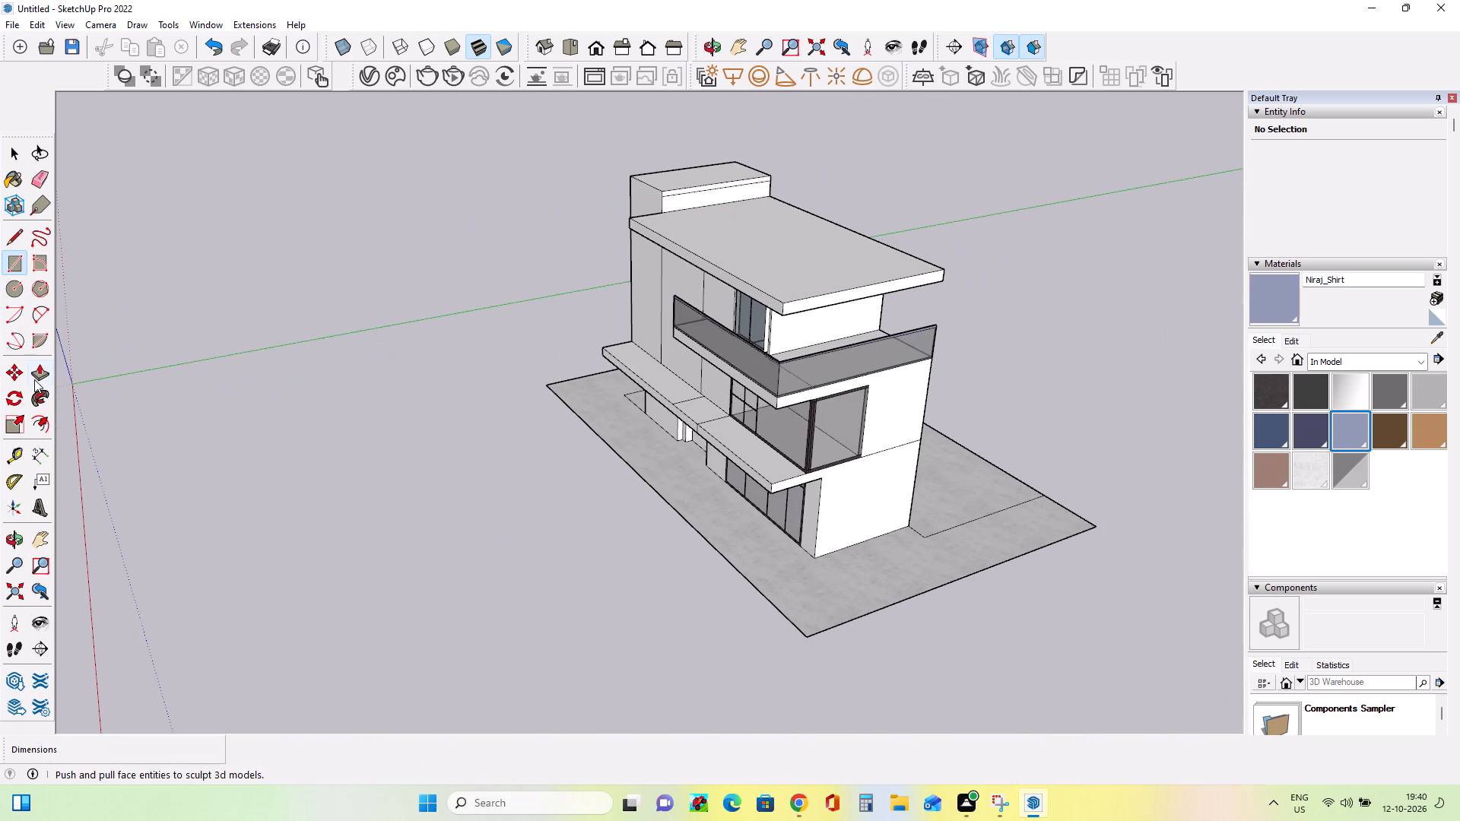
click(34, 379)
scroll(682, 152, up, 8)
click(680, 204)
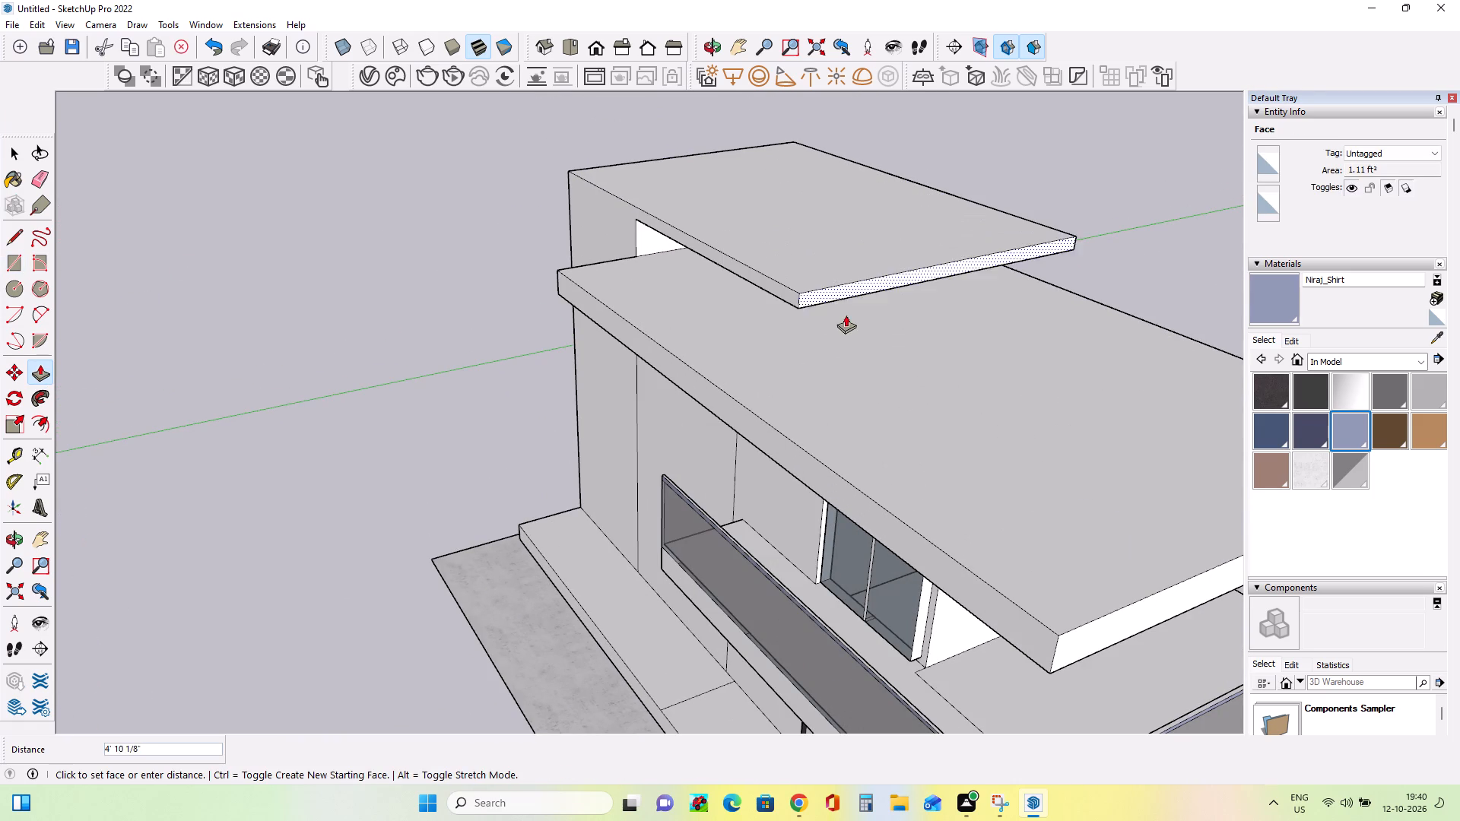
click(846, 303)
Push/Pull the upper cantilevered slab's free end back by about 1' 5 5/8".
middle_drag(753, 376, 975, 287)
scroll(974, 287, down, 8)
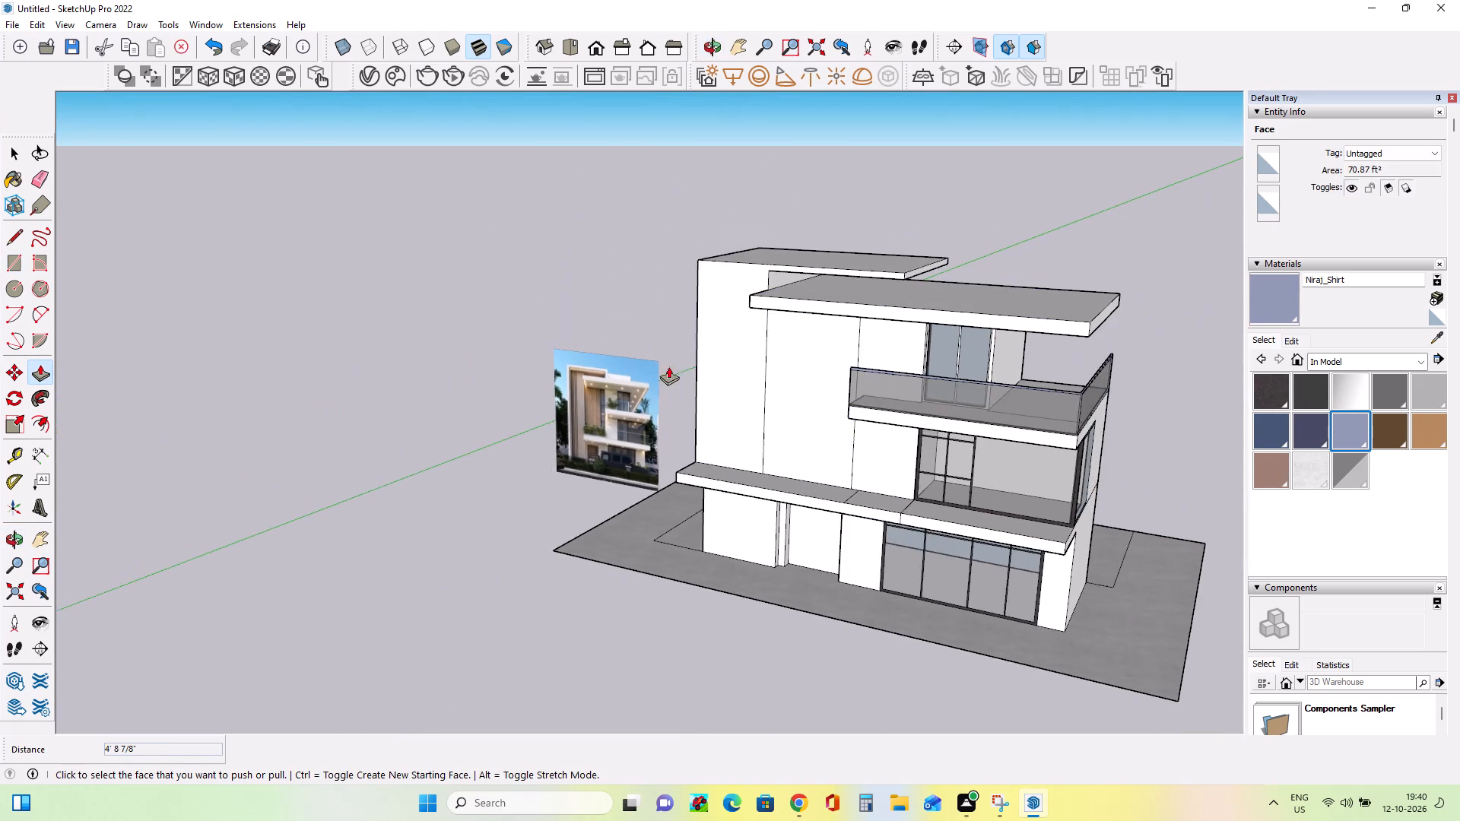
scroll(630, 349, up, 5)
middle_drag(713, 353, 839, 369)
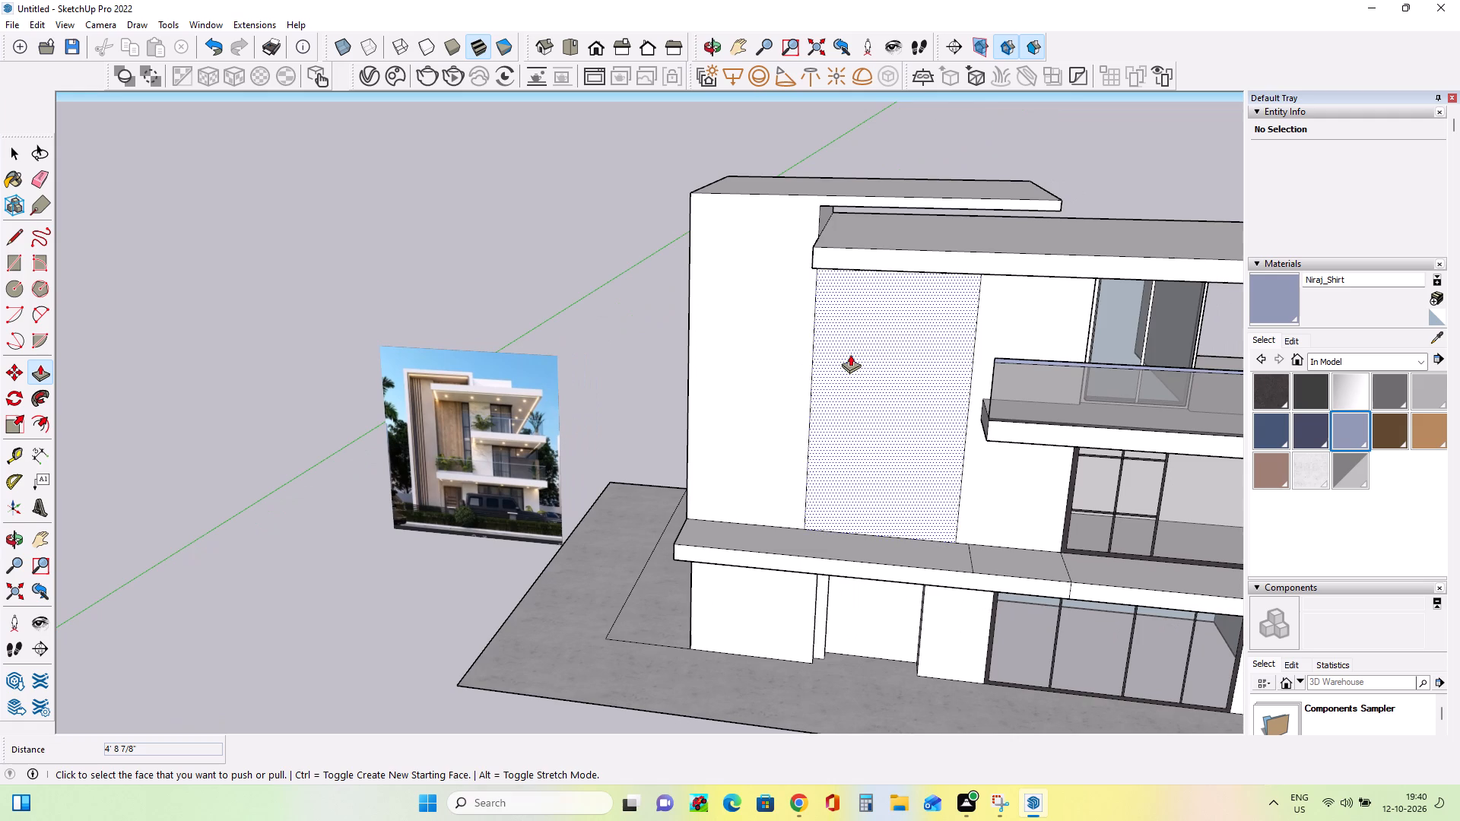
middle_drag(1044, 244, 765, 250)
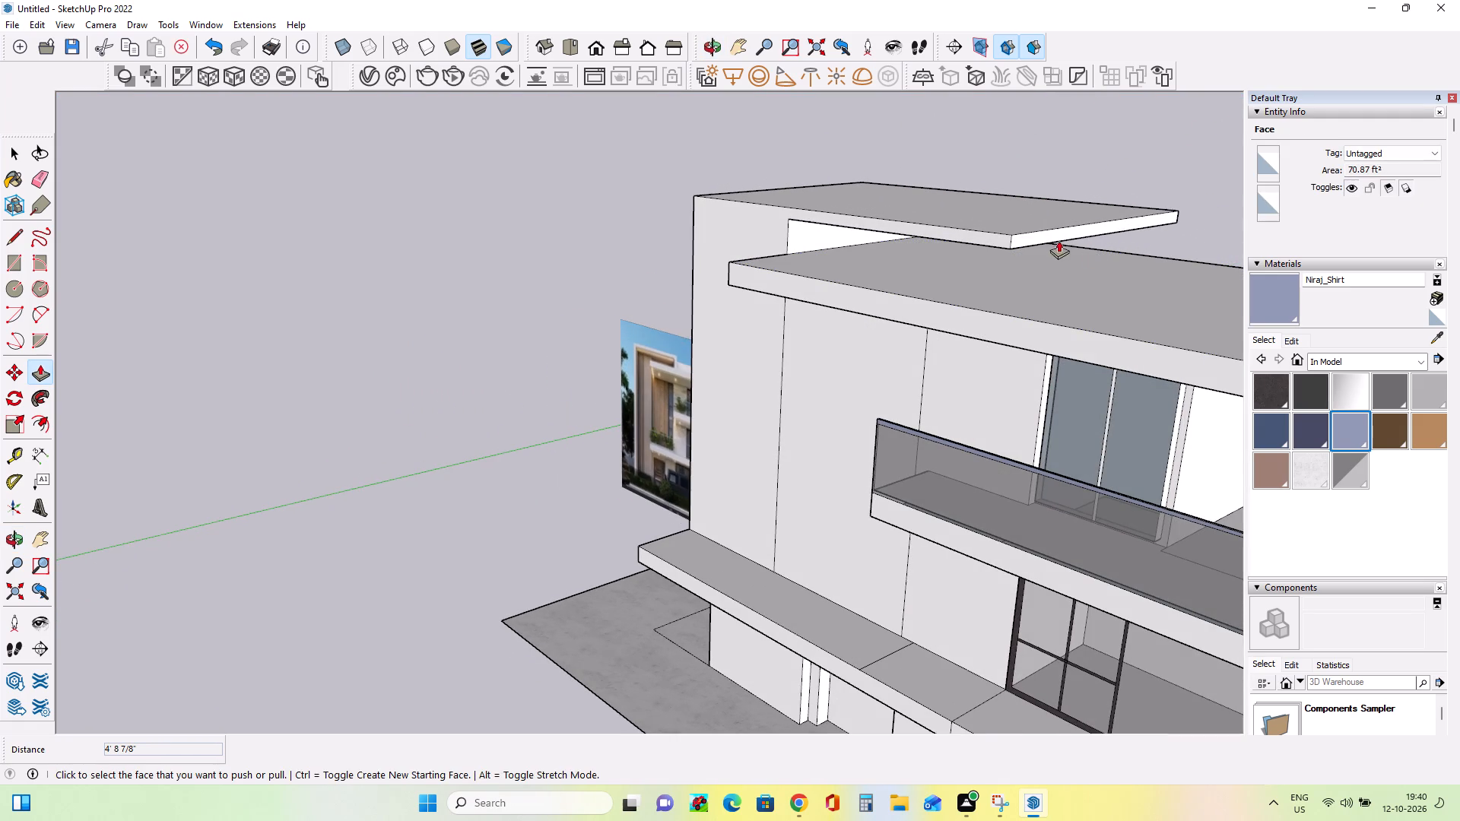
click(1043, 231)
click(963, 231)
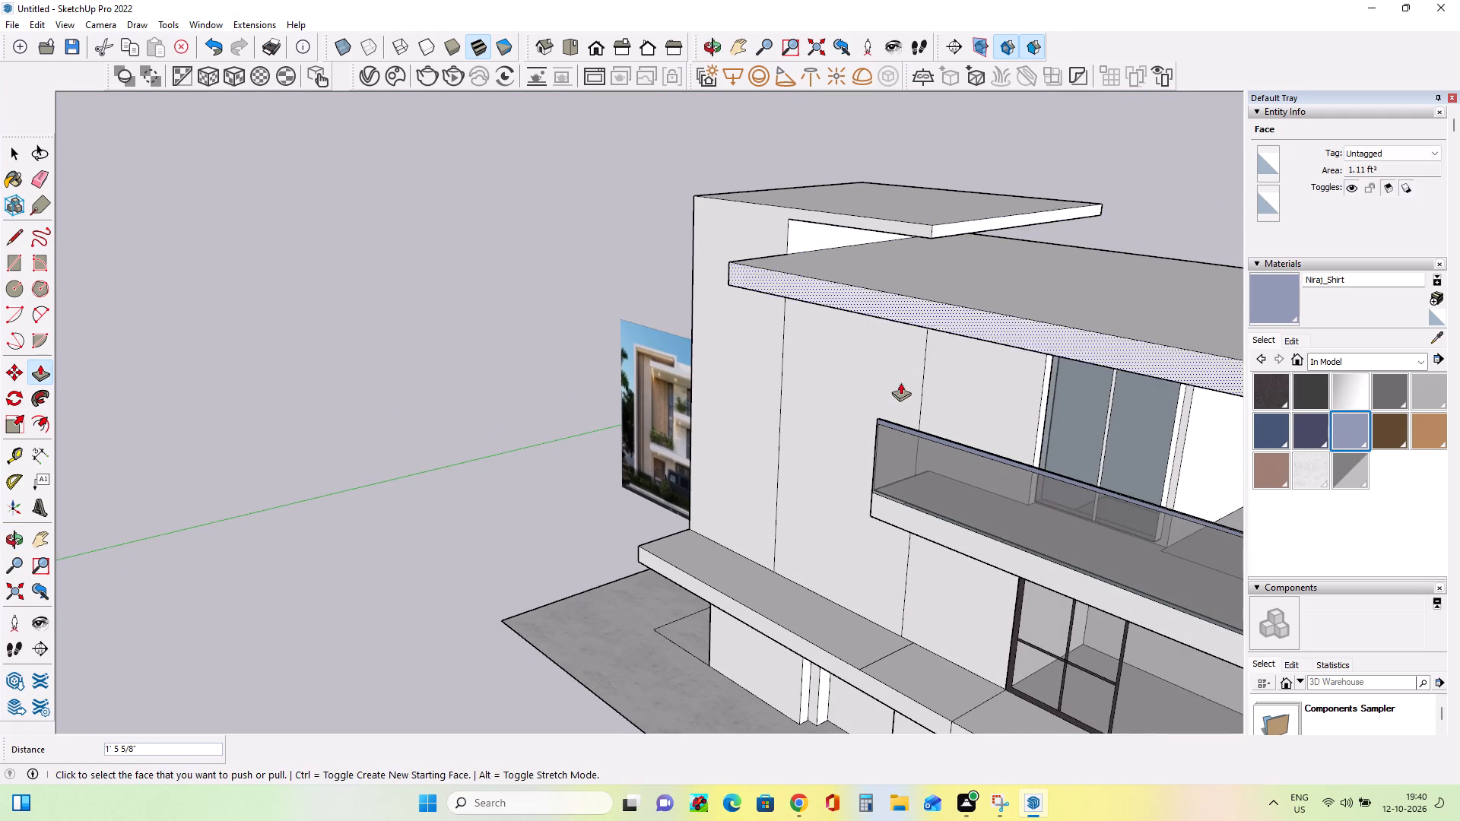
Examine the top frame and its overhang above the main roof in the reference image.
middle_drag(912, 379, 1055, 296)
middle_drag(855, 294, 989, 368)
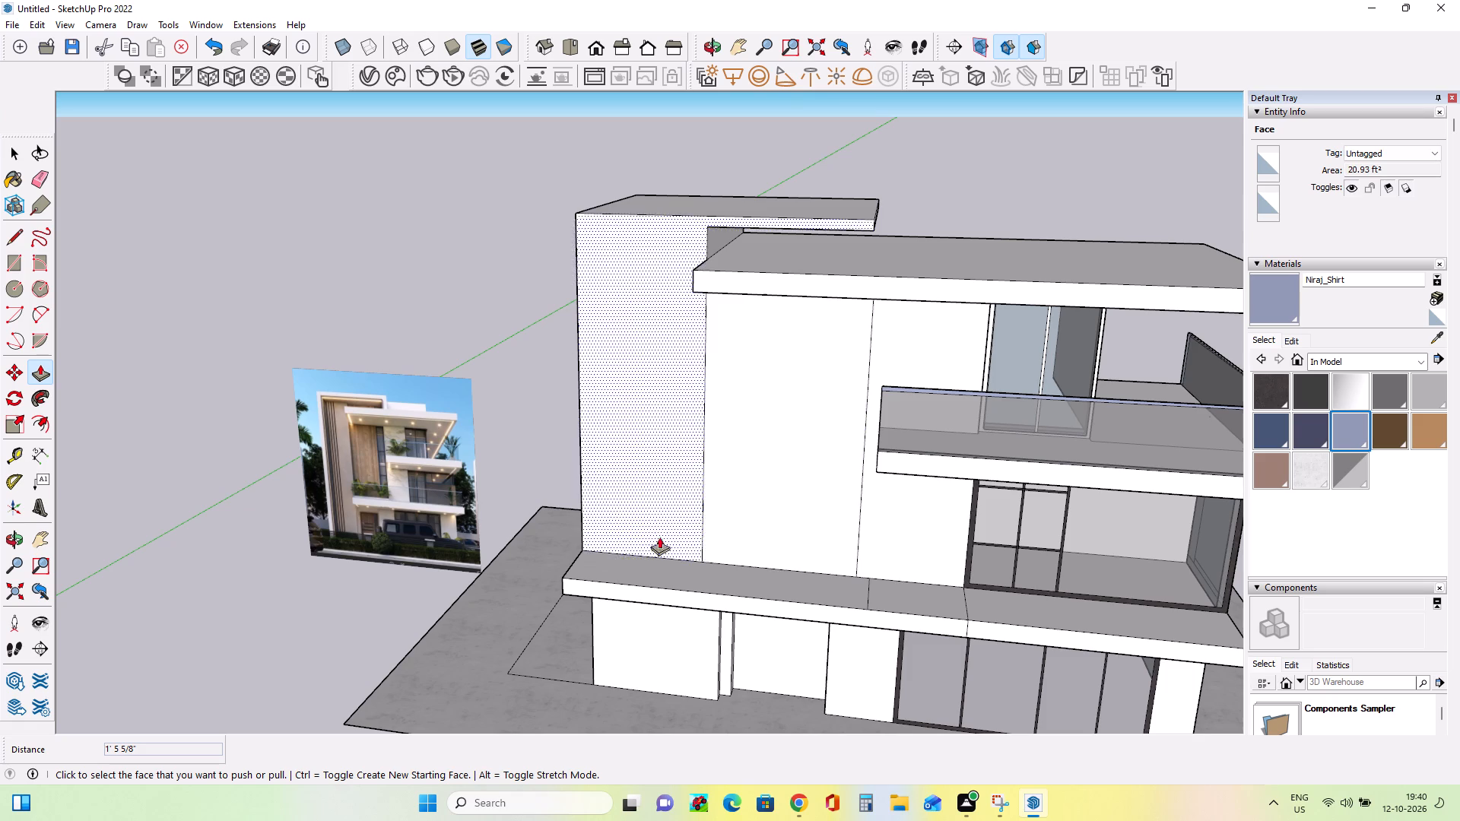
scroll(371, 376, up, 8)
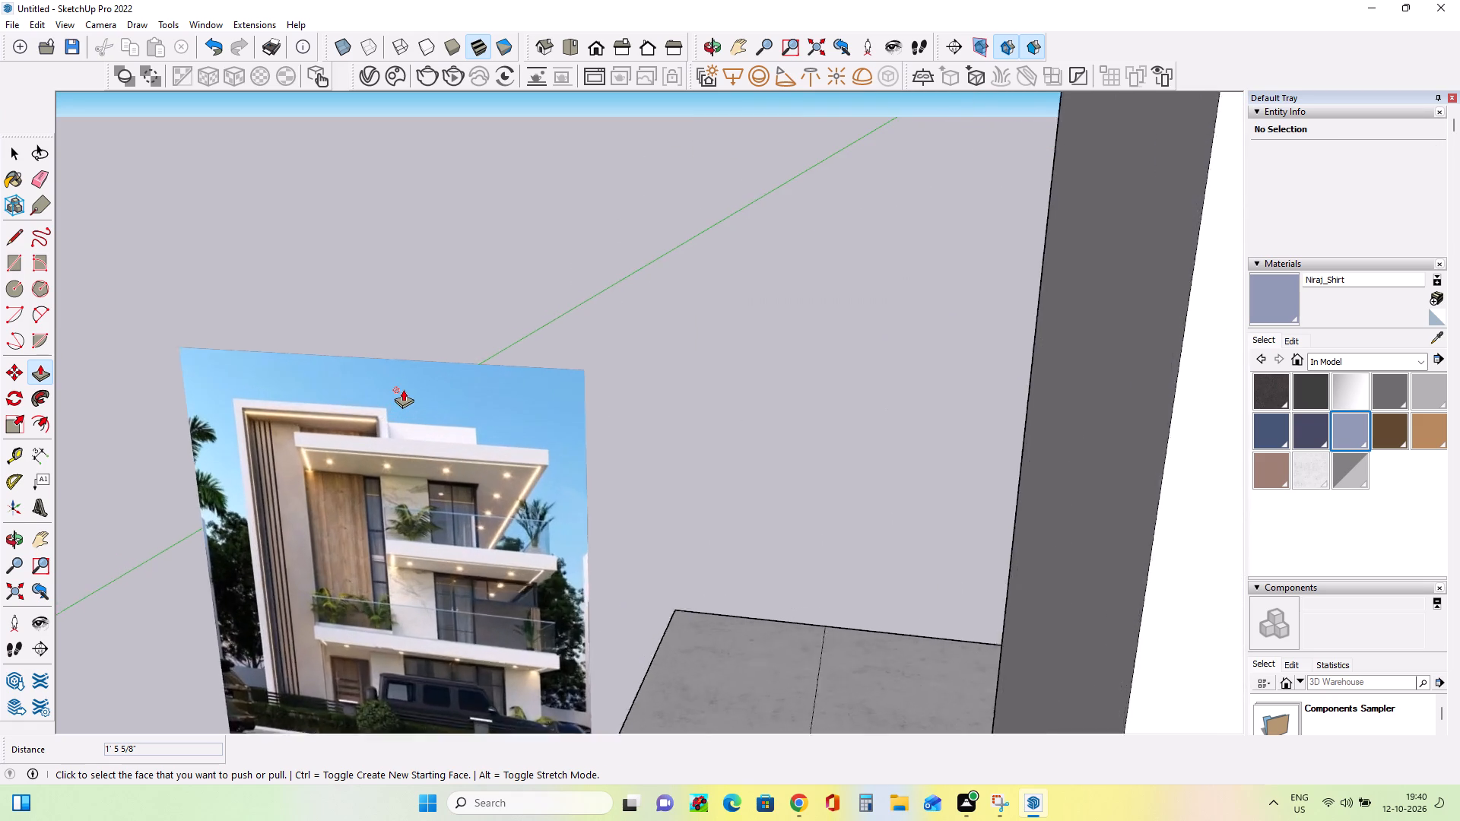
scroll(403, 389, up, 5)
middle_drag(384, 414, 369, 449)
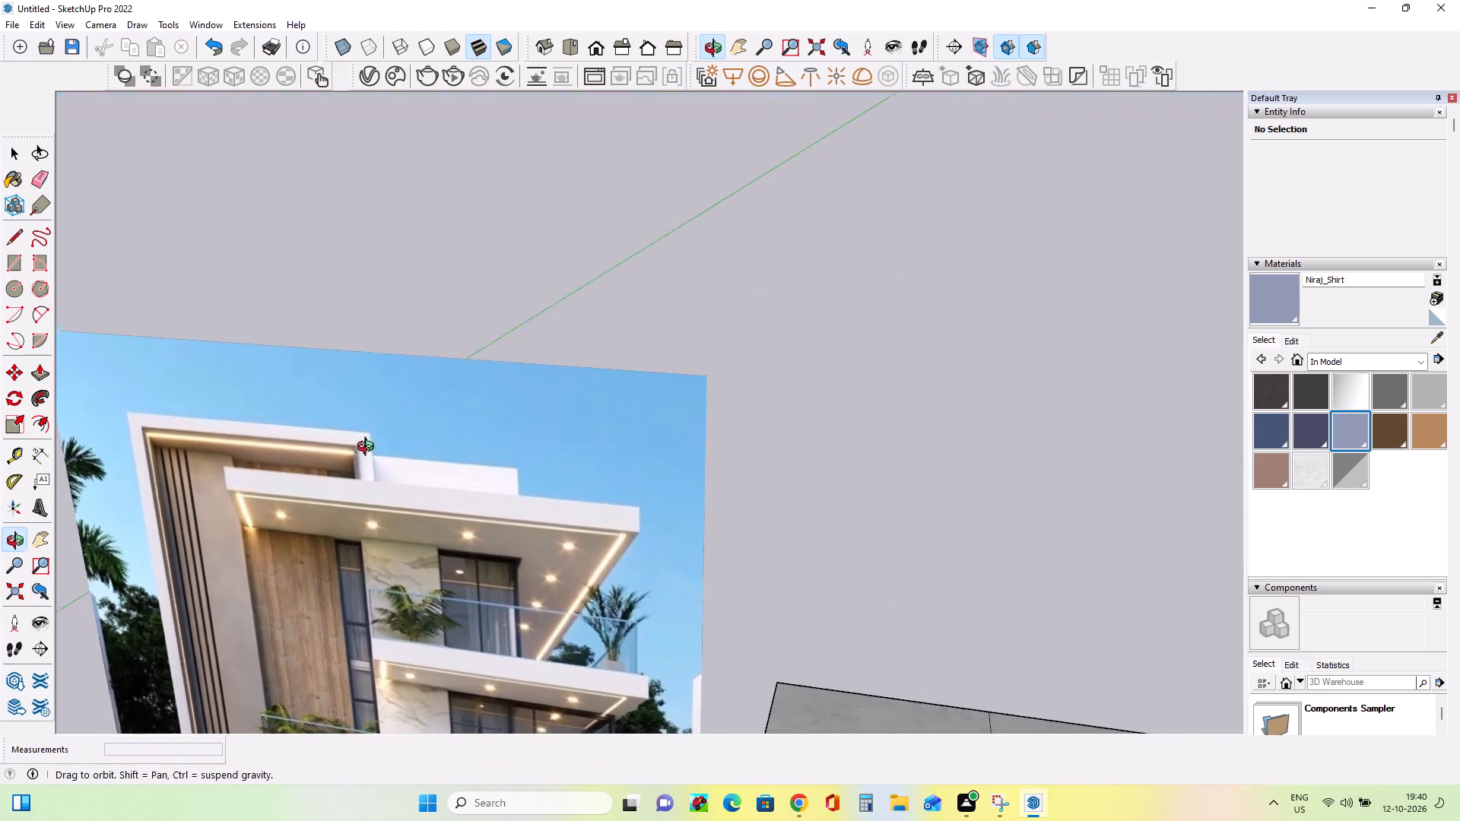
middle_drag(369, 449, 367, 453)
scroll(345, 418, down, 17)
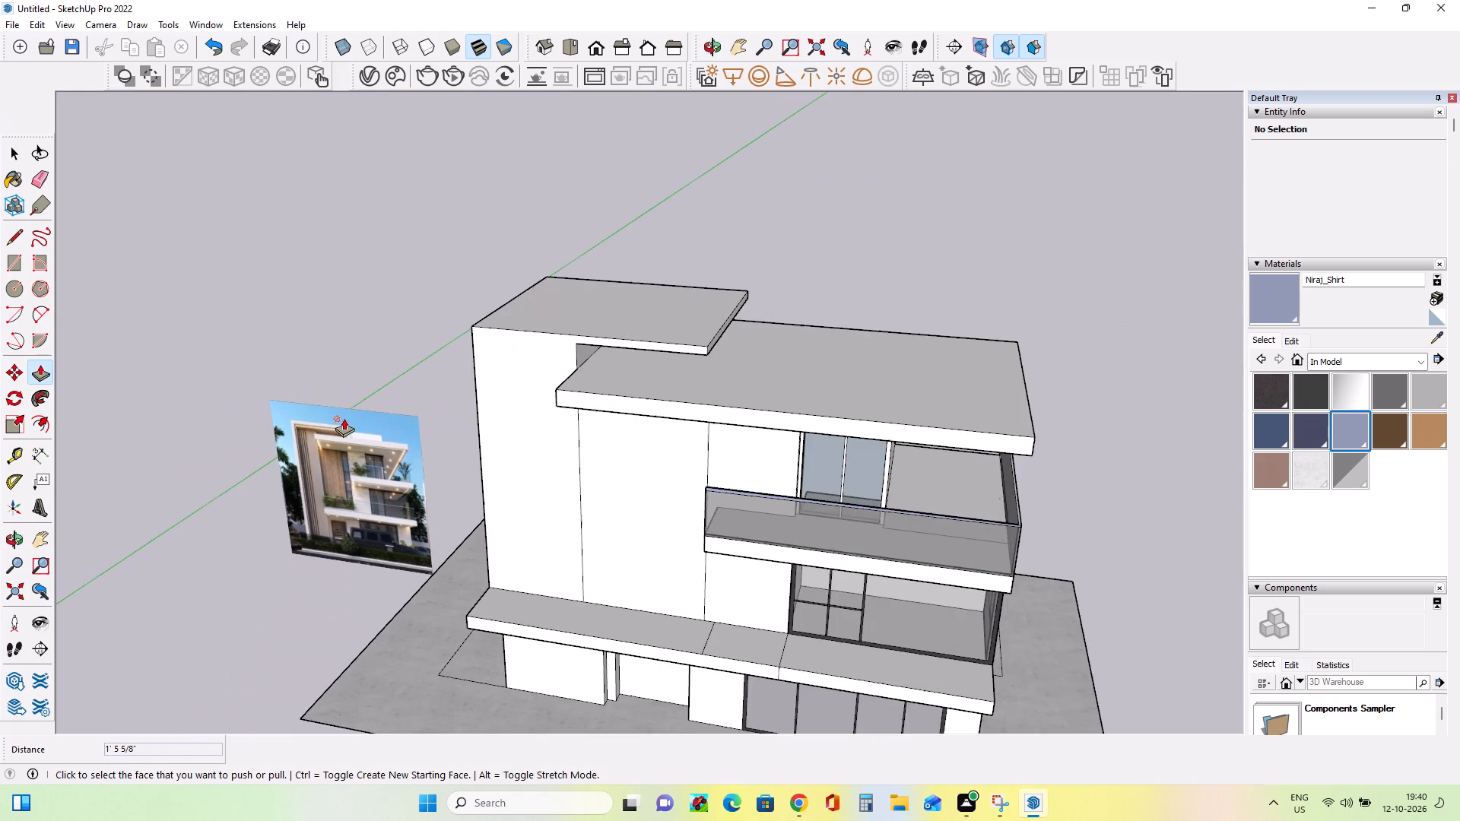
Draw a vertical line about 1' 4" long from the front wall's dividing line up to the upper slab's free end.
middle_drag(566, 433, 531, 348)
scroll(685, 361, up, 4)
middle_drag(700, 376, 646, 401)
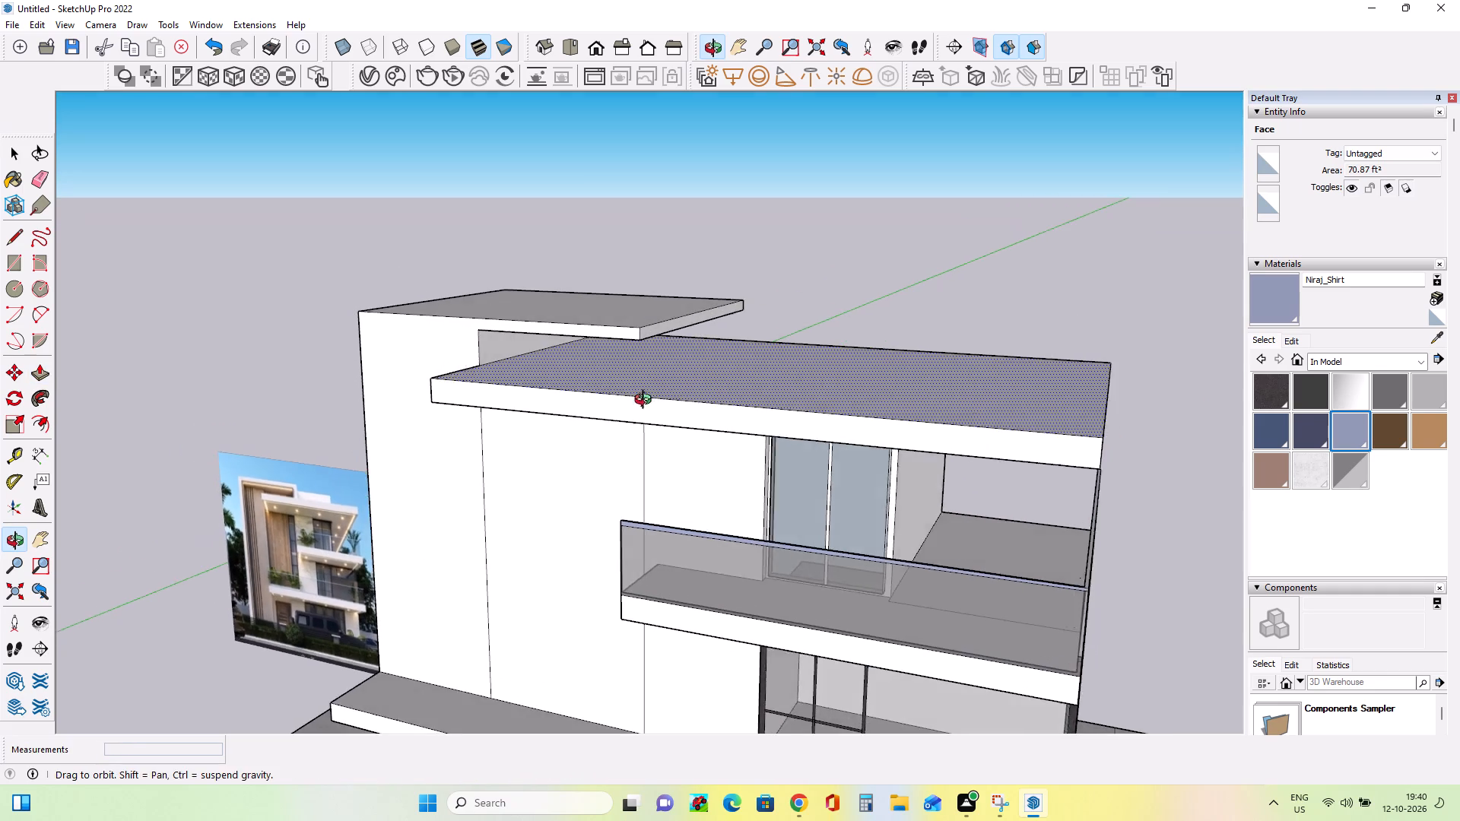
middle_drag(646, 401, 627, 408)
middle_drag(639, 327, 849, 242)
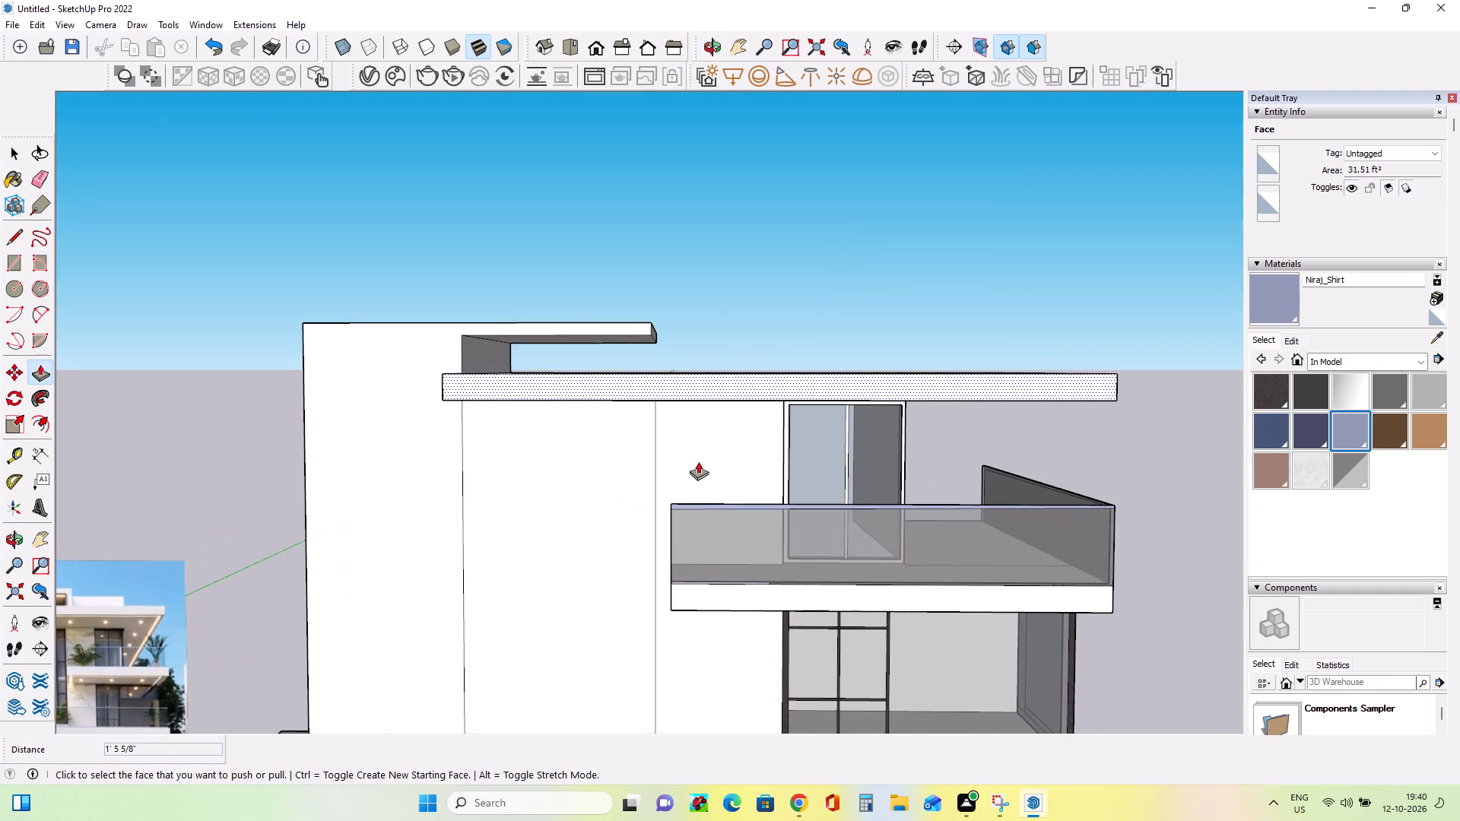
middle_drag(705, 426, 721, 449)
click(28, 230)
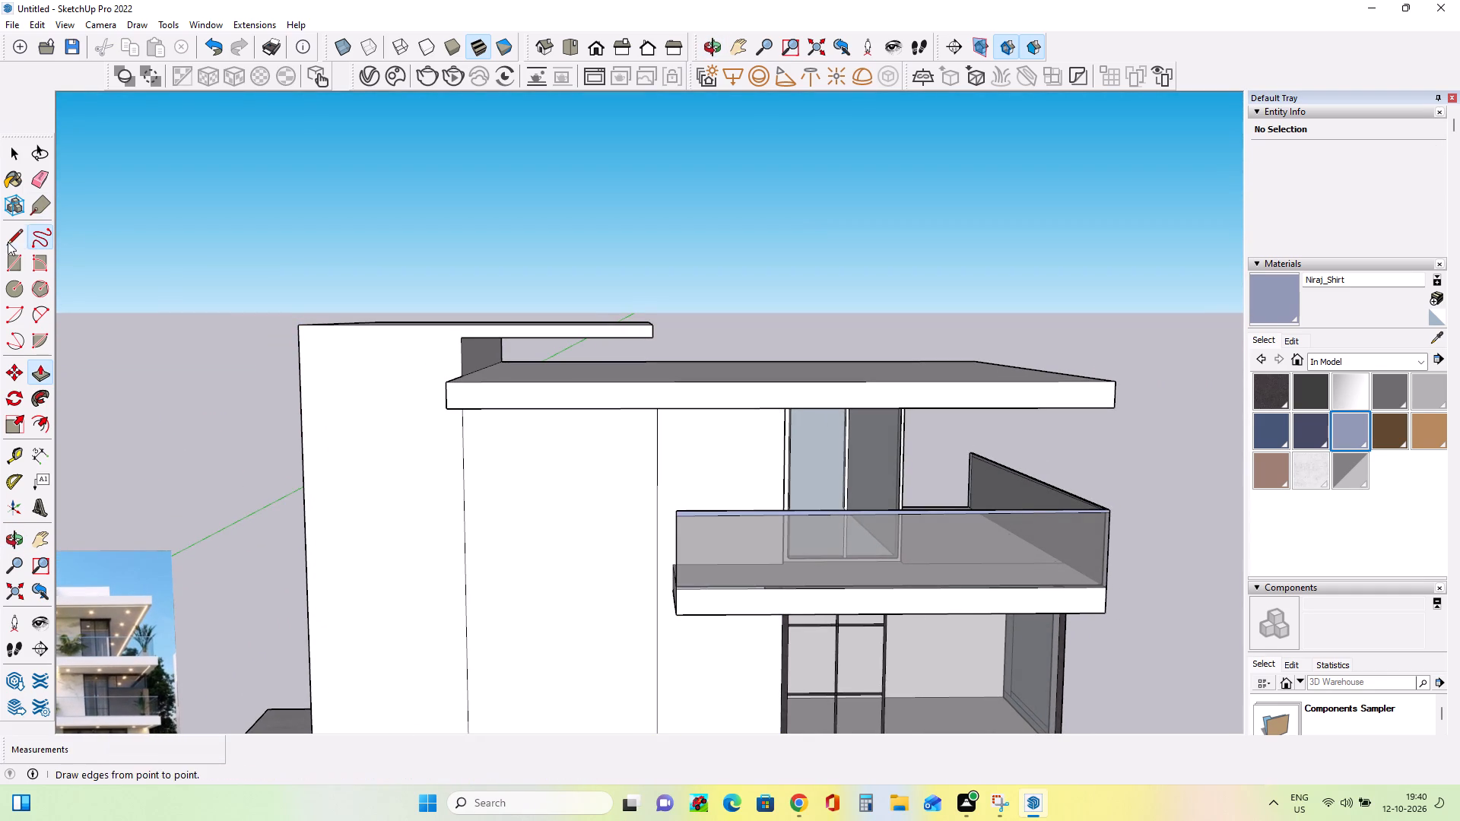
click(8, 242)
click(655, 417)
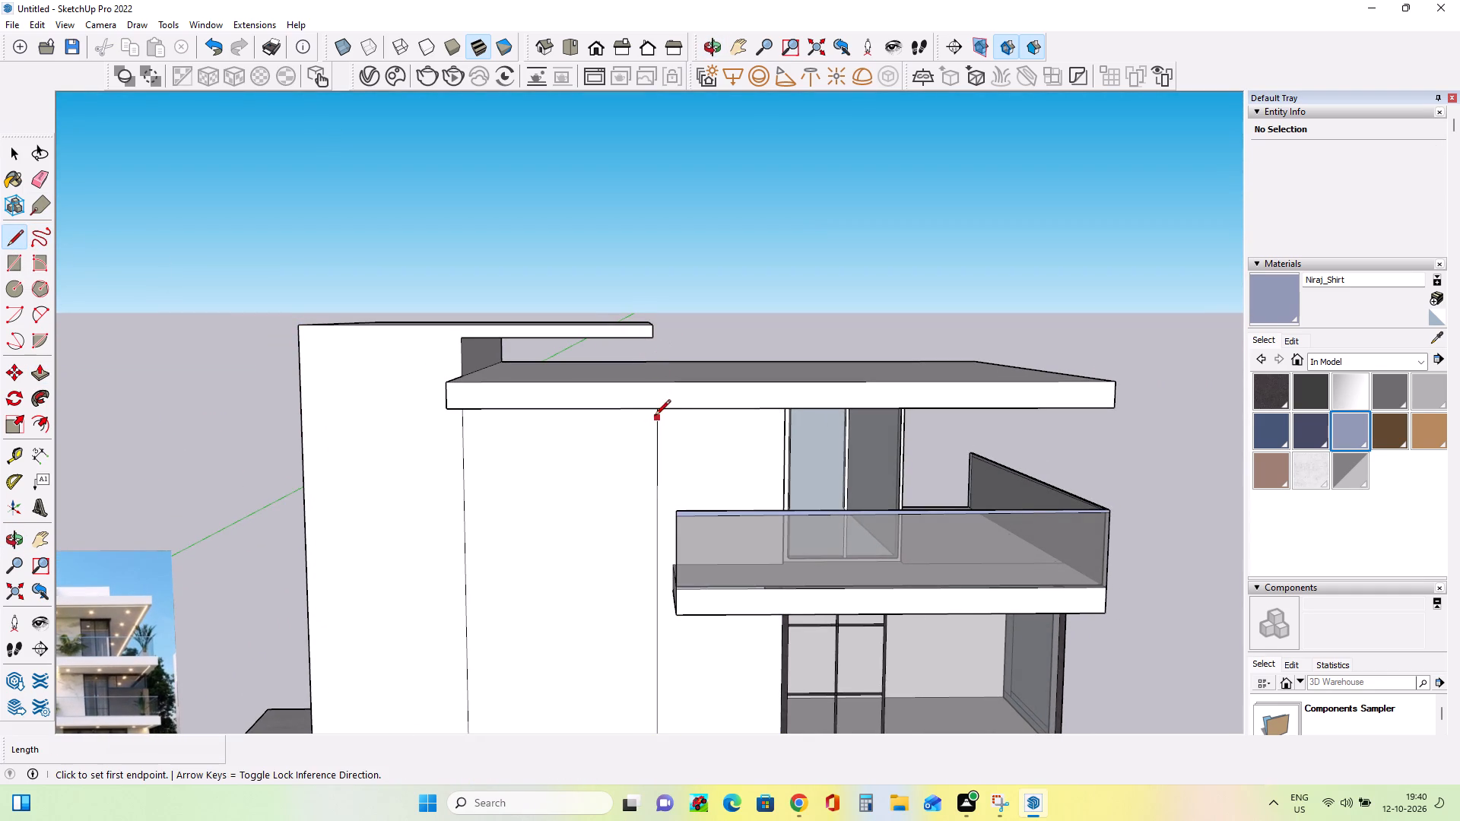
click(662, 344)
middle_drag(698, 366, 709, 514)
scroll(657, 405, up, 5)
key(Escape)
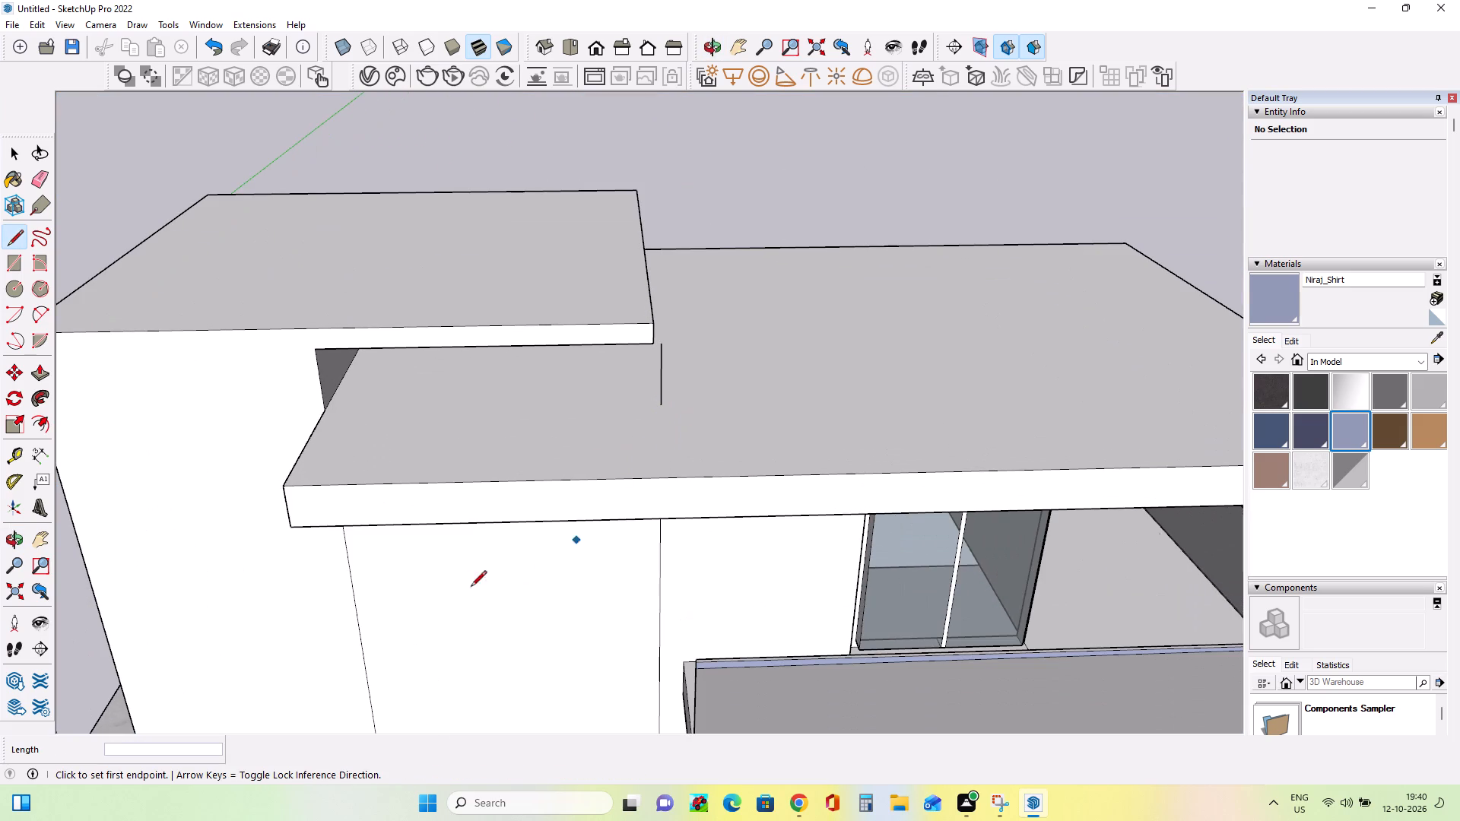
Push/Pull the upper slab's free end out about 1 1/4" to meet the vertical line.
middle_drag(523, 483, 725, 345)
middle_drag(745, 406, 614, 471)
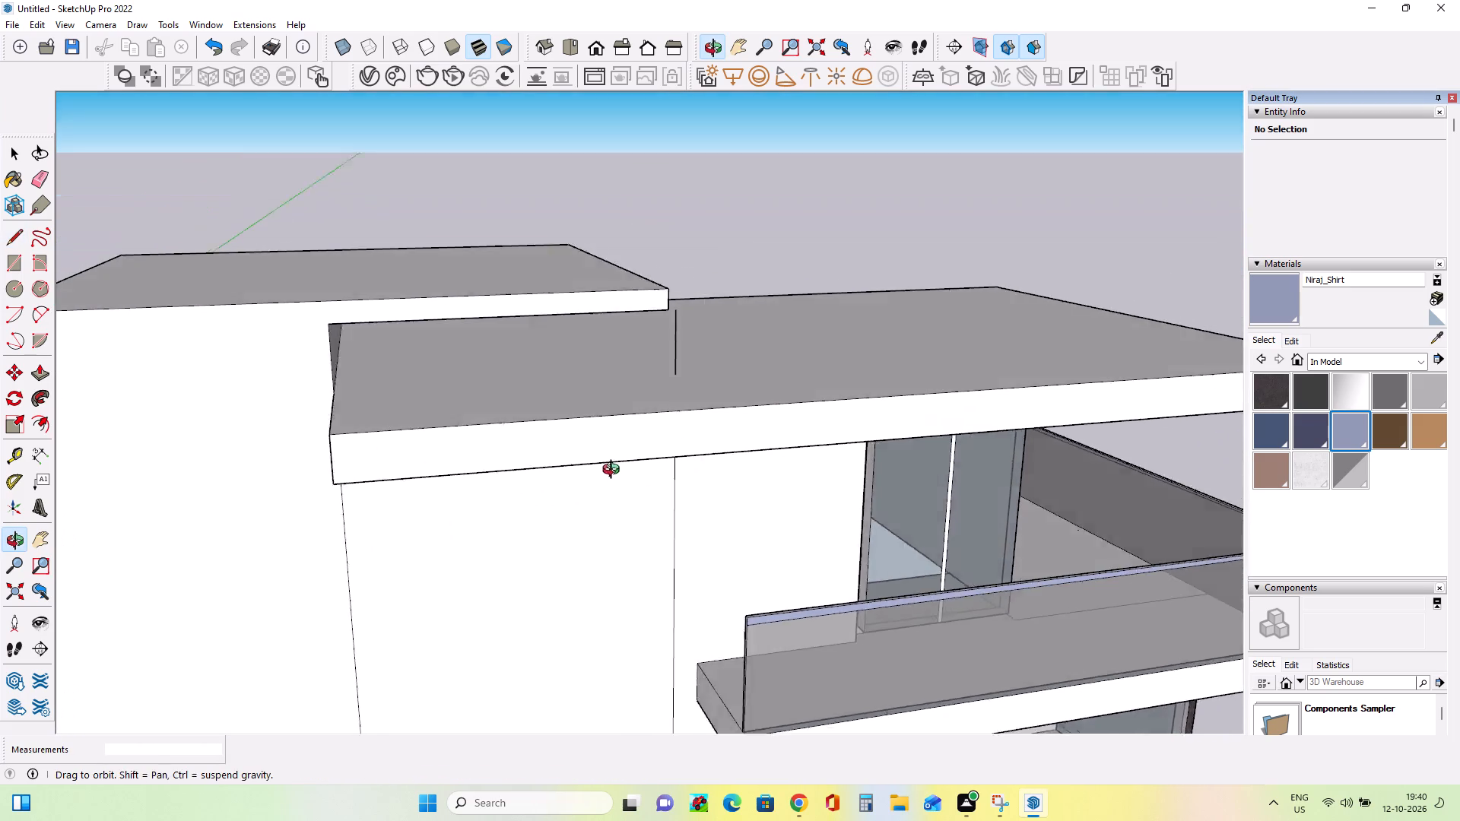
middle_drag(614, 471, 587, 485)
middle_drag(707, 458, 535, 503)
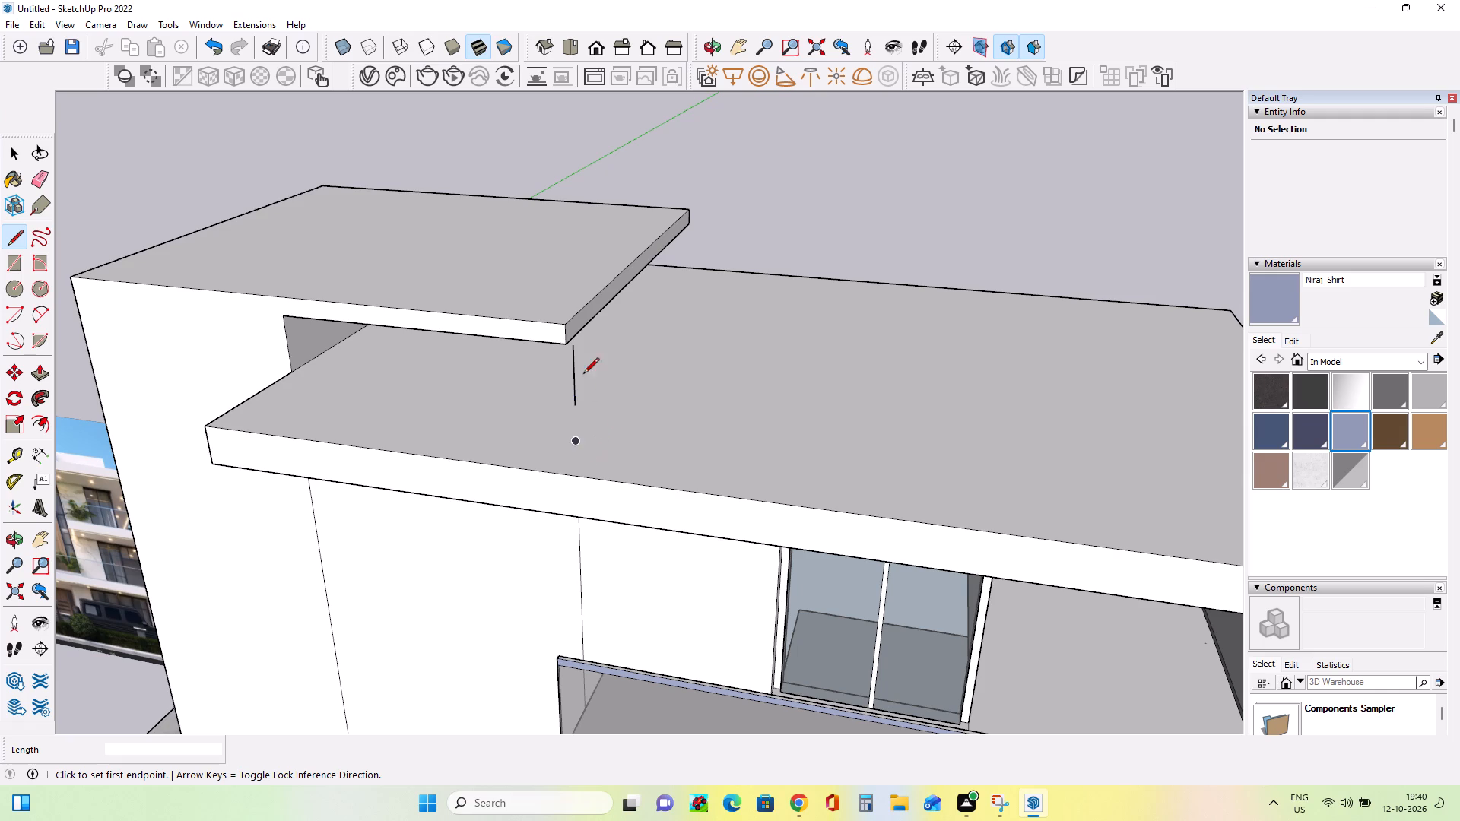
middle_drag(628, 376, 598, 391)
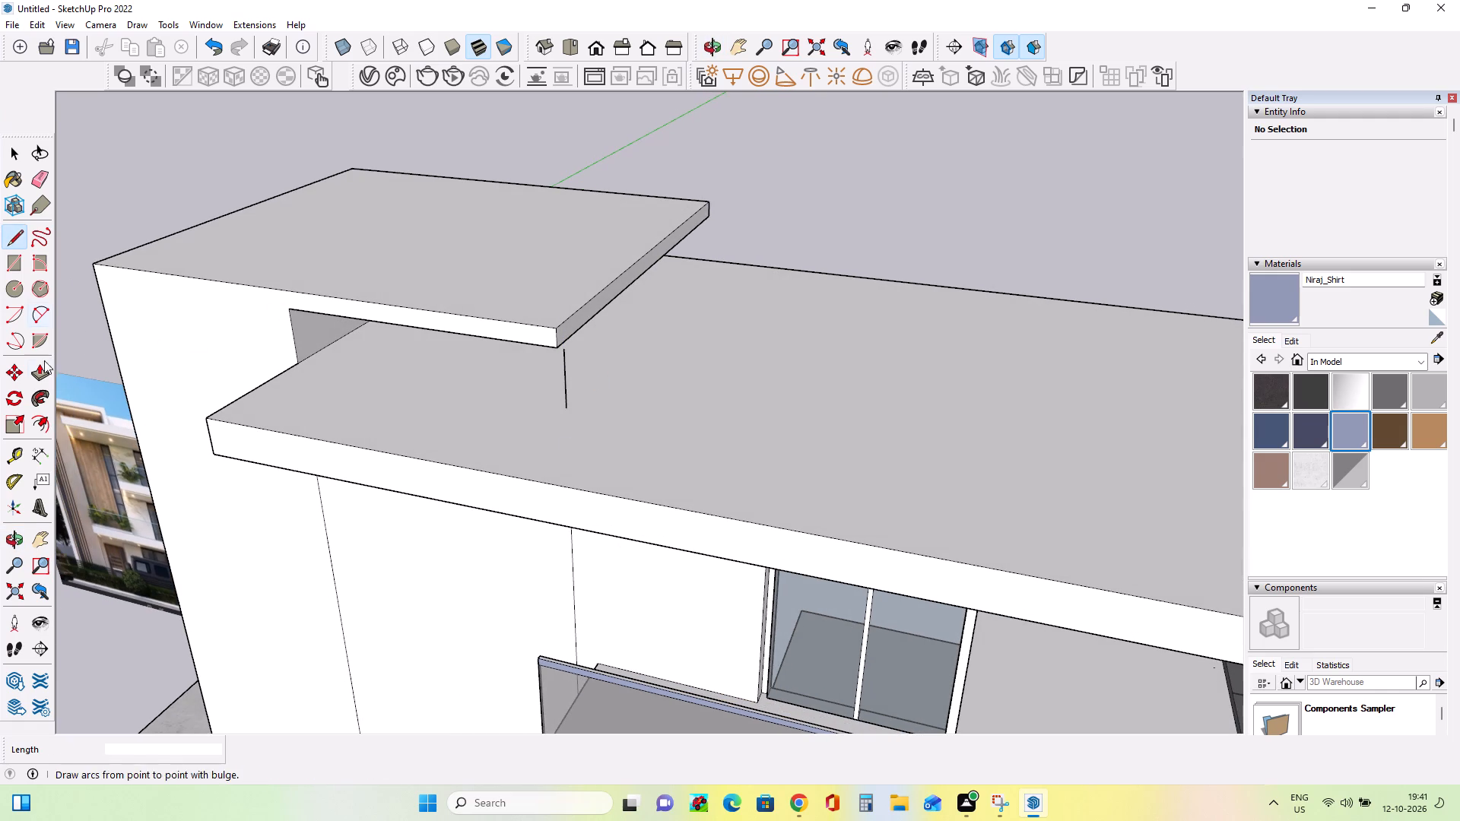
click(42, 374)
click(583, 319)
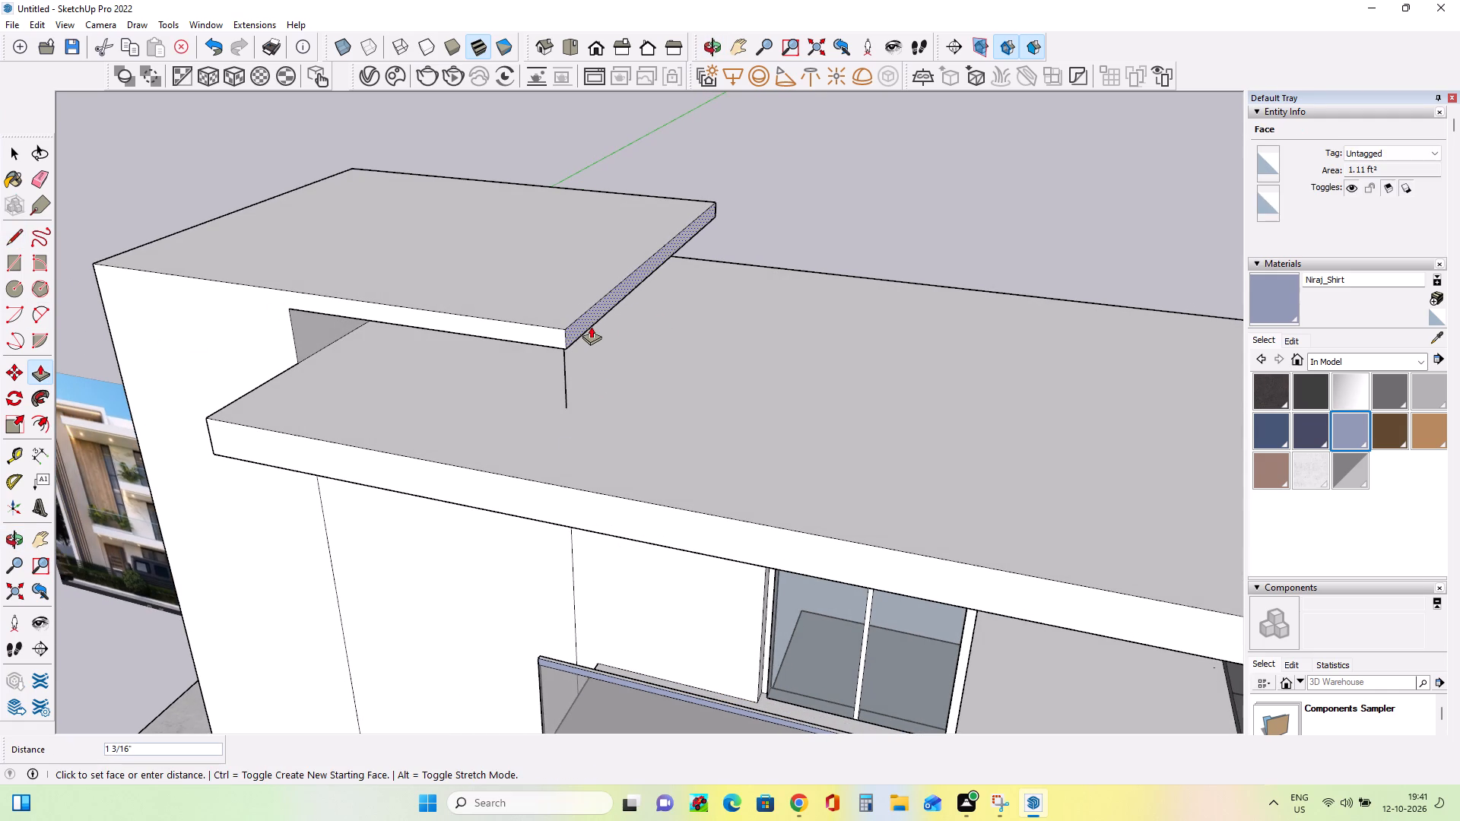
click(592, 326)
Draw a thin rectangle about 5' 2 11/16" by 5/16" along the free end of the upper slab's underside, reaching the vertical line.
middle_drag(577, 419, 693, 255)
scroll(601, 309, up, 2)
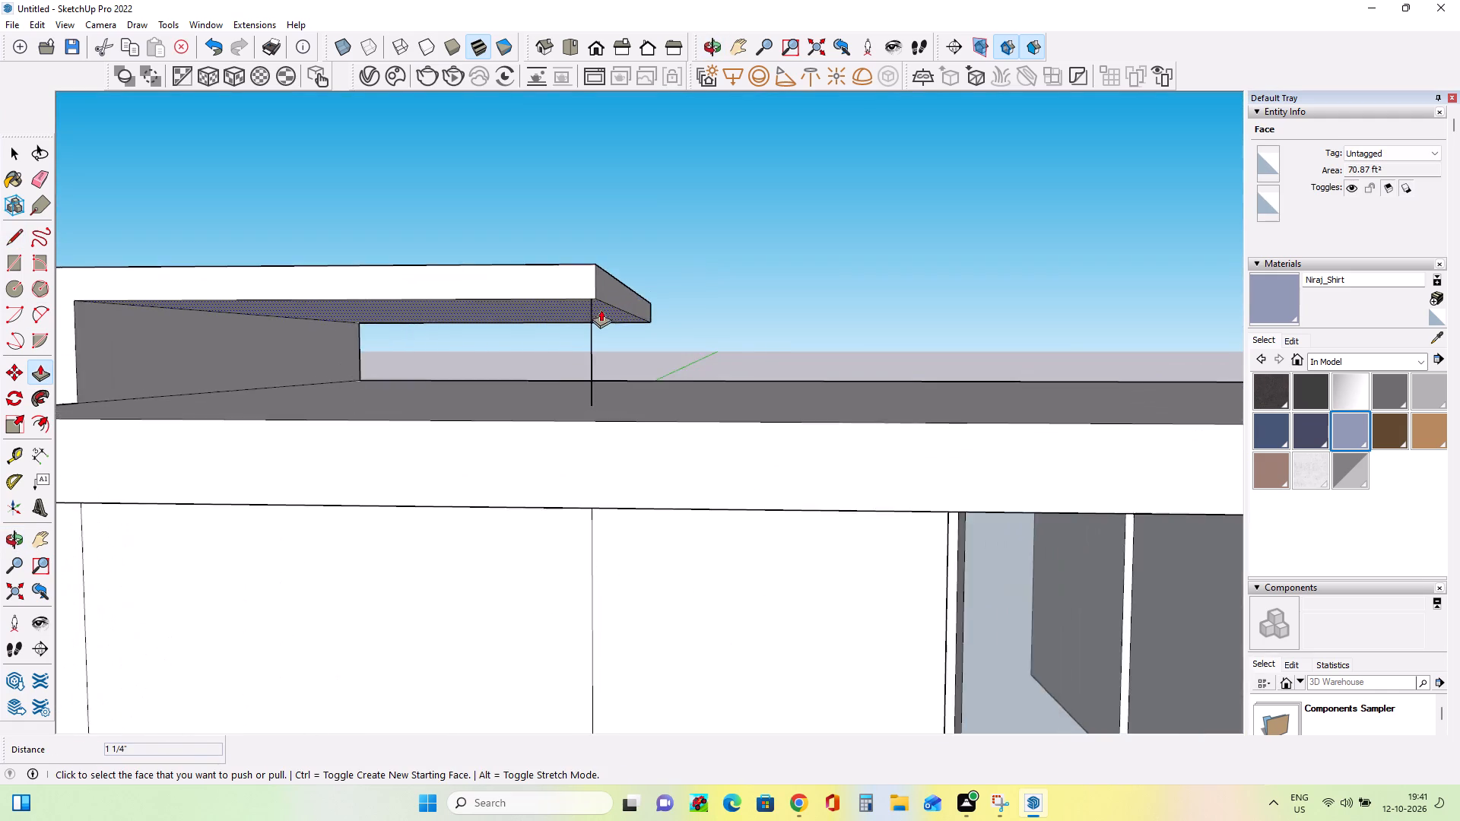
scroll(601, 309, up, 5)
middle_drag(603, 321, 682, 307)
scroll(667, 332, up, 2)
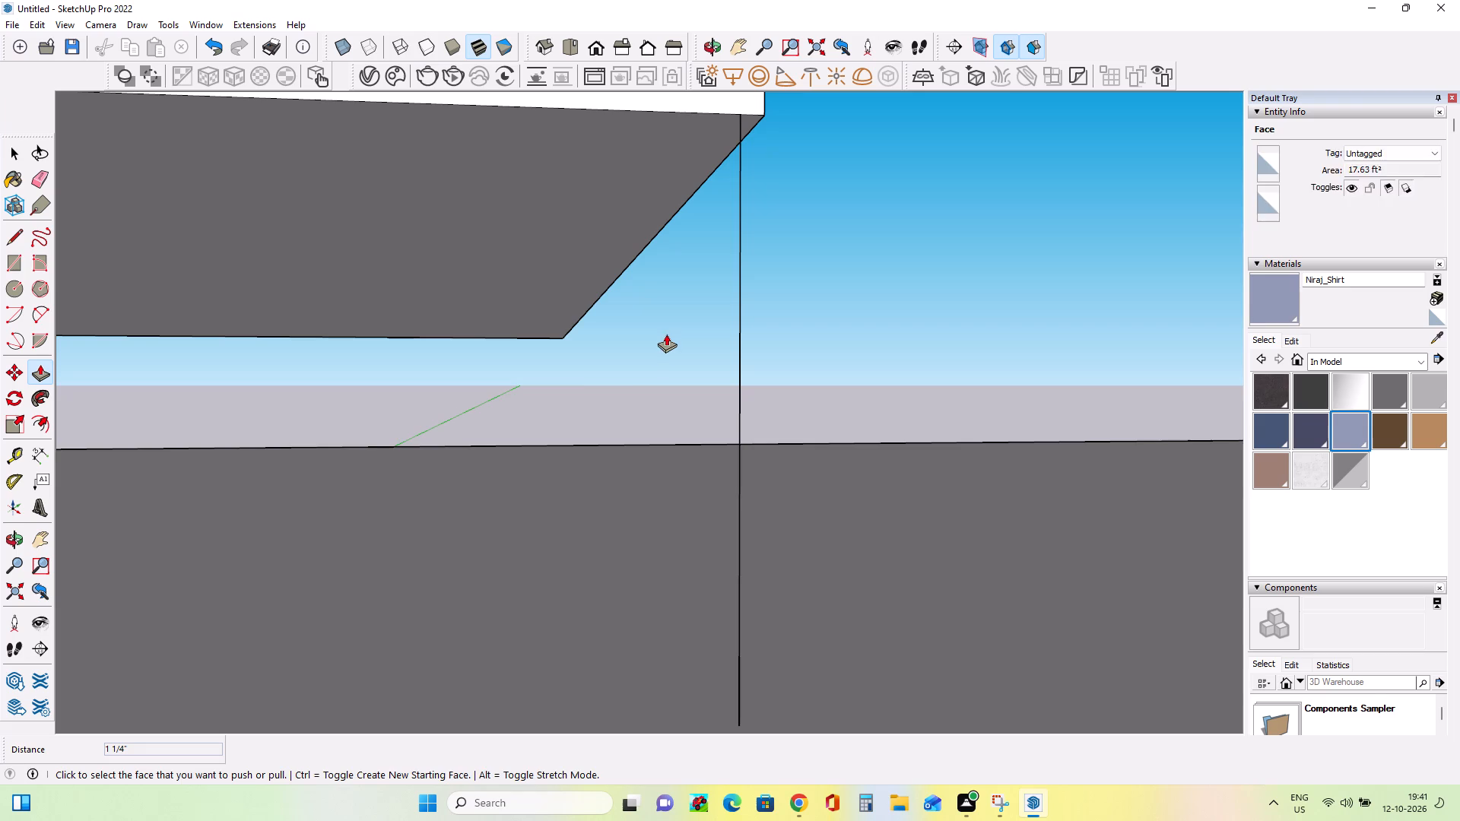
click(14, 257)
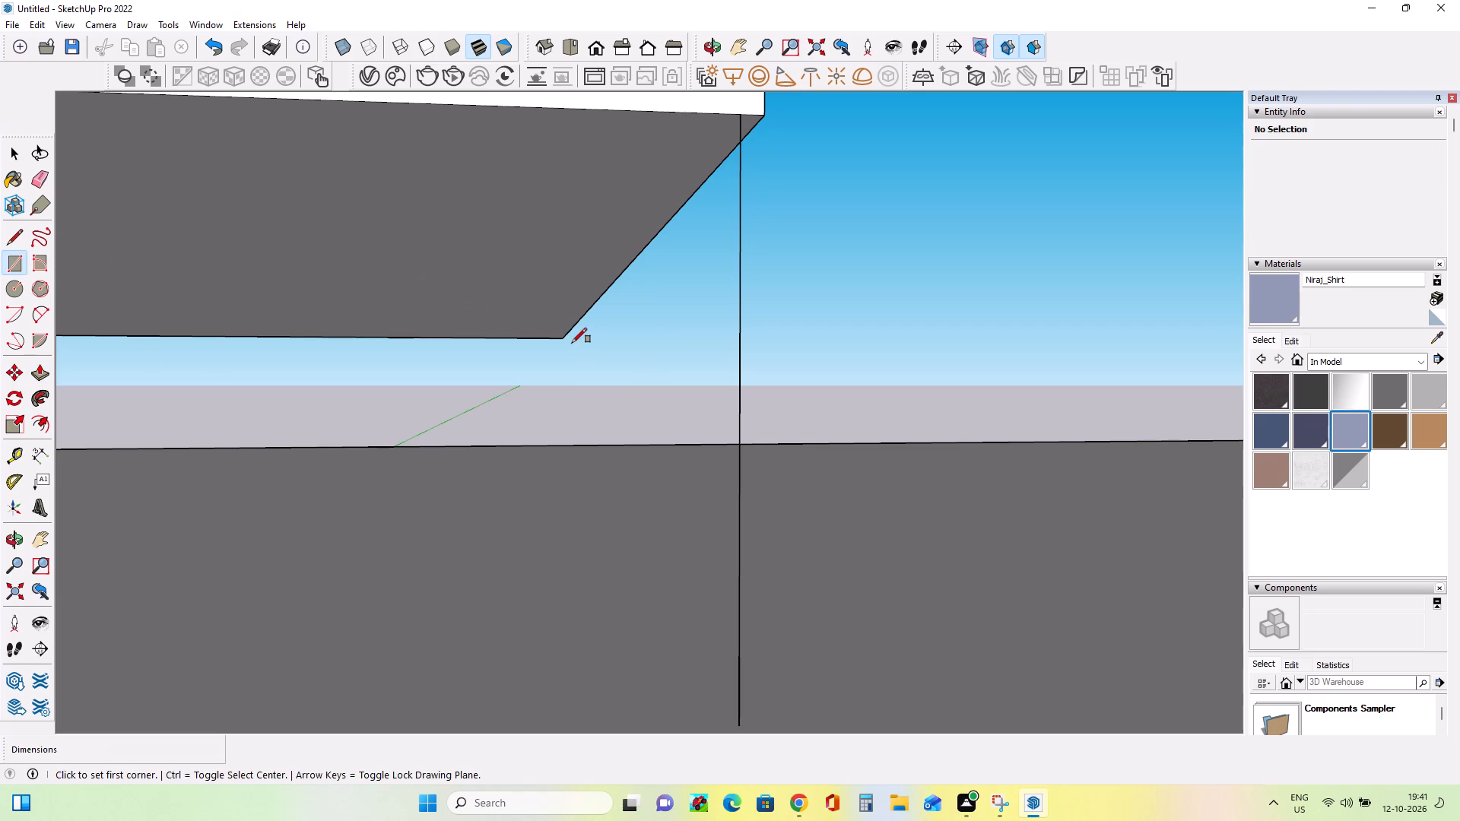
click(566, 342)
scroll(603, 247, down, 4)
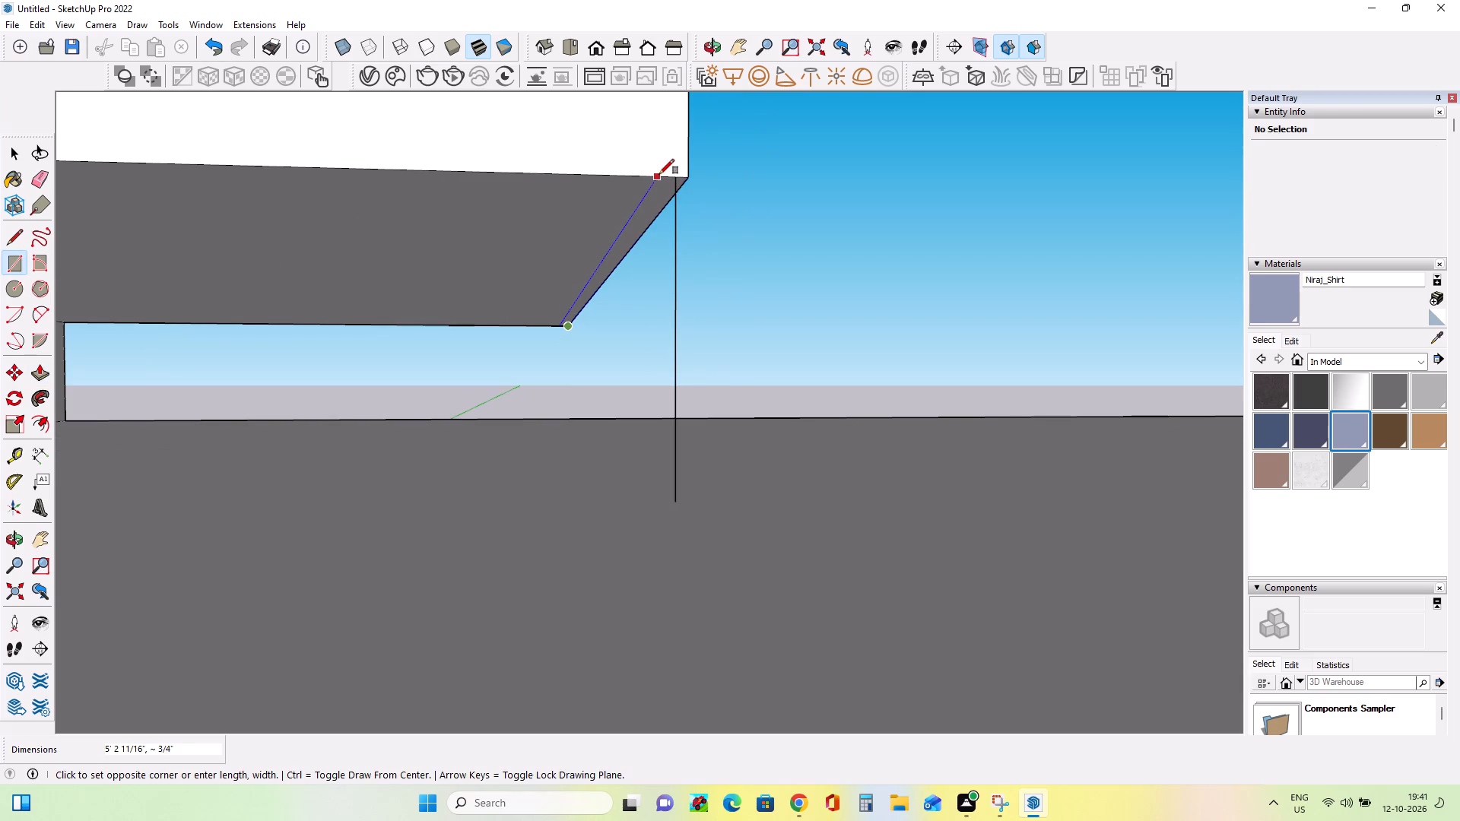
scroll(665, 181, up, 6)
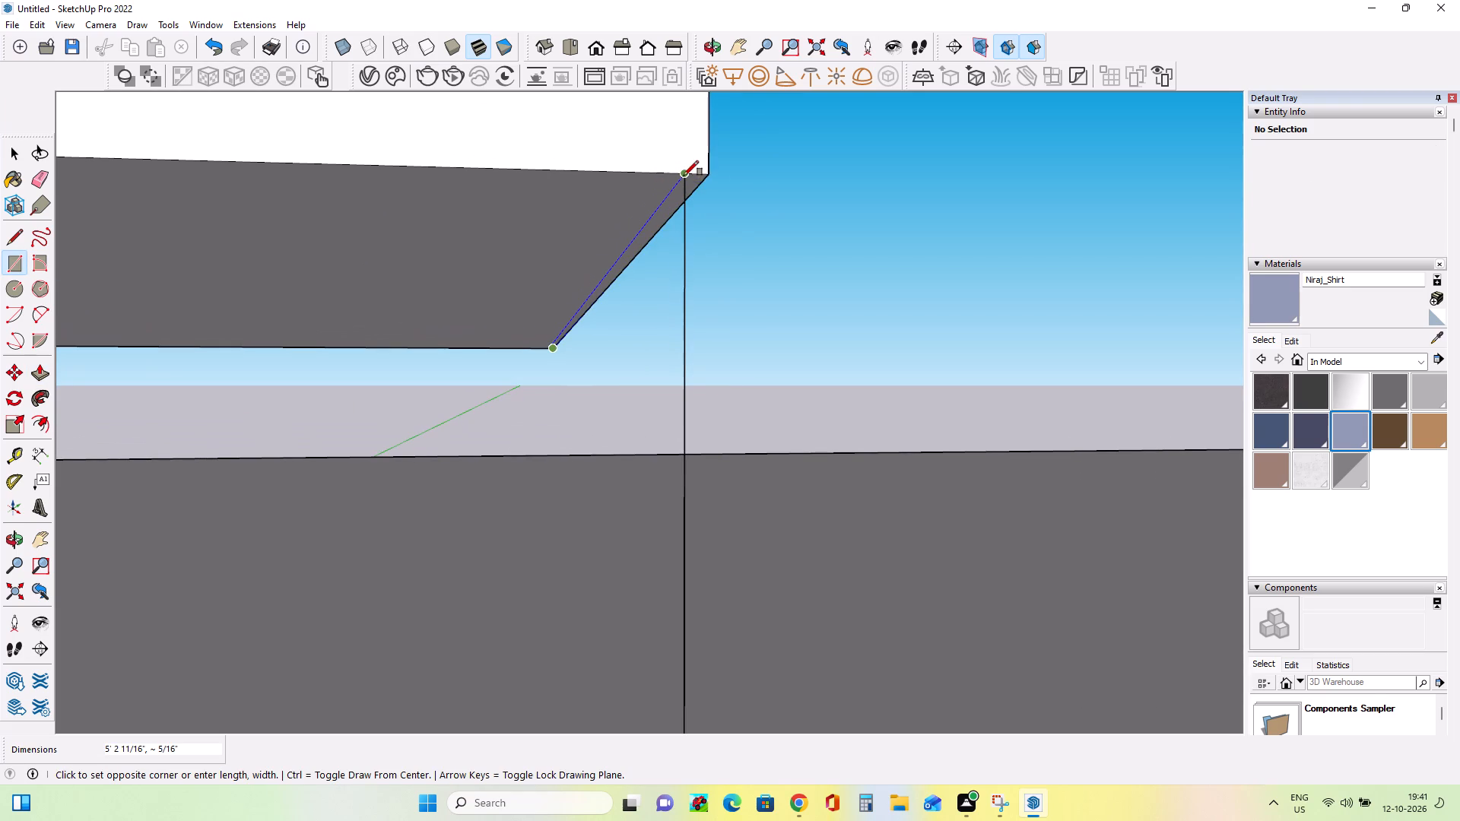
click(684, 176)
Delete the unwanted vertical face closing the front opening beneath the upper slab.
middle_drag(714, 251, 533, 280)
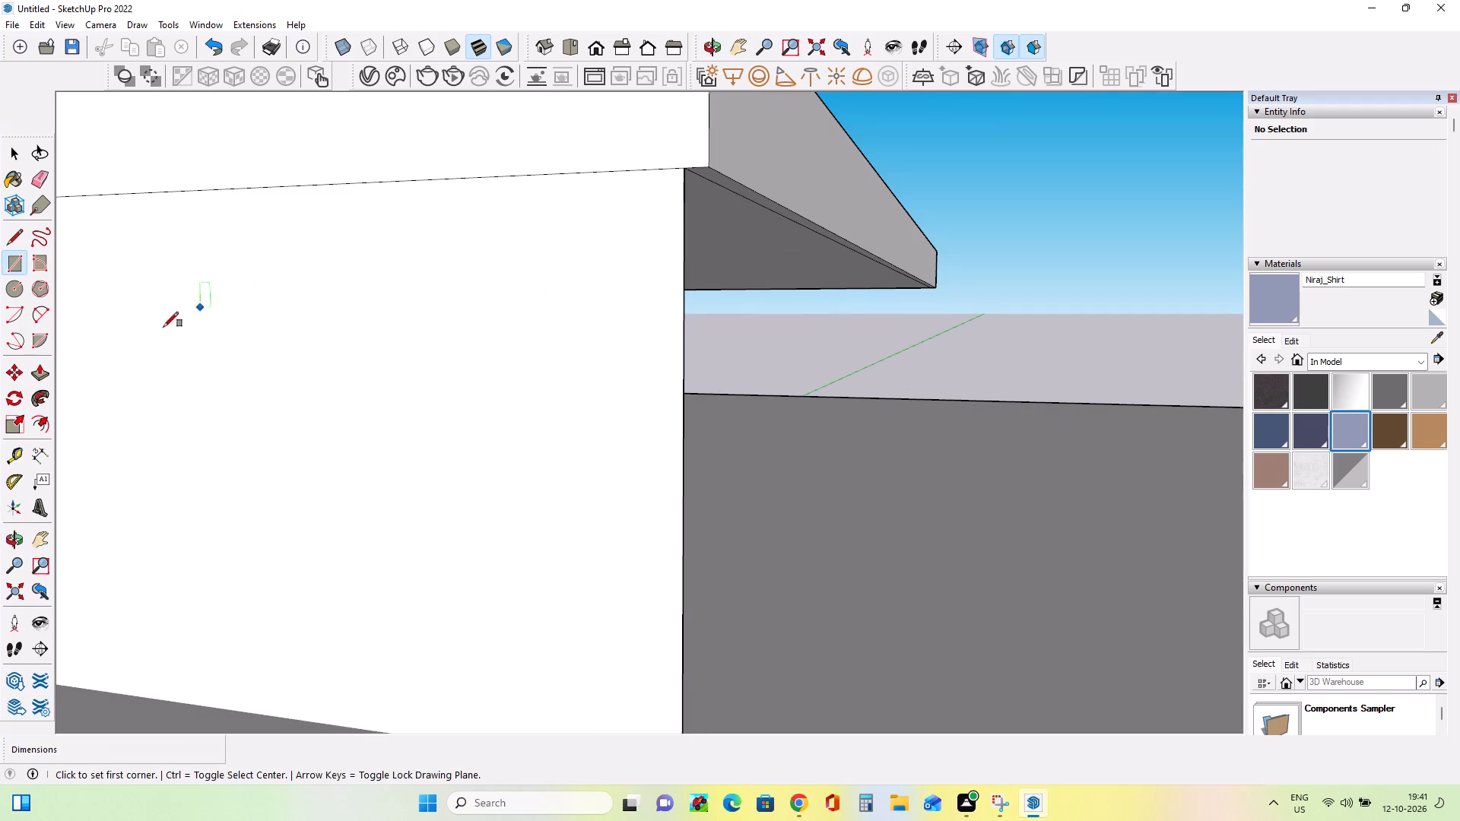
click(14, 142)
click(161, 271)
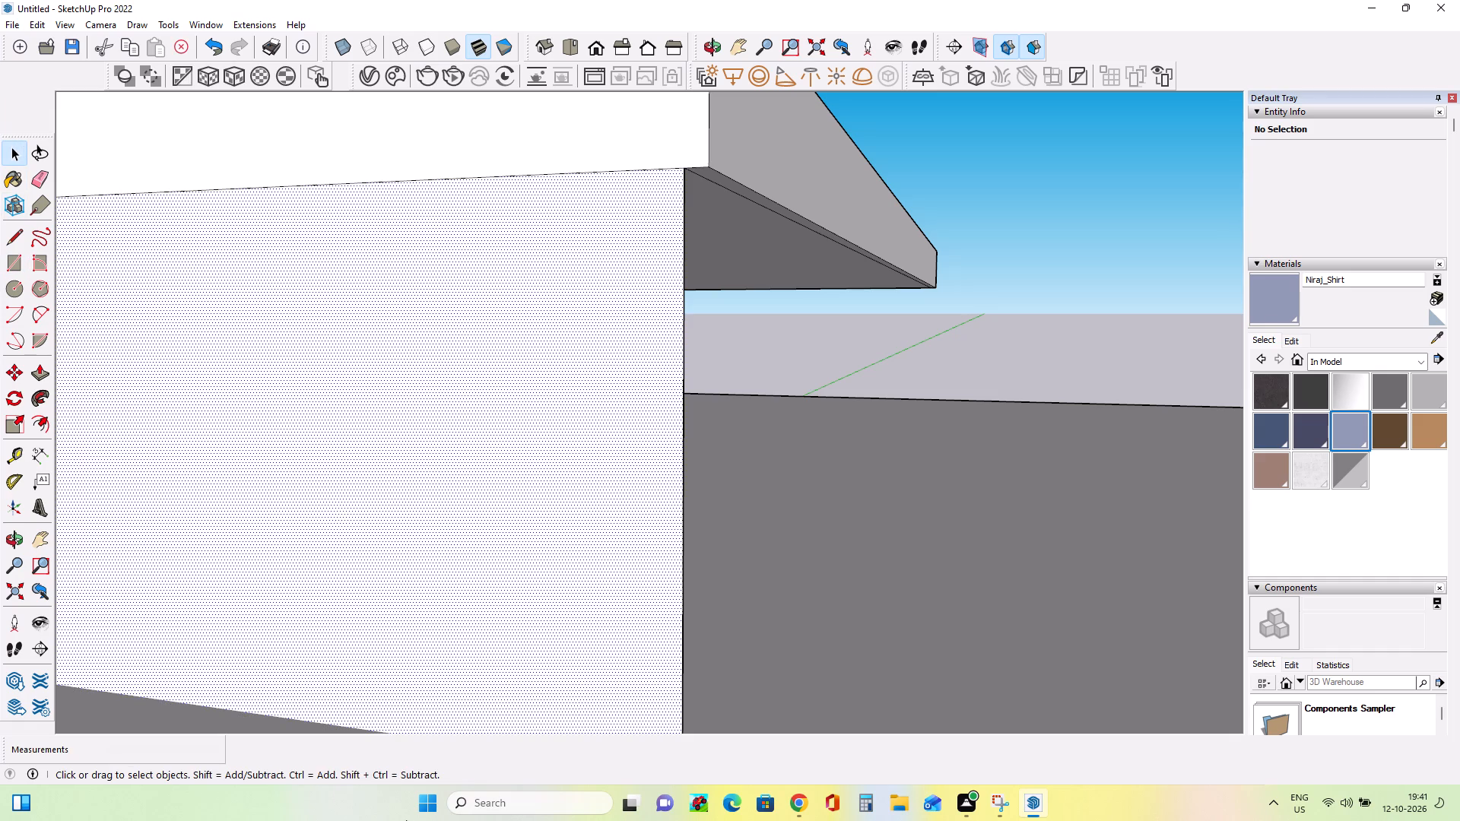
key(Delete)
Push/Pull the thin underside strip down about 7 15/16" to the main roof, forming the frame's end wall.
middle_drag(779, 315, 737, 318)
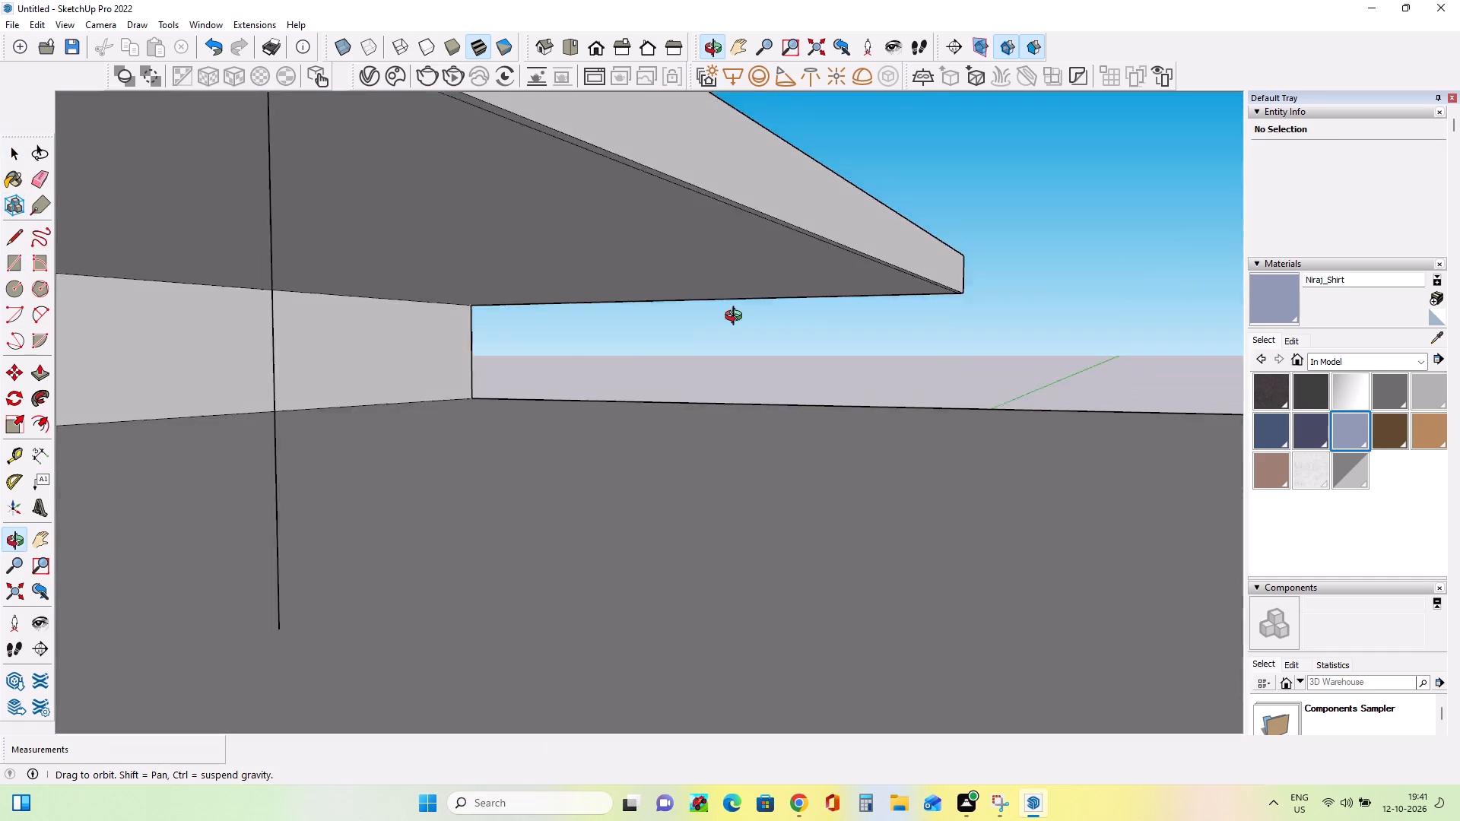
middle_drag(737, 318, 738, 321)
click(33, 369)
middle_drag(499, 430, 502, 388)
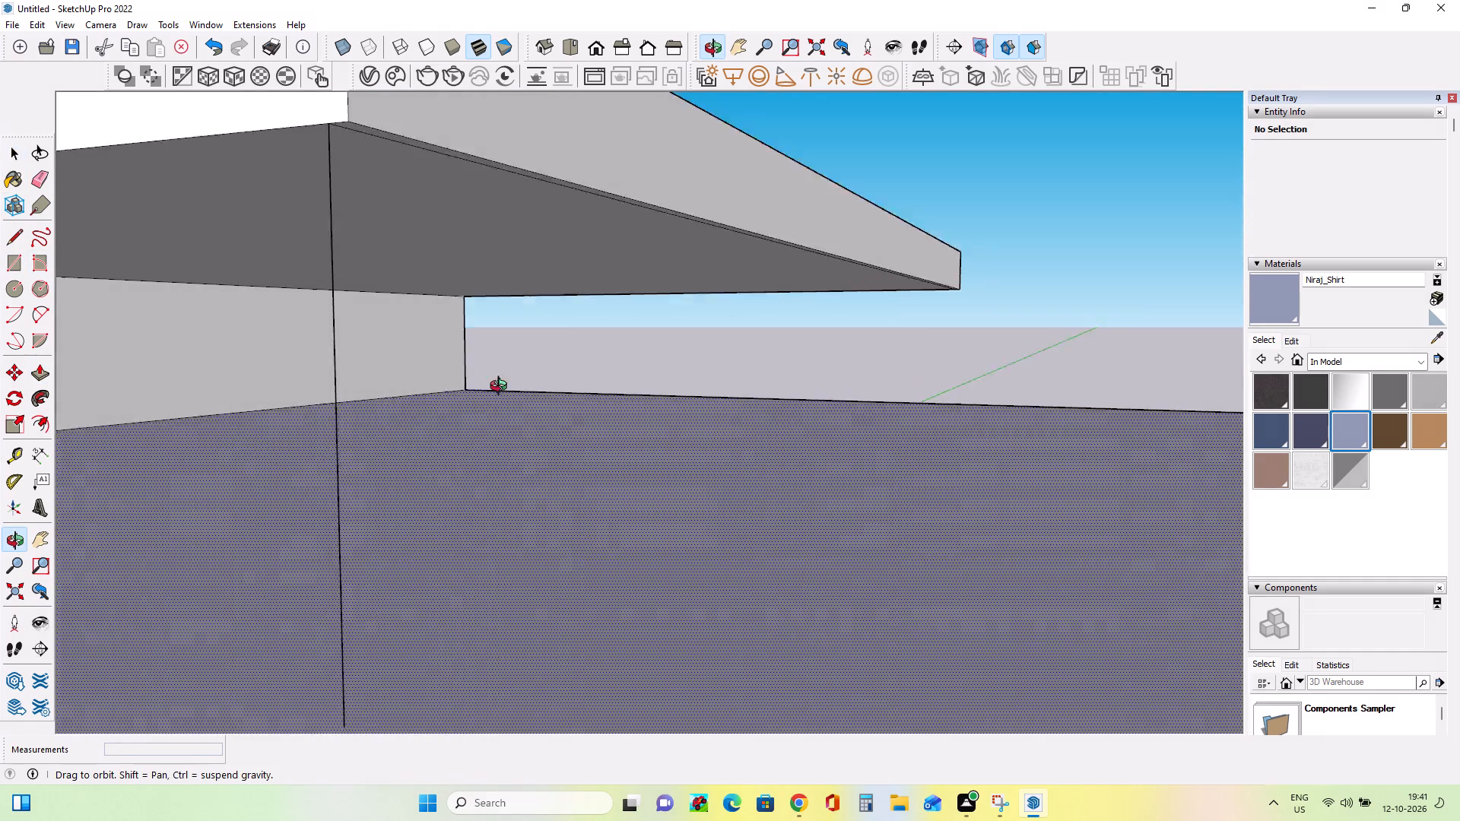
middle_drag(502, 388, 513, 422)
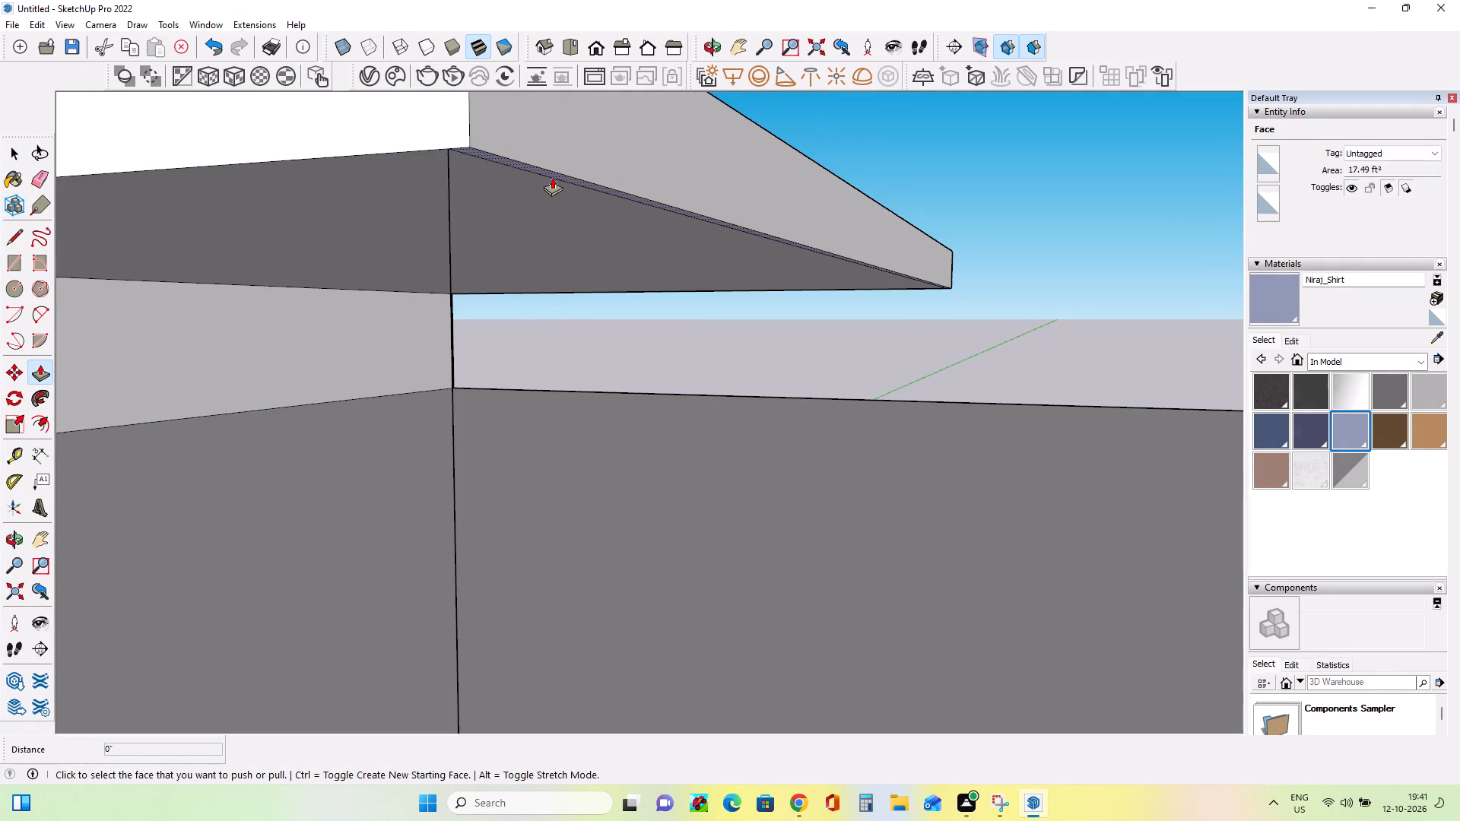
click(552, 177)
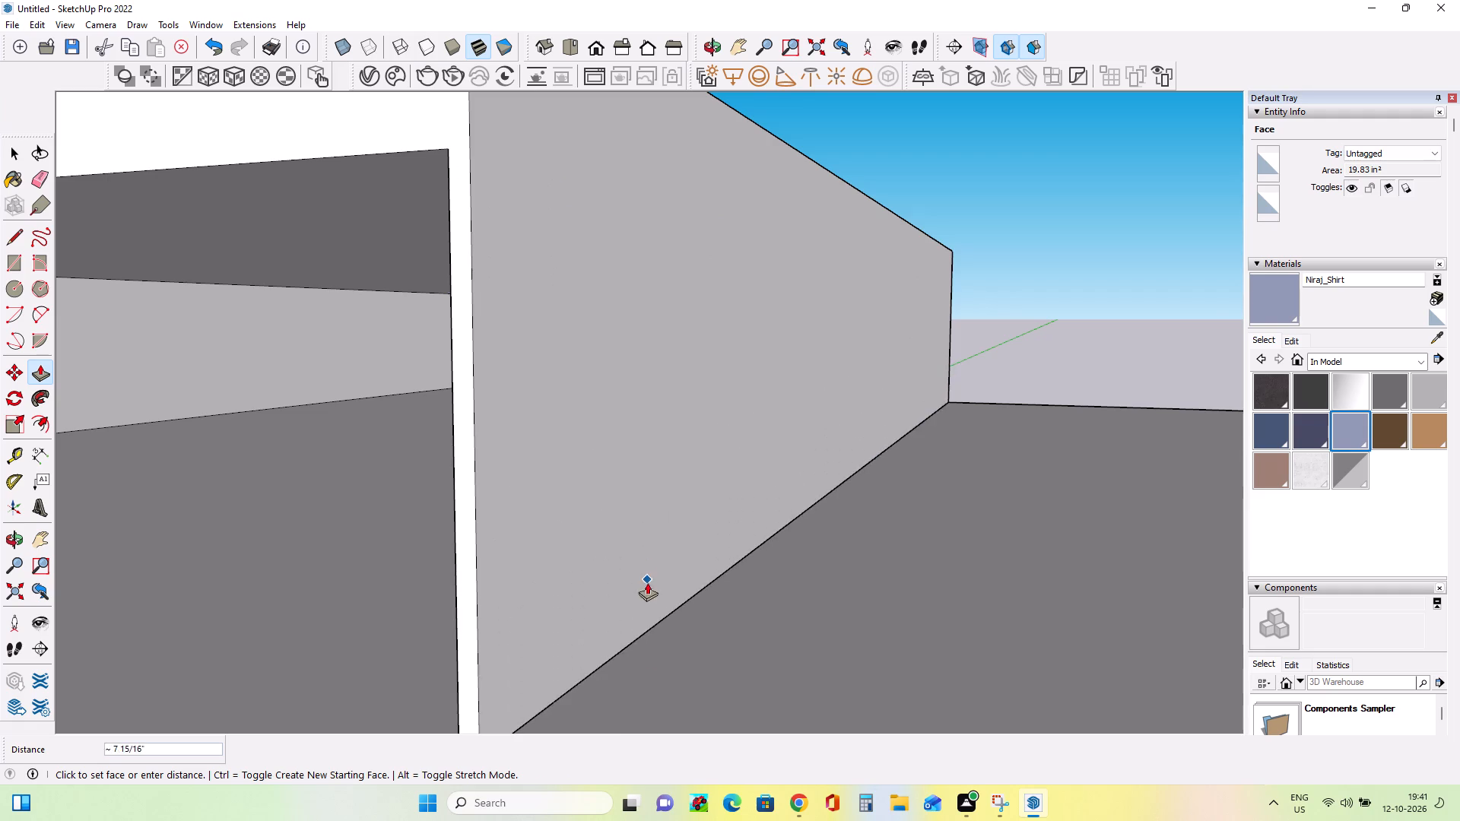
click(658, 626)
Push/Pull the inner face of the frame's end wall inward about 1/2" to thicken the wall.
scroll(784, 600, down, 5)
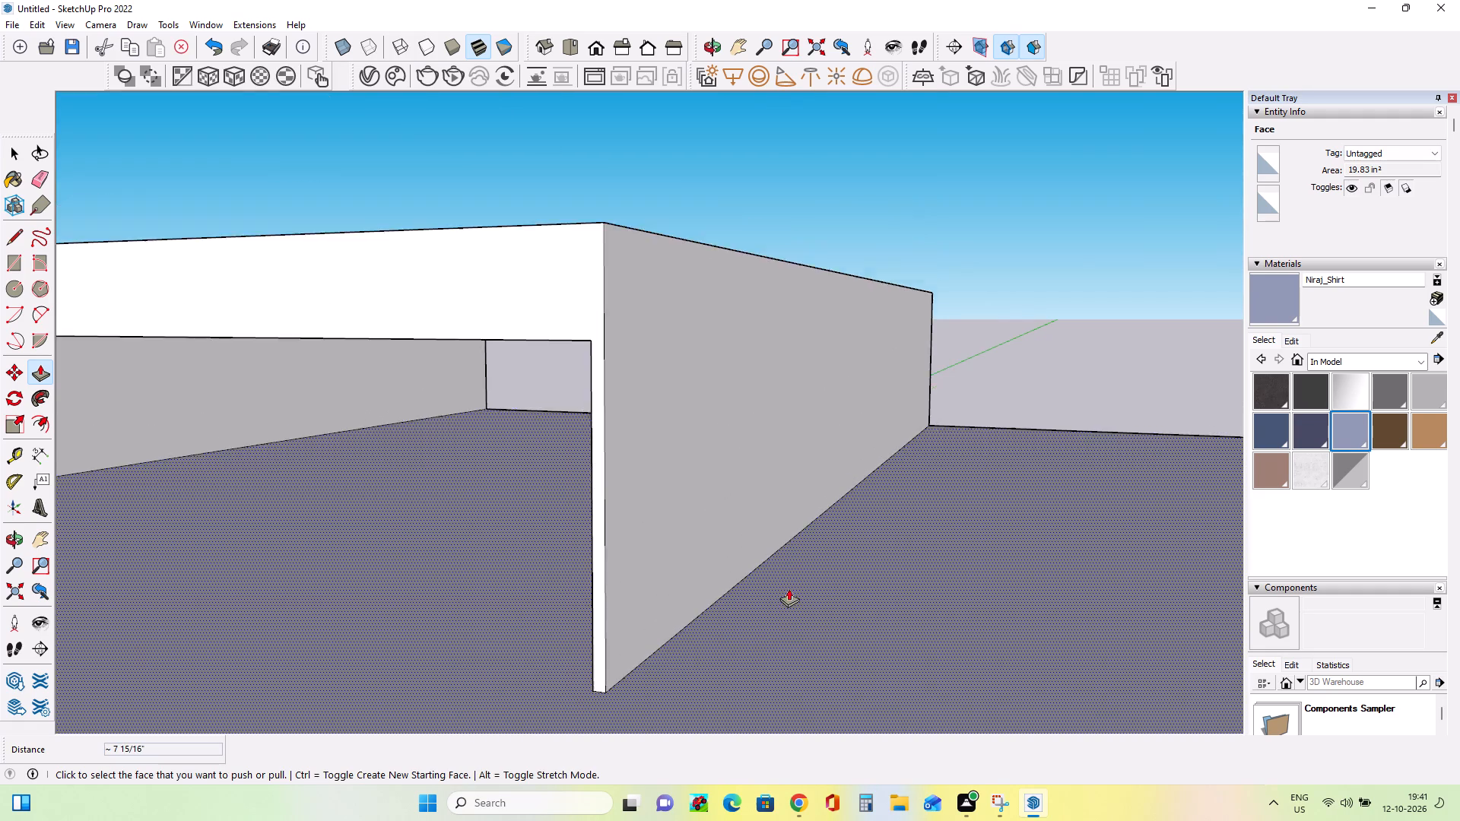
scroll(789, 588, down, 3)
middle_drag(766, 605, 969, 560)
scroll(969, 563, down, 1)
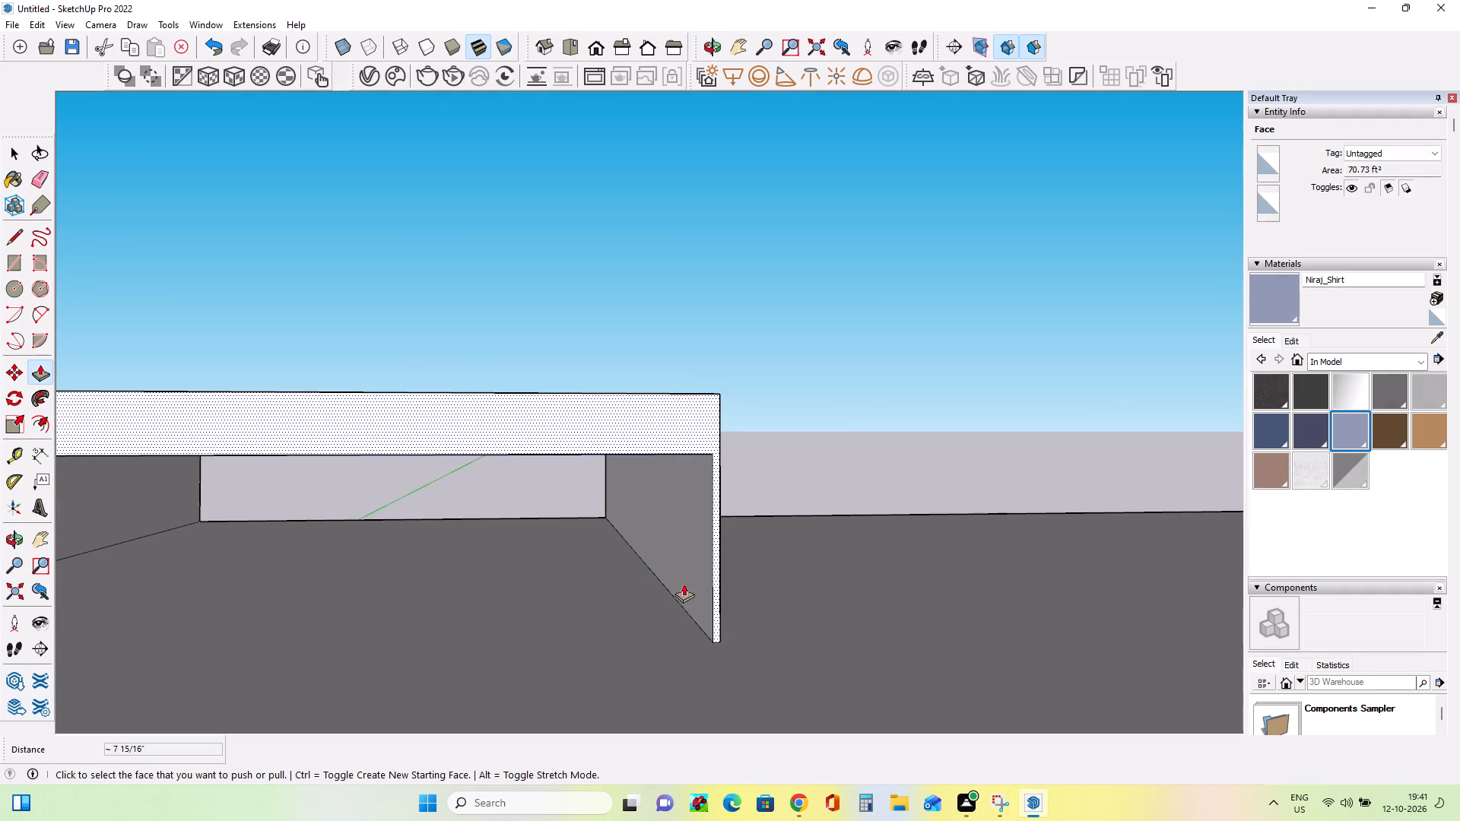
click(697, 584)
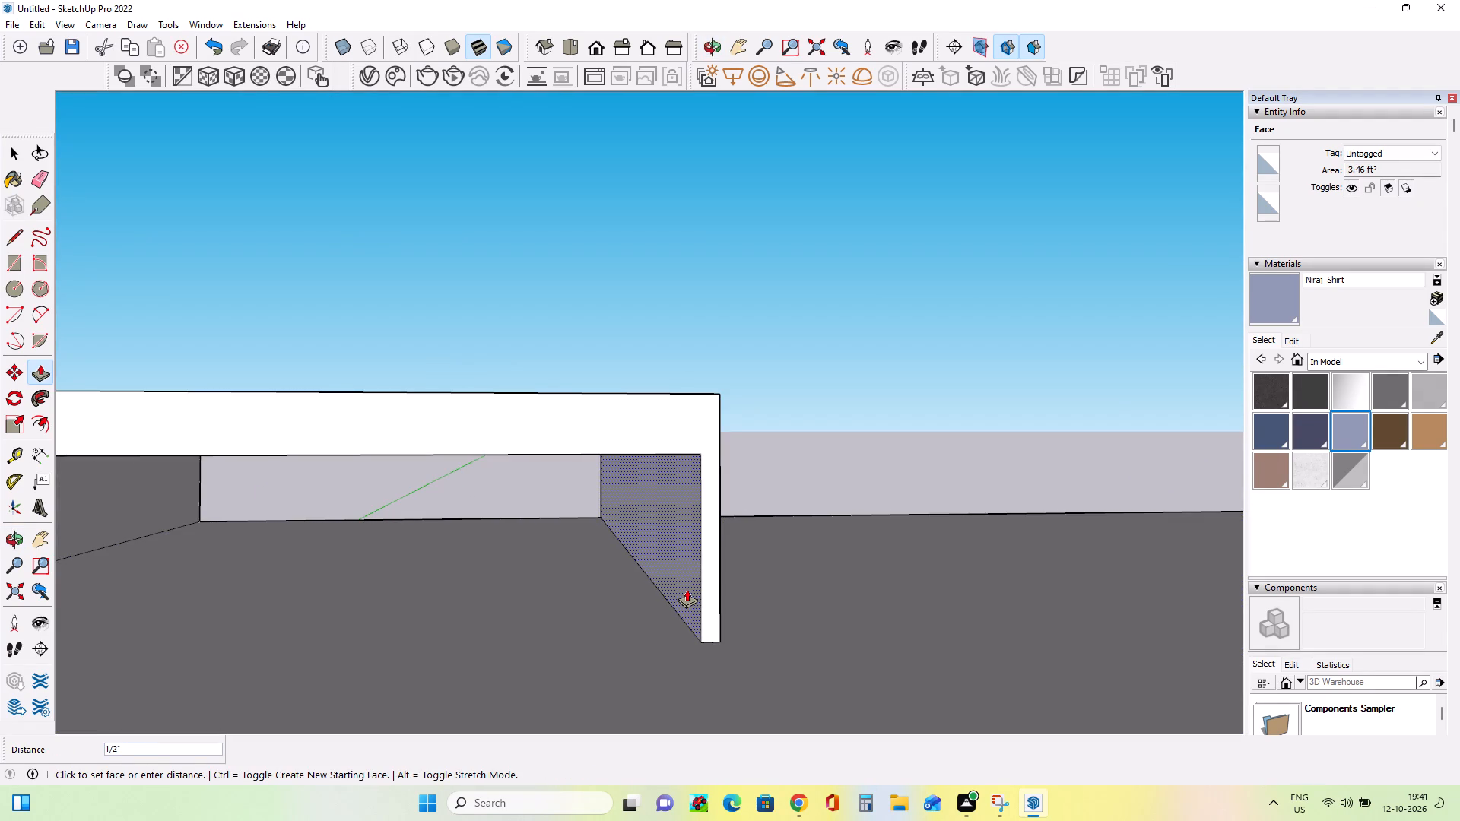
click(687, 589)
Push/Pull the upper slab's underside up about 1 1/2" to thin the top of the frame.
middle_drag(465, 531, 489, 493)
click(484, 401)
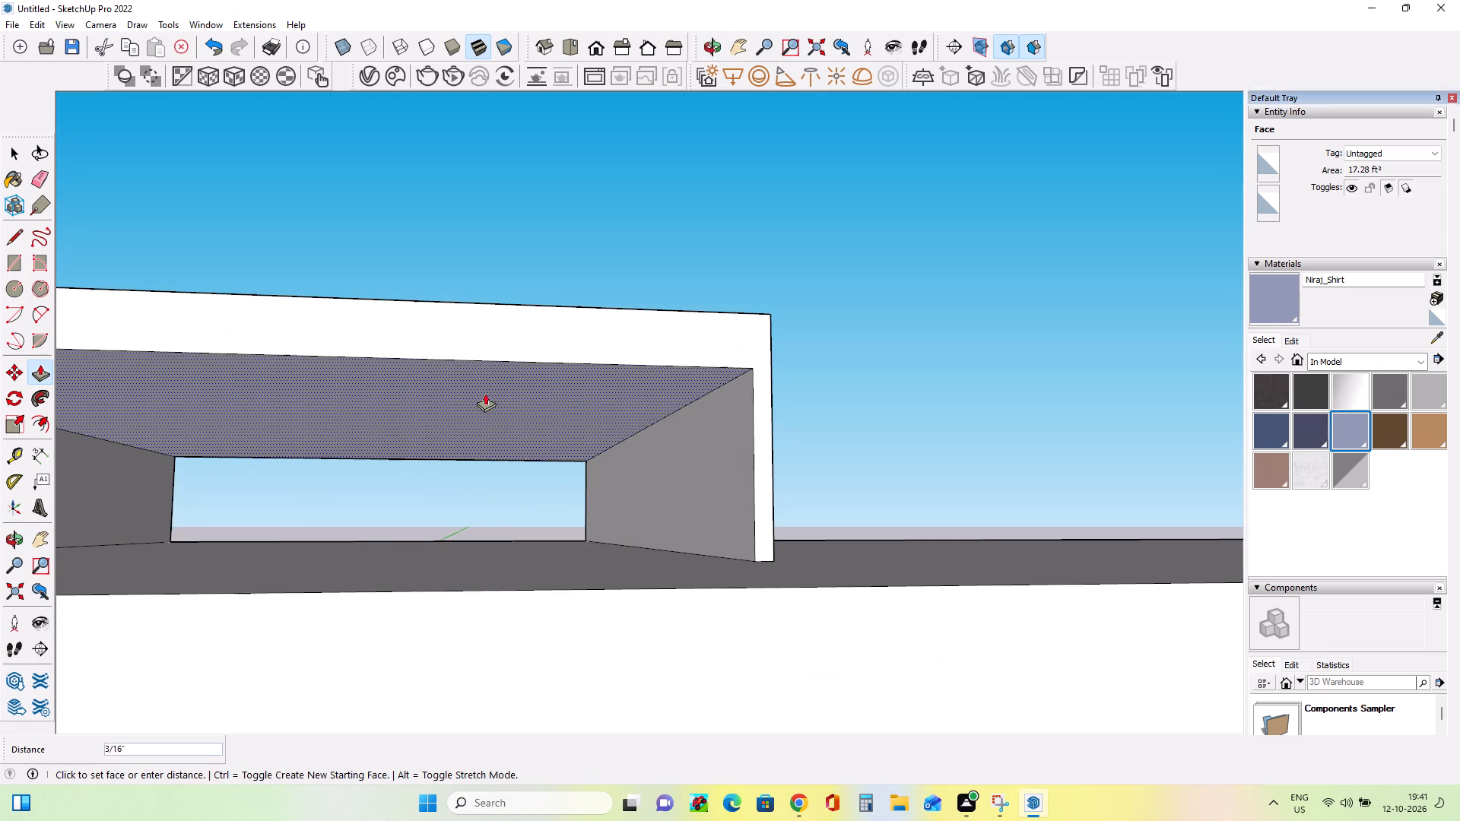
click(485, 372)
Examine the whole front facade and its upper frame against the reference image.
scroll(728, 478, down, 8)
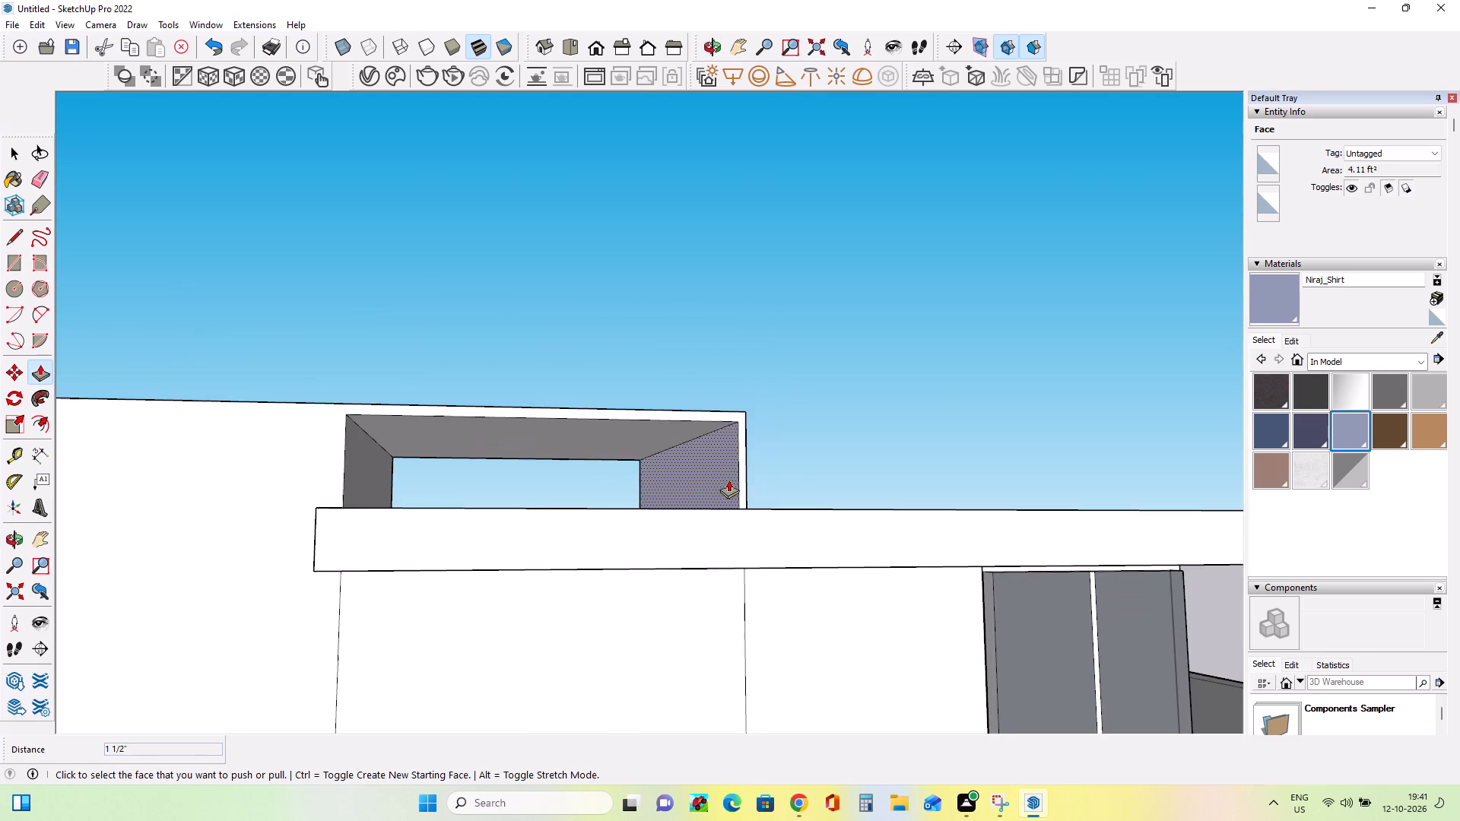
scroll(728, 480, down, 9)
middle_drag(728, 493, 703, 539)
scroll(697, 541, down, 4)
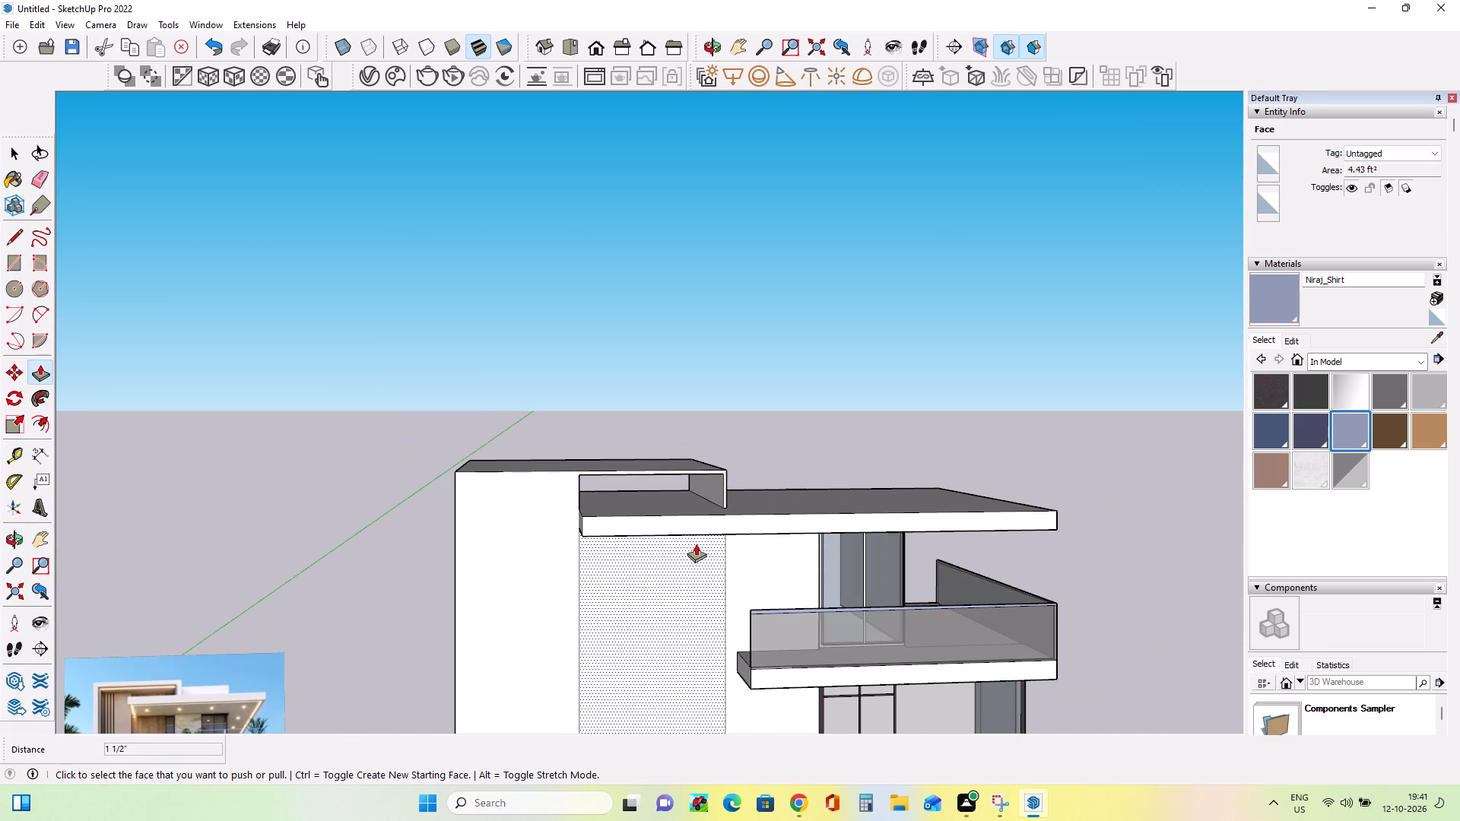
middle_drag(600, 588, 600, 603)
middle_drag(608, 524, 608, 528)
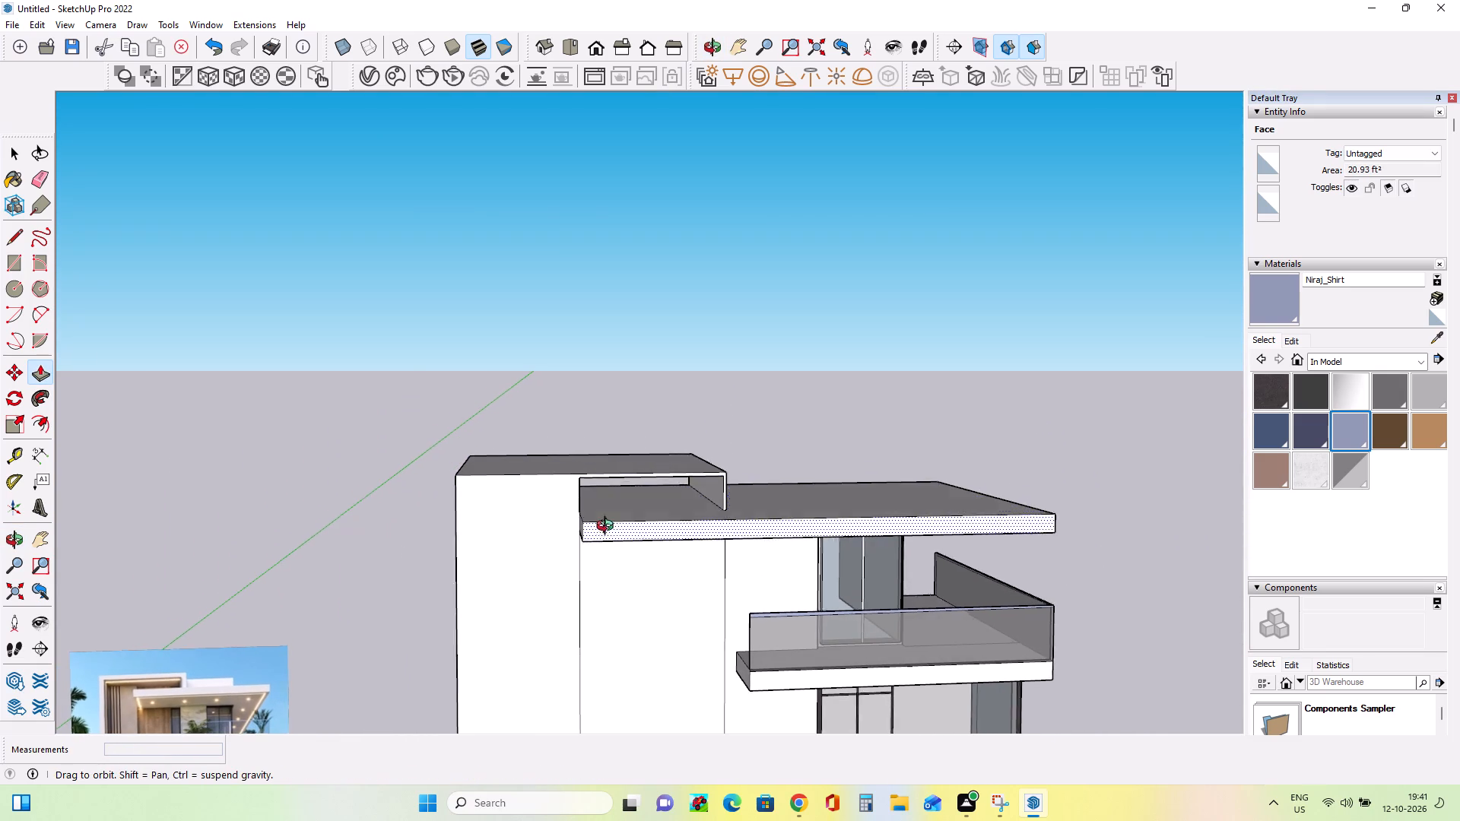
middle_drag(608, 528, 567, 513)
scroll(567, 513, down, 5)
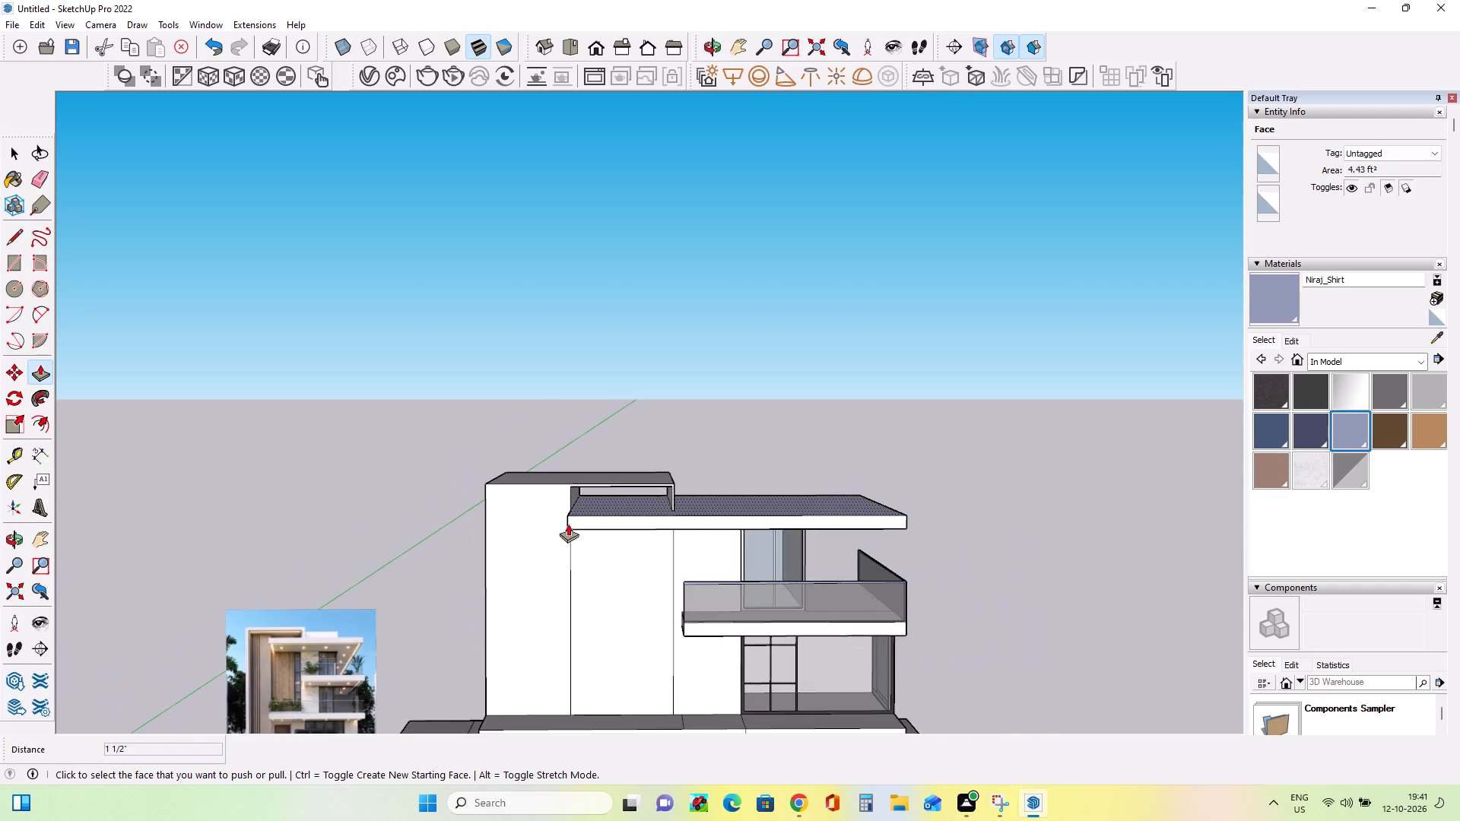
scroll(572, 529, down, 3)
middle_drag(545, 676, 647, 534)
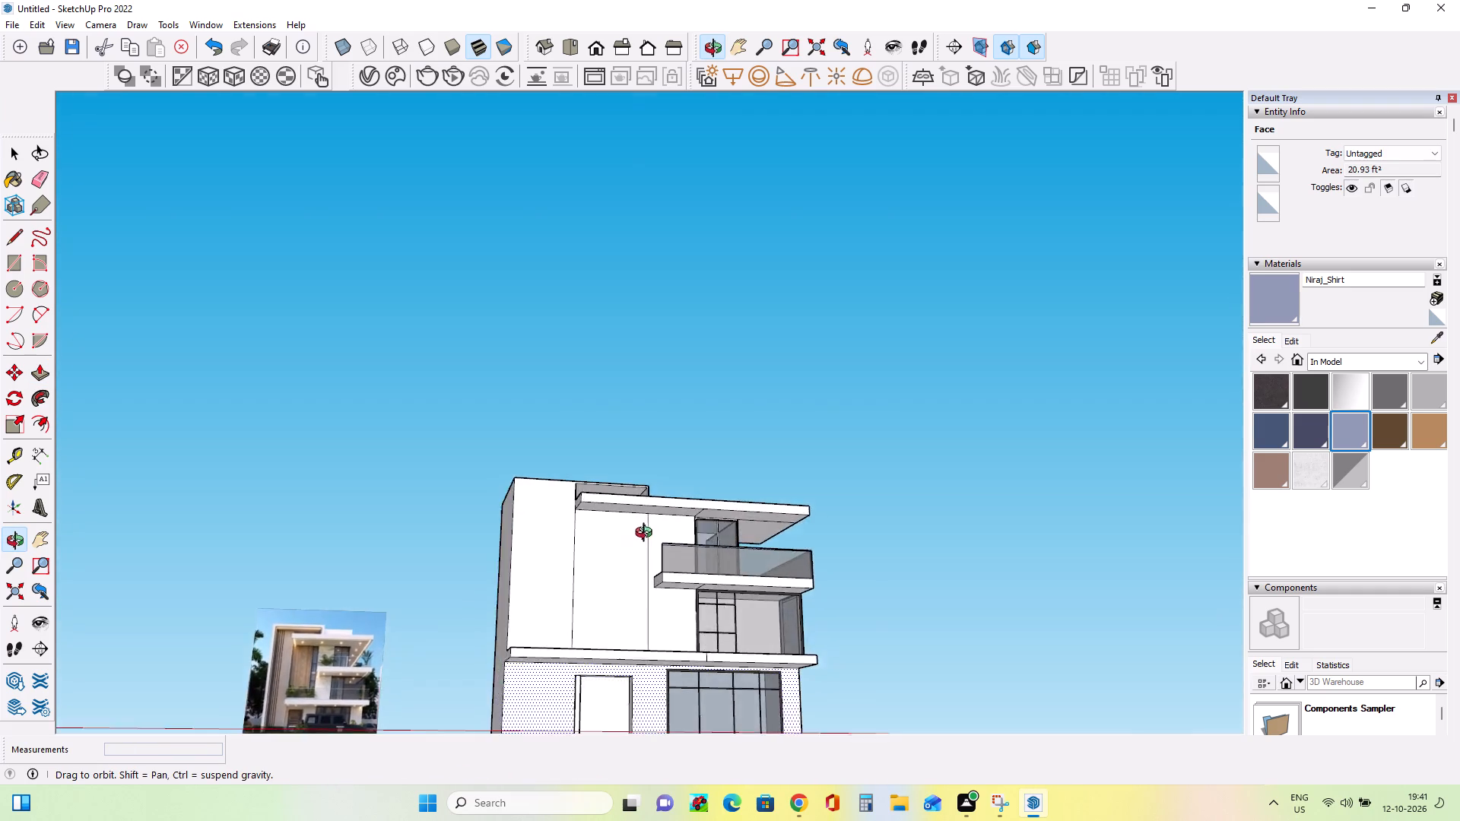
middle_drag(647, 534, 791, 583)
middle_drag(753, 600, 486, 622)
scroll(486, 622, down, 3)
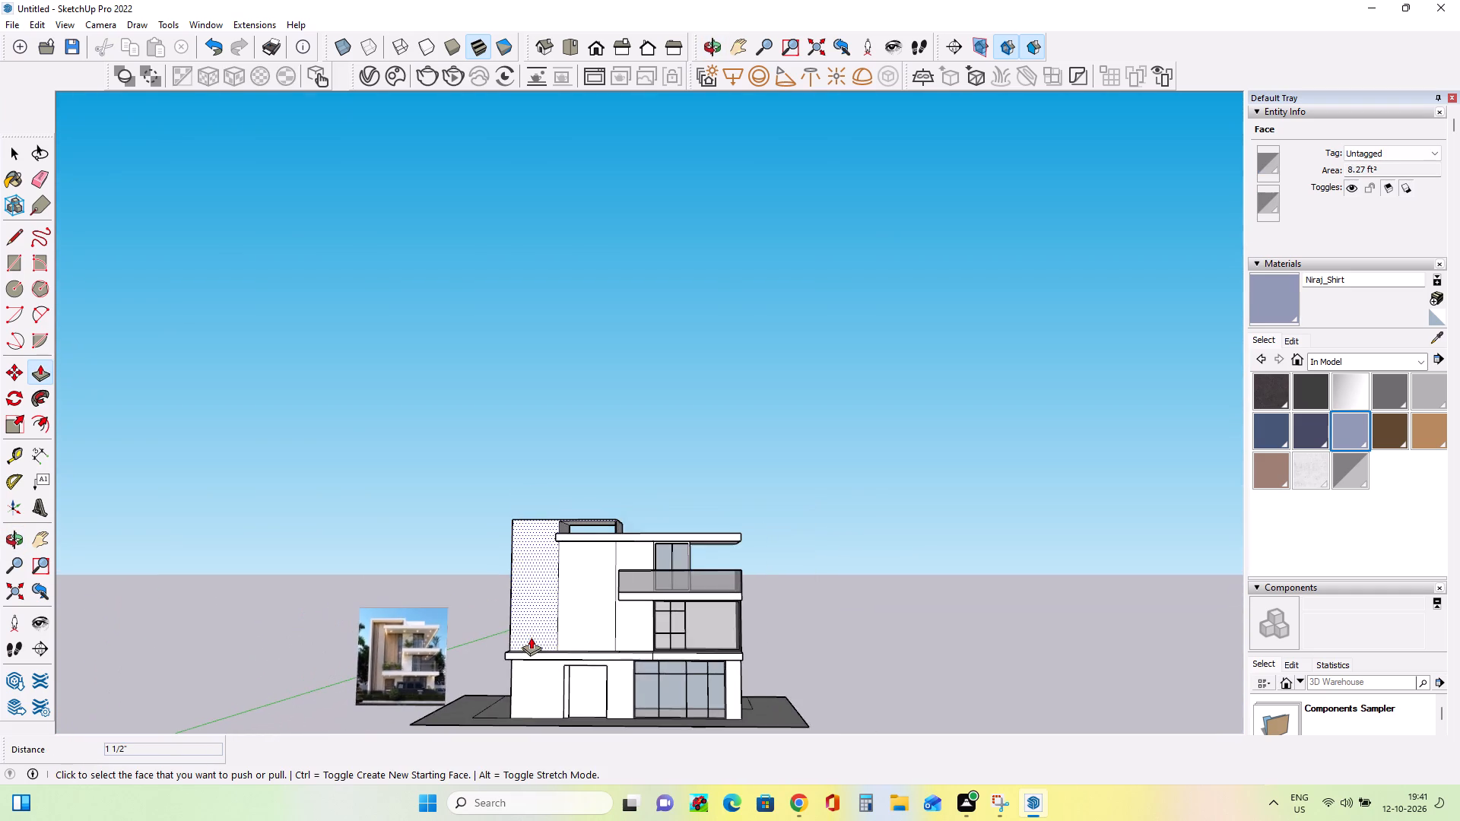
scroll(535, 637, down, 3)
scroll(538, 657, up, 10)
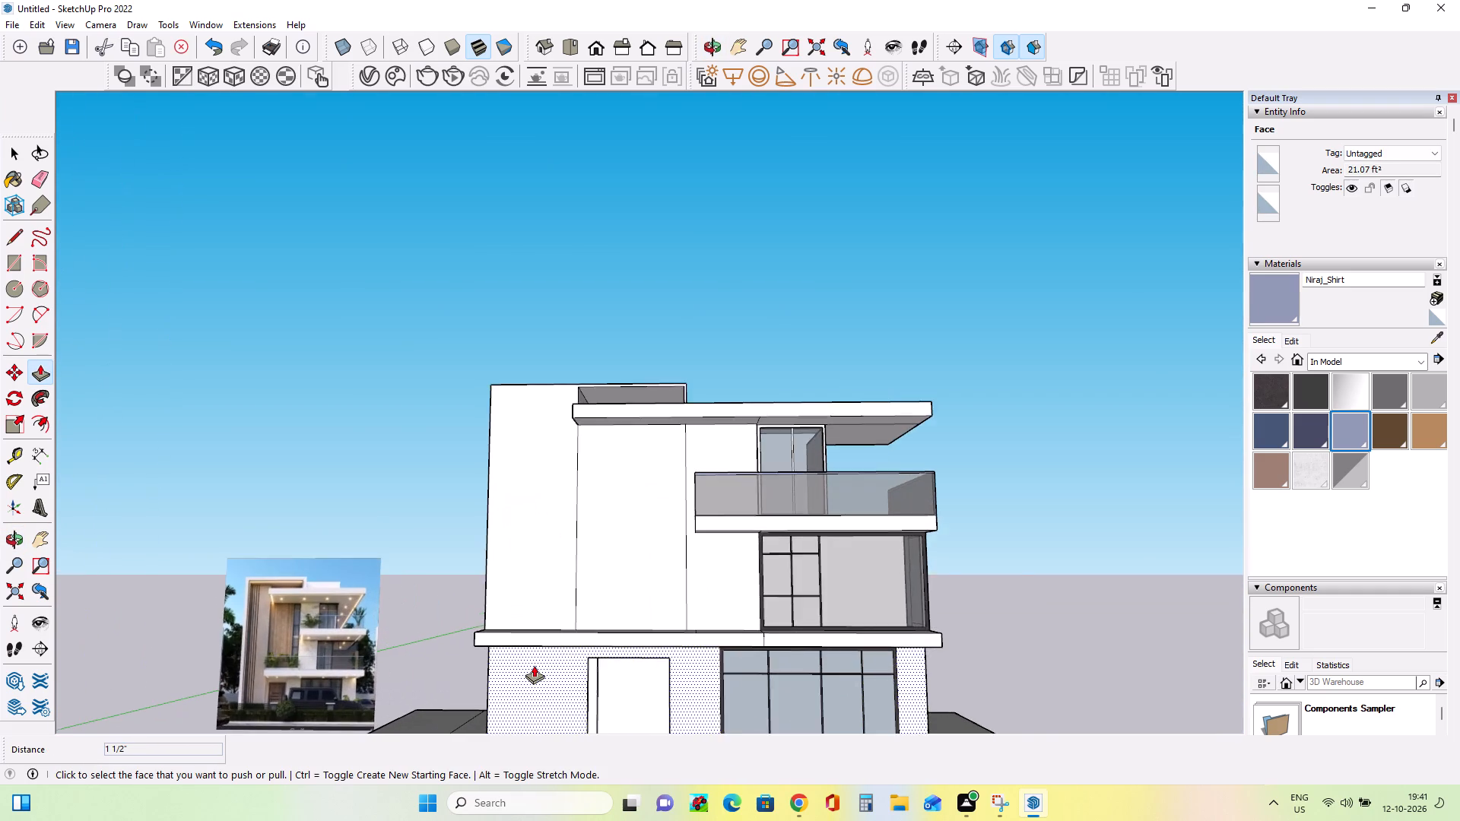
scroll(534, 665, up, 3)
Push/Pull the front face of the raised side volume back about 8 5/16".
middle_drag(544, 645, 846, 598)
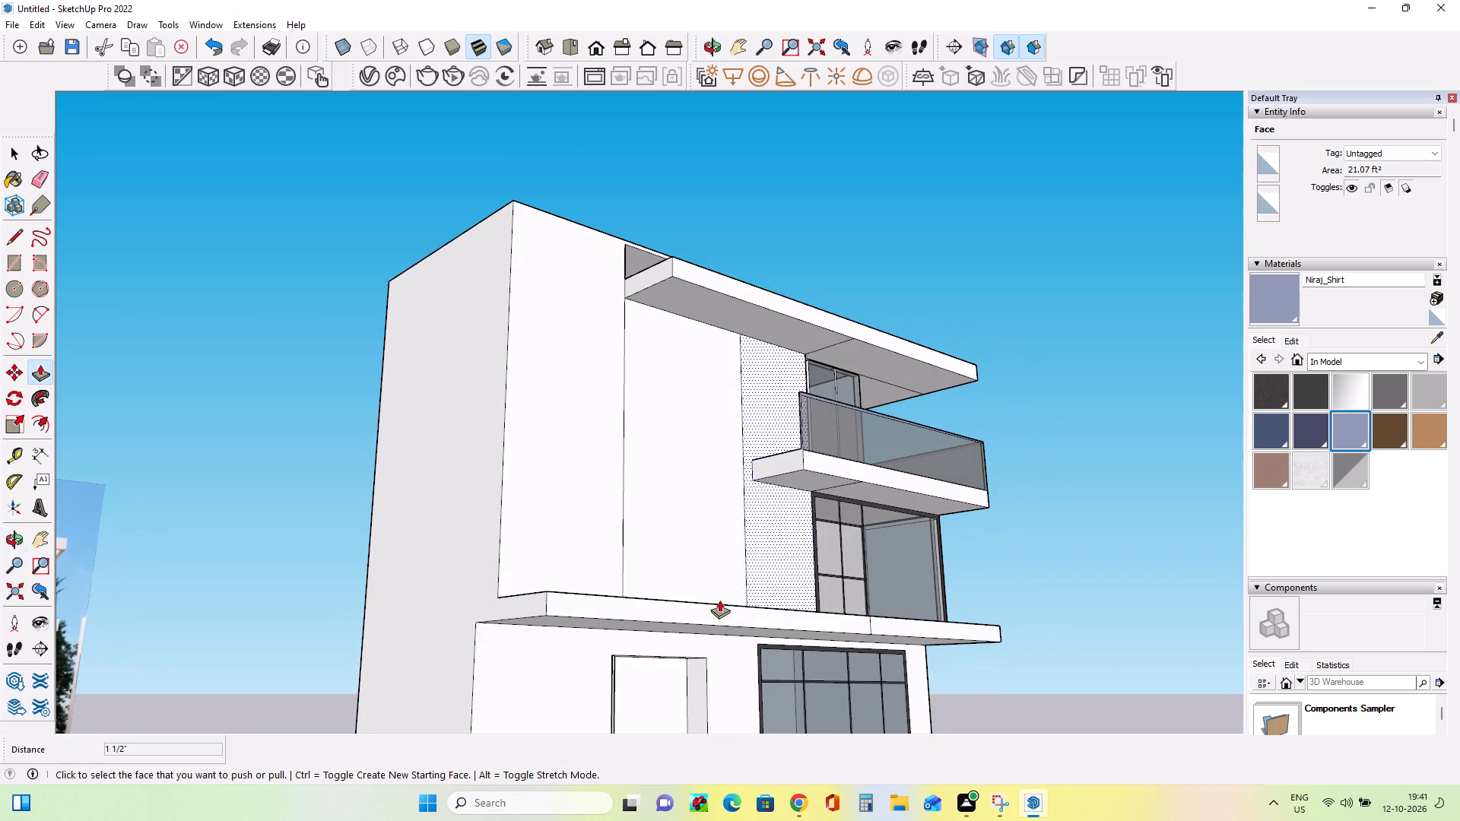
click(523, 564)
click(491, 641)
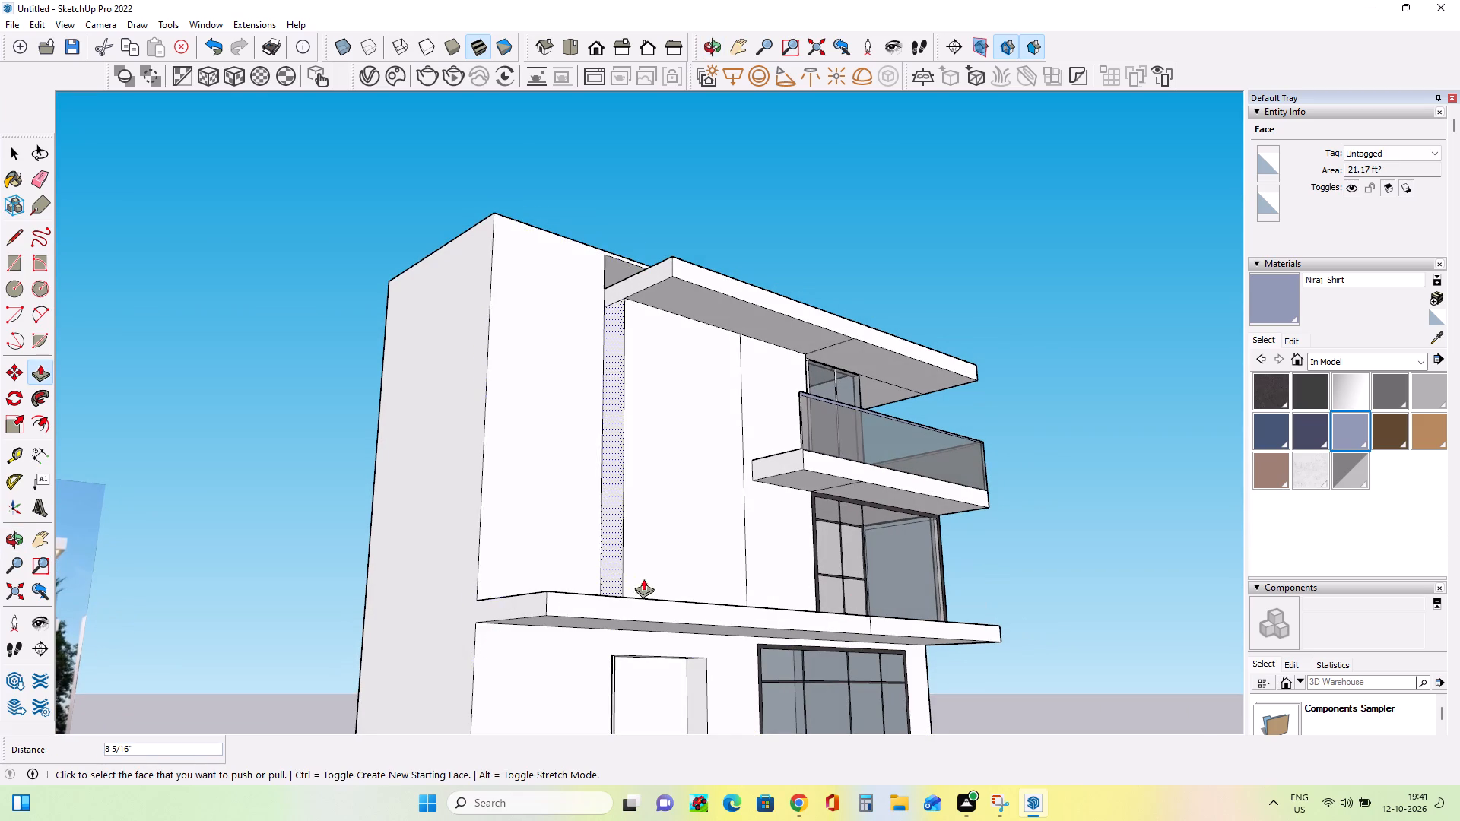
Push/Pull the front wall panel beside the raised side volume back about 7 3/4".
middle_drag(643, 582, 459, 629)
scroll(618, 560, down, 4)
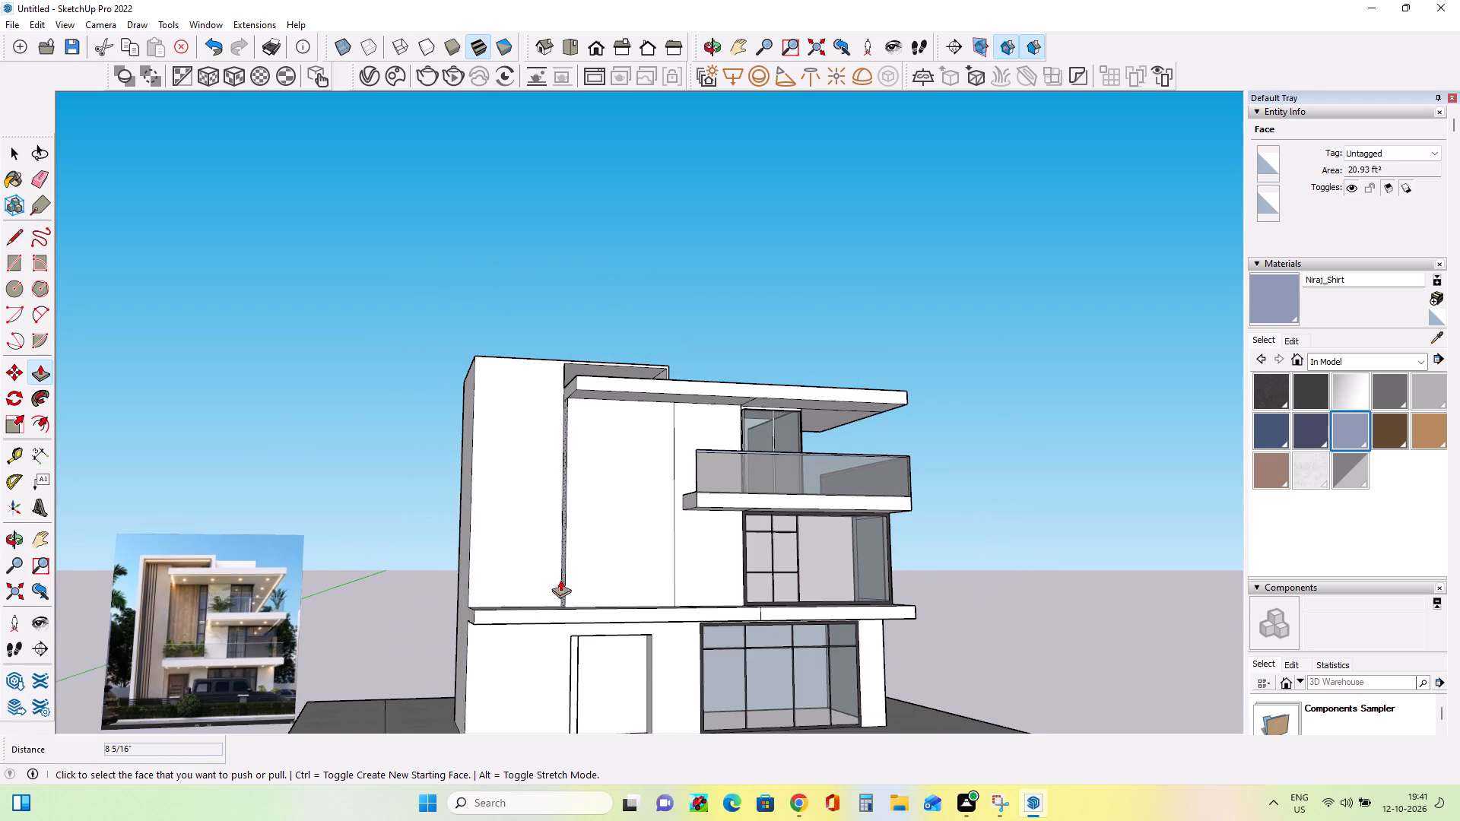
scroll(170, 660, up, 8)
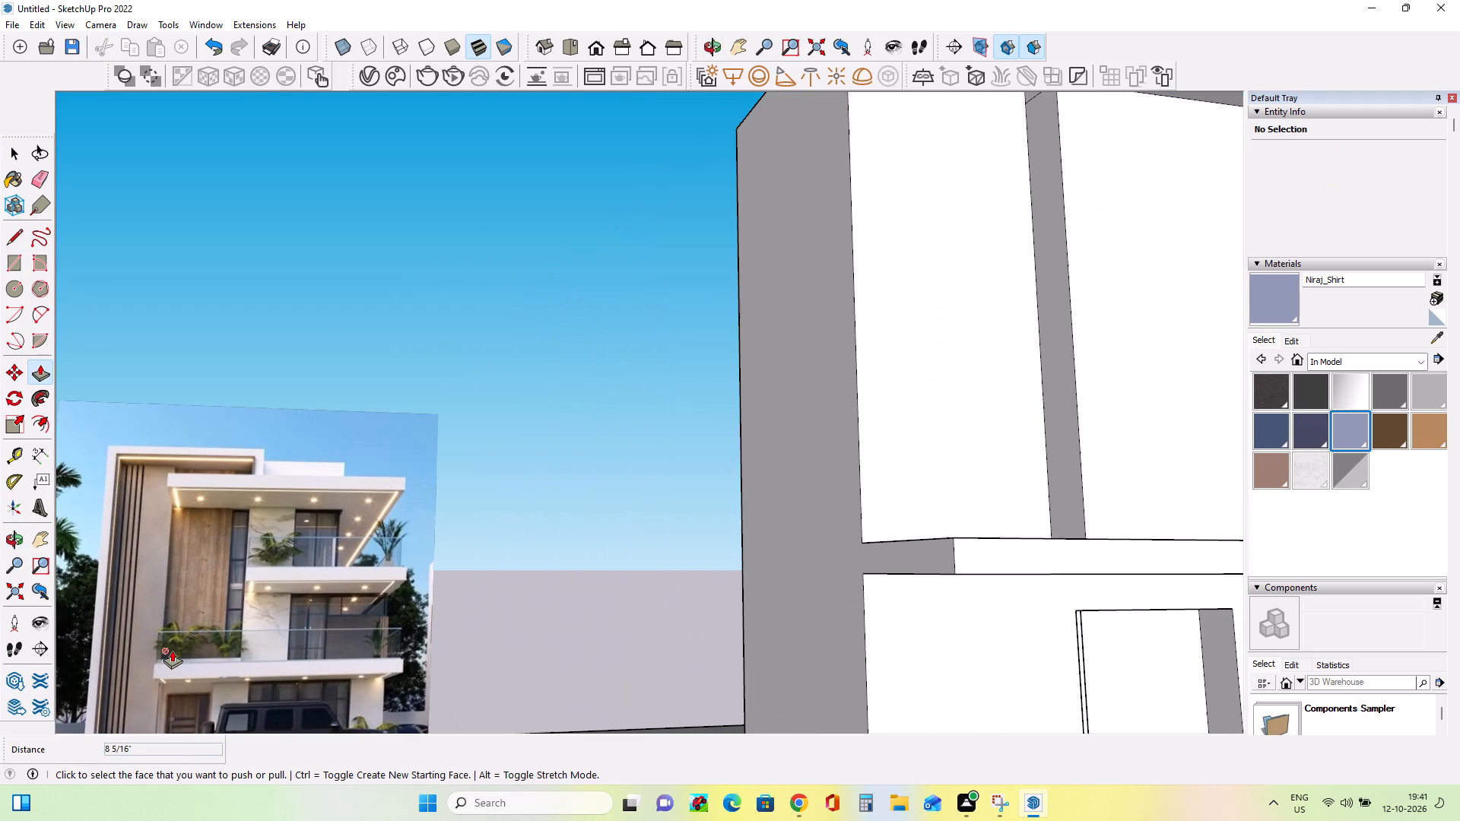
scroll(172, 650, down, 3)
middle_drag(176, 645, 169, 666)
scroll(176, 659, down, 1)
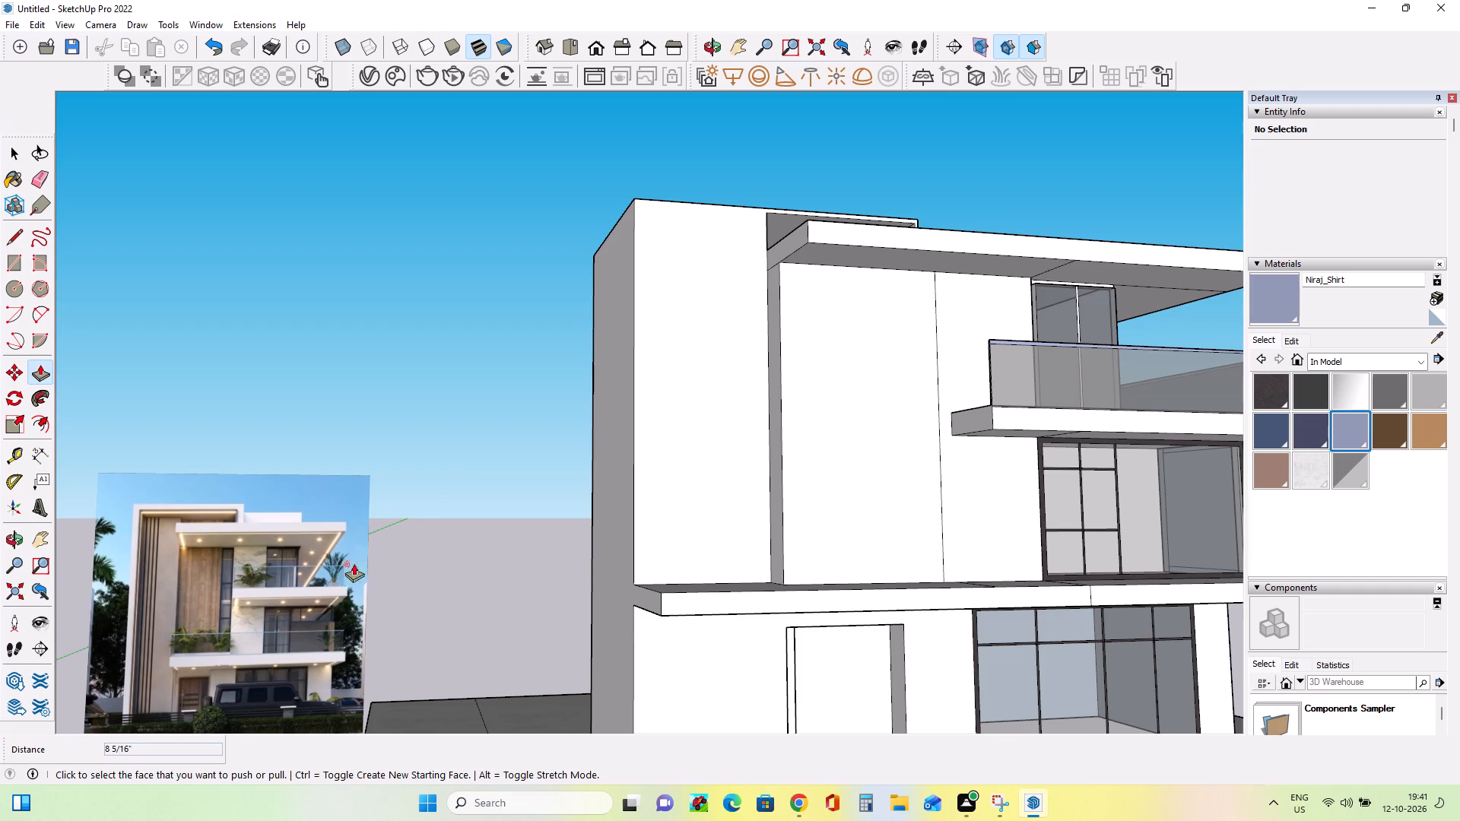
middle_drag(478, 488, 394, 519)
click(866, 484)
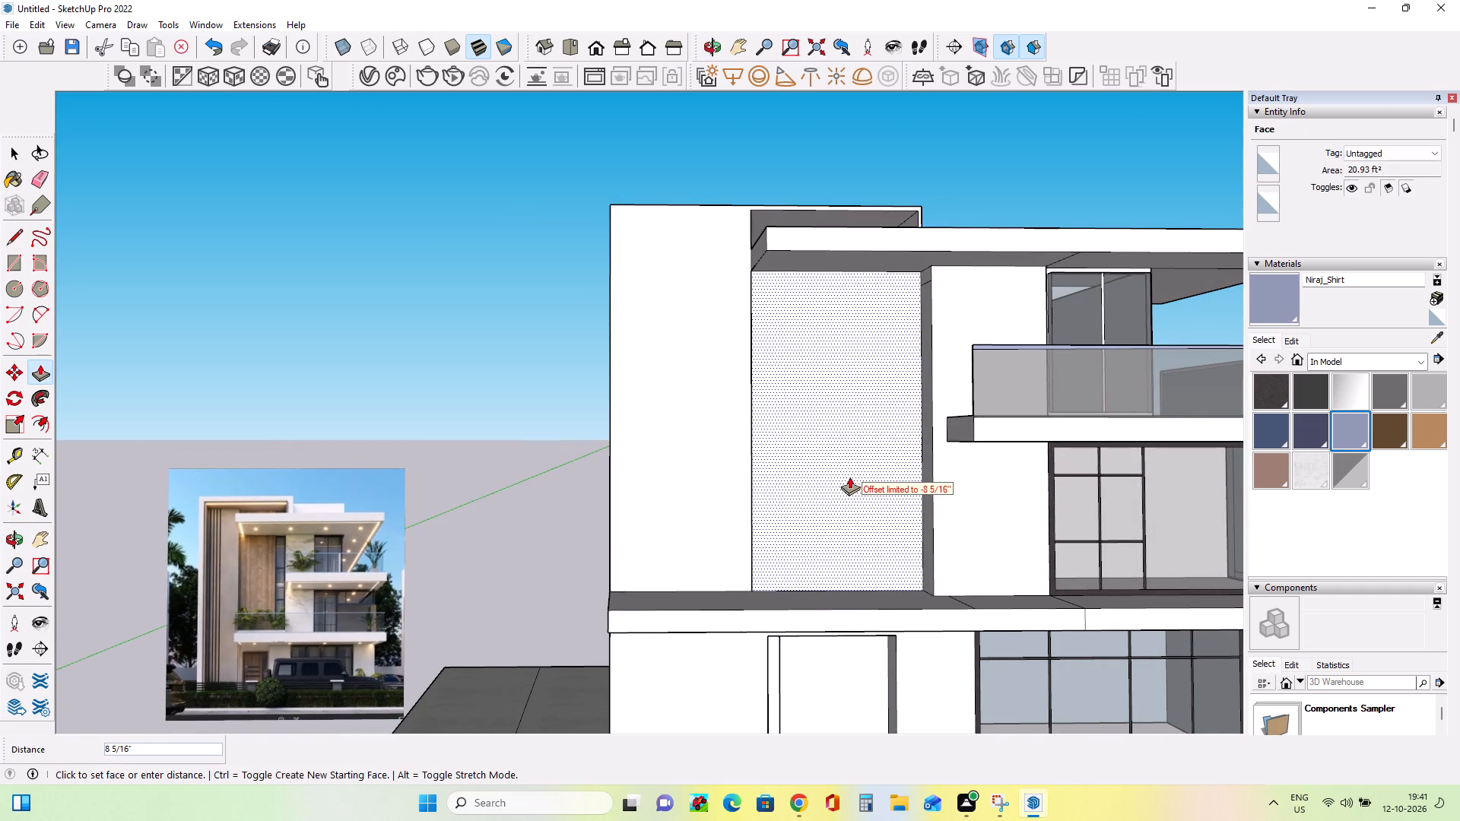
click(859, 481)
Push/Pull the same front wall panel further back by about 3 9/16" to recess it behind the side volume.
middle_drag(896, 522, 811, 546)
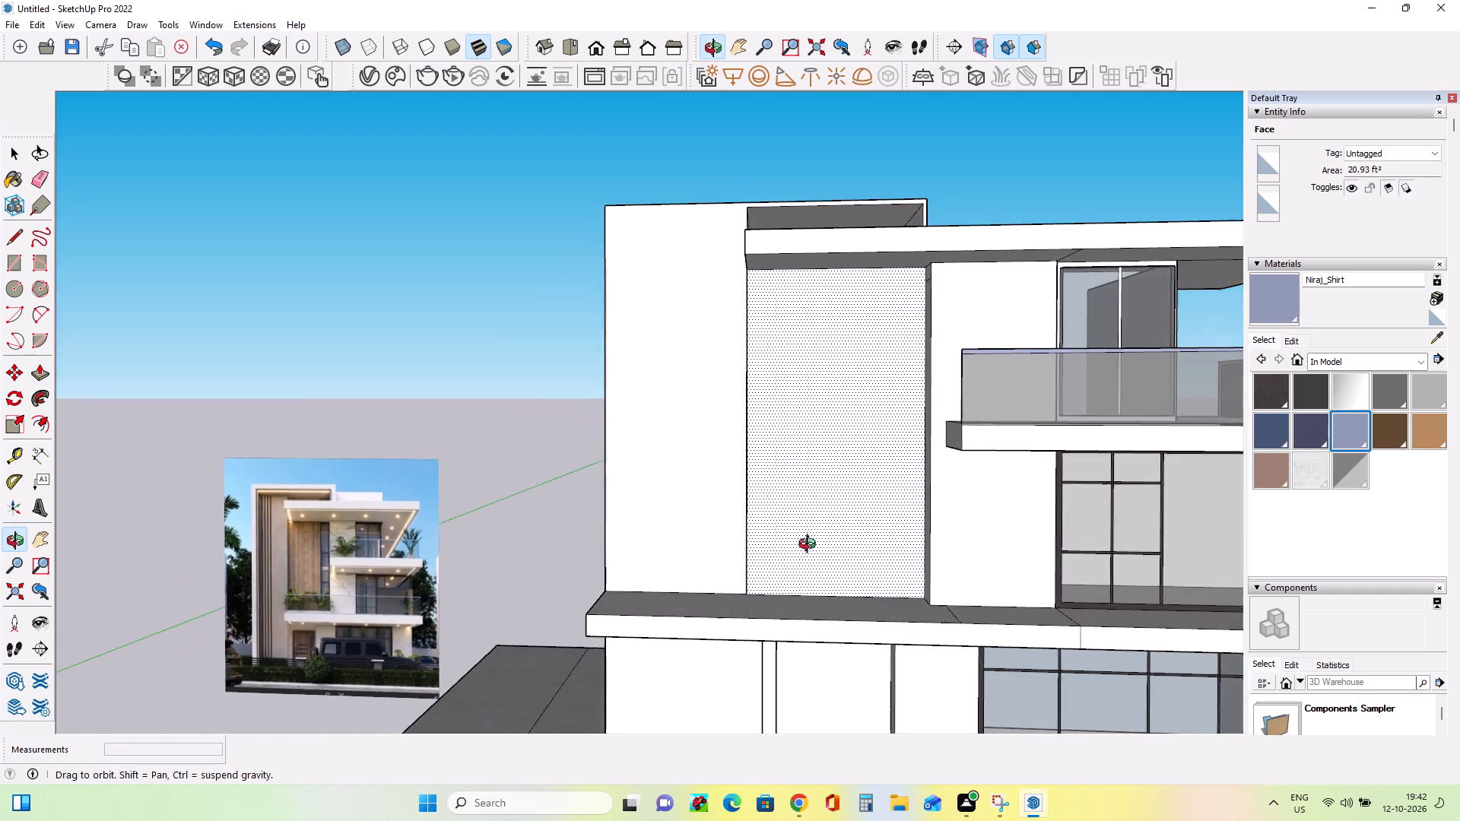
middle_drag(811, 546, 679, 576)
scroll(679, 576, up, 1)
middle_drag(868, 554, 1179, 543)
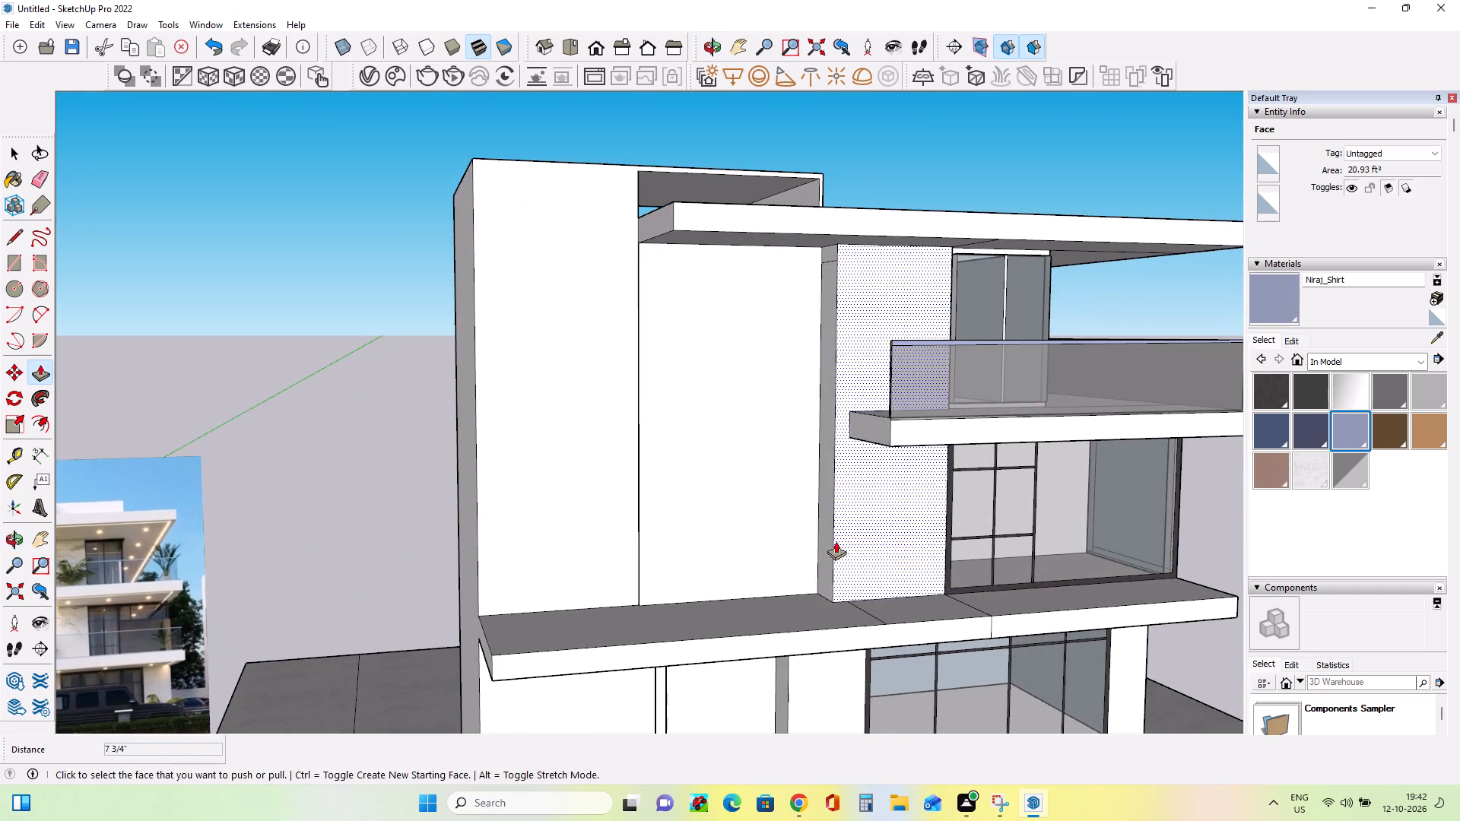
middle_drag(847, 521, 541, 542)
click(624, 498)
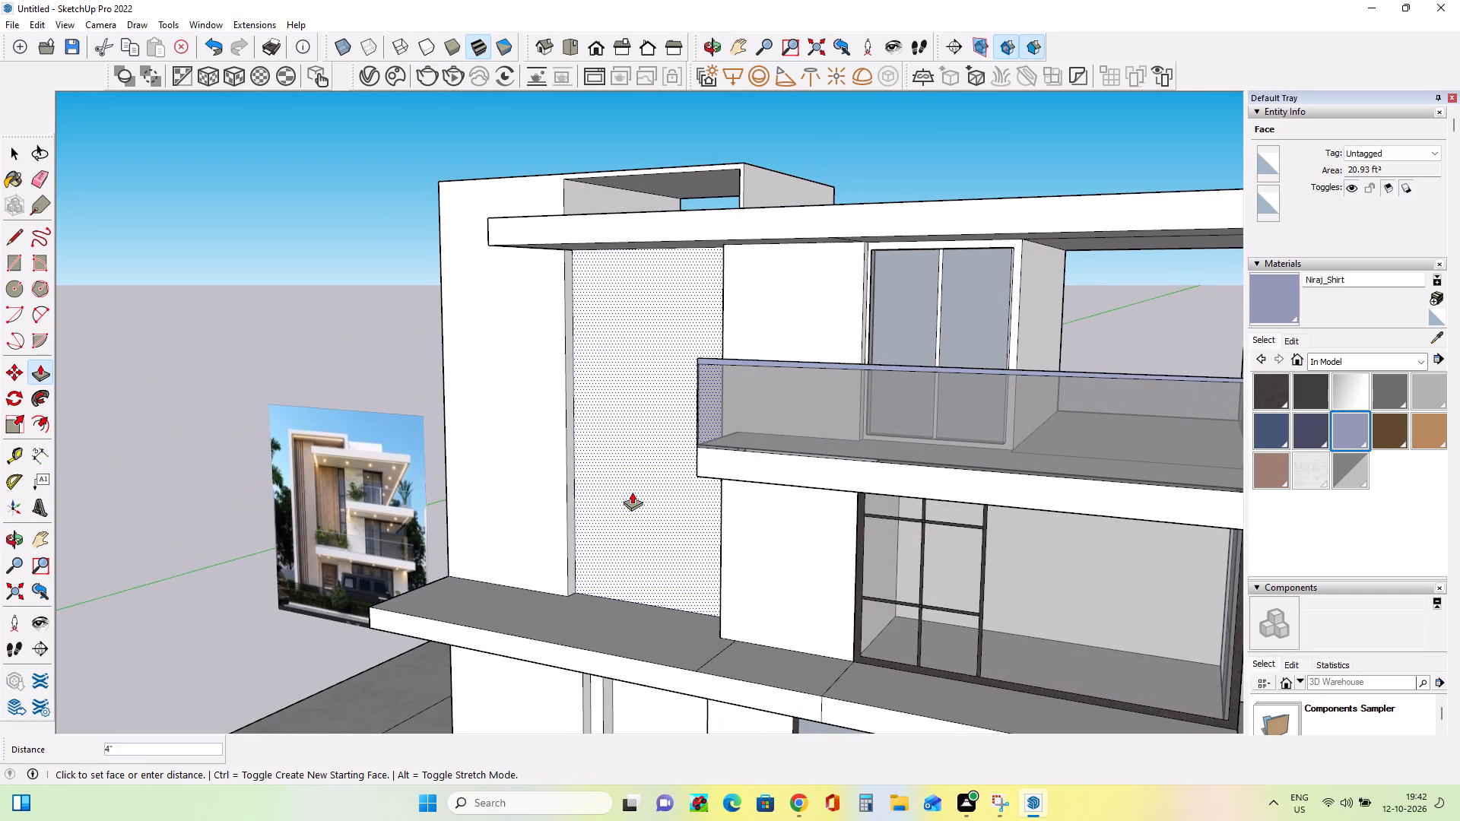
click(632, 495)
Draw a narrow rectangle about 3' 5 11/16" by 2 5/8" along the ground-floor wall's outer edge, from its base corner to the slab underside.
middle_drag(533, 532, 655, 521)
scroll(671, 515, down, 4)
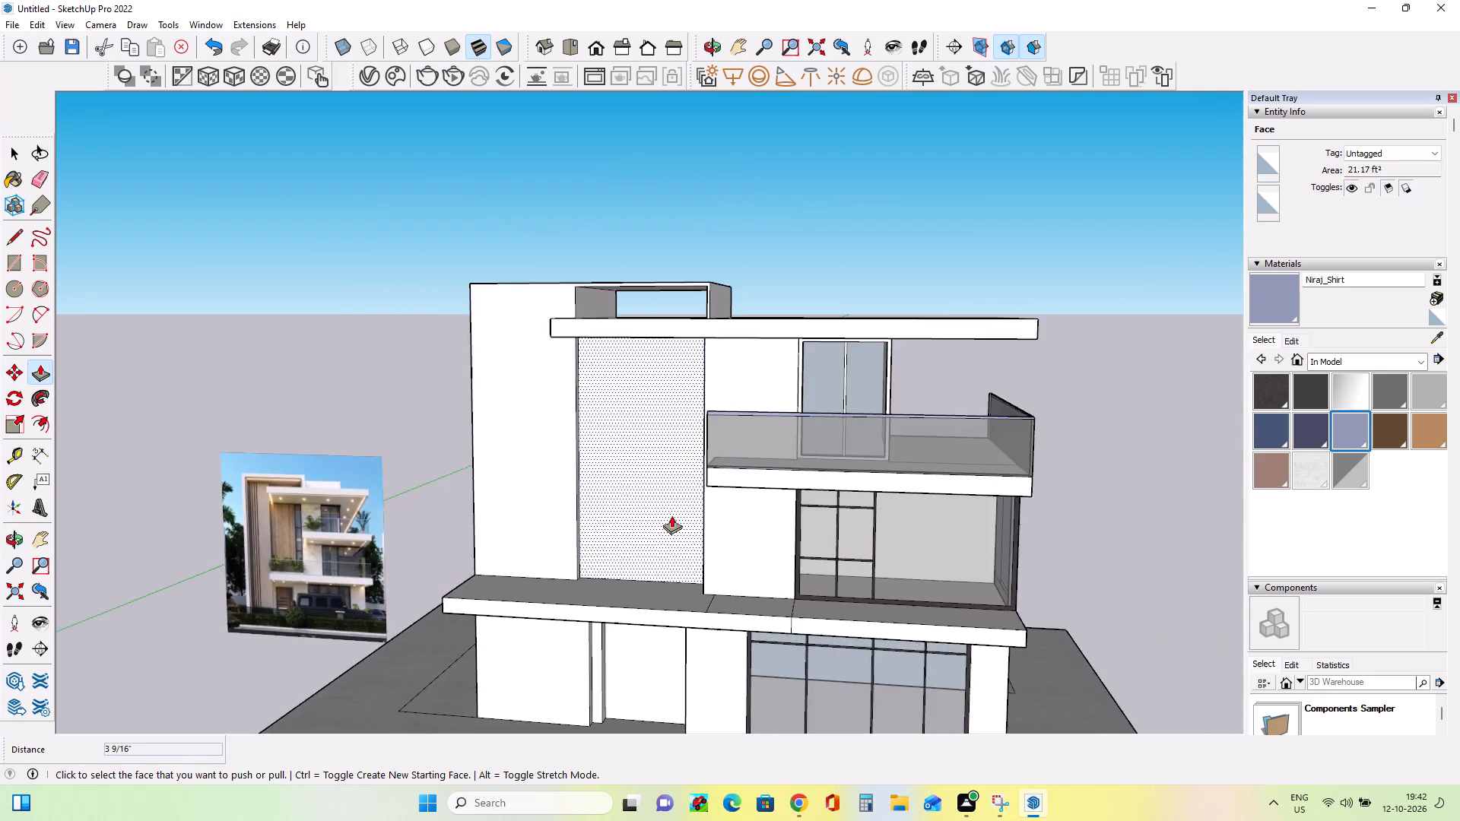
scroll(671, 515, down, 4)
scroll(557, 696, up, 7)
middle_drag(559, 661, 578, 666)
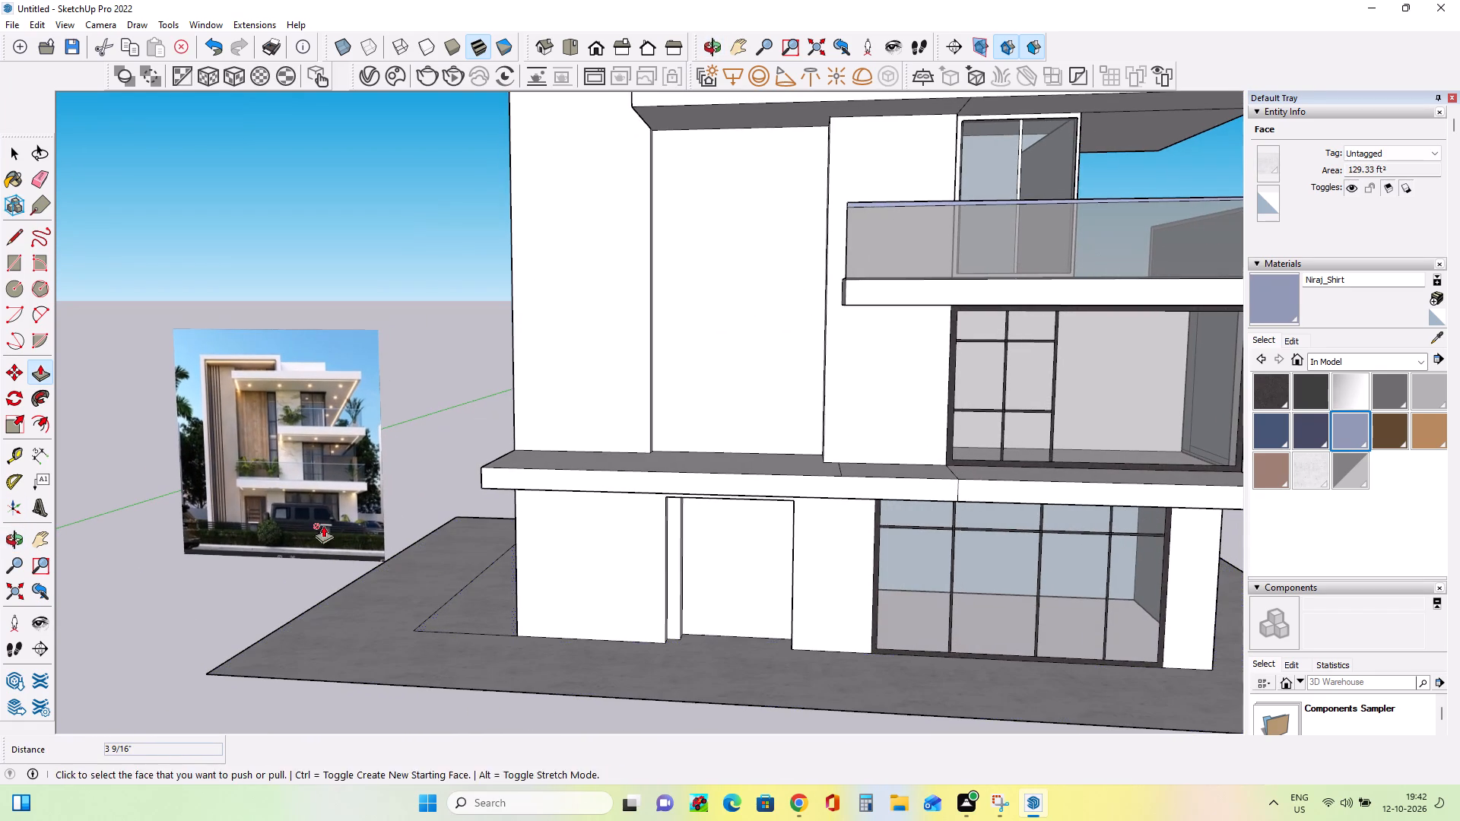
click(15, 255)
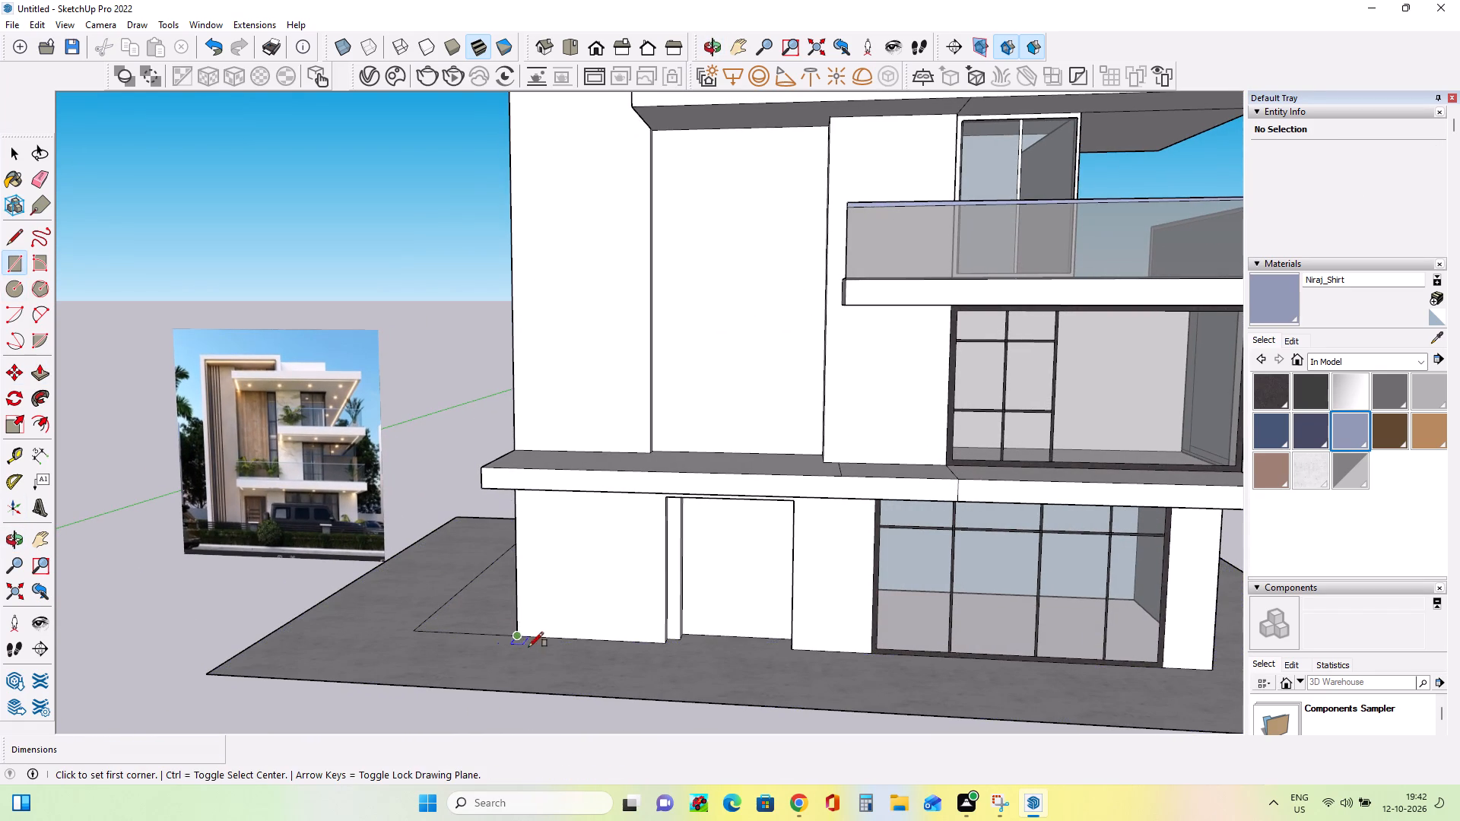
click(511, 639)
middle_drag(529, 501, 605, 337)
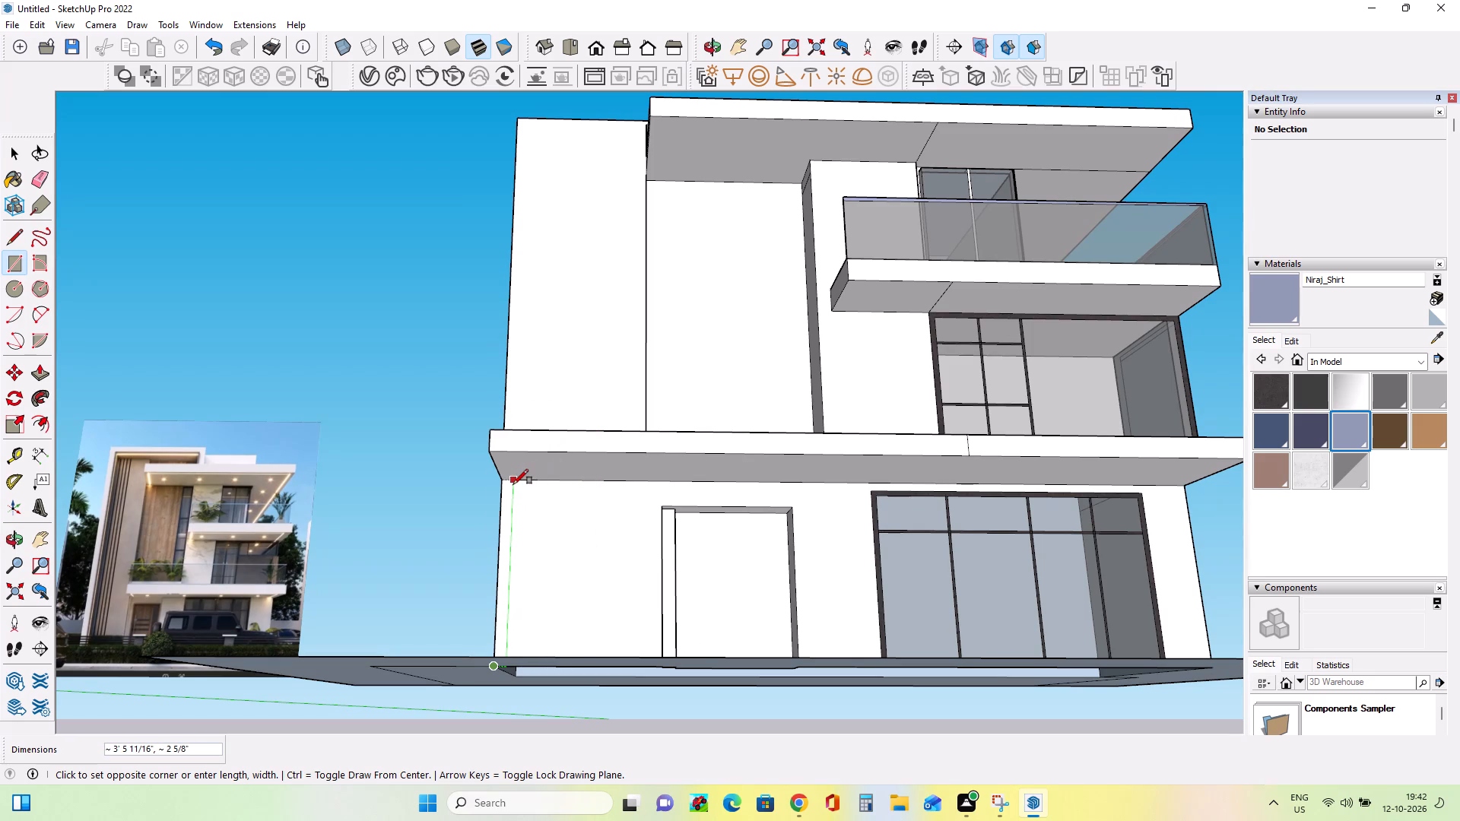
click(513, 484)
Draw a matching strip about 8' 3 1/4" by 2 5/8" up the front wall's outer edge, from below the slab to the top corner.
middle_drag(617, 485, 557, 594)
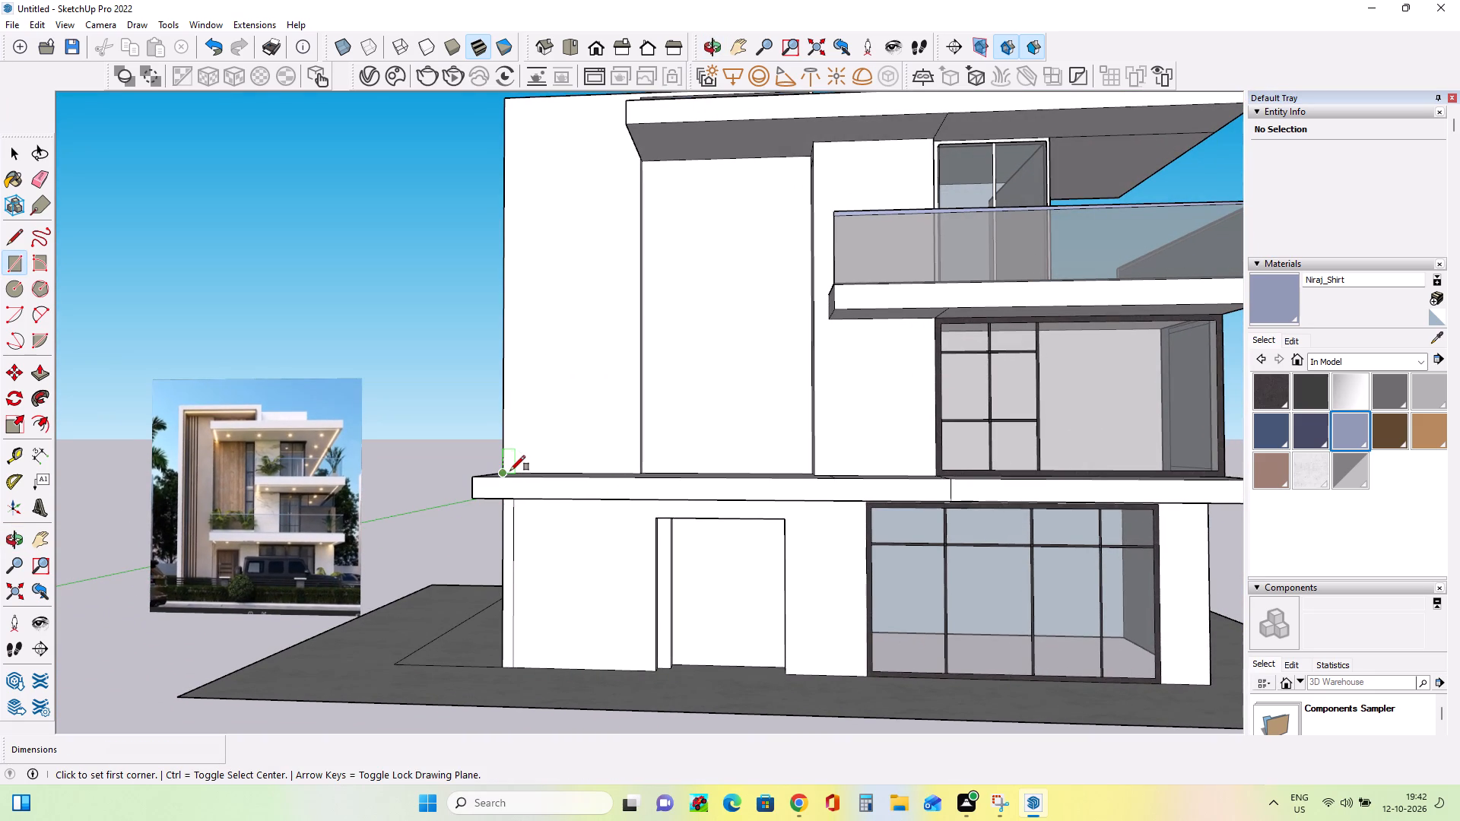
scroll(513, 474, up, 7)
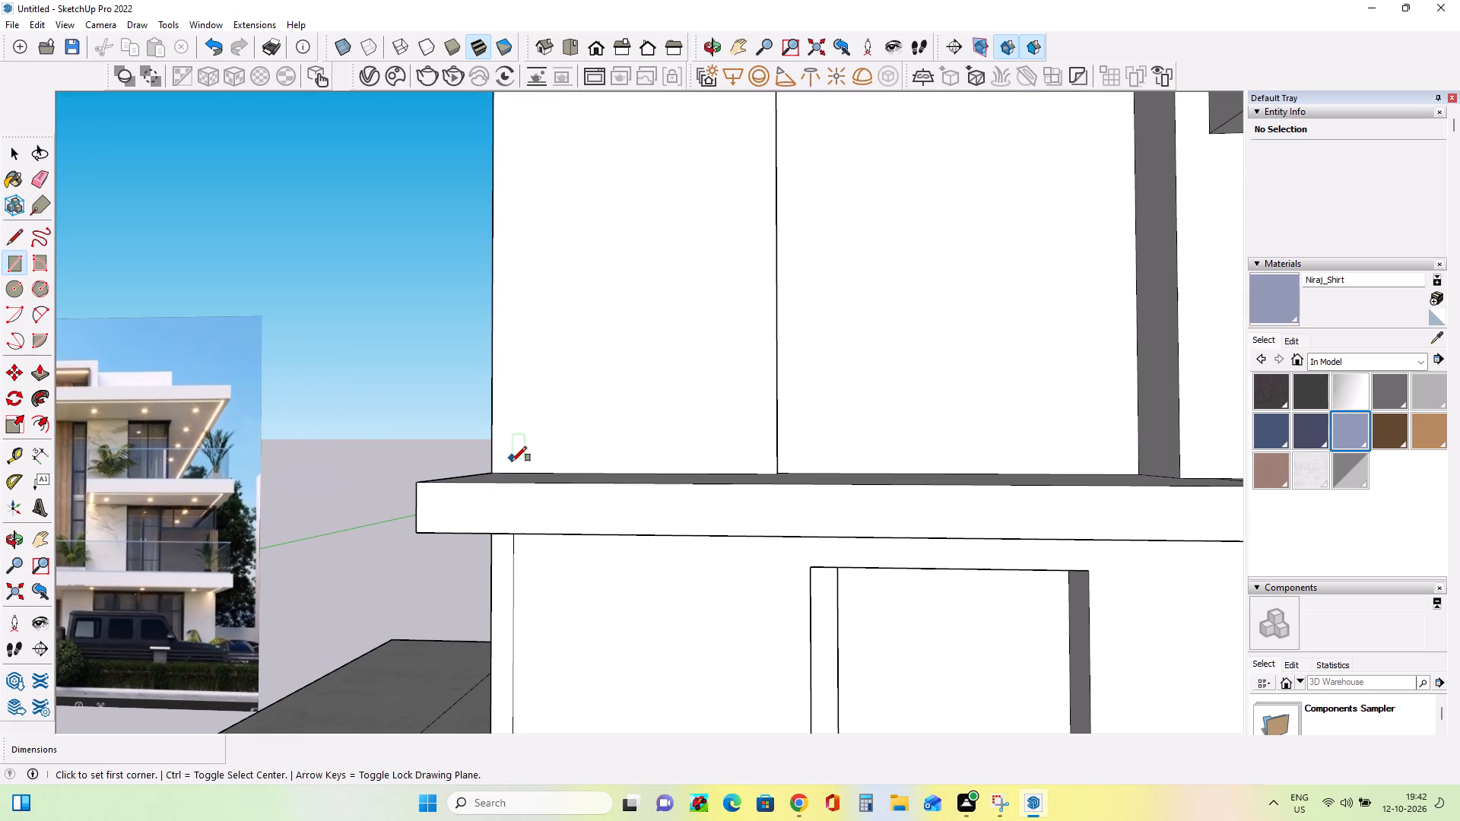
click(516, 548)
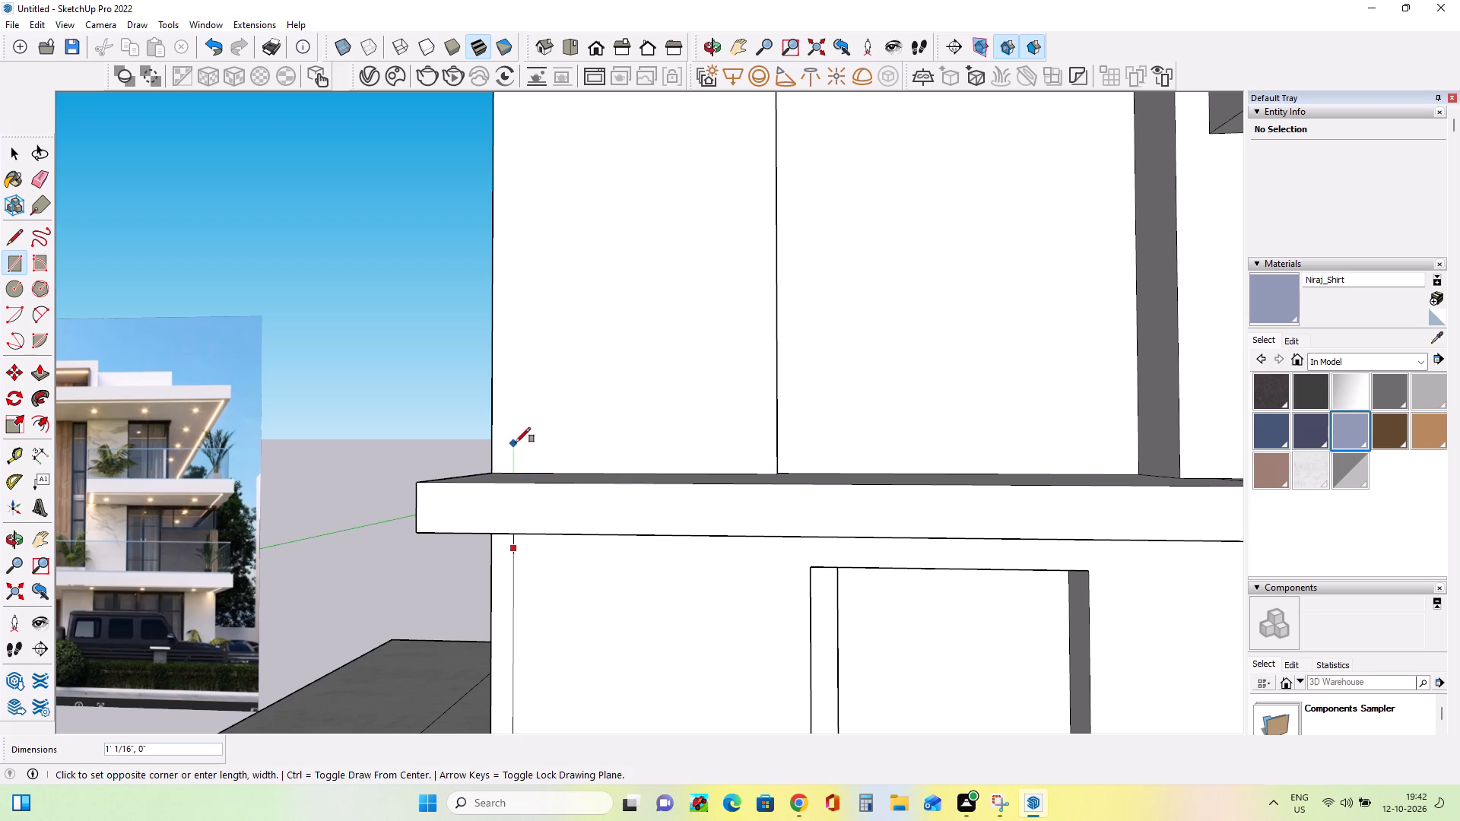
scroll(519, 420, down, 20)
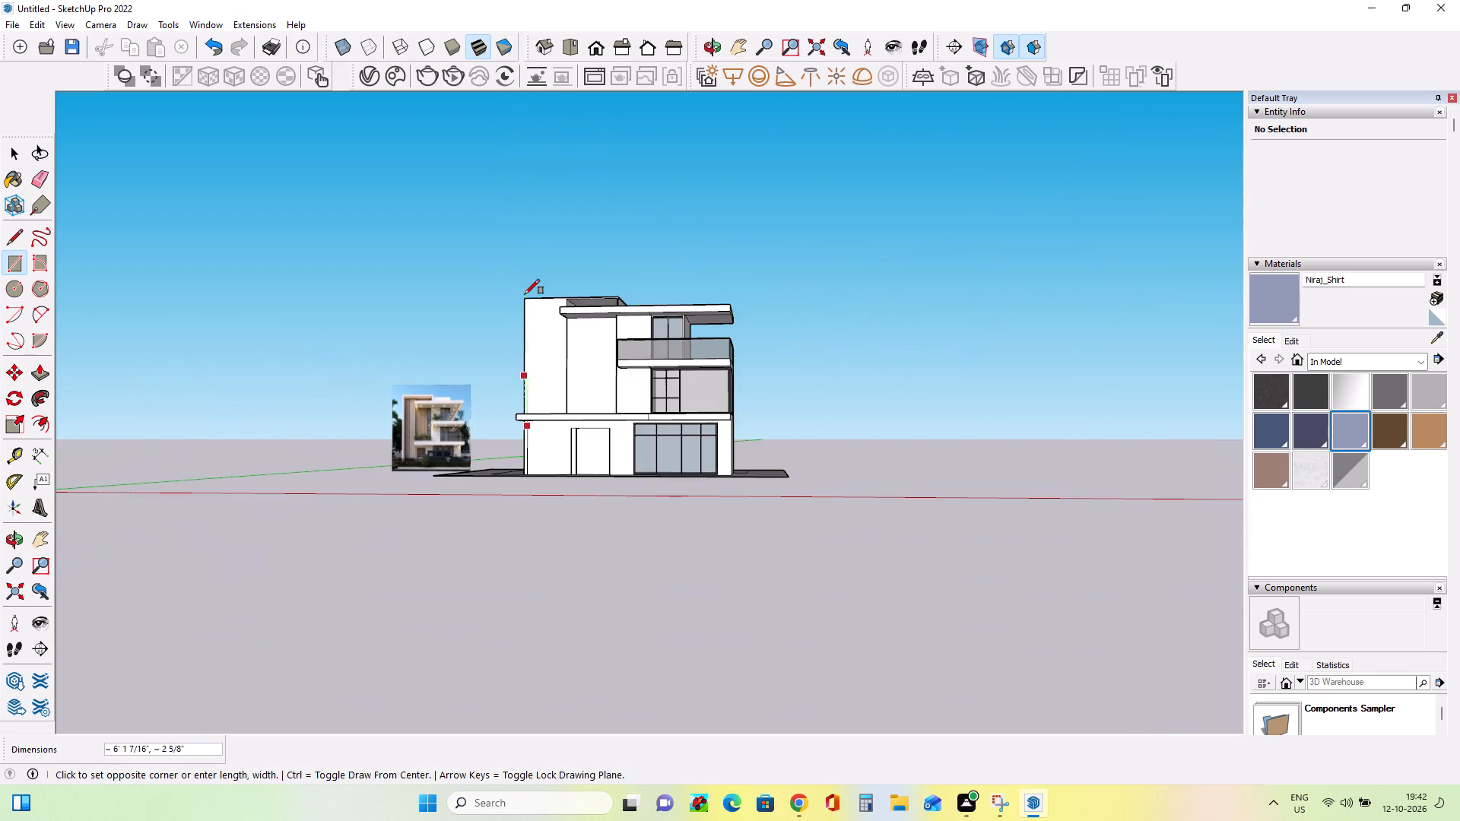
scroll(526, 283, up, 5)
scroll(530, 309, down, 1)
scroll(530, 309, up, 7)
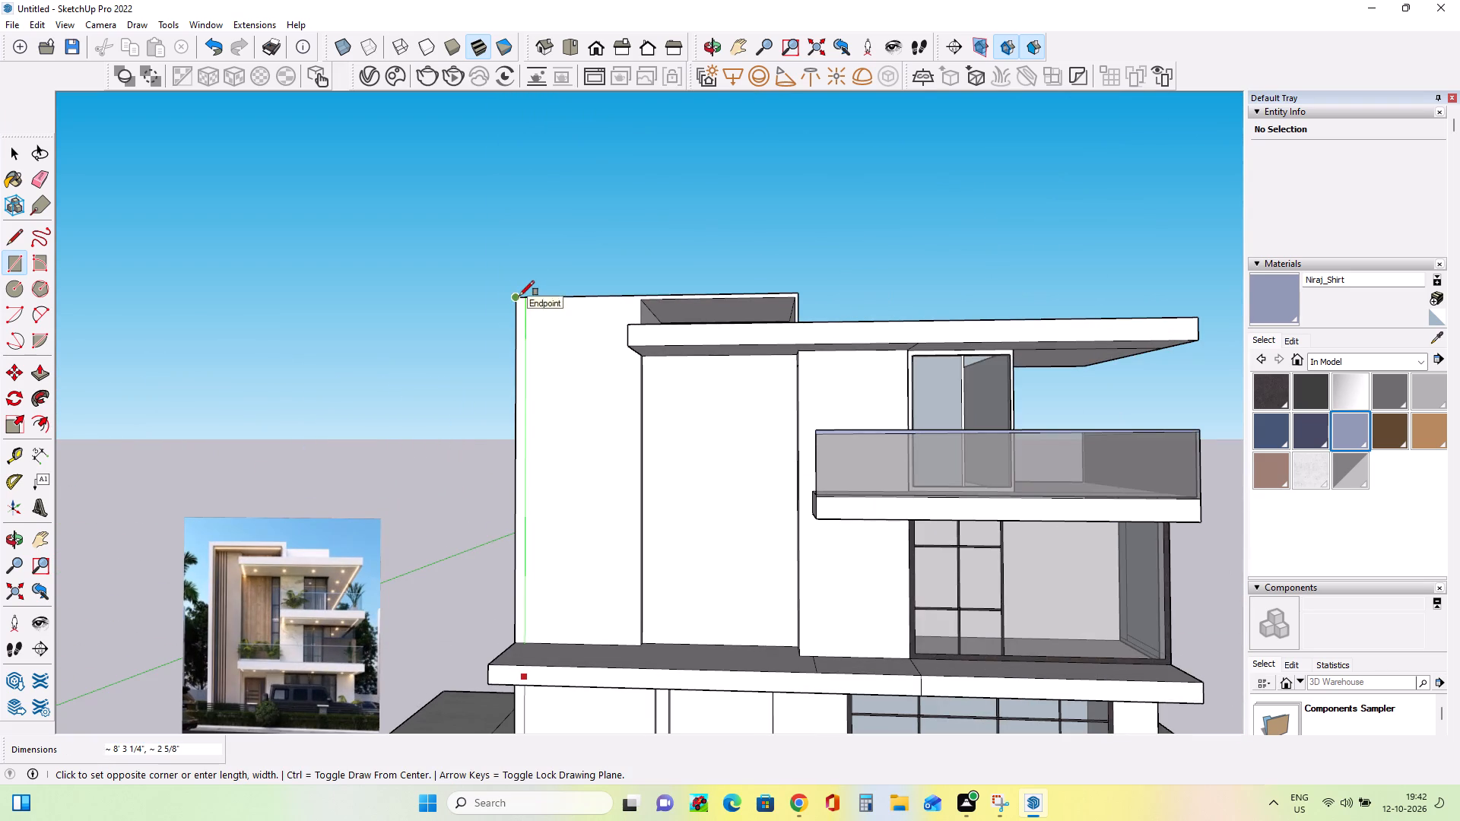
click(519, 296)
Push/Pull the side end face of the slab above the ground floor inward, away from the outer edge of the tall side volume.
scroll(602, 413, up, 1)
middle_drag(601, 416, 595, 423)
scroll(595, 423, down, 1)
middle_drag(406, 447, 414, 461)
click(39, 368)
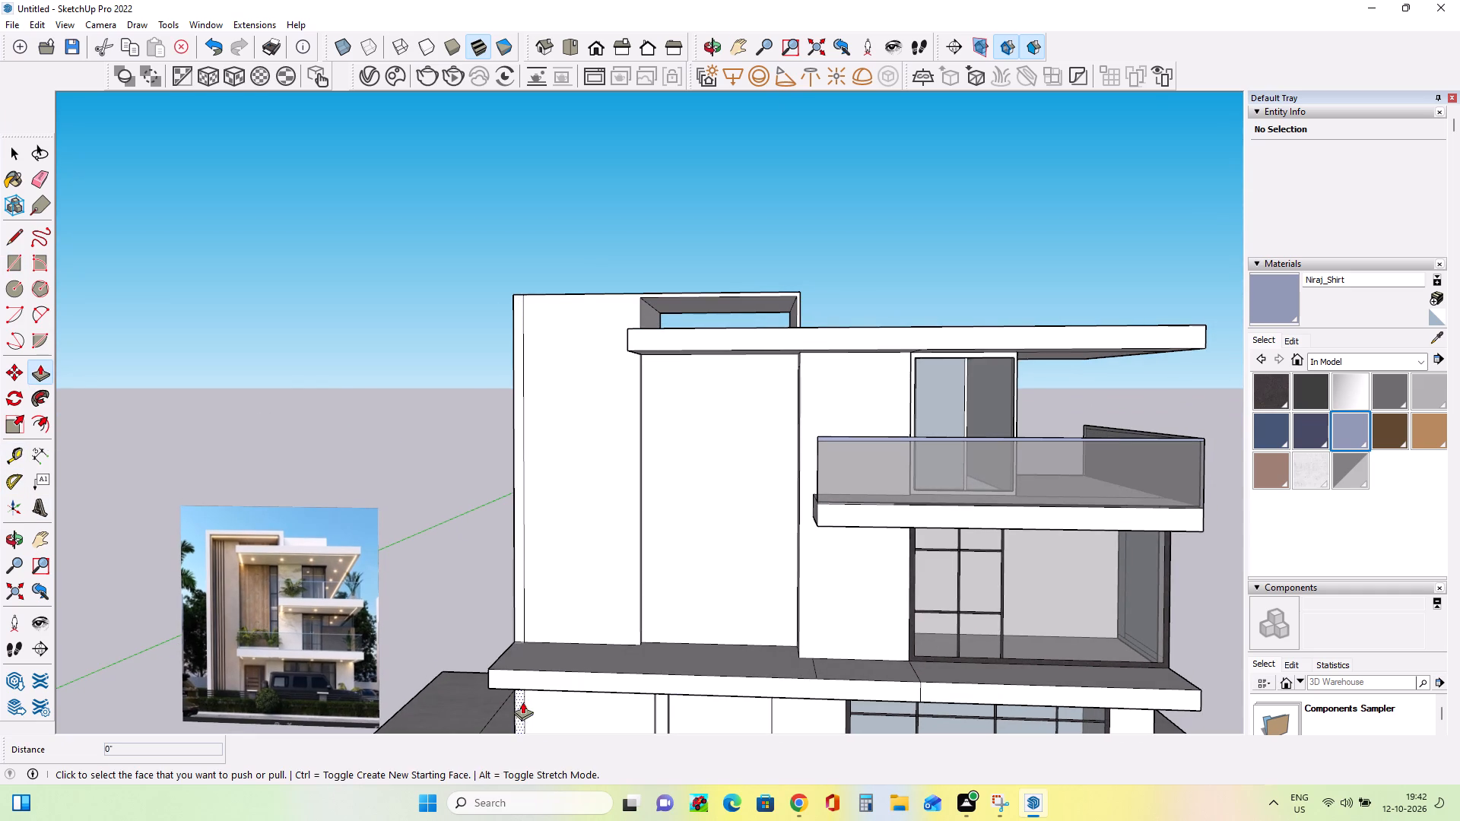
scroll(518, 607, down, 9)
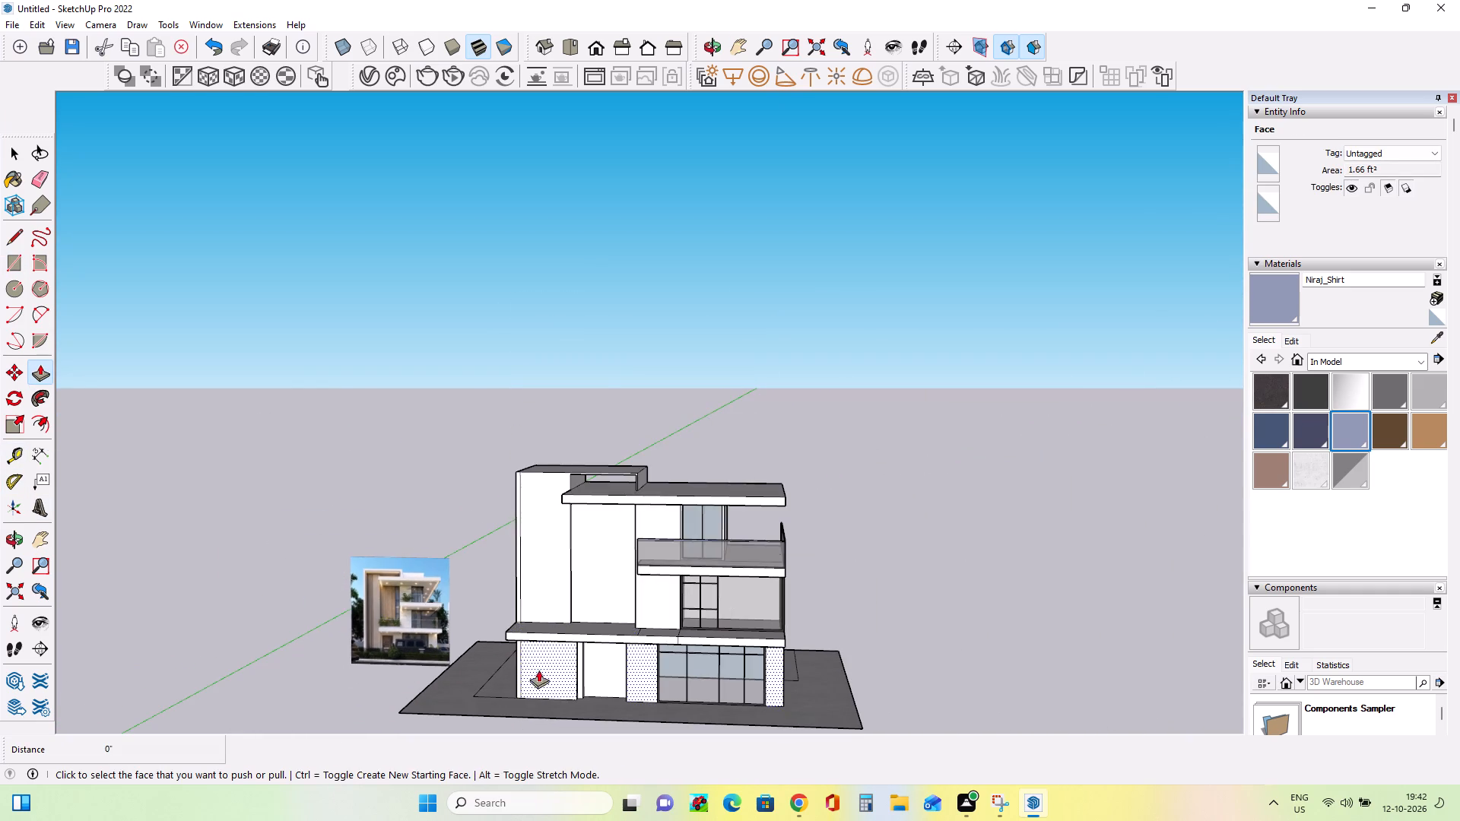
middle_drag(533, 658, 778, 613)
middle_drag(541, 674, 603, 667)
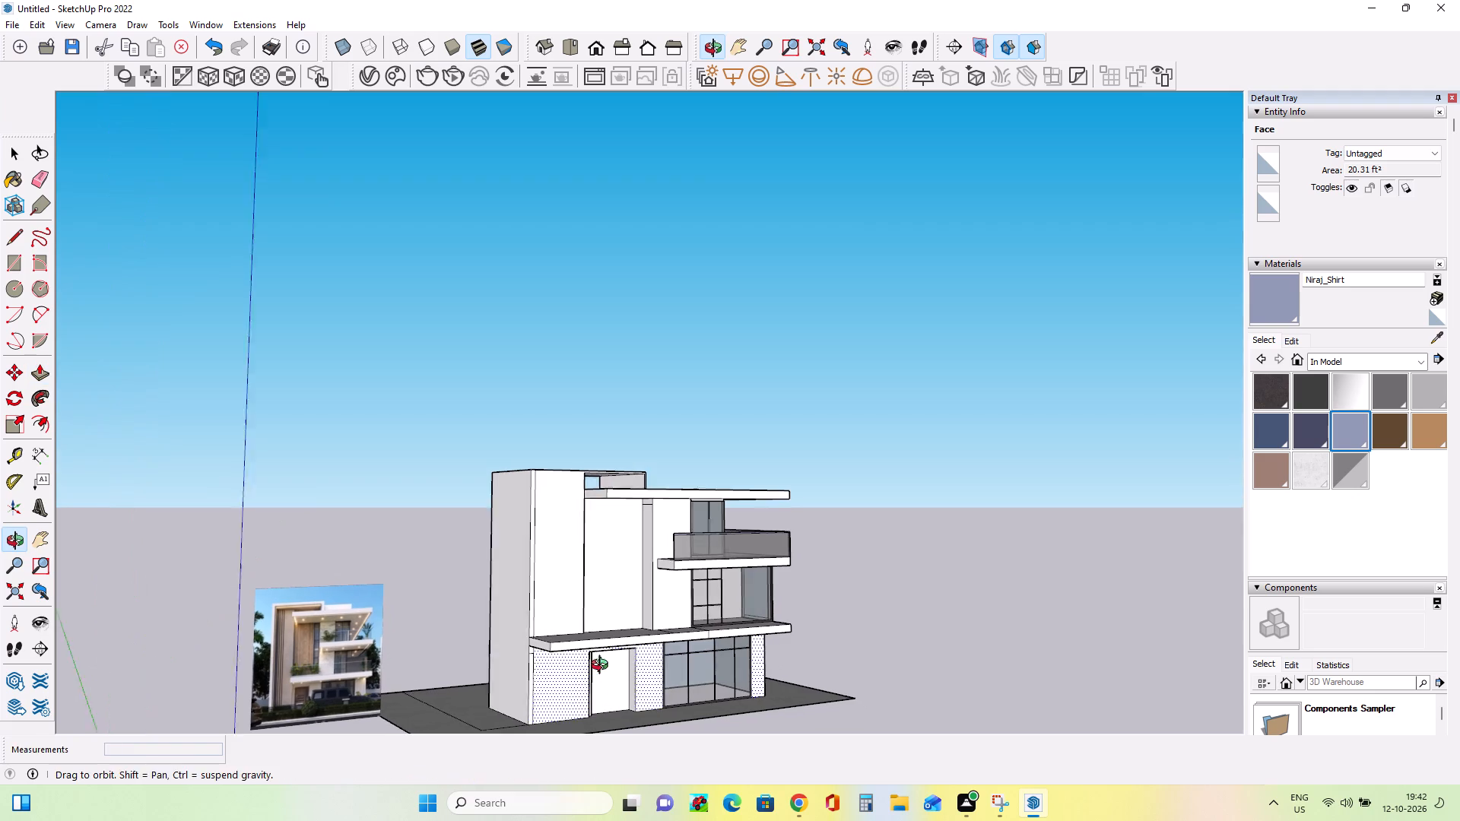
middle_drag(603, 667, 609, 667)
click(560, 644)
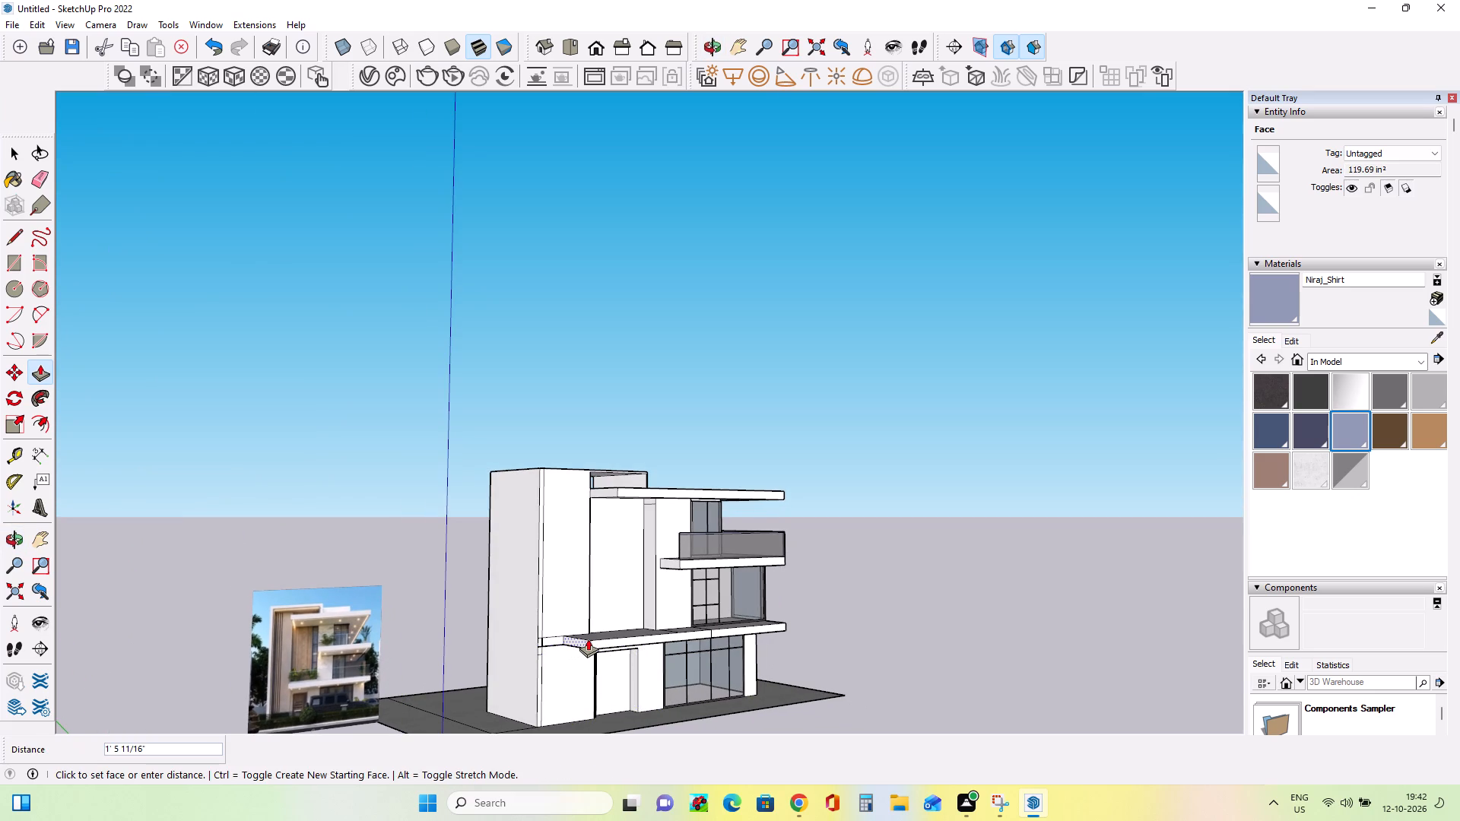
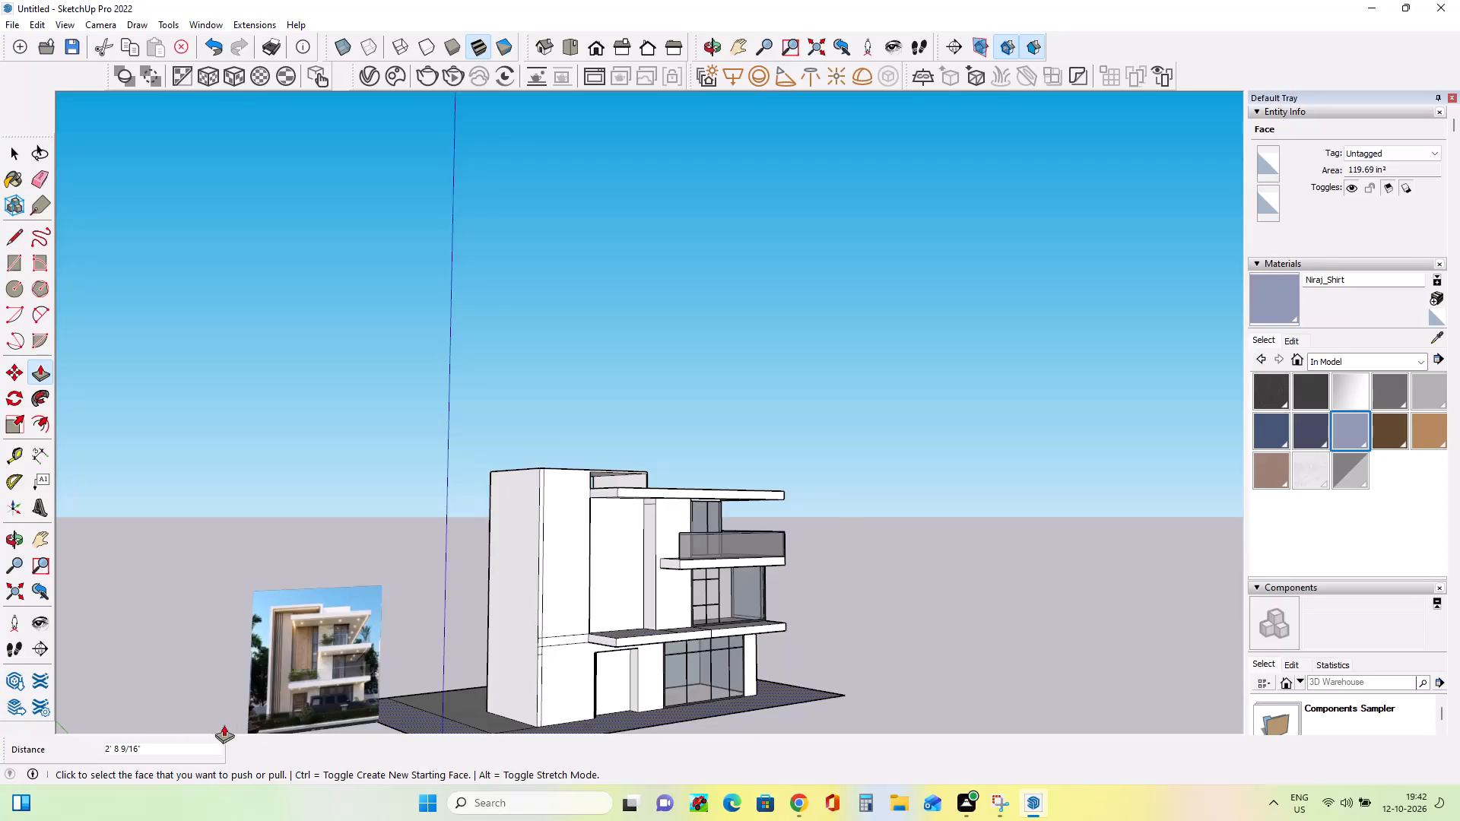
Nudge the first-floor slab's end face with Push/Pull where it meets the tall front wall.
scroll(226, 721, up, 18)
middle_drag(329, 682, 275, 665)
scroll(259, 662, down, 5)
scroll(326, 605, down, 9)
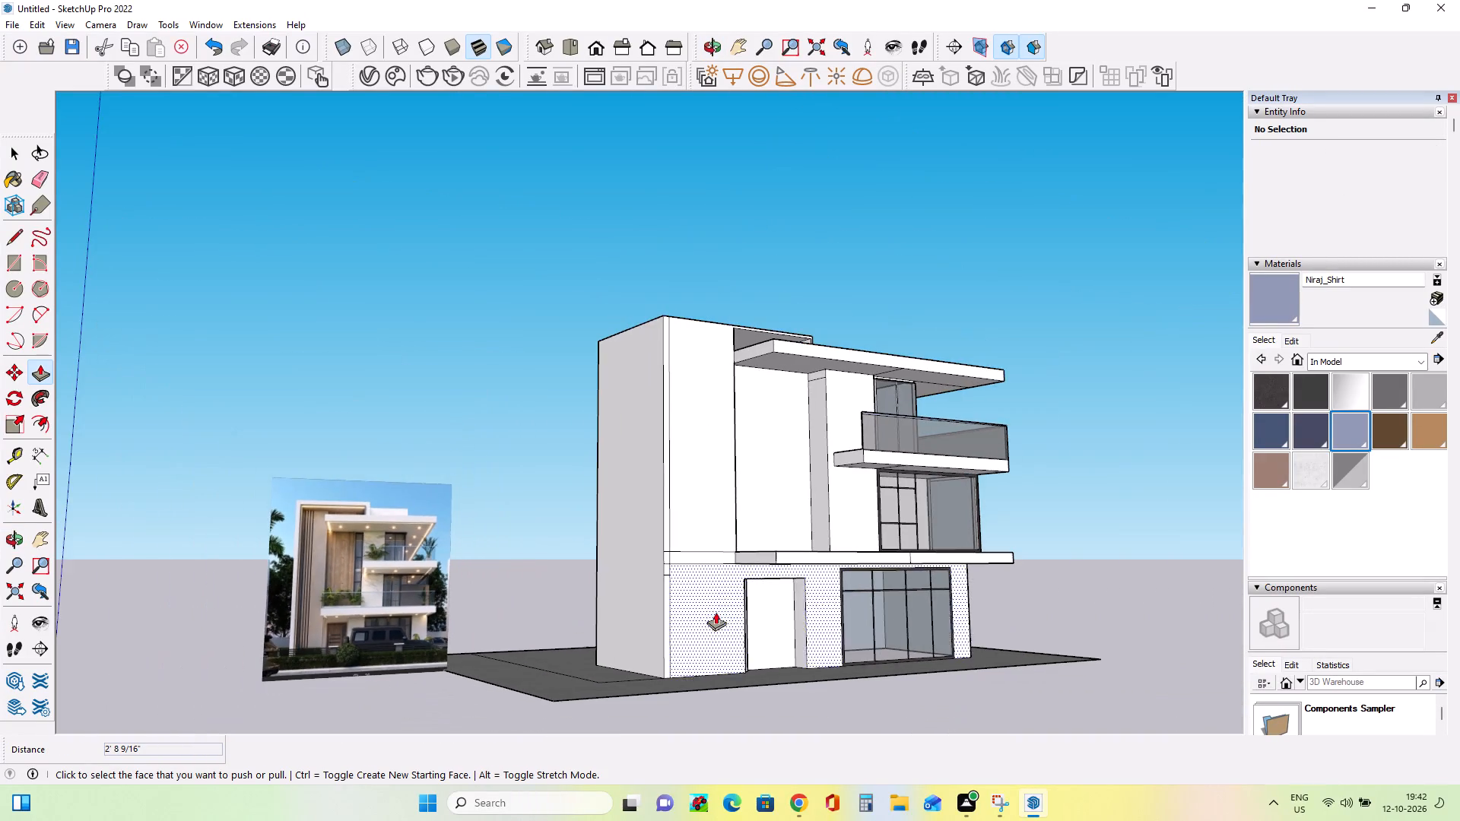
middle_drag(754, 612, 521, 686)
scroll(619, 583, up, 7)
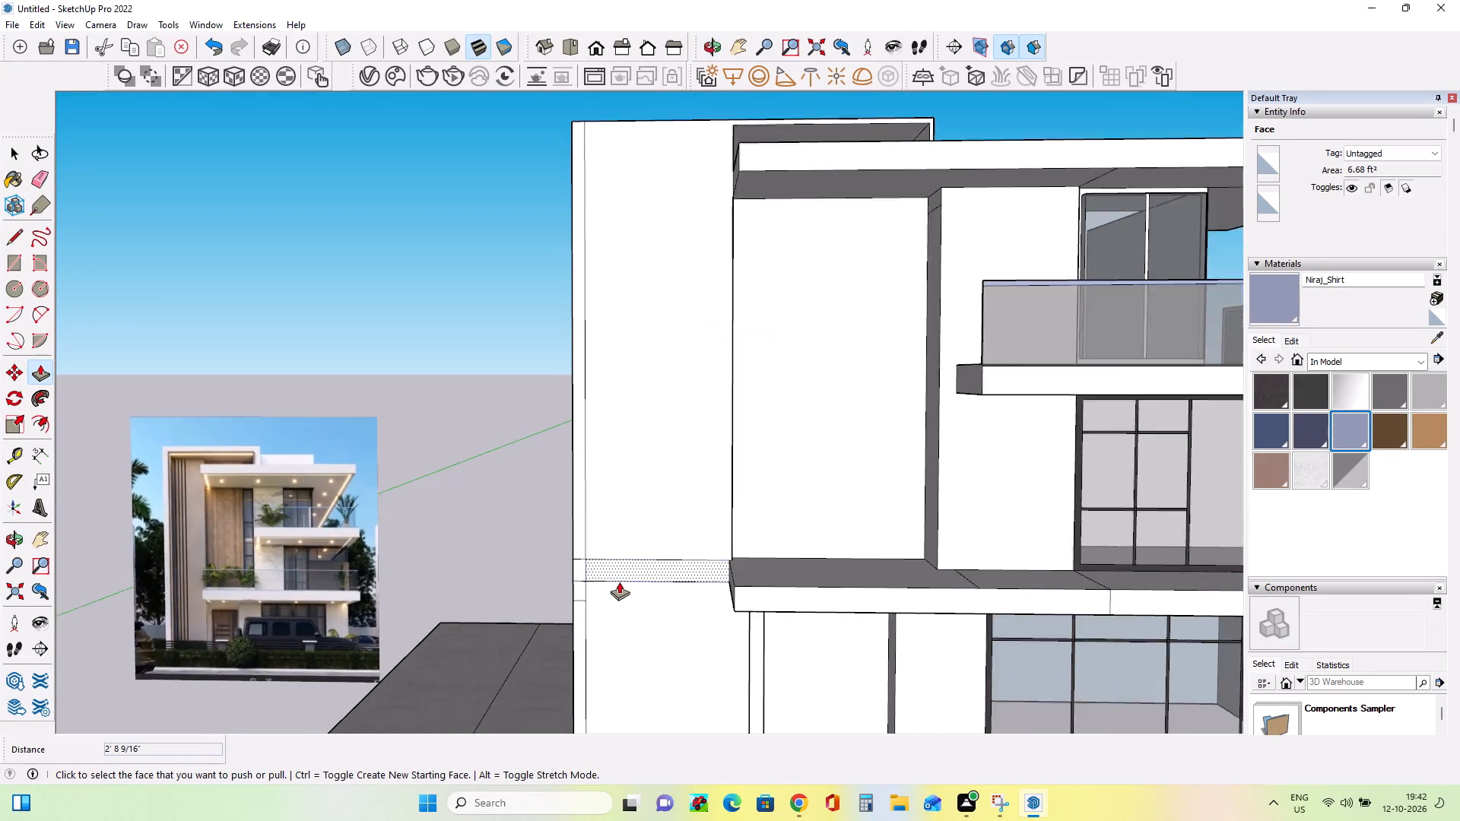
scroll(619, 582, up, 2)
middle_drag(607, 584, 585, 595)
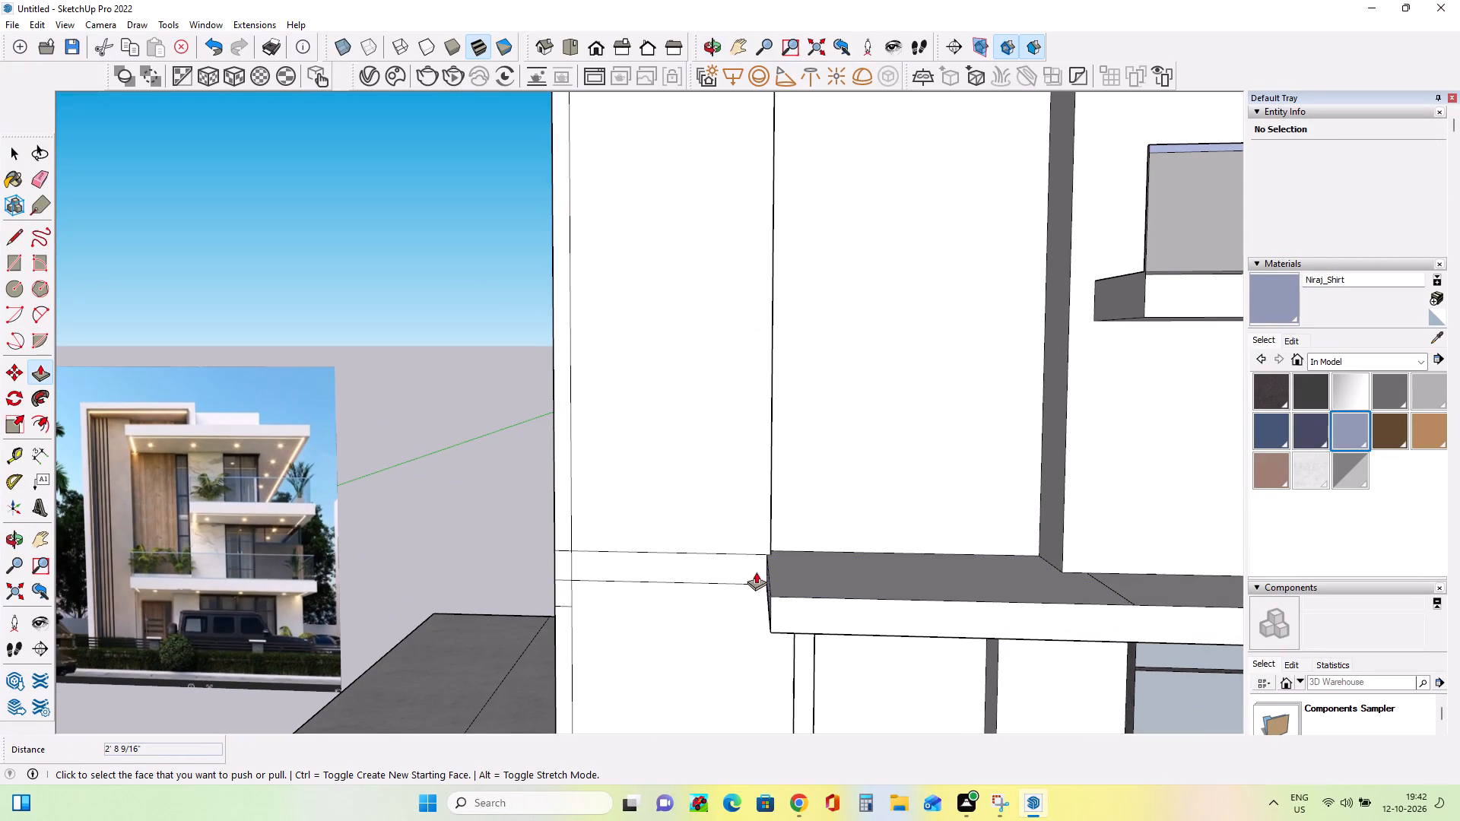
middle_drag(782, 585, 897, 553)
click(814, 592)
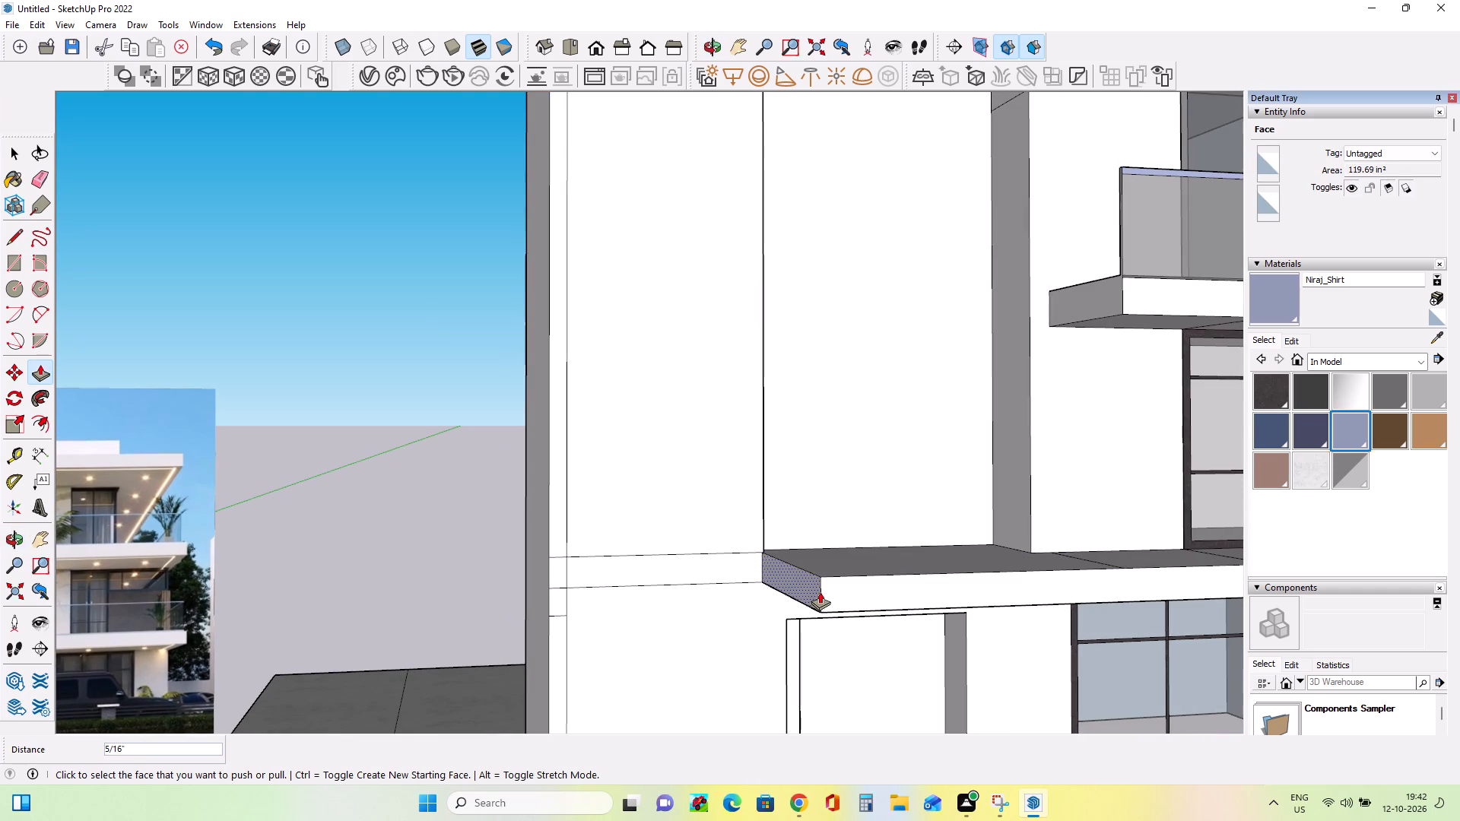
click(811, 591)
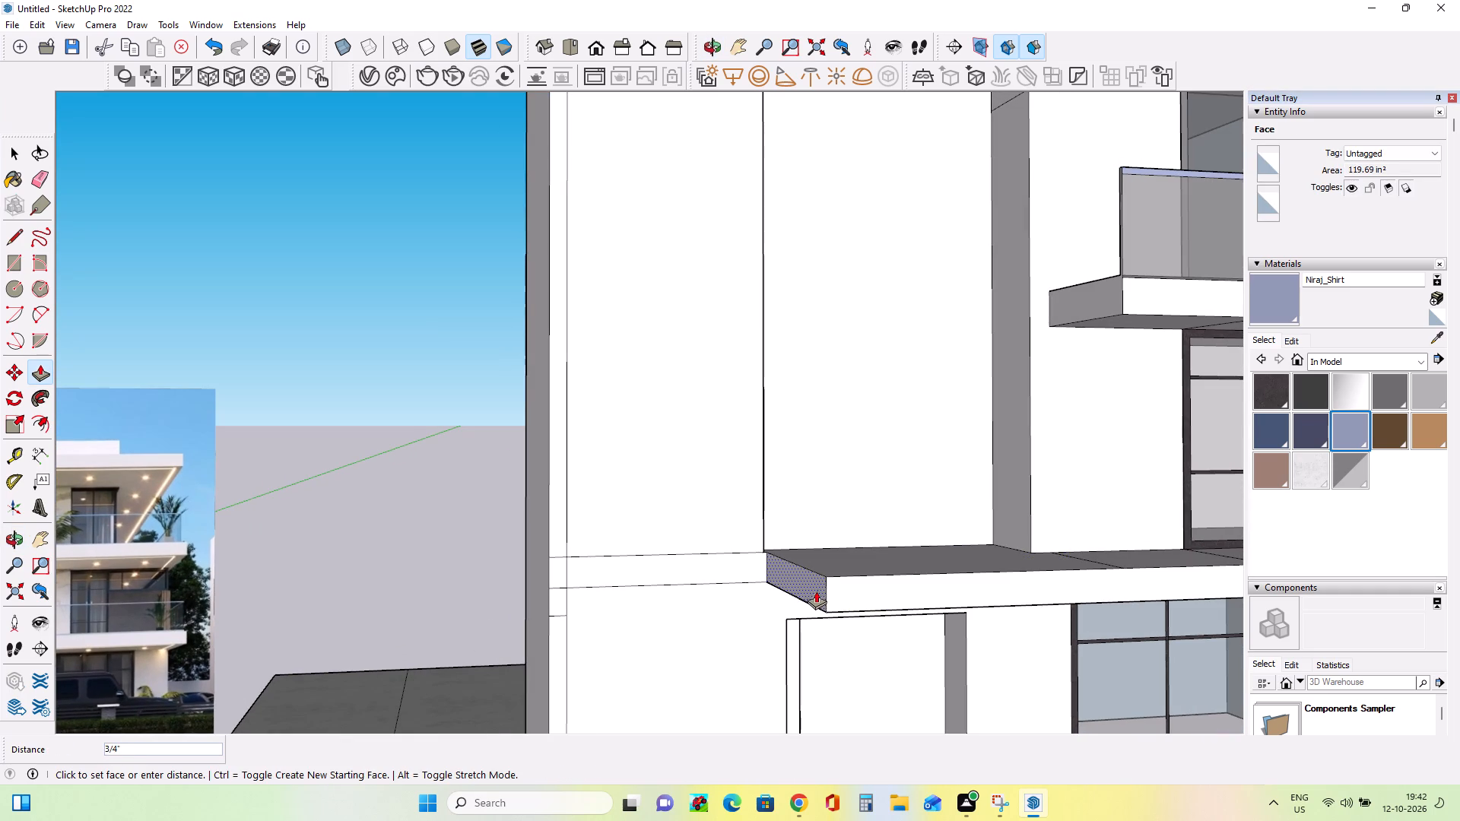
Erase the leftover horizontal lines across the tall front wall and its narrow edge strip at first-floor slab level.
middle_drag(744, 586, 607, 610)
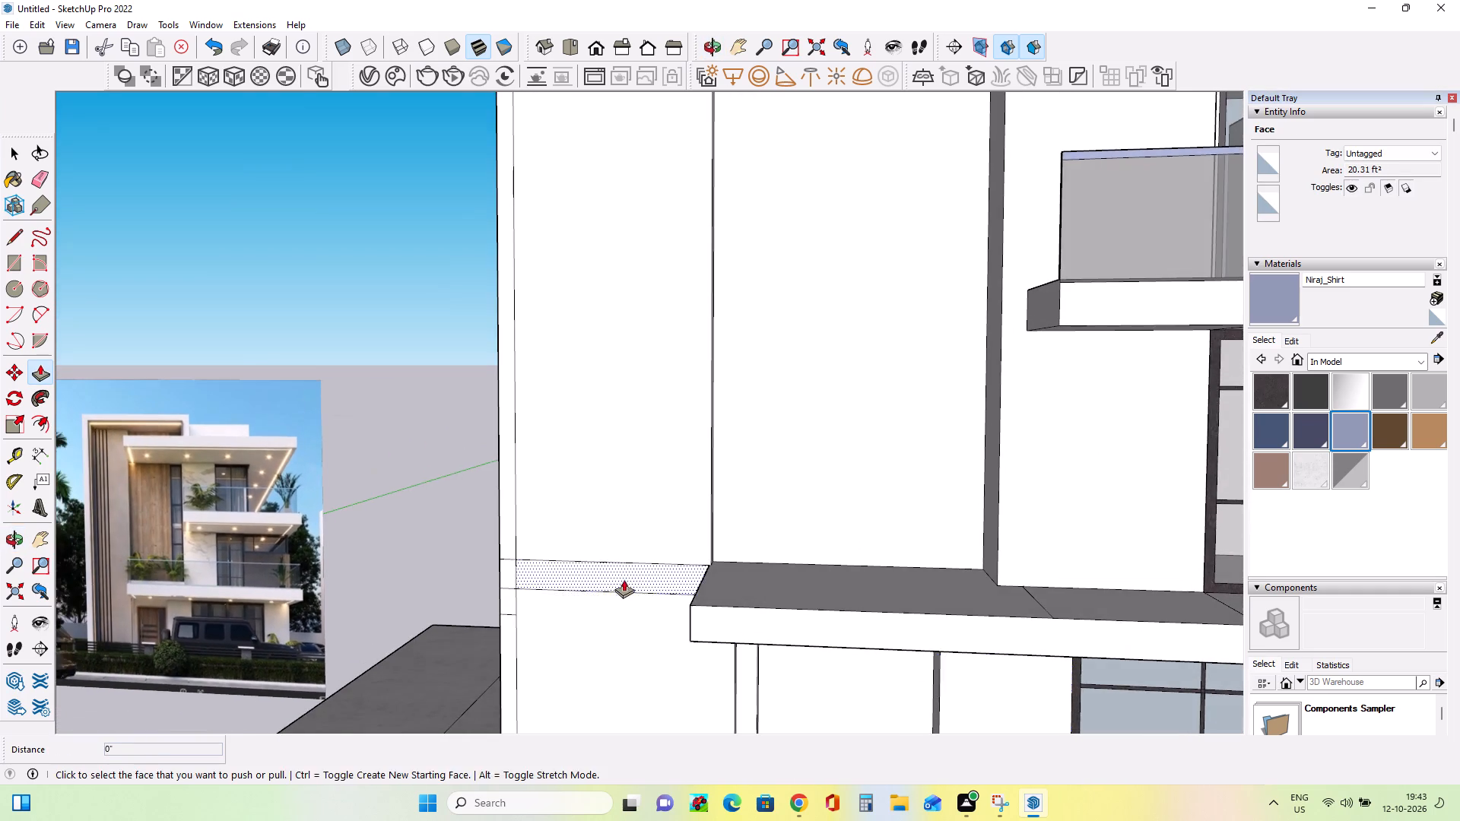
middle_drag(625, 562, 721, 329)
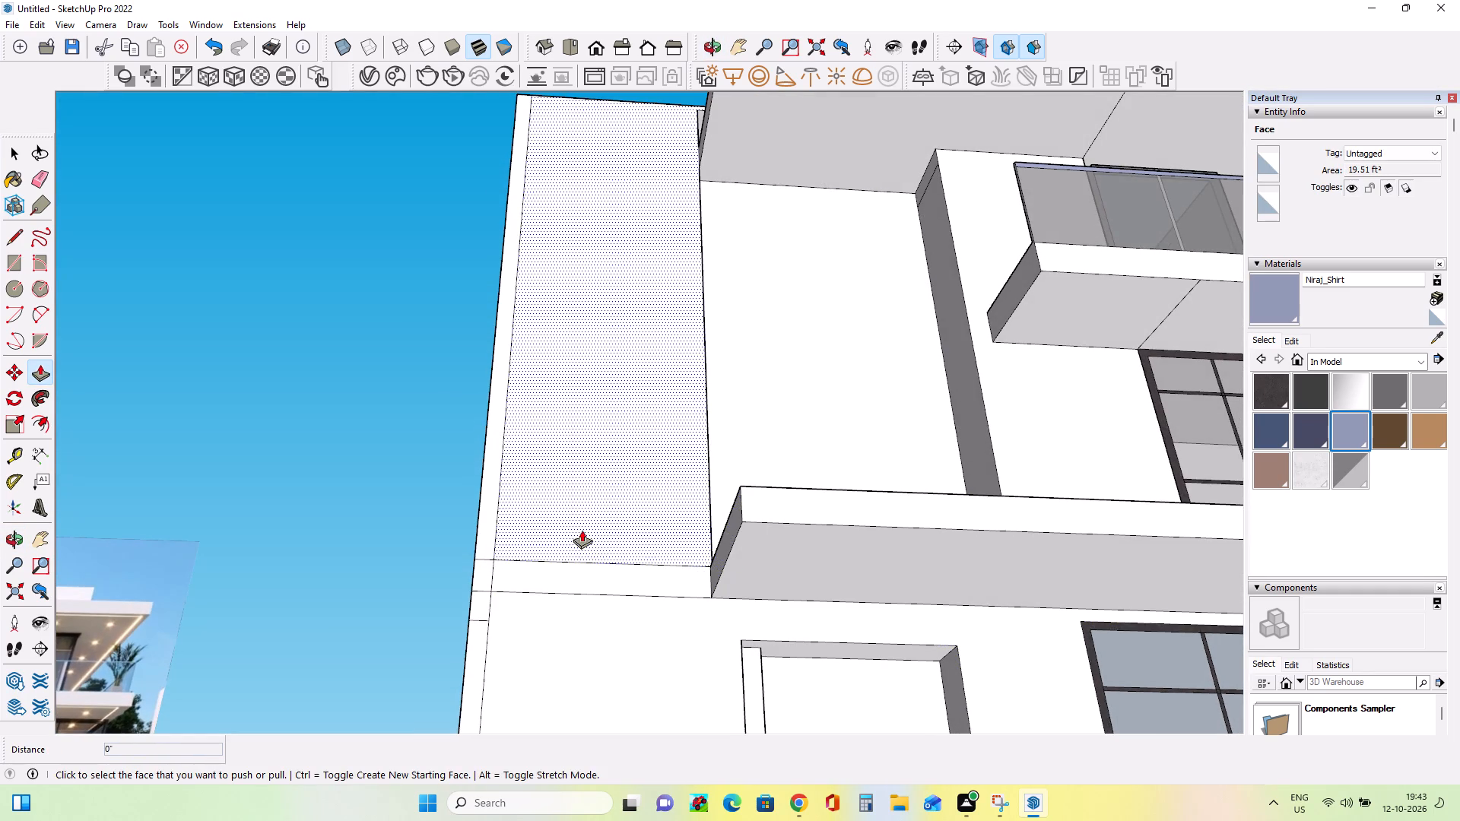
click(30, 182)
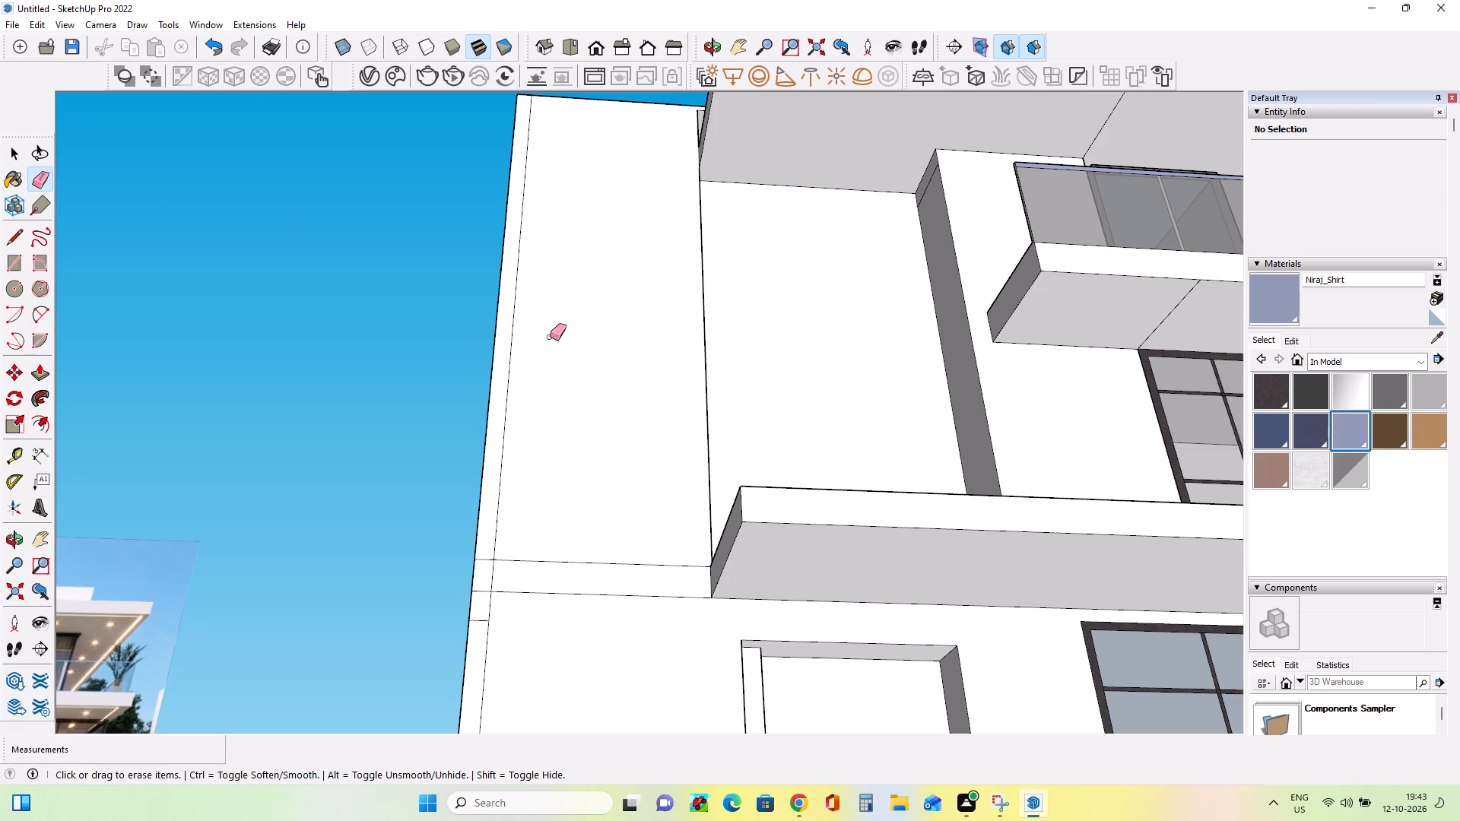
drag(647, 553, 633, 640)
drag(625, 569, 625, 651)
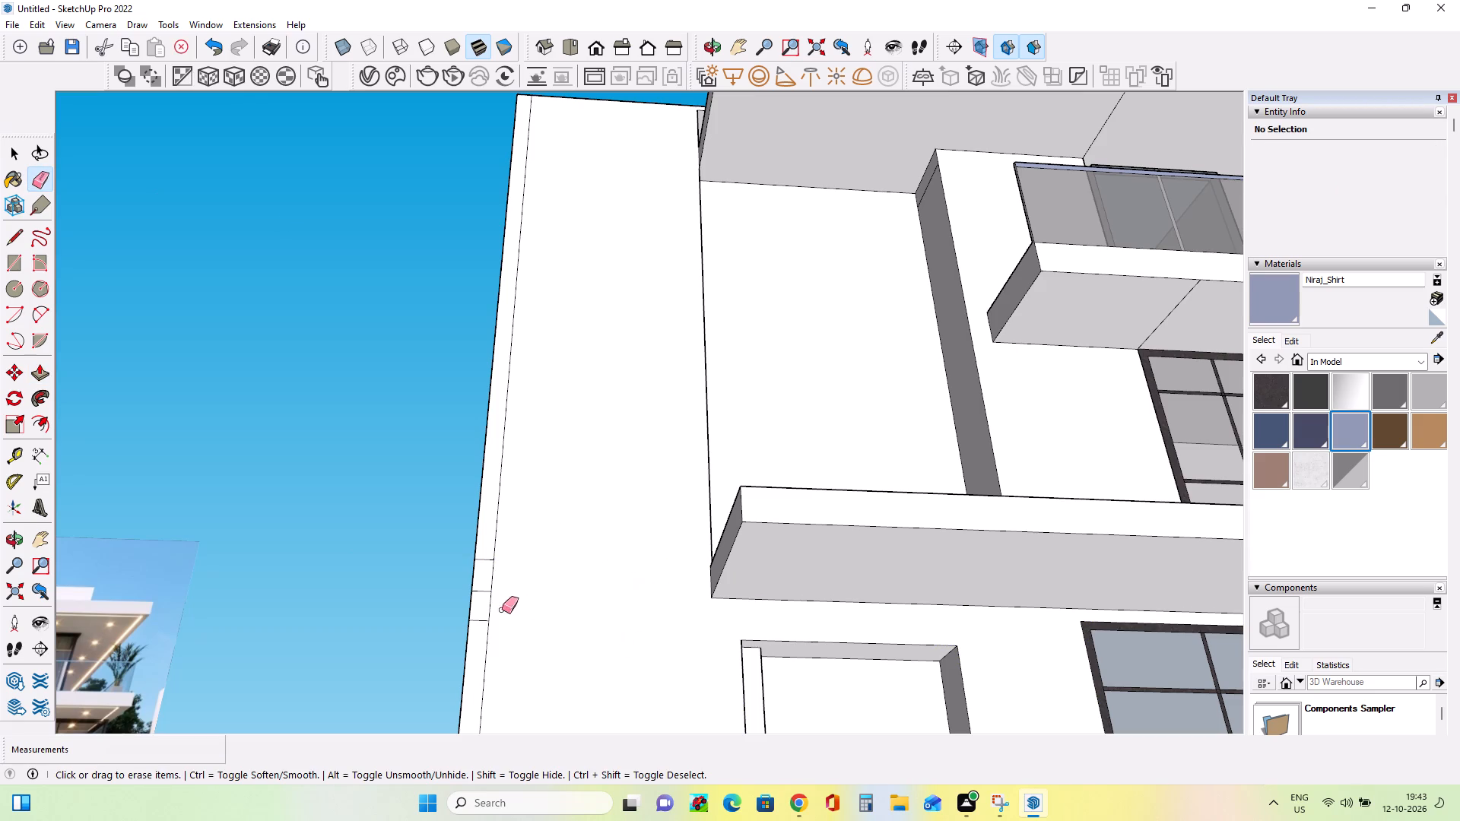
drag(481, 557, 482, 642)
Draw a rectangle about 15' 7" by 10' 11" over the building footprint on the underside of the ground base.
scroll(605, 601, down, 11)
middle_drag(627, 636, 615, 651)
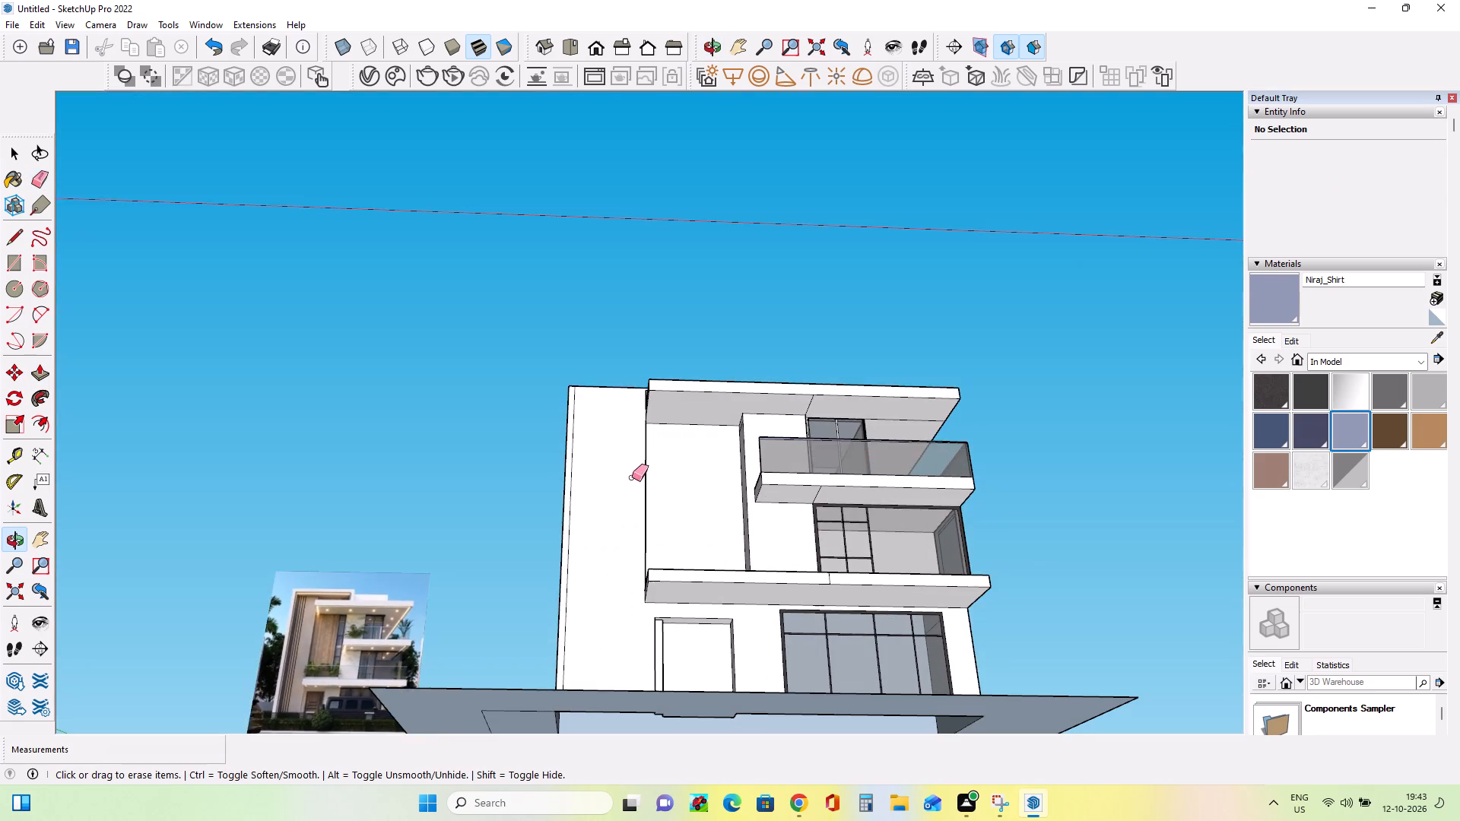
scroll(632, 477, down, 9)
middle_drag(712, 651, 712, 543)
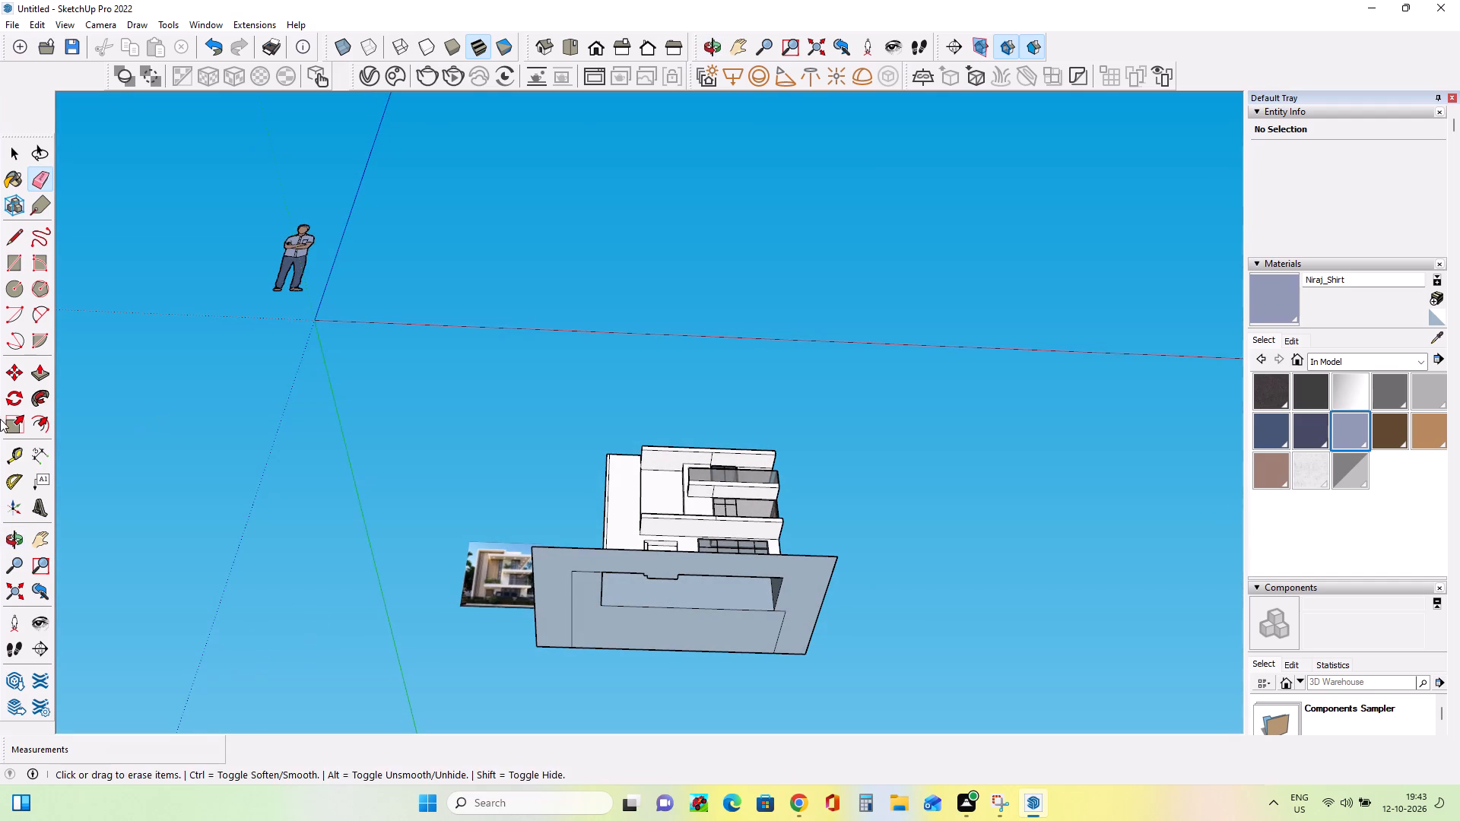
click(12, 255)
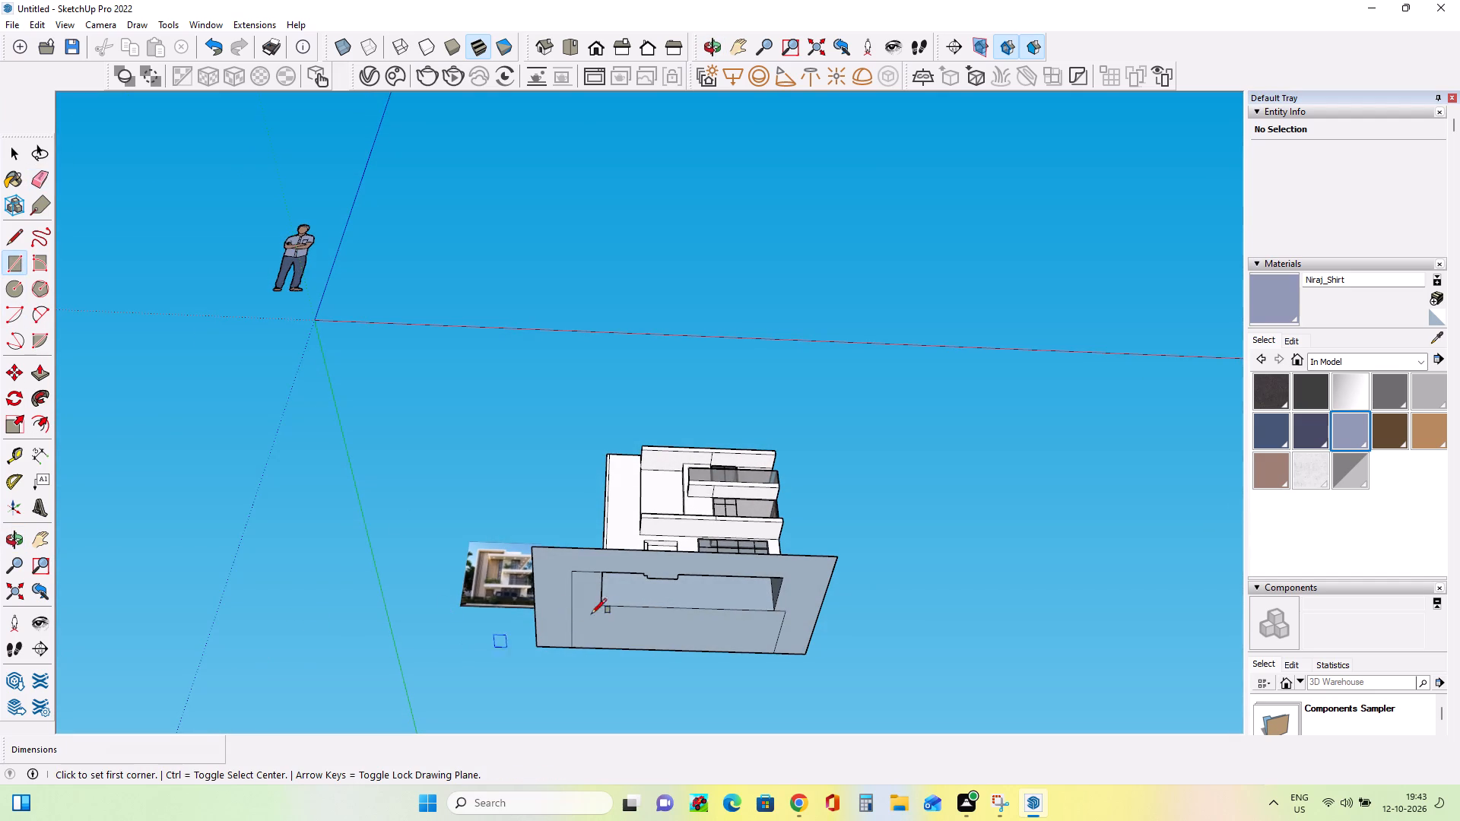
click(574, 650)
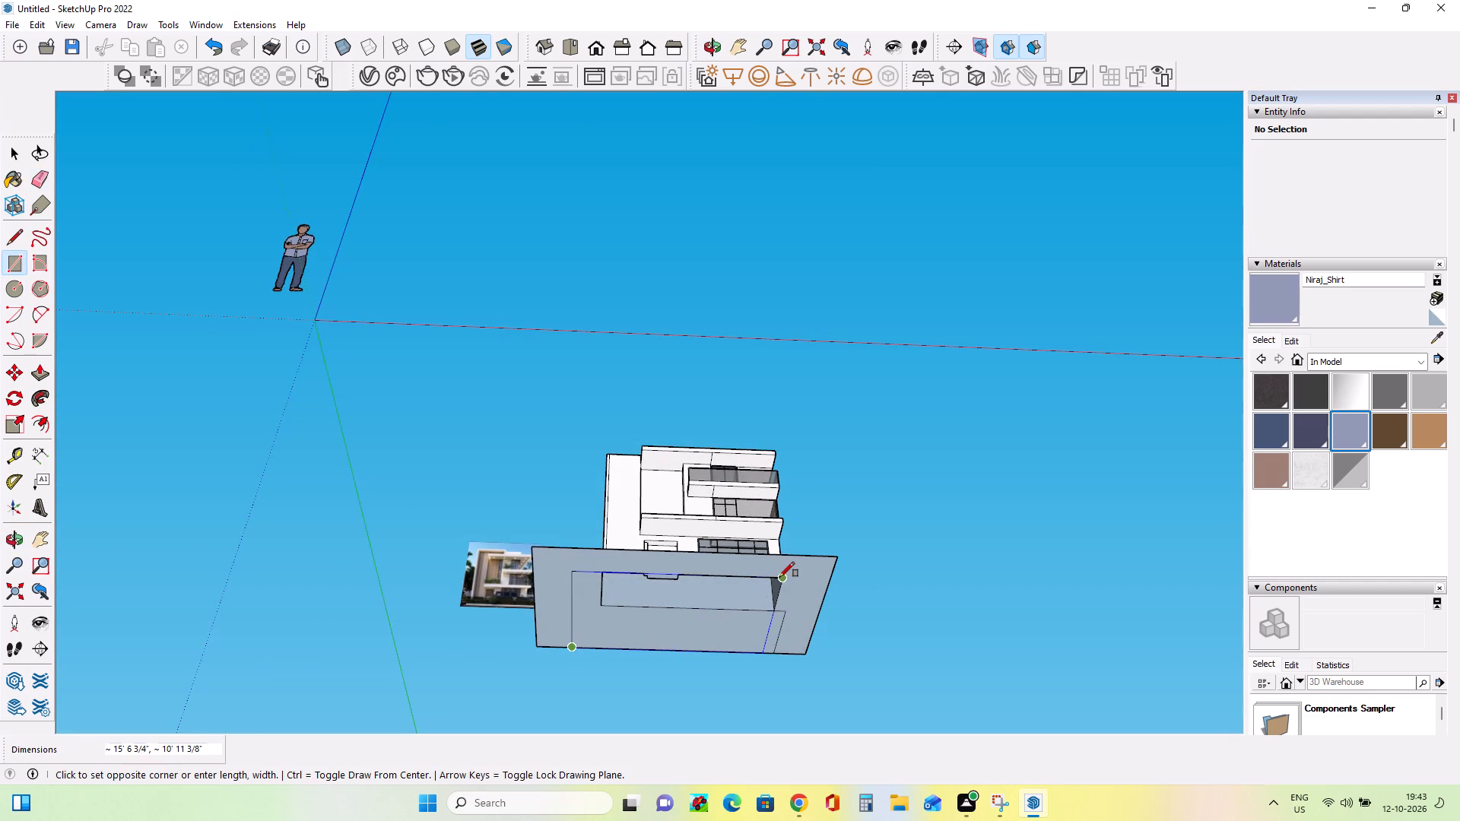
click(786, 575)
Draw a thin rectangle about 2' 9 1/8" by 1 1/16" along the top edge of the tall wall's front face.
middle_drag(787, 648, 809, 804)
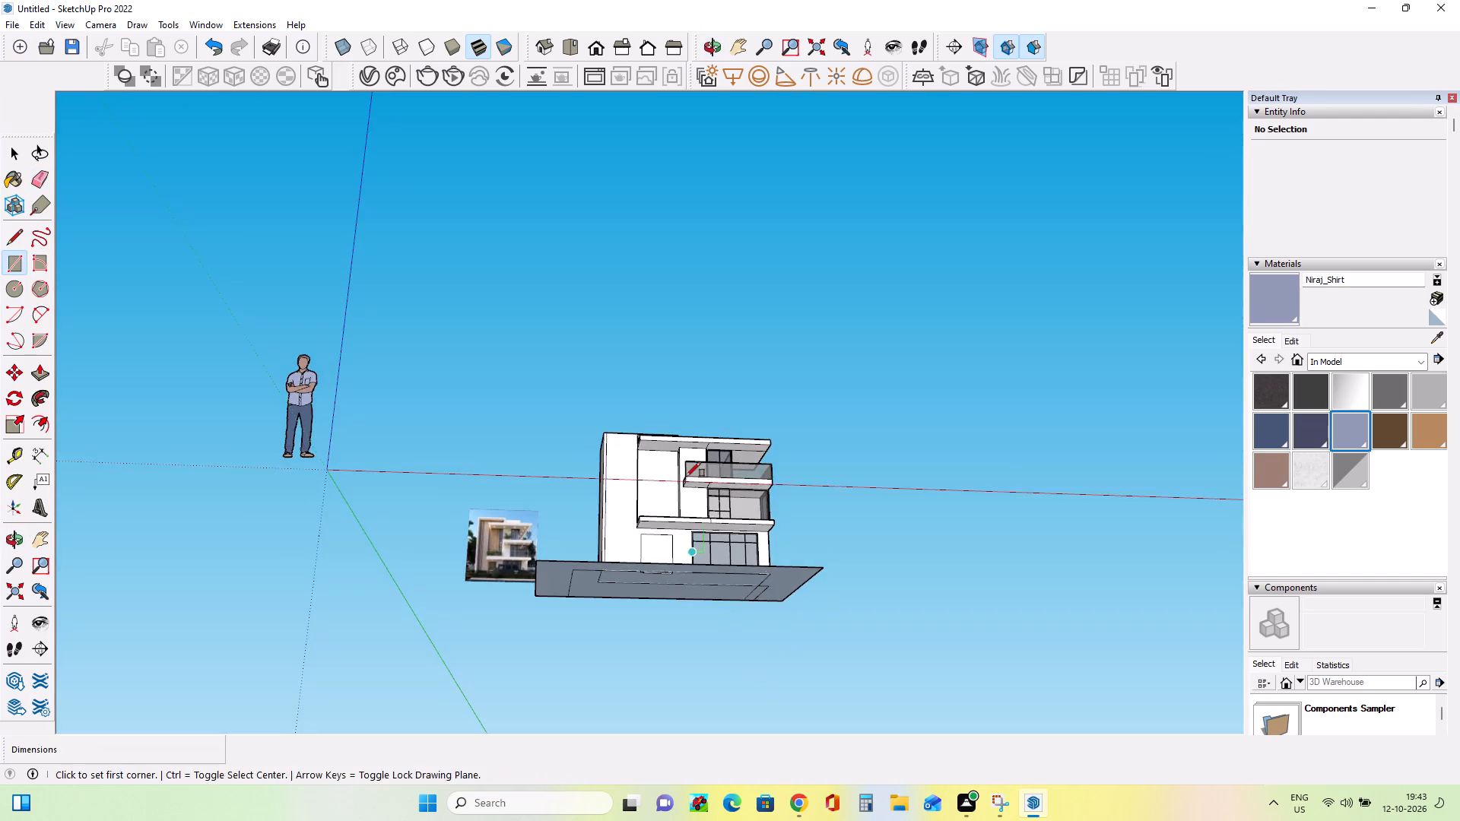
middle_drag(687, 488, 709, 731)
scroll(626, 465, up, 12)
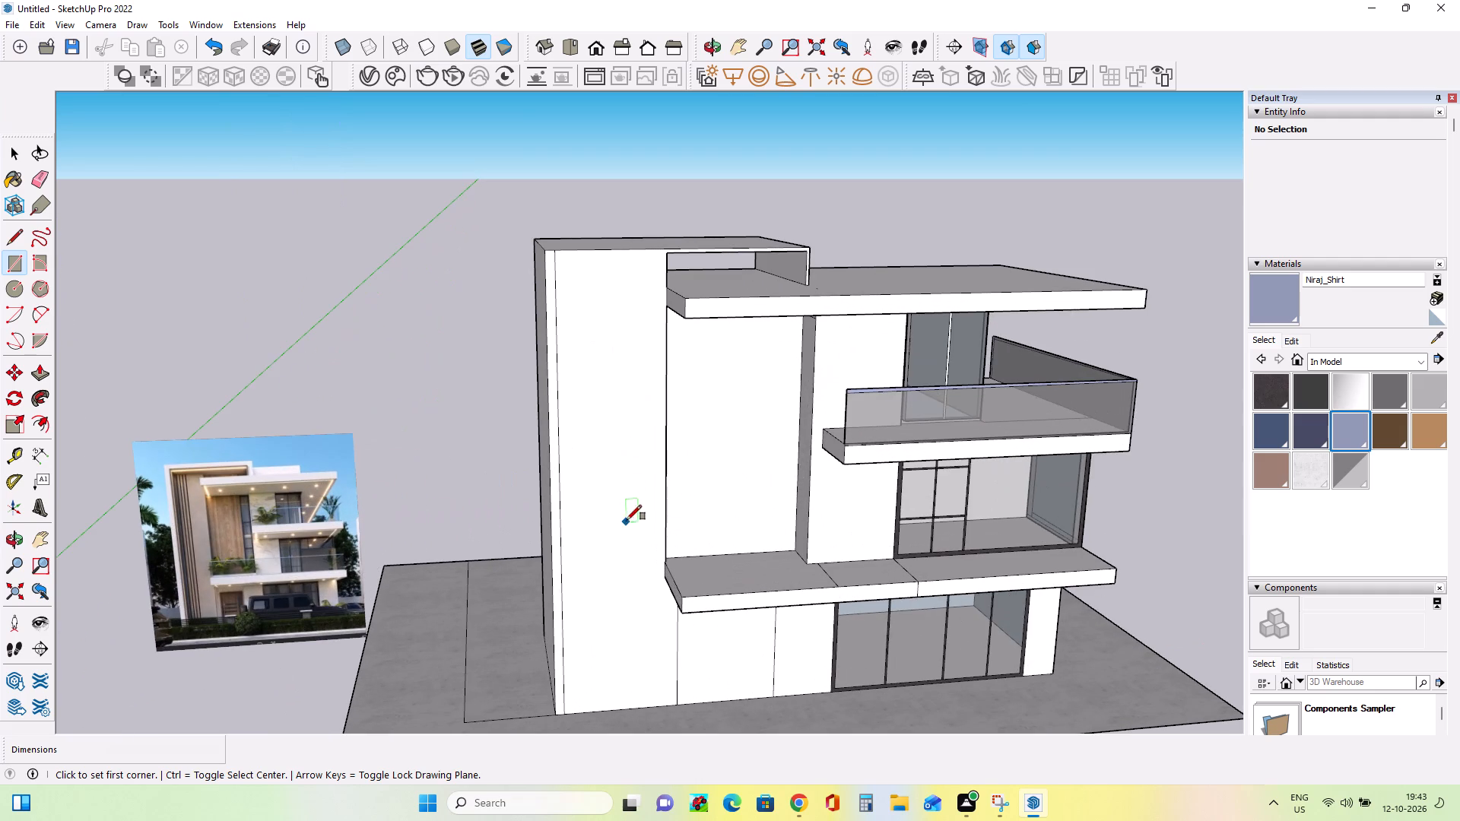
scroll(579, 282, up, 4)
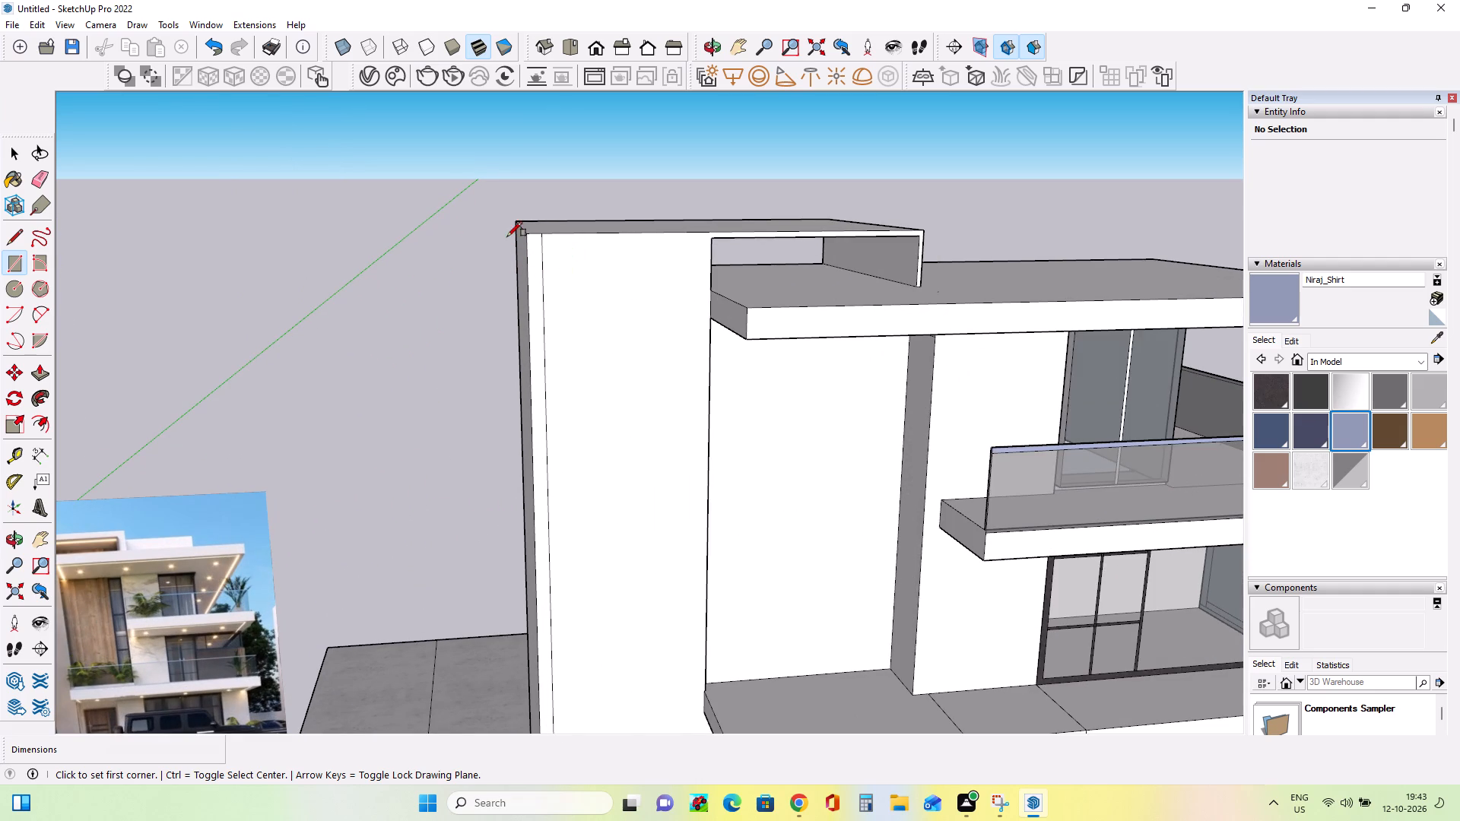
click(528, 239)
click(715, 245)
Pull the narrow vertical strip on the tall wall's outer edge forward 1' 1 13/16", plus another 1' 1/4" to the first-floor slab's front.
middle_drag(655, 355, 641, 378)
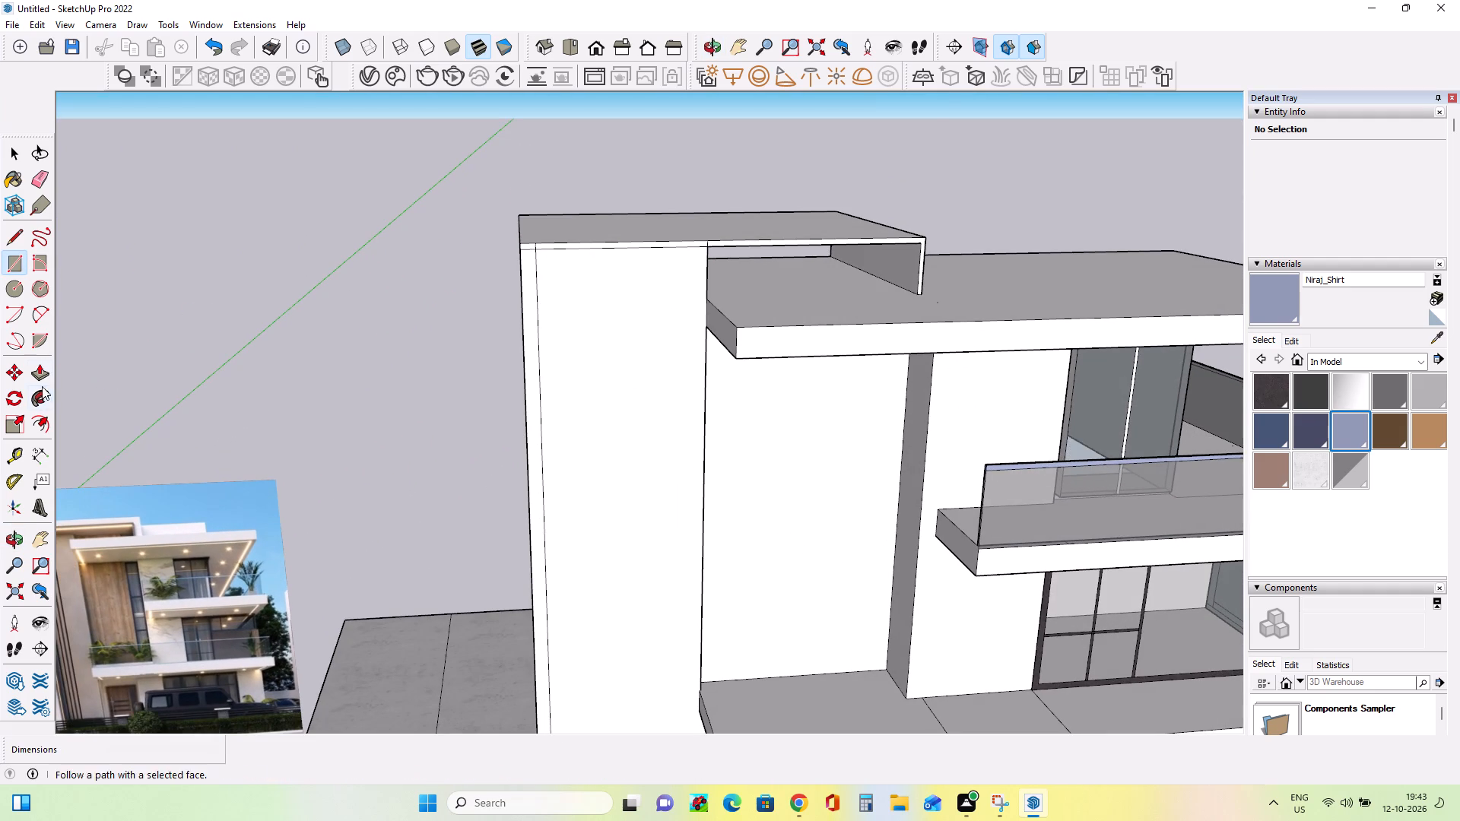
click(43, 378)
scroll(544, 432, down, 3)
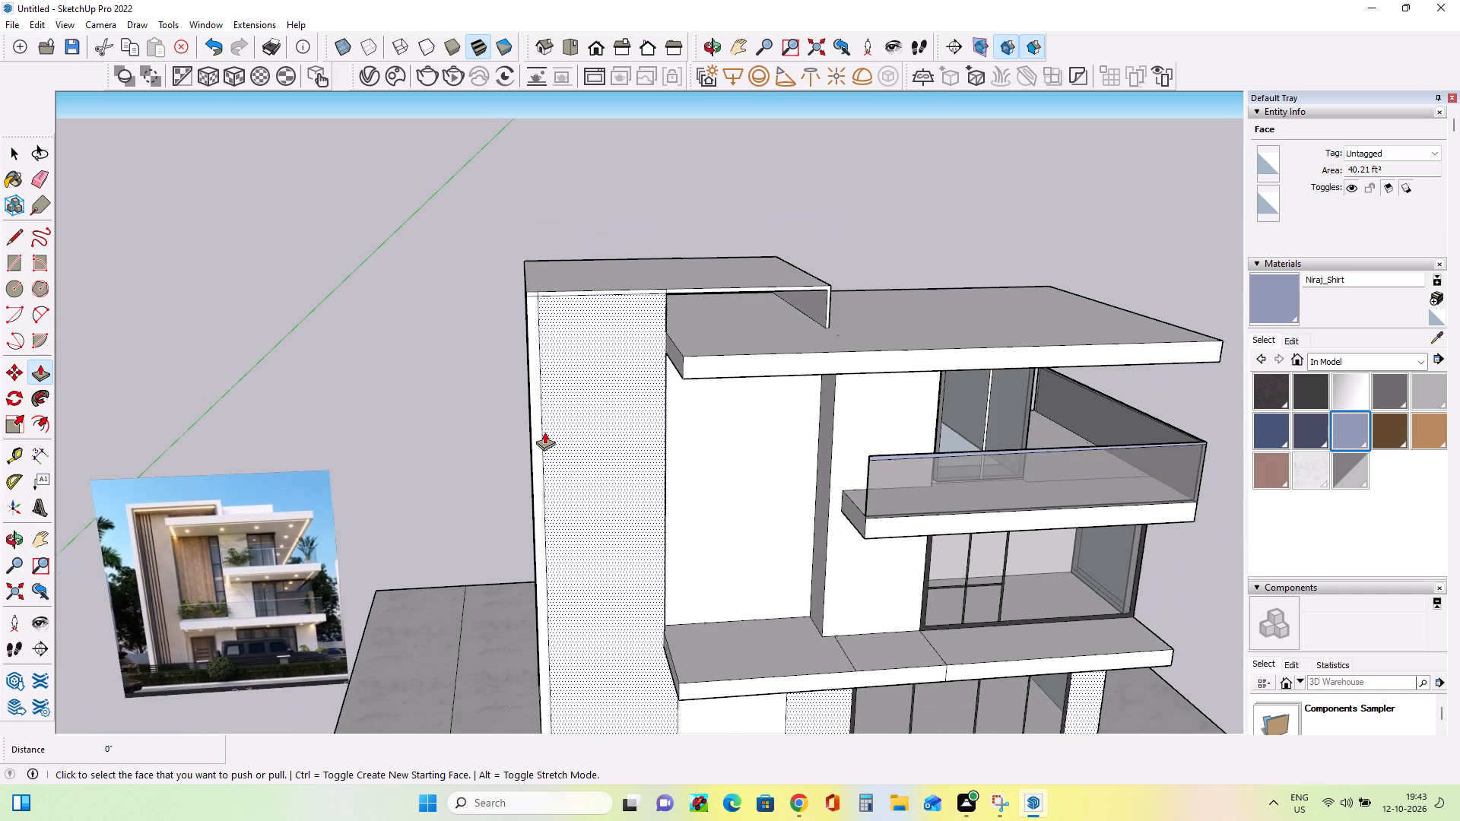
scroll(544, 432, down, 3)
click(537, 439)
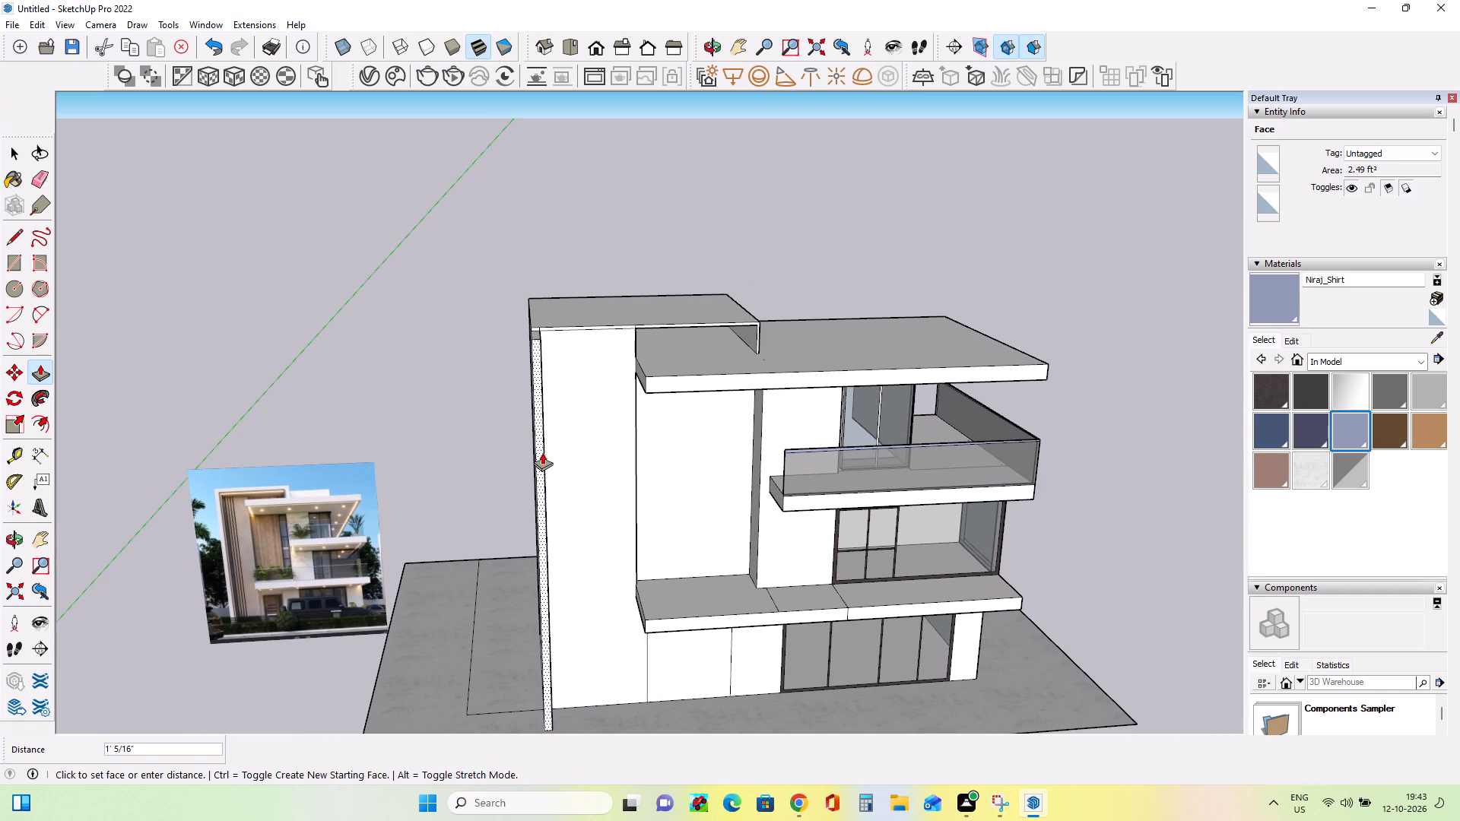
click(542, 452)
middle_drag(709, 475, 503, 514)
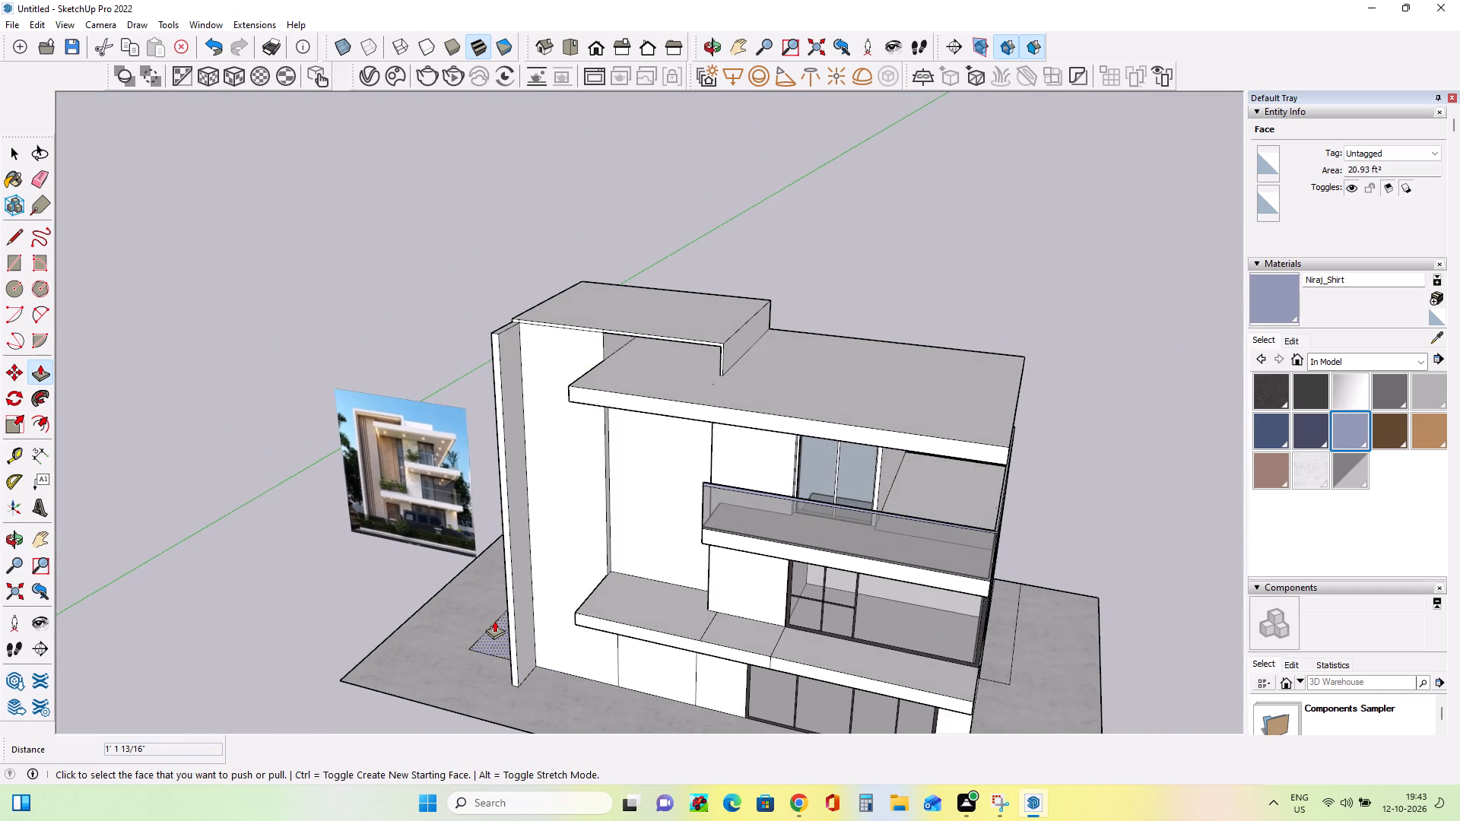
scroll(494, 620, up, 3)
click(516, 616)
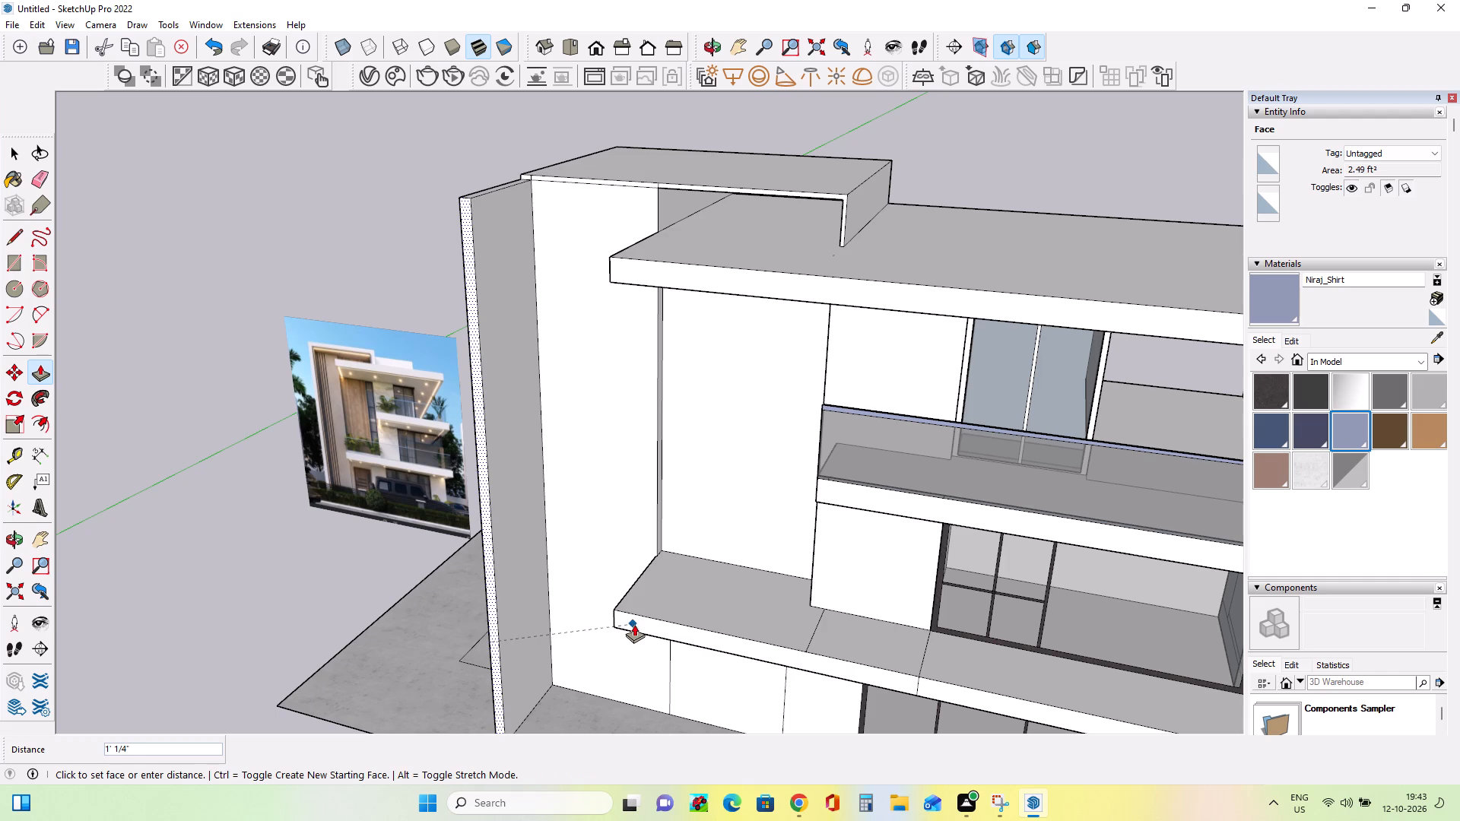
click(634, 624)
Pull the thin strip along the tall wall's top forward 2' 2 1/16" to line up with the vertical fin's front.
middle_drag(592, 626, 544, 517)
scroll(544, 517, down, 5)
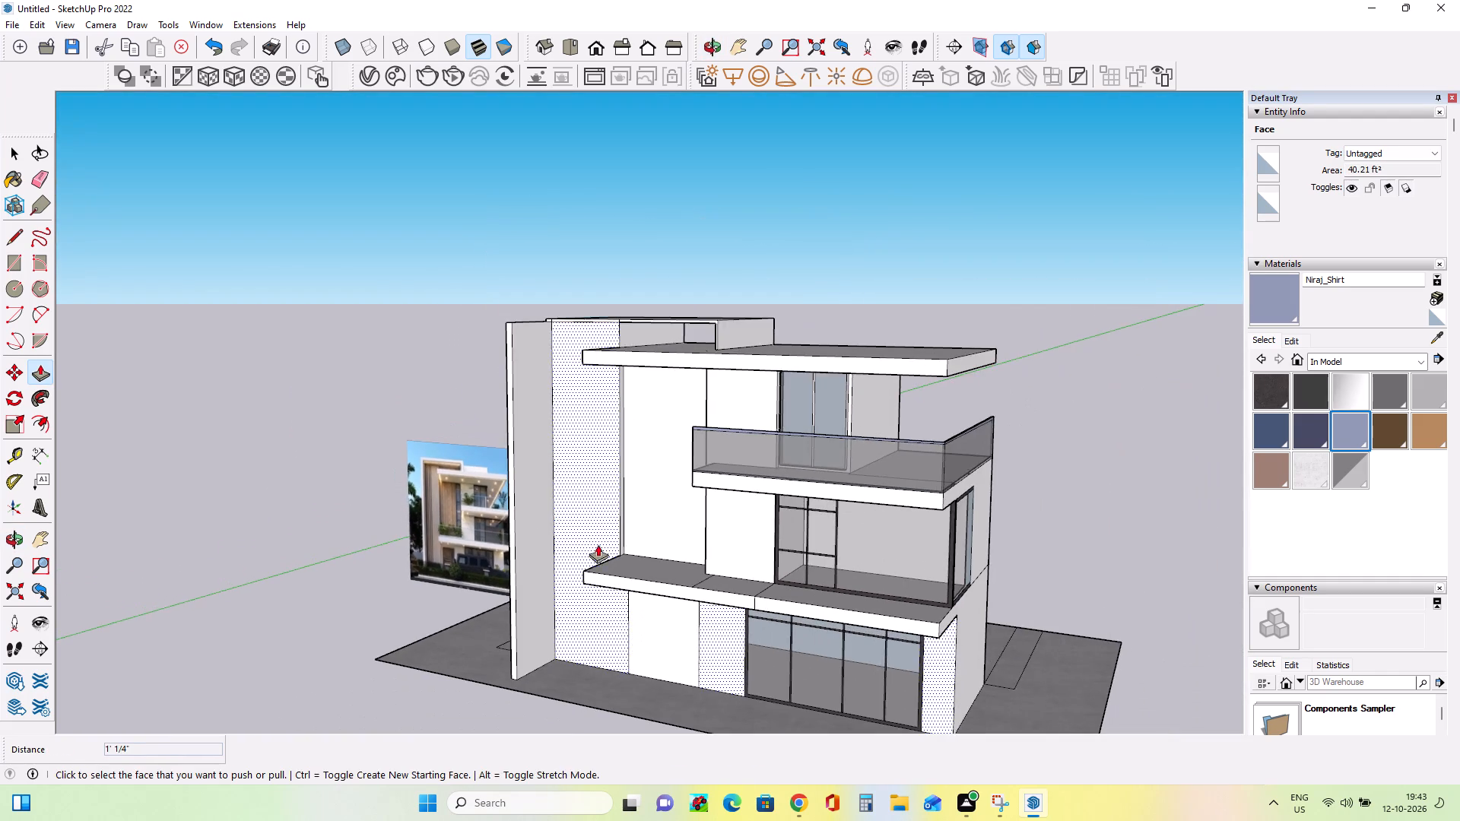
middle_drag(601, 547, 644, 582)
scroll(527, 290, up, 7)
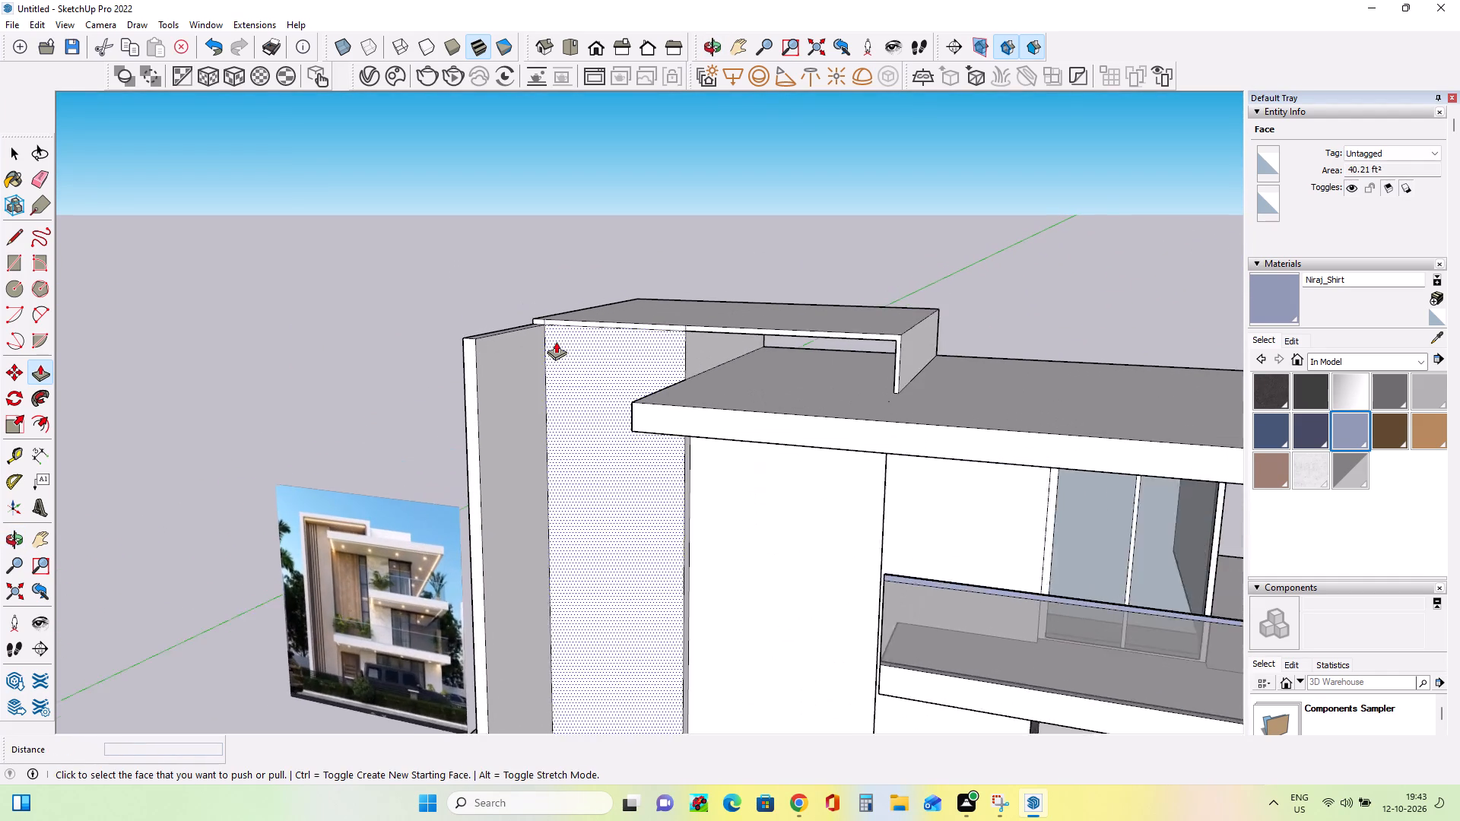
scroll(556, 341, up, 1)
click(560, 316)
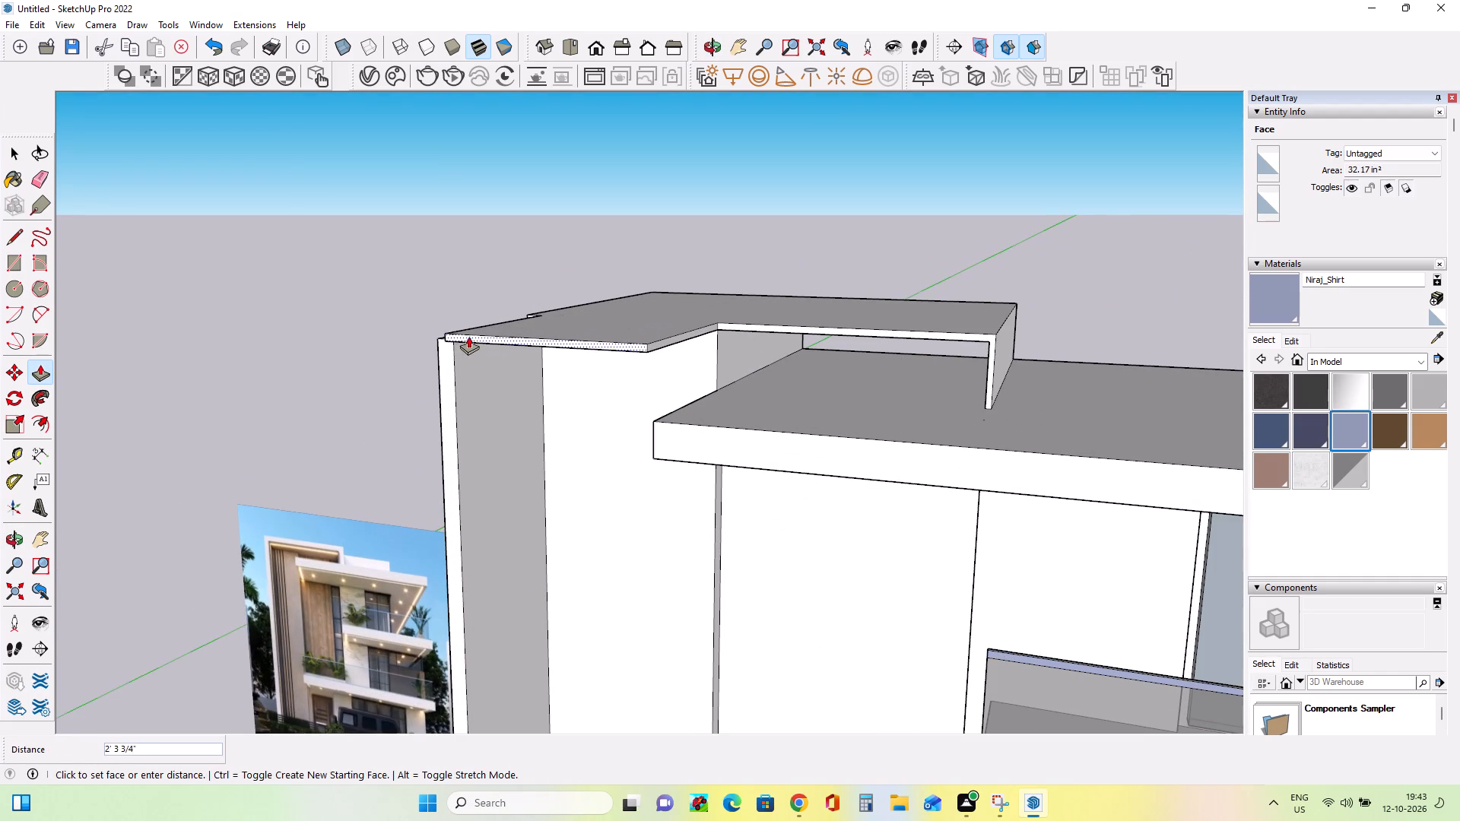
click(450, 377)
Pull the small corner face above the vertical fin forward 2' 2 1/16" to close the gap in the top frame.
middle_drag(554, 315, 737, 446)
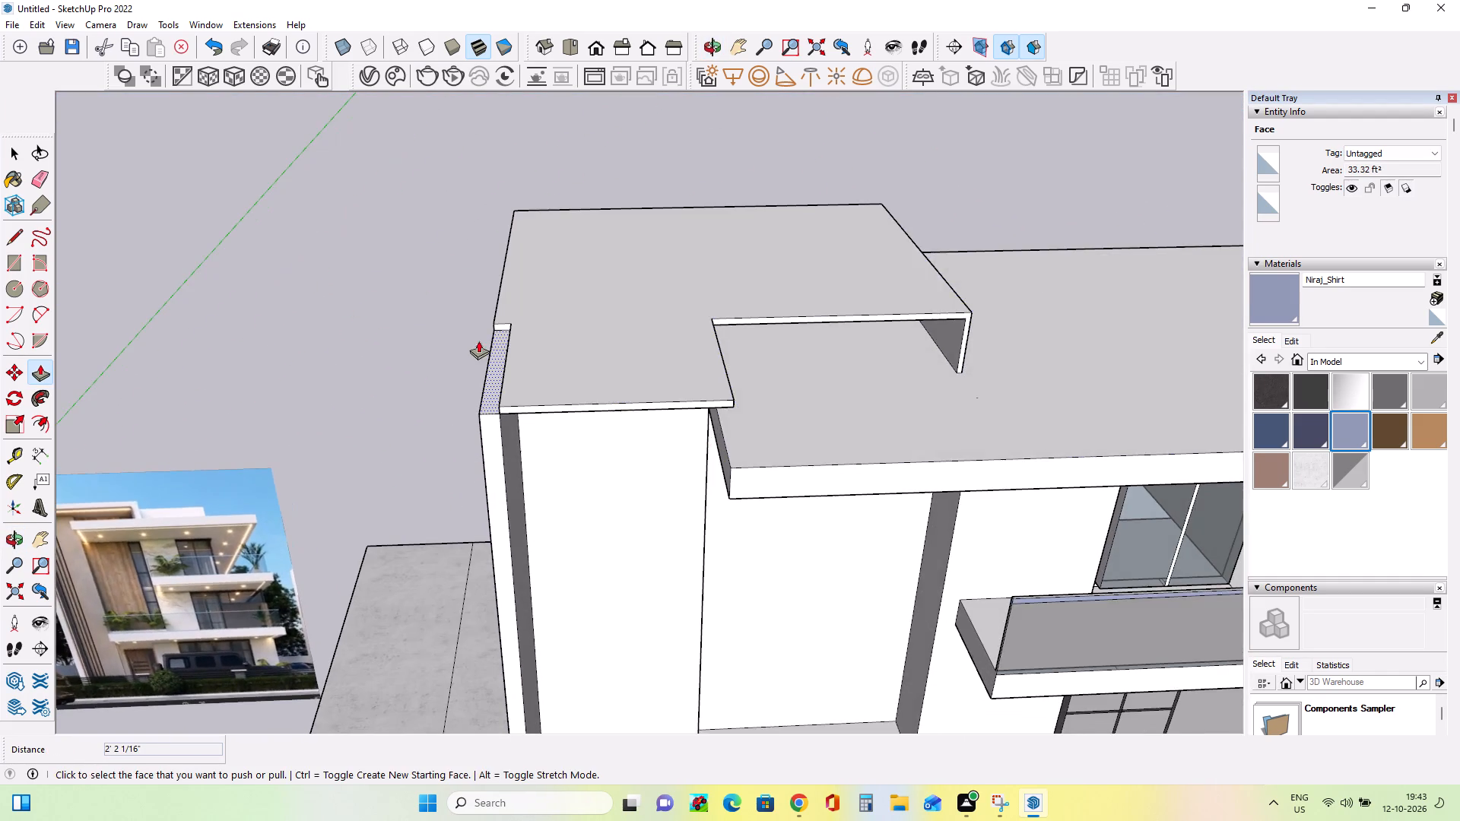
scroll(484, 334, up, 4)
click(518, 315)
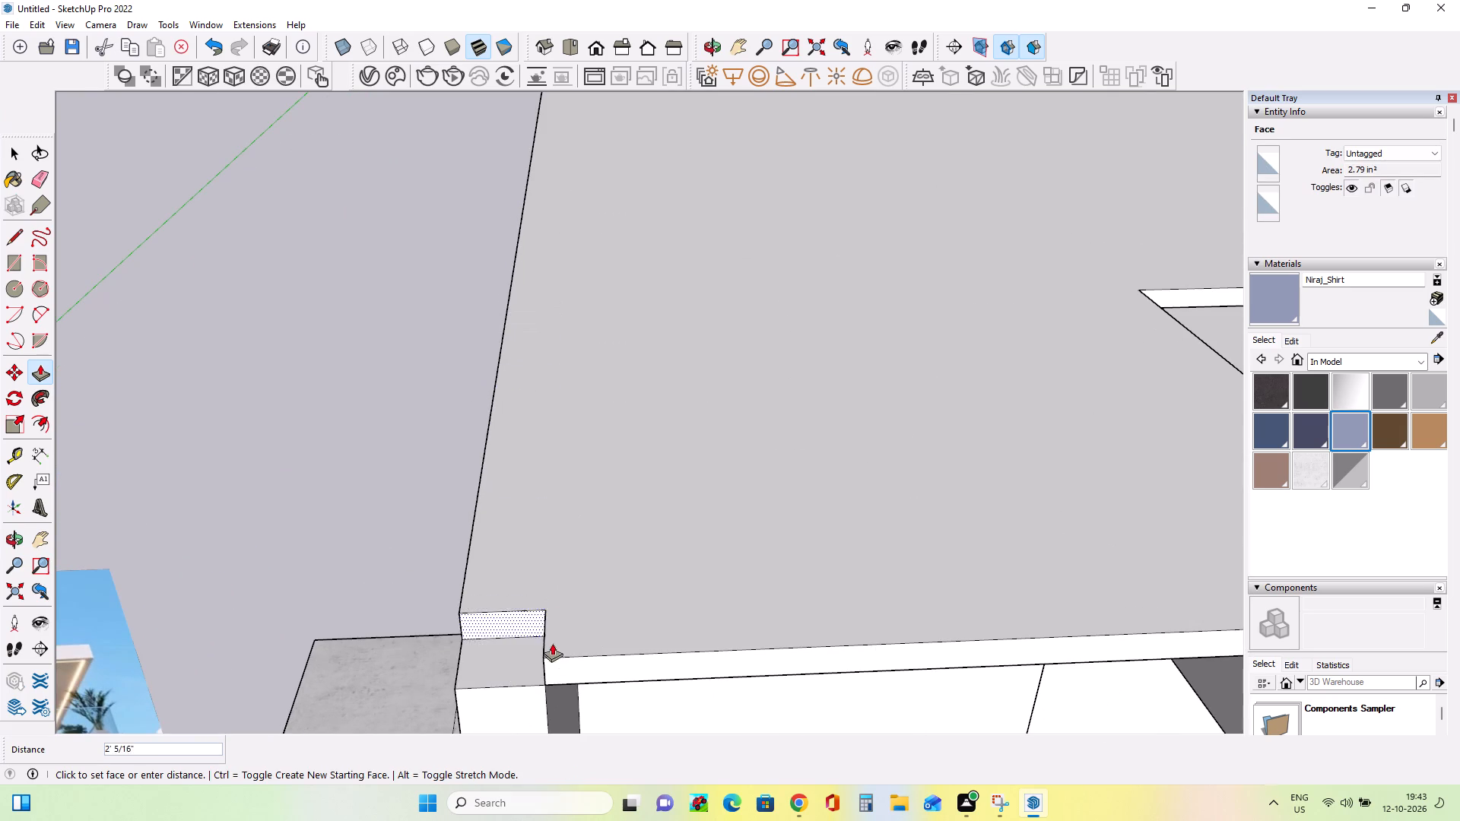
click(557, 667)
Examine the facade reference image against the model, focusing on the tall framed wall, balconies and entrance.
scroll(449, 523, down, 7)
middle_drag(768, 587, 765, 559)
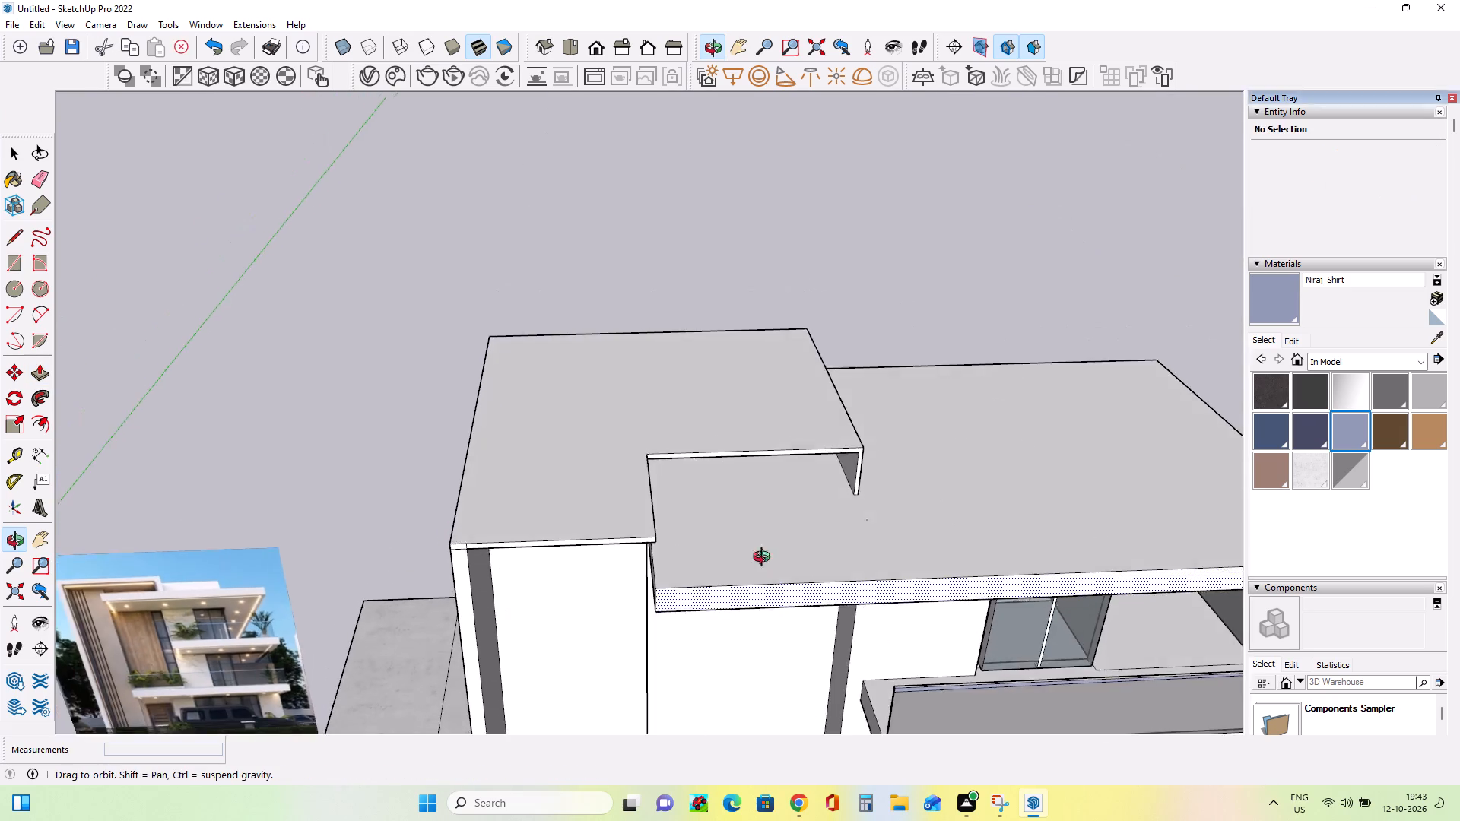
middle_drag(765, 559, 758, 334)
scroll(487, 409, down, 8)
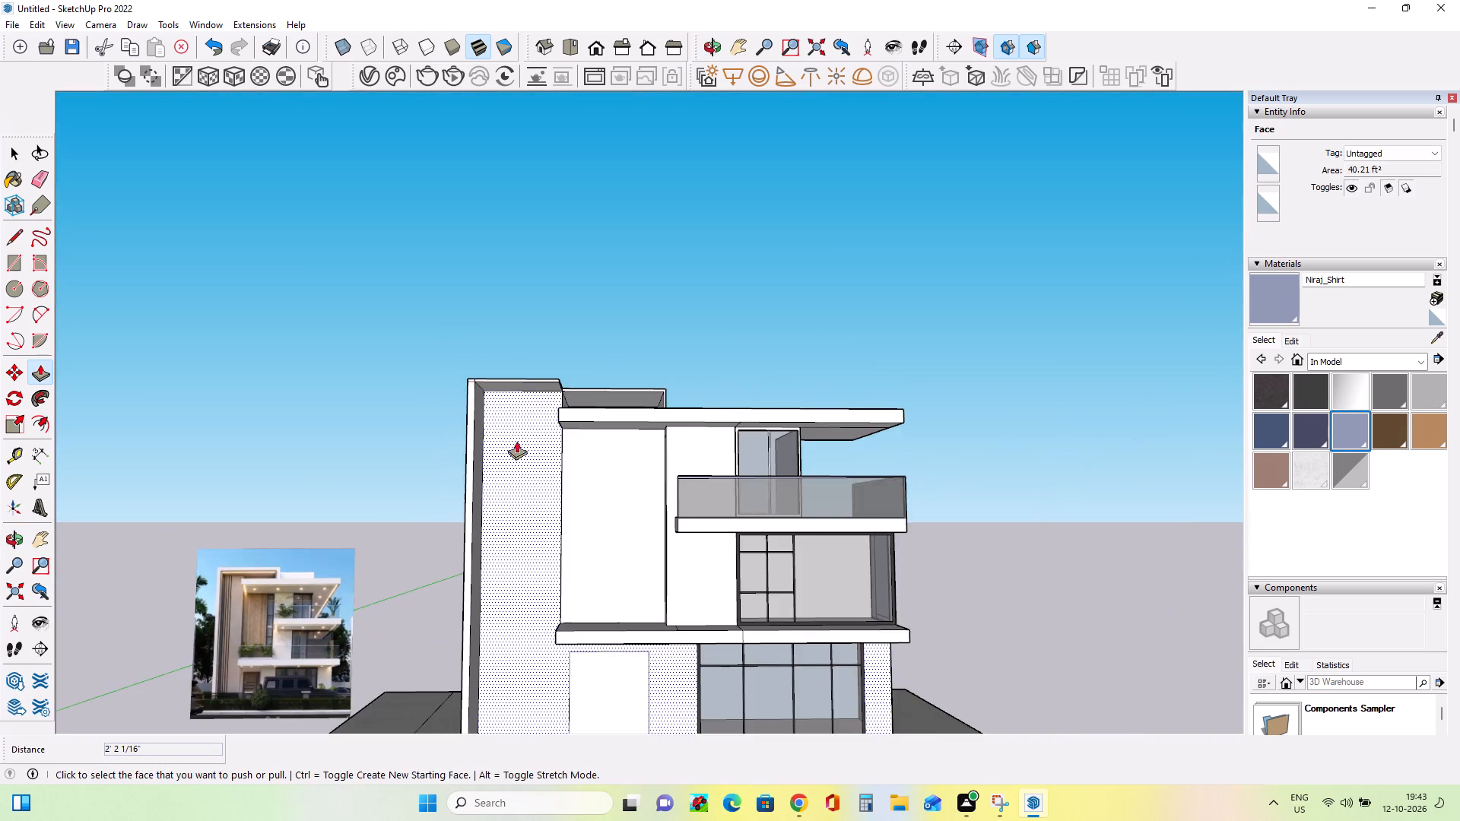
scroll(557, 482, down, 4)
middle_drag(572, 626, 570, 662)
scroll(436, 664, up, 4)
scroll(328, 591, up, 2)
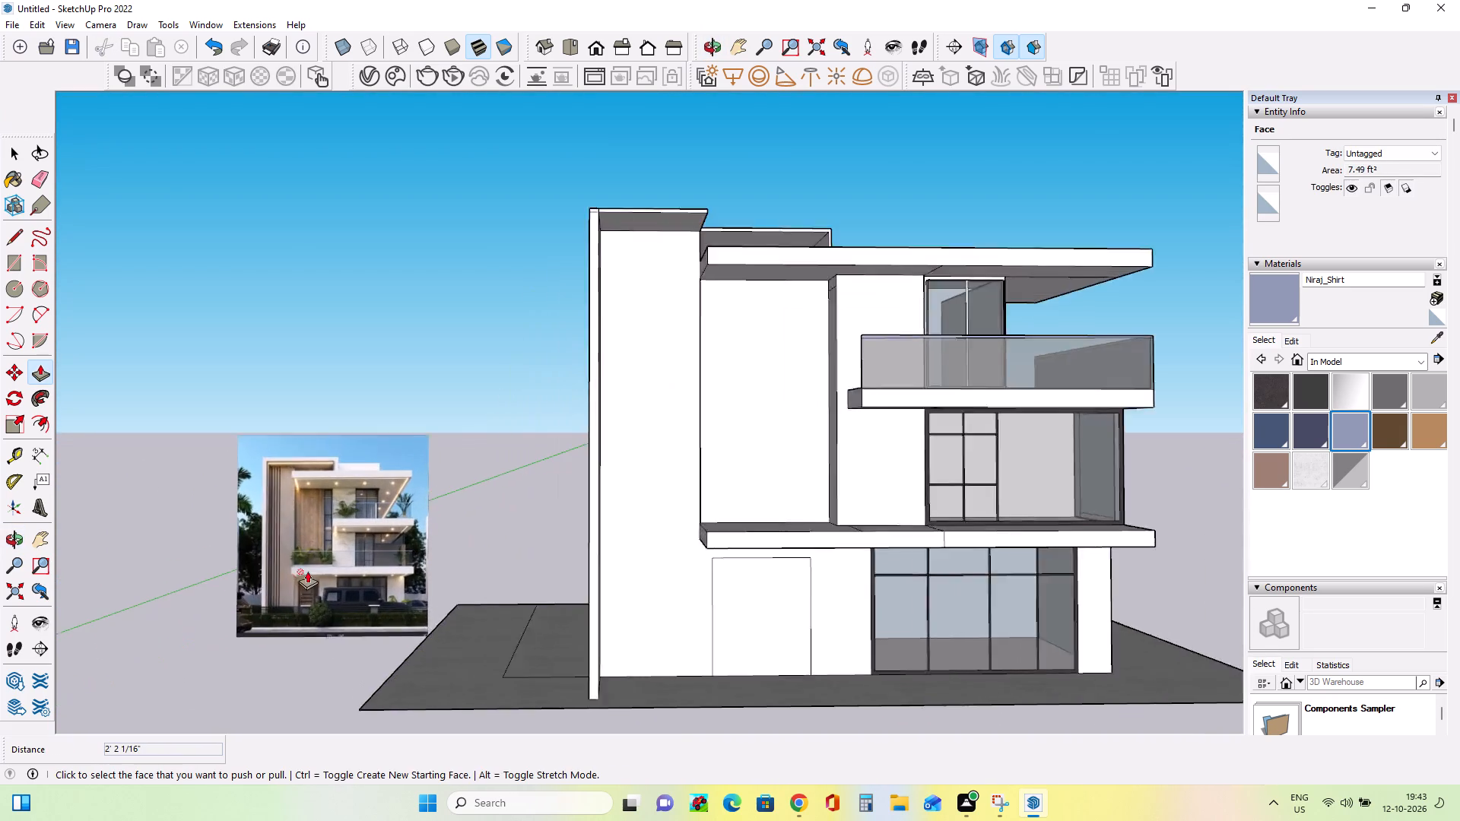
scroll(307, 571, up, 5)
scroll(283, 455, up, 5)
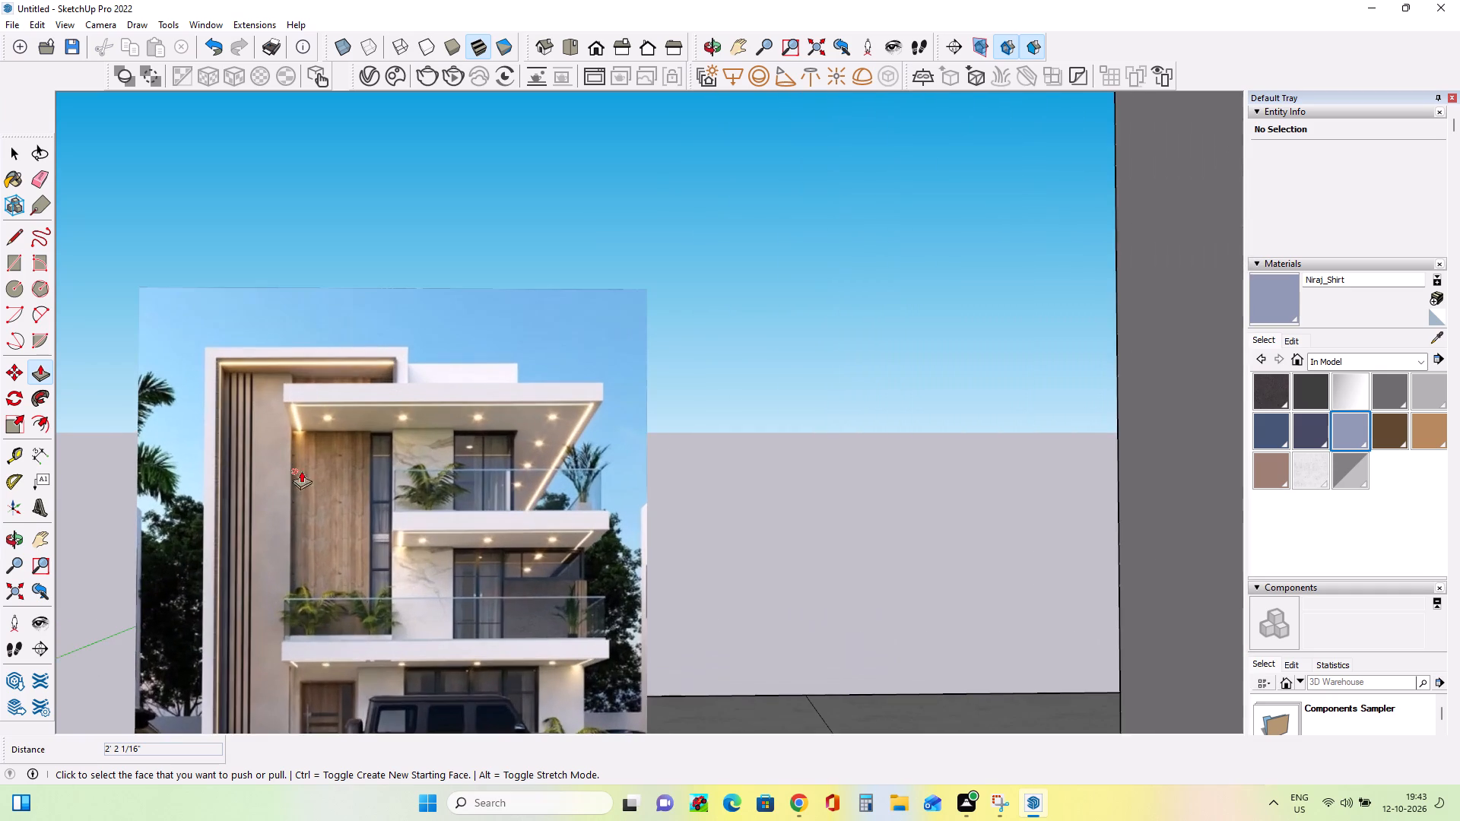
middle_drag(309, 481, 333, 406)
scroll(285, 564, up, 1)
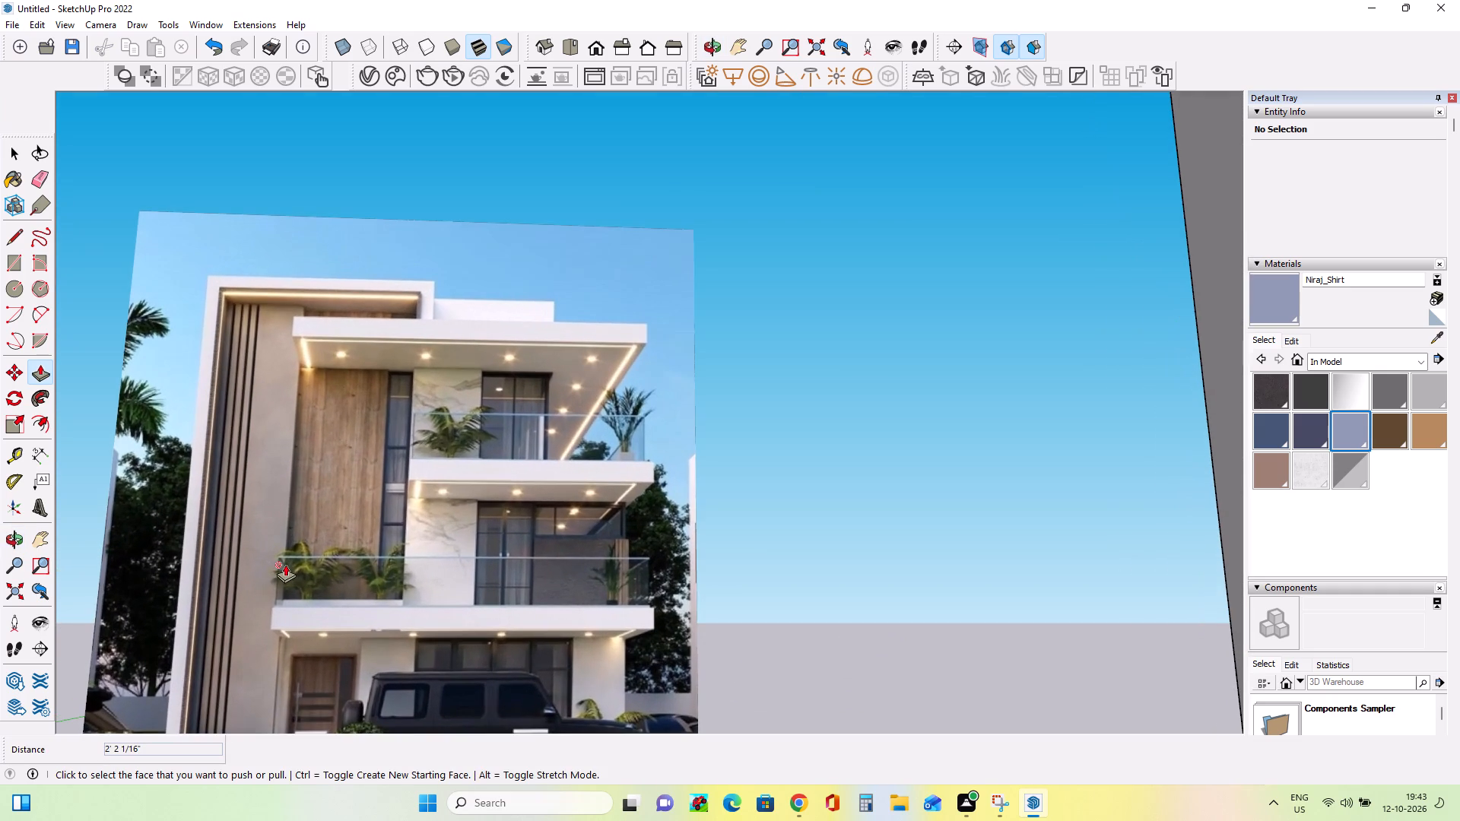
scroll(285, 564, down, 18)
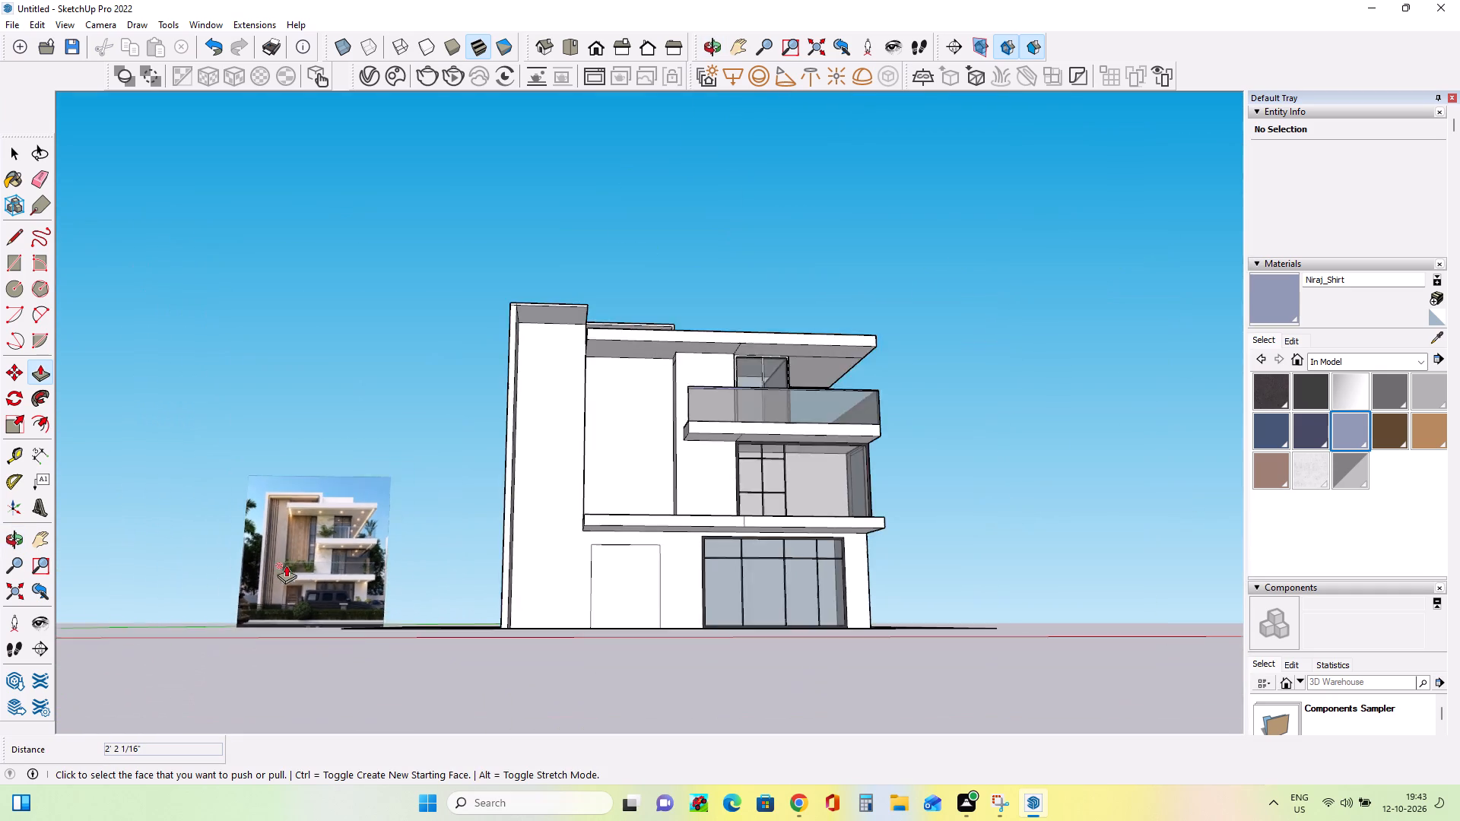
Push the ground-floor entrance door face about 3 3/16" into the front wall.
middle_drag(575, 584, 576, 636)
middle_drag(610, 587, 591, 663)
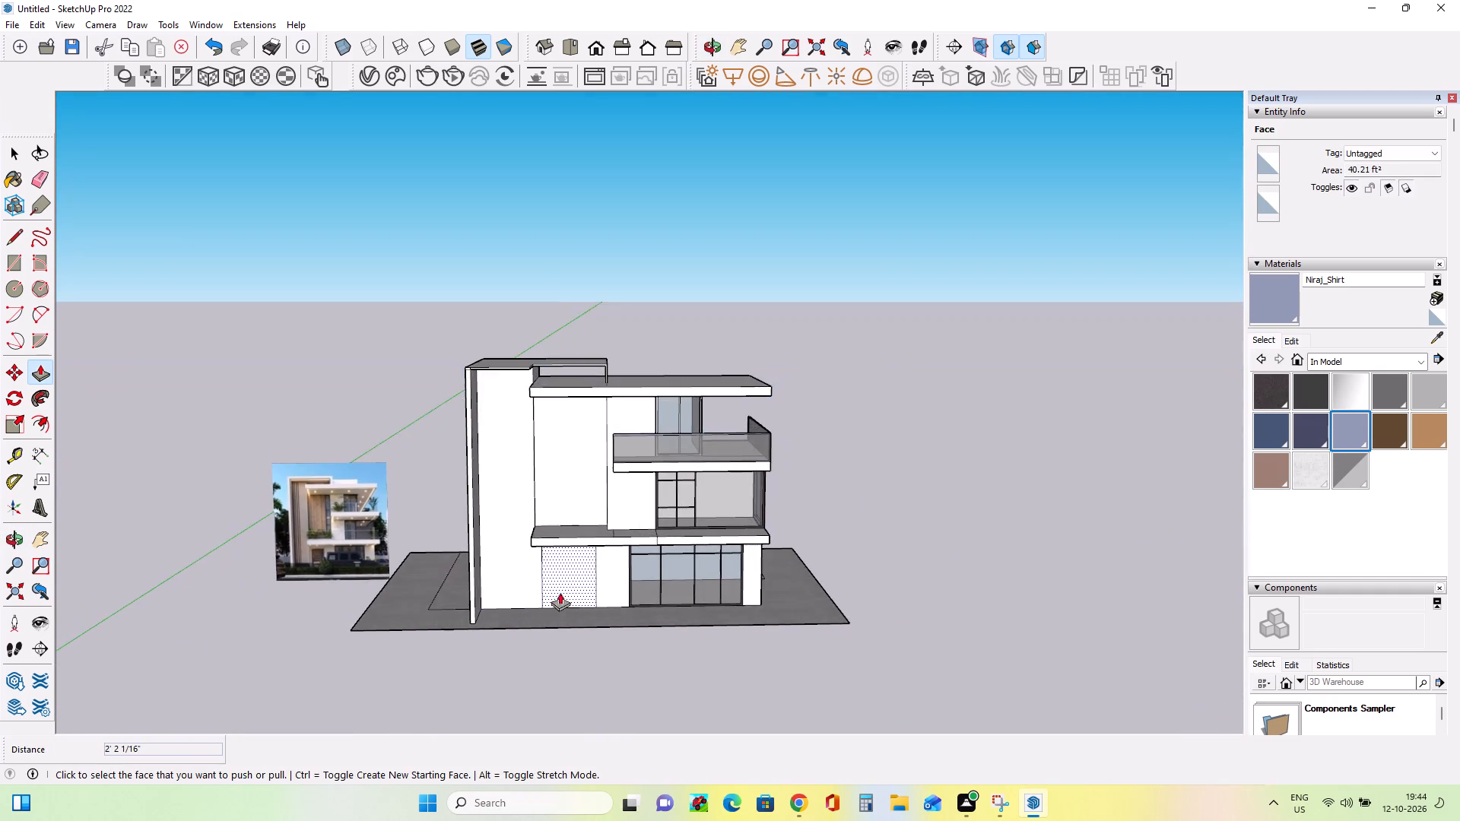
scroll(570, 576, up, 5)
click(576, 588)
click(579, 579)
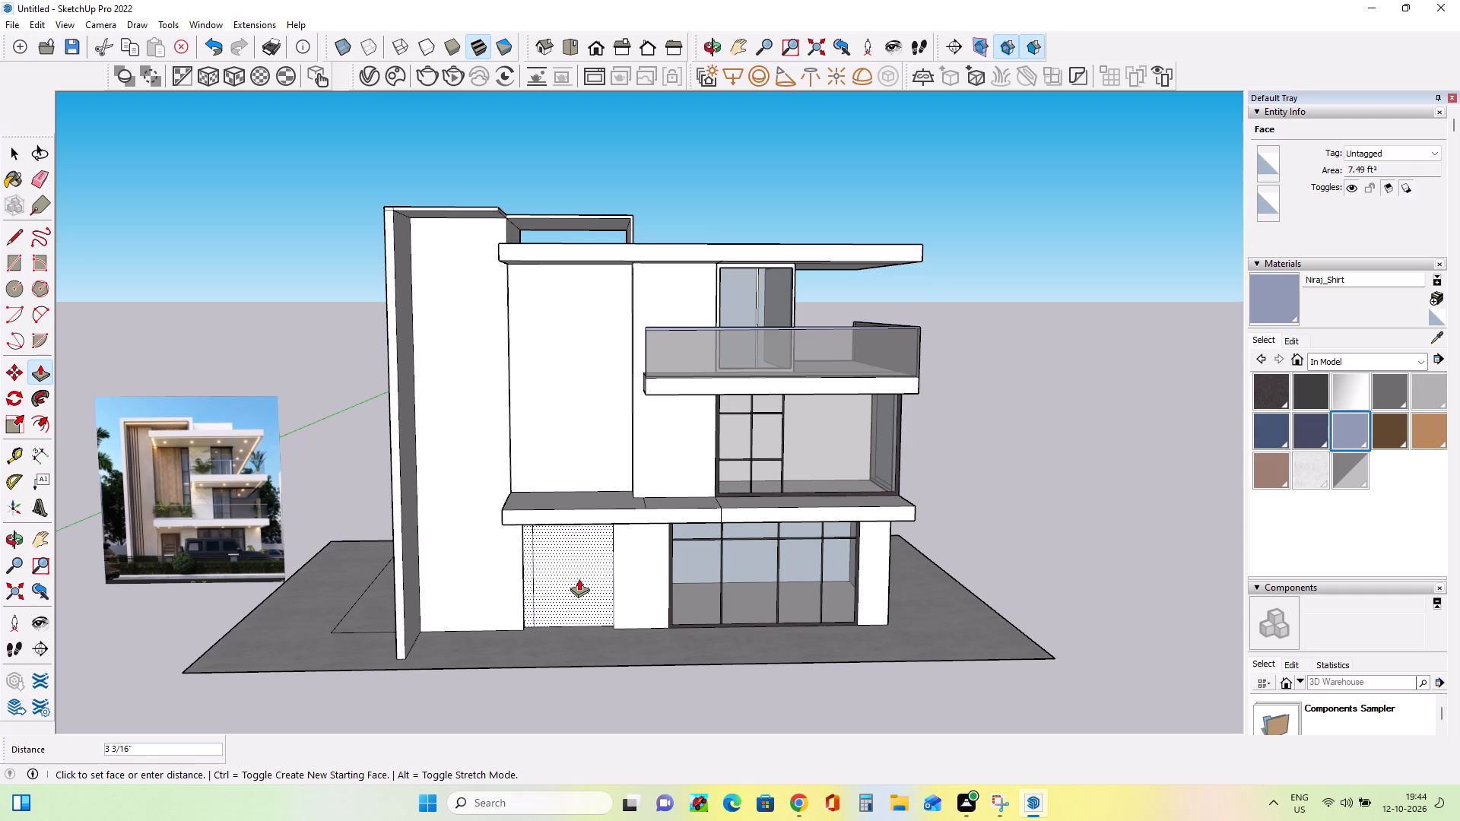
Examine the facade from several angles, checking the recessed entrance, the tall side fin, the slabs and the balconies.
middle_drag(601, 579, 558, 588)
middle_drag(683, 528, 683, 547)
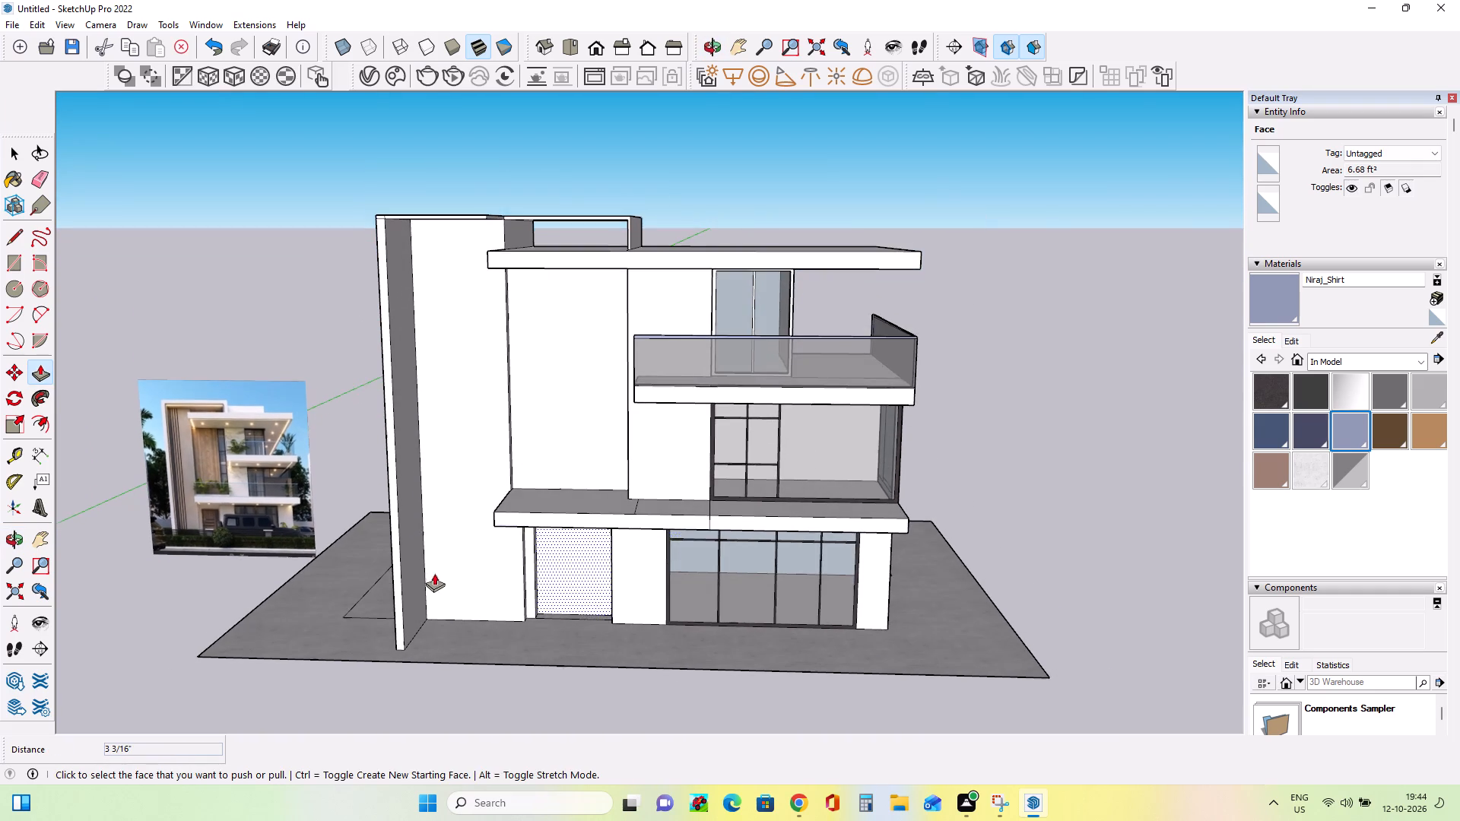
scroll(434, 573, up, 3)
middle_drag(439, 580, 641, 582)
middle_drag(720, 563, 985, 535)
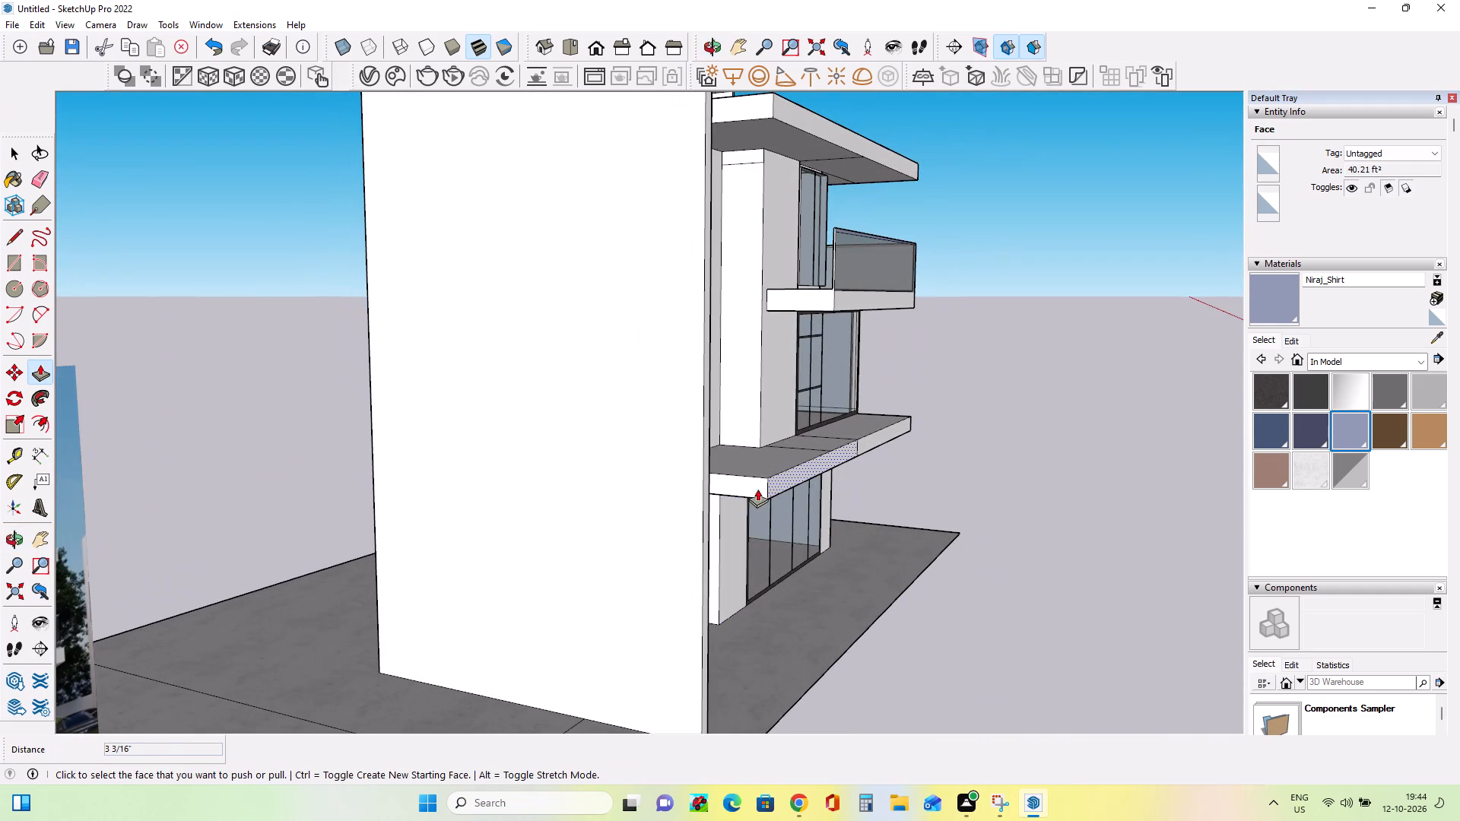
middle_drag(796, 494, 439, 515)
scroll(439, 515, down, 3)
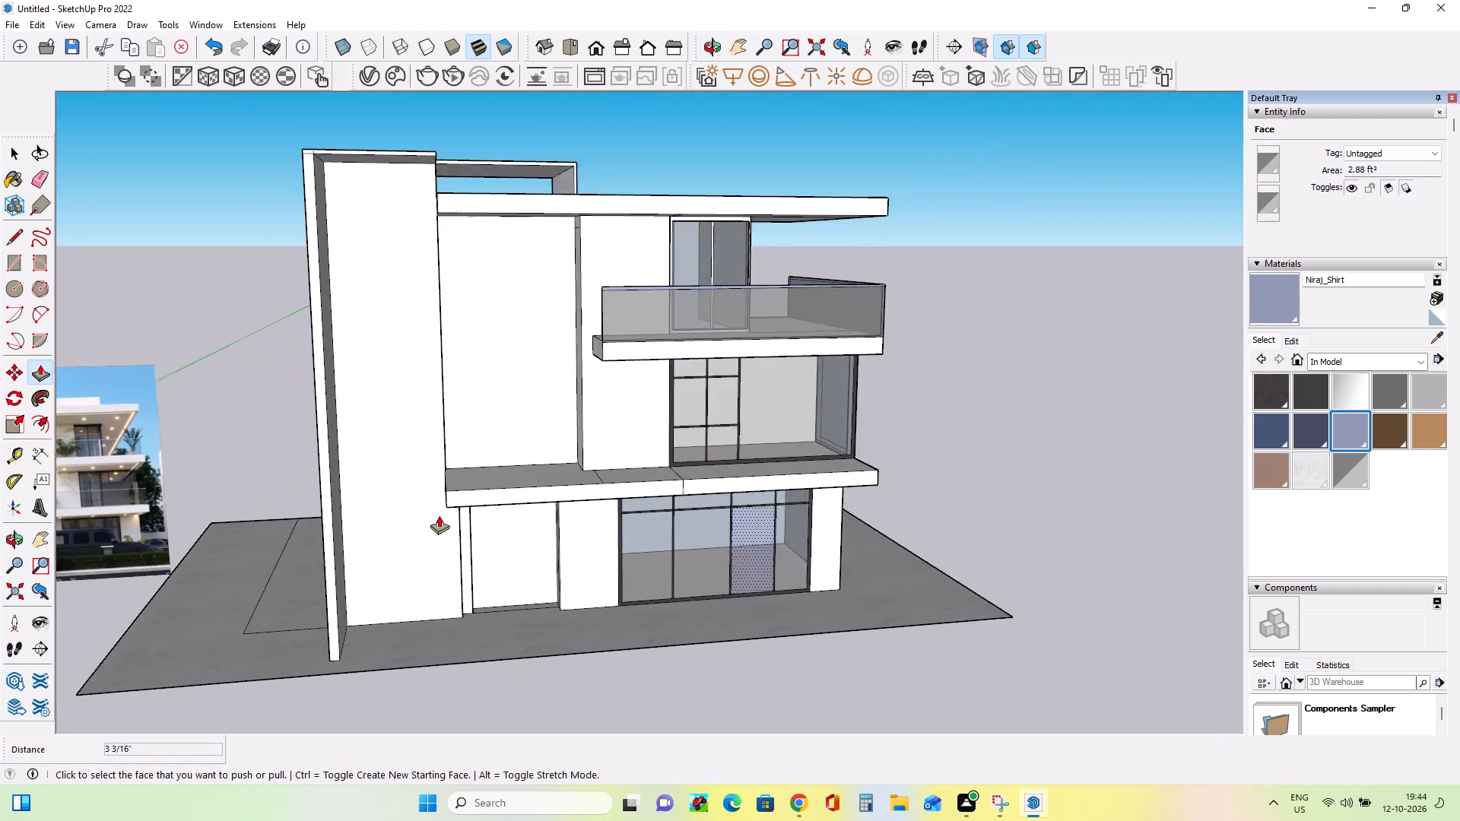
middle_drag(460, 448, 411, 456)
scroll(579, 461, down, 4)
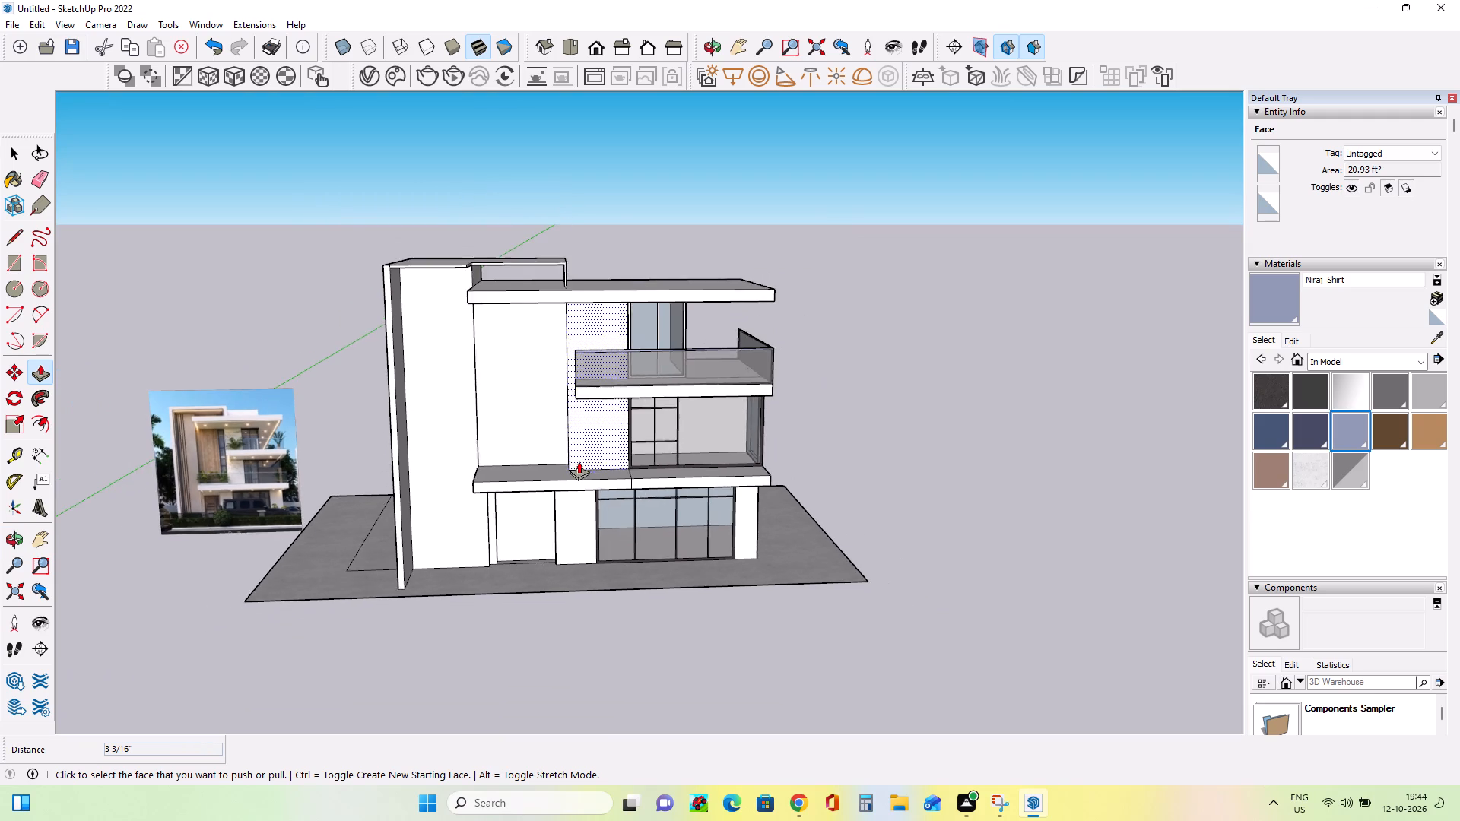
scroll(607, 483, up, 6)
middle_drag(609, 469, 615, 471)
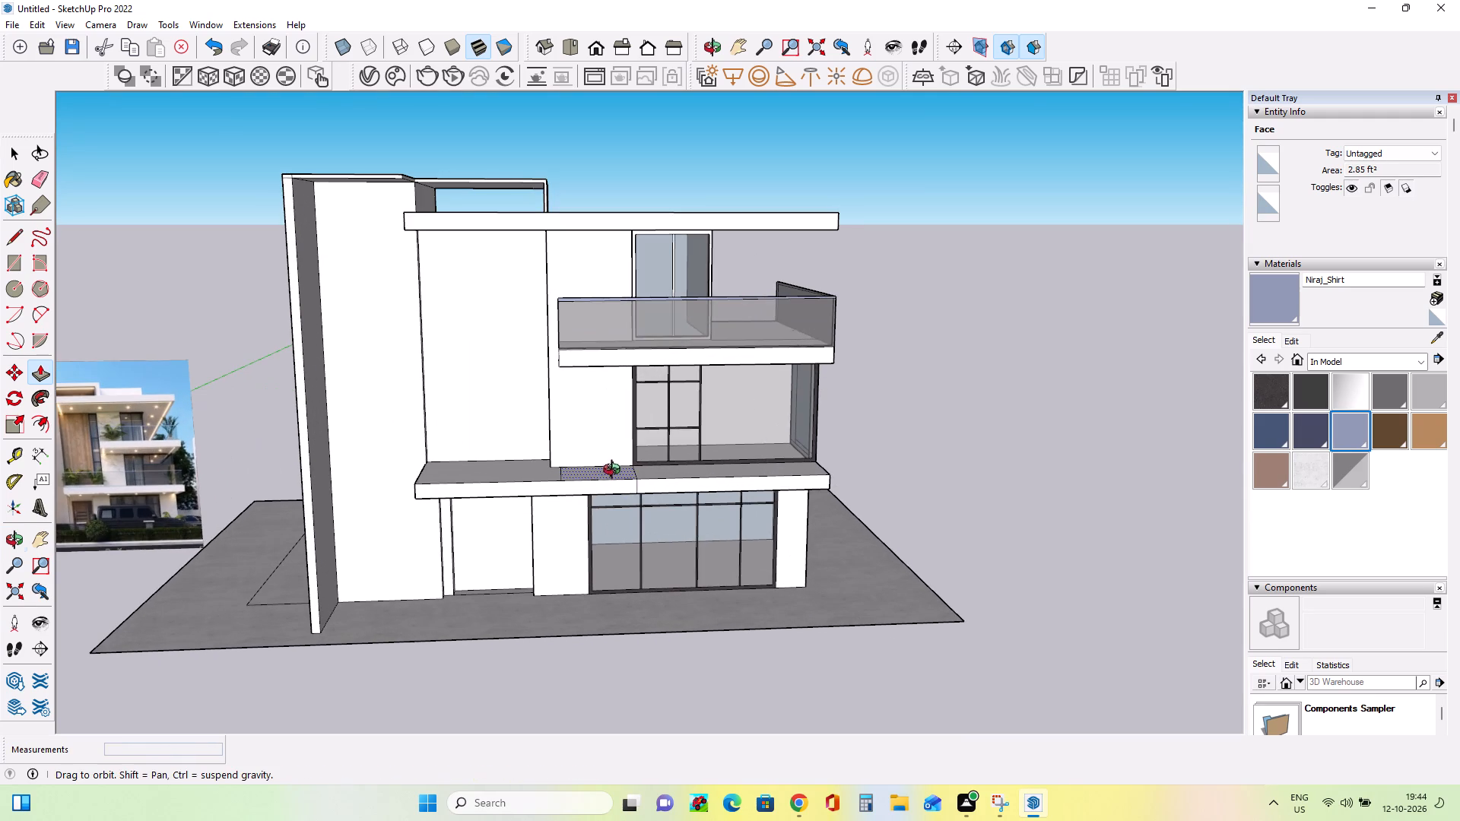
middle_drag(615, 471, 631, 487)
scroll(636, 485, down, 2)
middle_drag(638, 484, 680, 480)
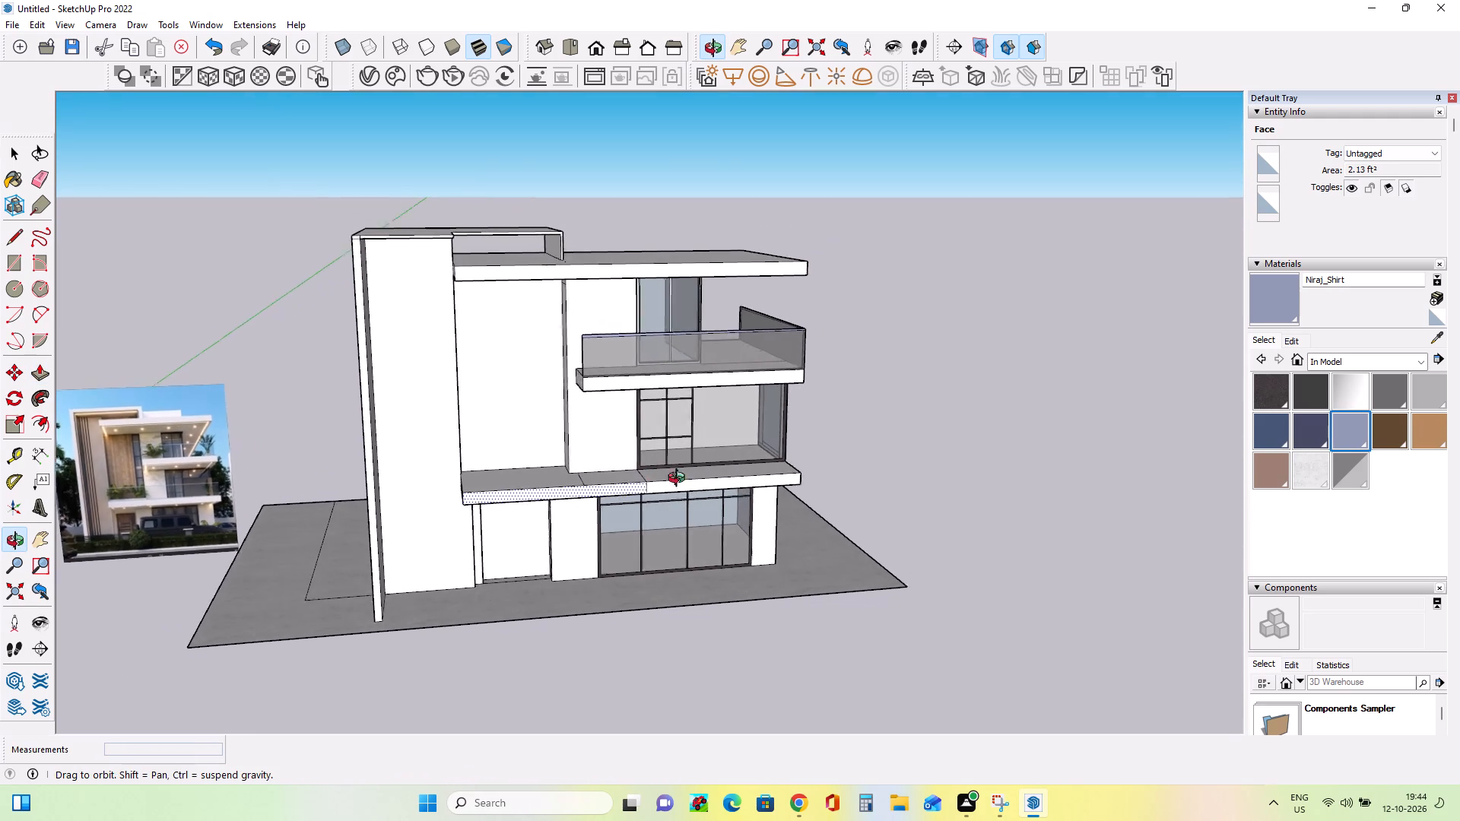
middle_drag(680, 480, 727, 512)
scroll(636, 496, up, 6)
middle_drag(662, 508, 665, 544)
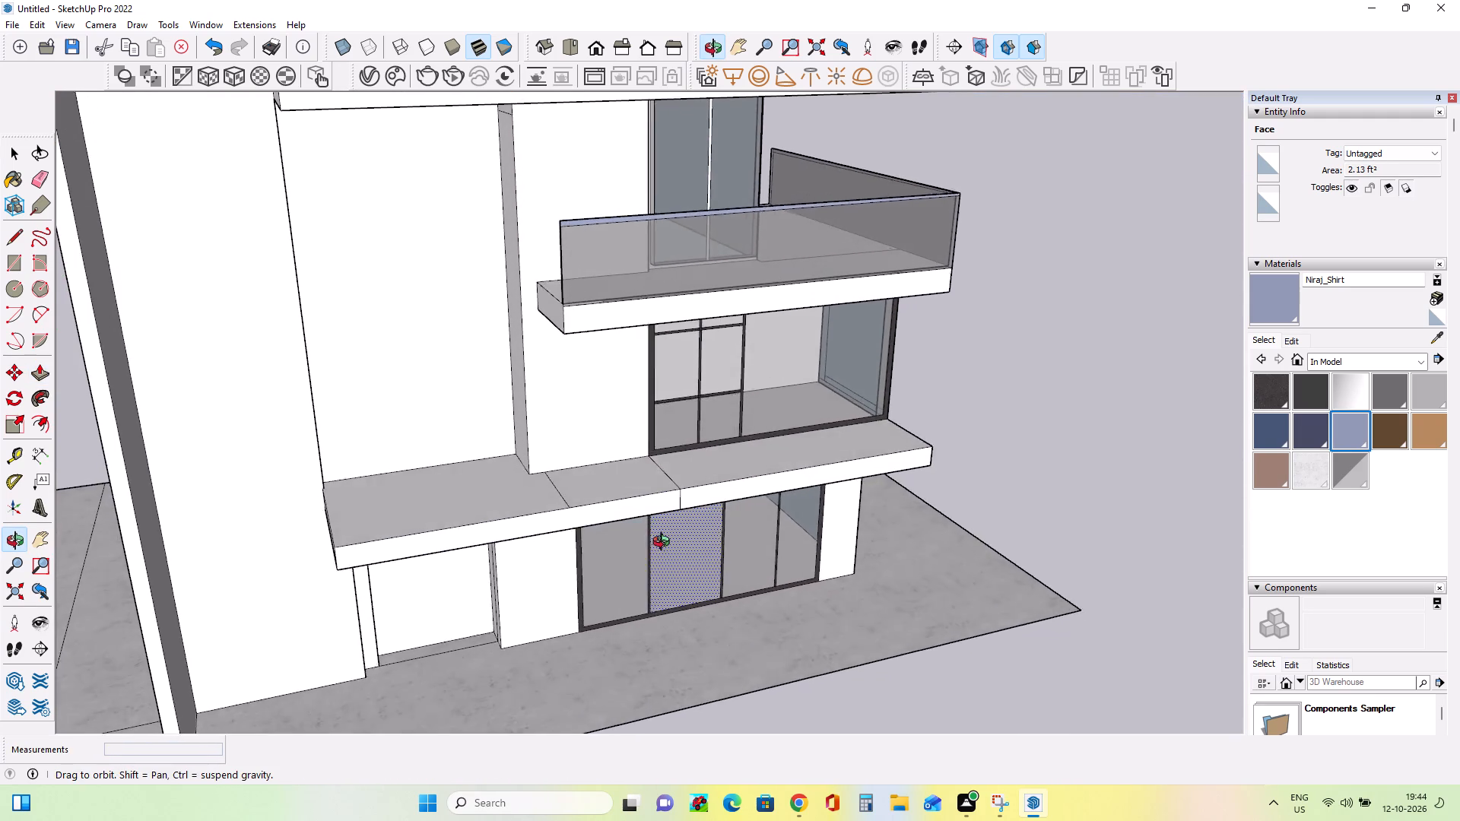
middle_drag(665, 544, 629, 555)
scroll(629, 545, up, 1)
scroll(631, 535, down, 4)
middle_drag(622, 525, 603, 495)
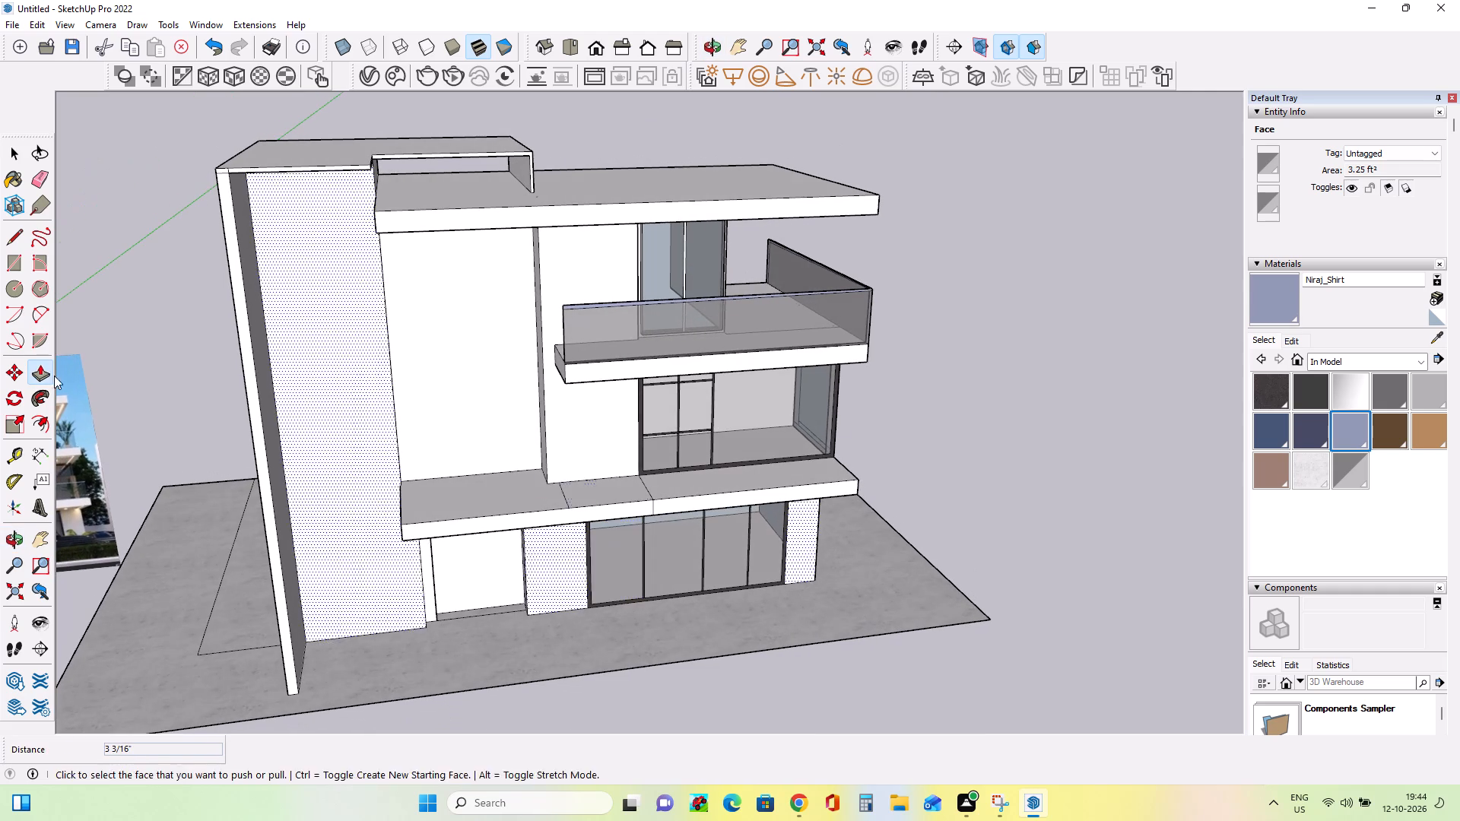
Examine the reference image up close, focusing on the dark vertical strips and framed wall beside the timber cladding.
click(11, 262)
scroll(465, 328, down, 7)
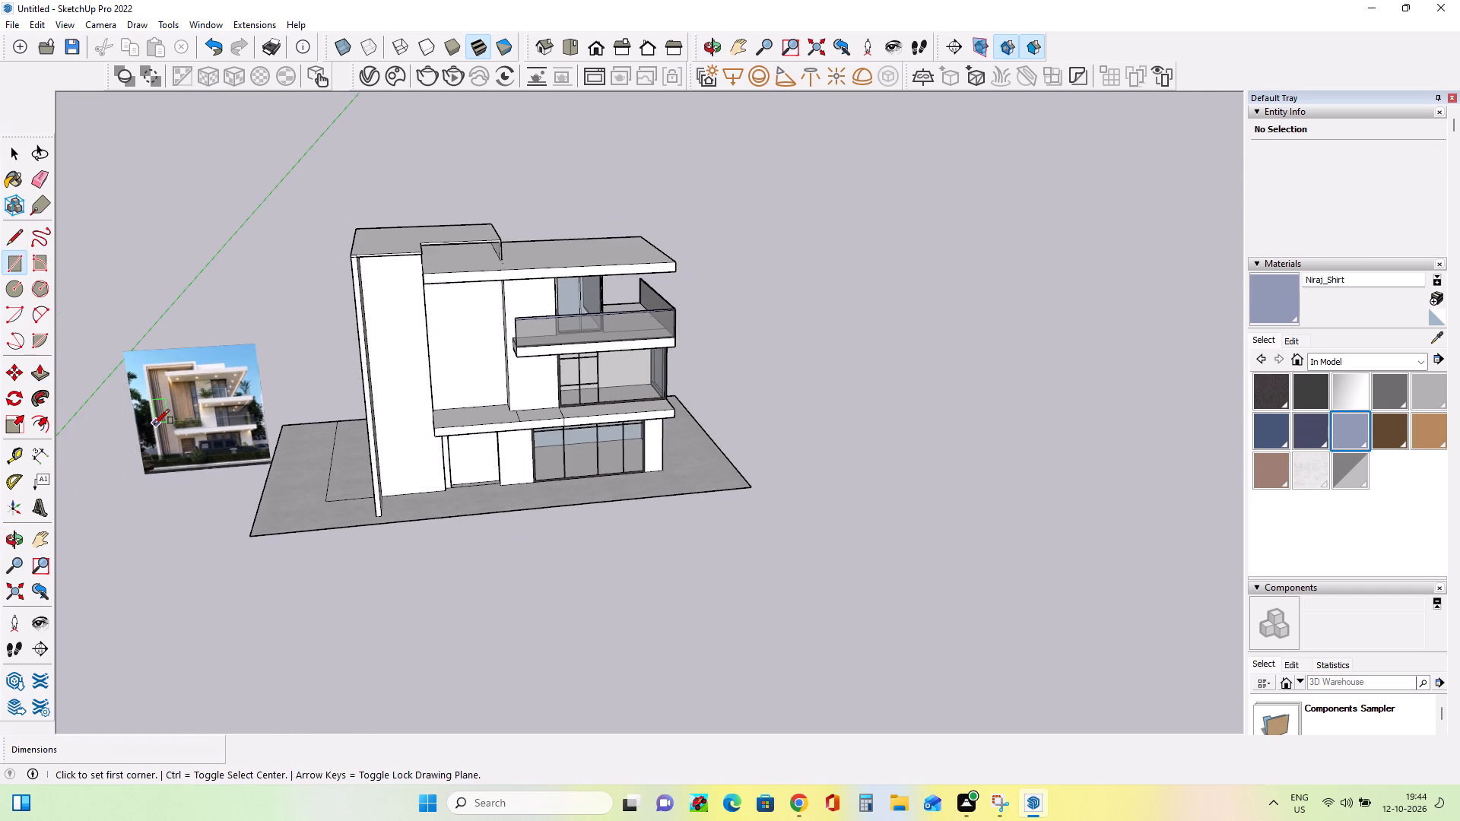
scroll(154, 424, up, 18)
scroll(154, 425, up, 3)
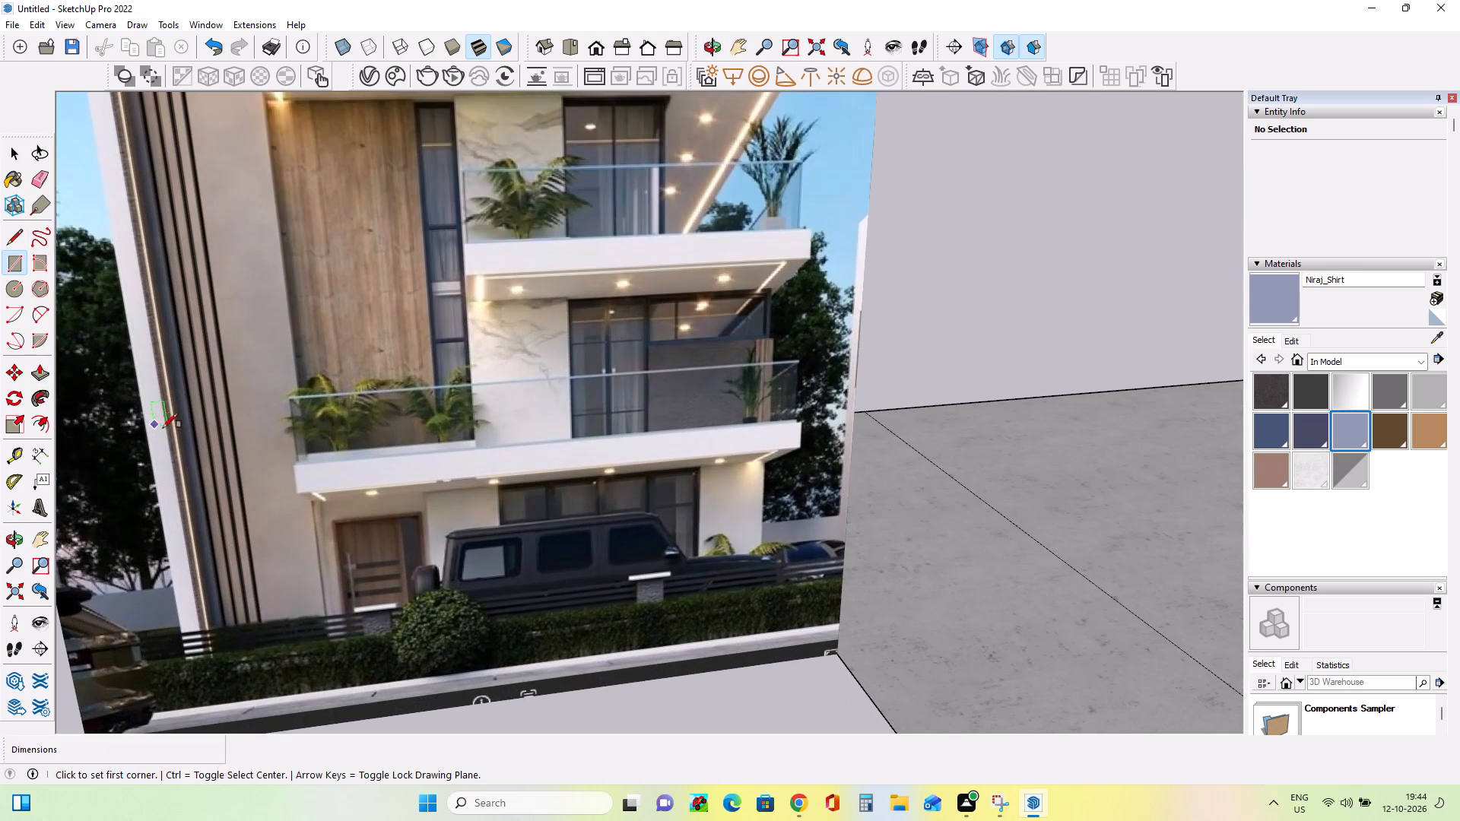
scroll(175, 432, down, 3)
middle_drag(176, 437, 186, 468)
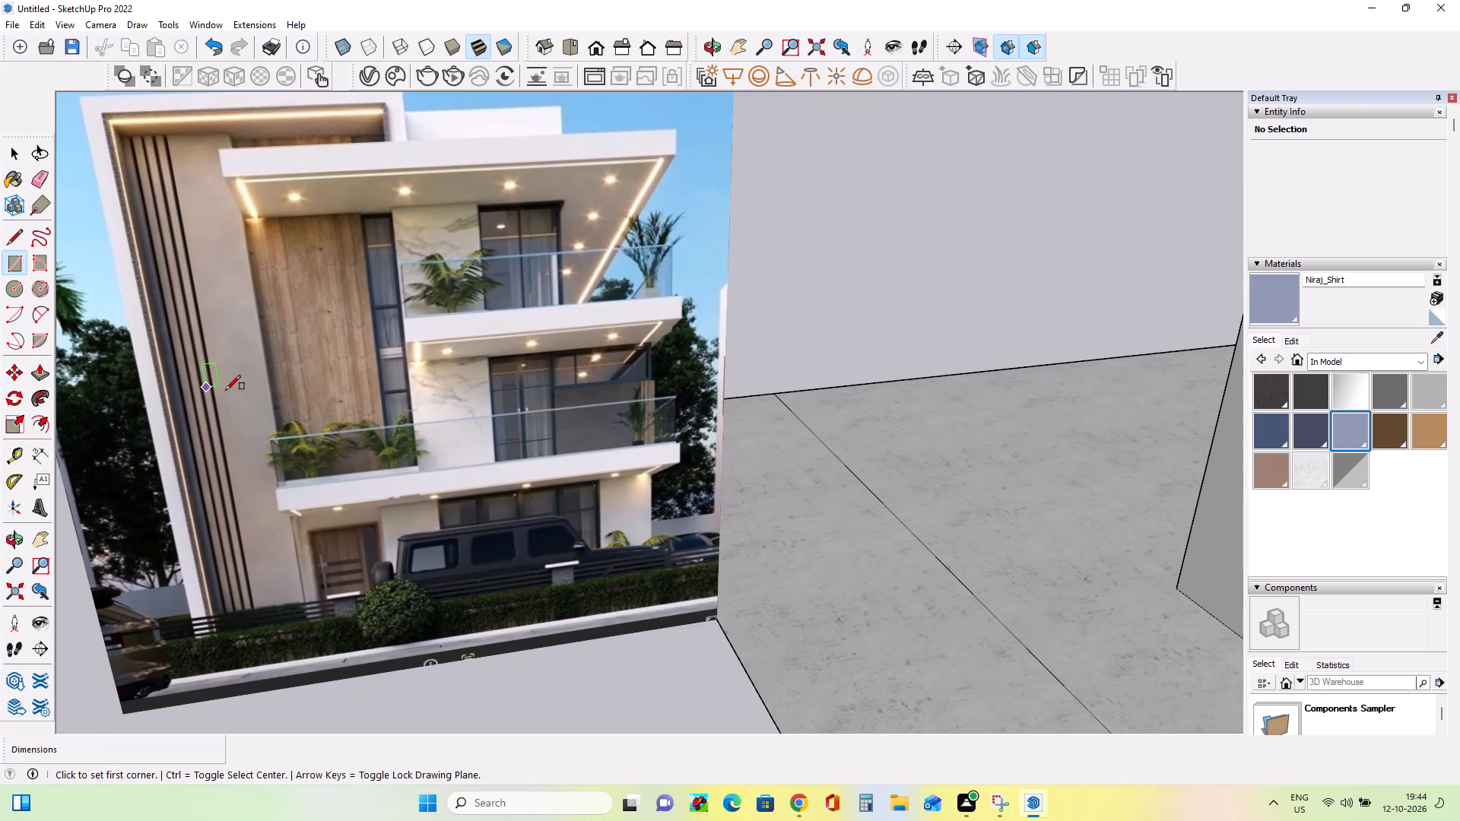
scroll(227, 391, up, 3)
scroll(227, 391, down, 7)
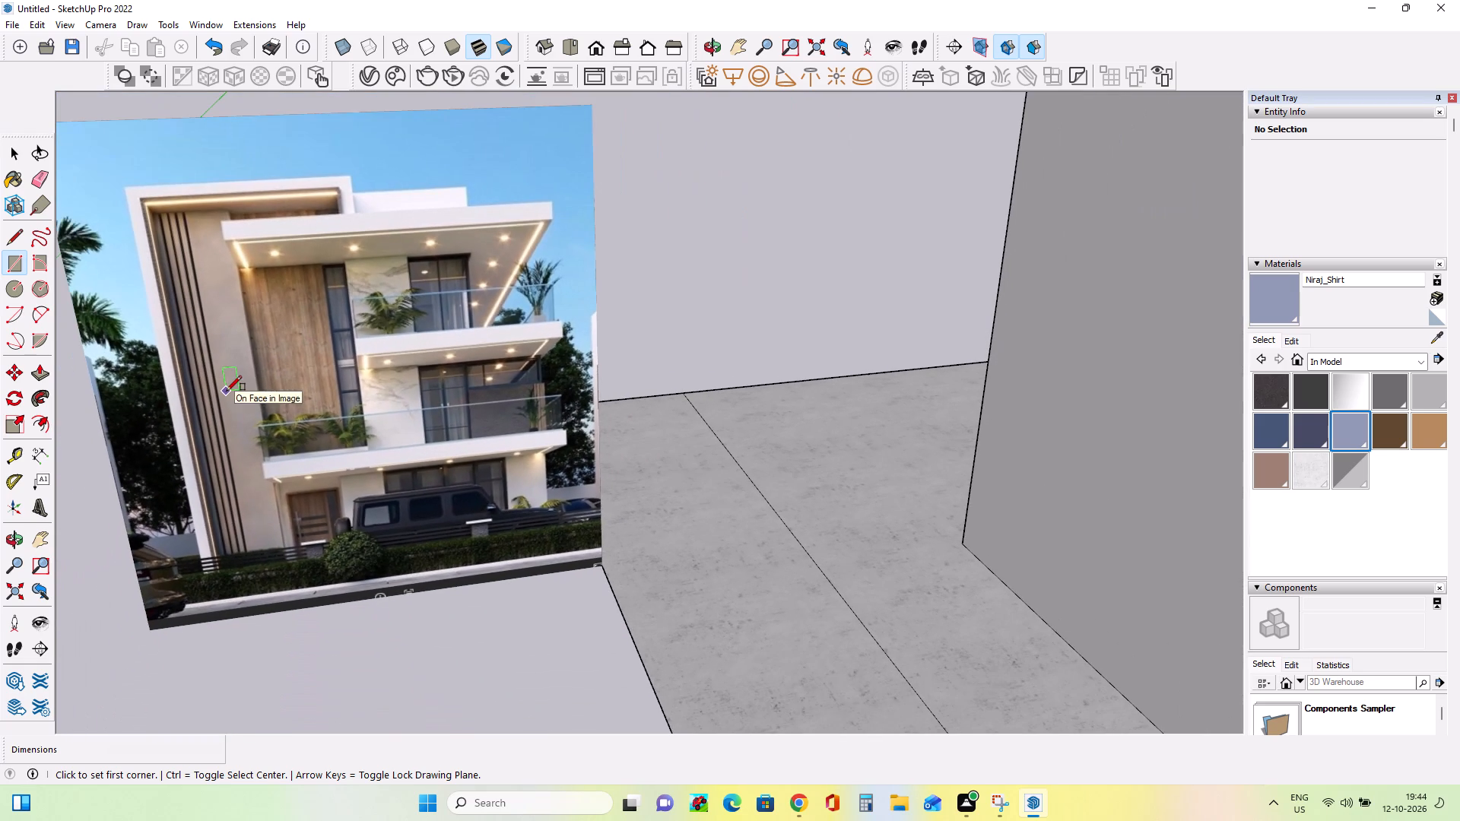
scroll(227, 391, up, 7)
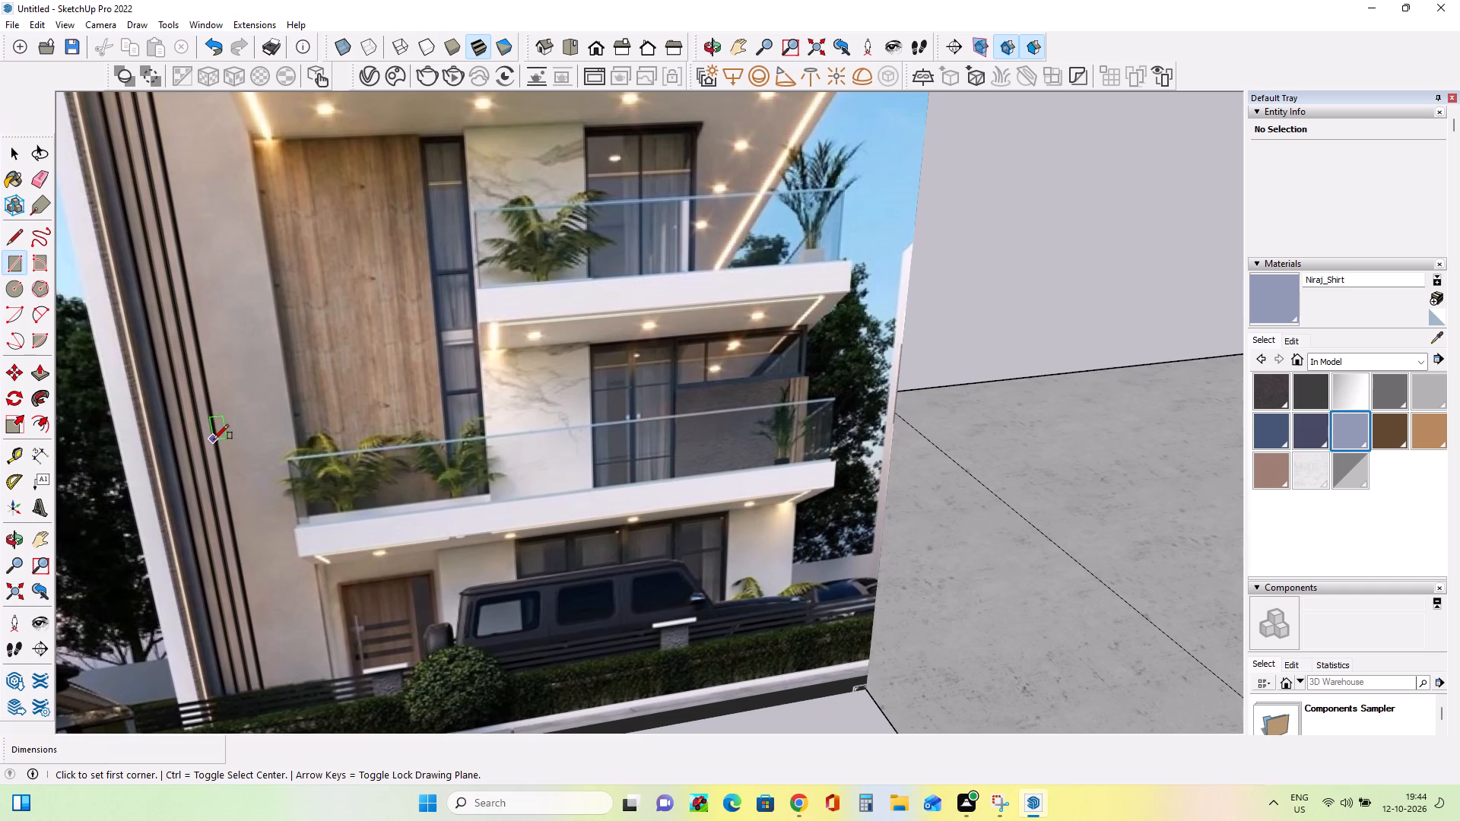
scroll(122, 437, down, 8)
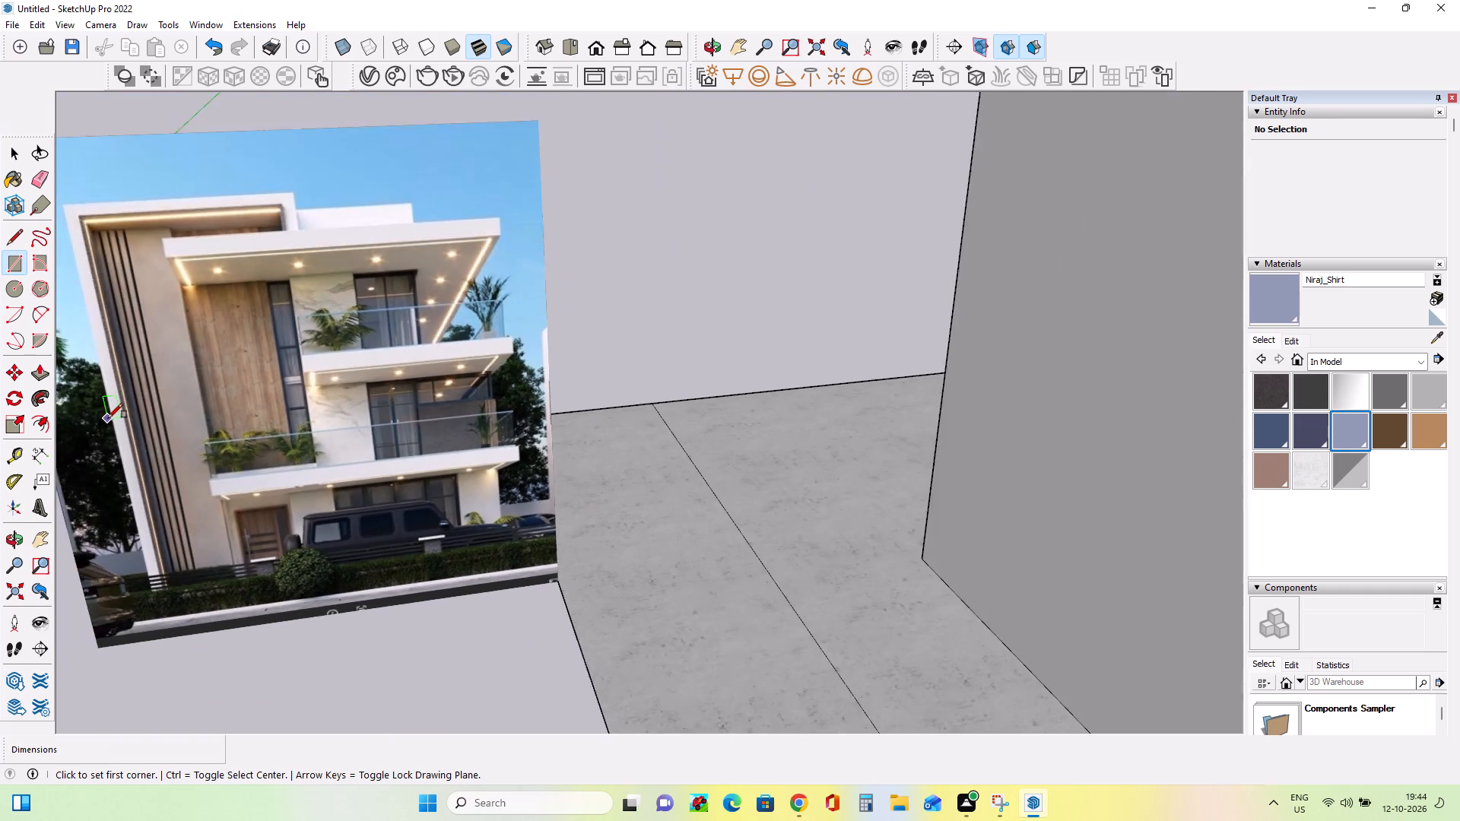
scroll(108, 418, down, 16)
scroll(374, 258, up, 5)
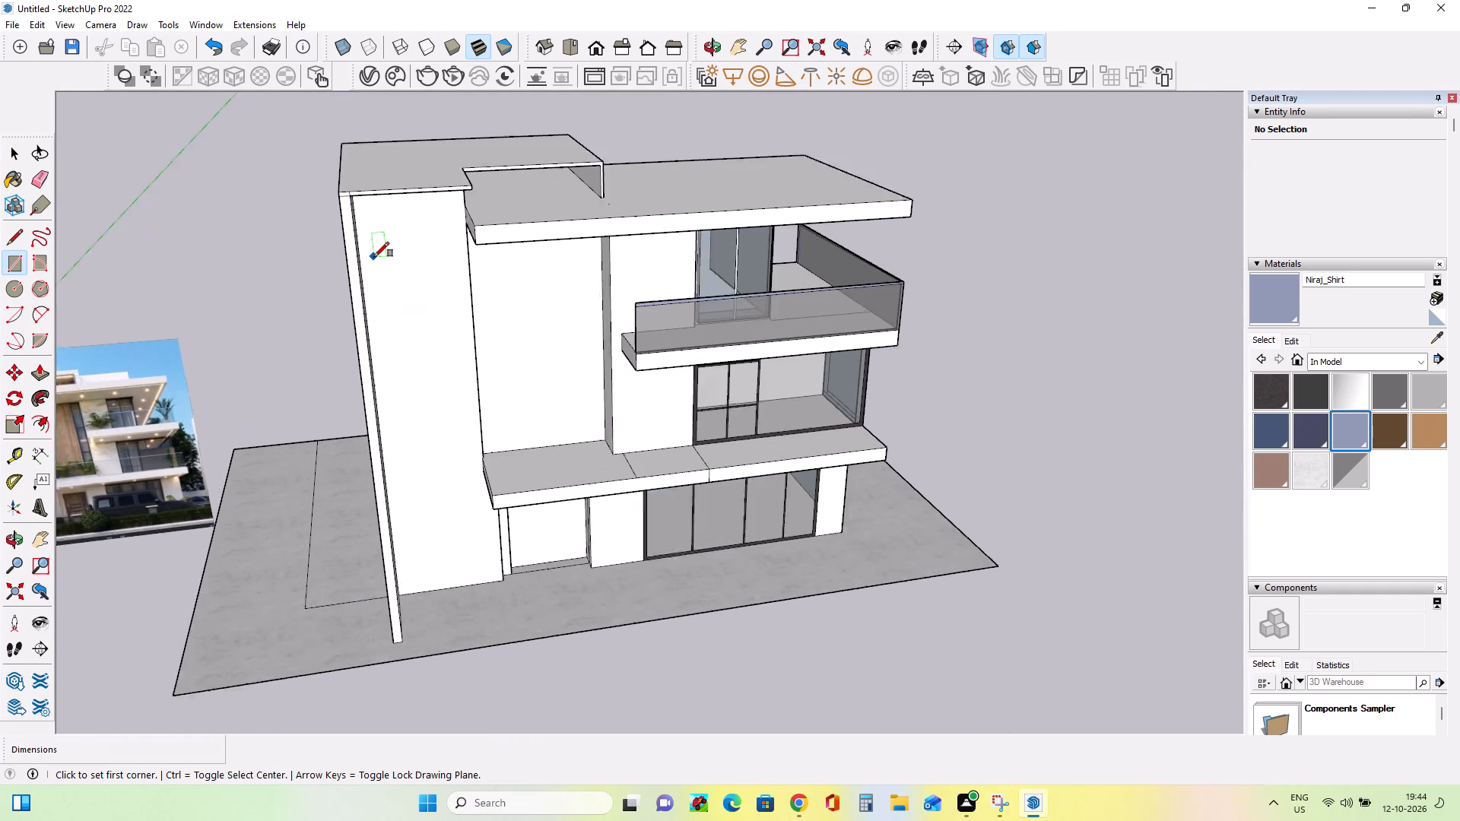
Pull the narrow side edge of the projecting top frame 3' 4 1/2" sideways to align with the roof upstand's outer face.
scroll(375, 260, down, 4)
middle_drag(382, 263, 408, 196)
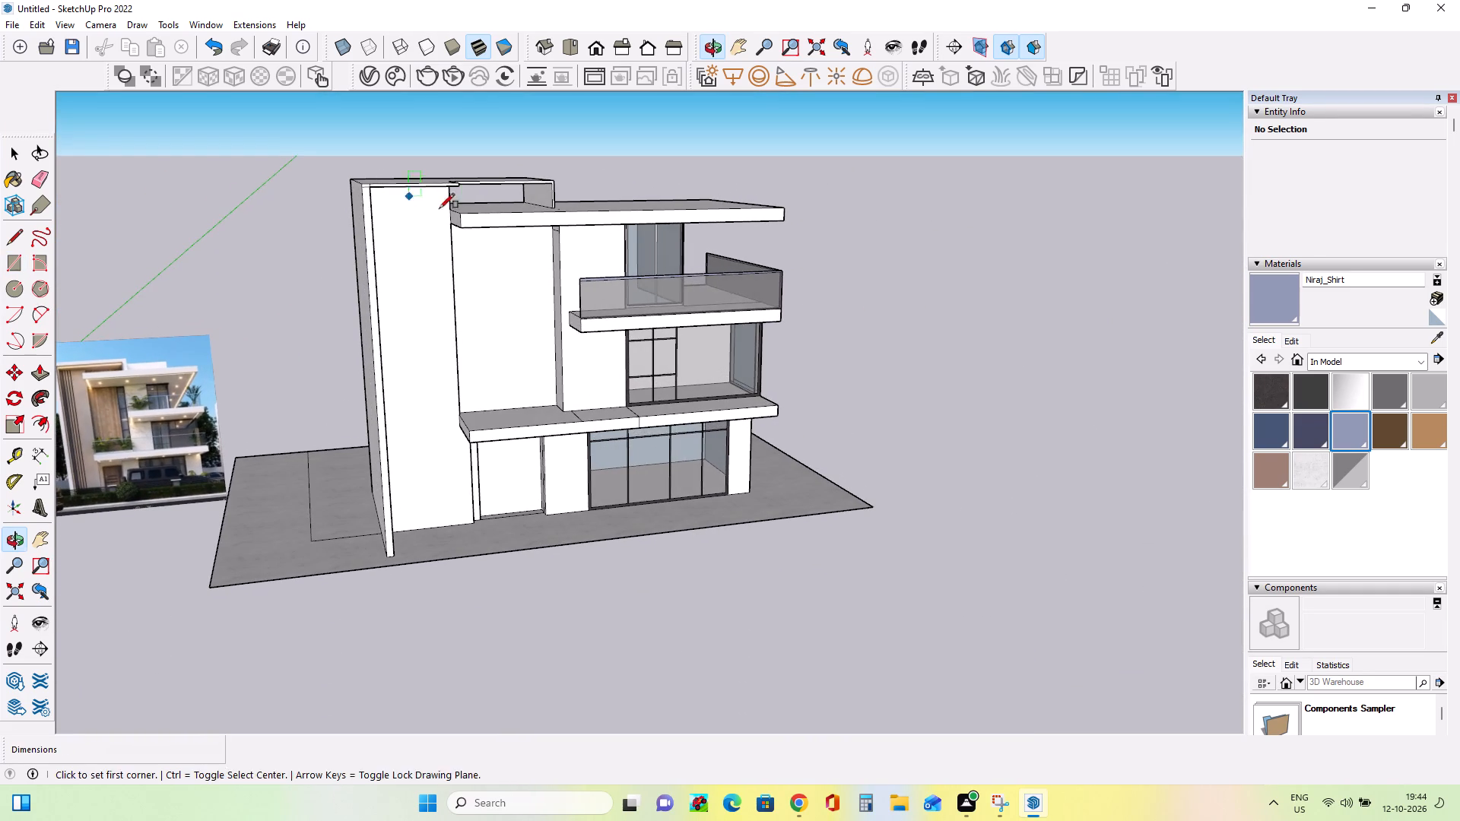
middle_drag(500, 241, 126, 331)
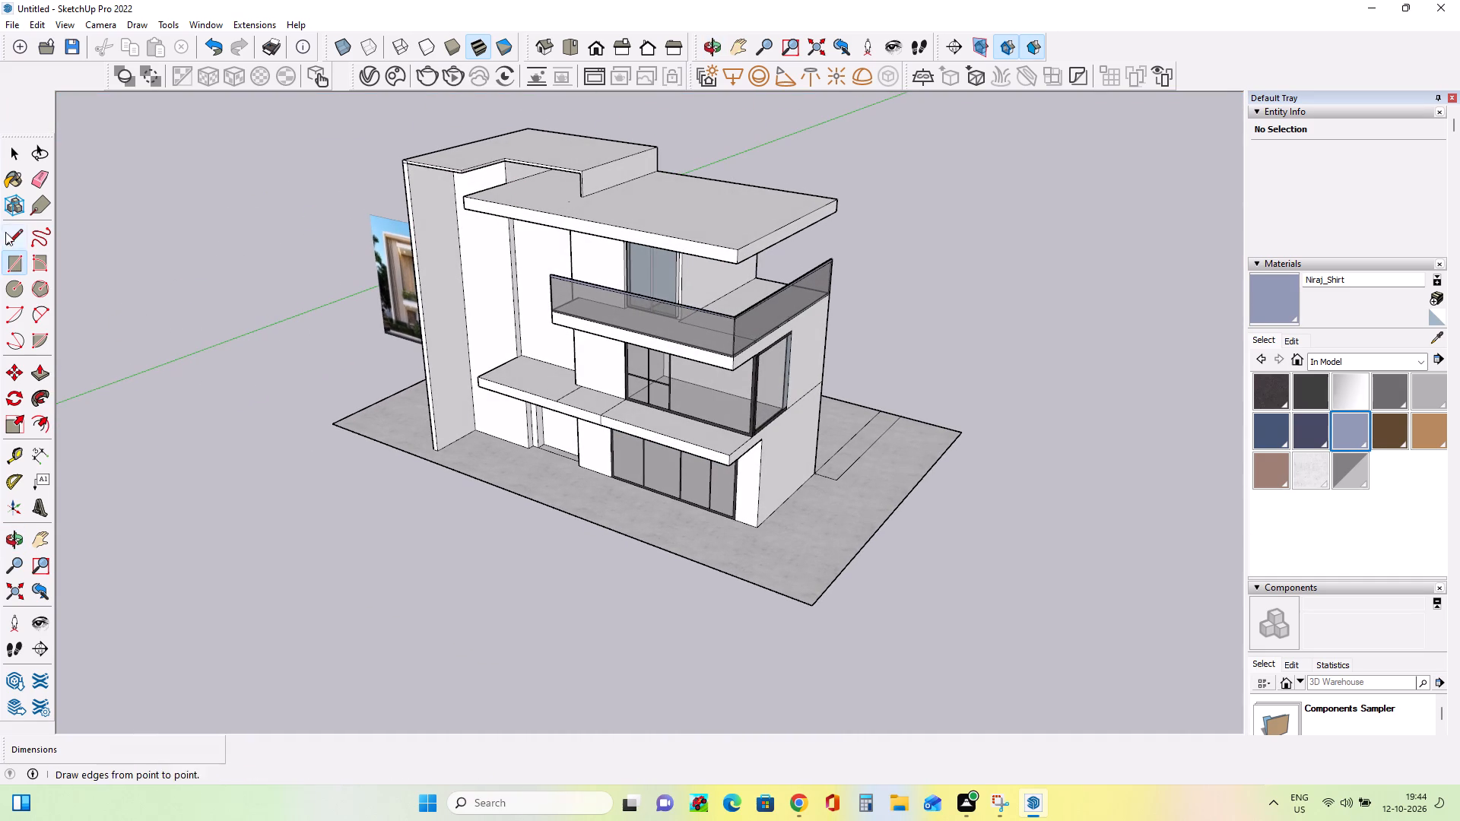
click(37, 384)
scroll(492, 254, up, 4)
scroll(486, 160, up, 2)
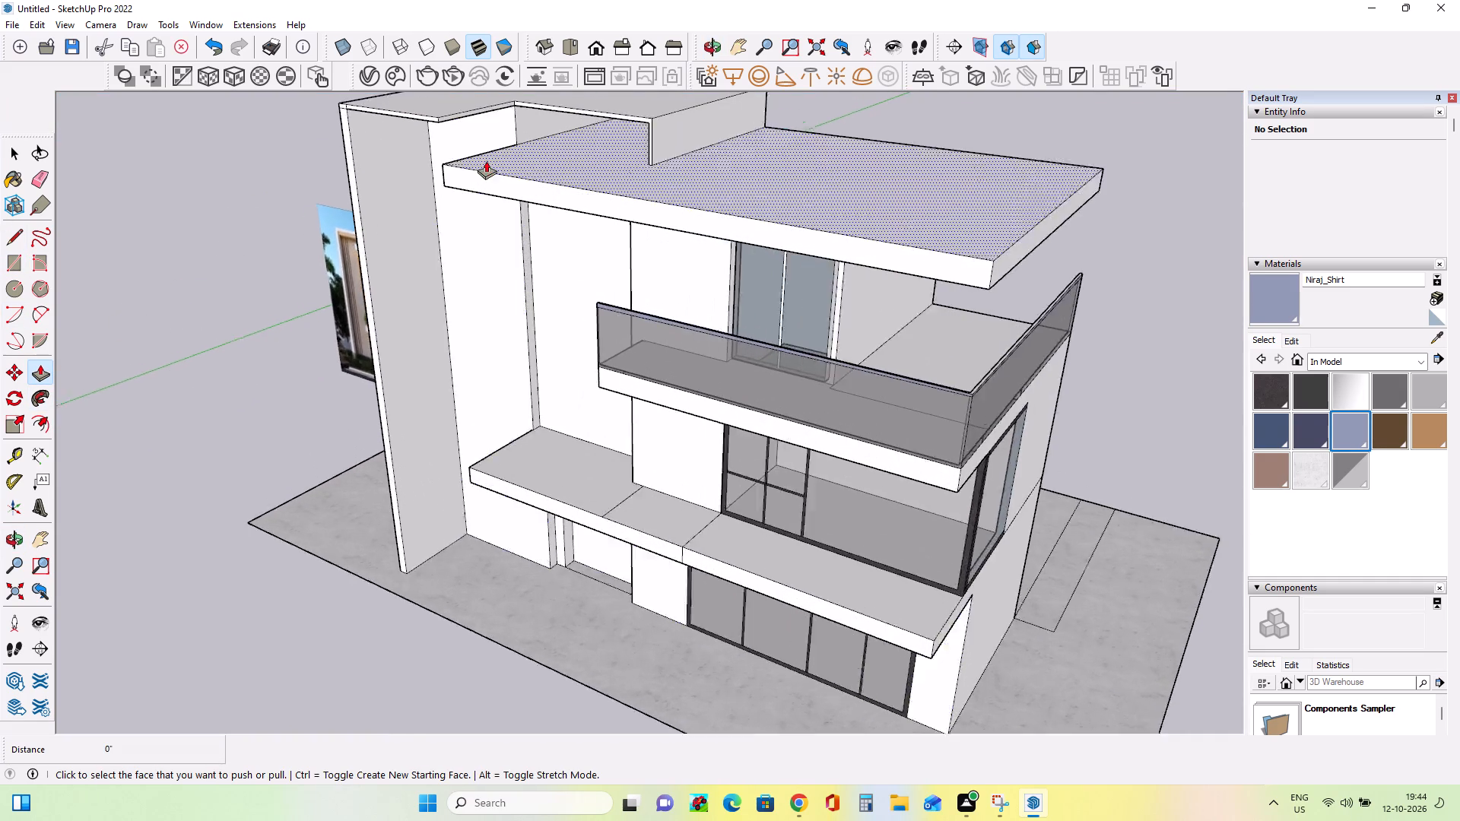
scroll(486, 160, up, 2)
click(452, 95)
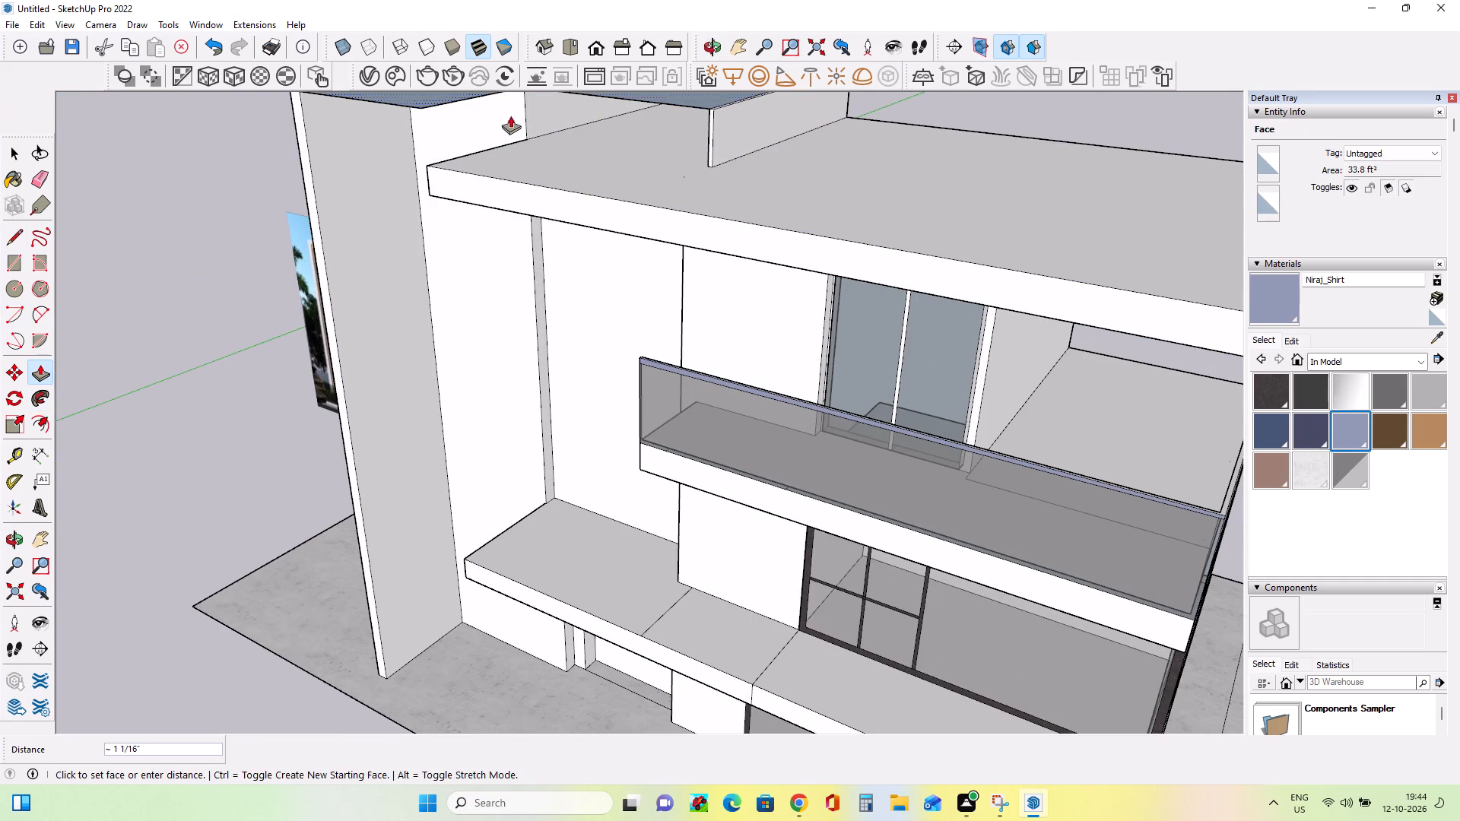
key(Escape)
middle_drag(578, 259, 473, 349)
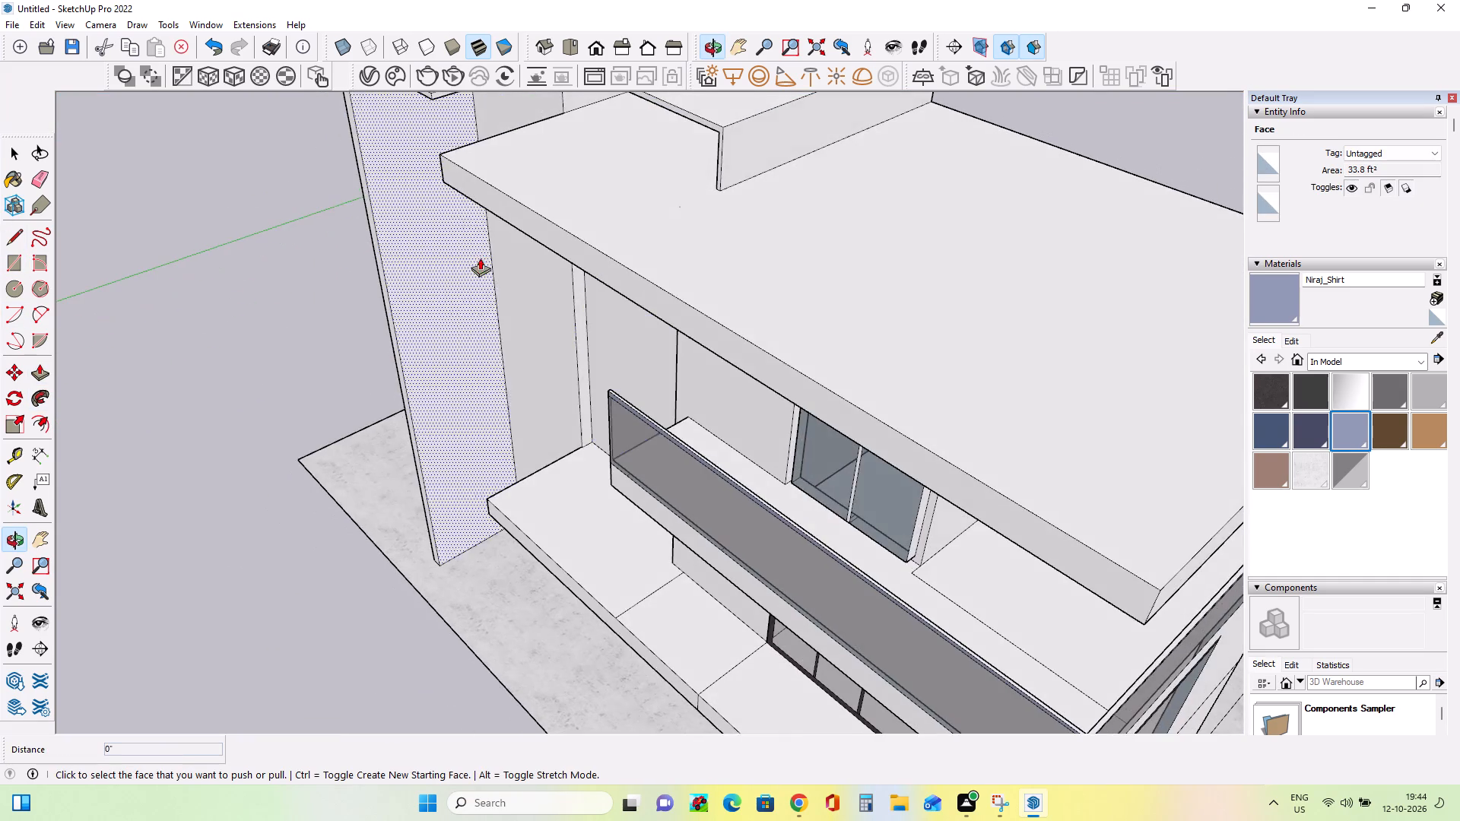
scroll(500, 125, down, 9)
scroll(487, 115, up, 9)
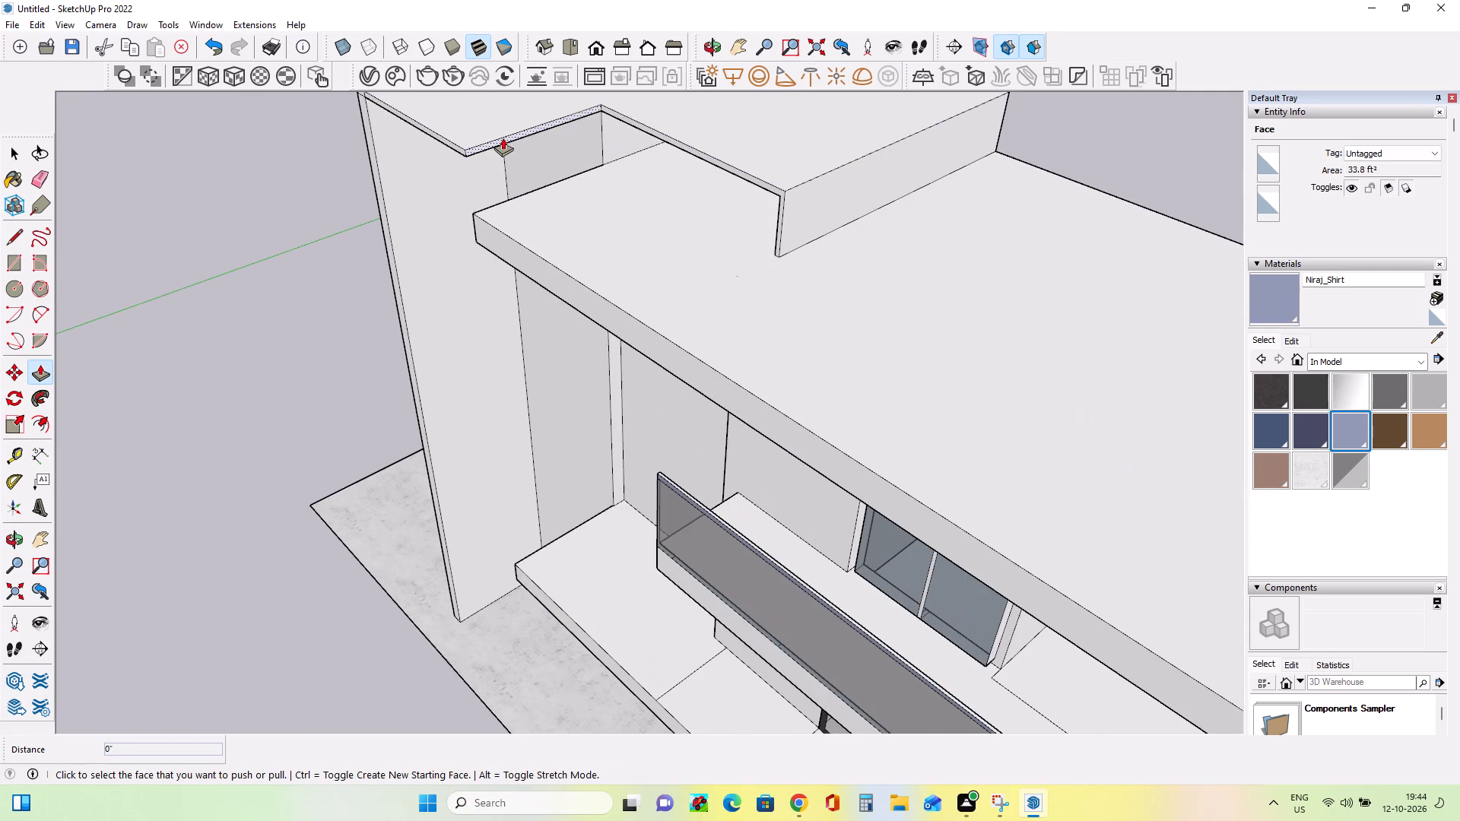
click(503, 138)
click(793, 189)
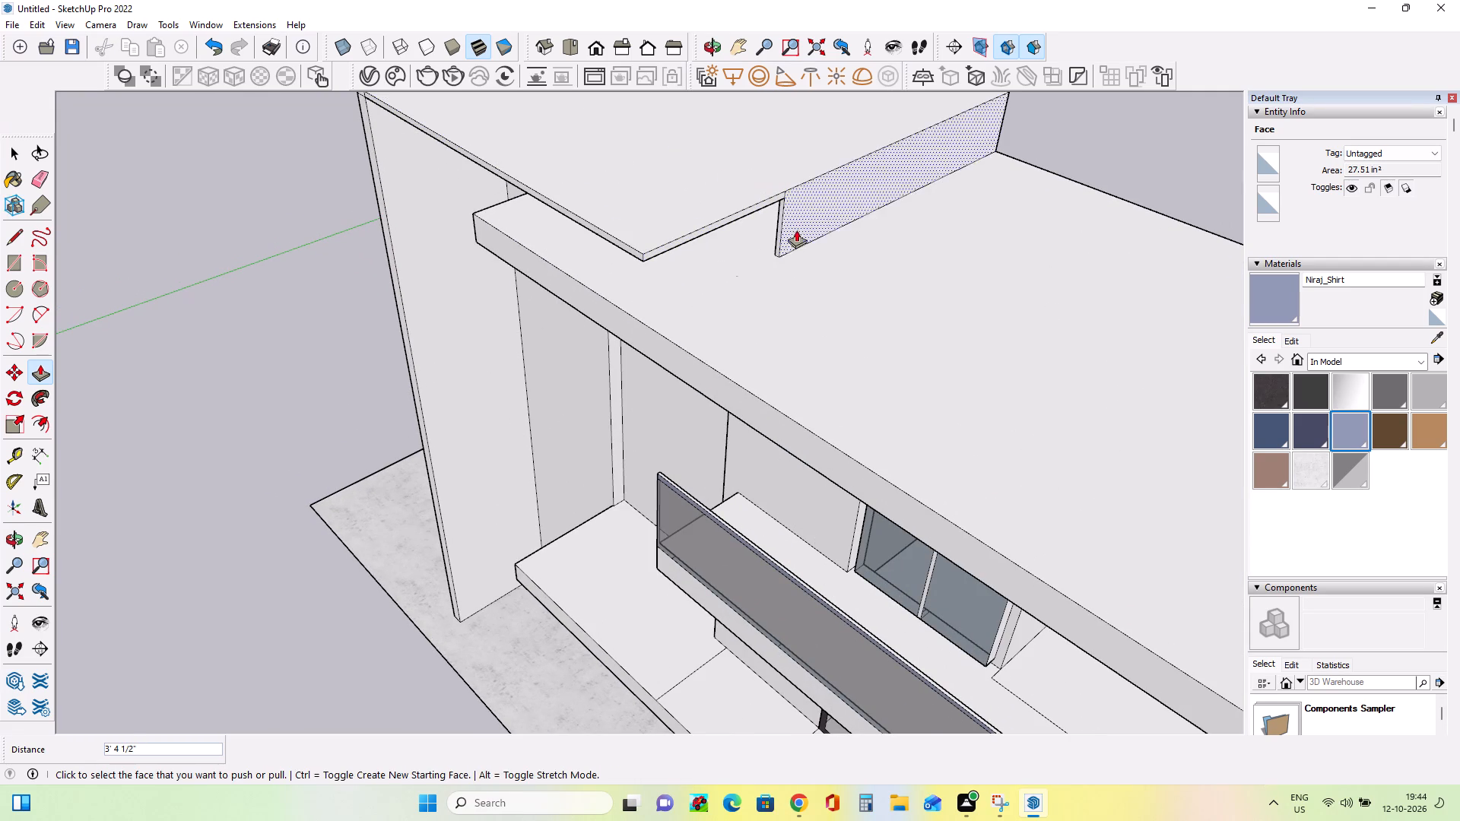
Pull the thin front face of the roof upstand forward 2' 2 1/16" to meet the front edge of the top frame.
middle_drag(790, 270, 818, 214)
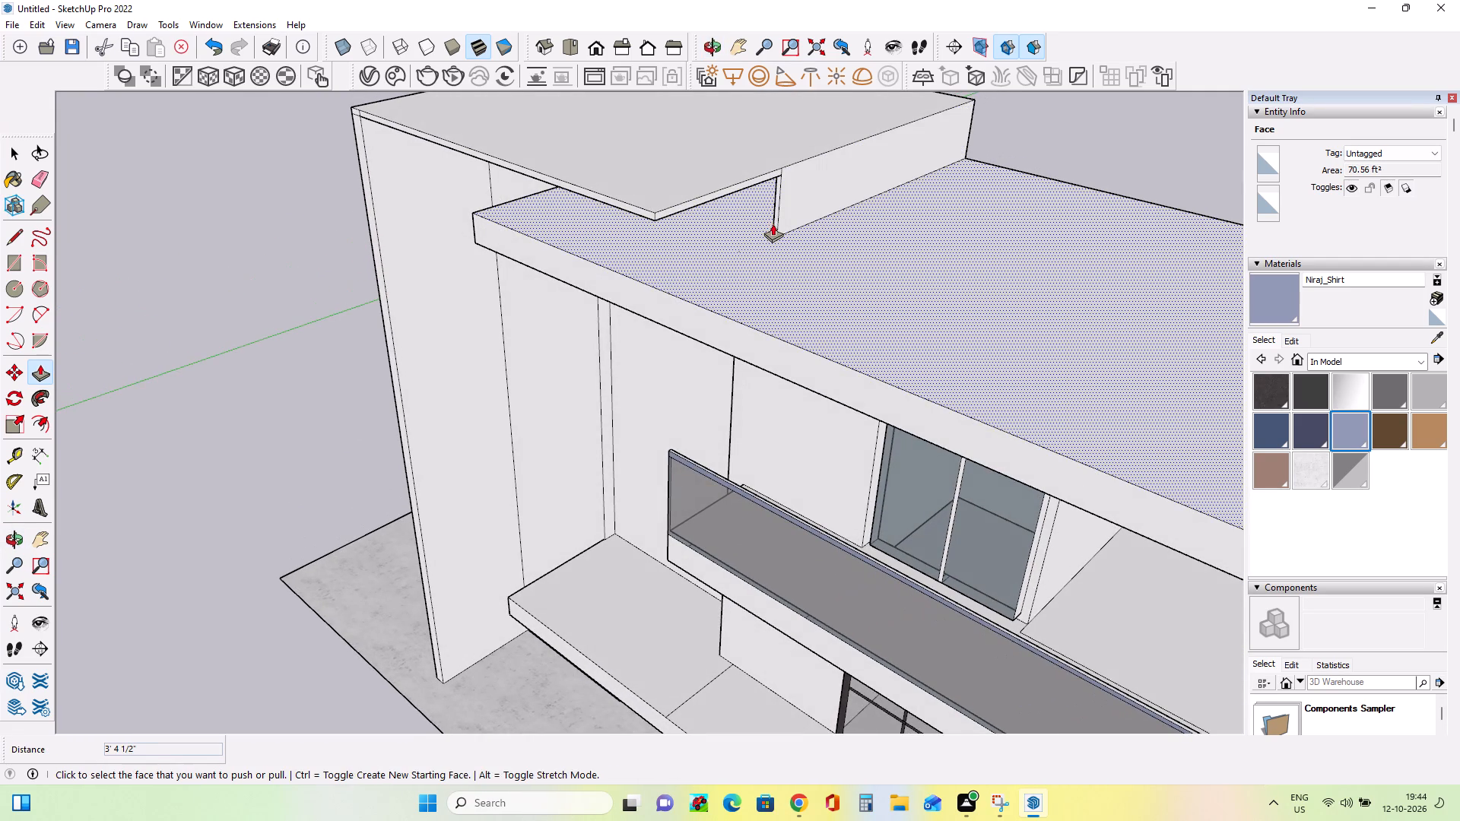
scroll(765, 234, up, 2)
click(774, 230)
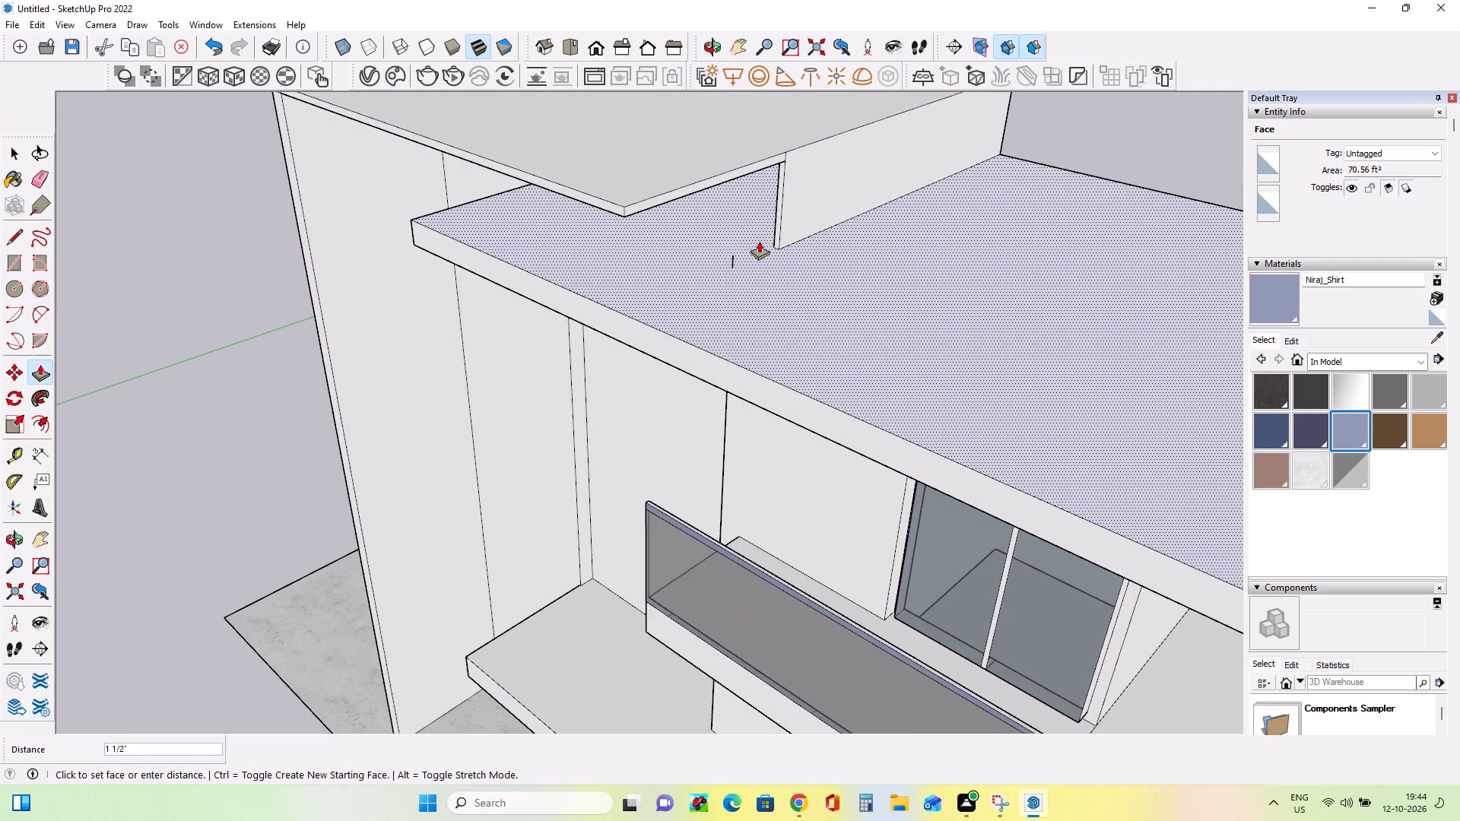
key(Escape)
click(778, 208)
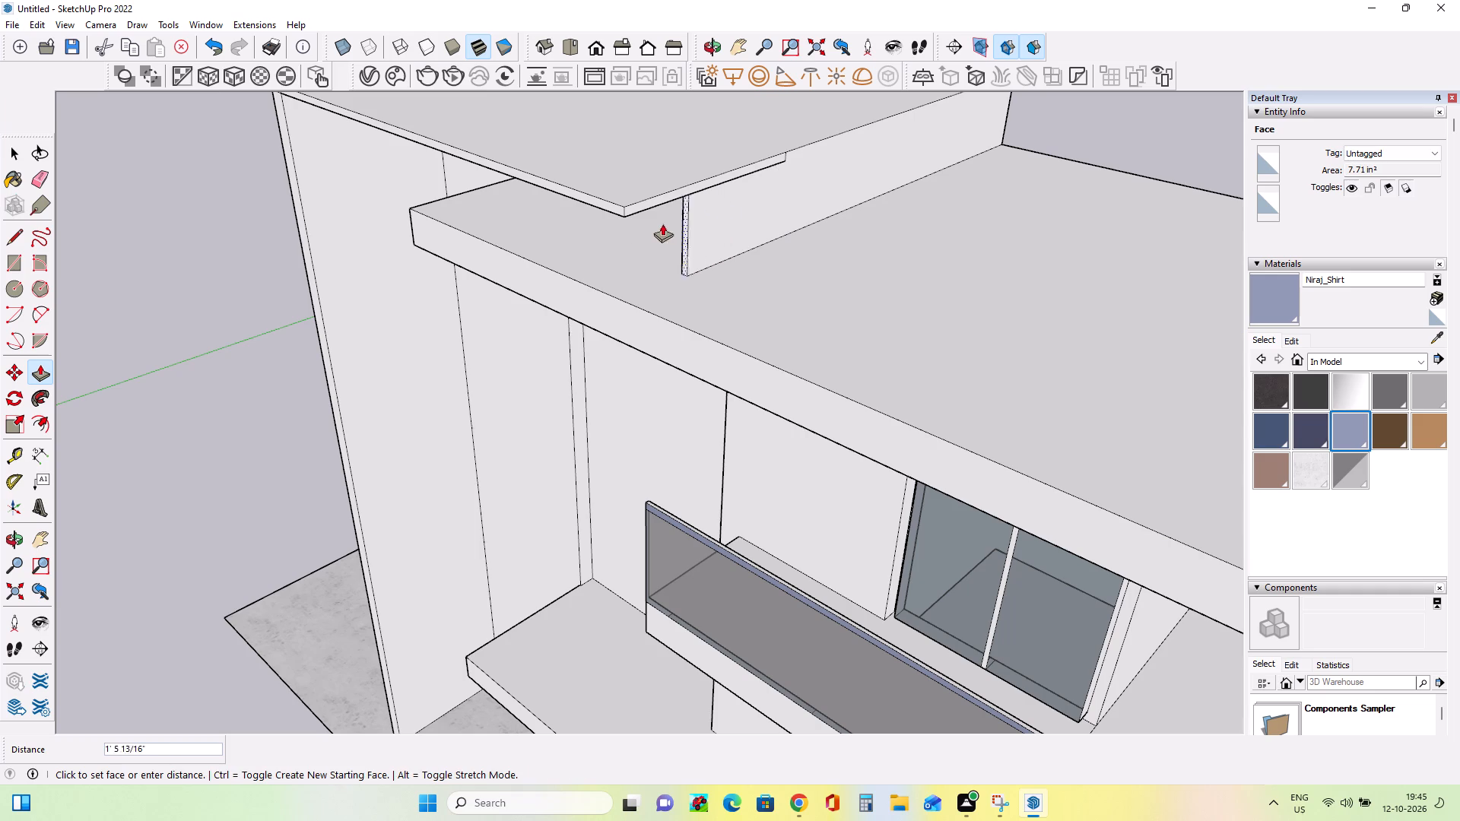
click(611, 214)
Compare the top frame, tall wall, roof slab and balconies with the facade reference image from several angles.
middle_drag(655, 275, 861, 242)
scroll(864, 241, down, 4)
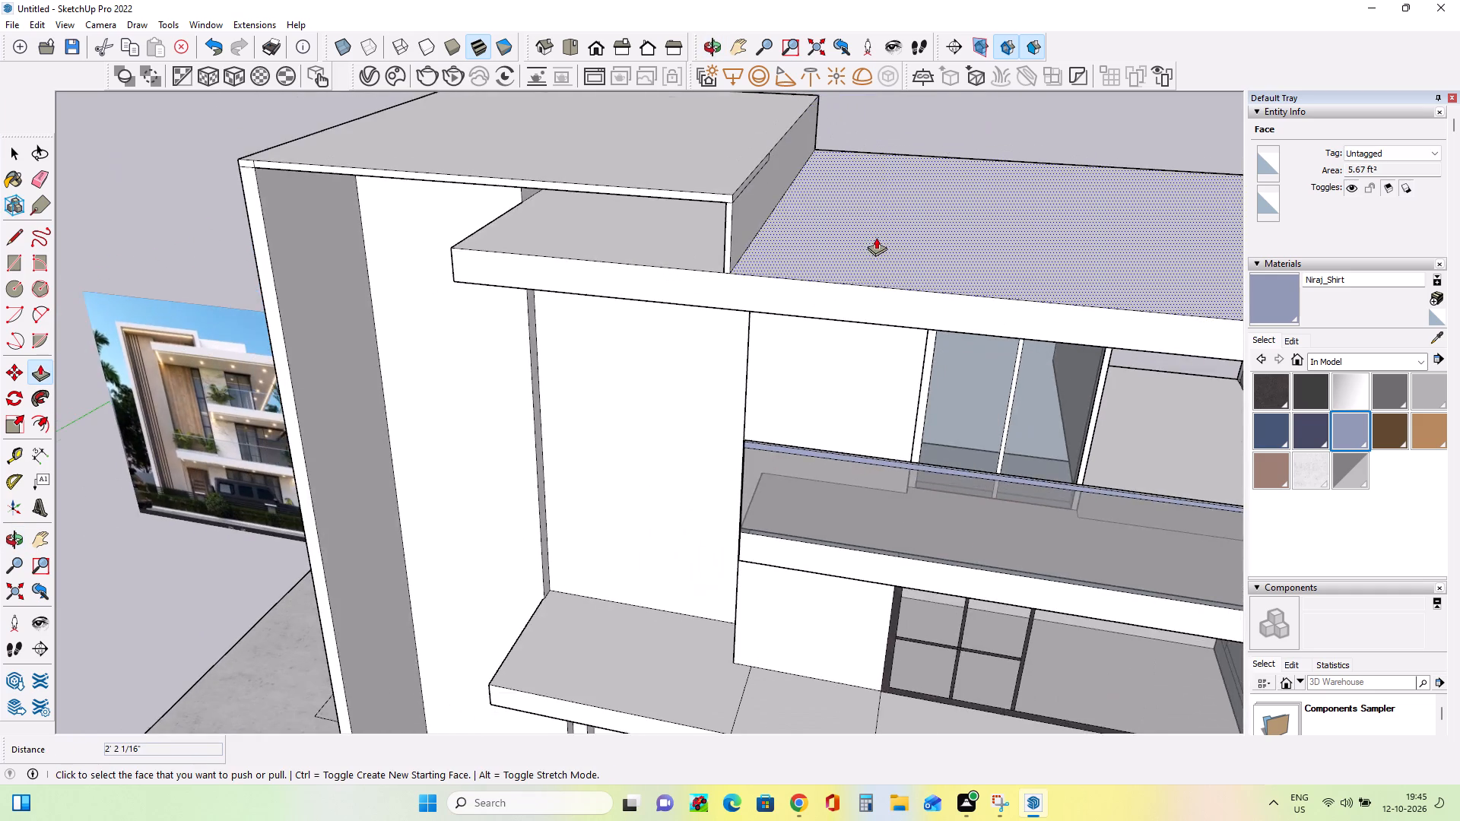
scroll(876, 237, down, 2)
middle_drag(803, 291, 890, 236)
scroll(792, 319, up, 1)
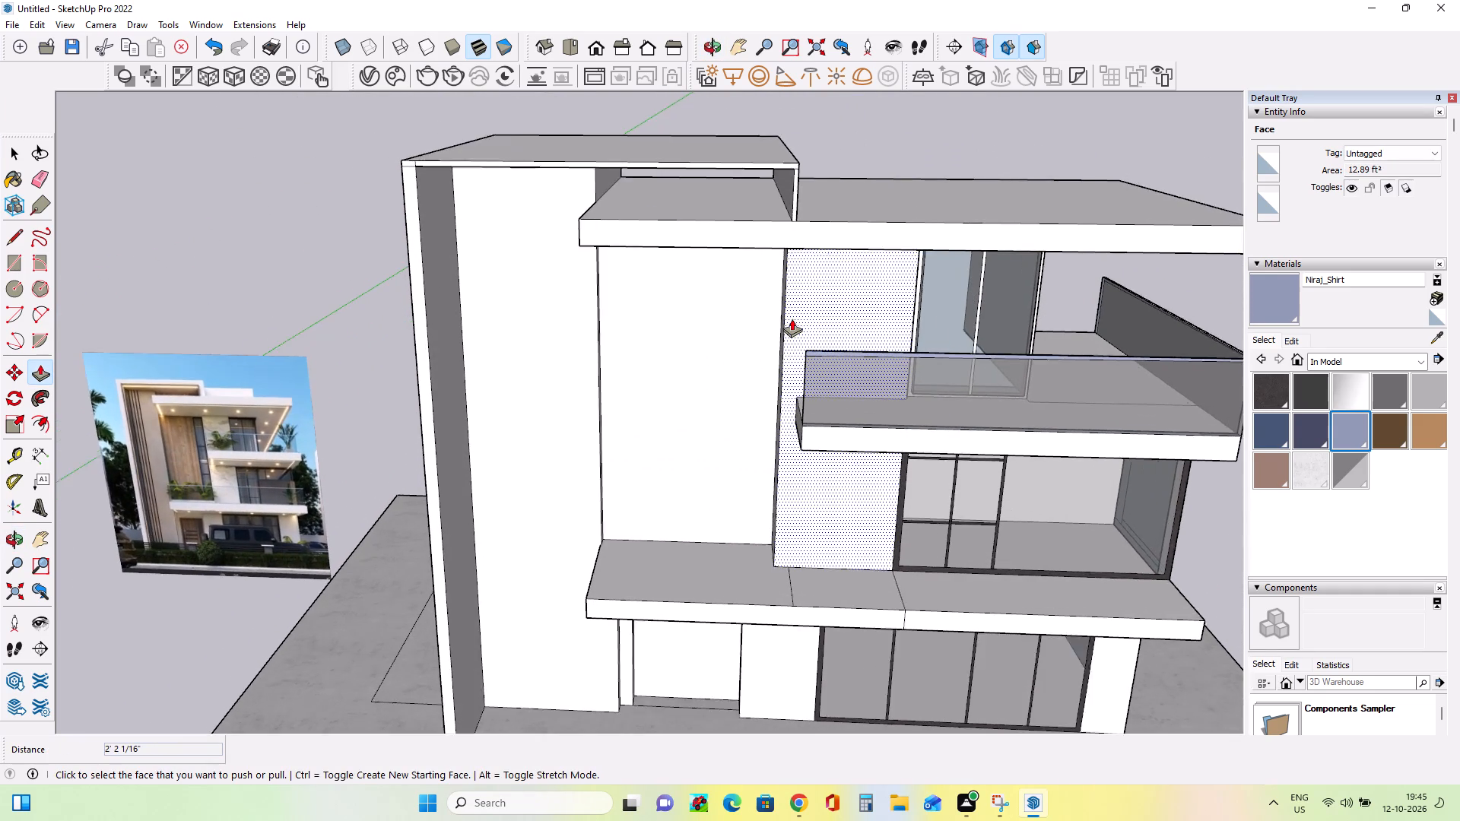
scroll(792, 319, up, 2)
middle_click(789, 315)
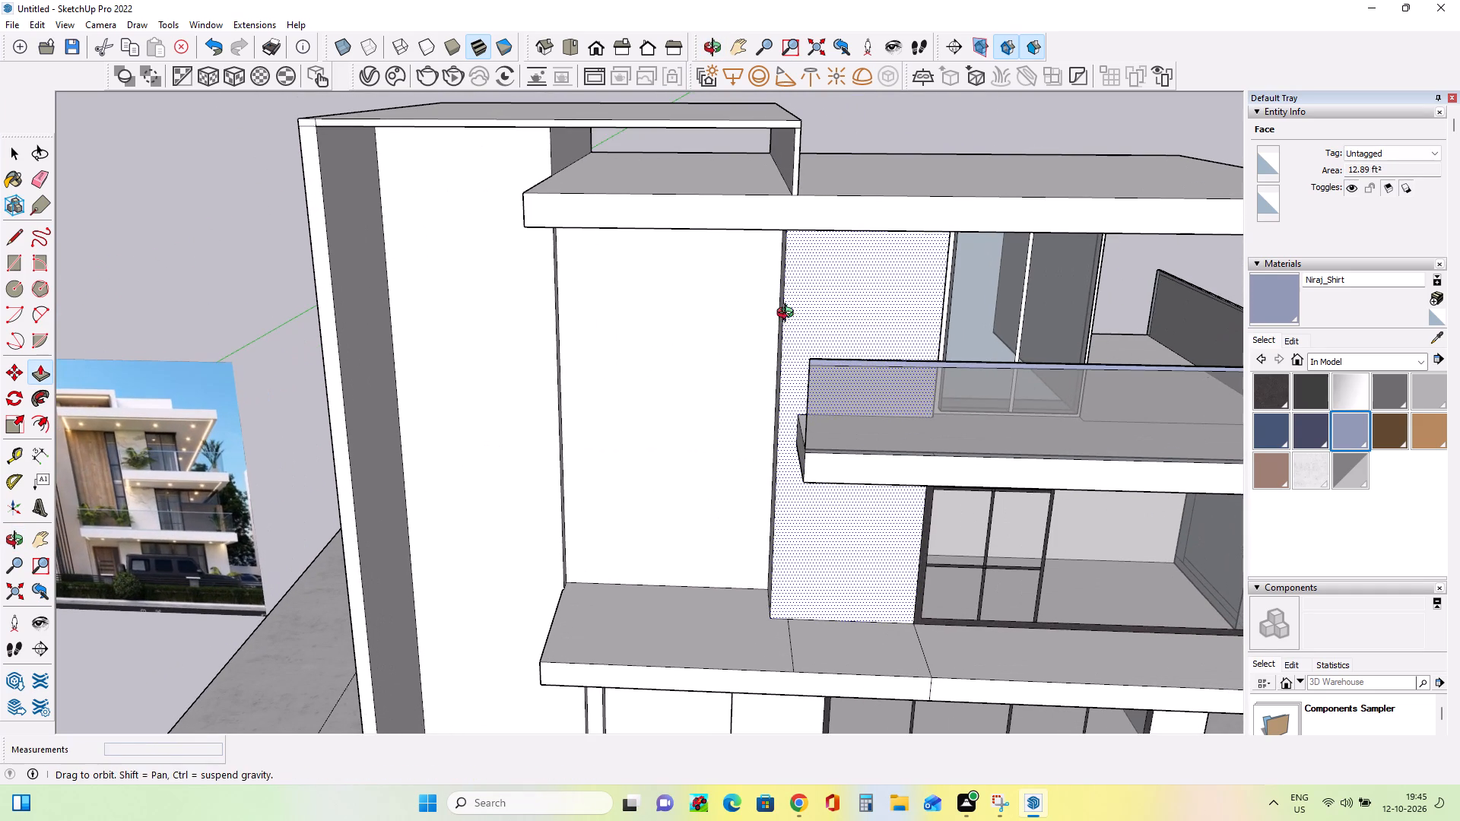
scroll(789, 315, down, 10)
middle_drag(603, 495, 627, 437)
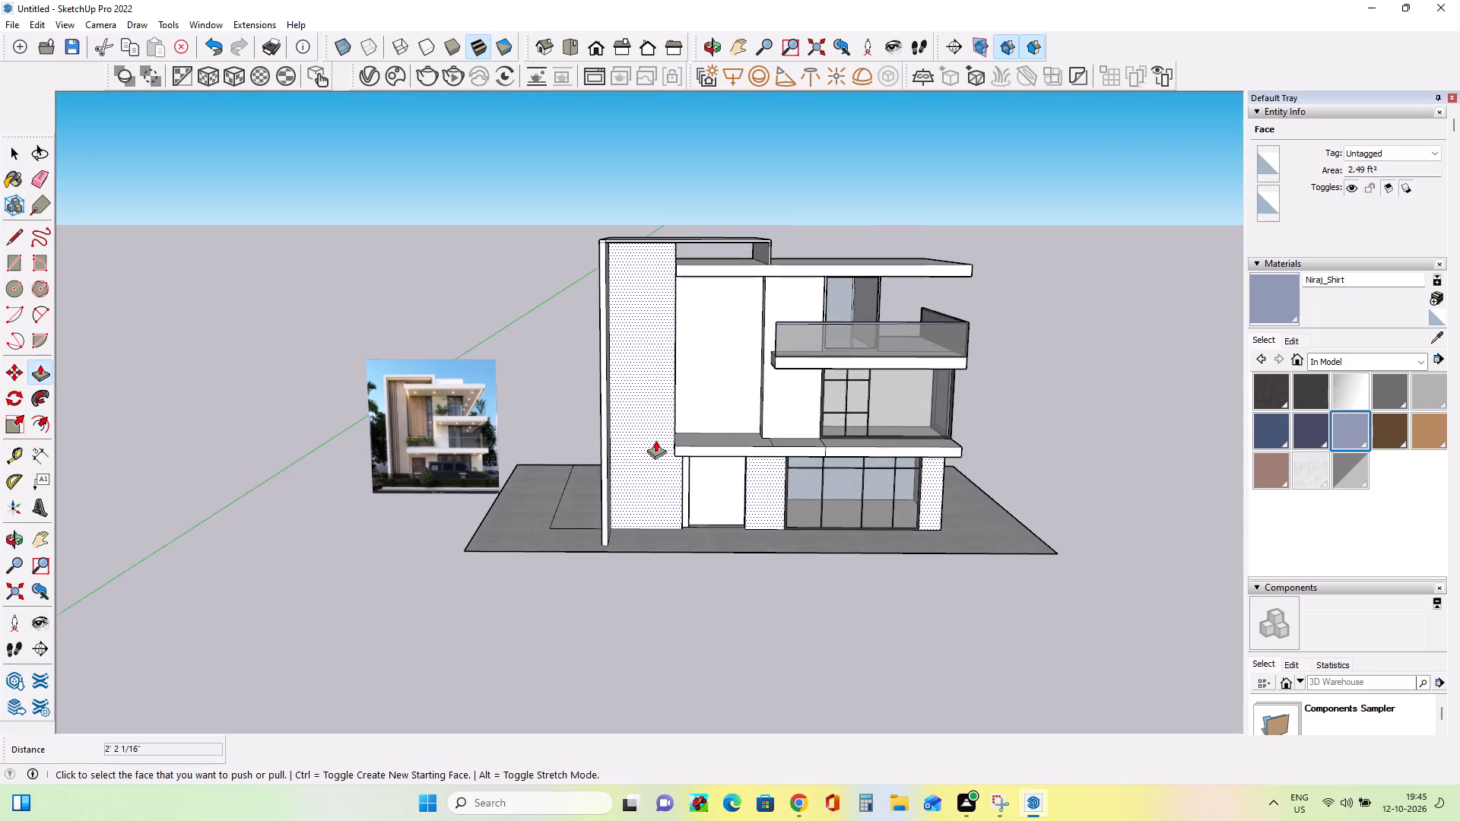
scroll(655, 440, up, 4)
middle_click(662, 443)
middle_drag(709, 283, 714, 300)
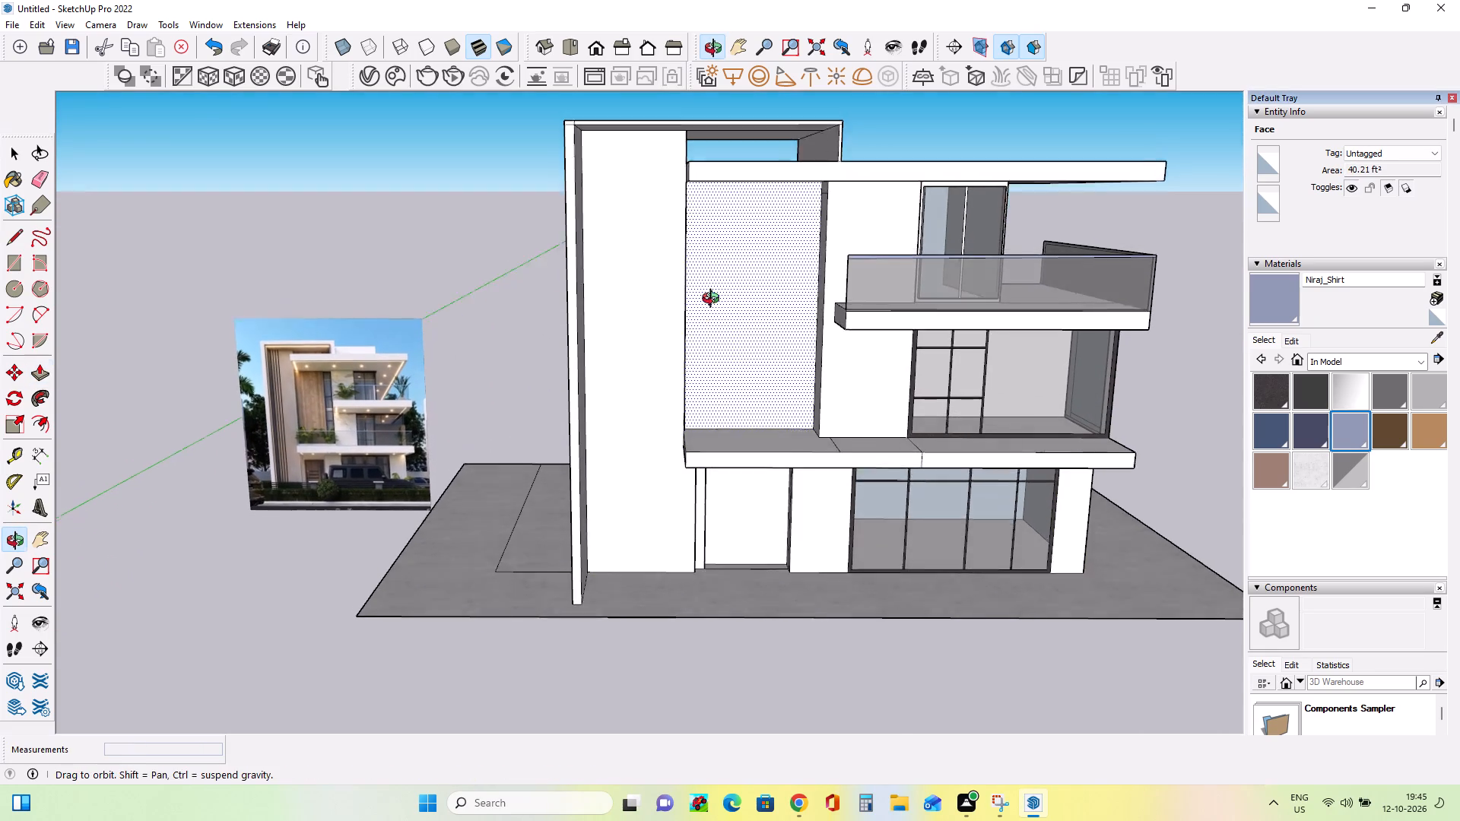
middle_drag(714, 300, 720, 339)
scroll(322, 350, up, 9)
middle_drag(314, 344, 326, 376)
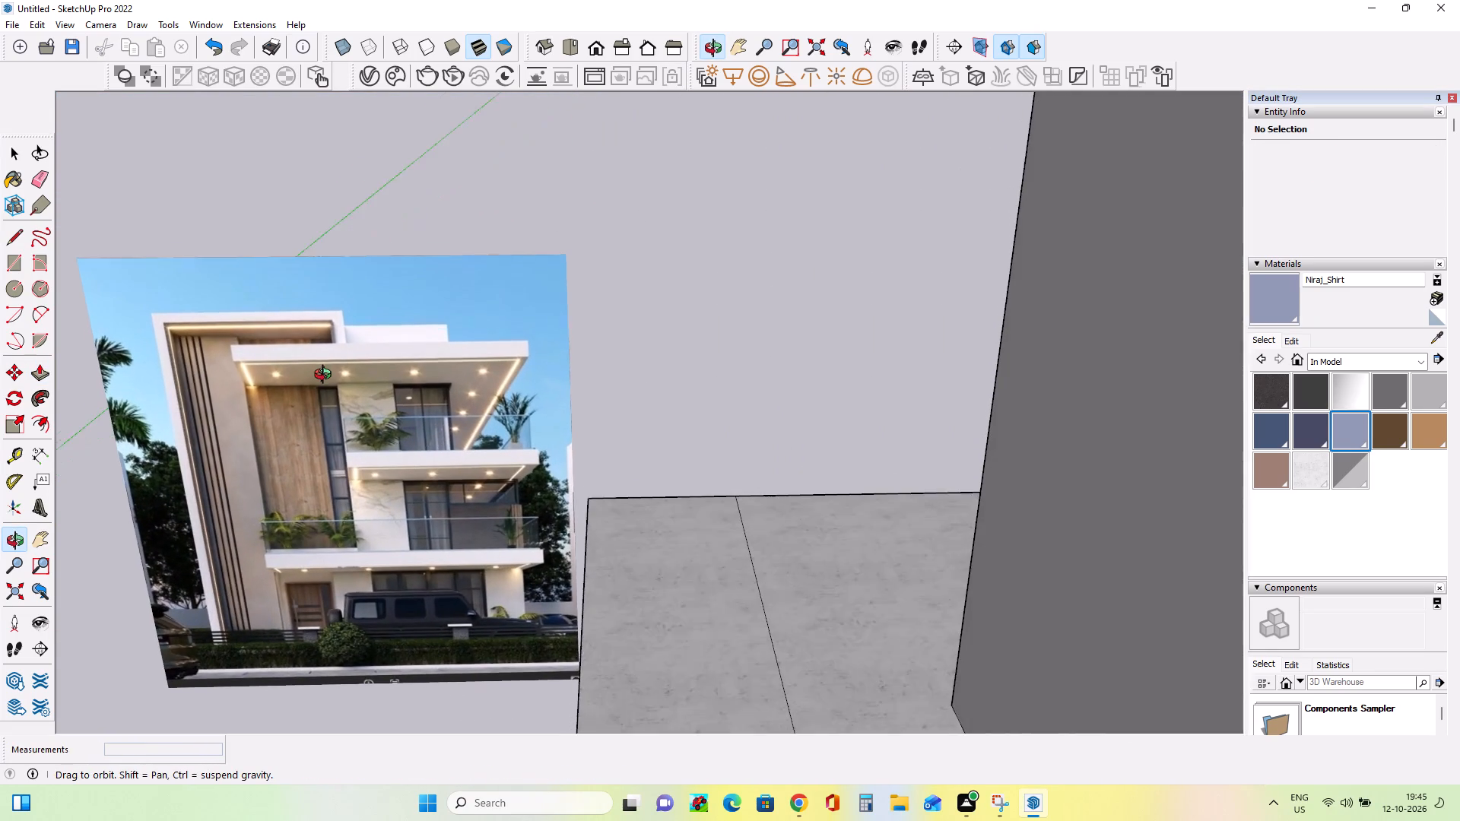
middle_drag(326, 376, 306, 270)
scroll(306, 272, down, 13)
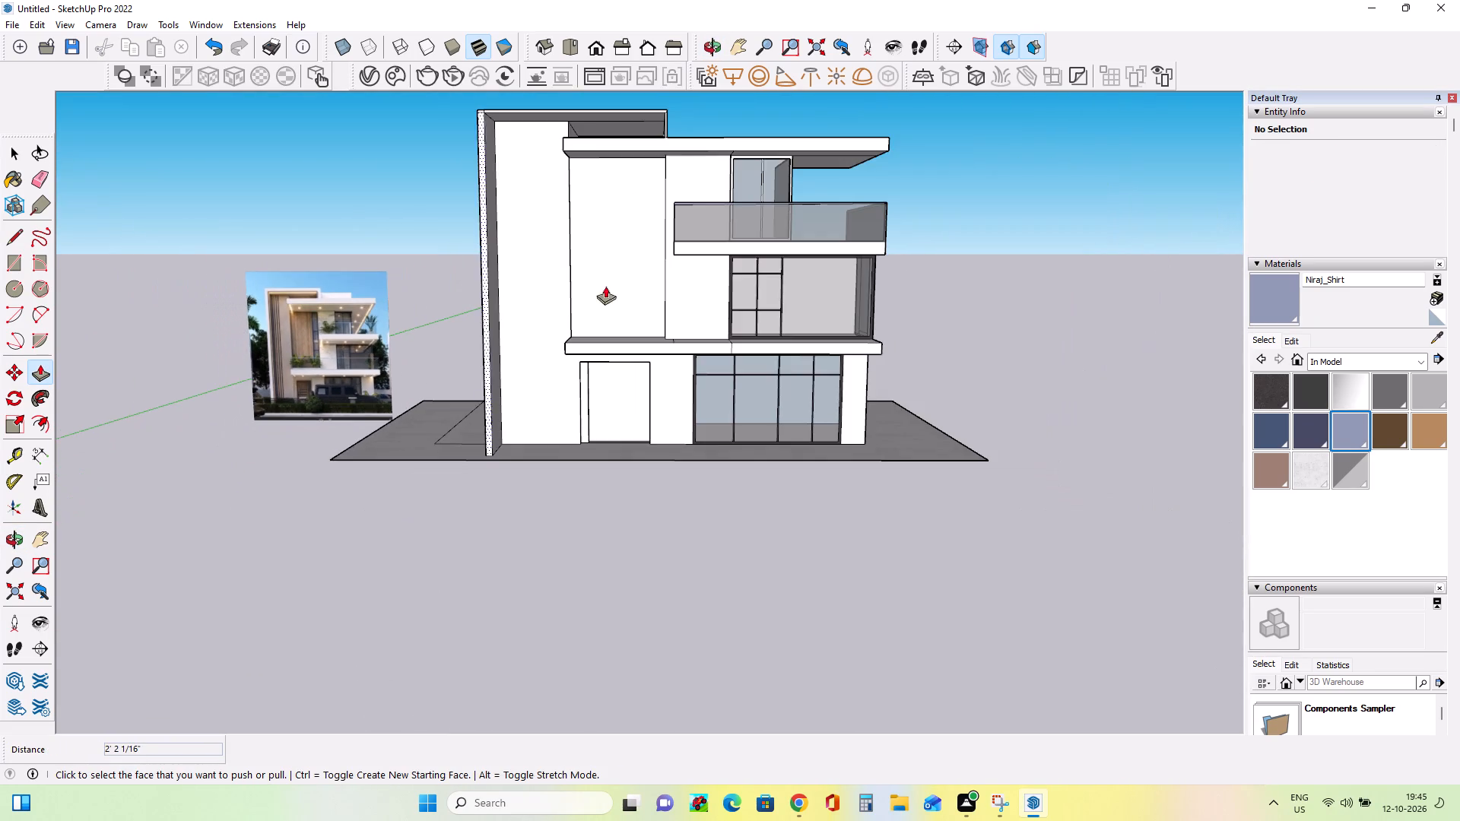
middle_drag(670, 262, 672, 338)
middle_drag(595, 142, 650, 148)
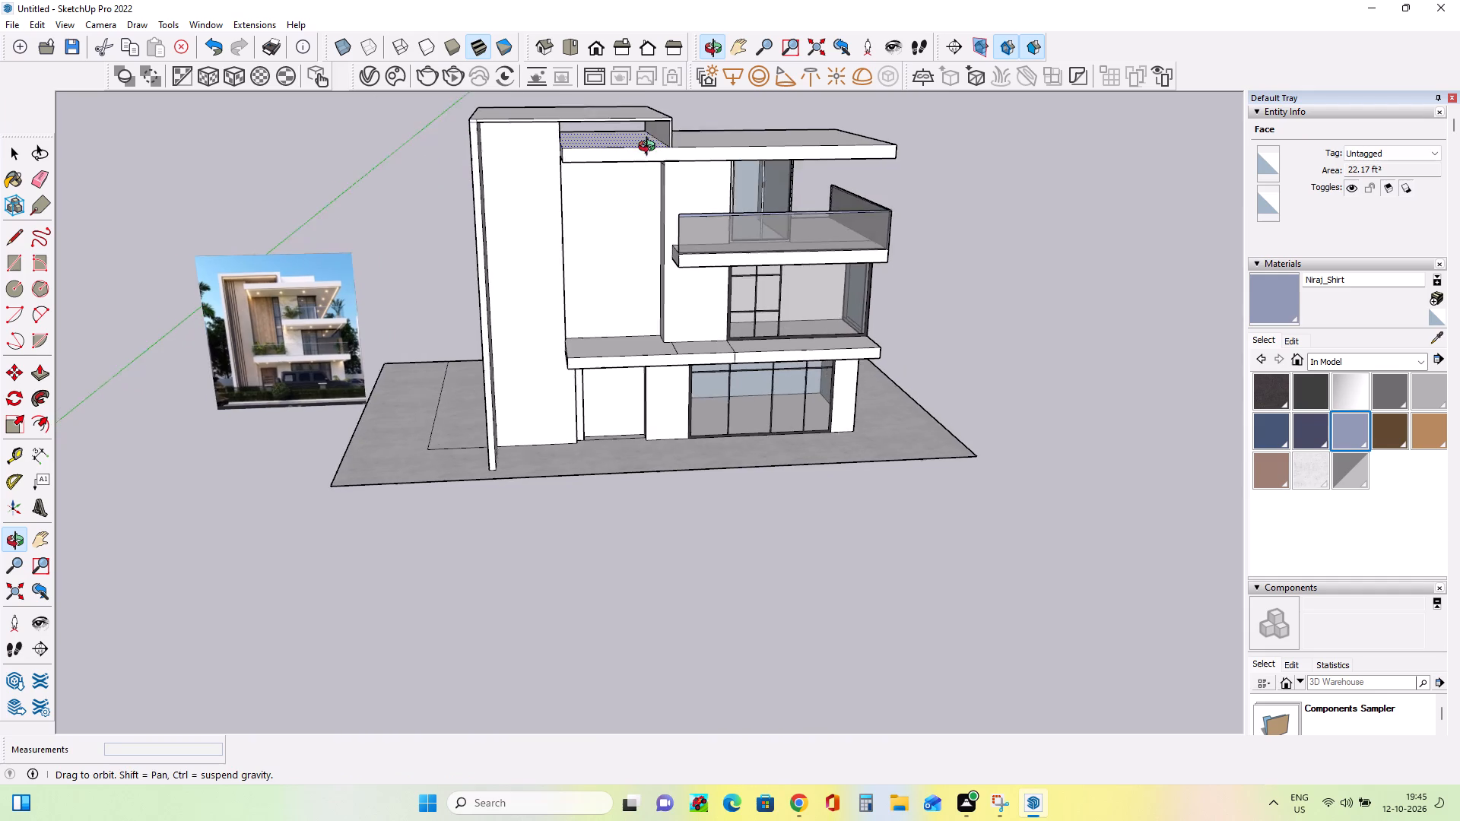
middle_drag(650, 148, 668, 164)
scroll(567, 176, up, 3)
middle_drag(595, 167, 605, 183)
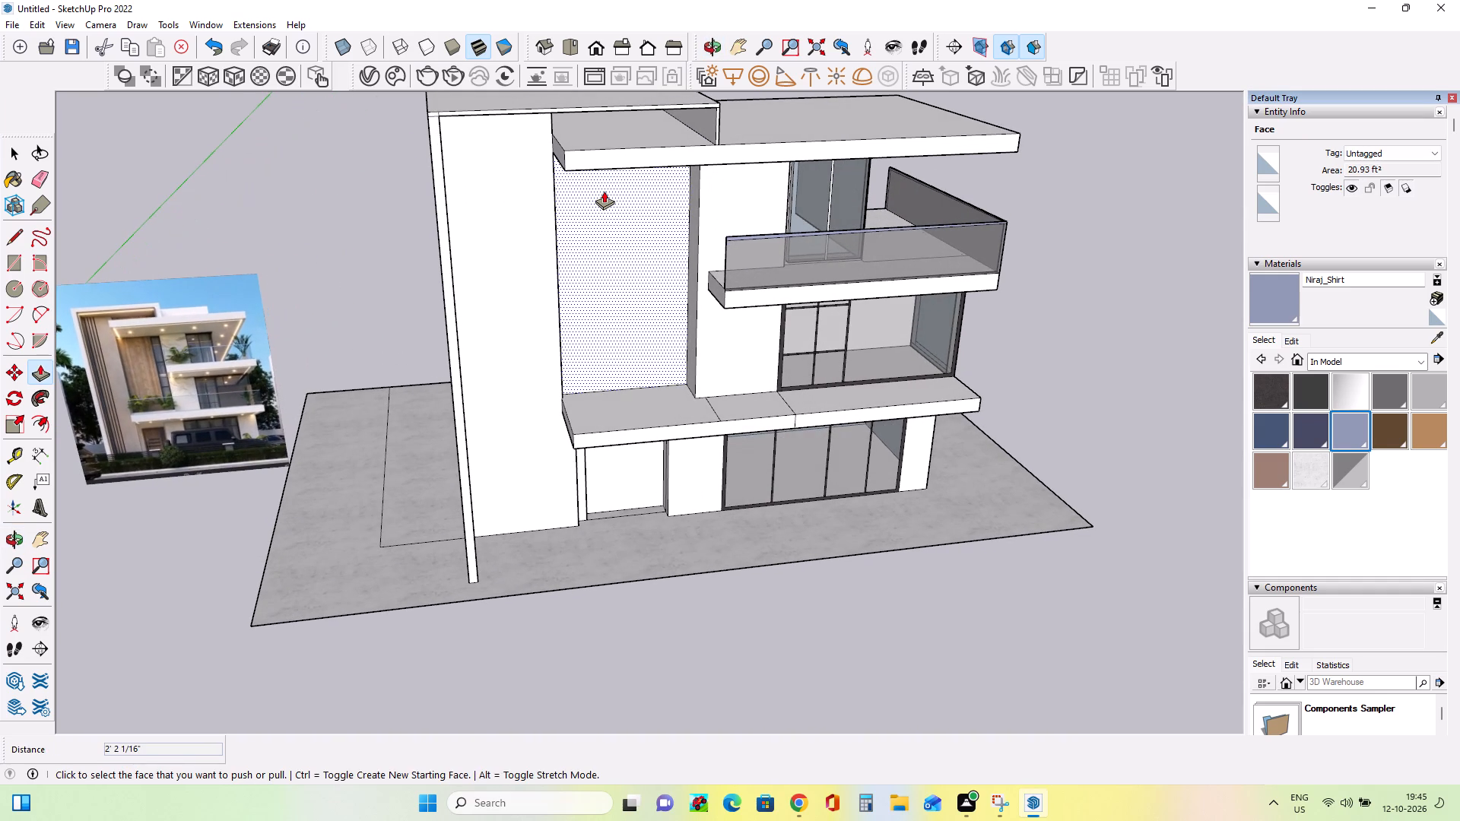
middle_drag(602, 191, 603, 208)
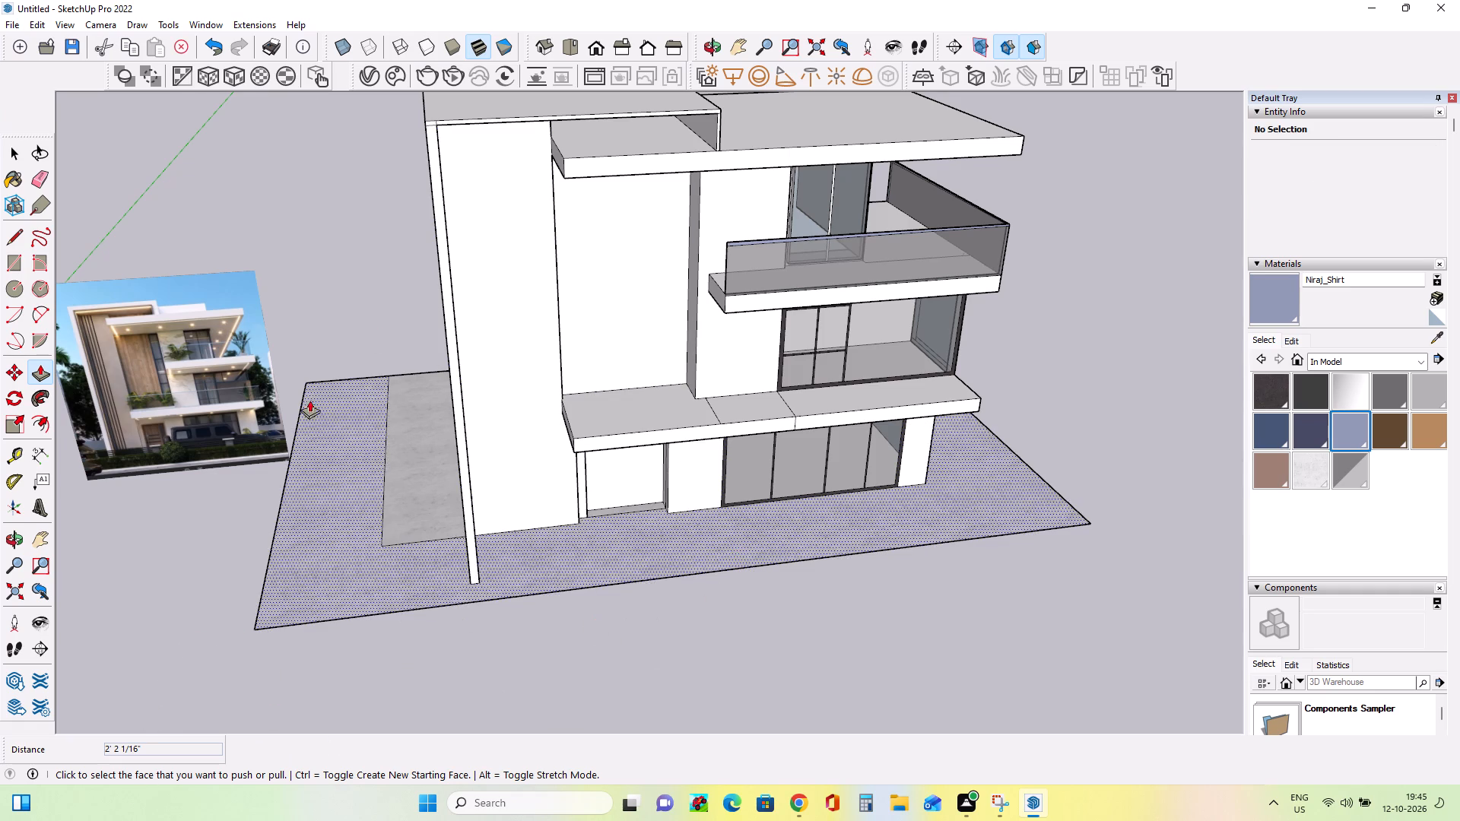
Draw a line about 1' 9 5/8" long from the recessed wall's side edge up to the frame wall's corner above the roof slab.
middle_drag(659, 122, 671, 135)
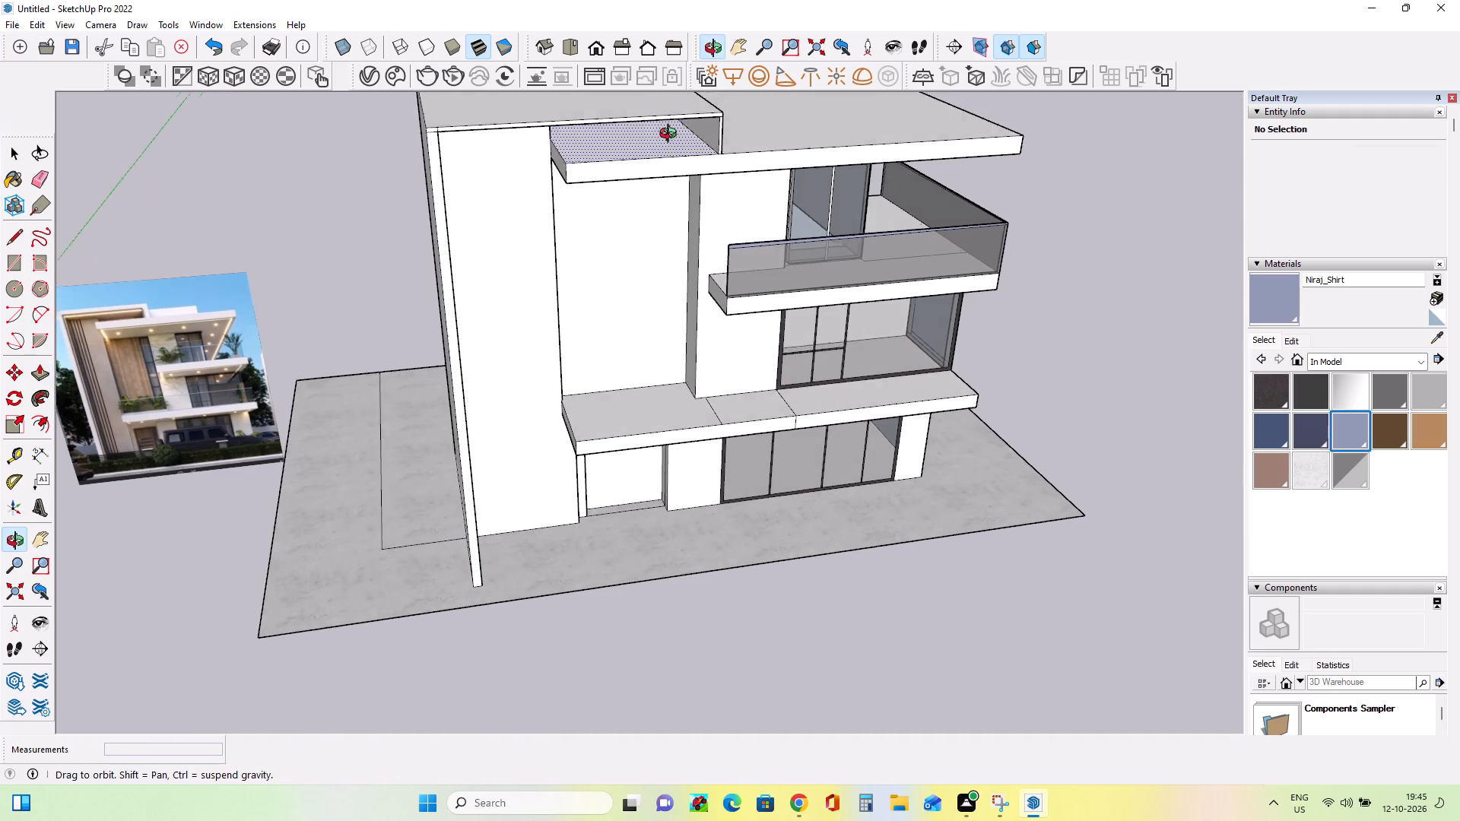
middle_drag(671, 135, 694, 148)
middle_drag(589, 157, 600, 56)
scroll(573, 117, up, 7)
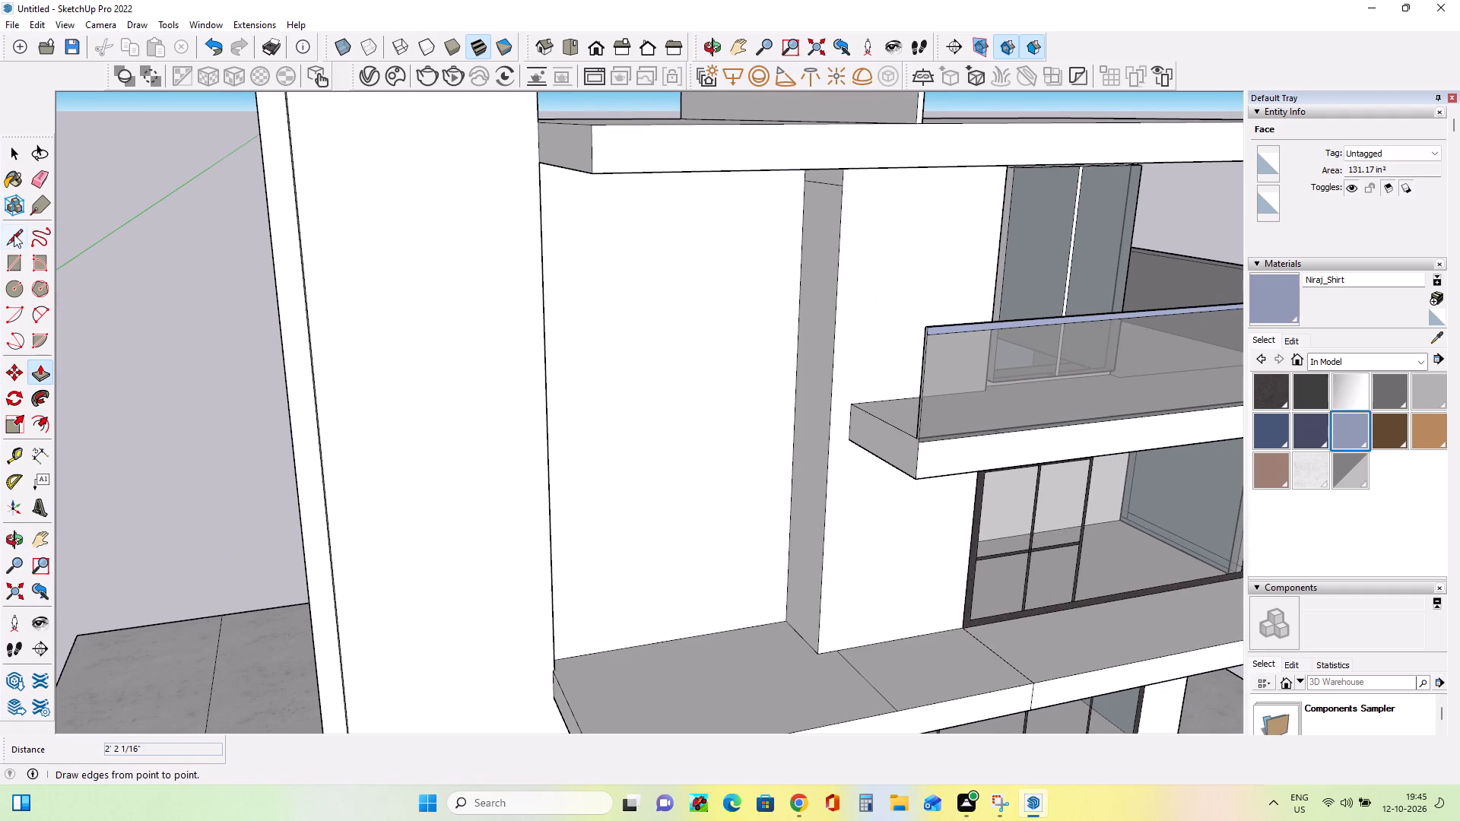
click(6, 232)
middle_drag(624, 292, 439, 369)
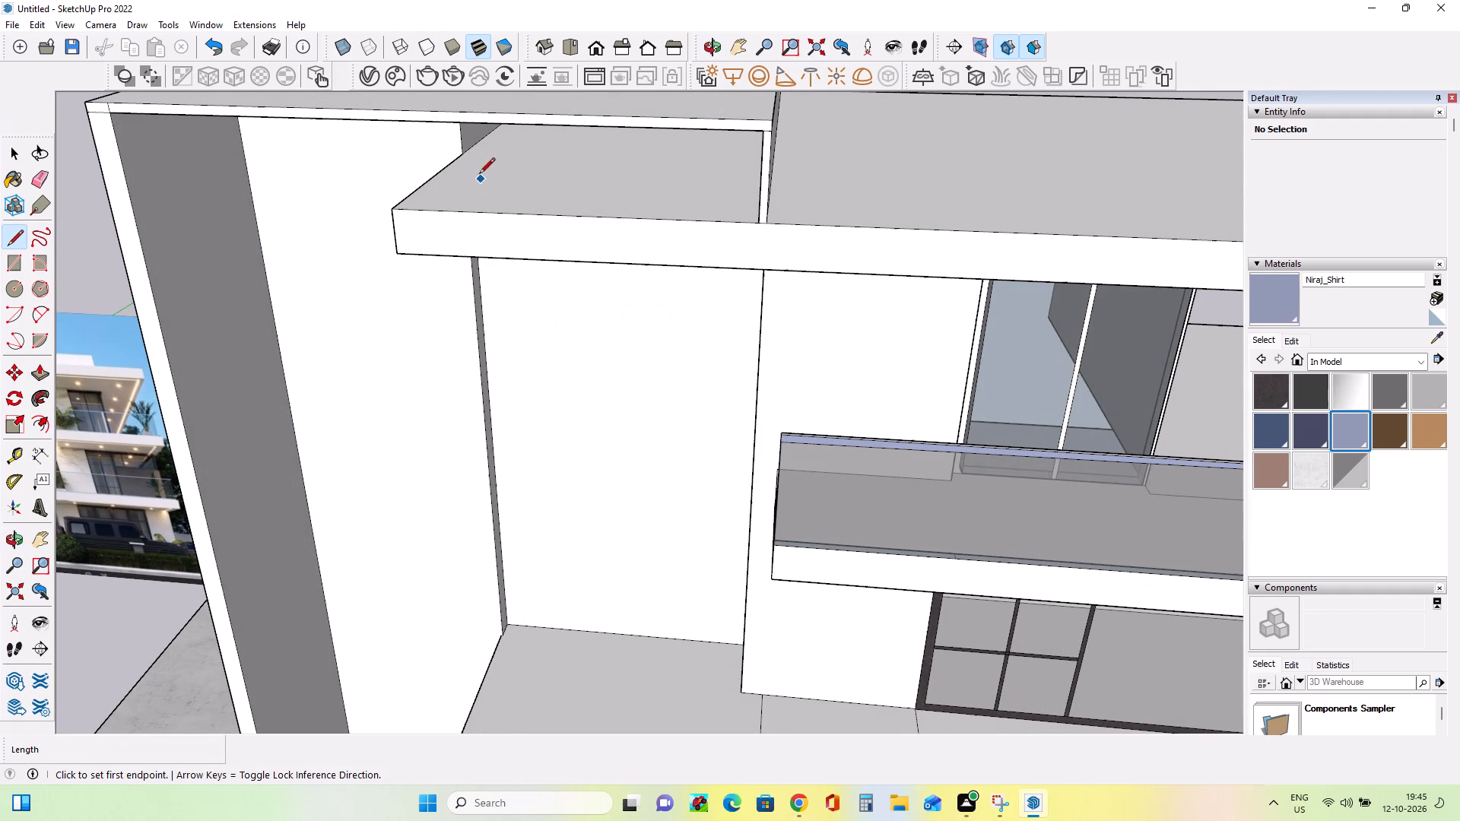
middle_drag(481, 306, 530, 310)
scroll(530, 310, down, 1)
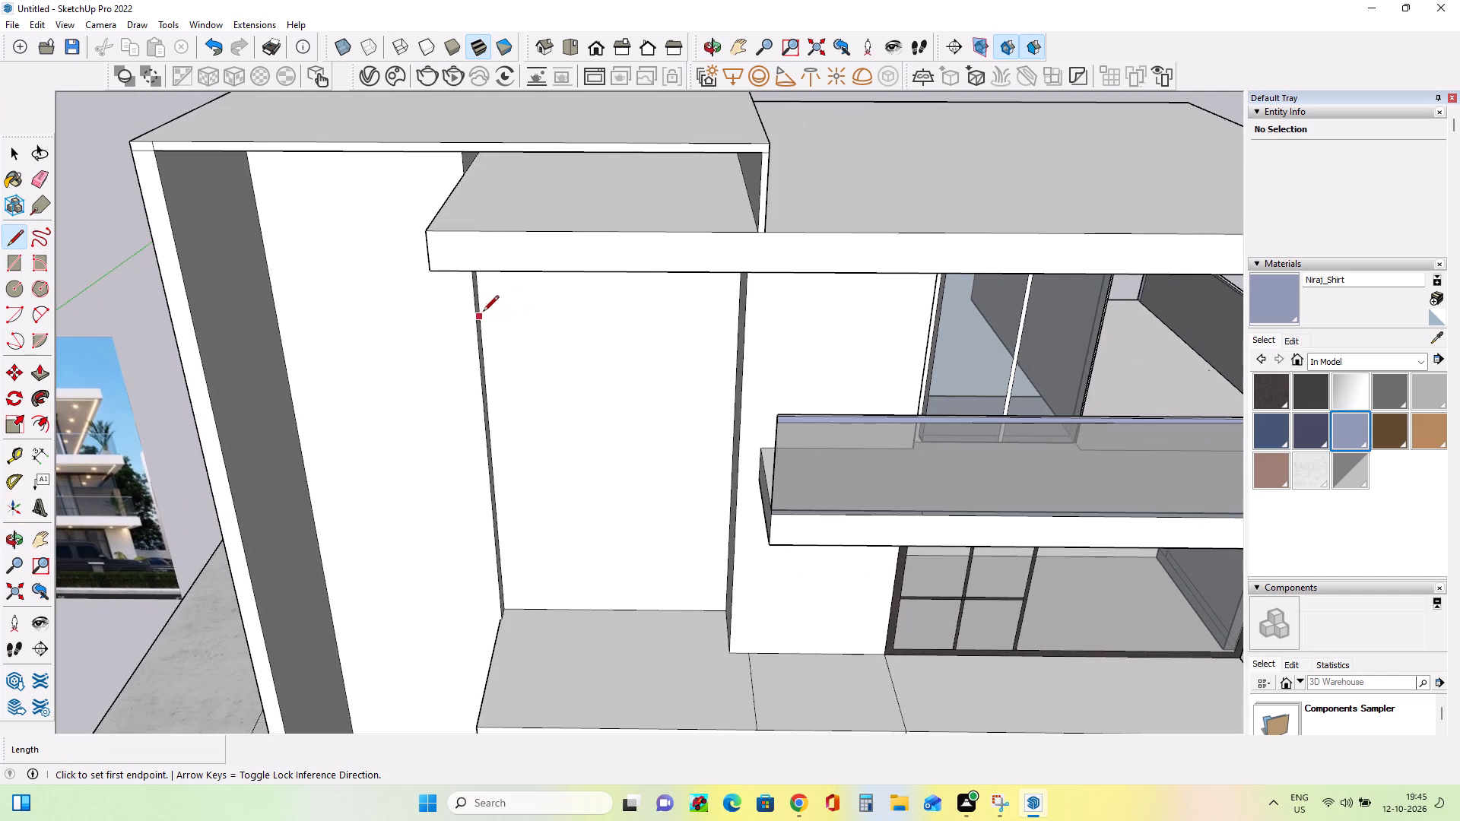
click(481, 309)
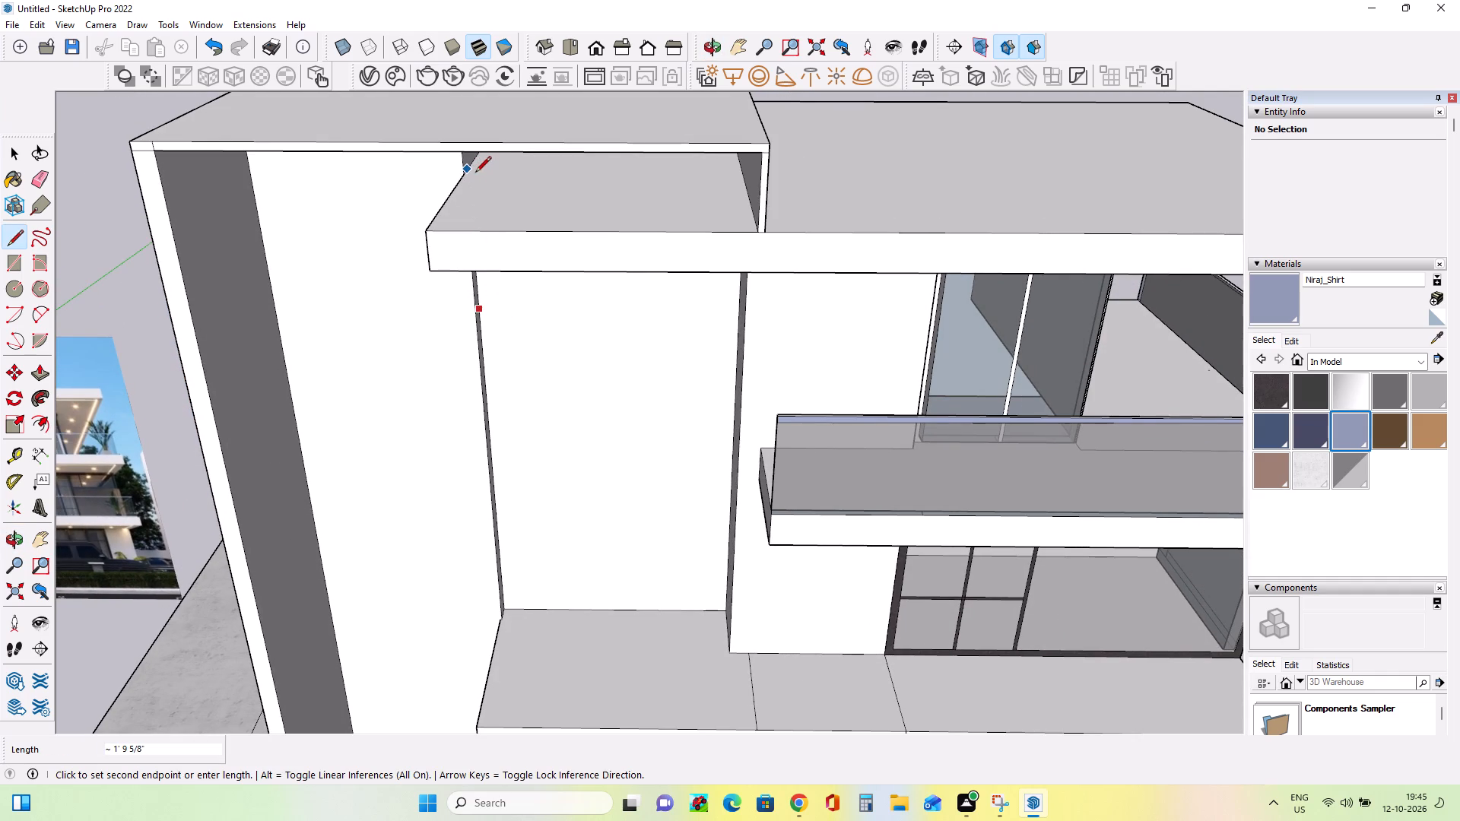
click(475, 163)
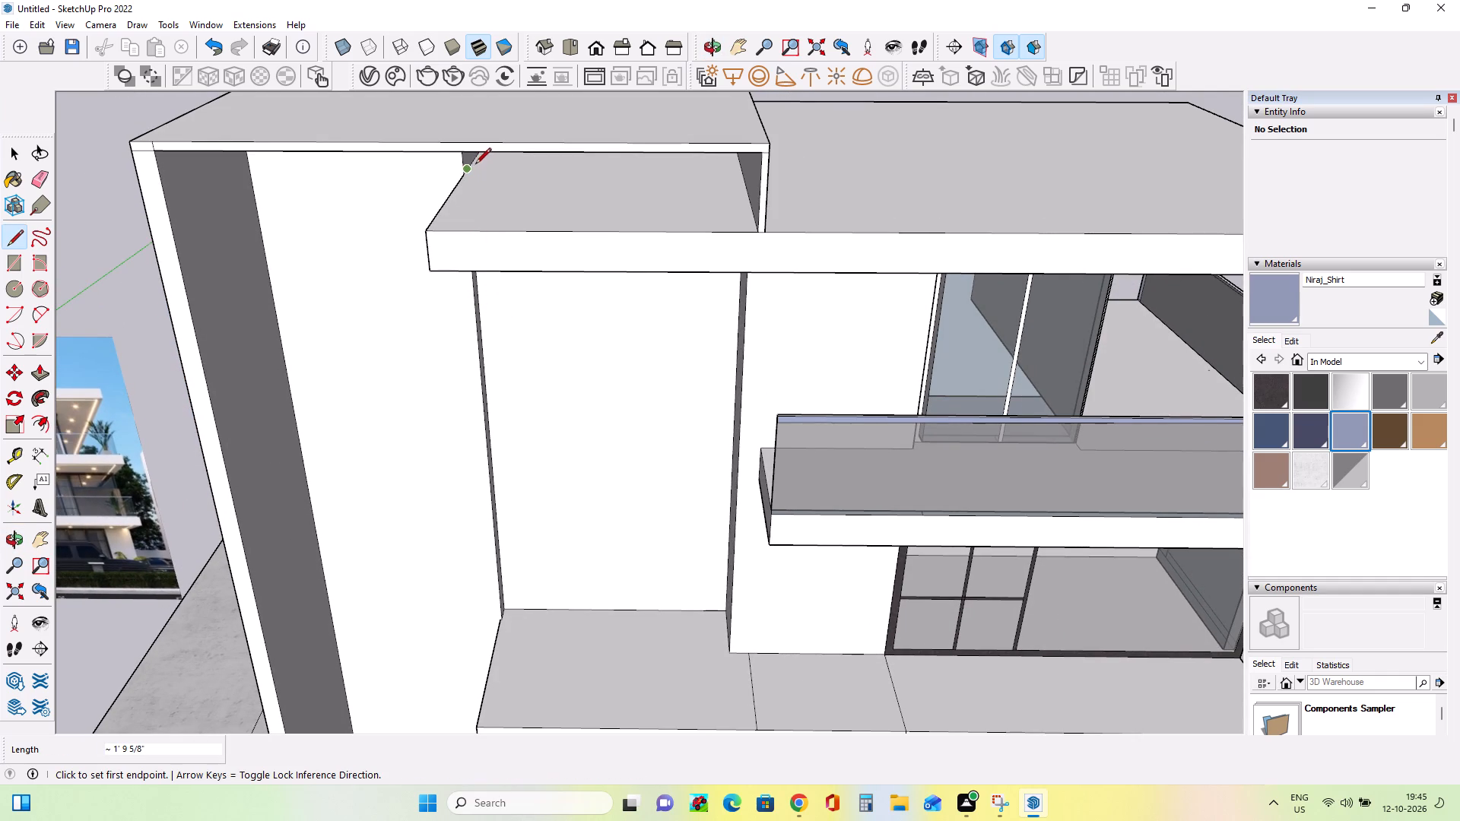
Draw a rectangle about 4' 3 3/8" by 3' 3 11/16" on the roof slab's top, from the frame wall corner to the opening's opposite rear corner.
click(8, 264)
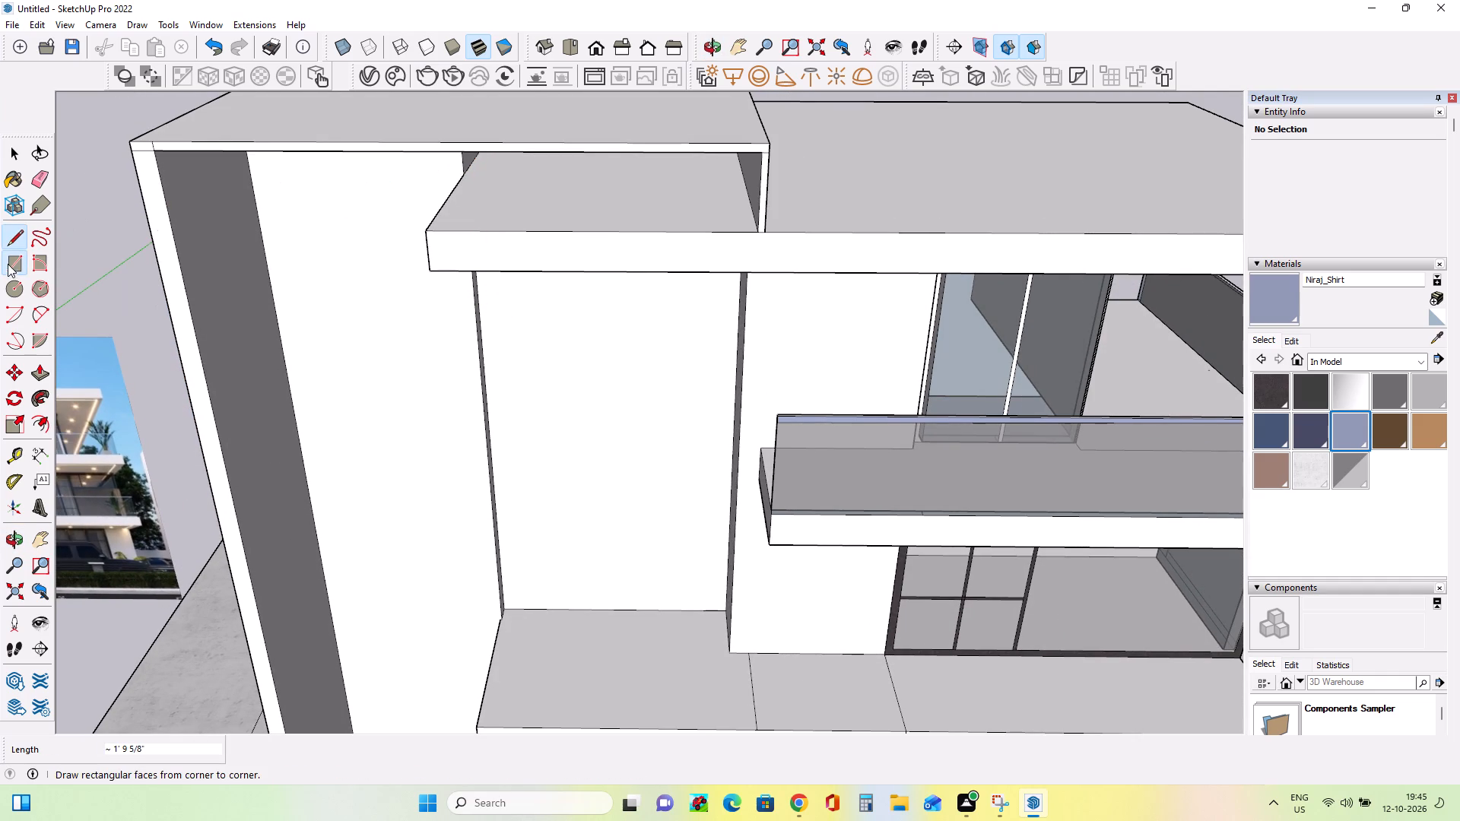
click(468, 173)
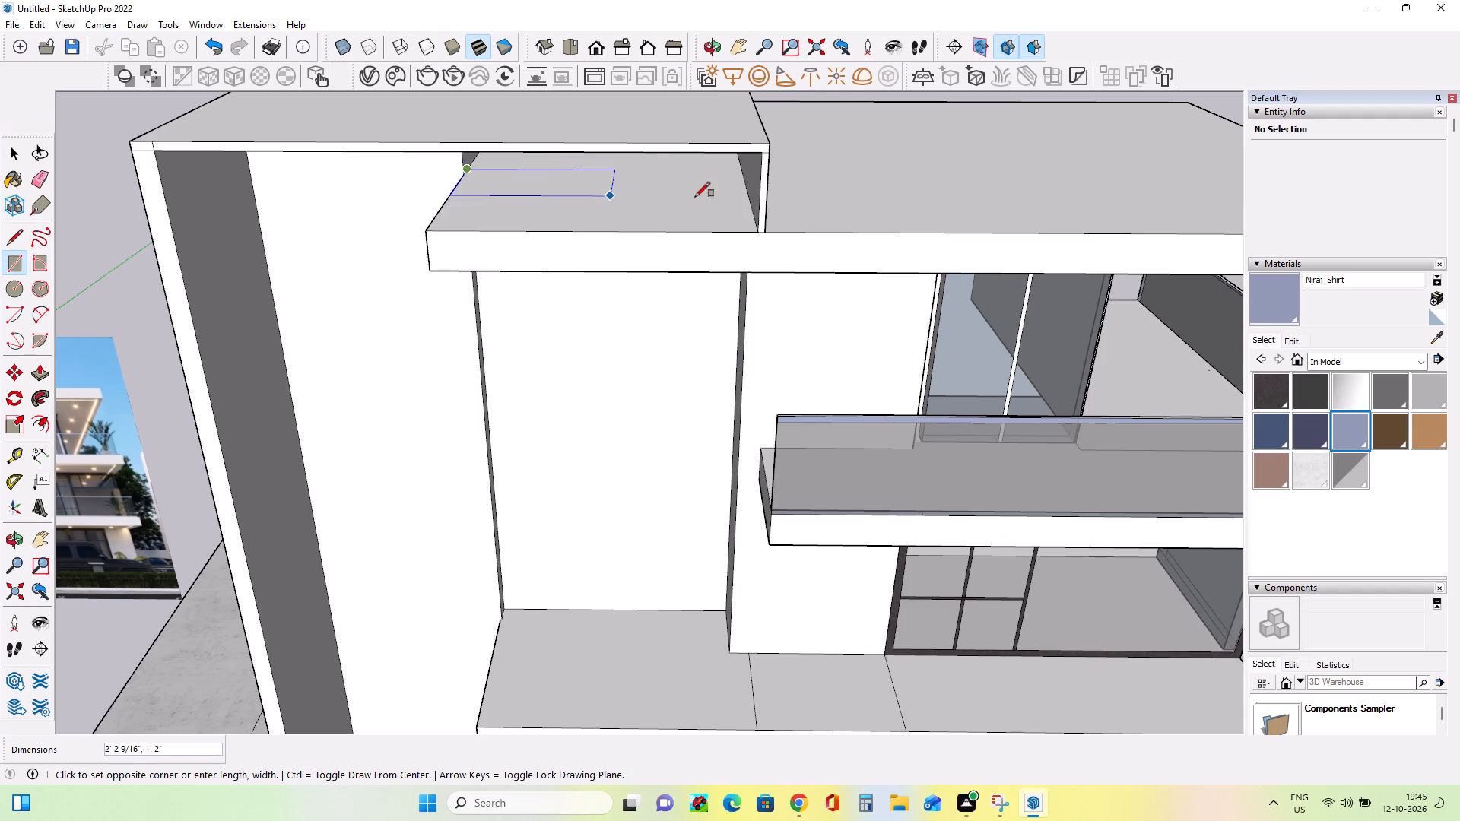
middle_drag(716, 198, 805, 109)
scroll(628, 141, up, 4)
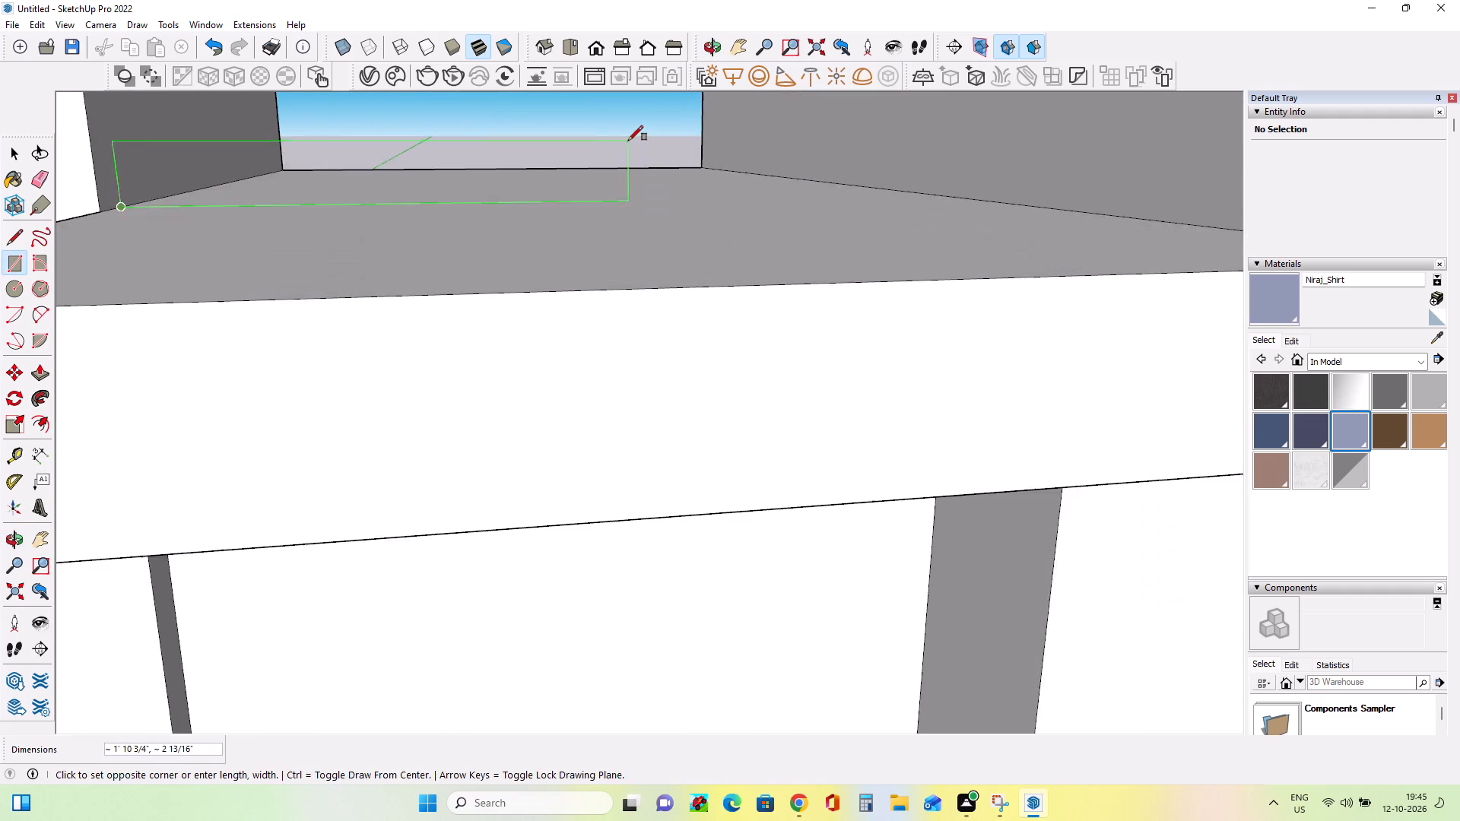
scroll(628, 141, up, 5)
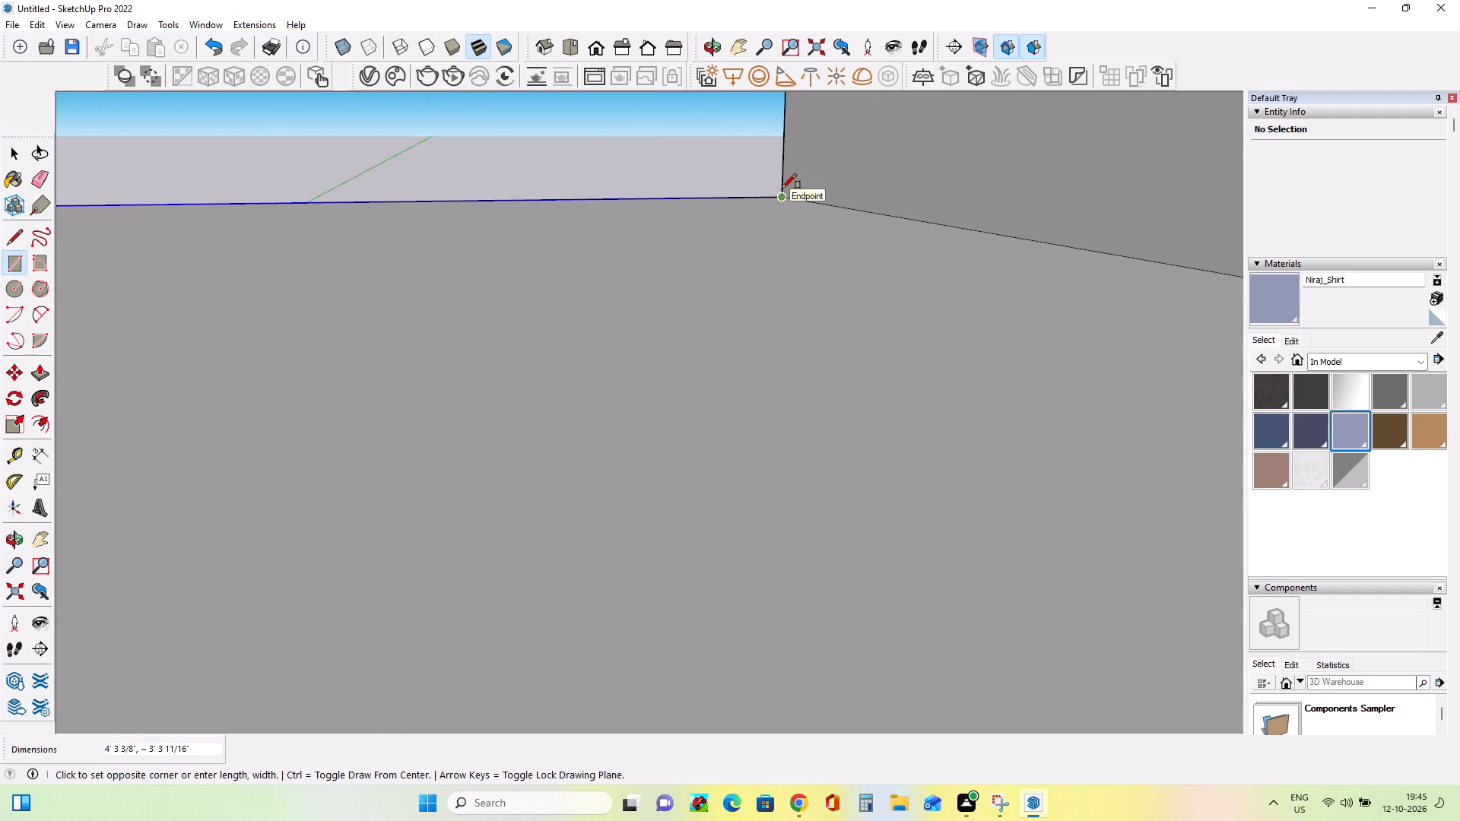
click(782, 189)
Pull the rear face of the opening between top frame and roof slab forward 4' 3 3/8" to the line across the slab.
scroll(774, 255, down, 8)
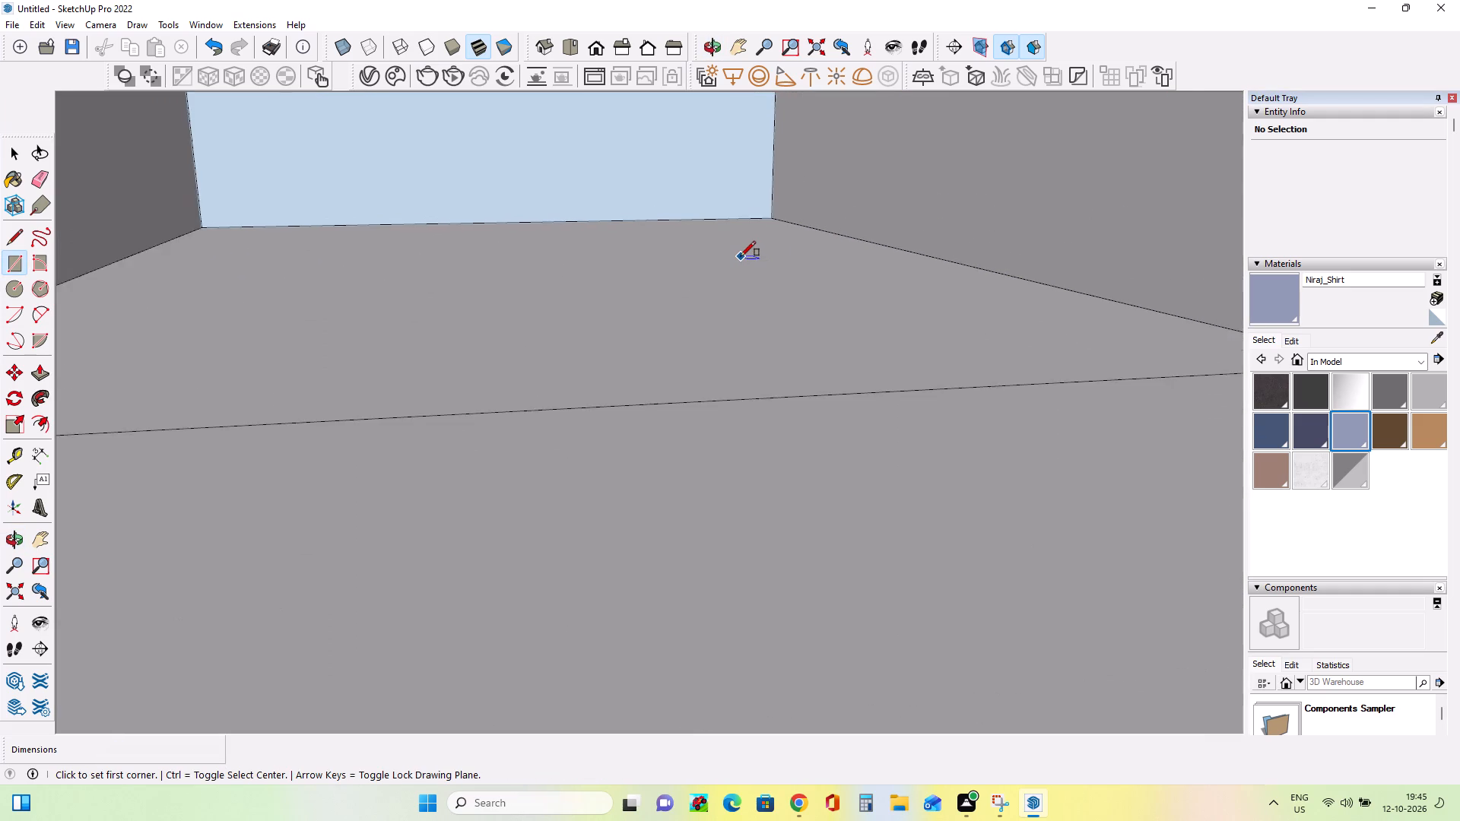
scroll(741, 256, down, 7)
click(43, 376)
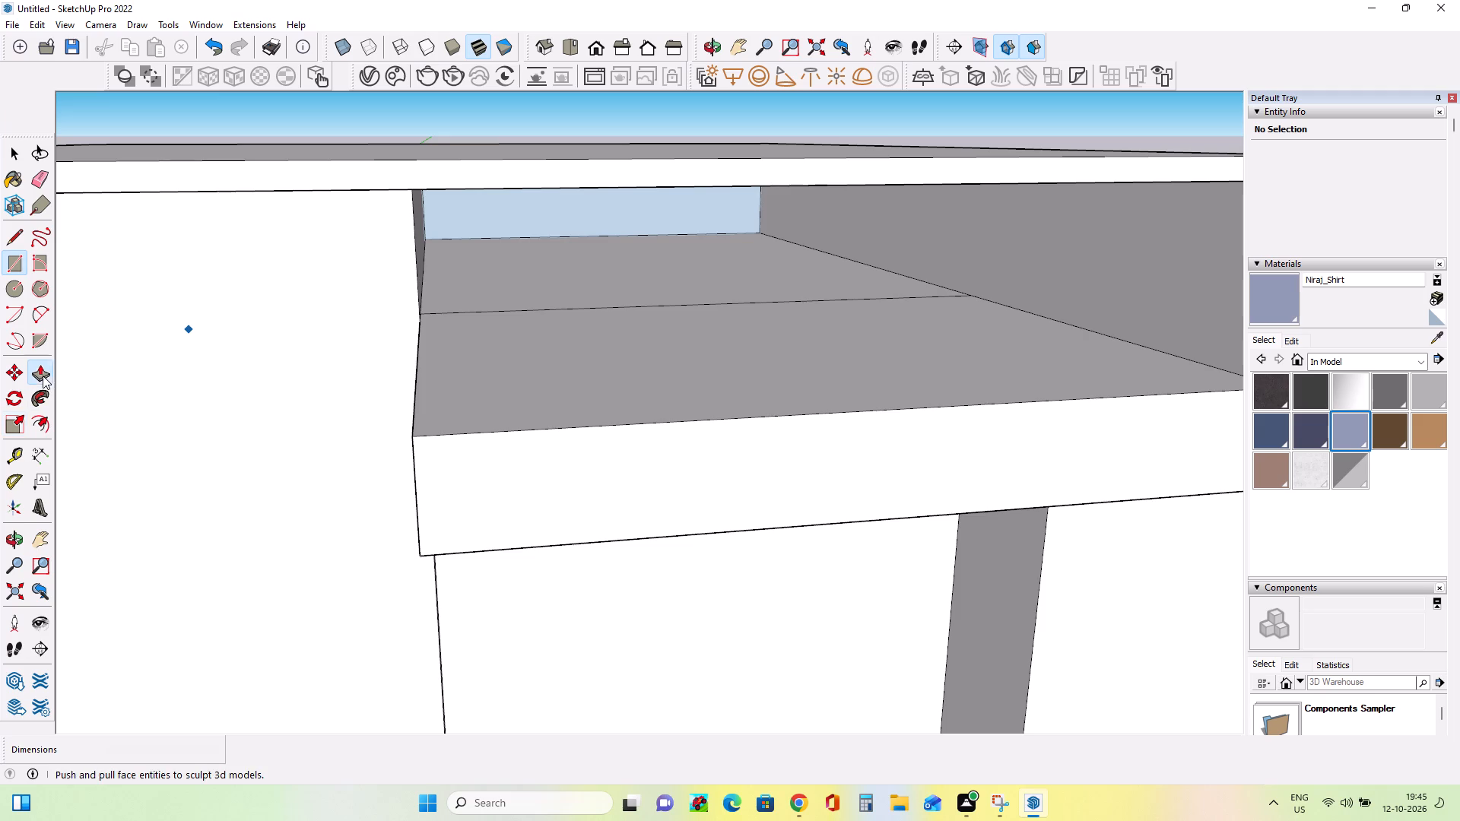
click(571, 204)
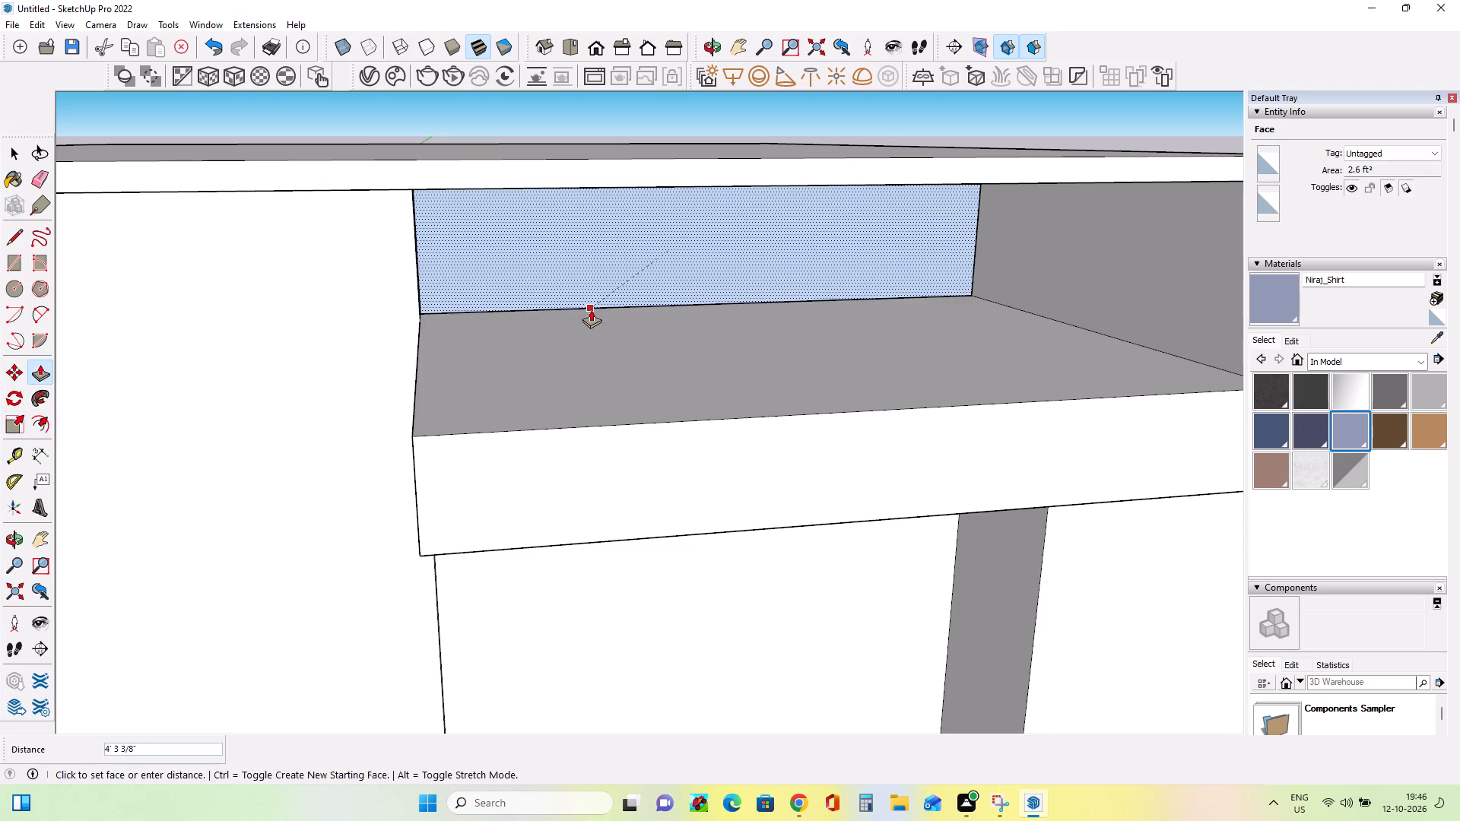
click(591, 309)
Inspect the closed opening beneath the top frame up close and the whole front facade from several angles.
middle_drag(633, 389, 567, 385)
scroll(543, 262, down, 4)
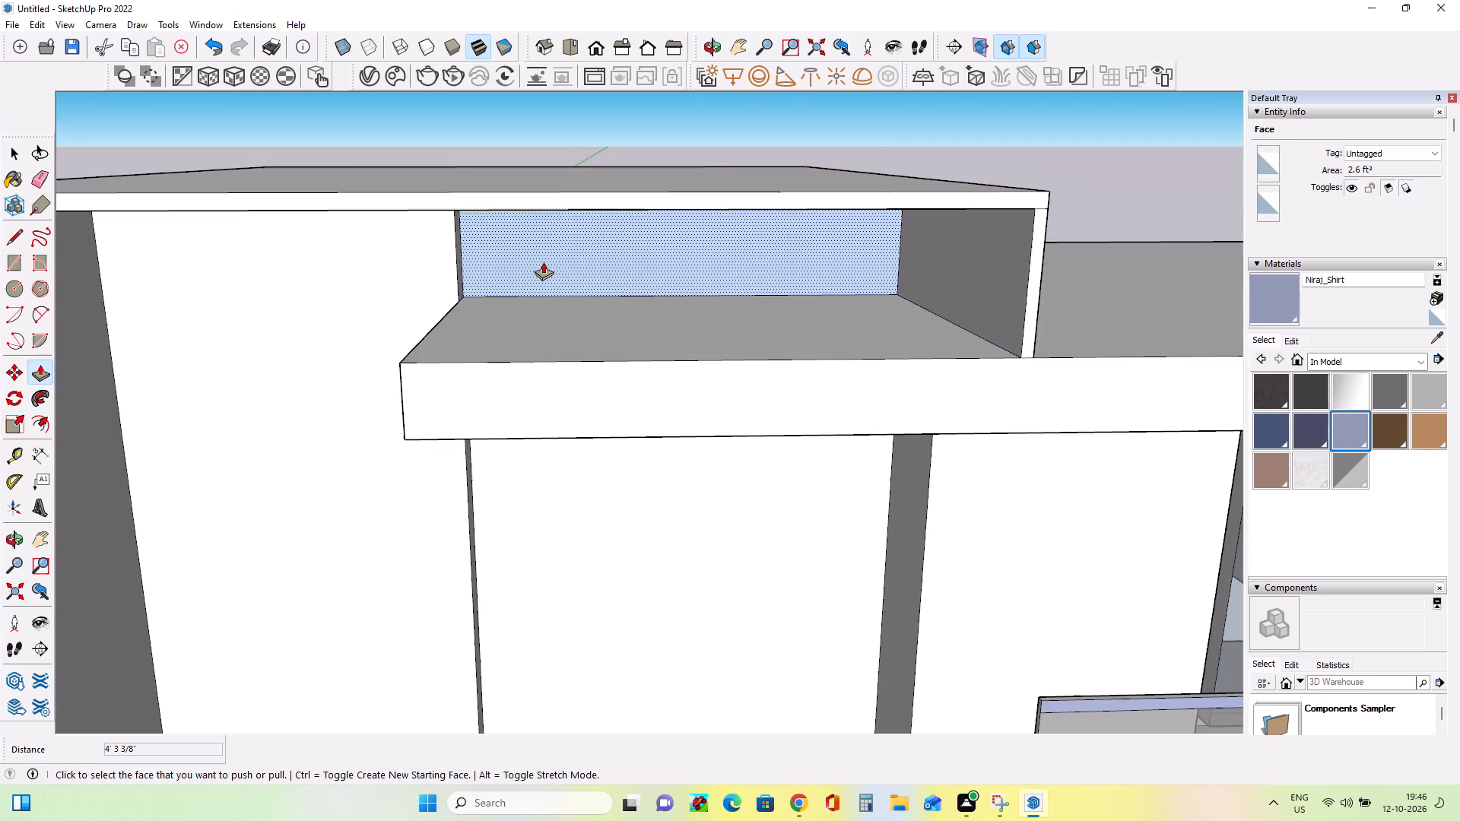
middle_drag(552, 273, 525, 228)
middle_drag(715, 313, 835, 403)
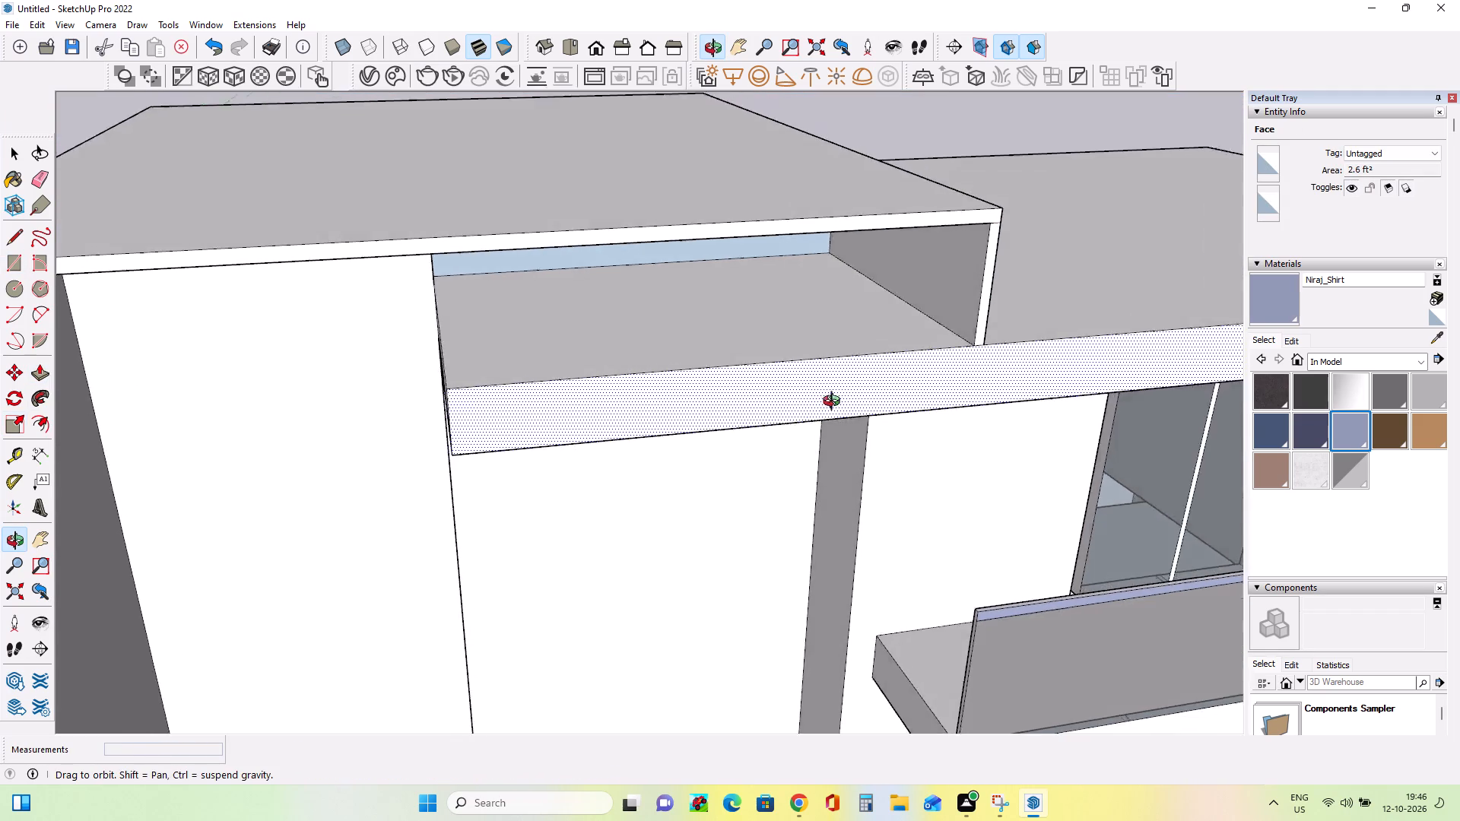
middle_drag(835, 403, 858, 371)
scroll(513, 258, up, 3)
middle_drag(548, 298, 468, 271)
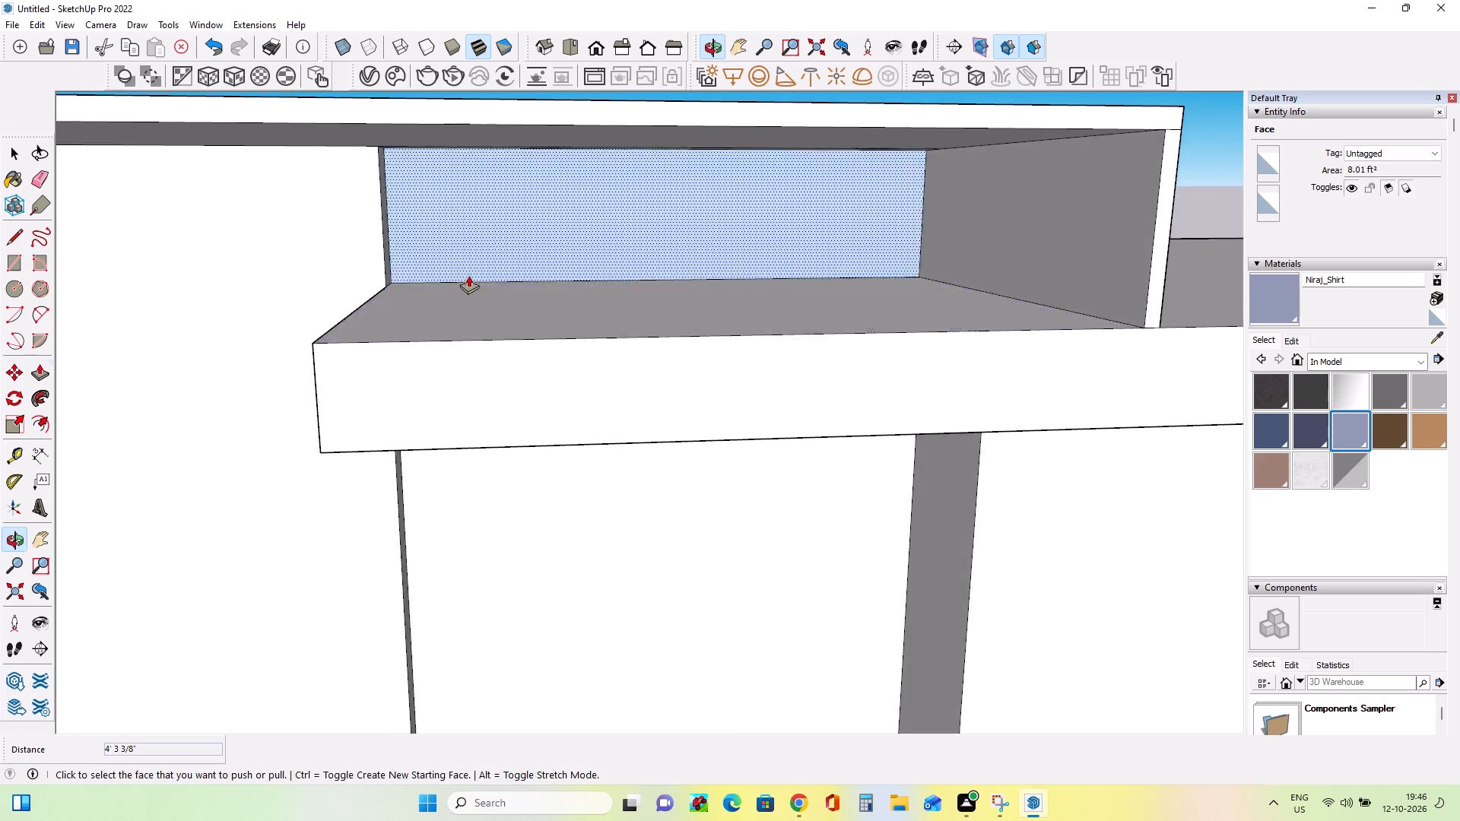
scroll(473, 287, down, 17)
scroll(503, 319, down, 5)
middle_drag(604, 409, 590, 382)
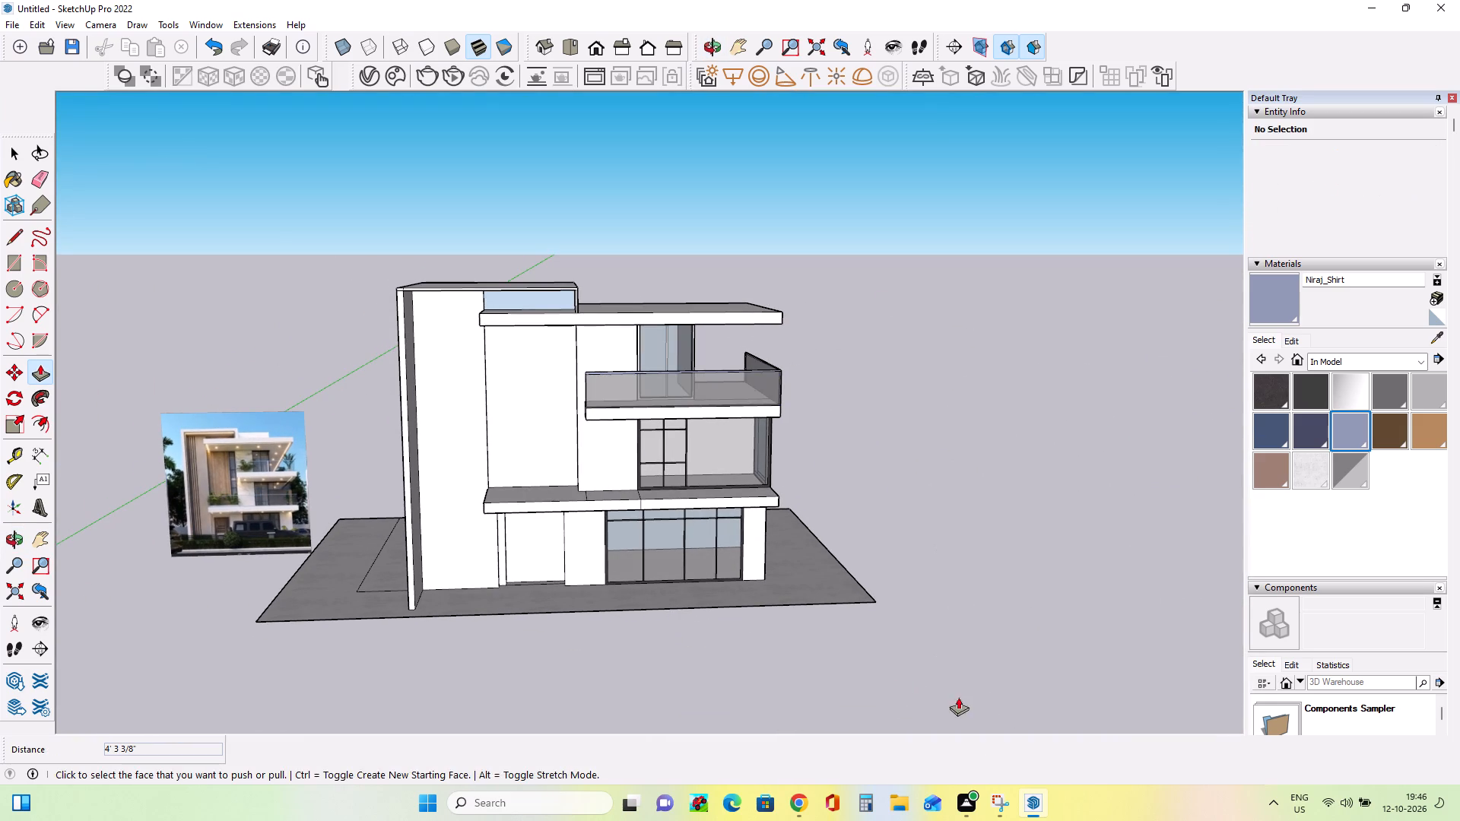
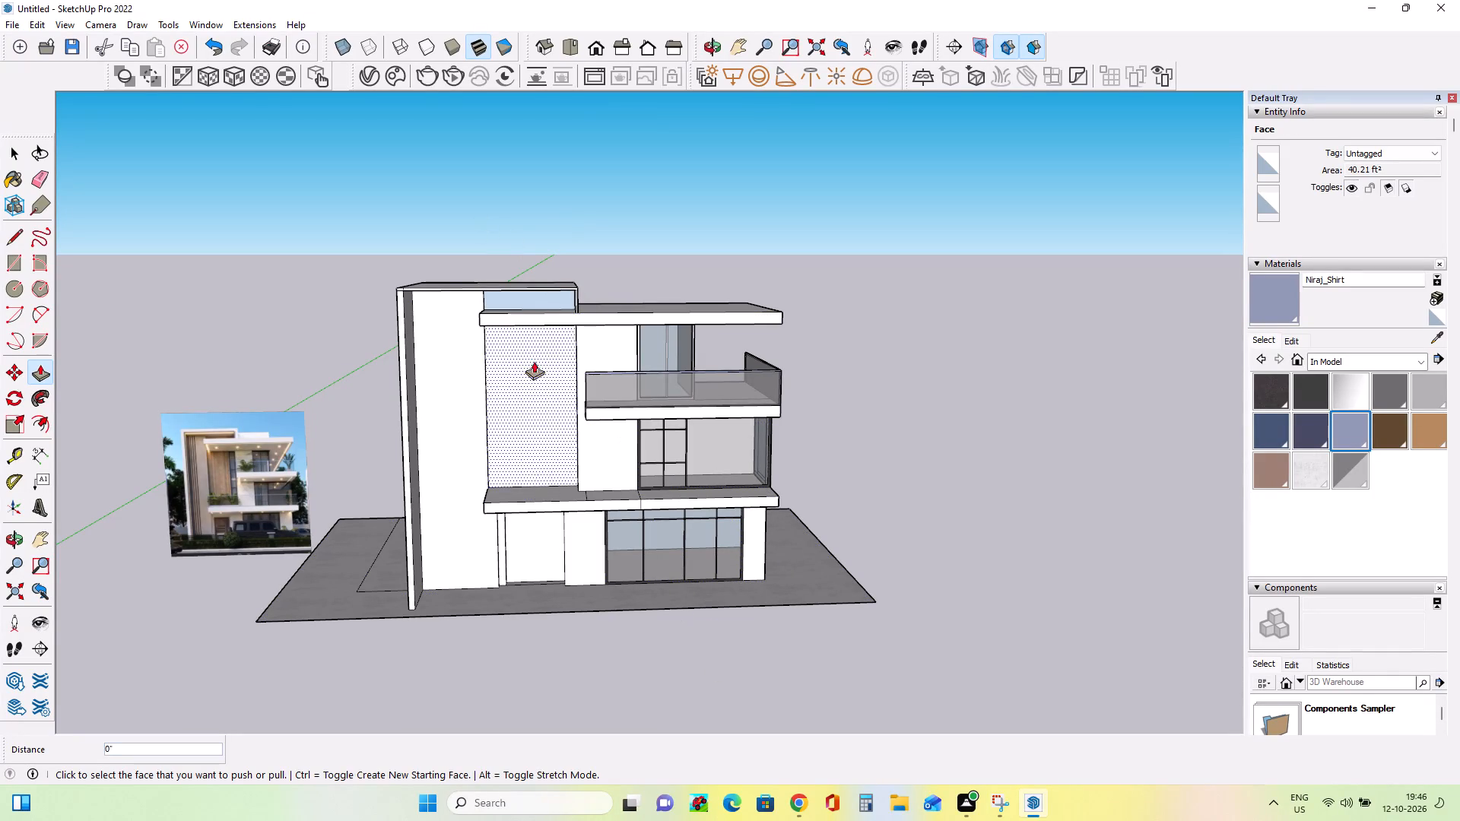
Draw a full-height rectangle about 2" by 11' 3 11/16" on the recessed wall, starting from its base corner at the frame's side wall.
scroll(506, 408, up, 3)
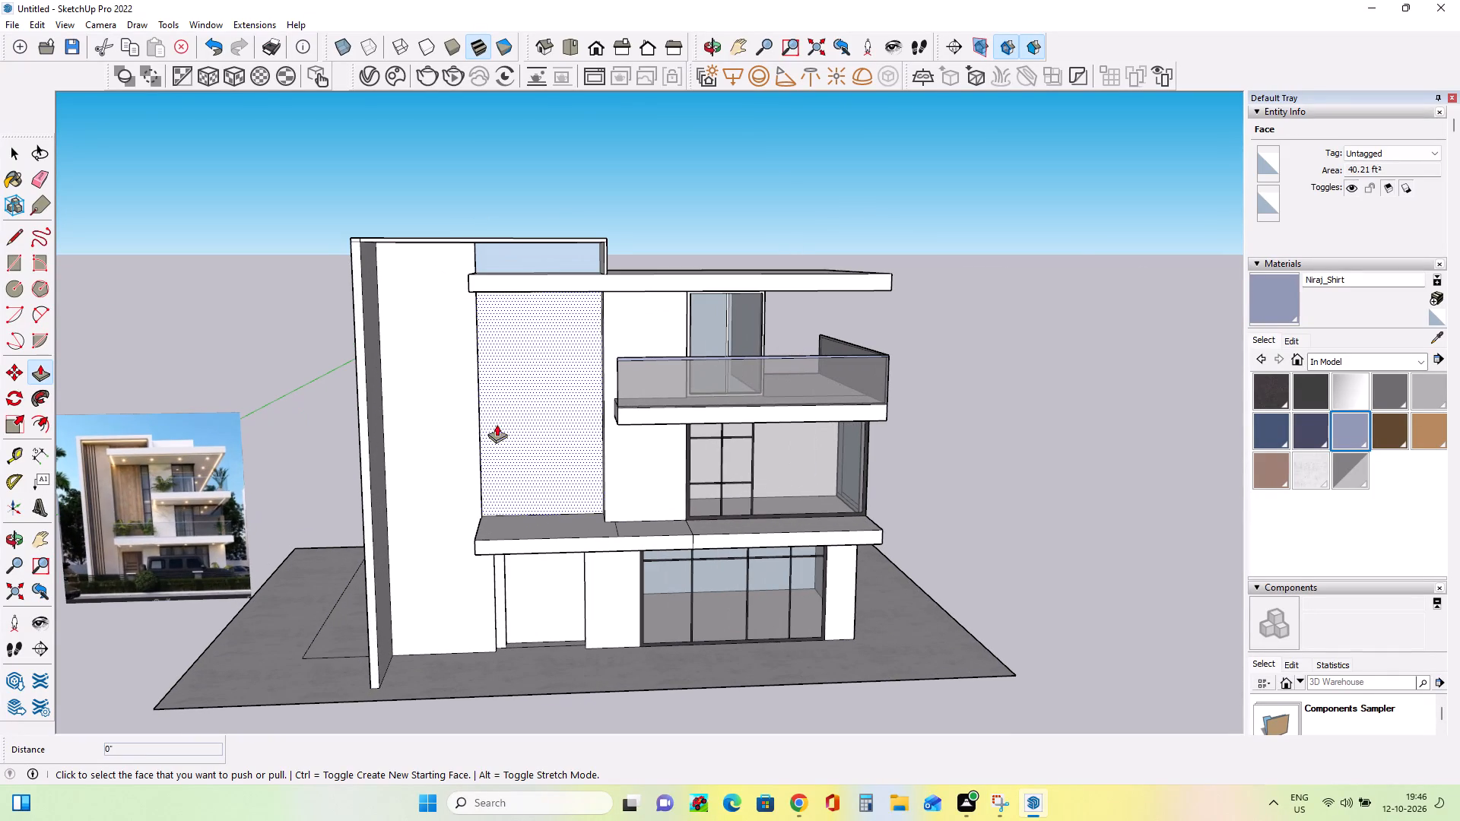
scroll(122, 535, up, 4)
scroll(125, 532, down, 6)
click(20, 256)
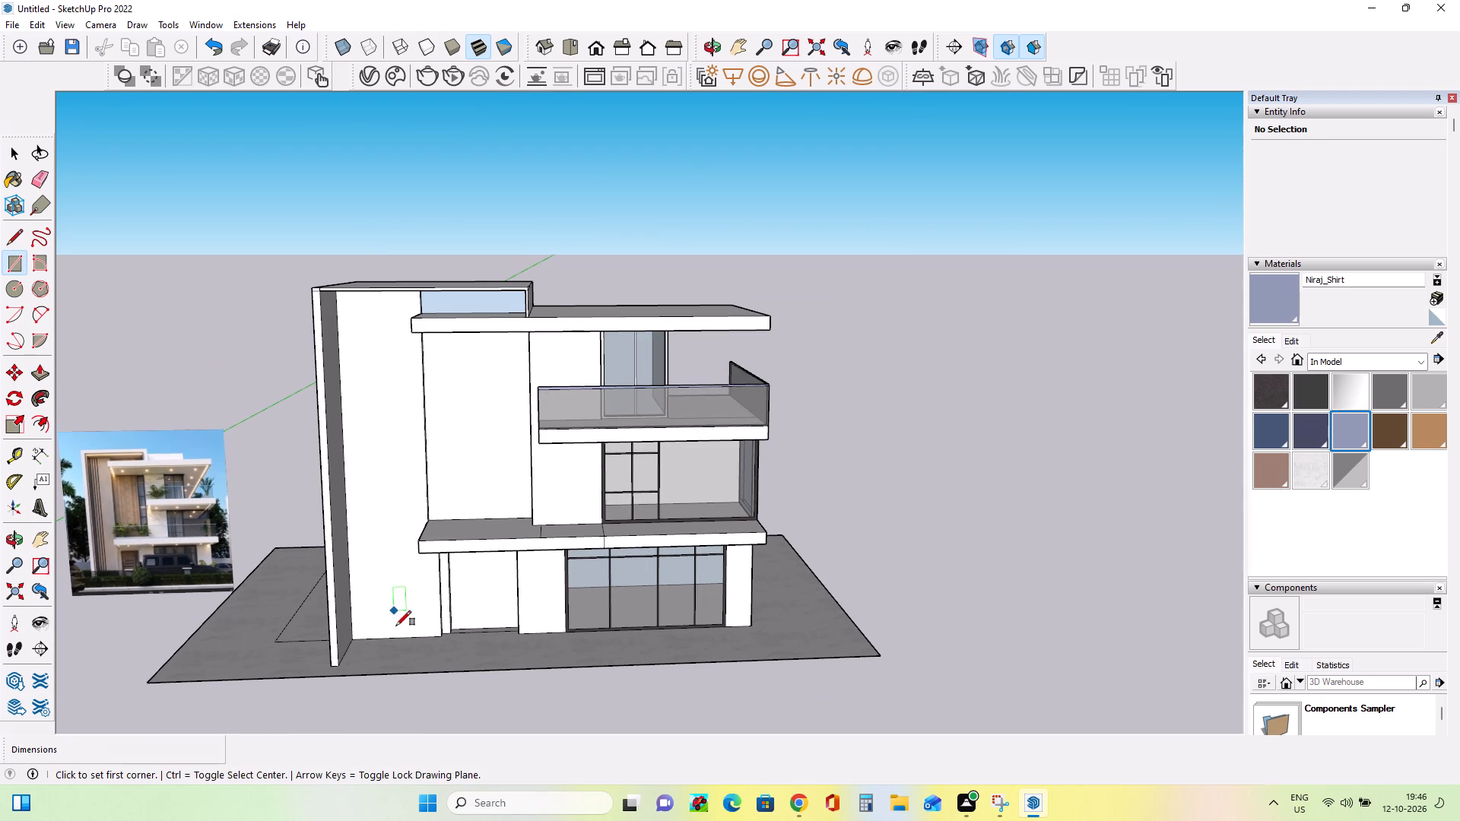
scroll(396, 627, up, 3)
click(342, 641)
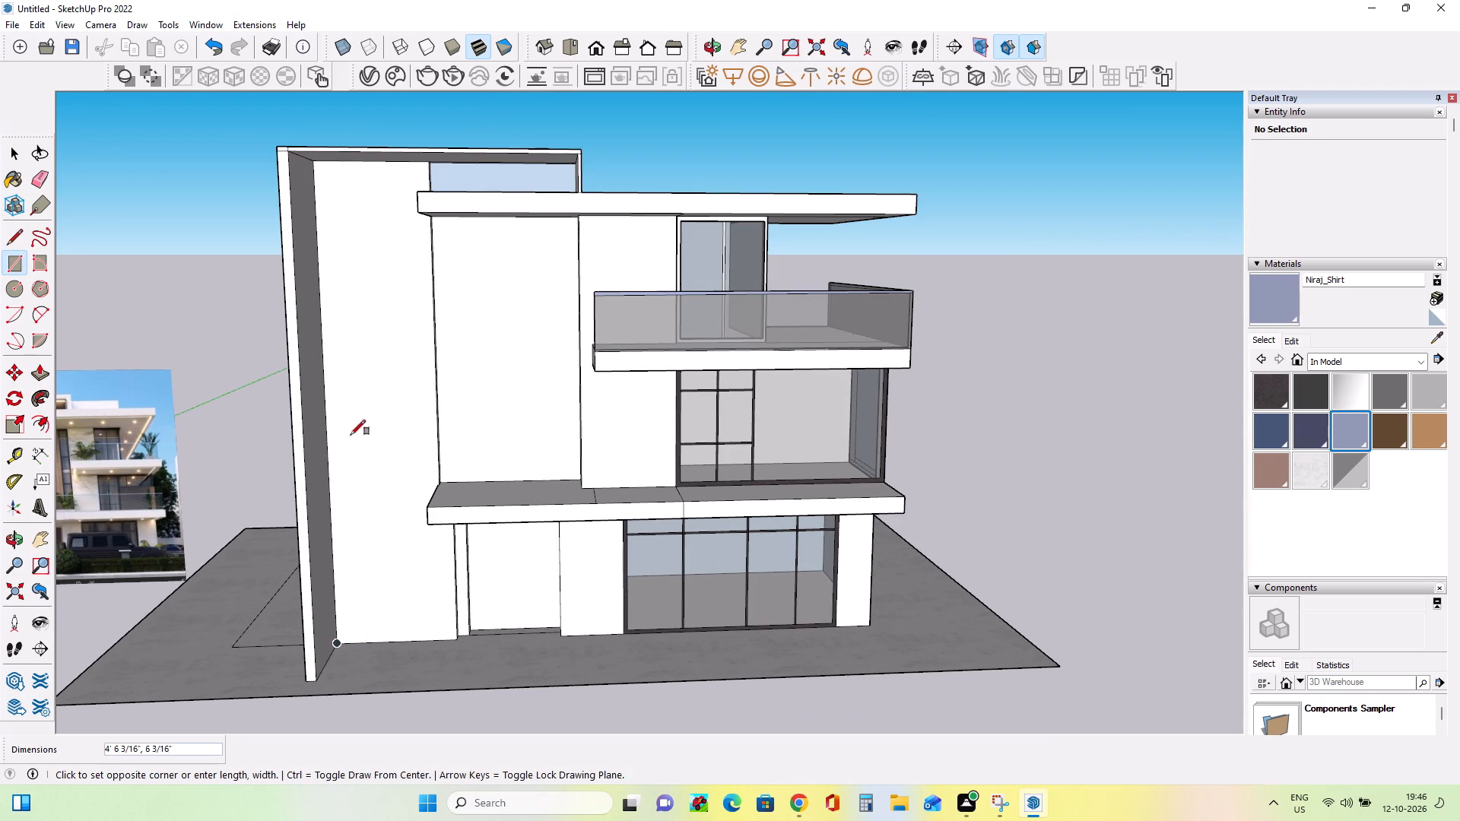
scroll(317, 197, up, 6)
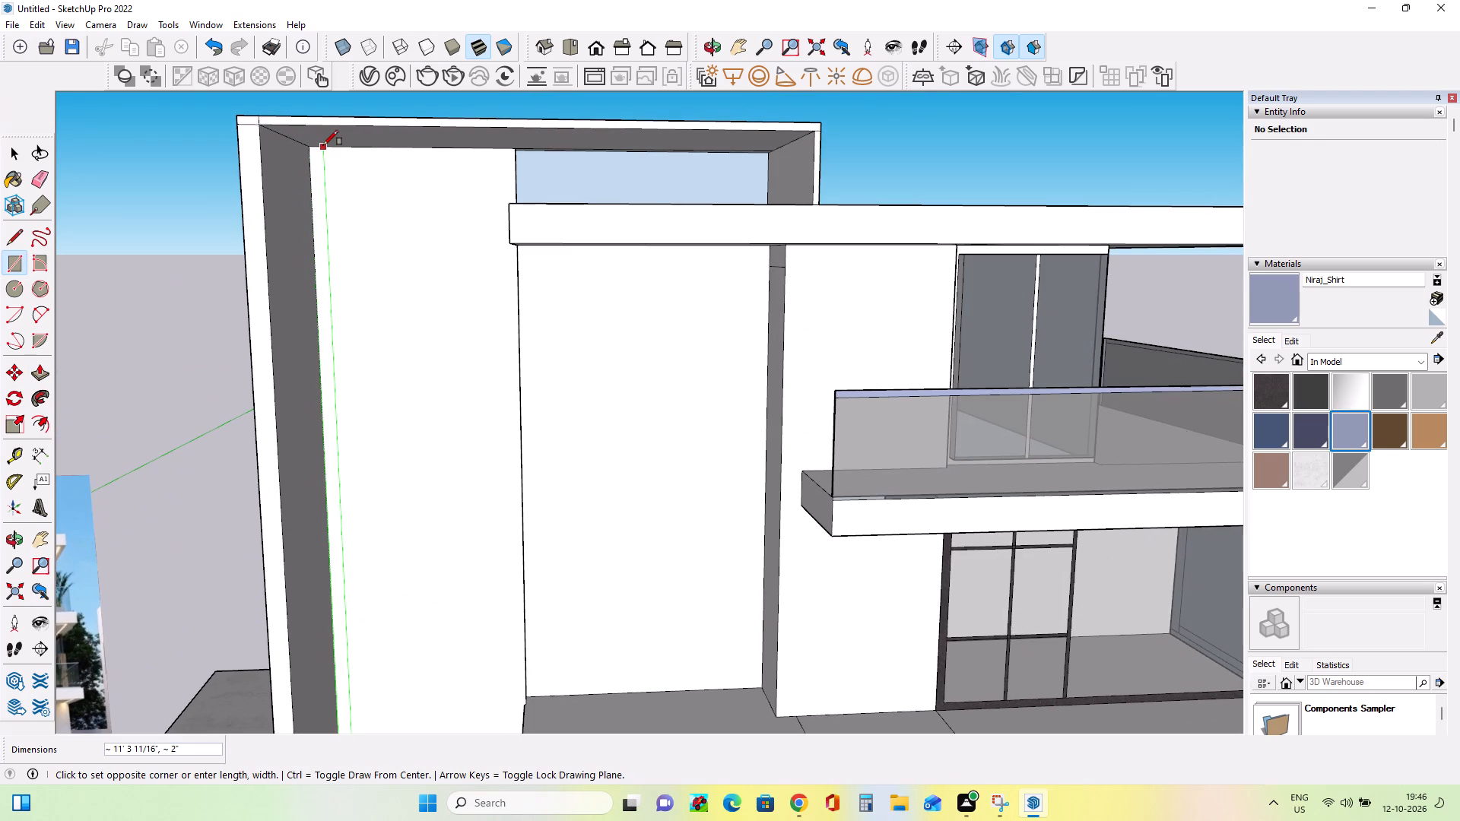
click(323, 145)
Draw a second full-height rectangle about 1 1/4" by 11' 3 11/16" on the recessed wall, a small gap from the first strip.
scroll(382, 271, down, 8)
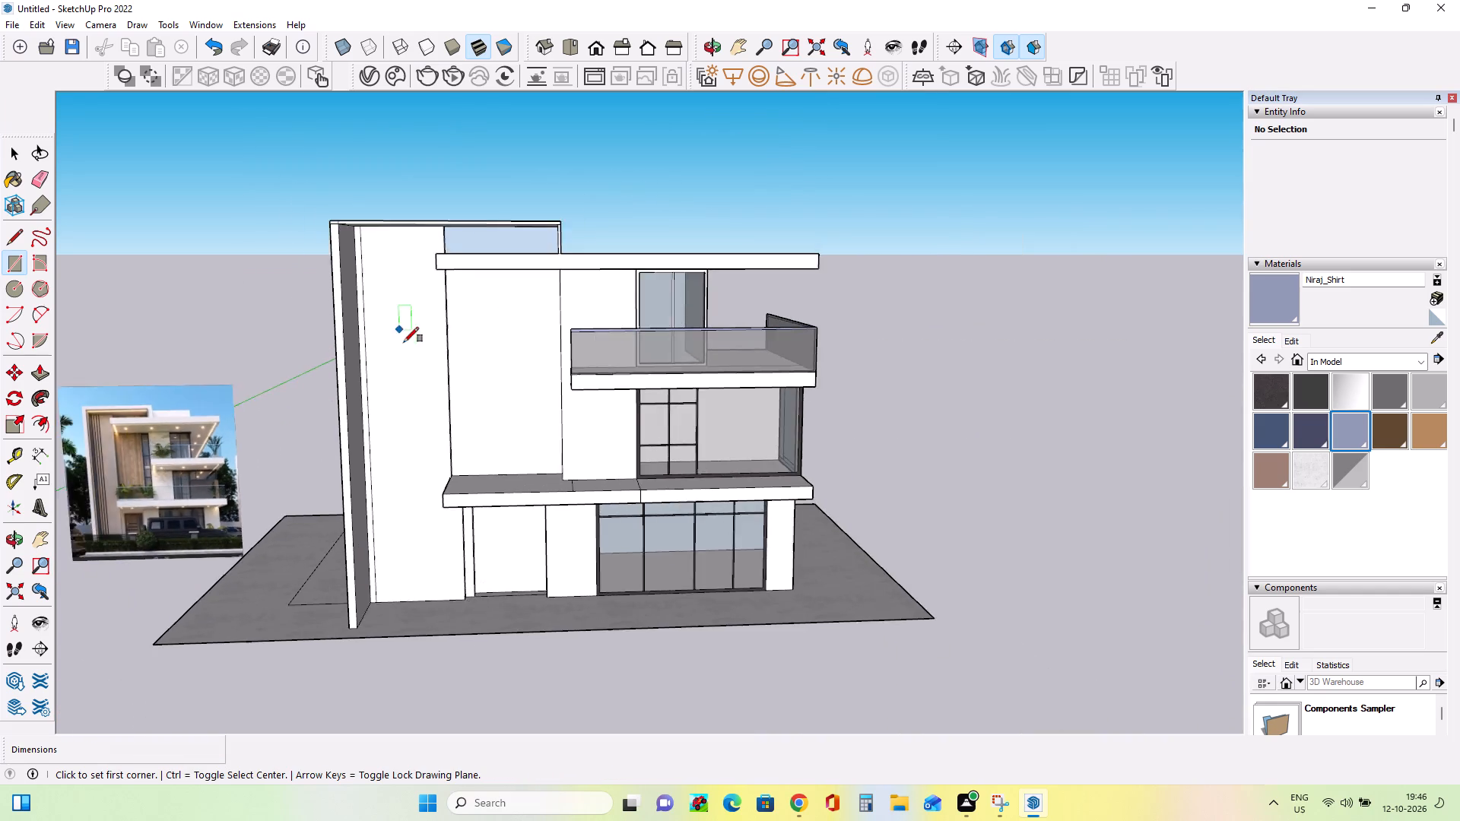
scroll(404, 342, down, 5)
scroll(395, 537, up, 12)
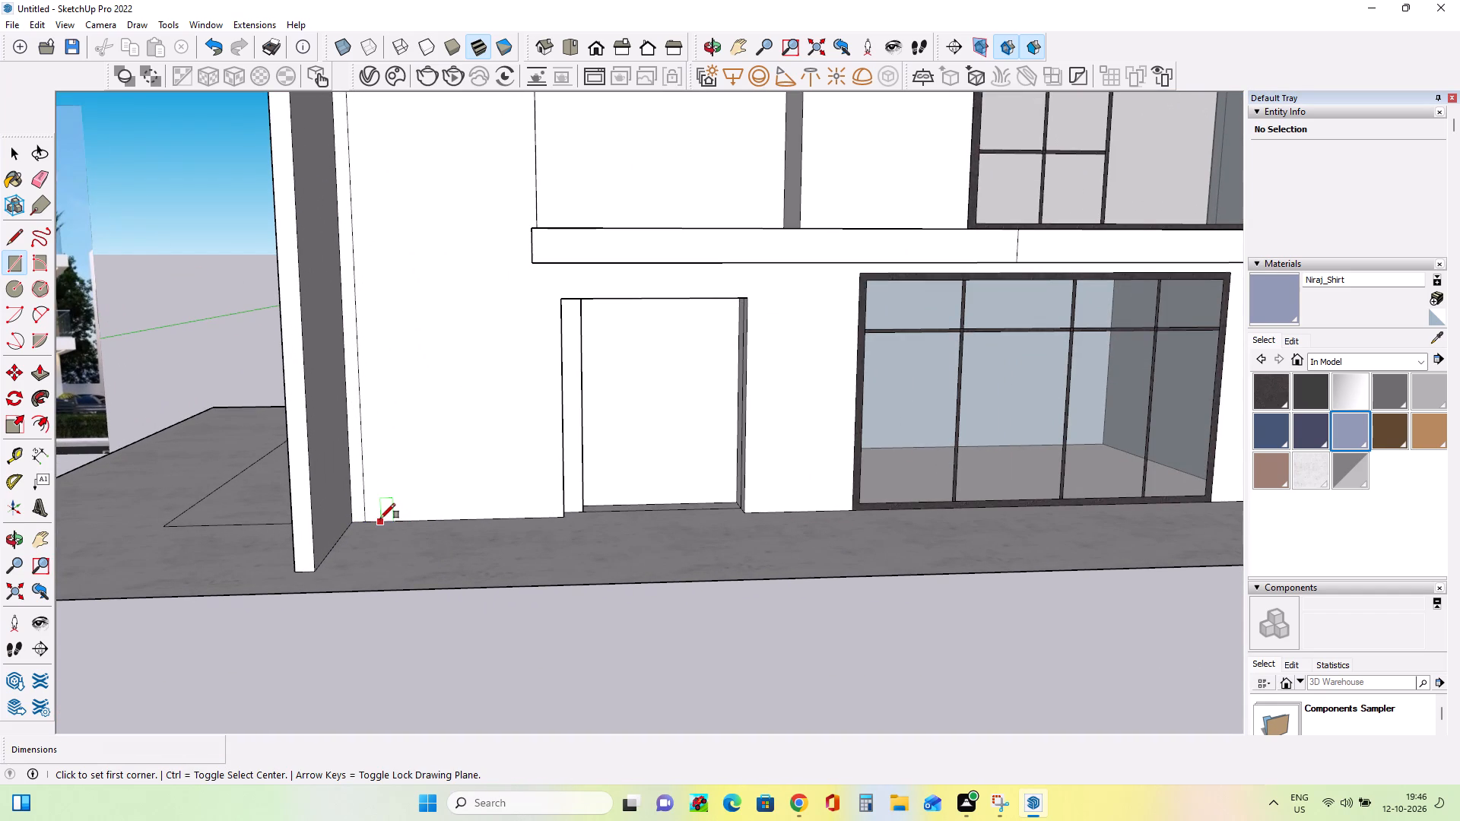
click(375, 518)
scroll(387, 435, down, 9)
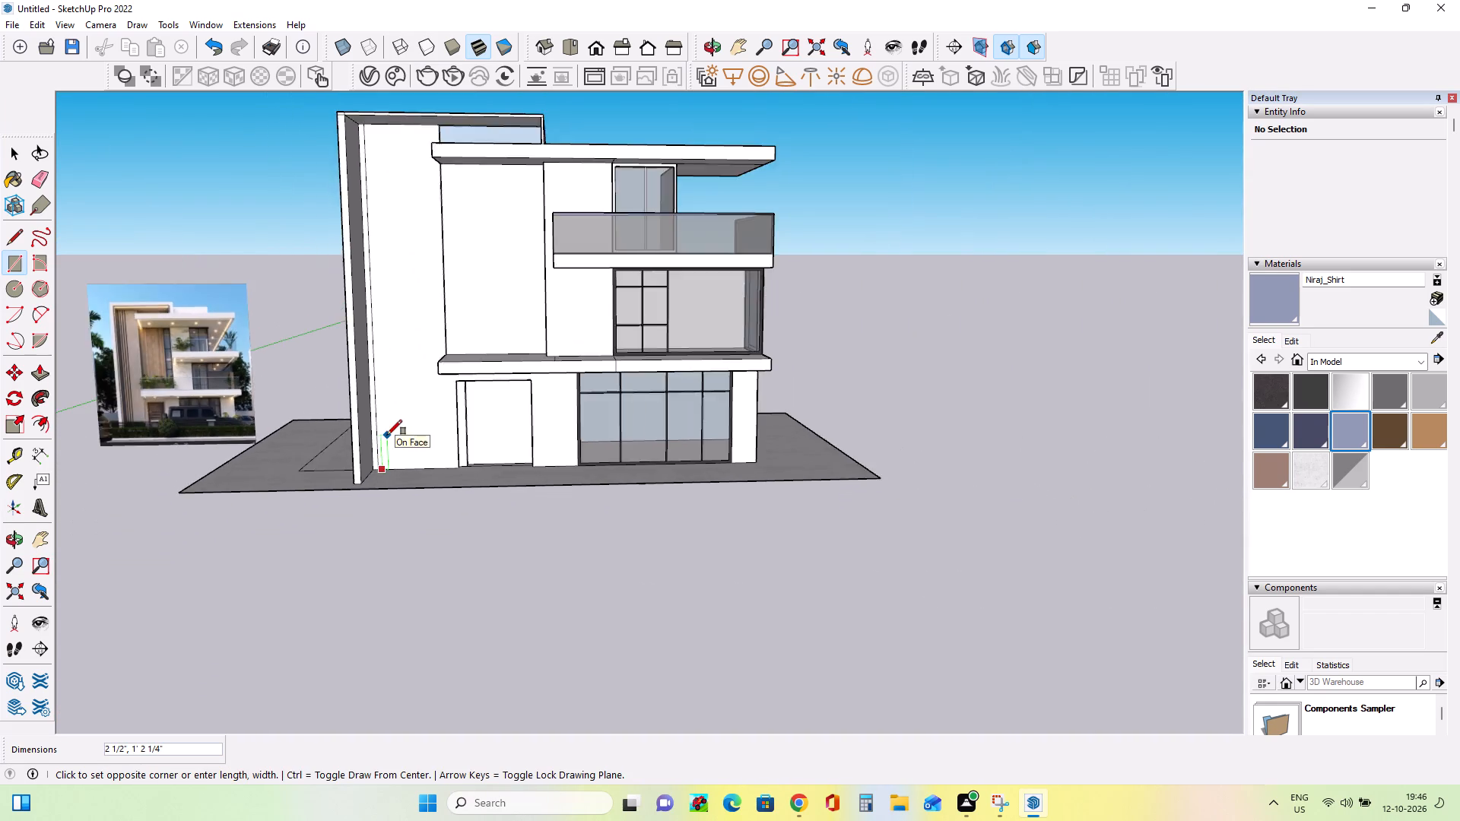
scroll(387, 435, down, 5)
scroll(399, 235, up, 9)
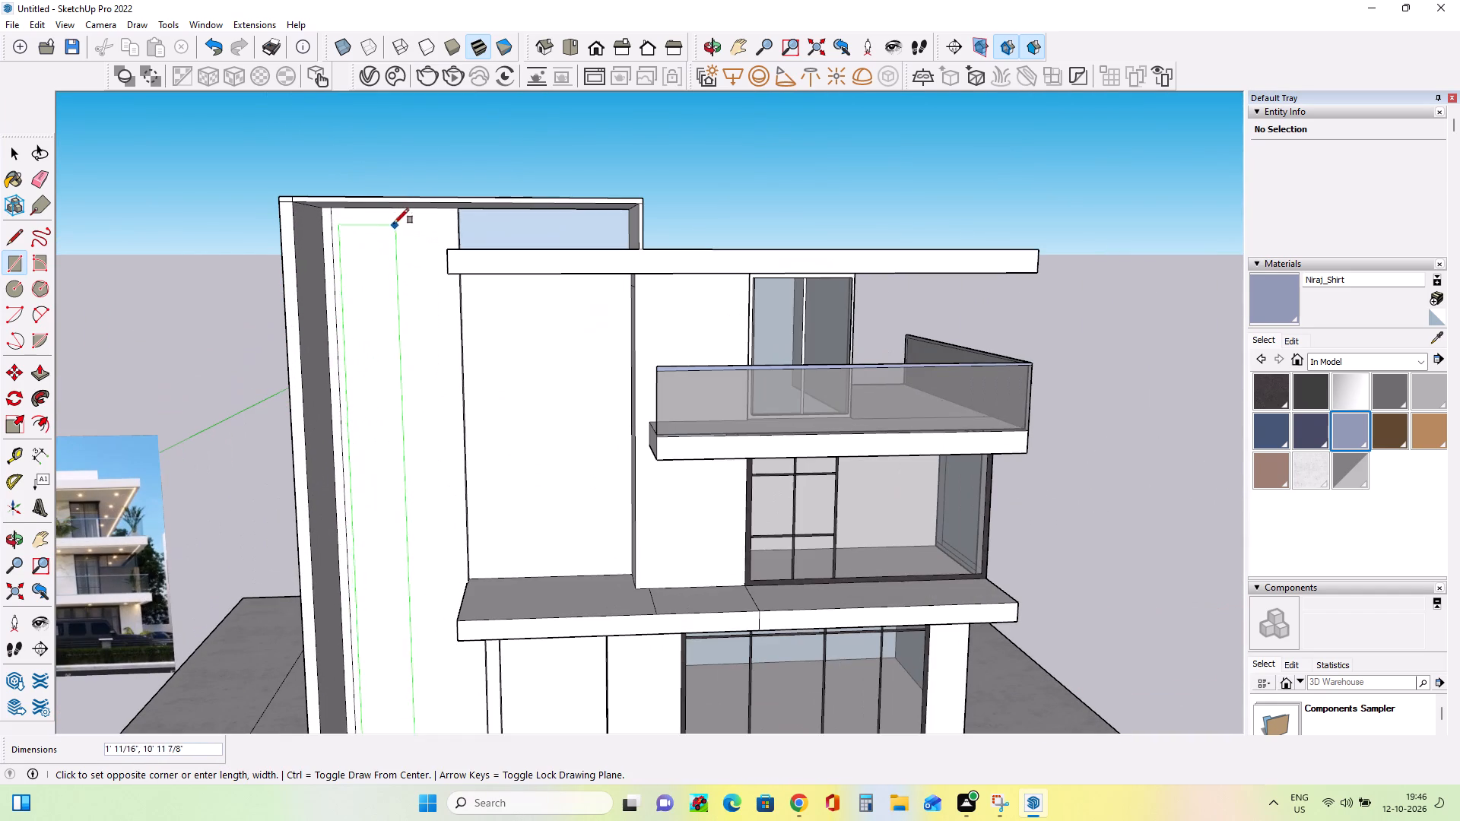
scroll(351, 210, up, 2)
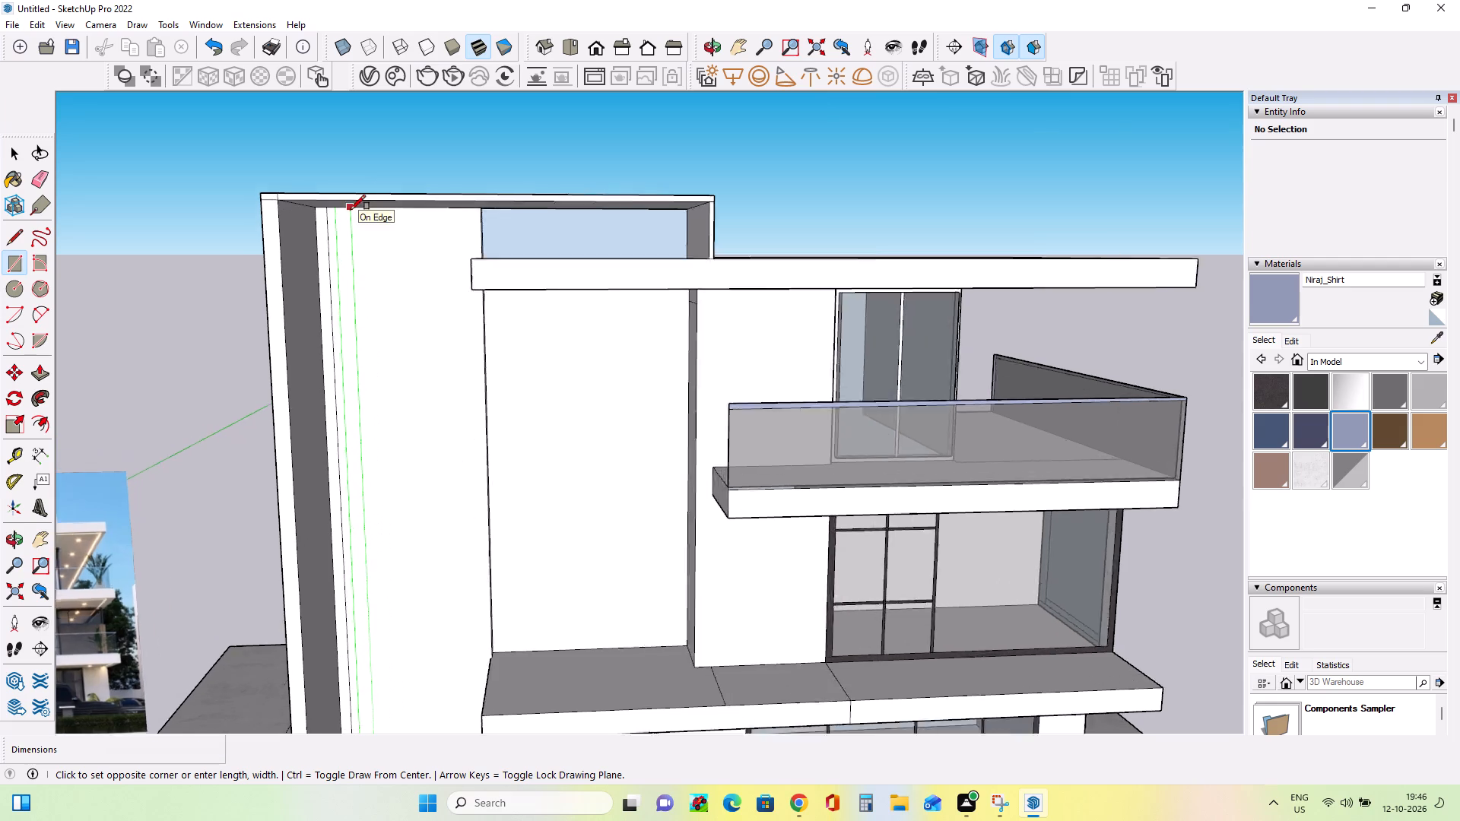
scroll(351, 210, up, 6)
click(335, 204)
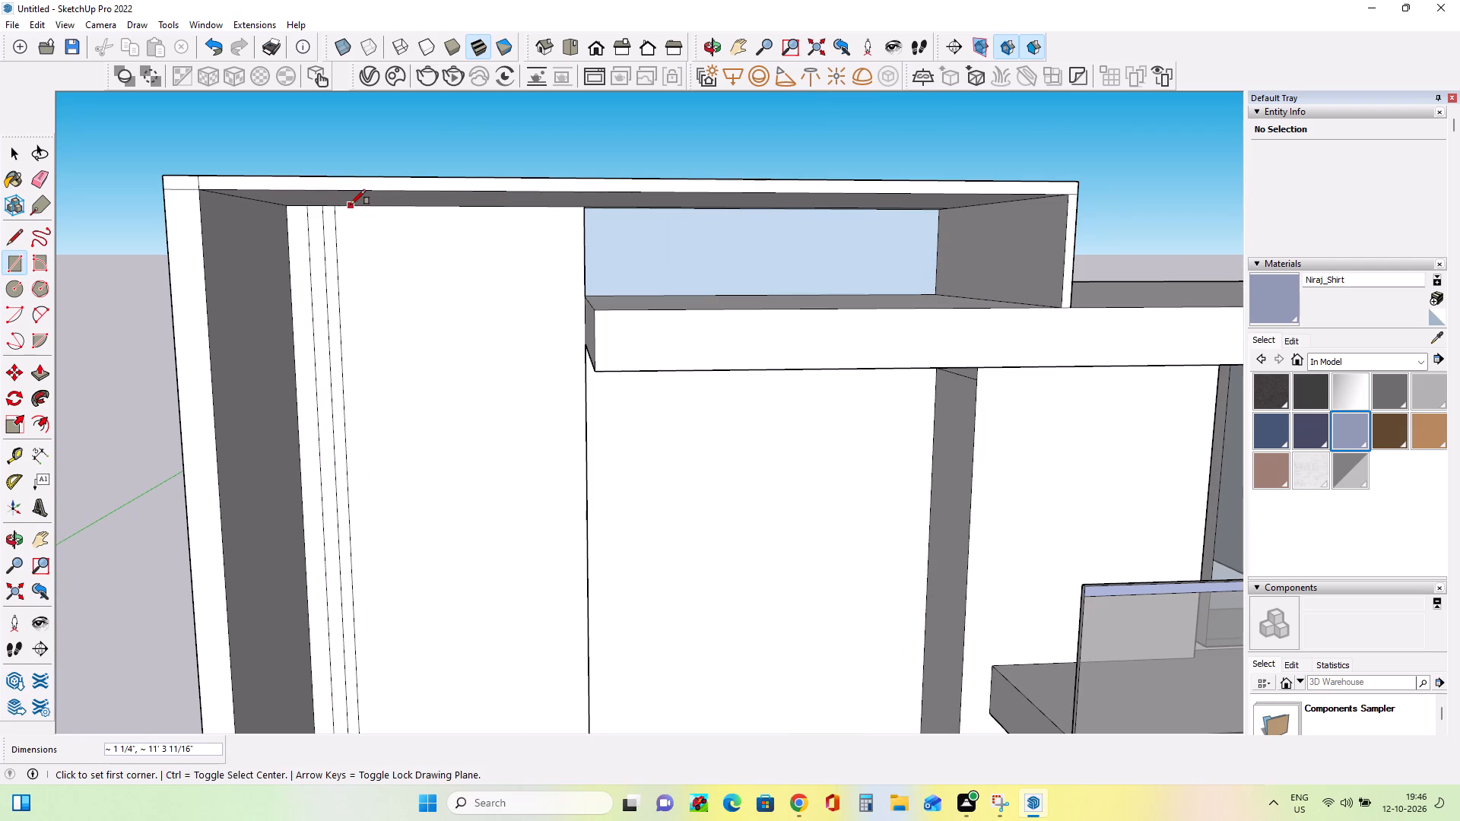
Draw a third full-height rectangle about 1 1/8" by 11' 3 11/16" on the recessed wall, spaced just beyond the second strip.
click(349, 204)
scroll(387, 342, down, 9)
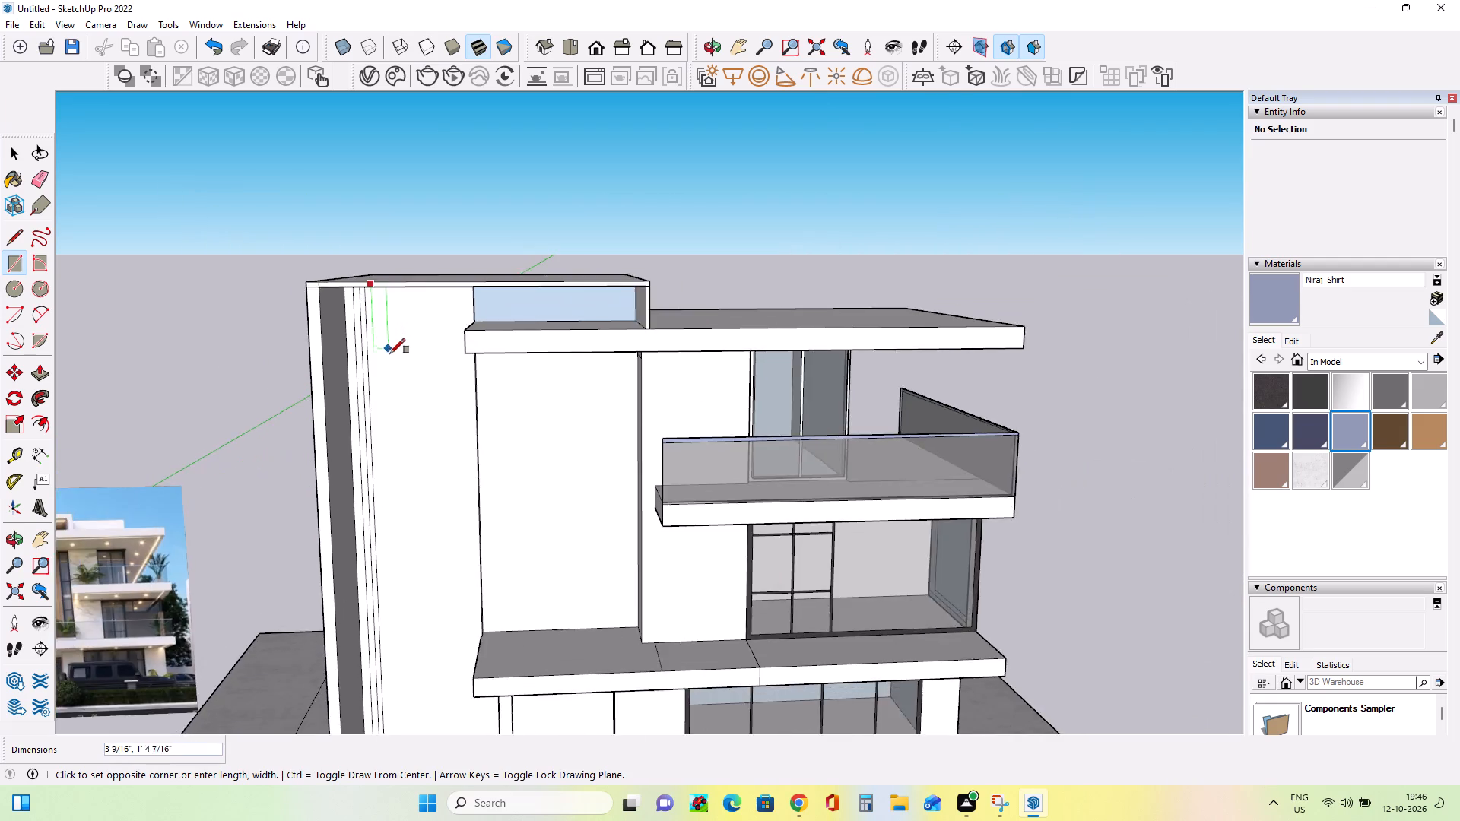
scroll(390, 353, down, 11)
scroll(414, 539, up, 15)
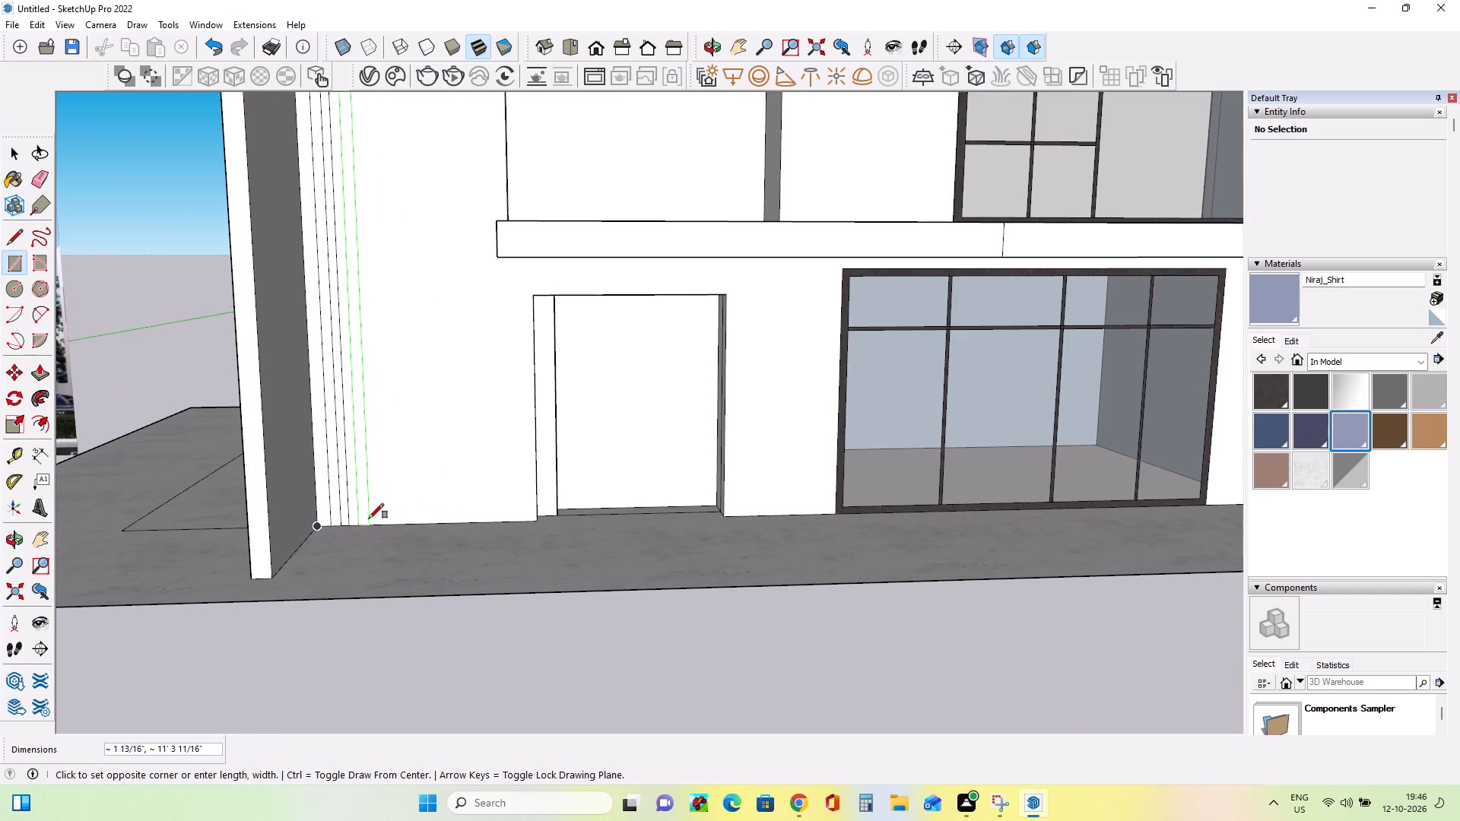
scroll(367, 518, up, 5)
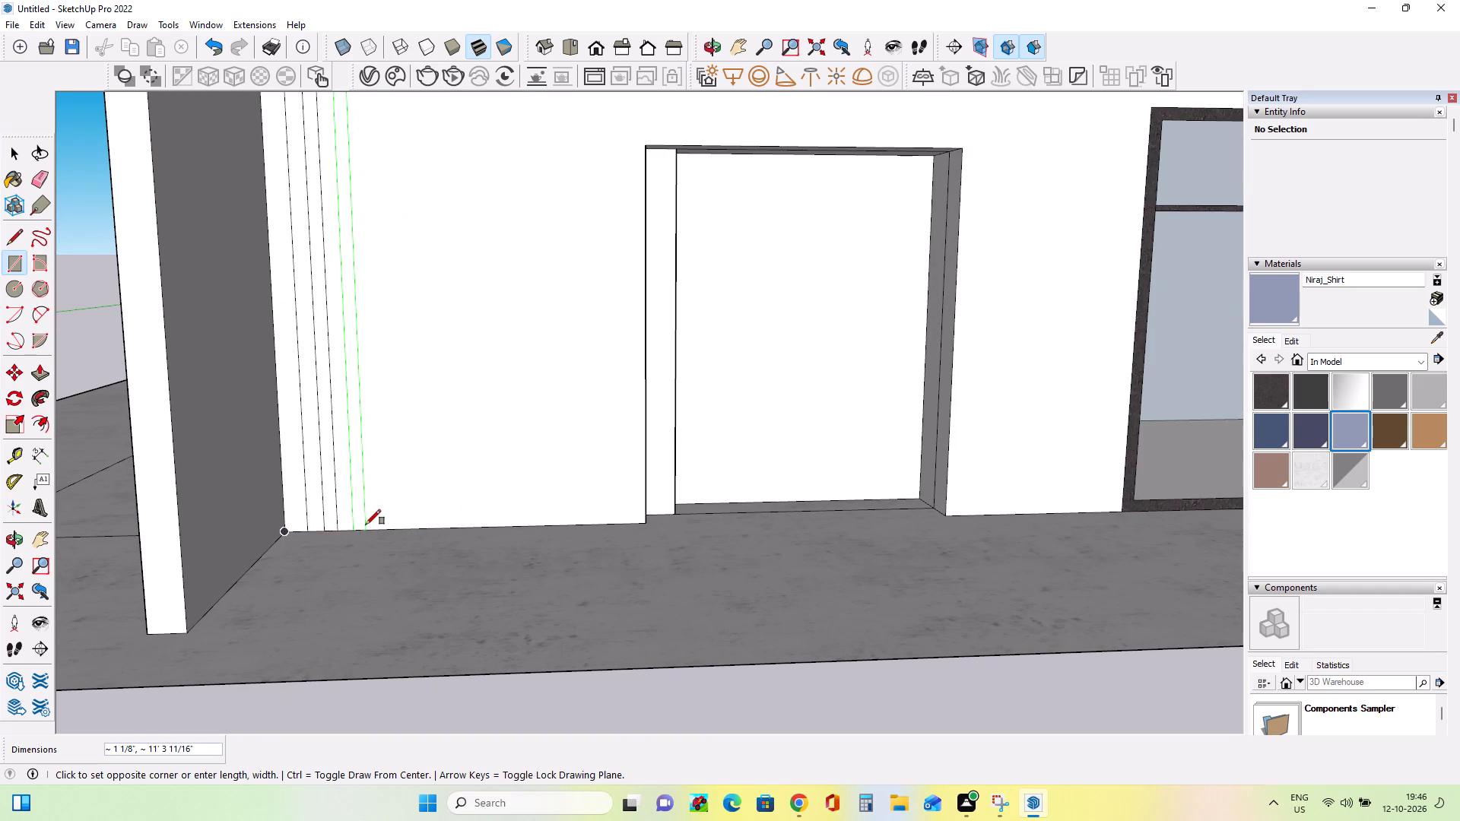
click(366, 525)
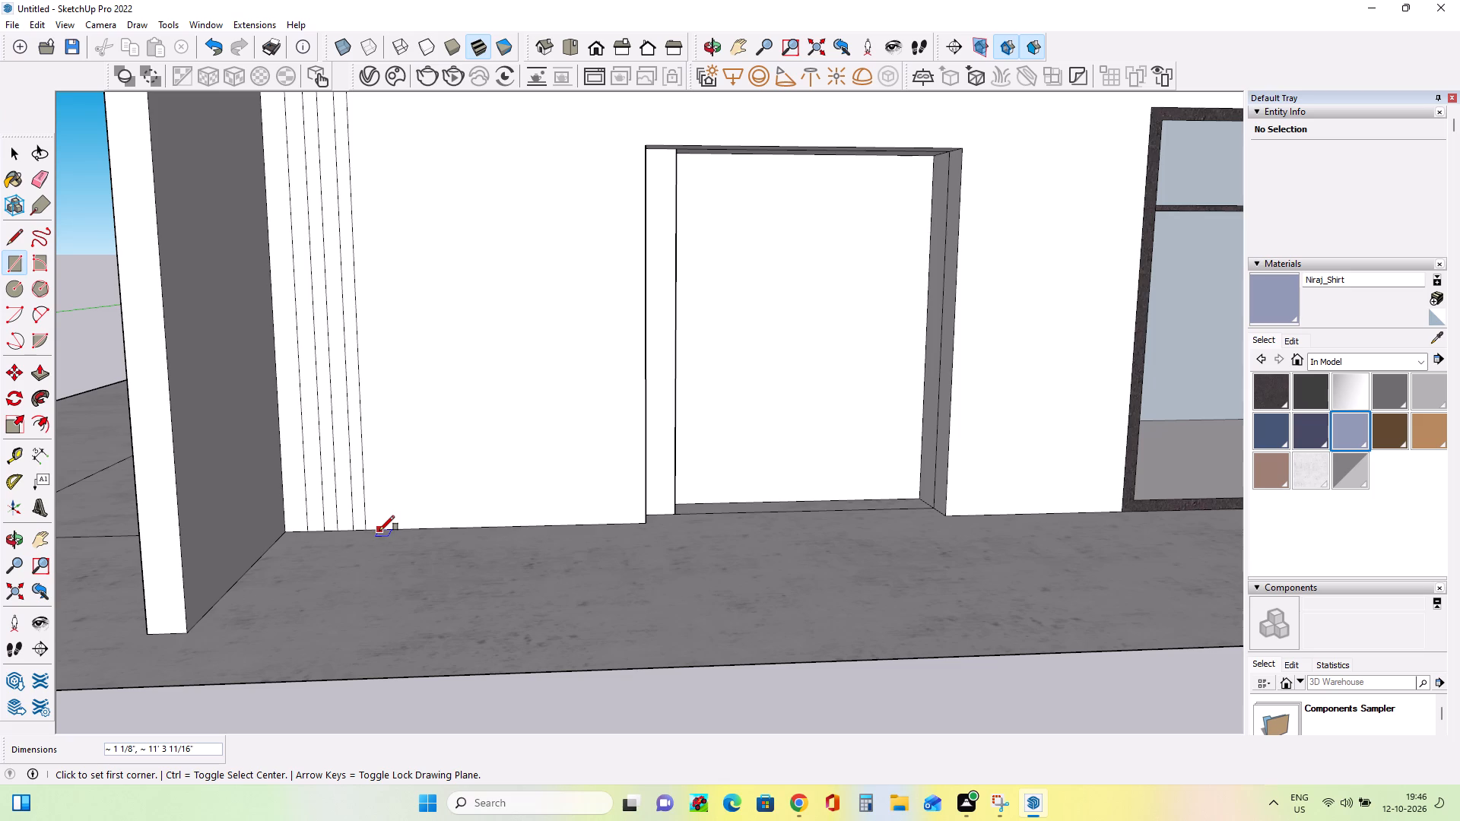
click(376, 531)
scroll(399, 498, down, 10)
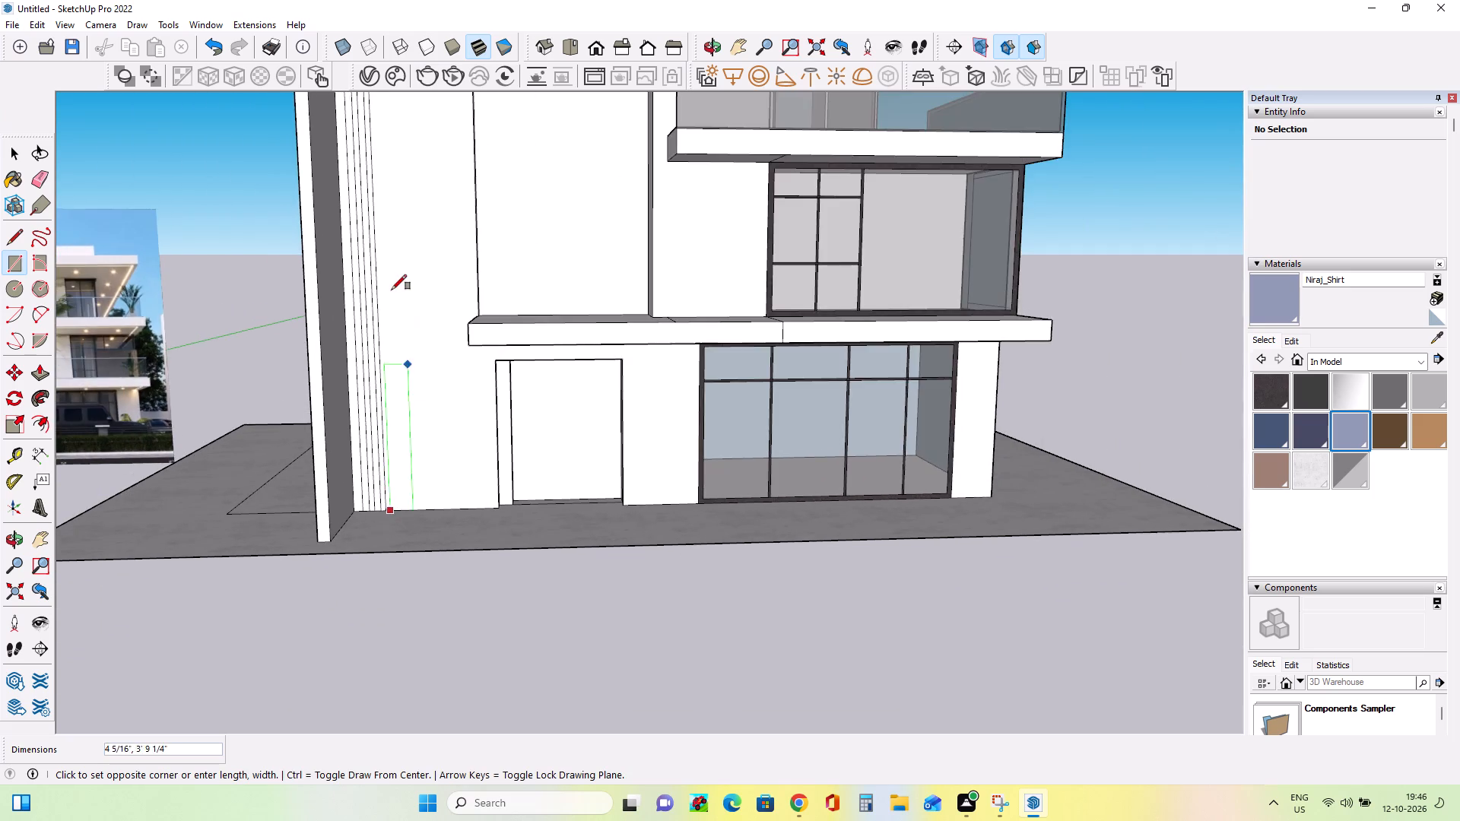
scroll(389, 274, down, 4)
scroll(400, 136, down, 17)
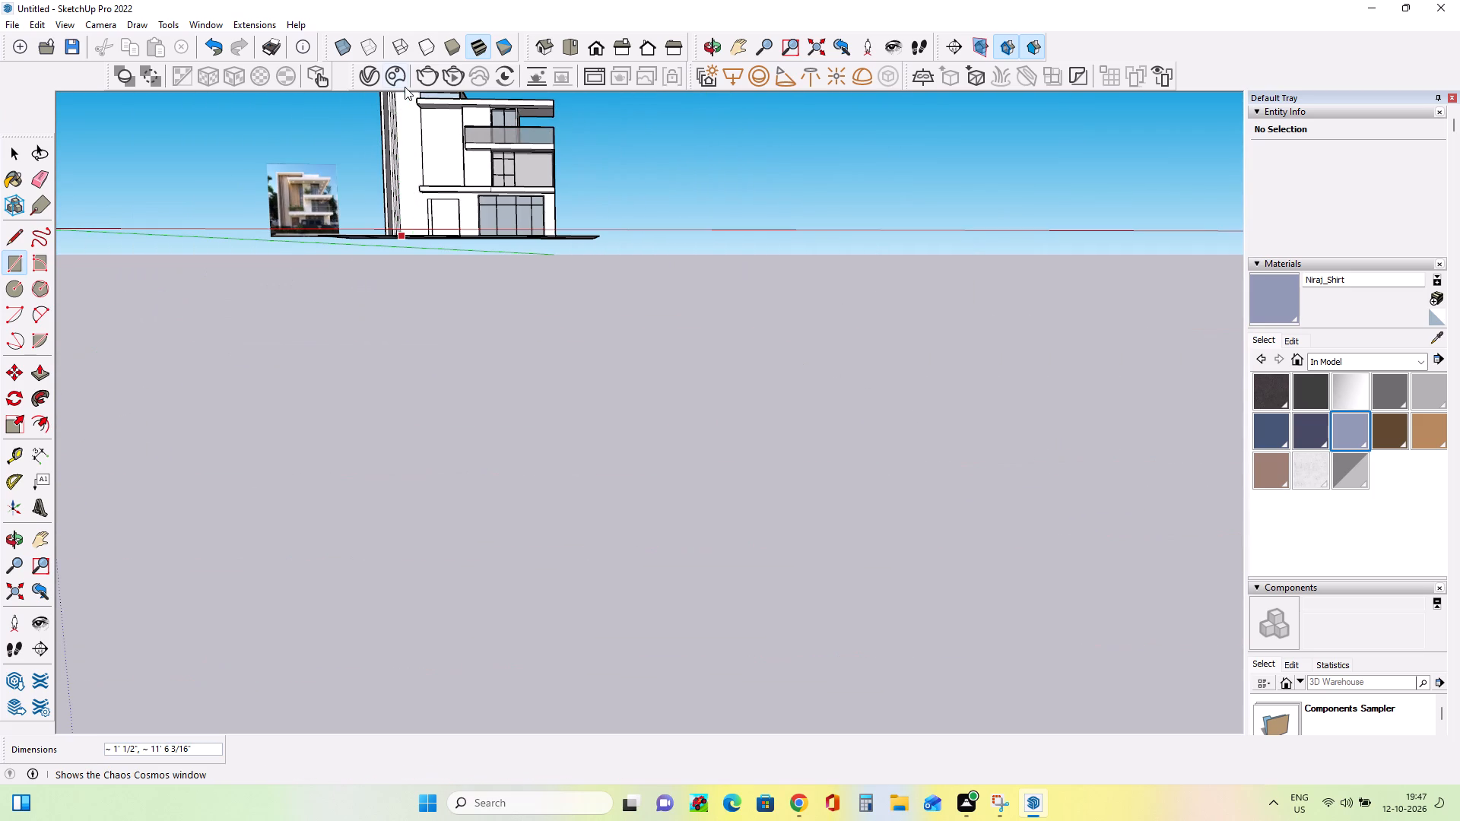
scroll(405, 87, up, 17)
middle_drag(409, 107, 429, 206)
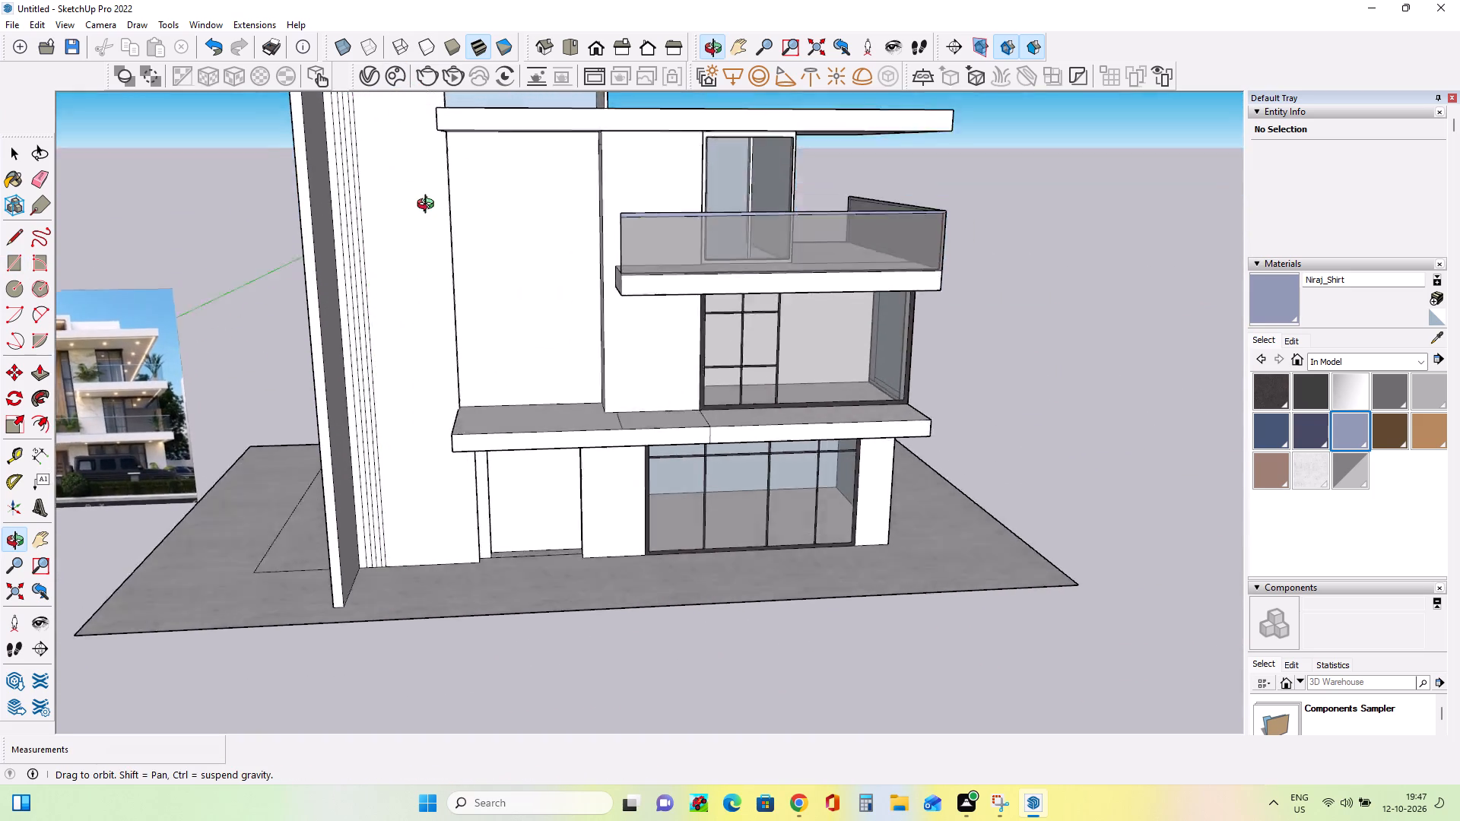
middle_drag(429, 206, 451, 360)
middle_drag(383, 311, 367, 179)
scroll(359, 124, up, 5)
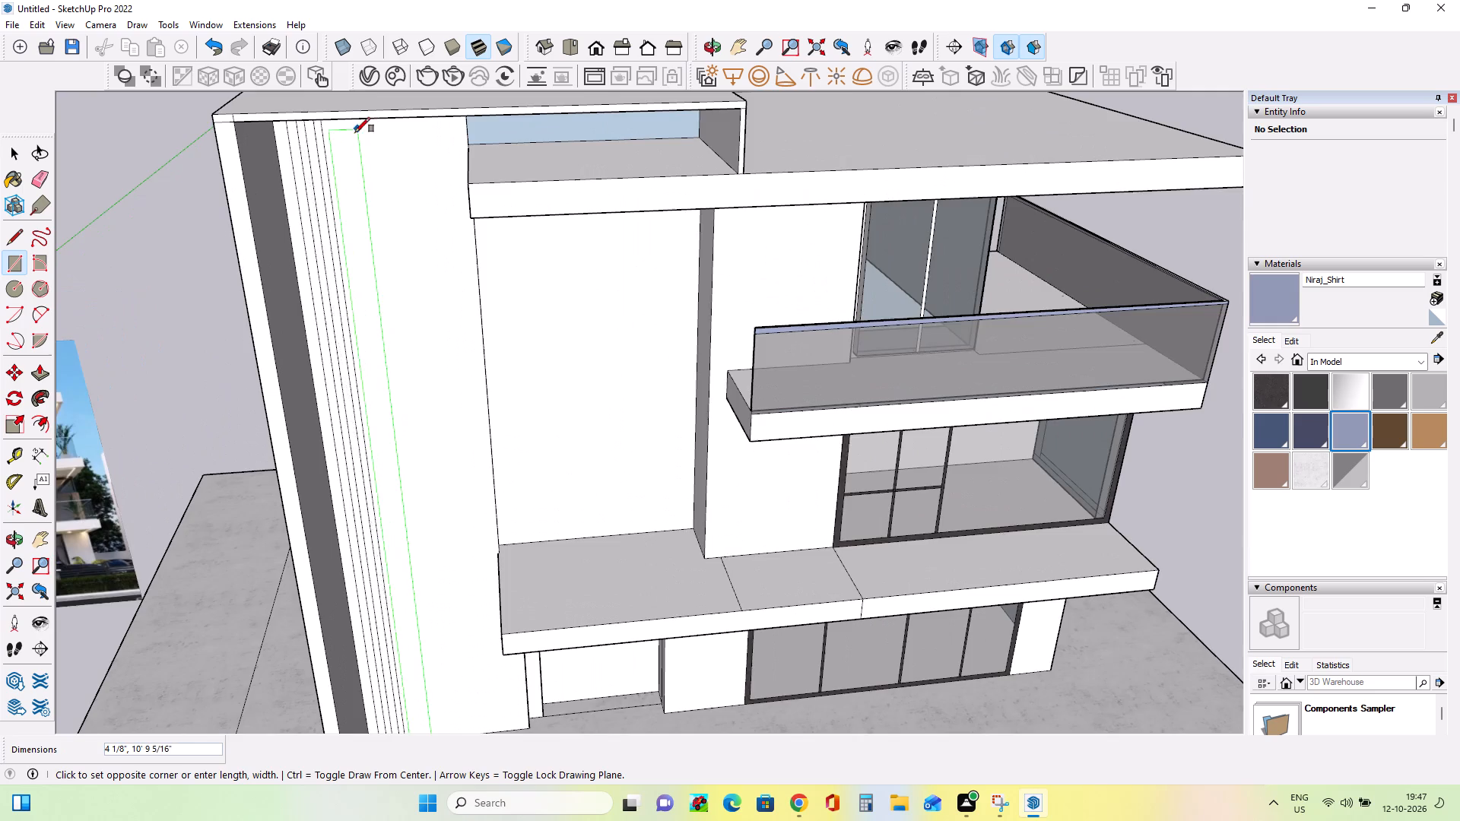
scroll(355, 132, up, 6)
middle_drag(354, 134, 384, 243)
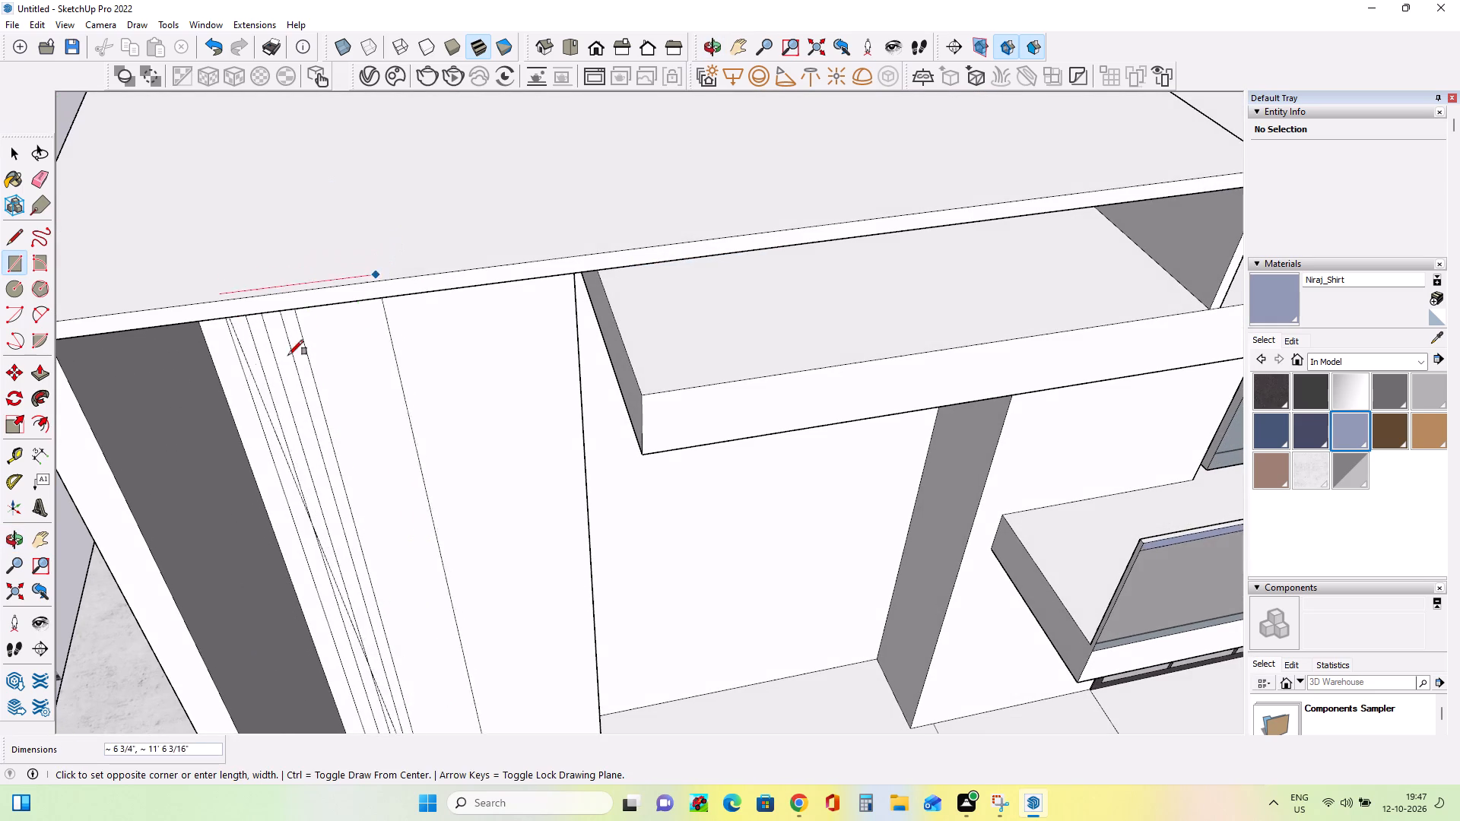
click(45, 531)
Draw a fourth full-height rectangle about 1" by 11' 3 11/16" on the recessed wall, spaced just beyond the third strip.
drag(583, 400, 591, 516)
middle_drag(688, 547, 675, 524)
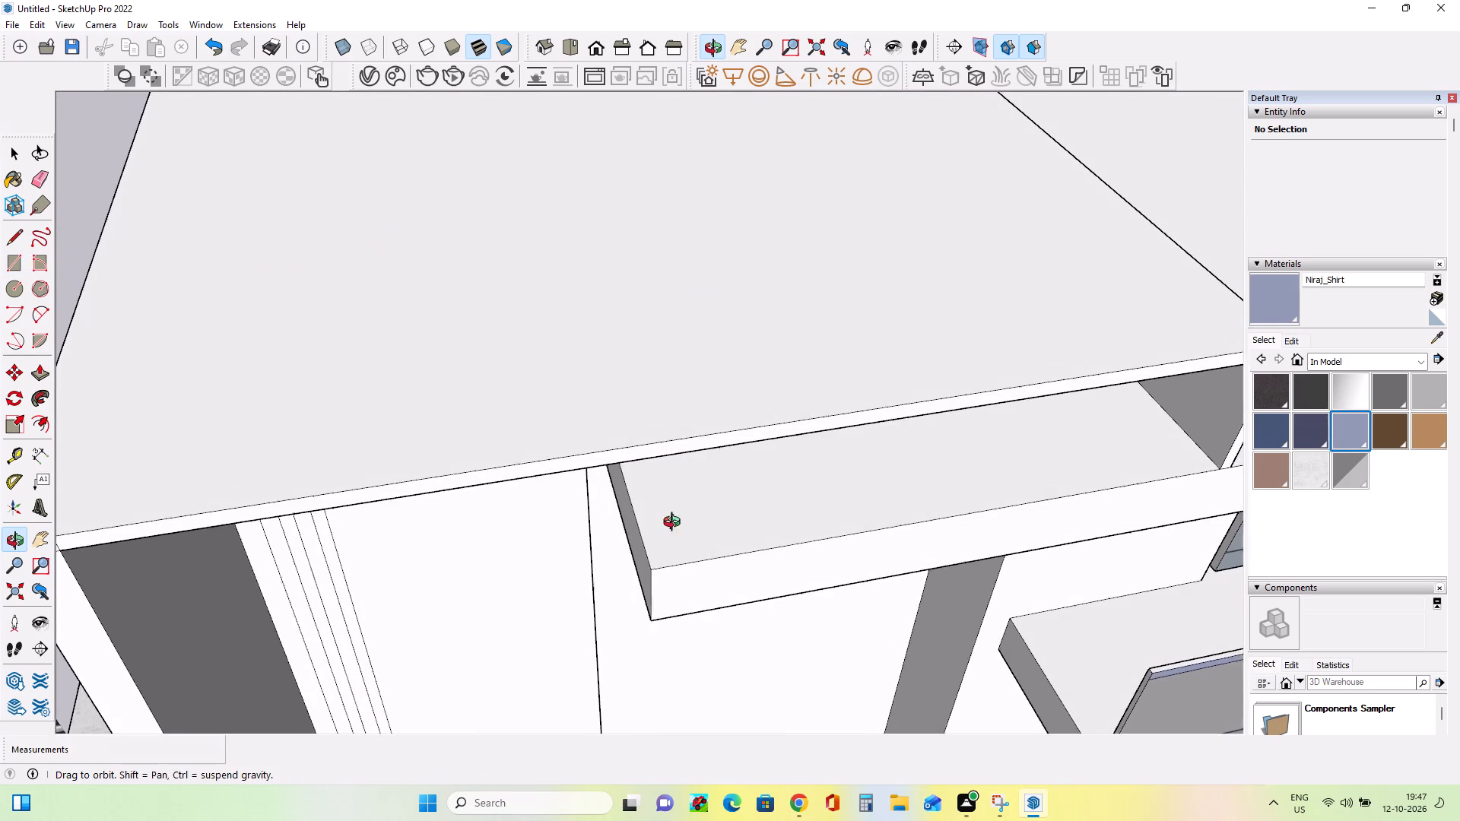
middle_drag(675, 524, 681, 242)
drag(5, 309, 13, 368)
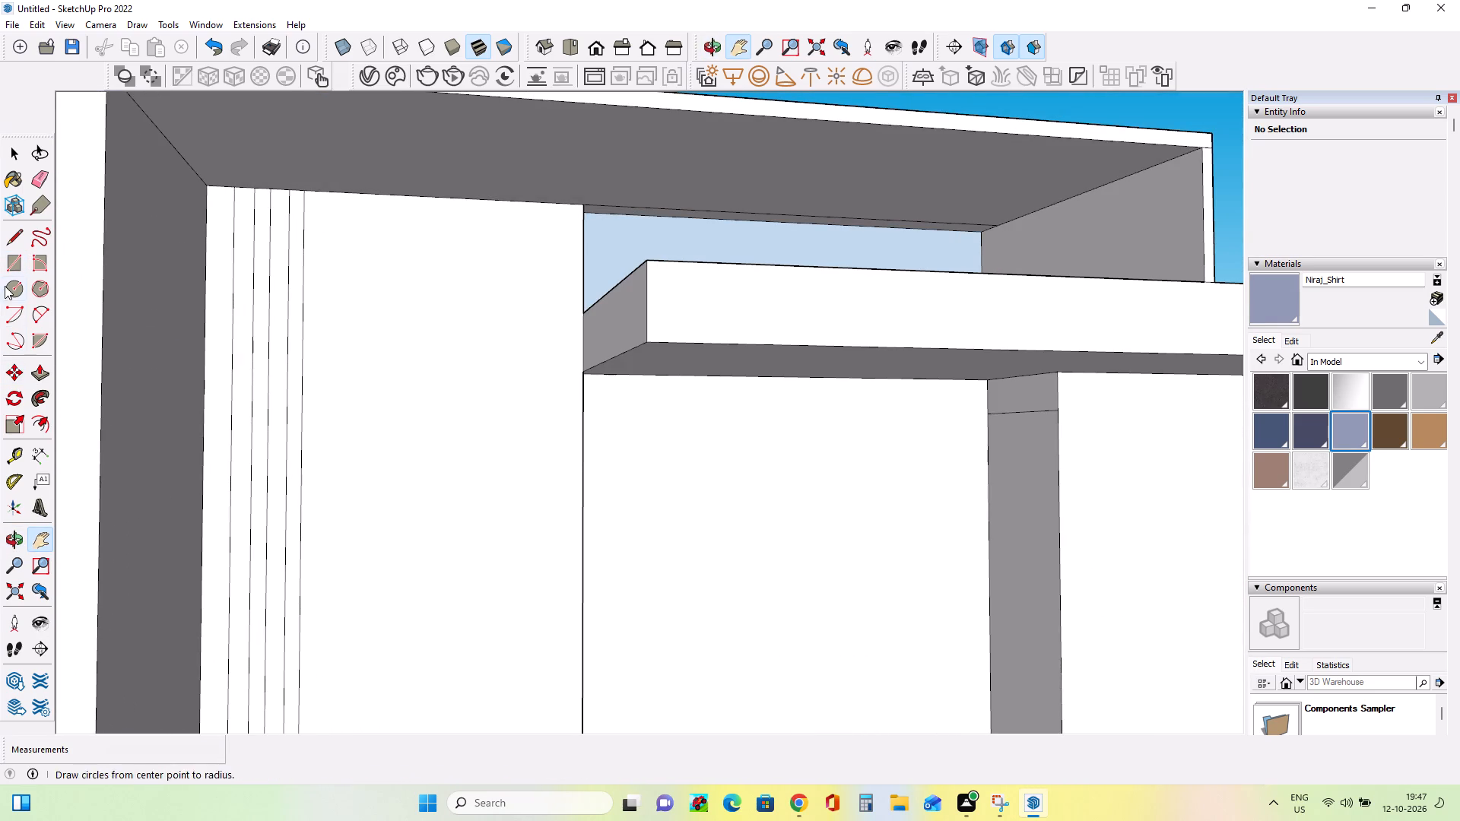
click(14, 257)
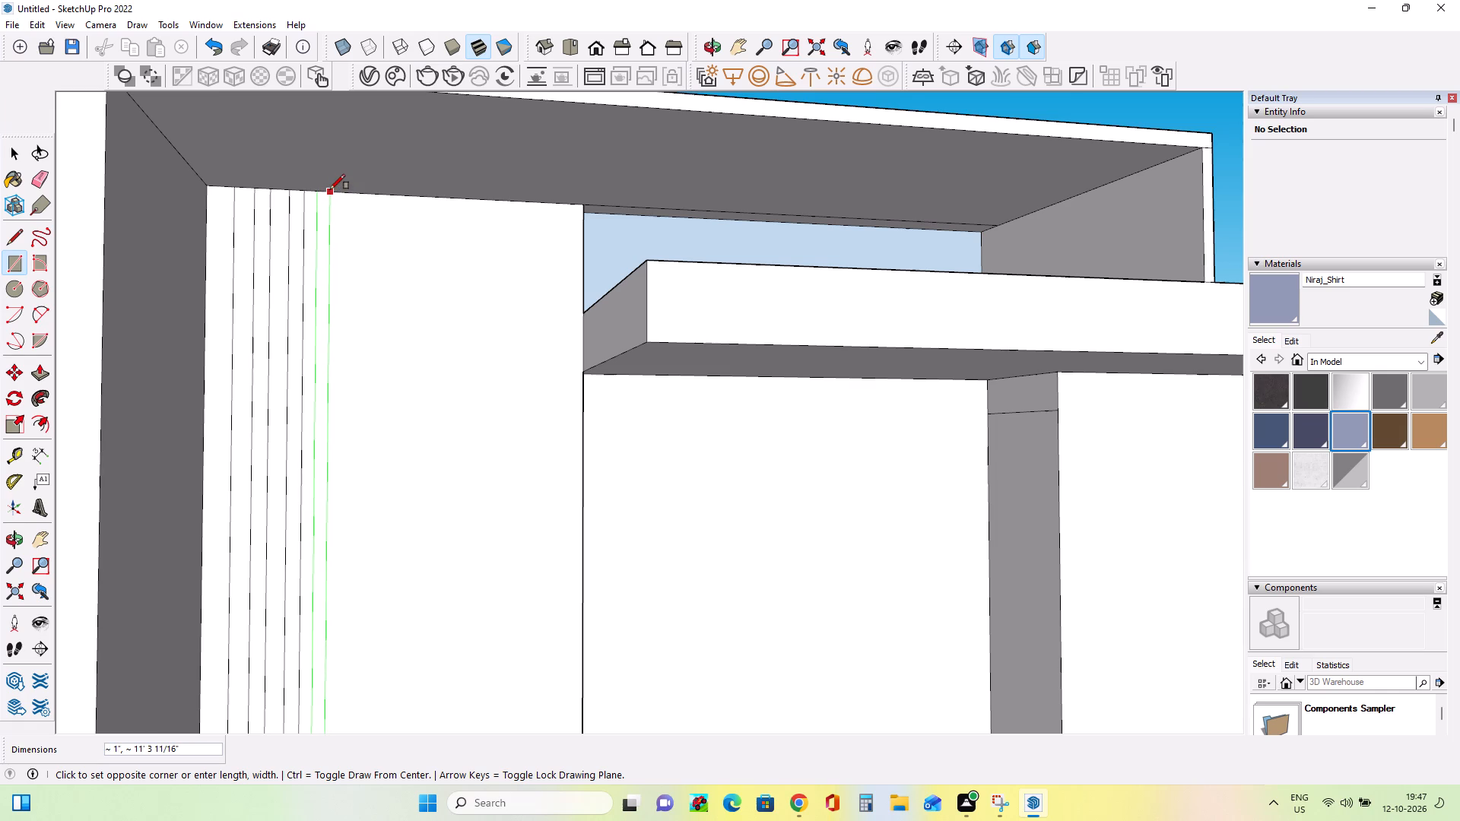
click(330, 189)
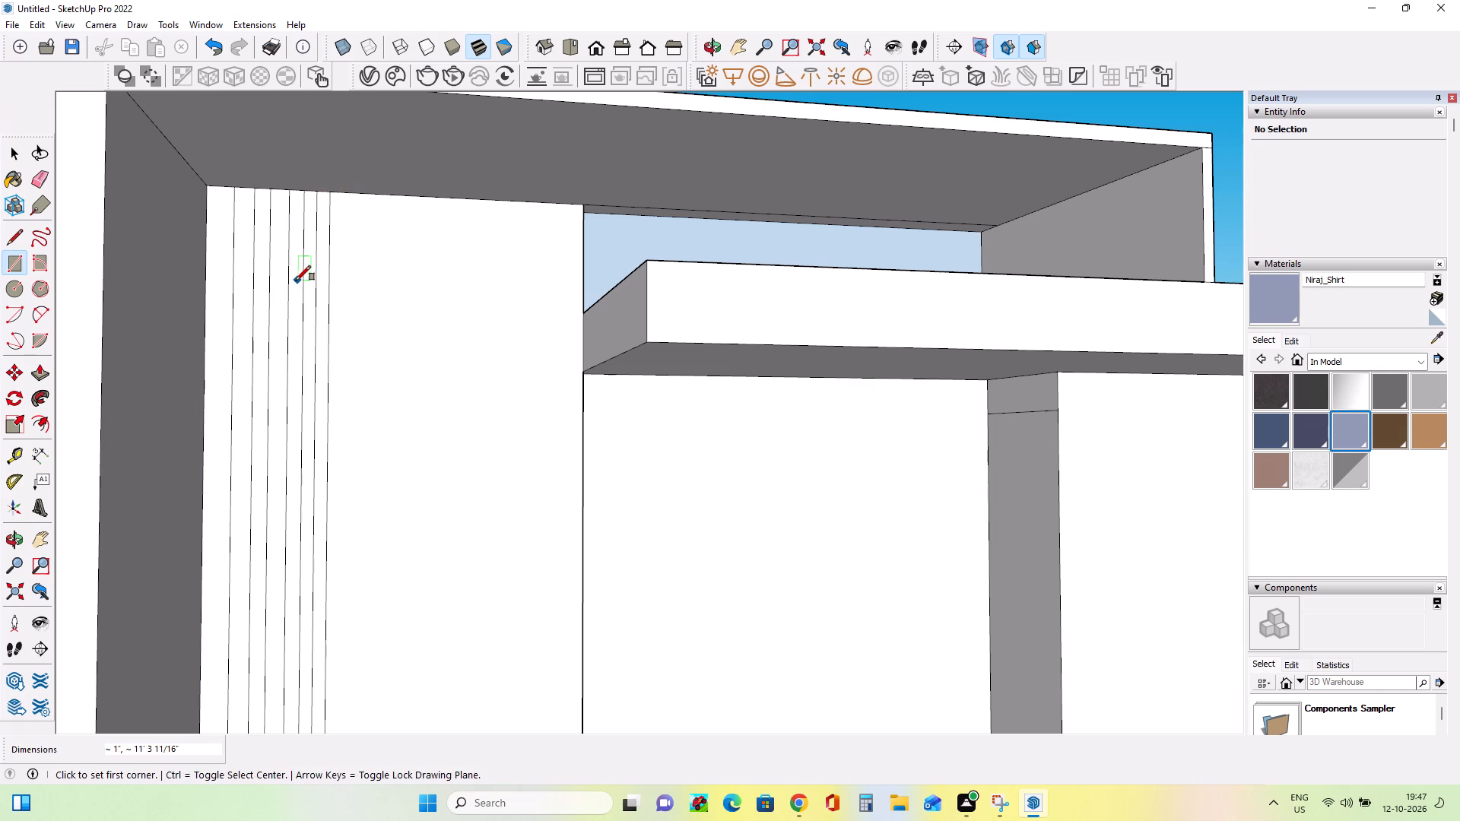
Paint the widest strip, next to the frame's side wall, with the Niraj_Shirt material.
scroll(411, 234, down, 4)
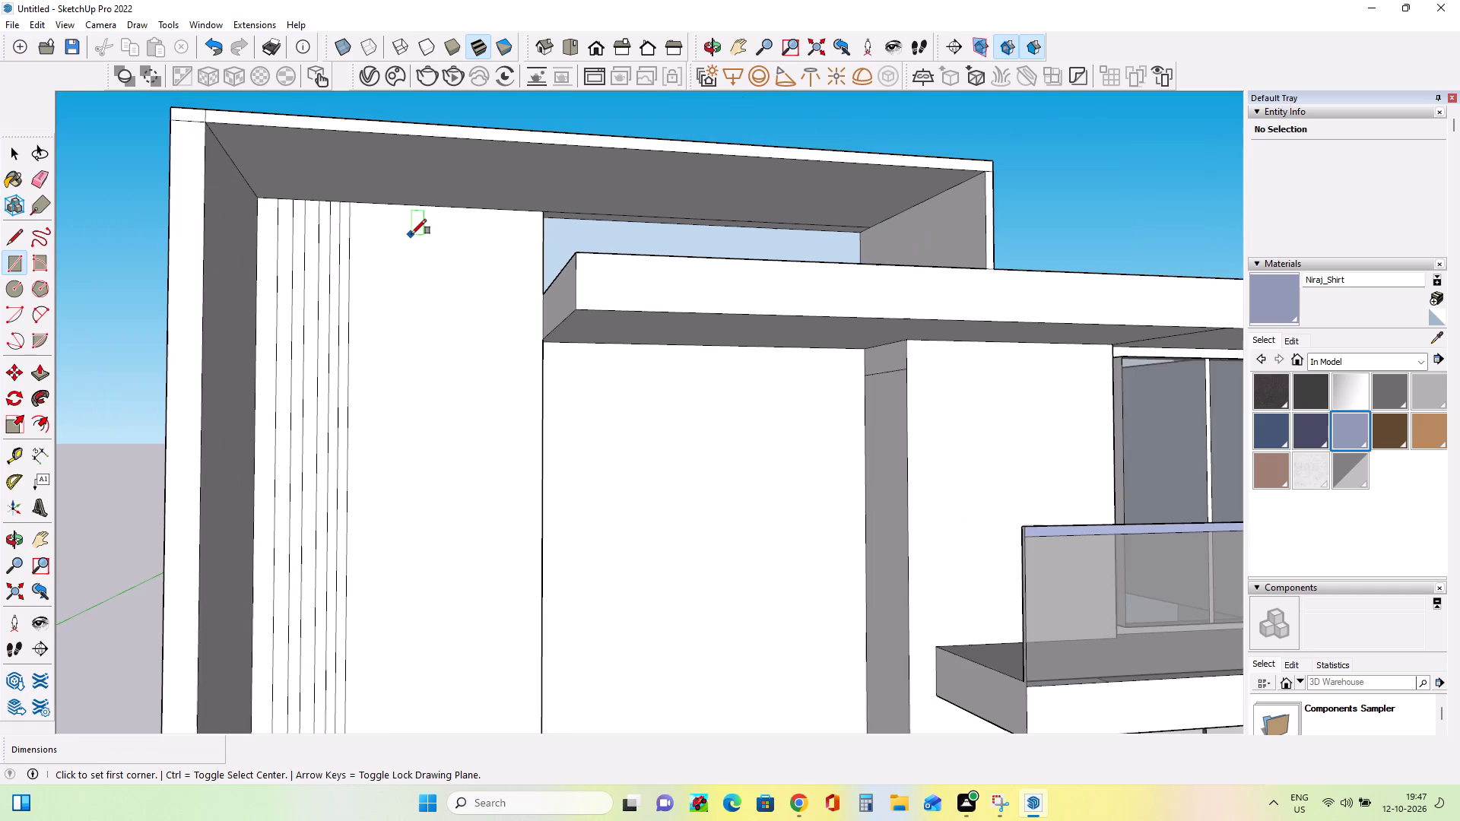
scroll(411, 234, down, 5)
middle_drag(459, 433, 365, 412)
middle_drag(486, 413, 511, 455)
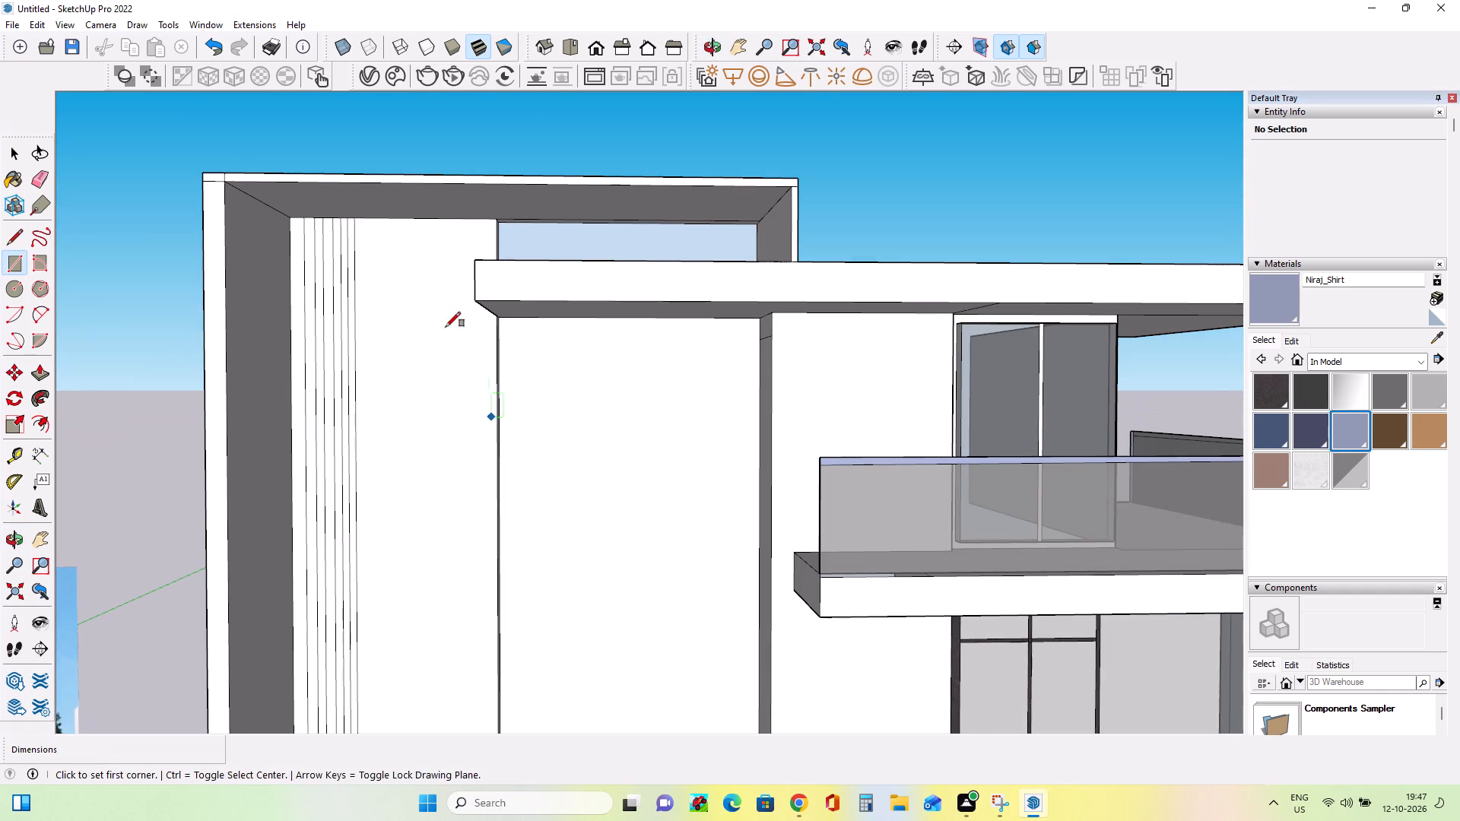
click(1352, 438)
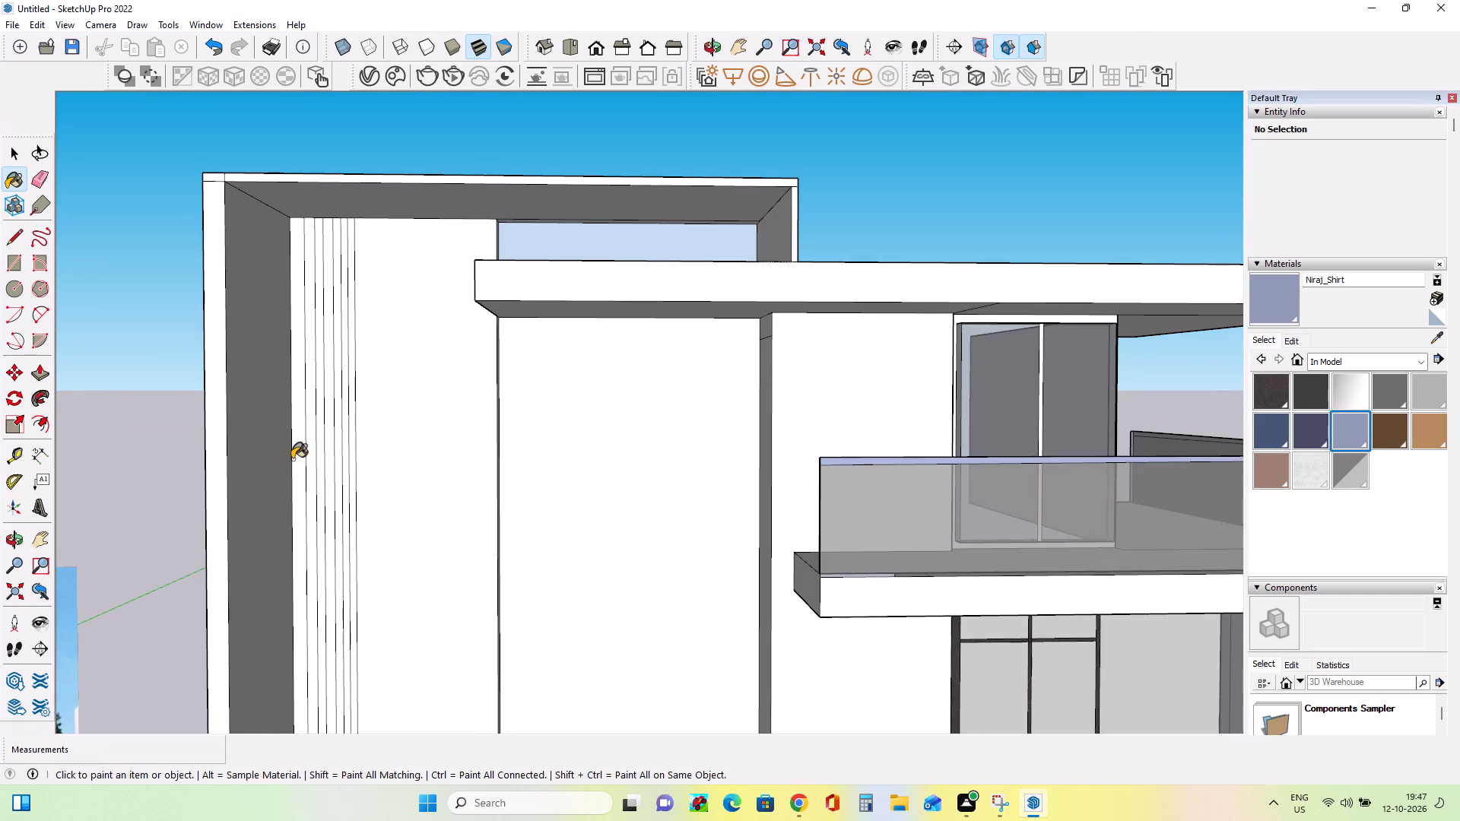
click(296, 461)
Pull the four vertical strips slightly forward from the recessed wall, the second about 1 1/16" and the fourth about 15/16".
scroll(334, 493, up, 6)
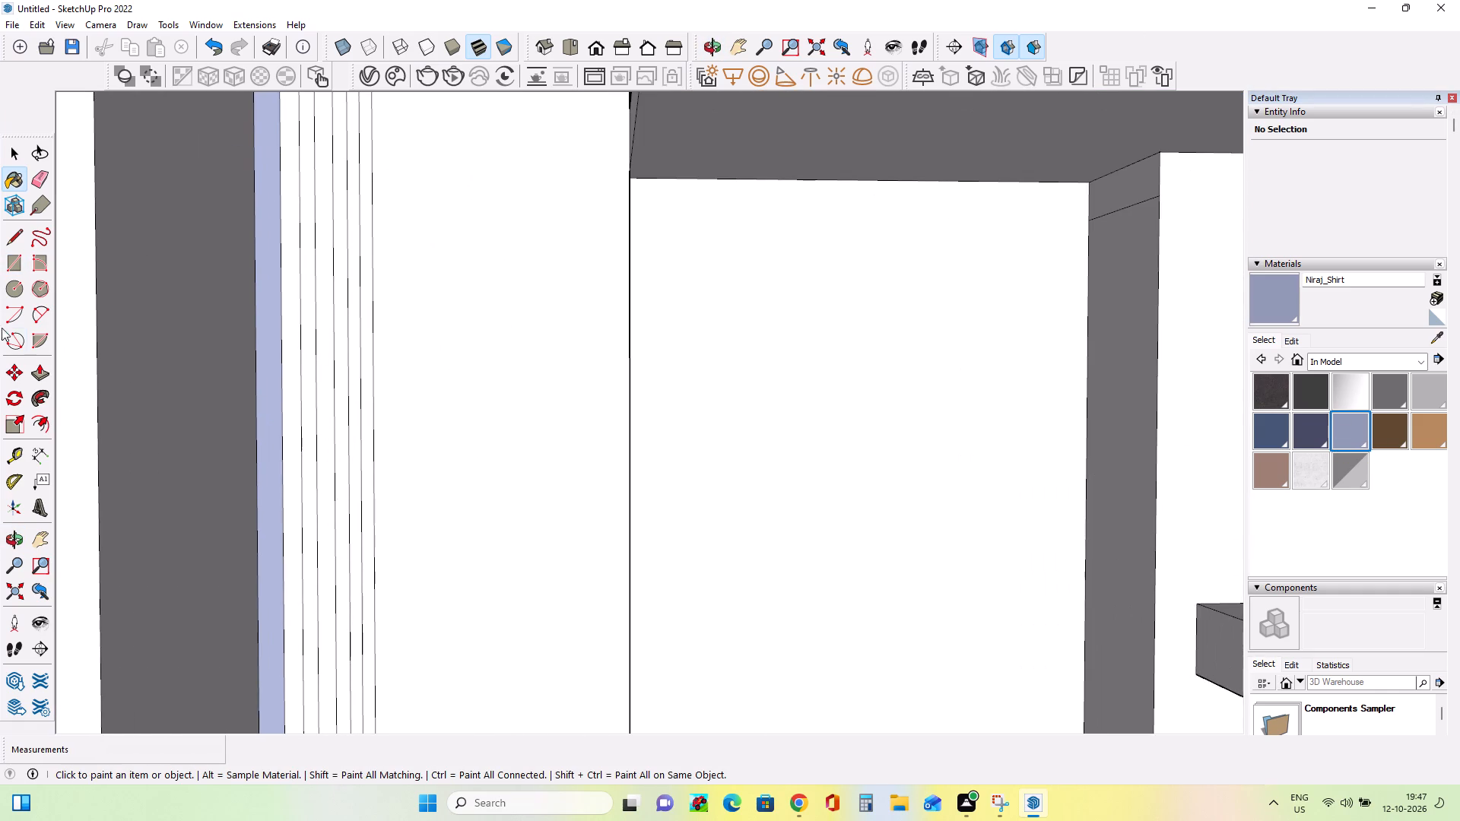
click(43, 382)
click(271, 436)
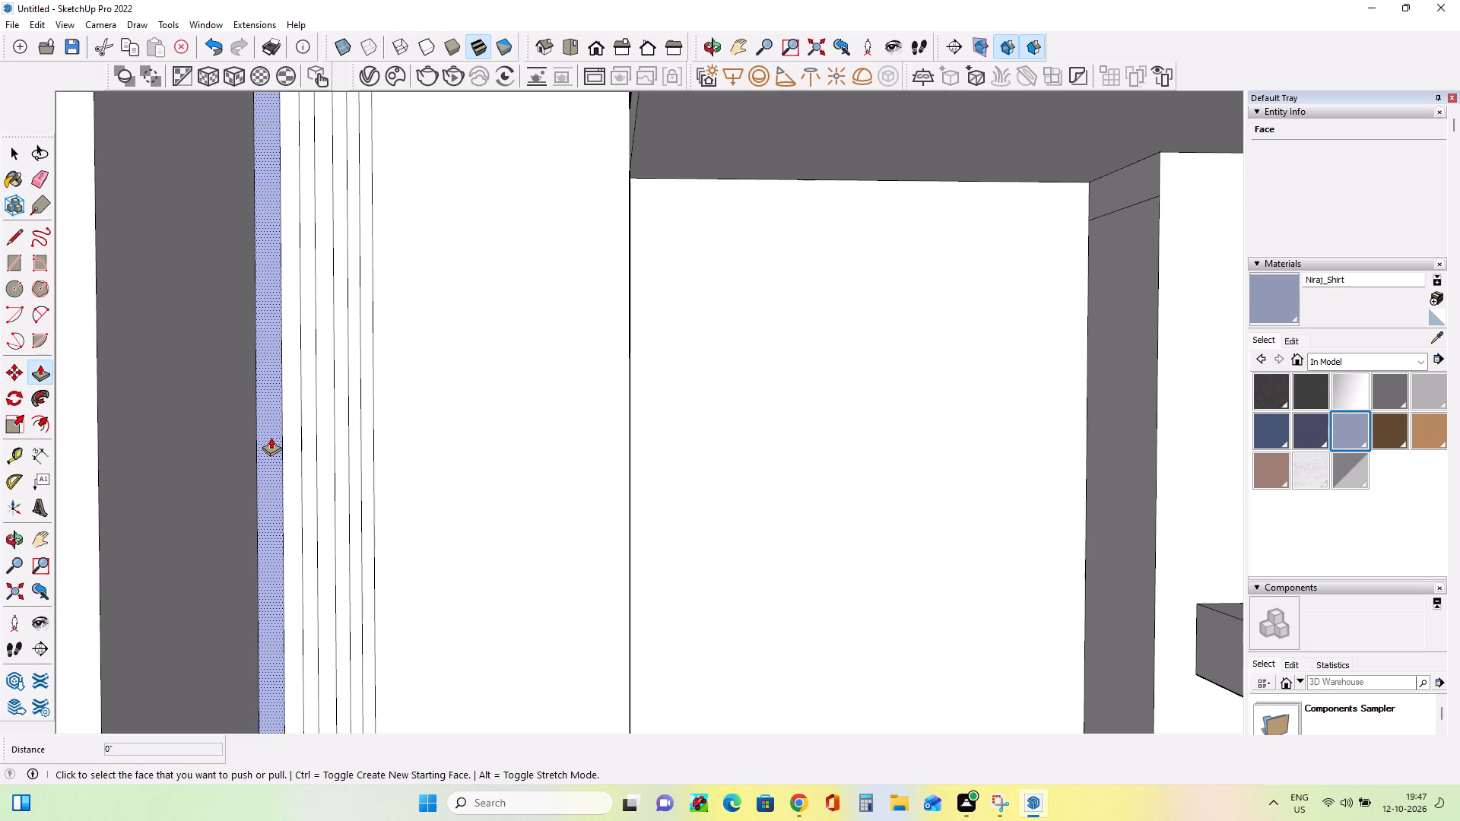
click(267, 439)
click(305, 452)
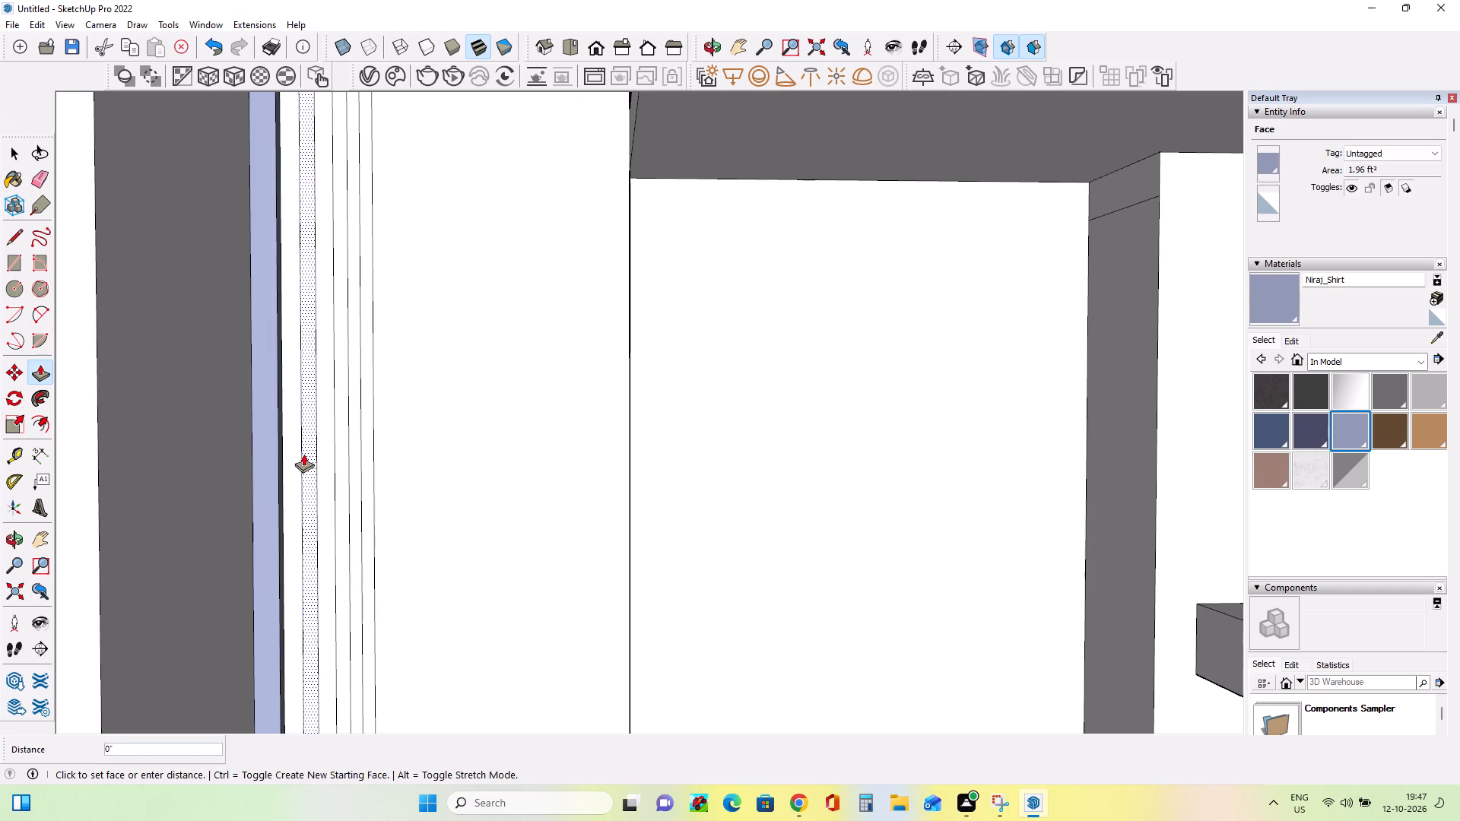
click(262, 411)
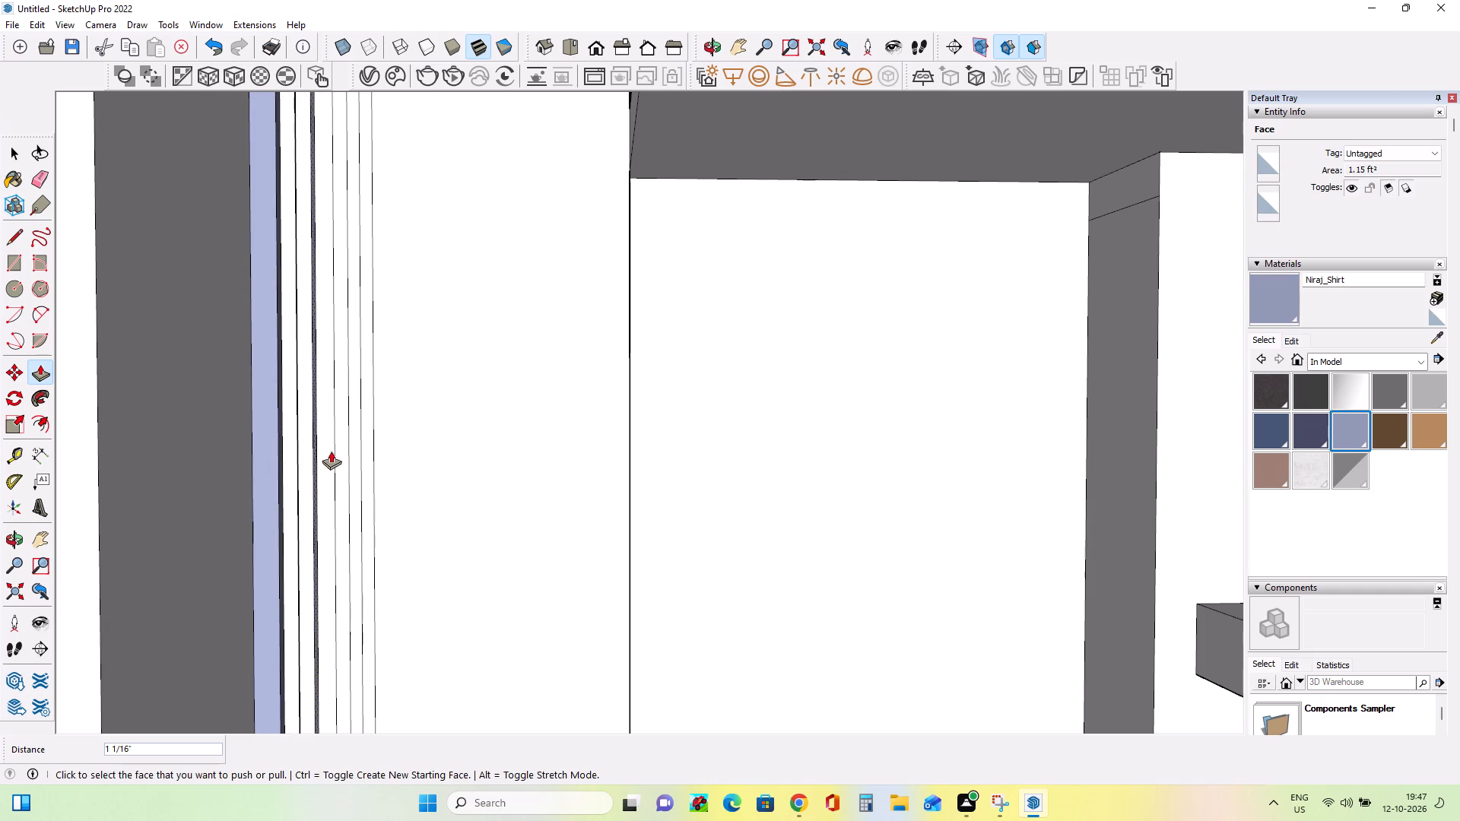
click(344, 456)
click(313, 452)
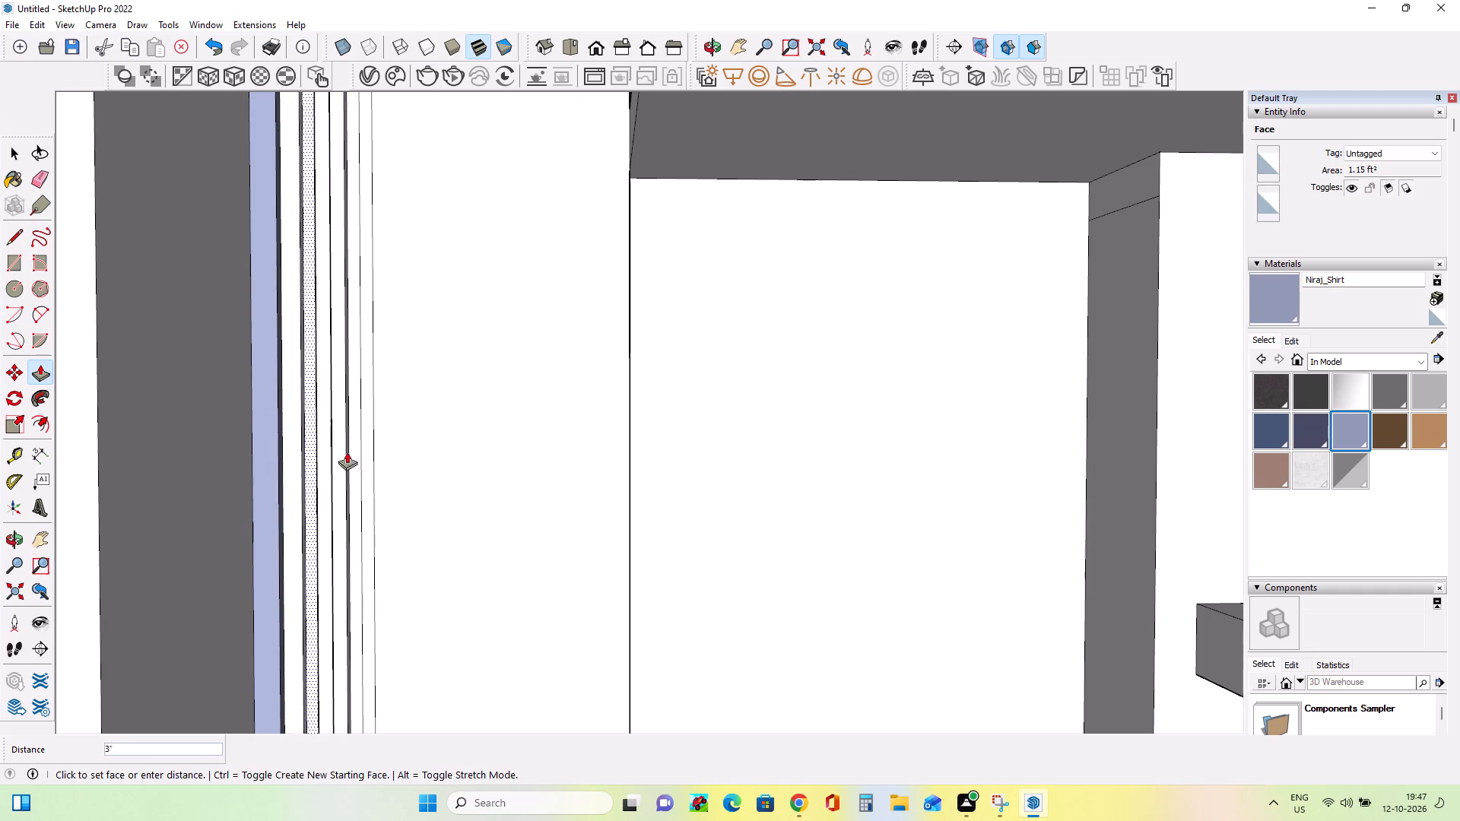
click(329, 461)
click(365, 461)
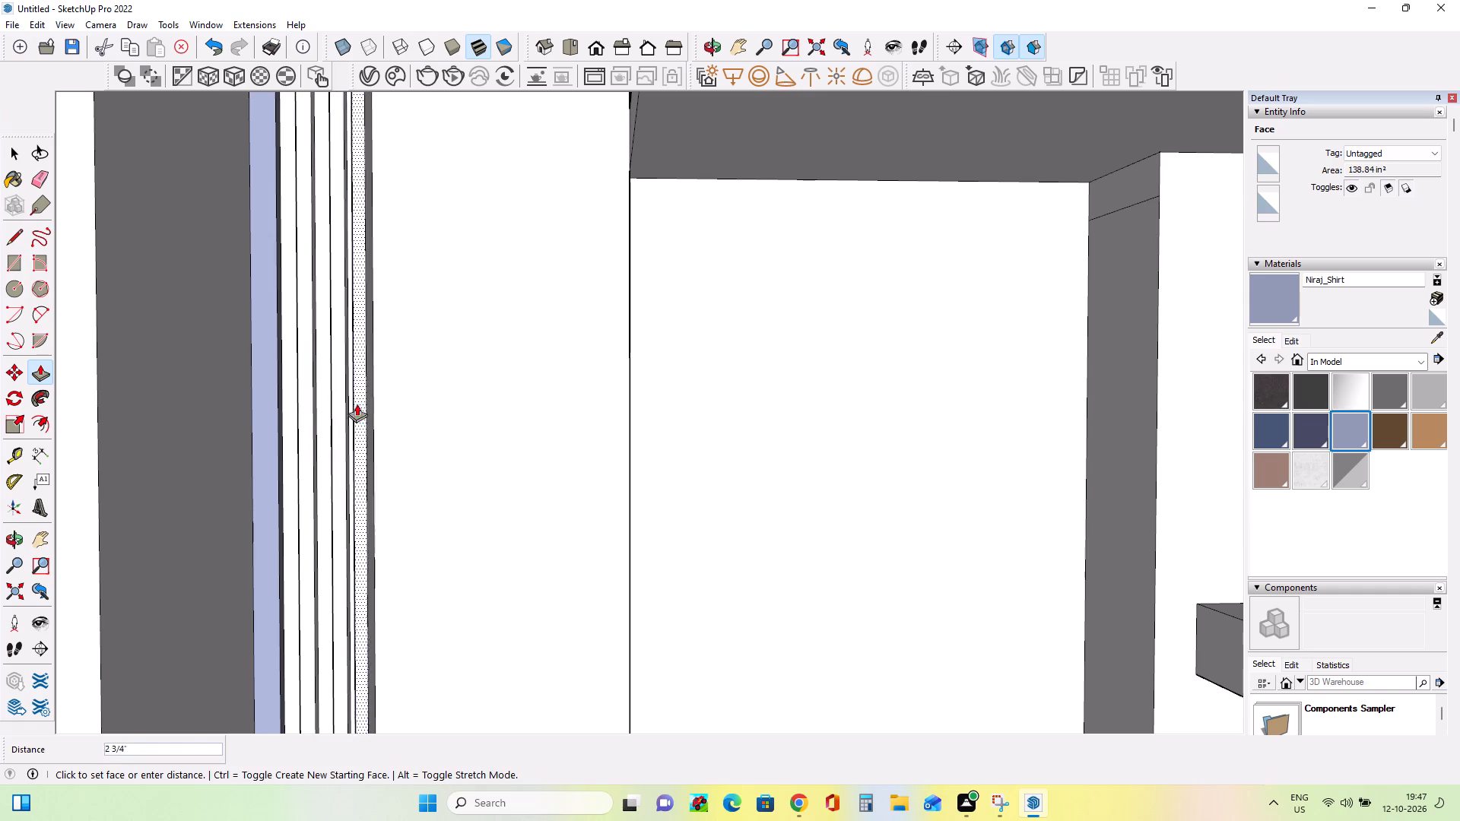
click(338, 403)
Use Push/Pull on the third vertical strip to align its front face with the neighbouring strip on the recessed wall.
middle_drag(424, 461, 513, 506)
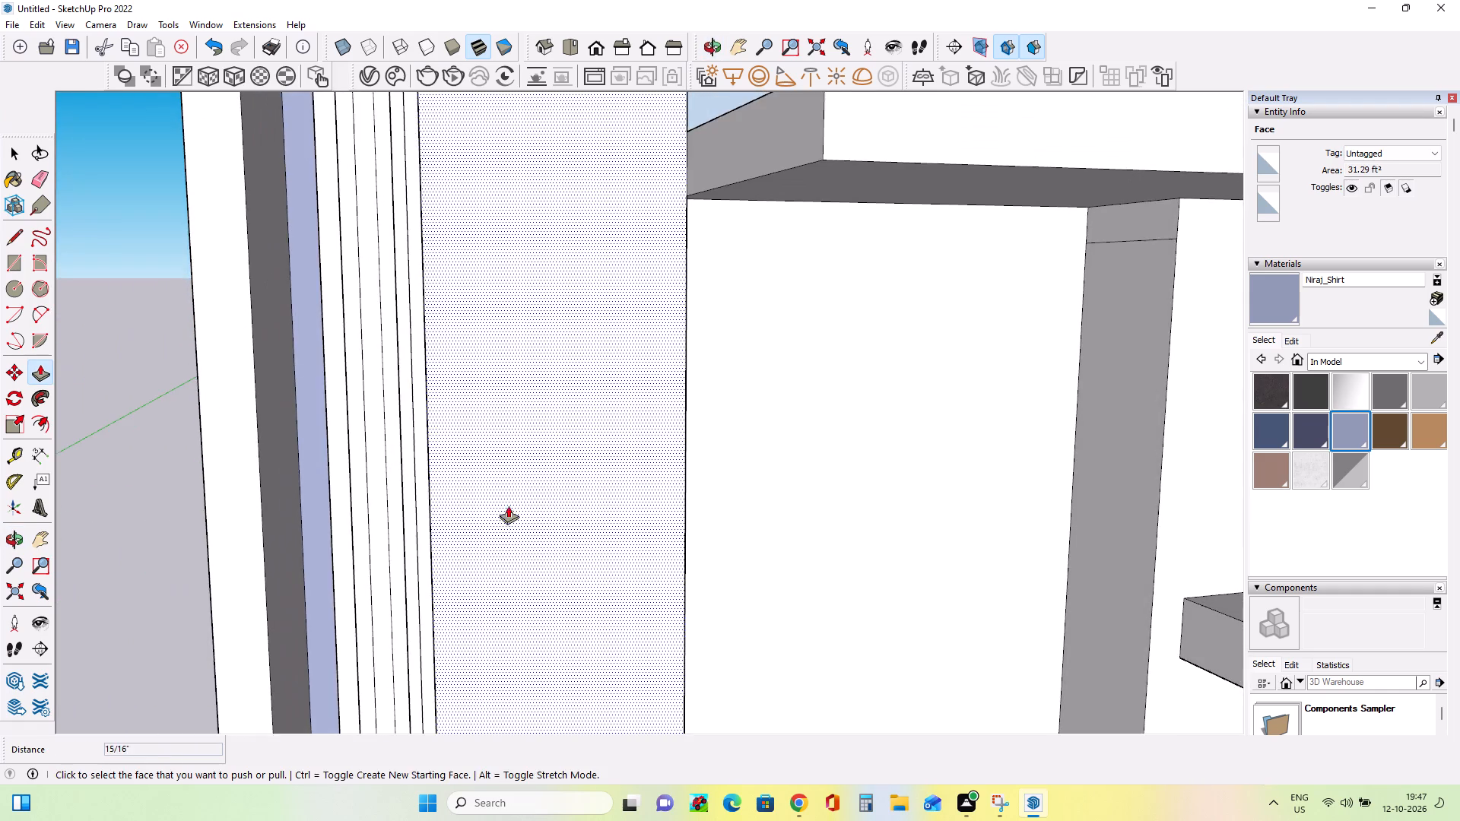
scroll(386, 477, down, 4)
middle_drag(389, 466, 375, 503)
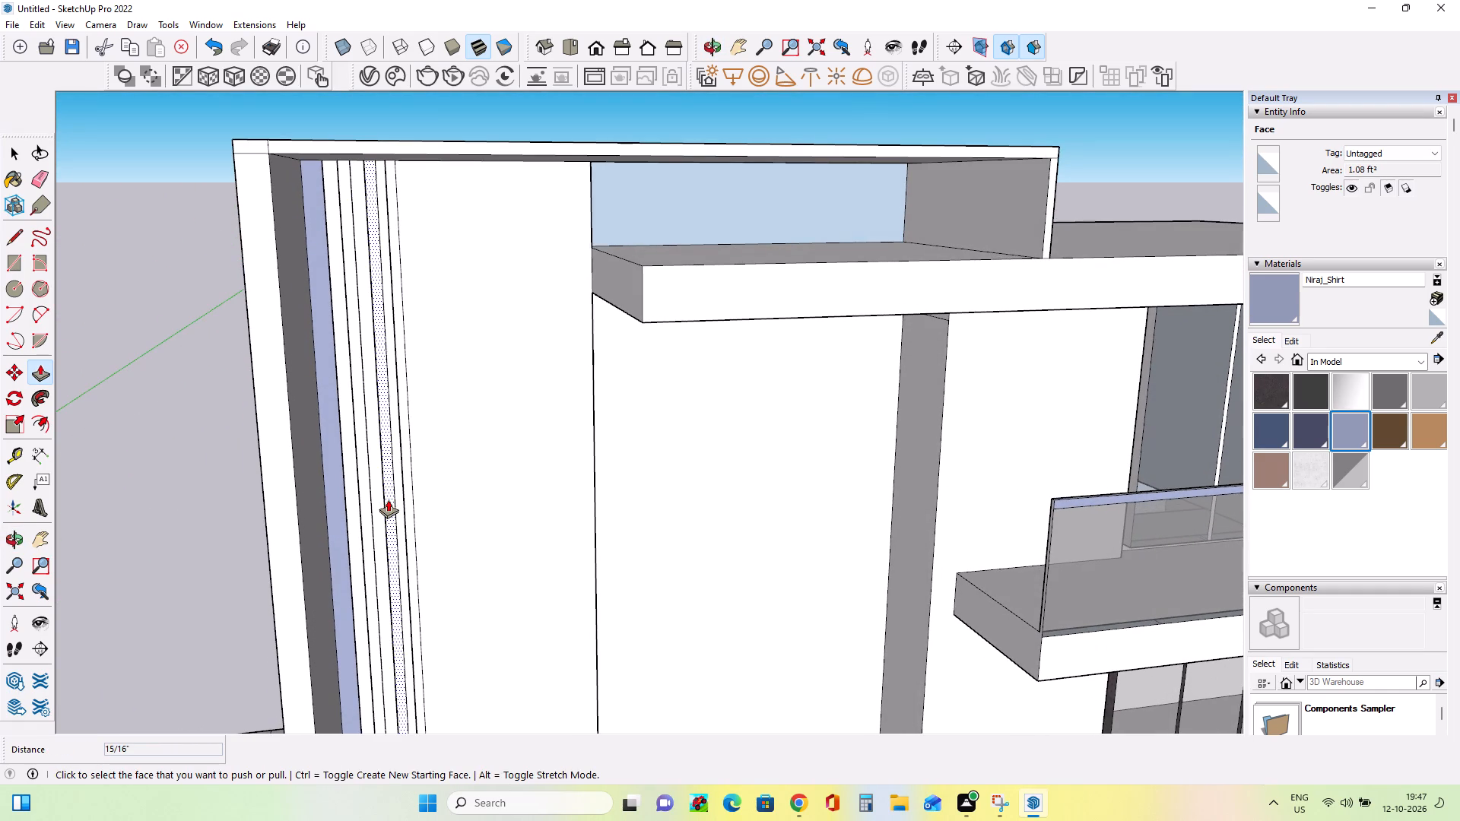
click(388, 499)
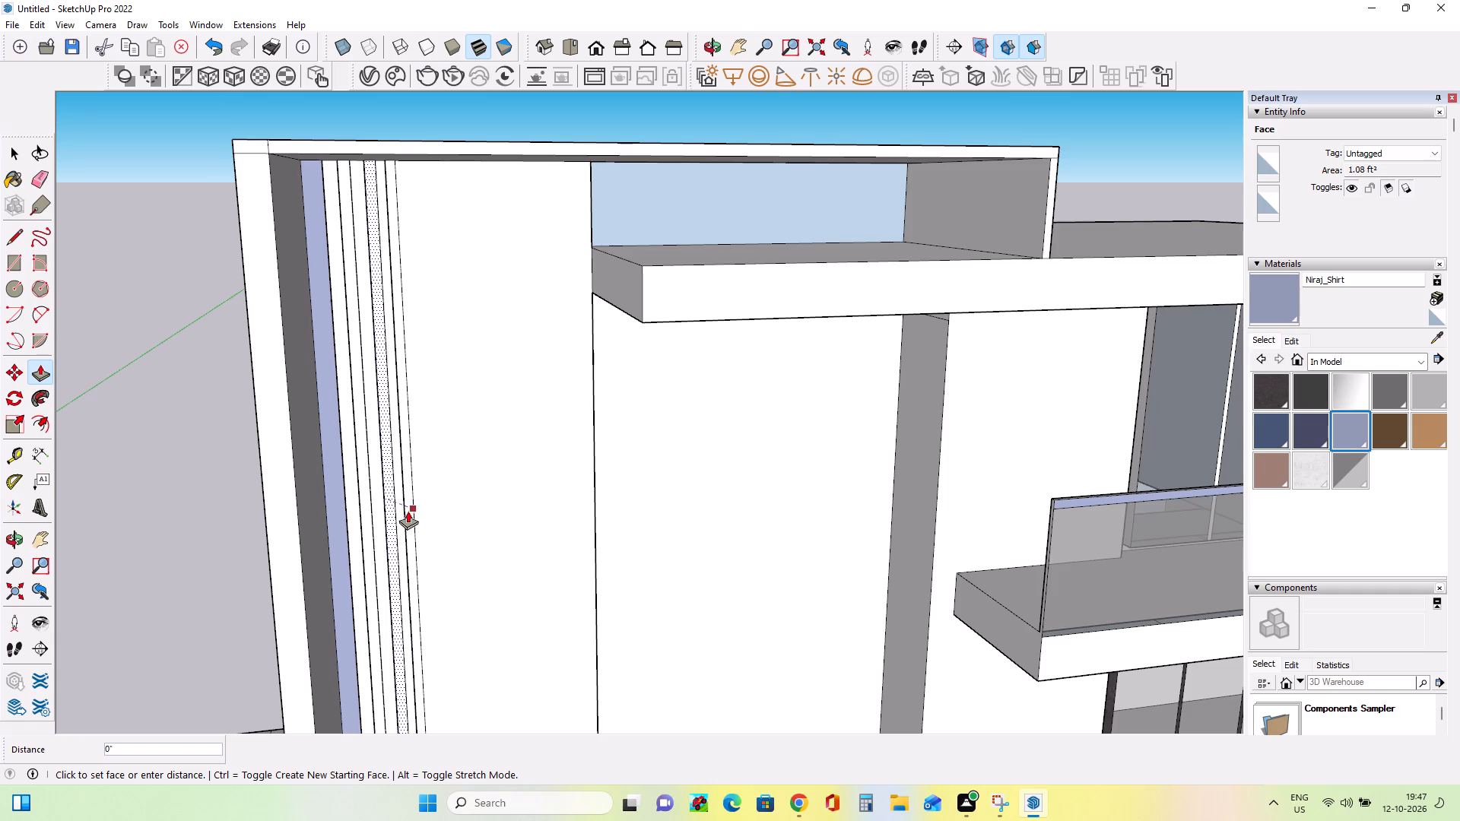
scroll(408, 512, up, 8)
middle_click(382, 524)
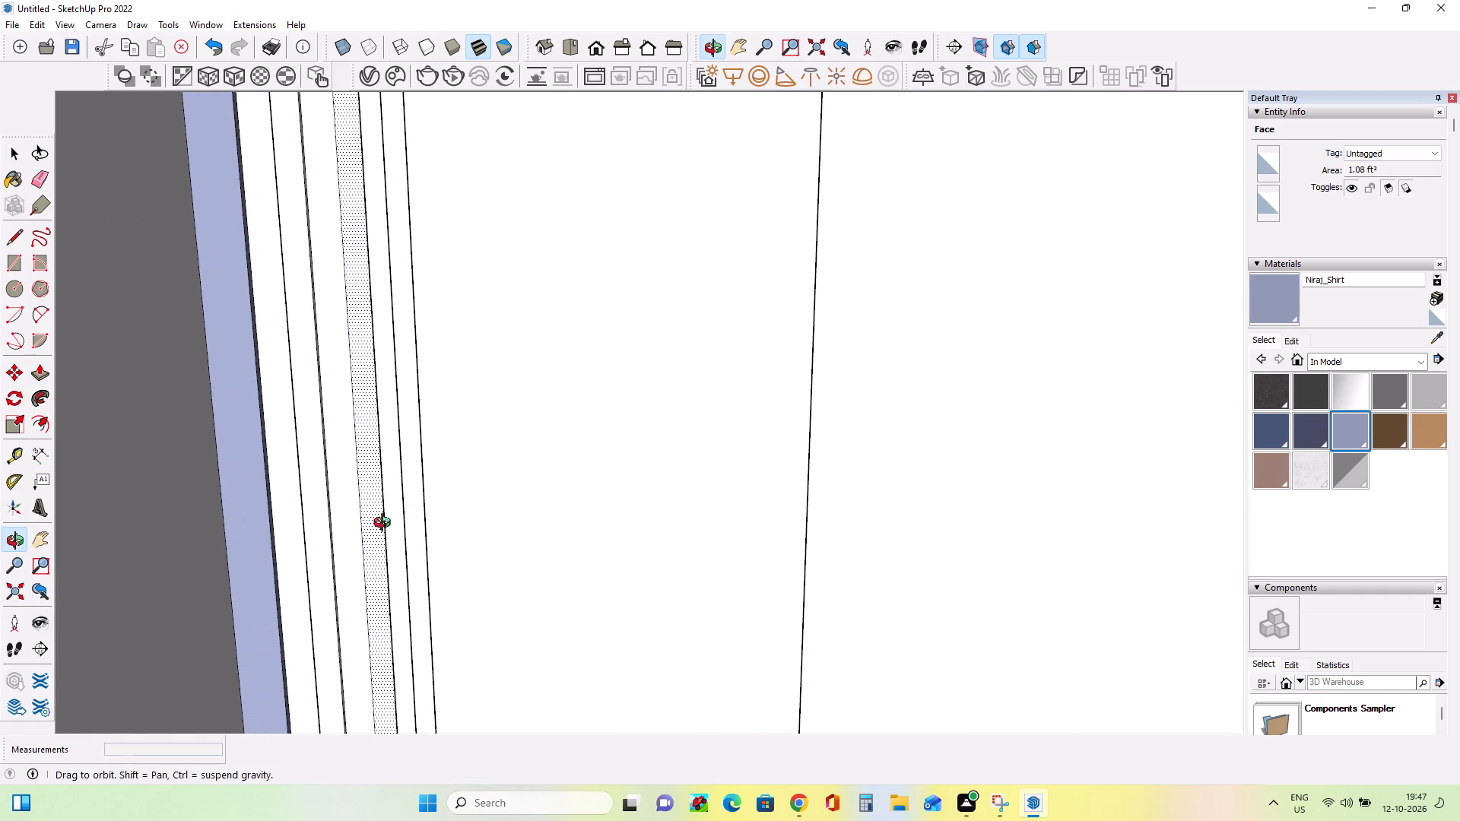
click(299, 454)
Examine the vertical strips on the recessed wall from several angles and compare them with the facade reference image.
middle_drag(392, 451, 305, 472)
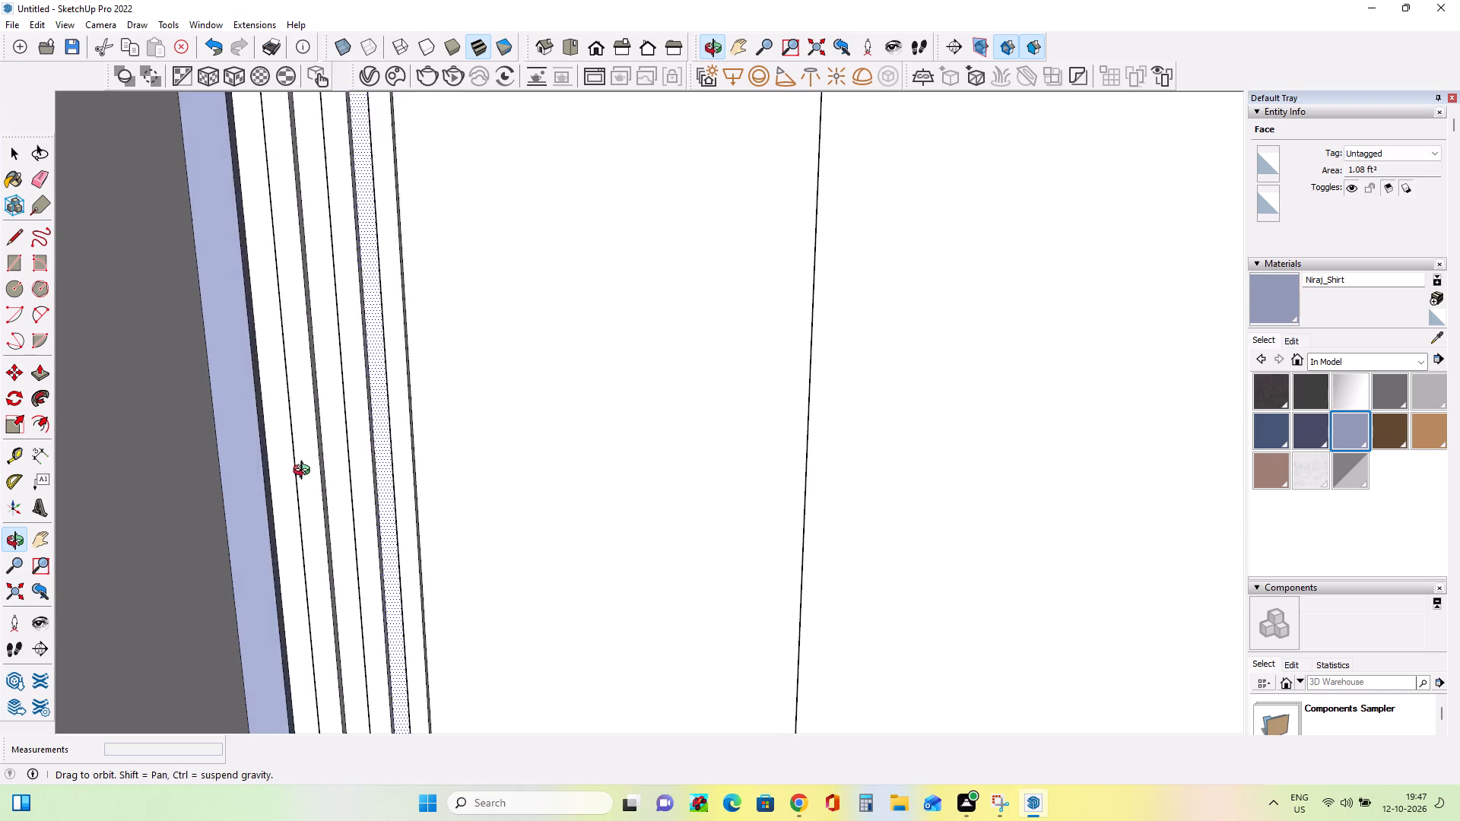
middle_drag(305, 472, 243, 461)
middle_drag(362, 409, 417, 524)
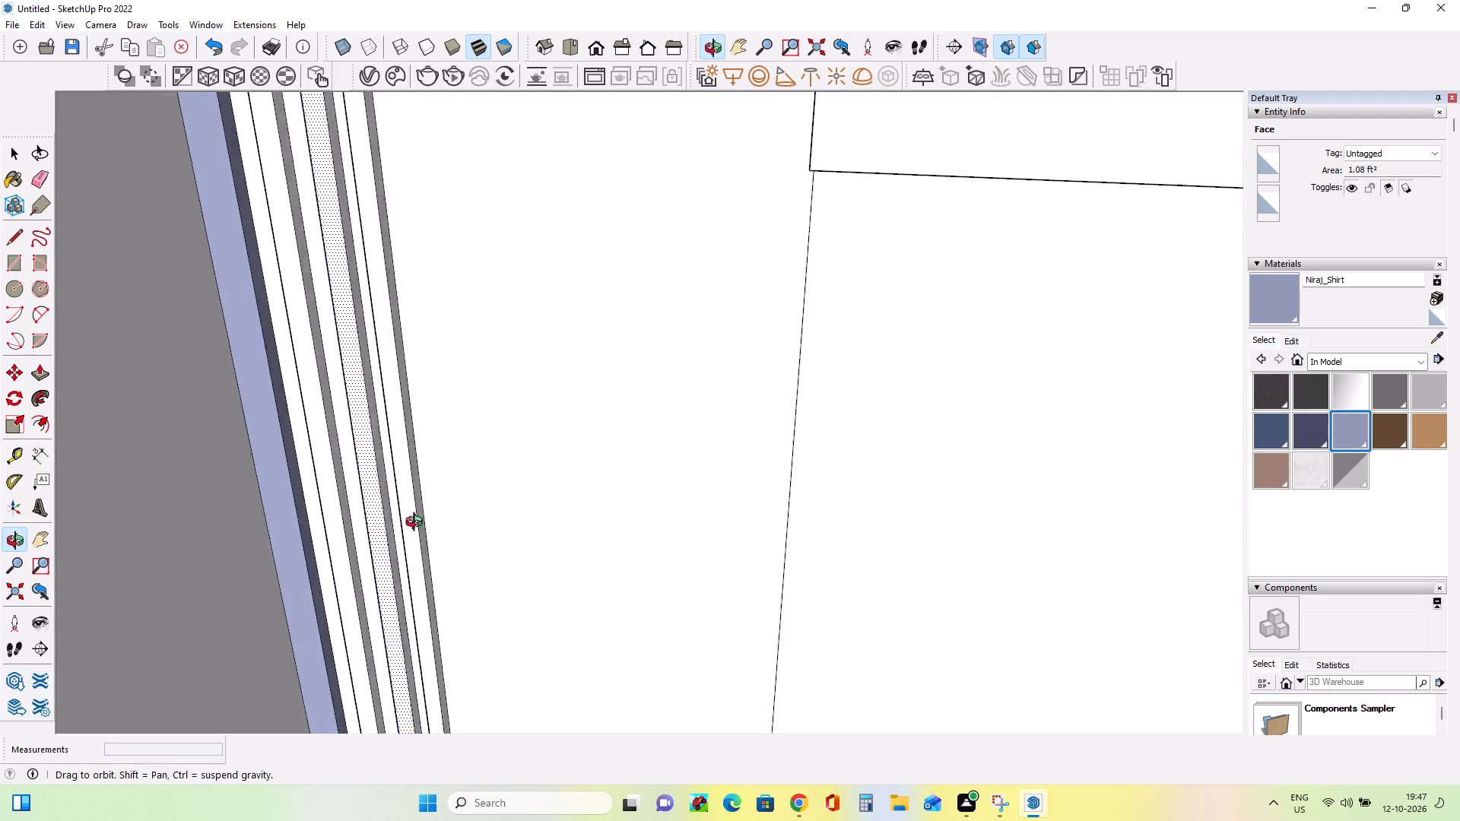
middle_drag(417, 524, 373, 459)
scroll(363, 468, down, 3)
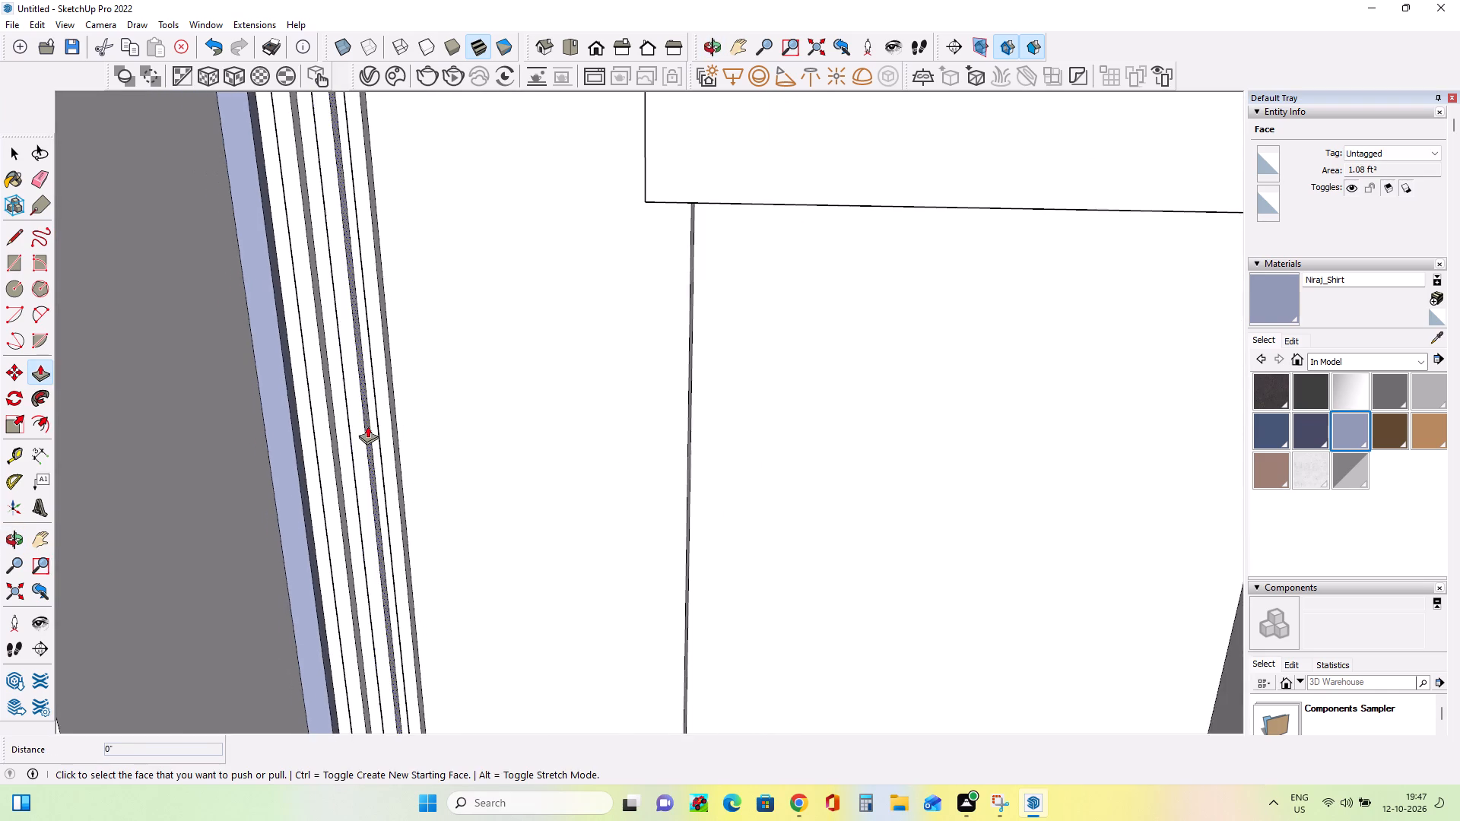
scroll(371, 430, down, 9)
middle_drag(404, 458, 489, 421)
scroll(327, 420, up, 2)
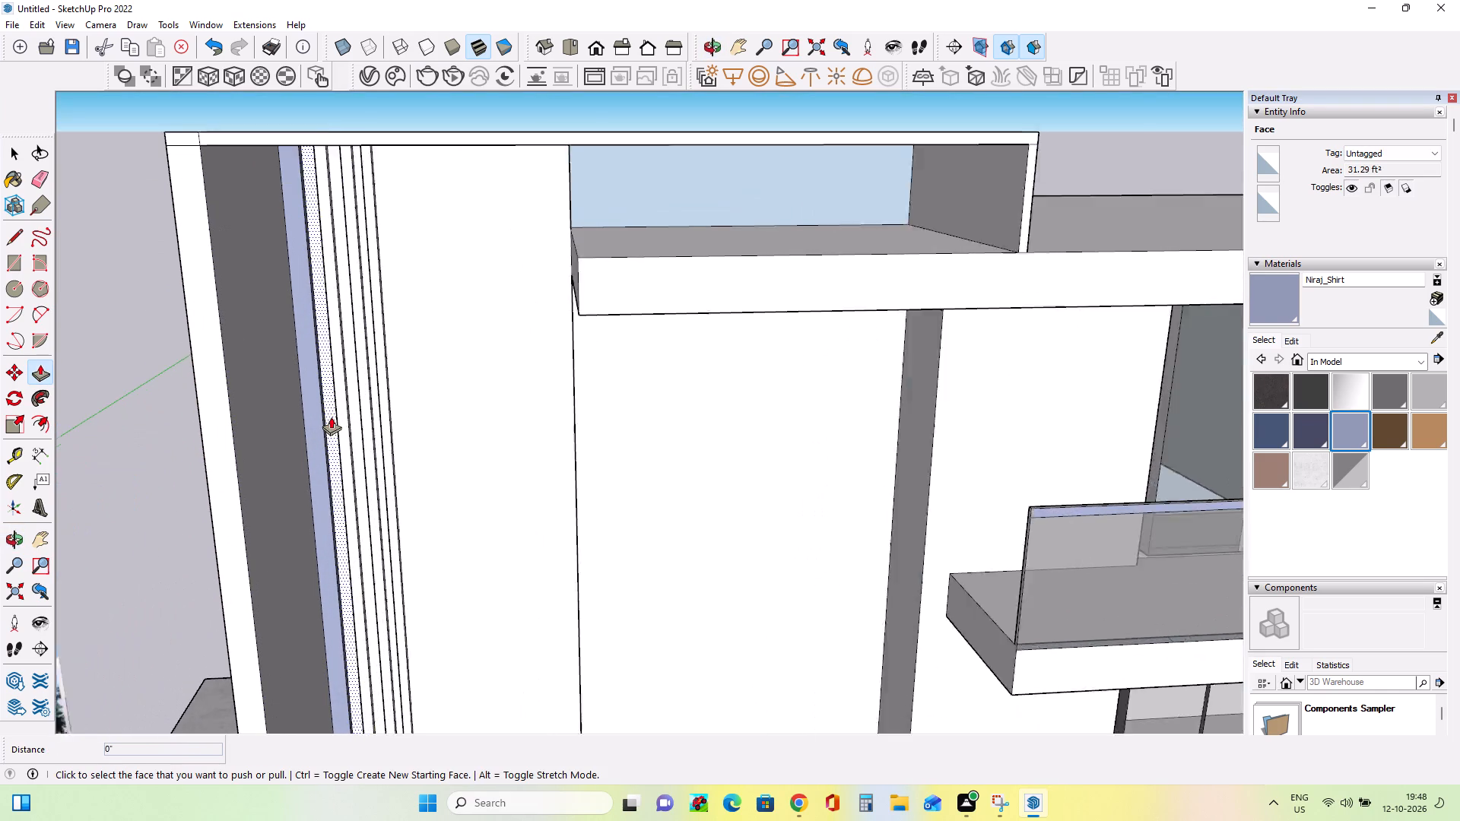
scroll(331, 417, up, 2)
scroll(377, 252, up, 4)
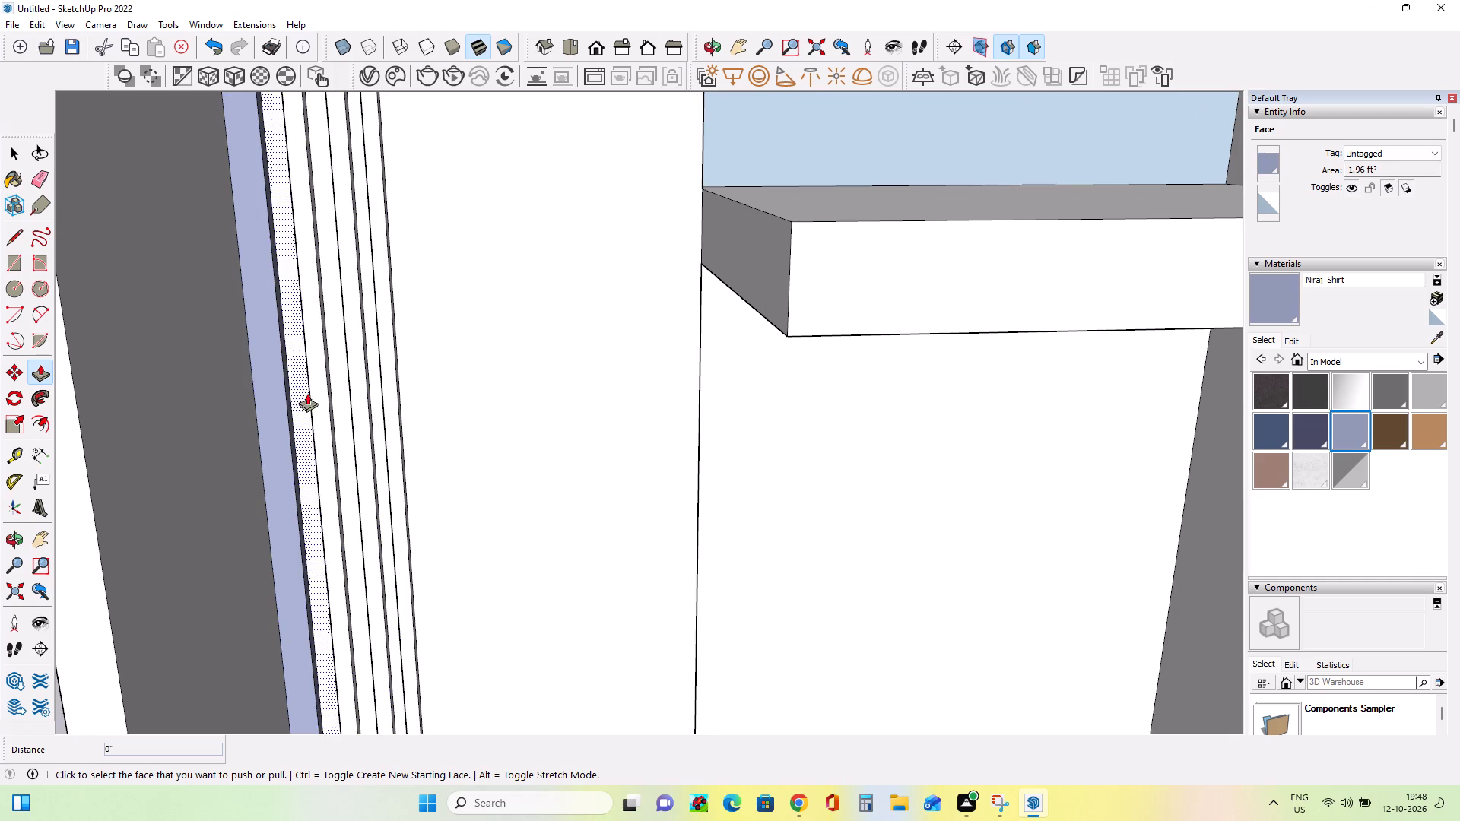
scroll(316, 369, down, 3)
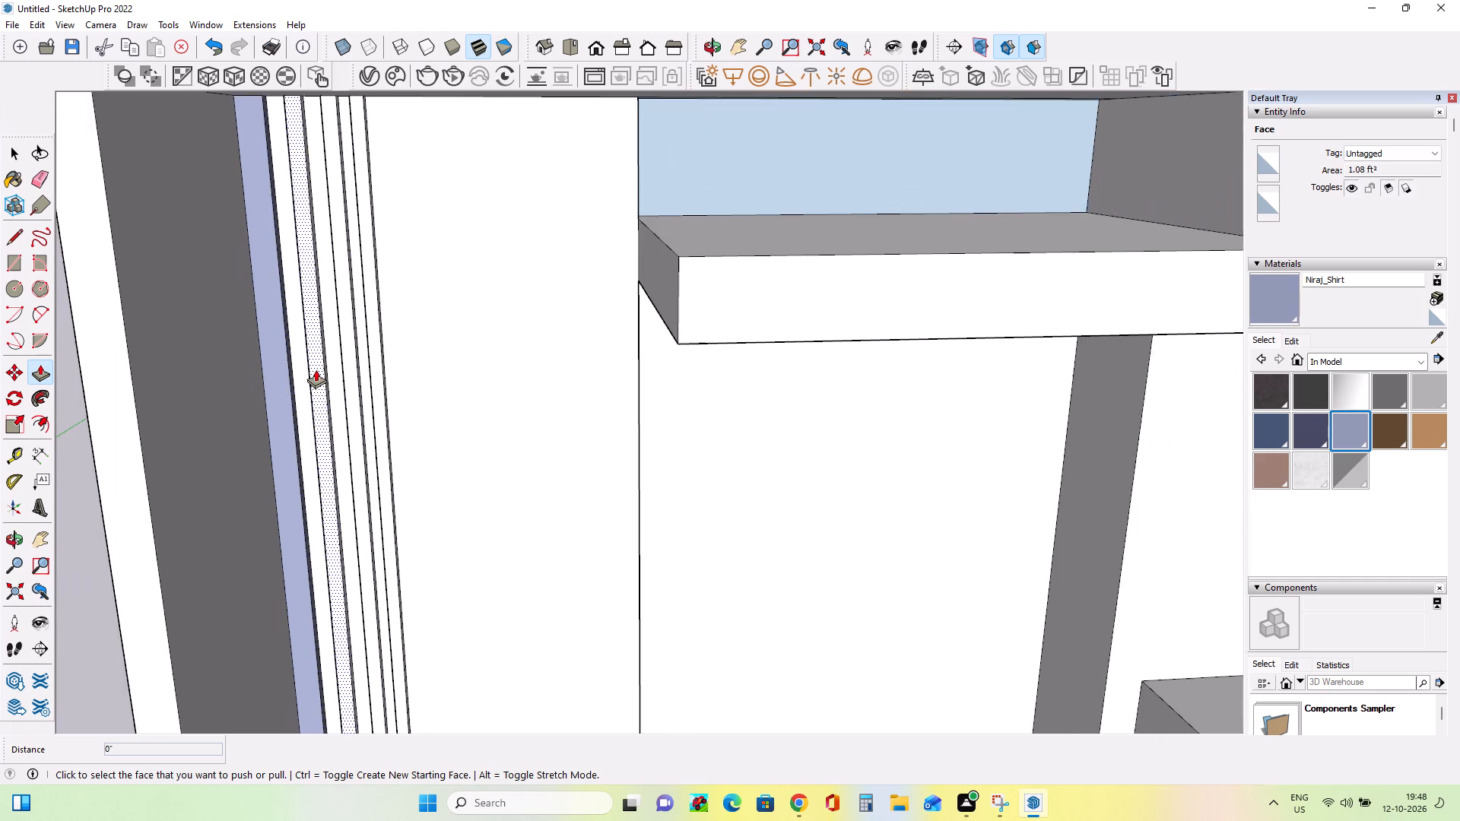
scroll(316, 369, down, 4)
middle_drag(316, 368, 276, 252)
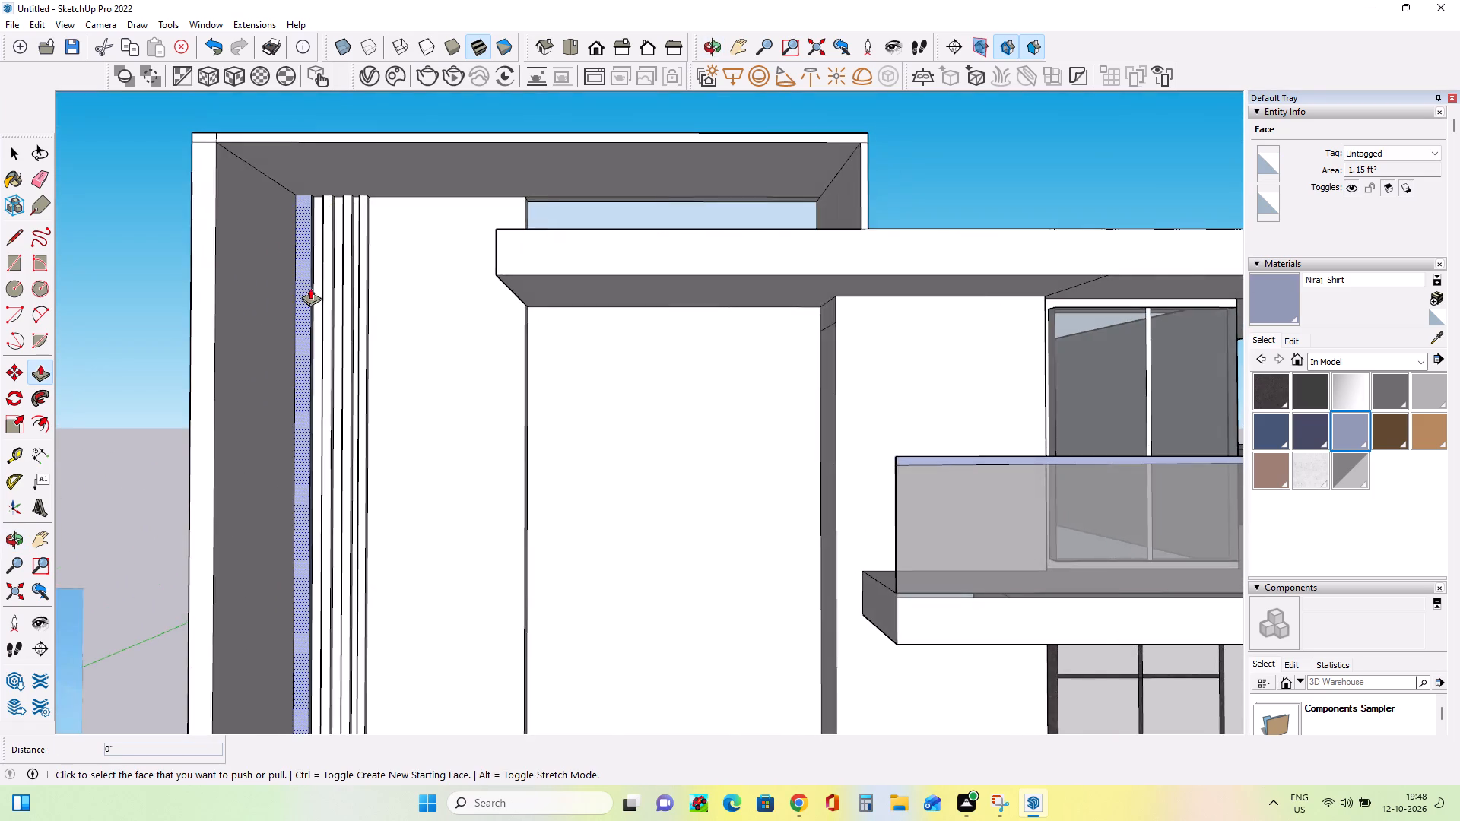
scroll(310, 287, up, 4)
middle_drag(417, 330, 356, 331)
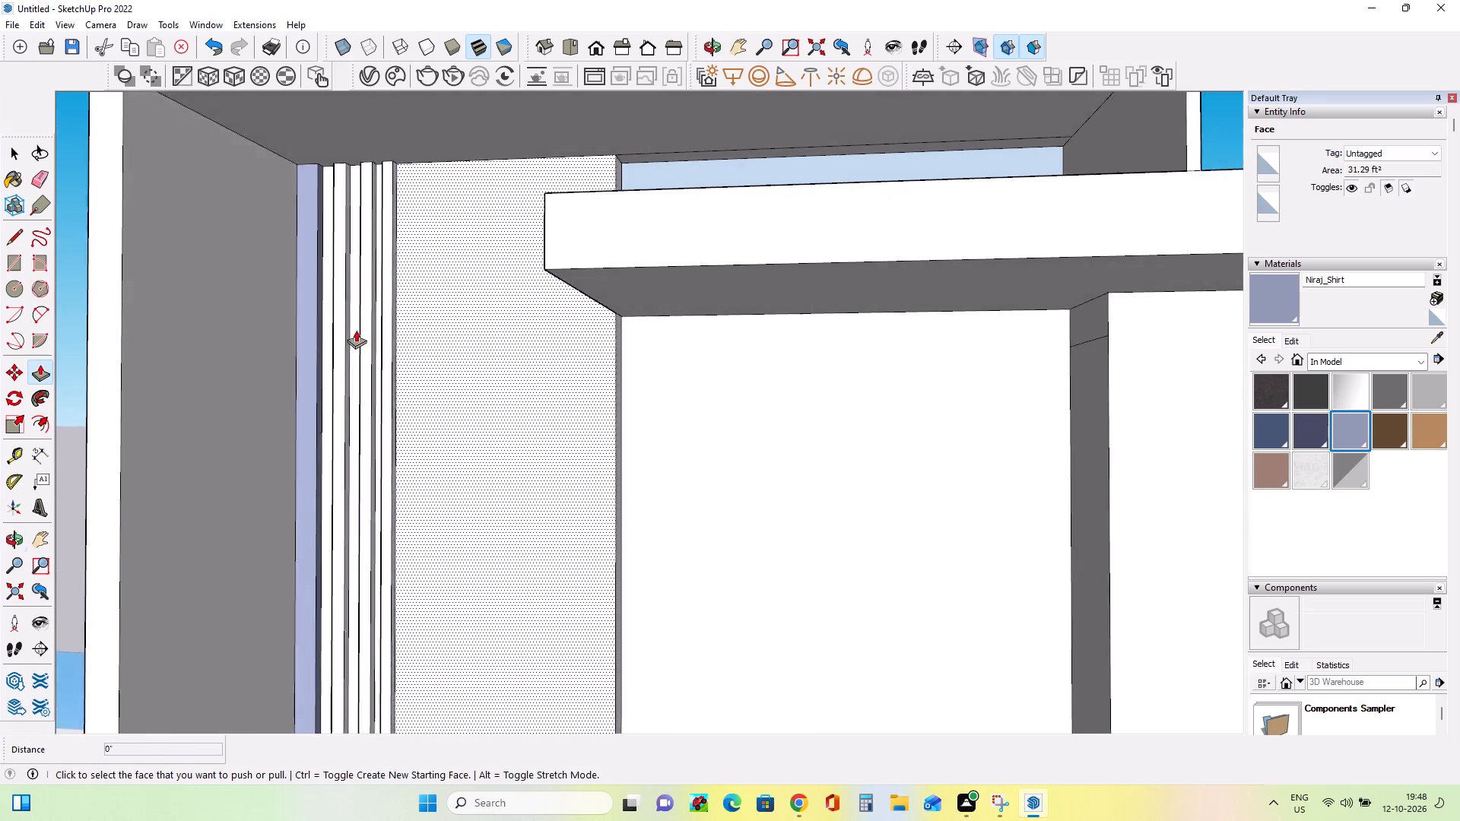
scroll(356, 330, down, 12)
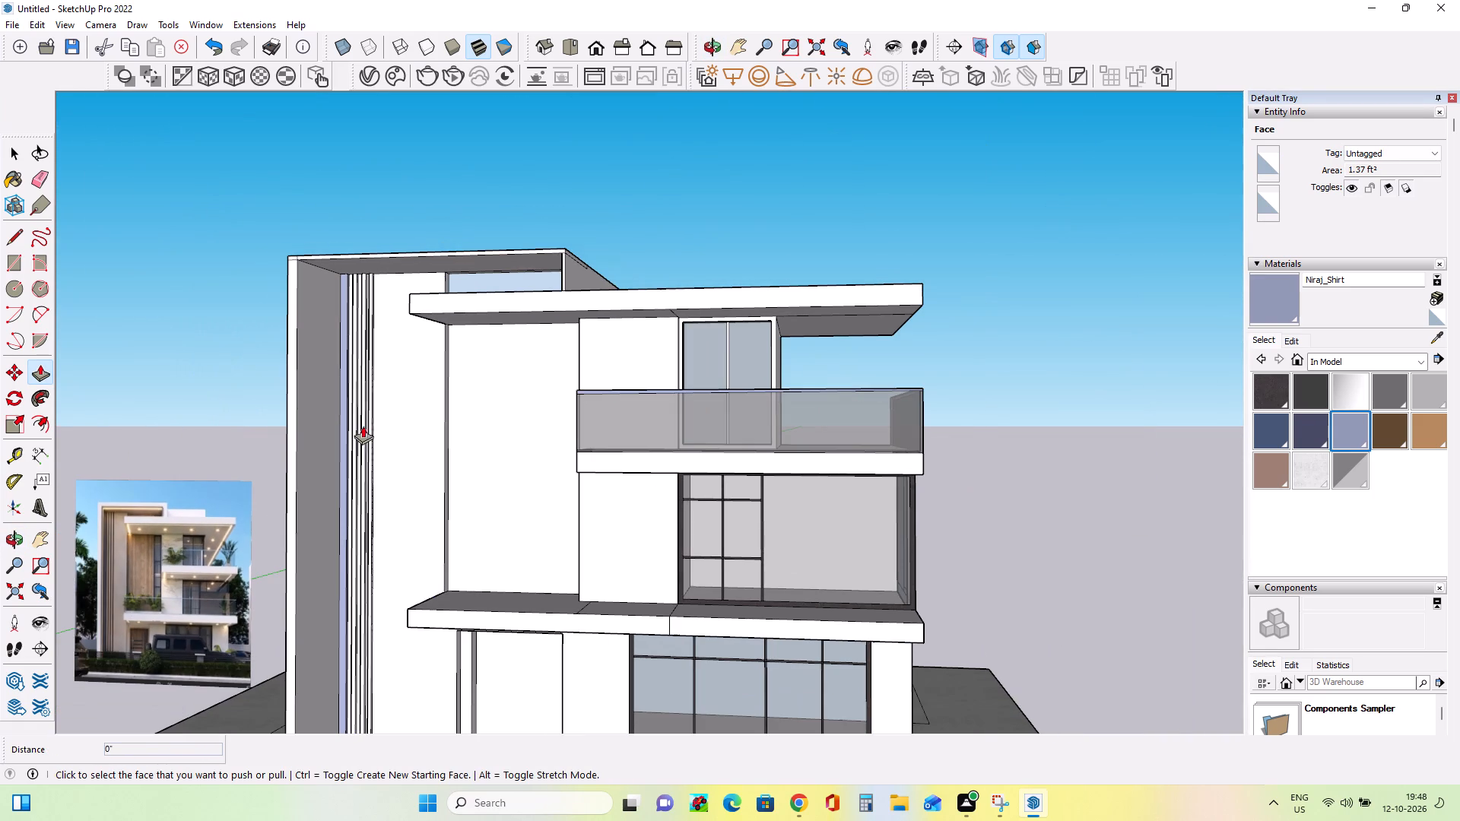
scroll(49, 646, up, 4)
scroll(108, 563, up, 14)
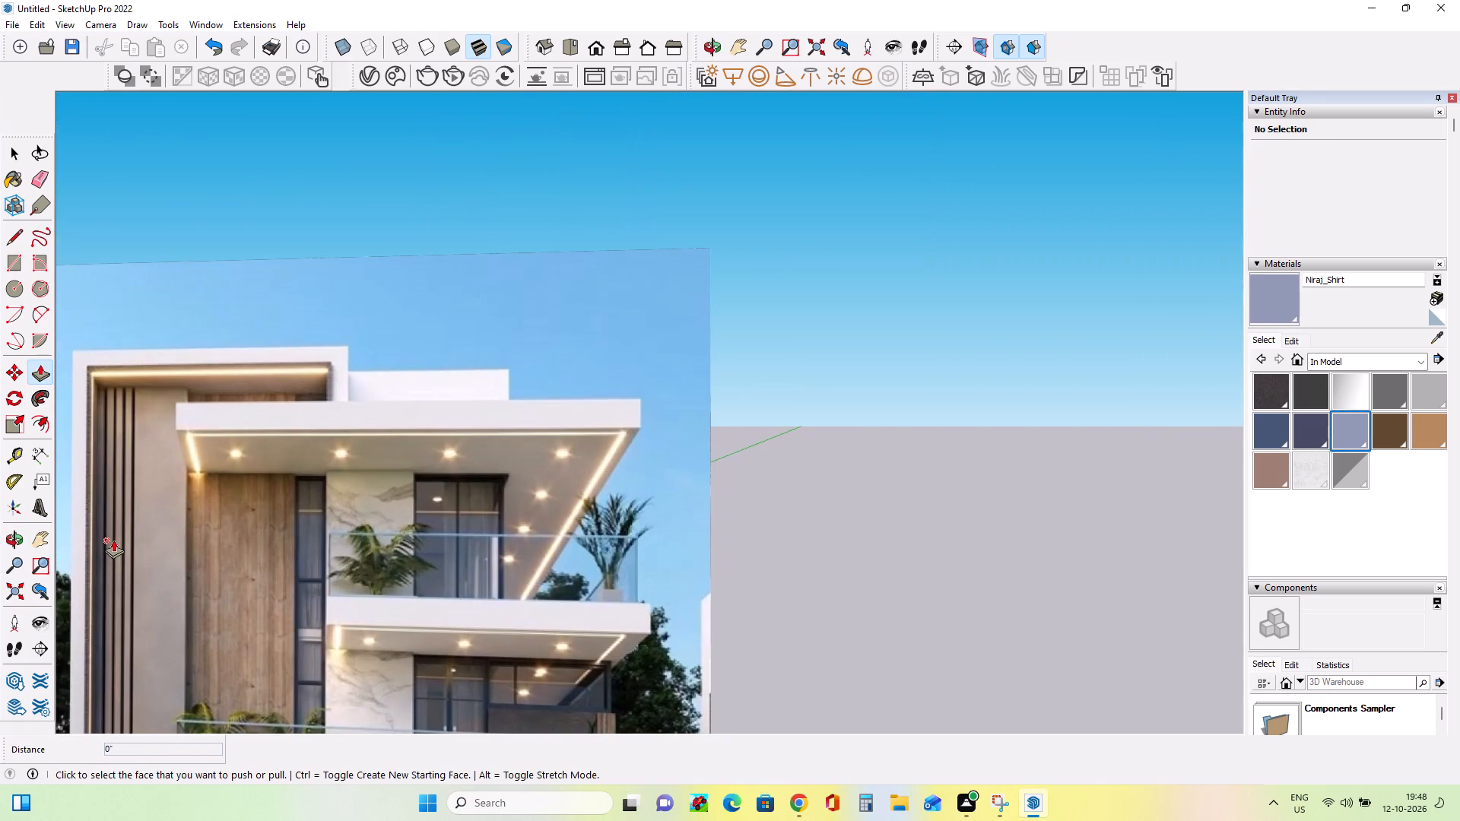
scroll(113, 540, down, 10)
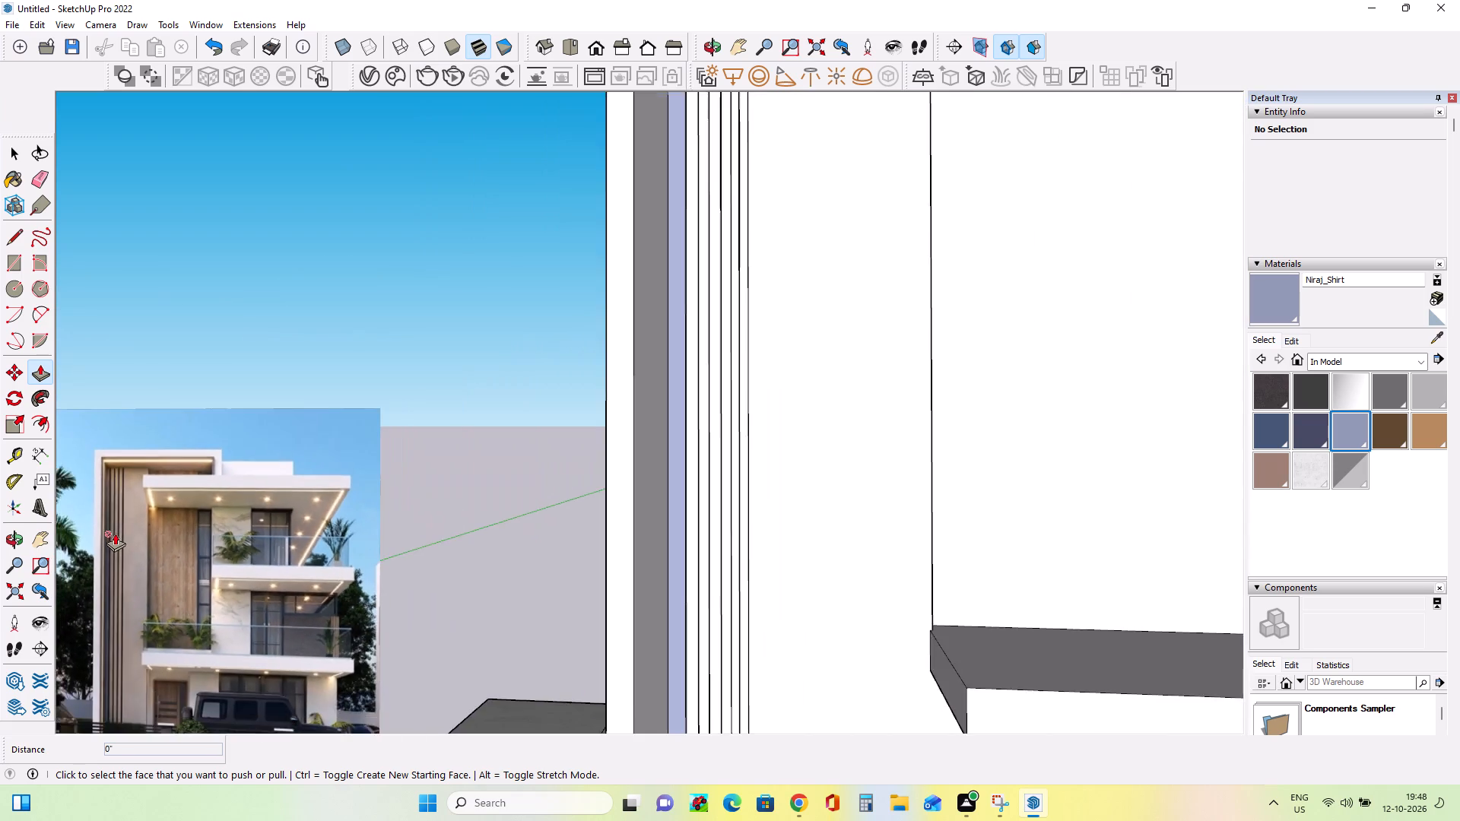
scroll(116, 528, down, 4)
middle_drag(469, 495, 476, 527)
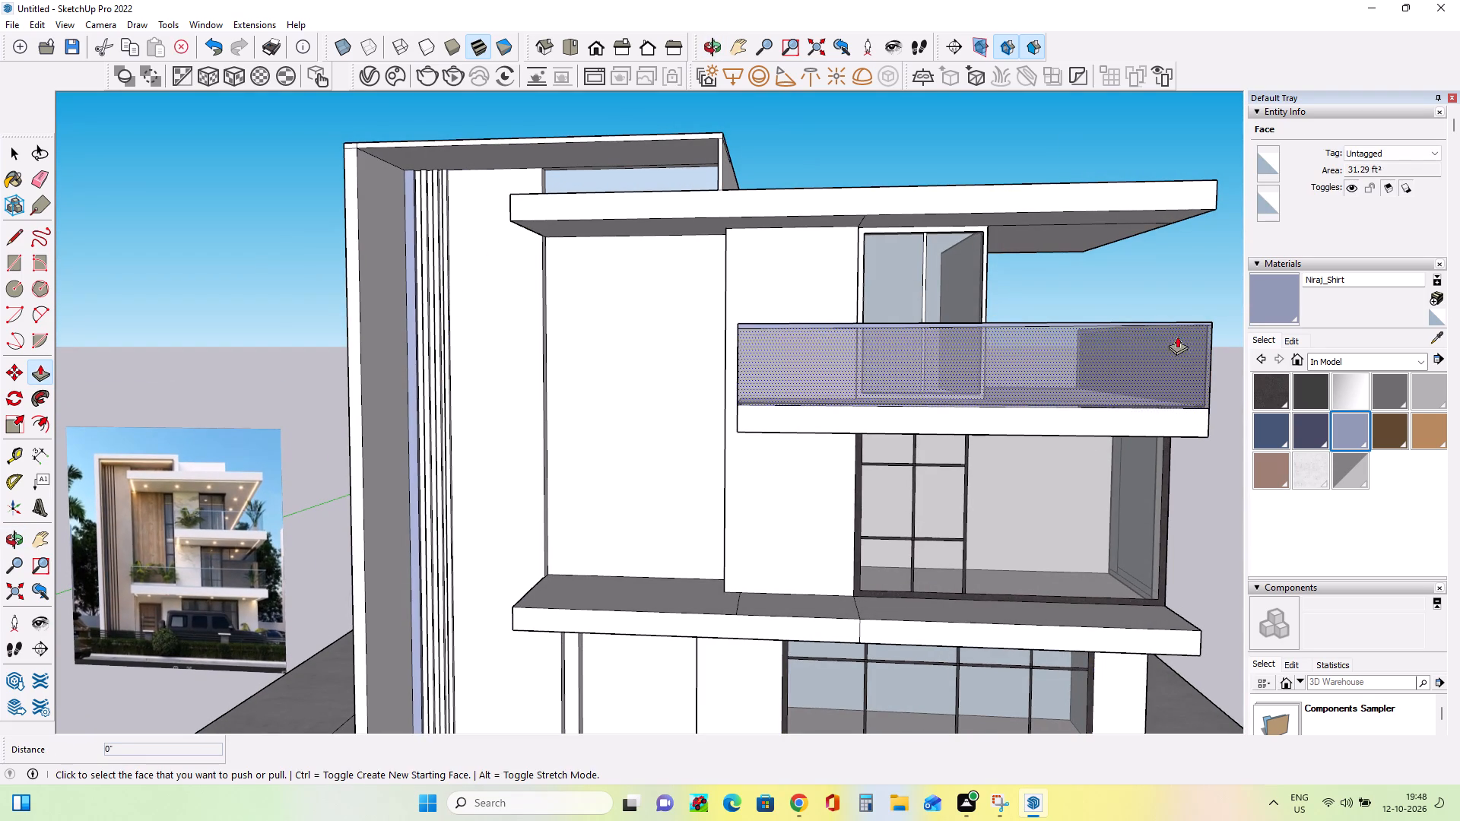
Create a pale cream-yellow material based on the Polished Concrete Old texture, tinting it with the colour wheel.
click(1353, 366)
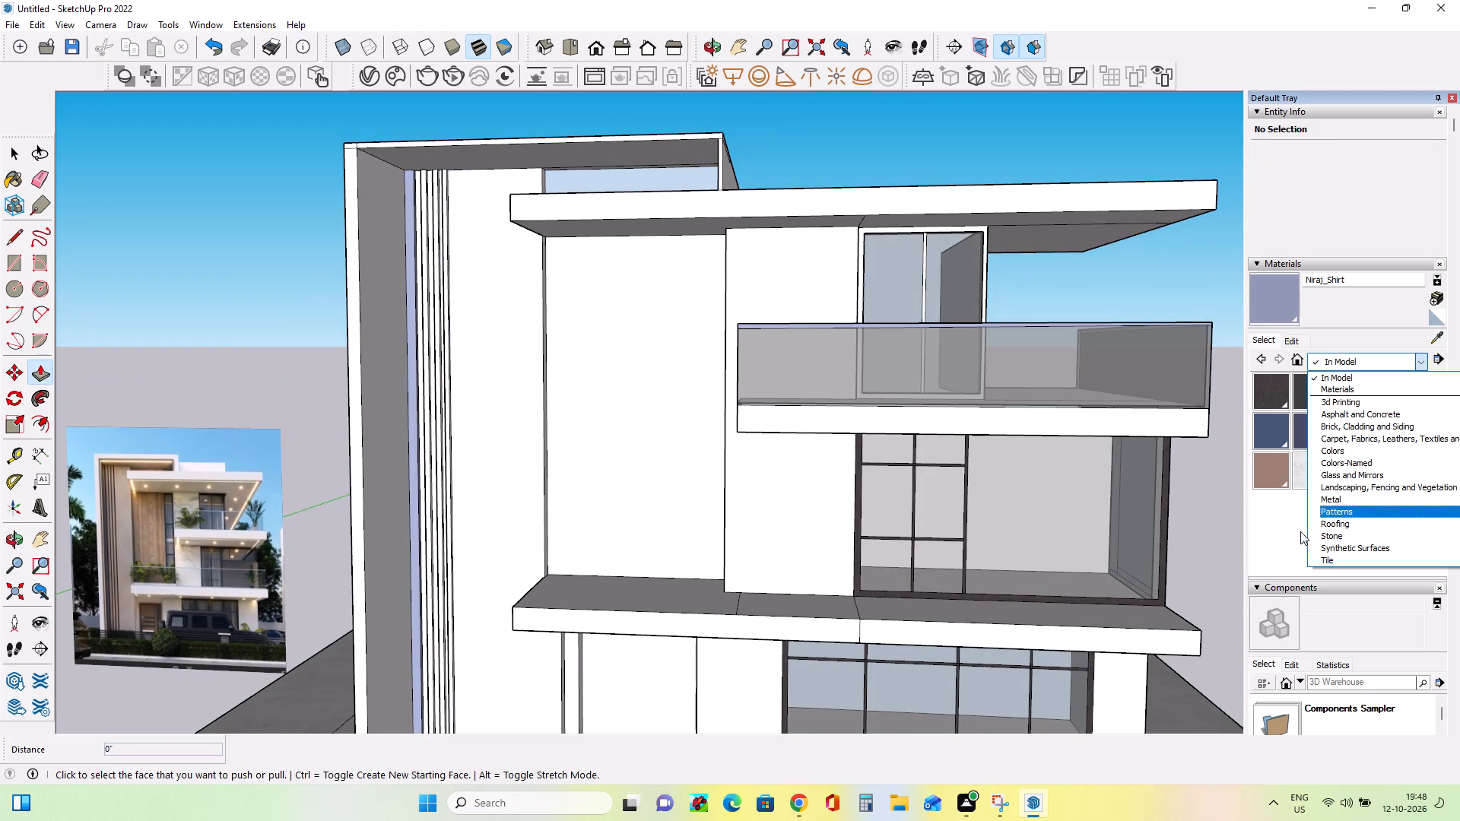
click(1293, 536)
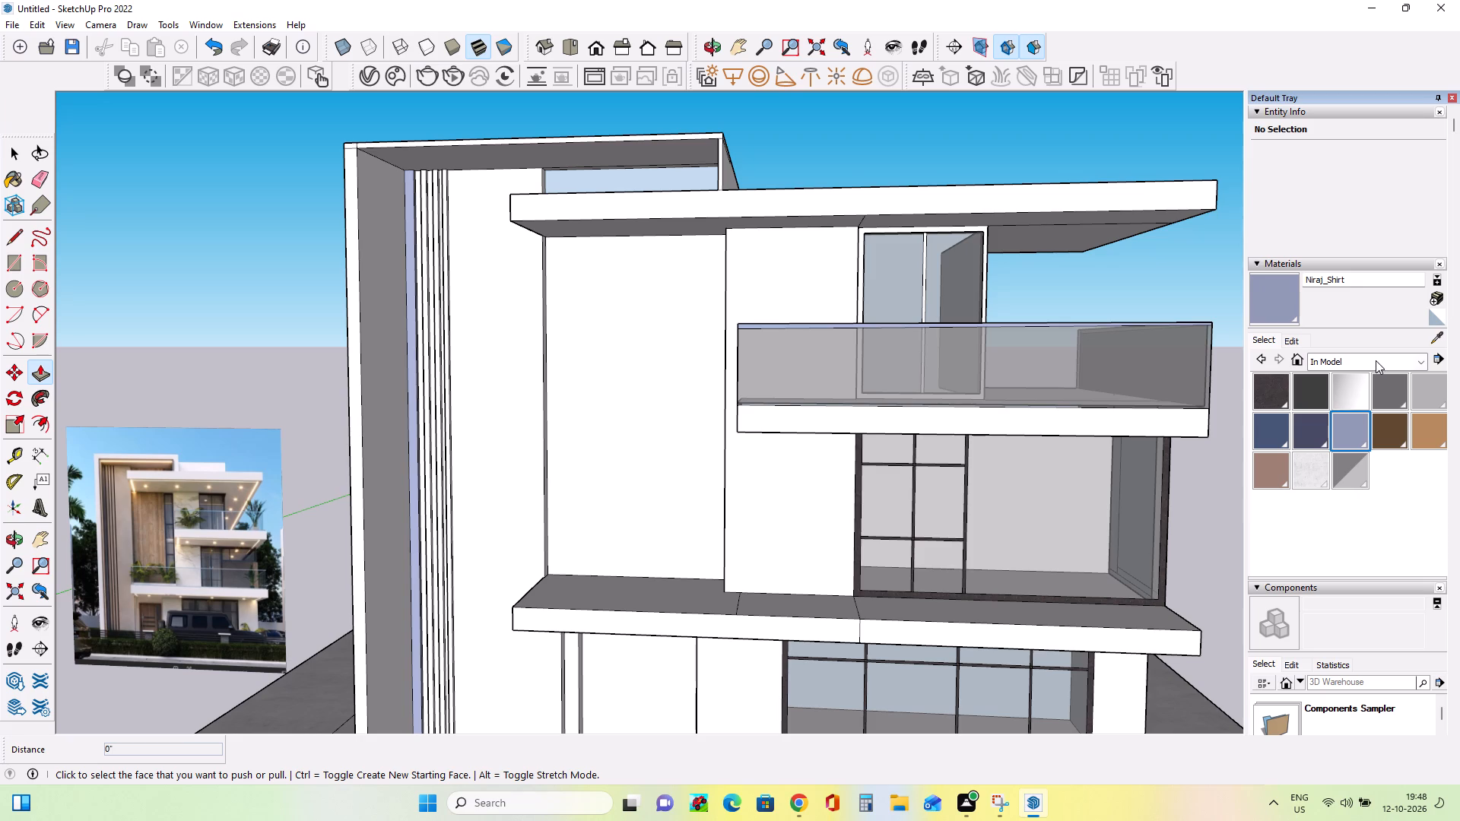
click(1311, 474)
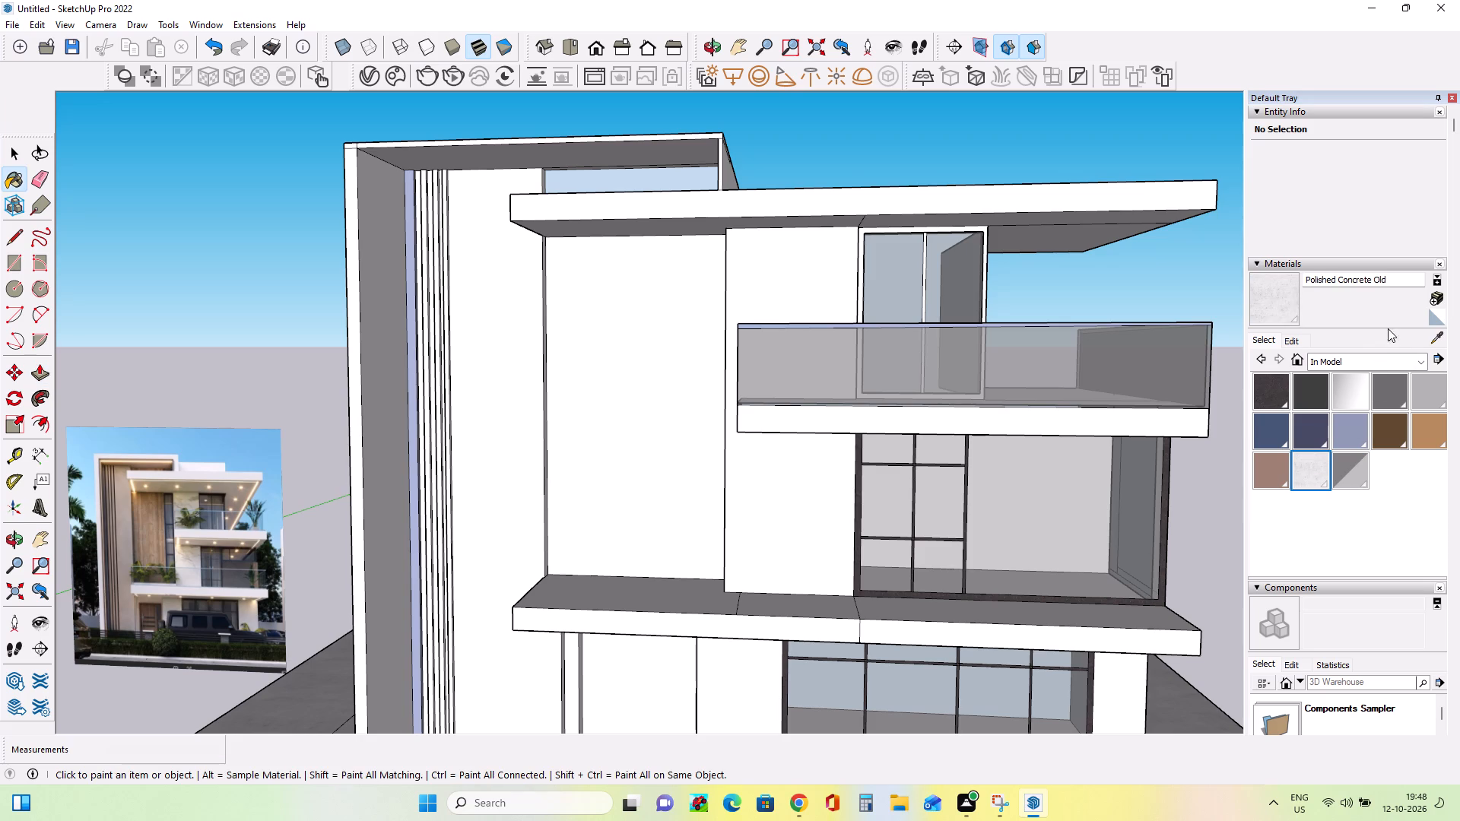
click(1434, 300)
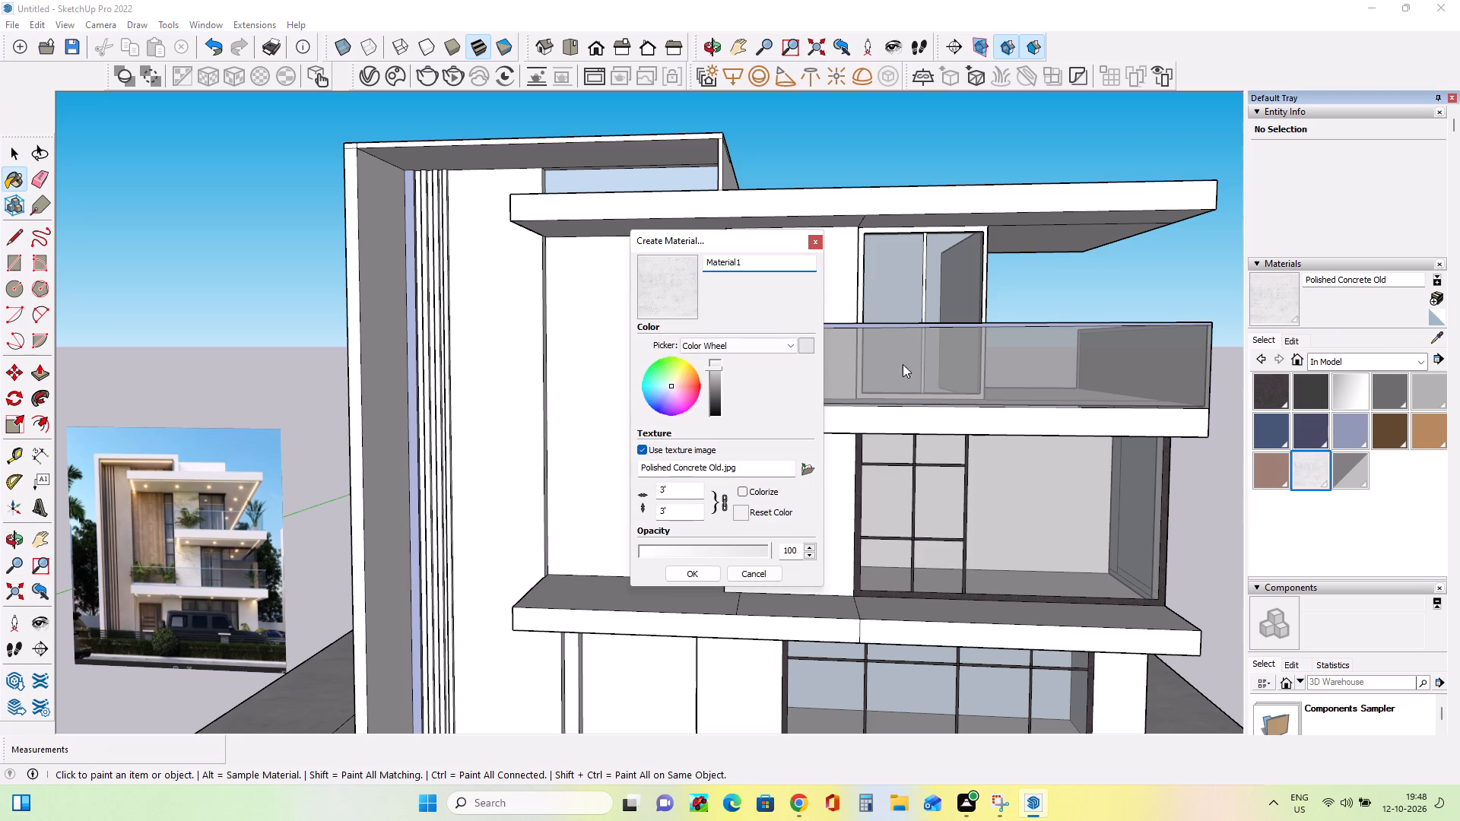
click(681, 372)
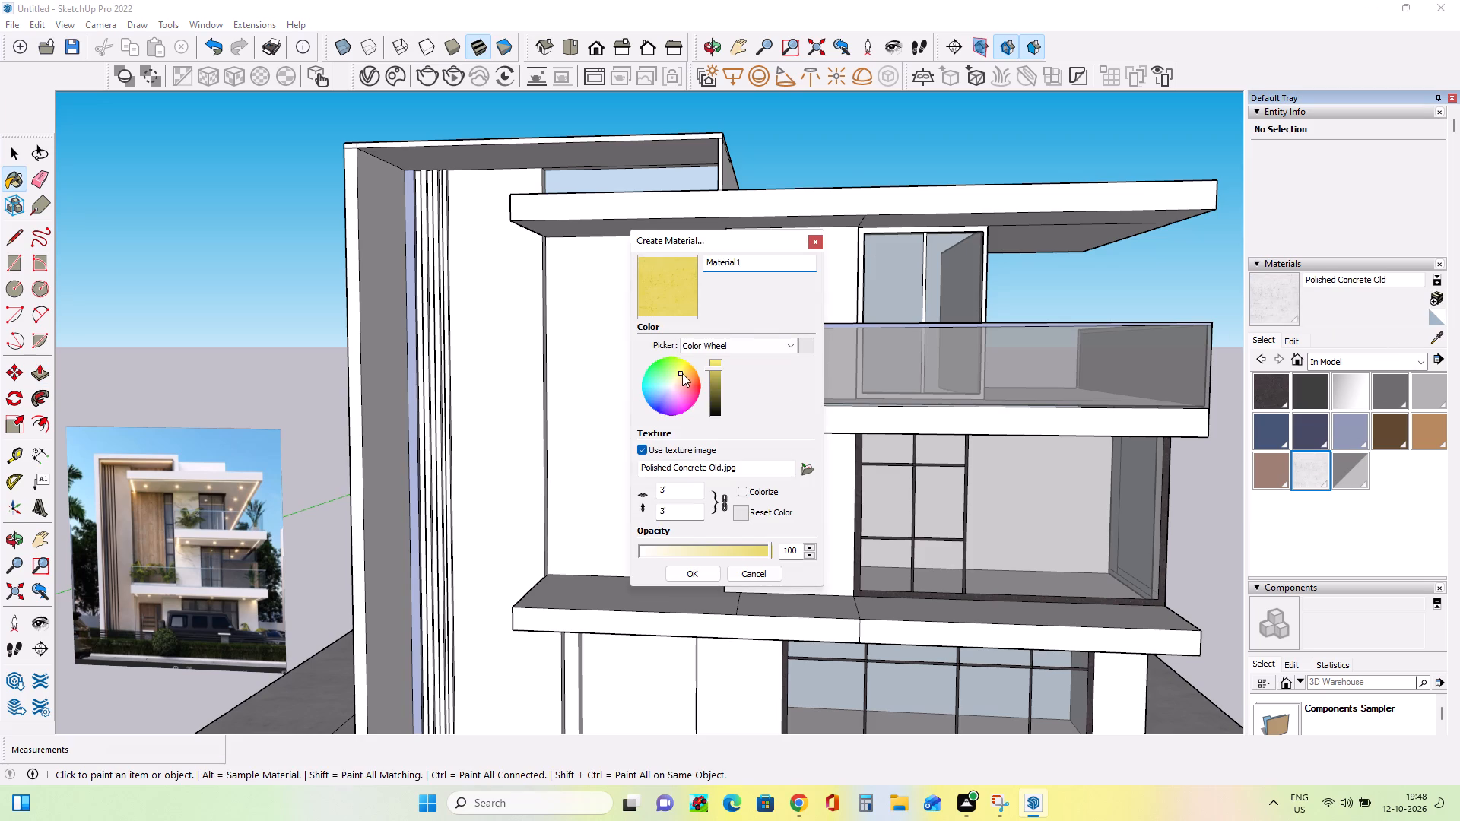
click(678, 379)
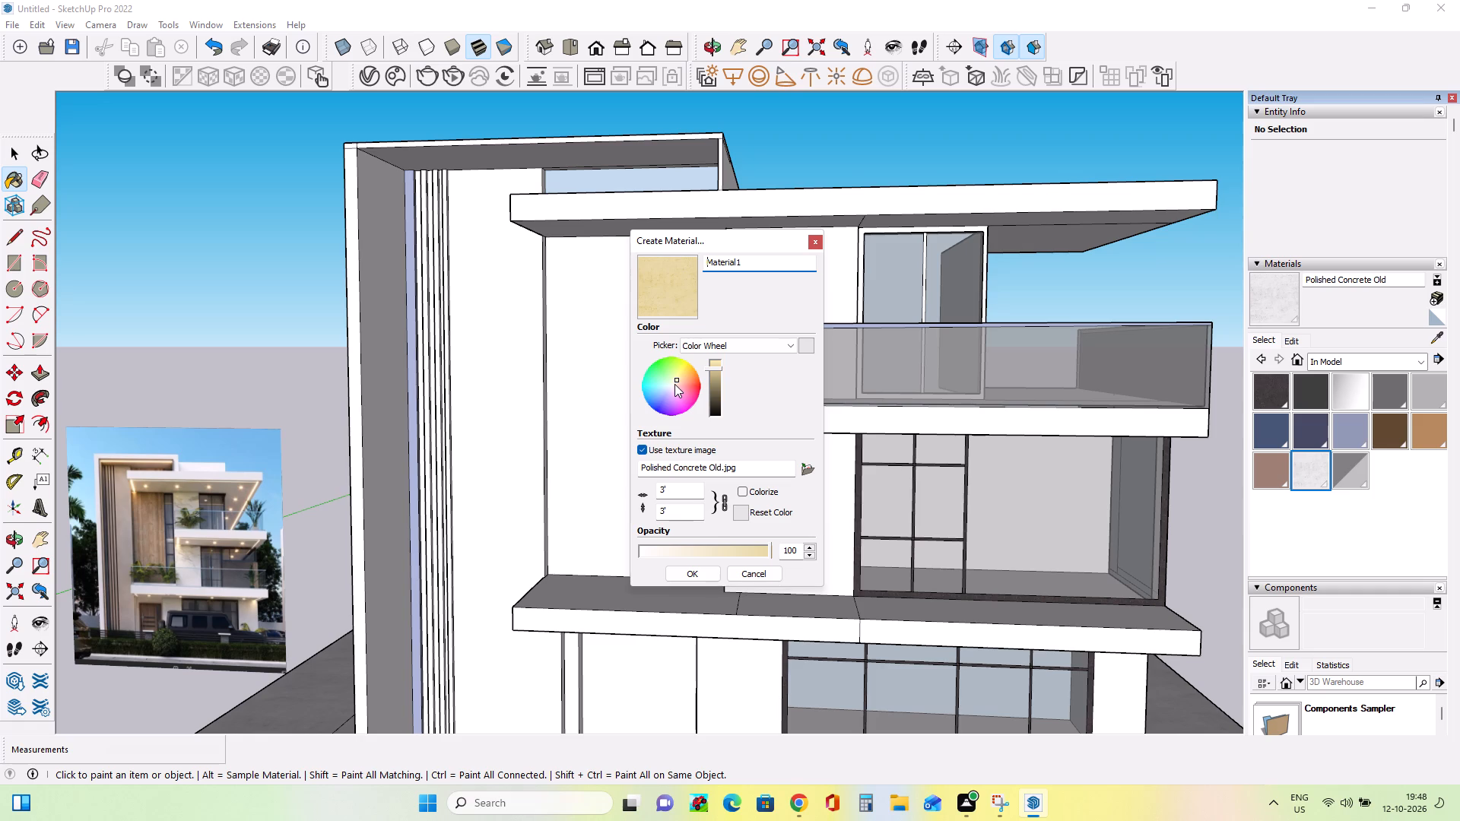
click(671, 385)
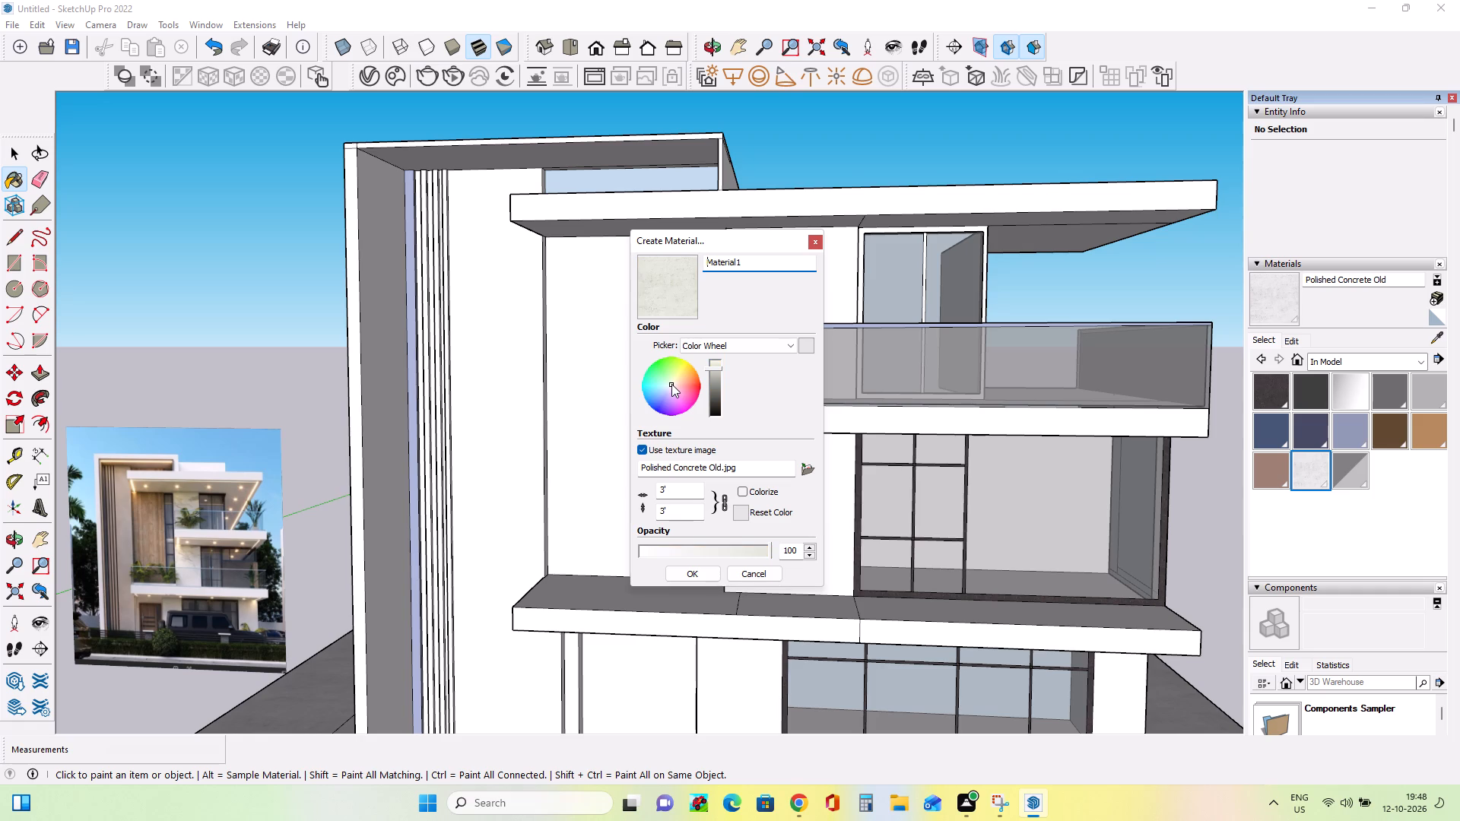
scroll(672, 385, up, 9)
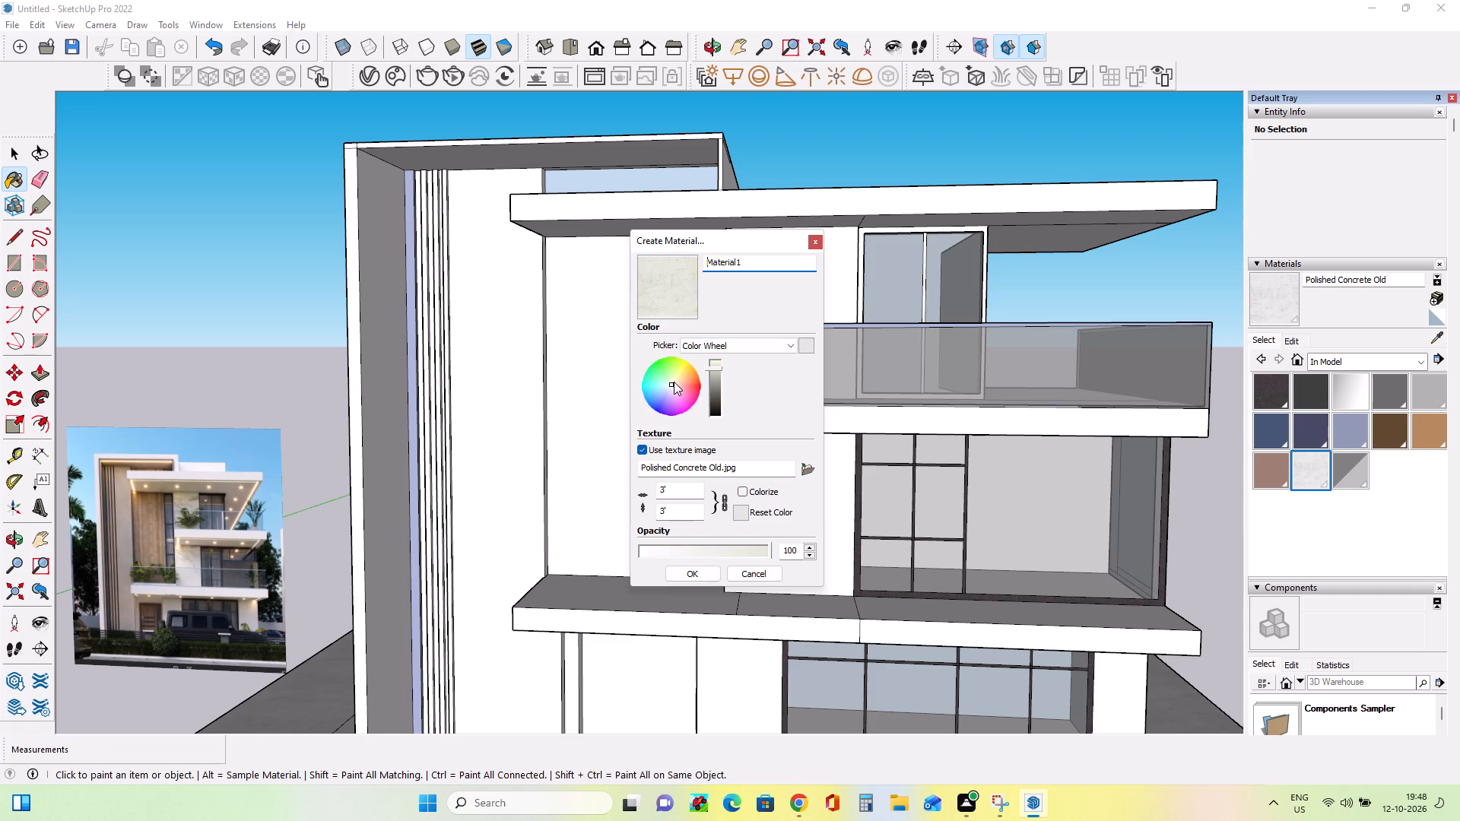
click(674, 382)
click(691, 570)
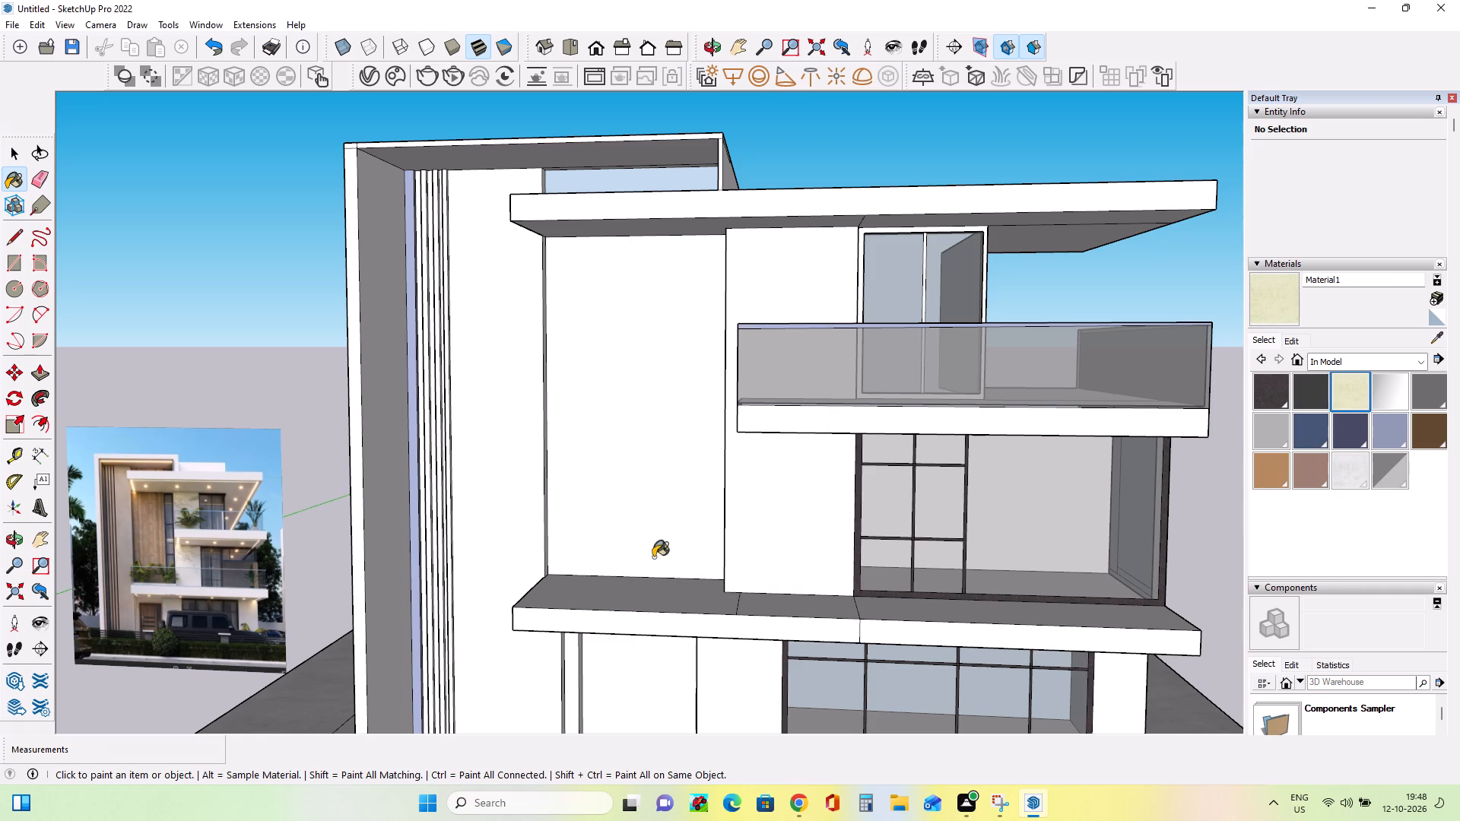
Paint the recessed wall beside the vertical strips with the new cream concrete material.
click(497, 427)
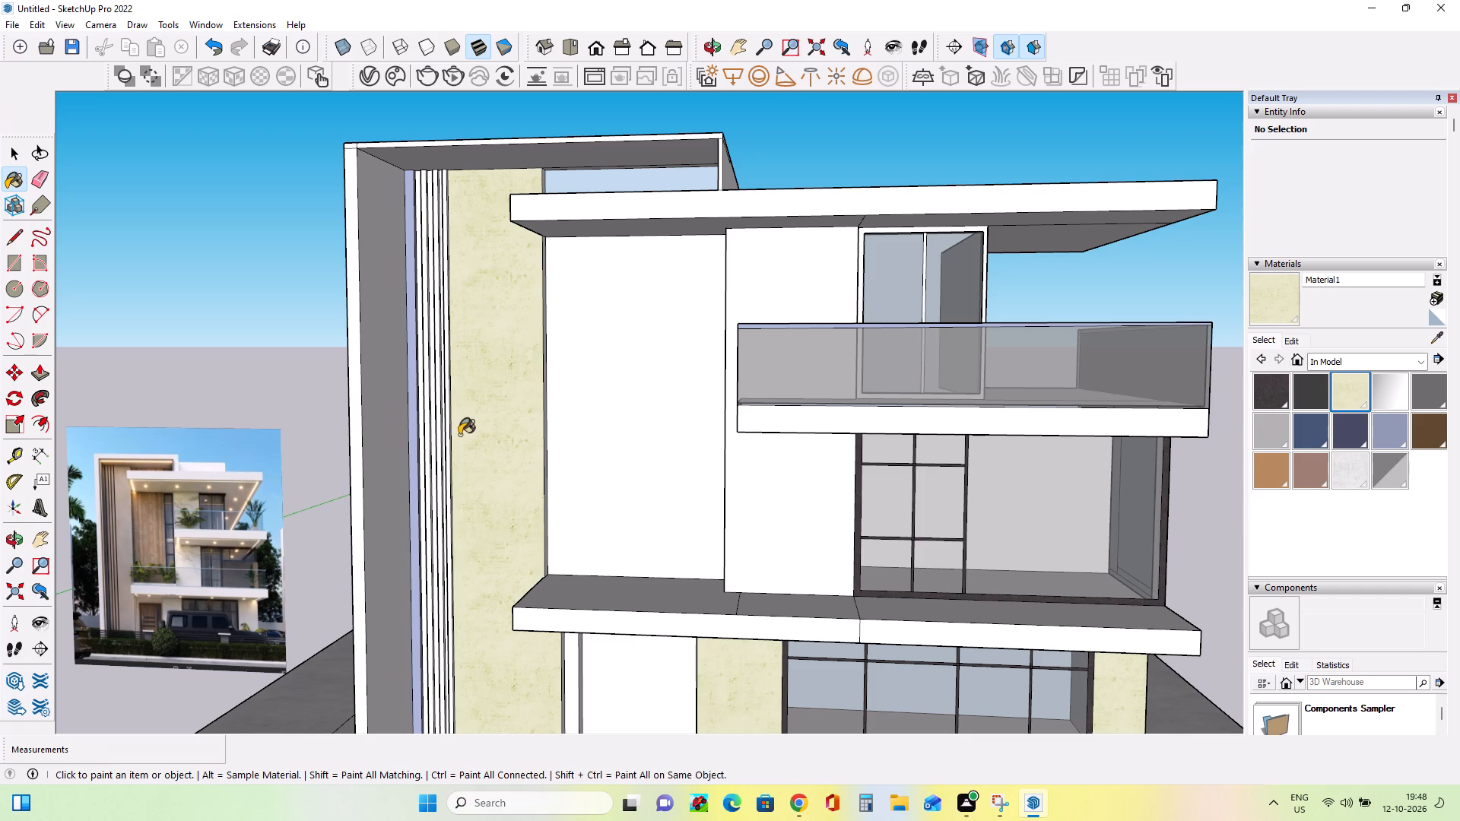
Draw a vertical line about 3' 5 11/16" long from the first-floor slab's lower corner to the ground, dividing the recessed wall from the entrance wall.
middle_drag(692, 677, 694, 619)
scroll(694, 628, down, 1)
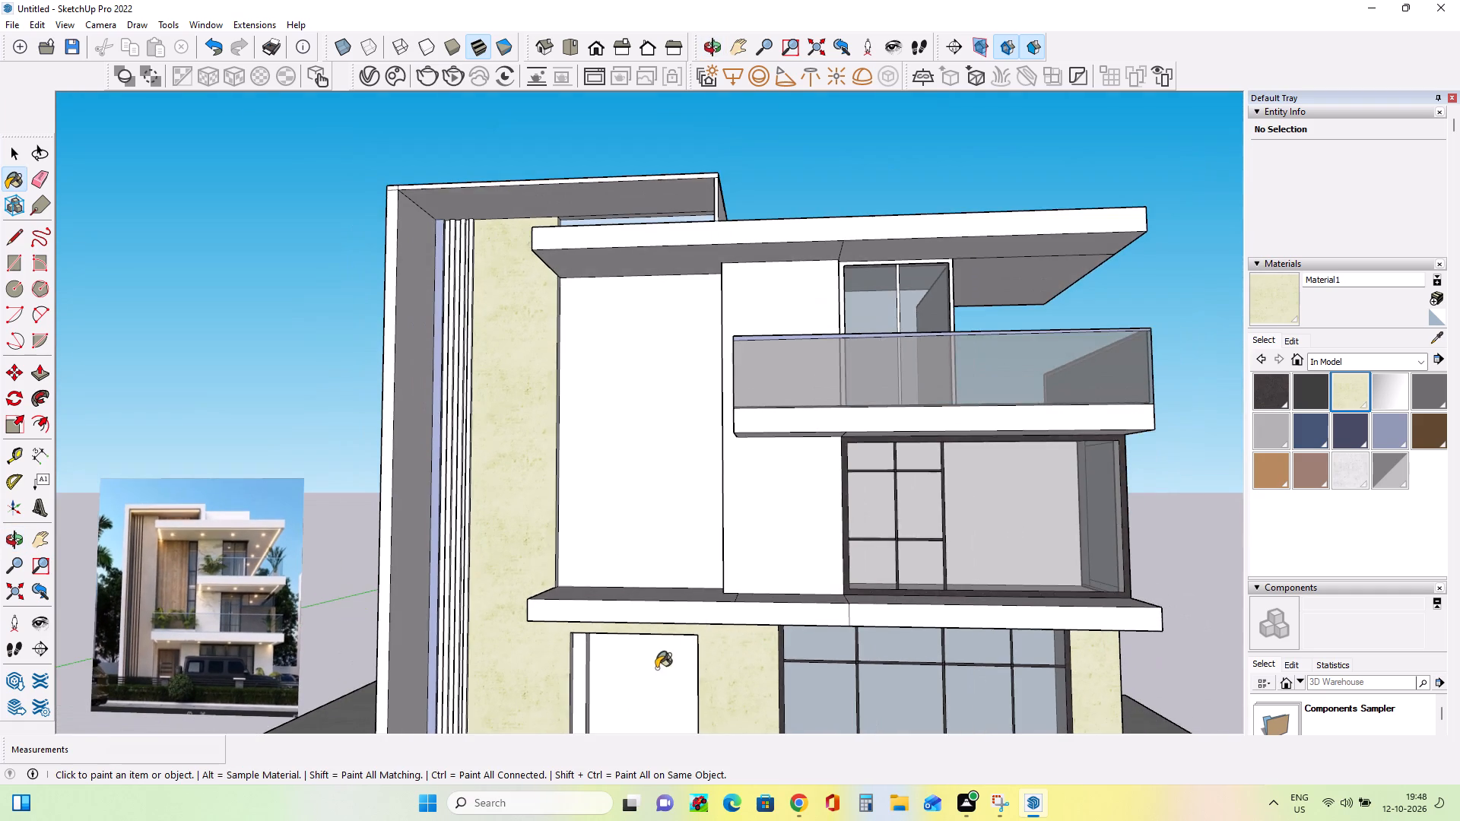
scroll(573, 662, up, 3)
middle_drag(560, 647, 611, 624)
scroll(611, 624, down, 5)
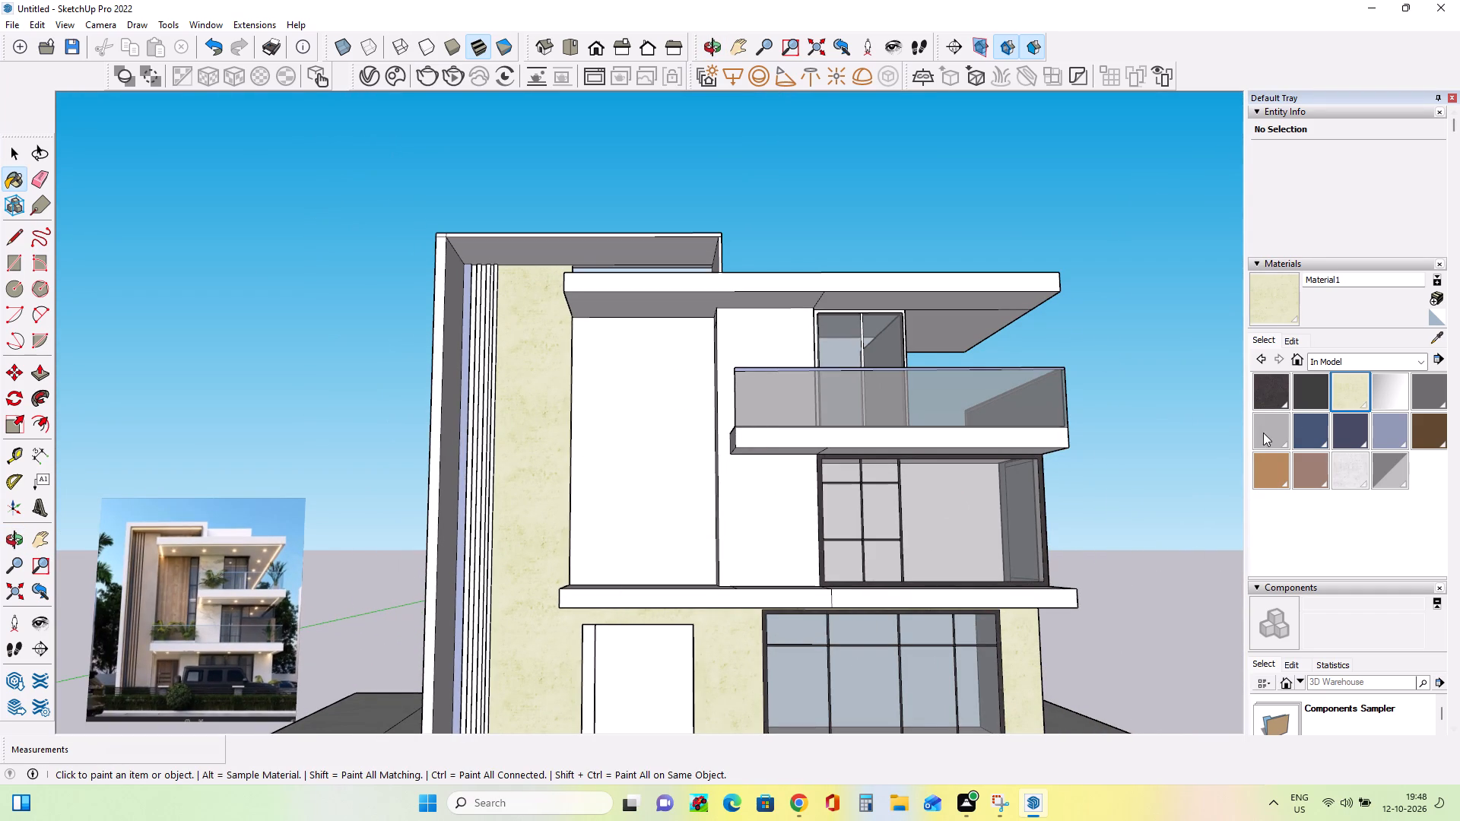
click(18, 236)
middle_drag(554, 651, 589, 563)
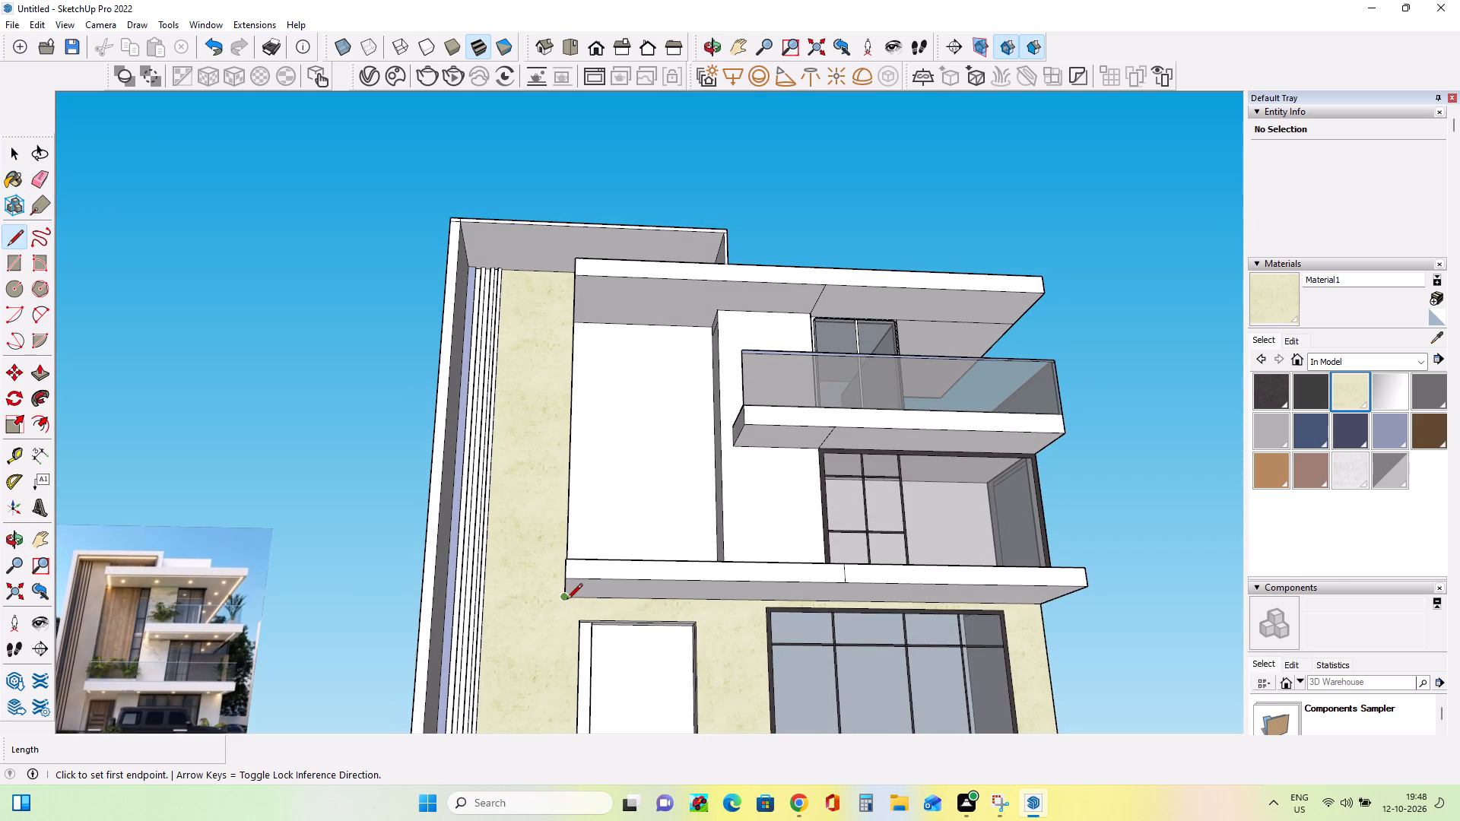
click(567, 601)
scroll(578, 675, down, 9)
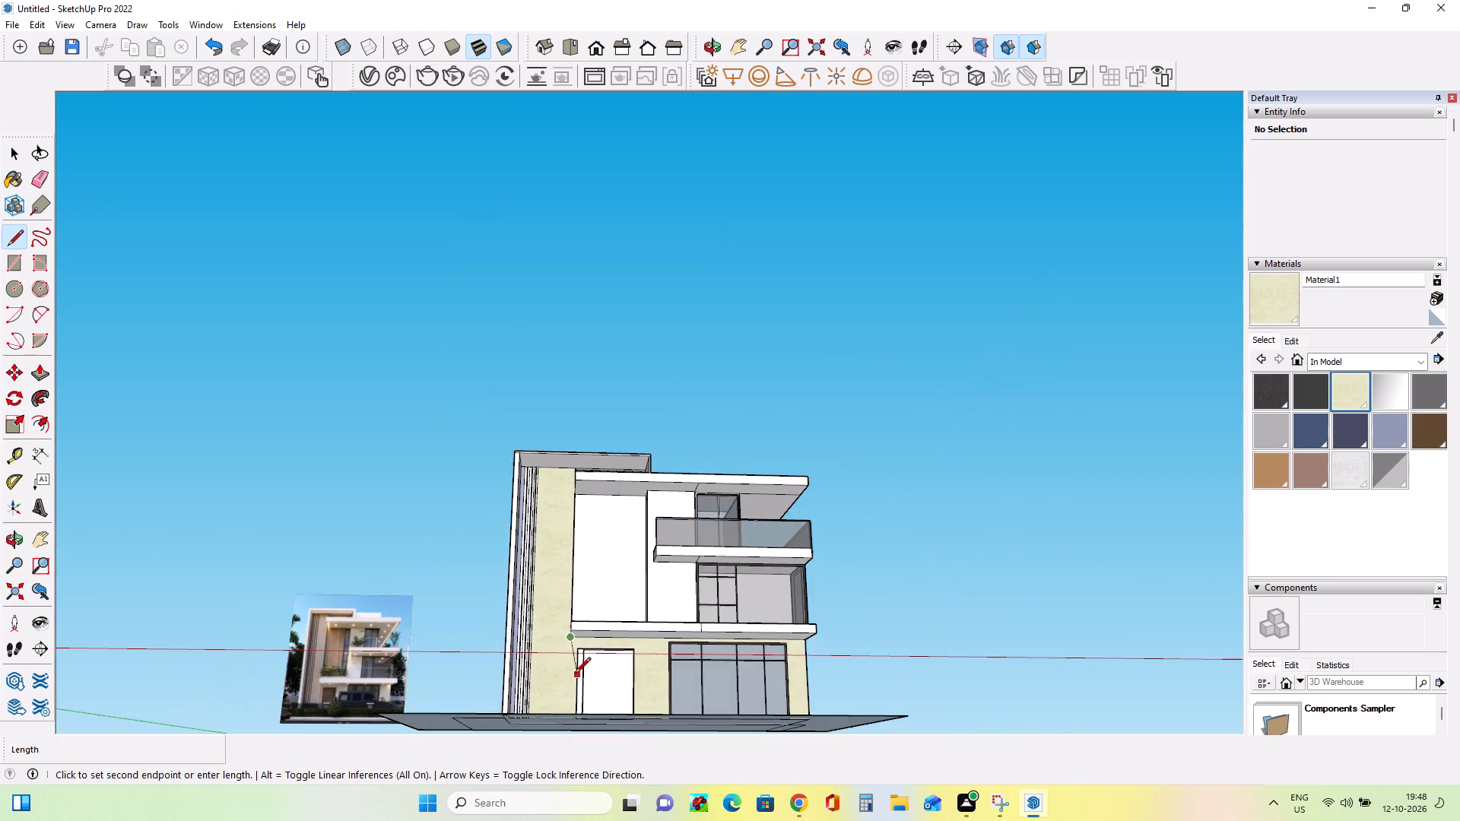
middle_drag(574, 686, 589, 755)
scroll(592, 715, up, 8)
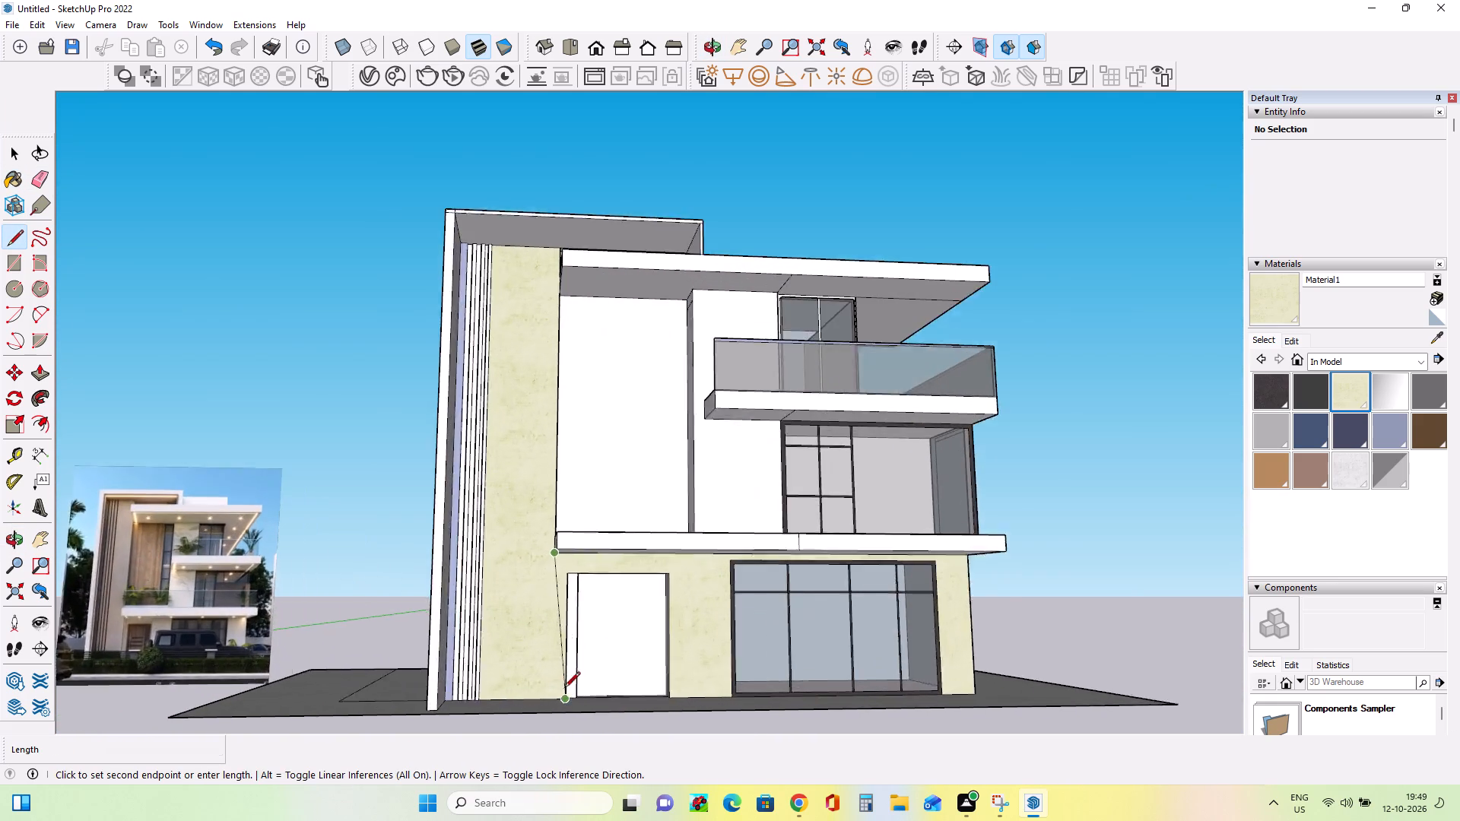
scroll(564, 689, up, 5)
click(554, 707)
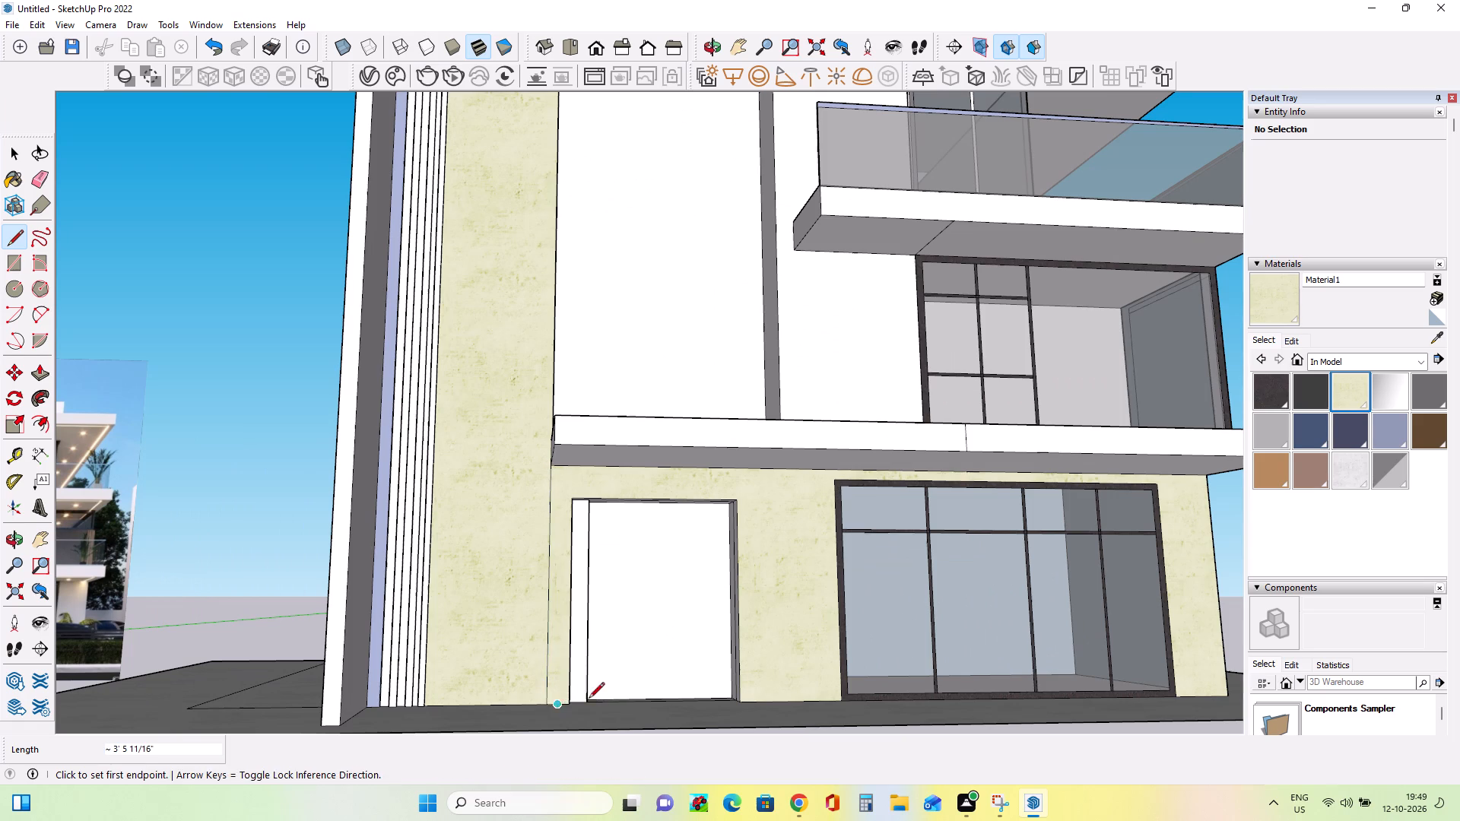
Create a light pinkish-beige material based on the Polished Concrete Old texture, tinting it with the colour wheel.
middle_drag(590, 699, 577, 807)
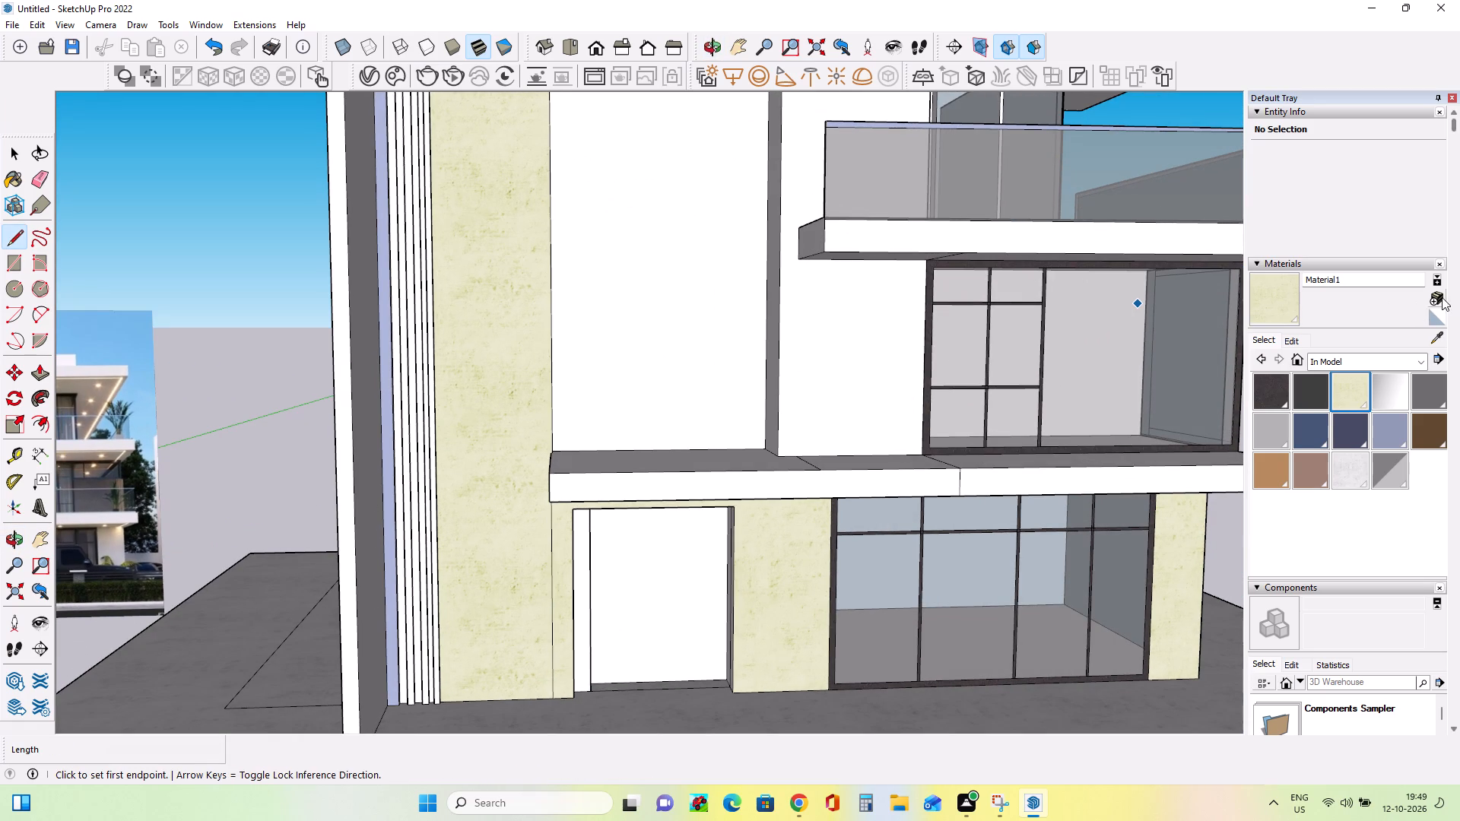
click(1434, 298)
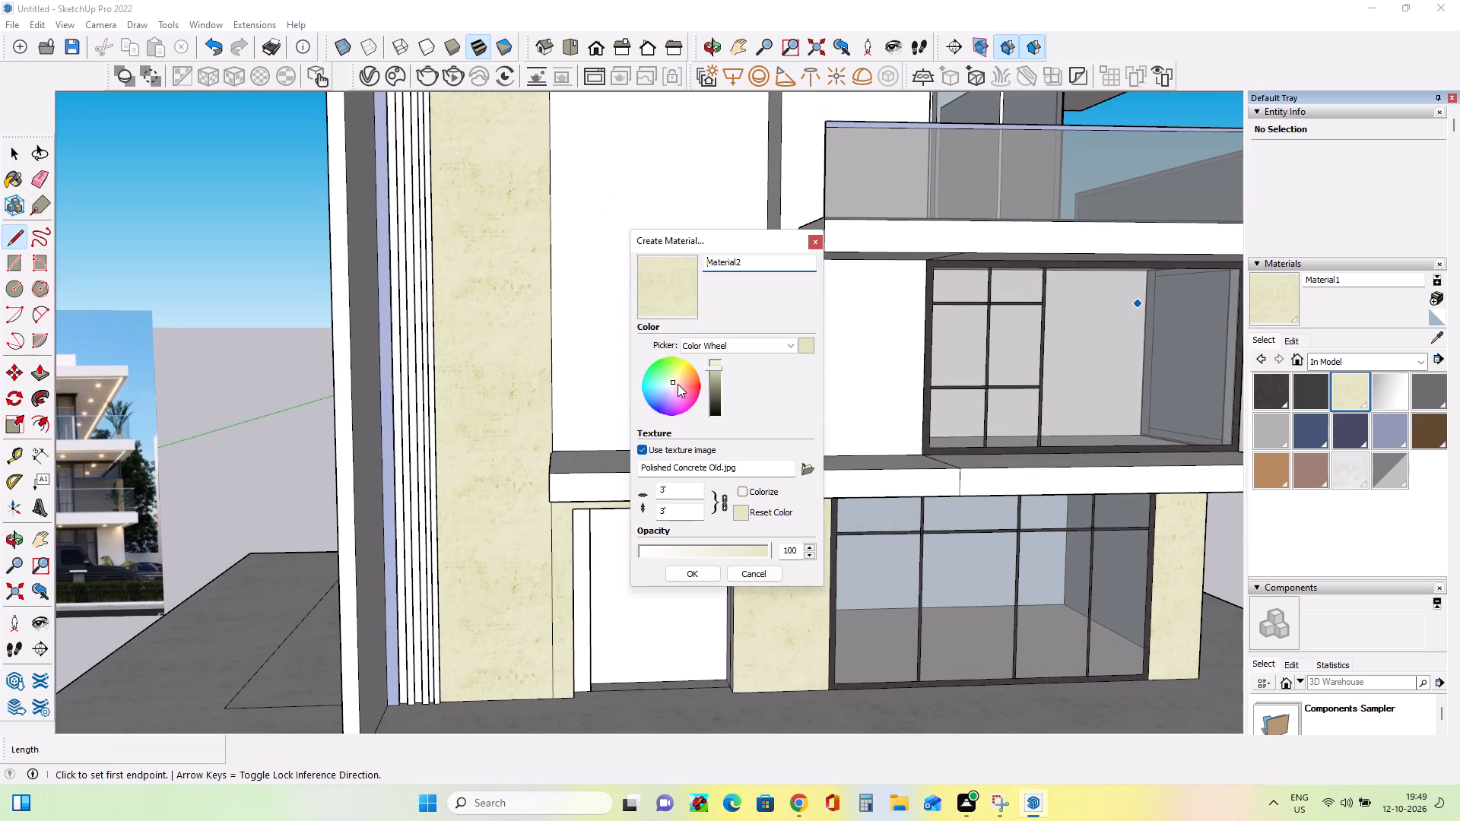
click(674, 384)
click(695, 576)
Paint the recessed wall and the bands between the vertical strips with the new pinkish-beige concrete material.
click(500, 576)
middle_drag(607, 620, 621, 654)
scroll(626, 649, down, 4)
scroll(537, 607, up, 4)
scroll(464, 613, up, 4)
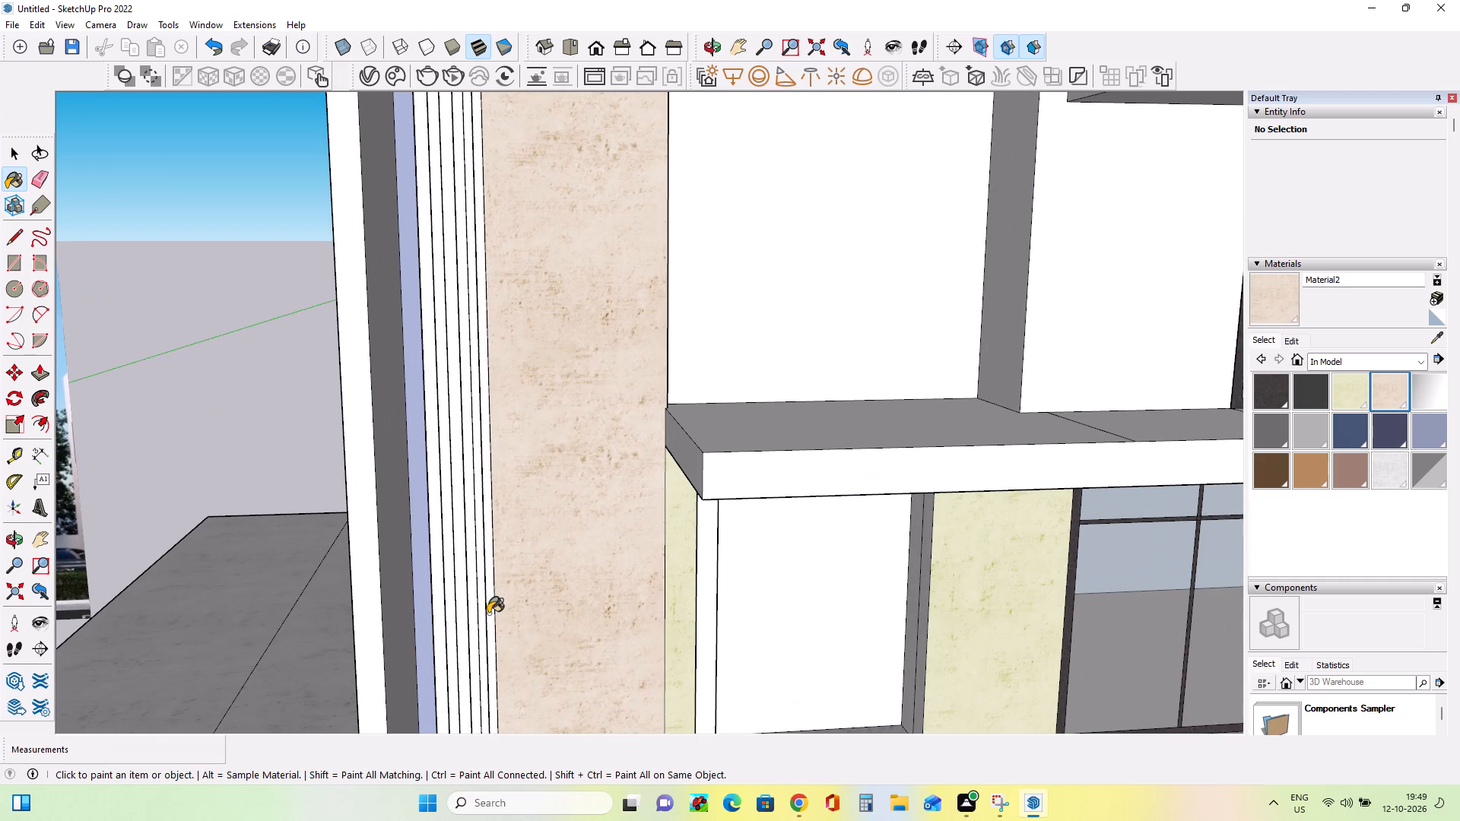
click(481, 614)
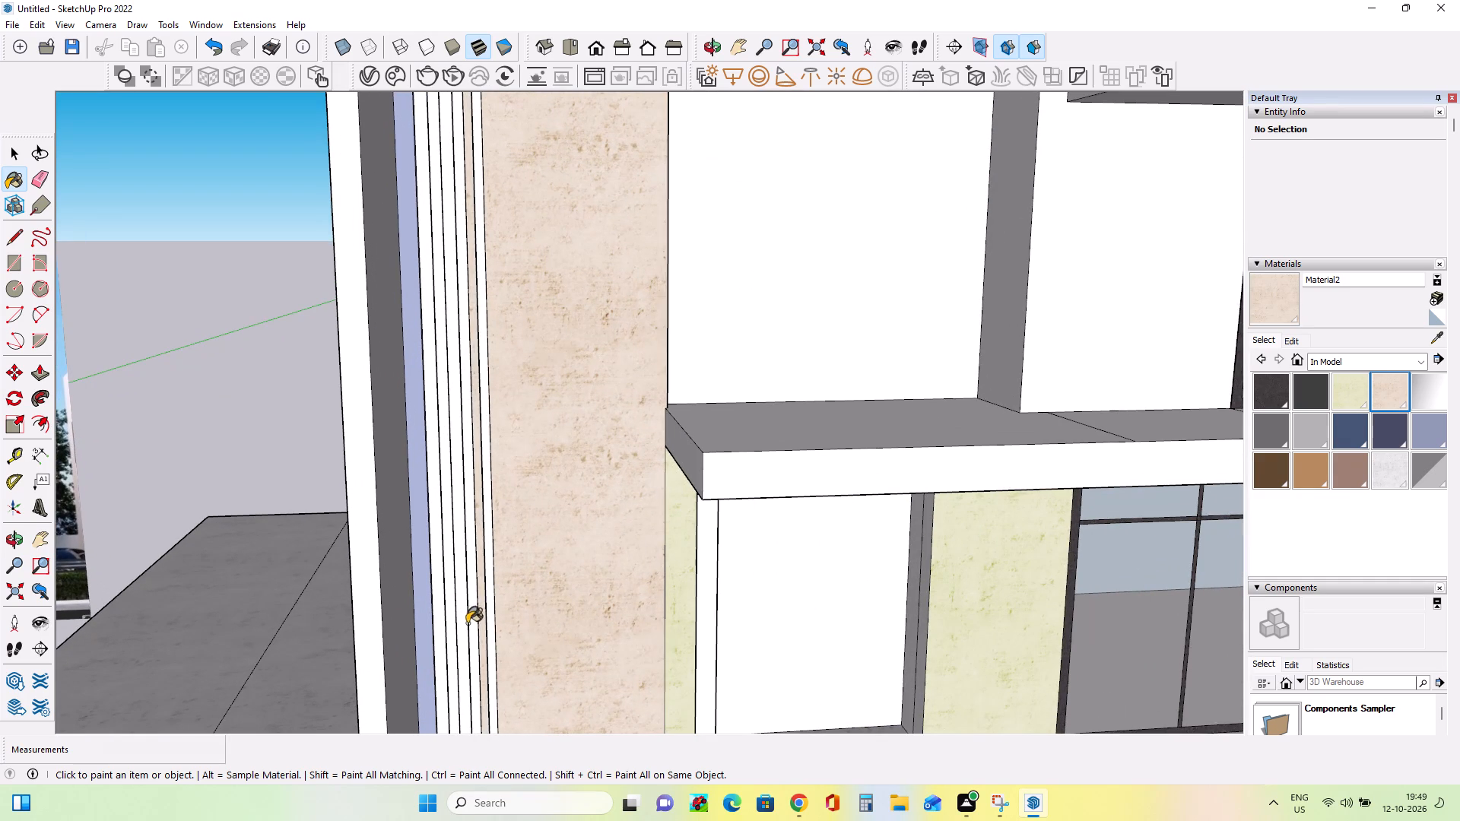
click(463, 620)
click(440, 619)
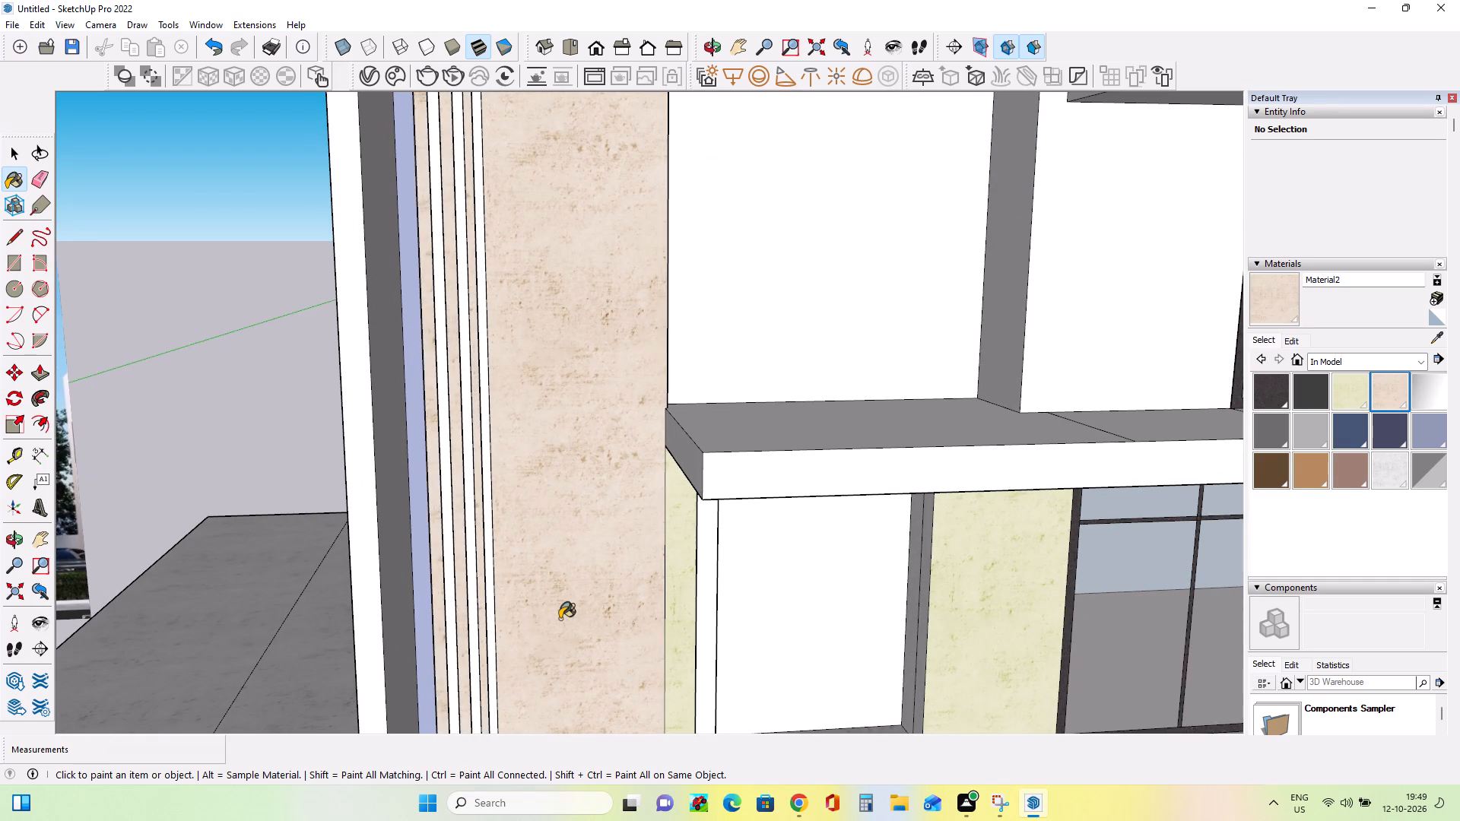
Compare the painted wall and vertical strips with the facade reference image.
scroll(560, 619, down, 13)
scroll(243, 570, up, 10)
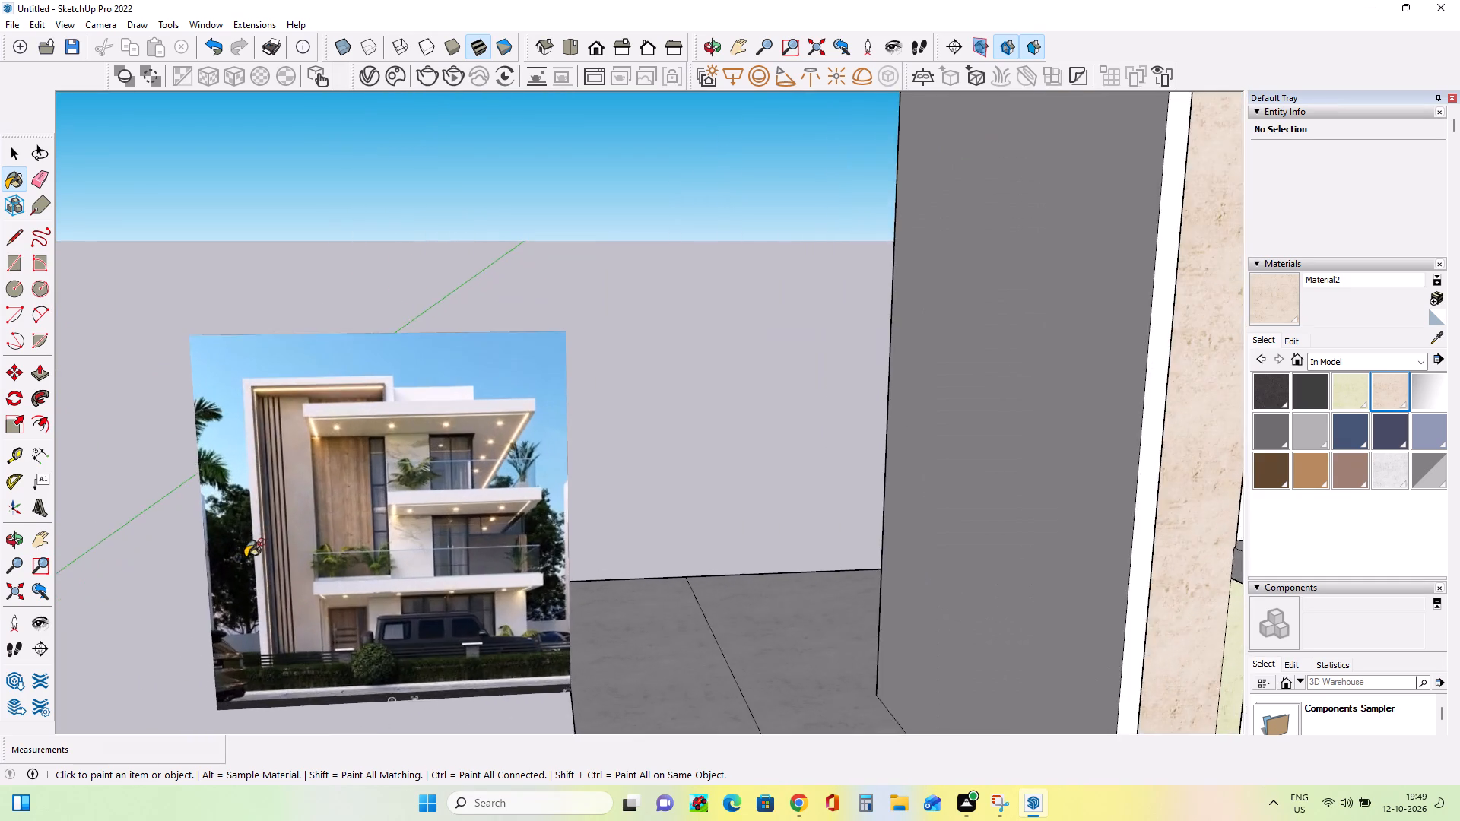
scroll(247, 556, up, 11)
drag(254, 560, 279, 575)
drag(279, 575, 313, 598)
scroll(313, 598, down, 16)
drag(313, 598, 315, 598)
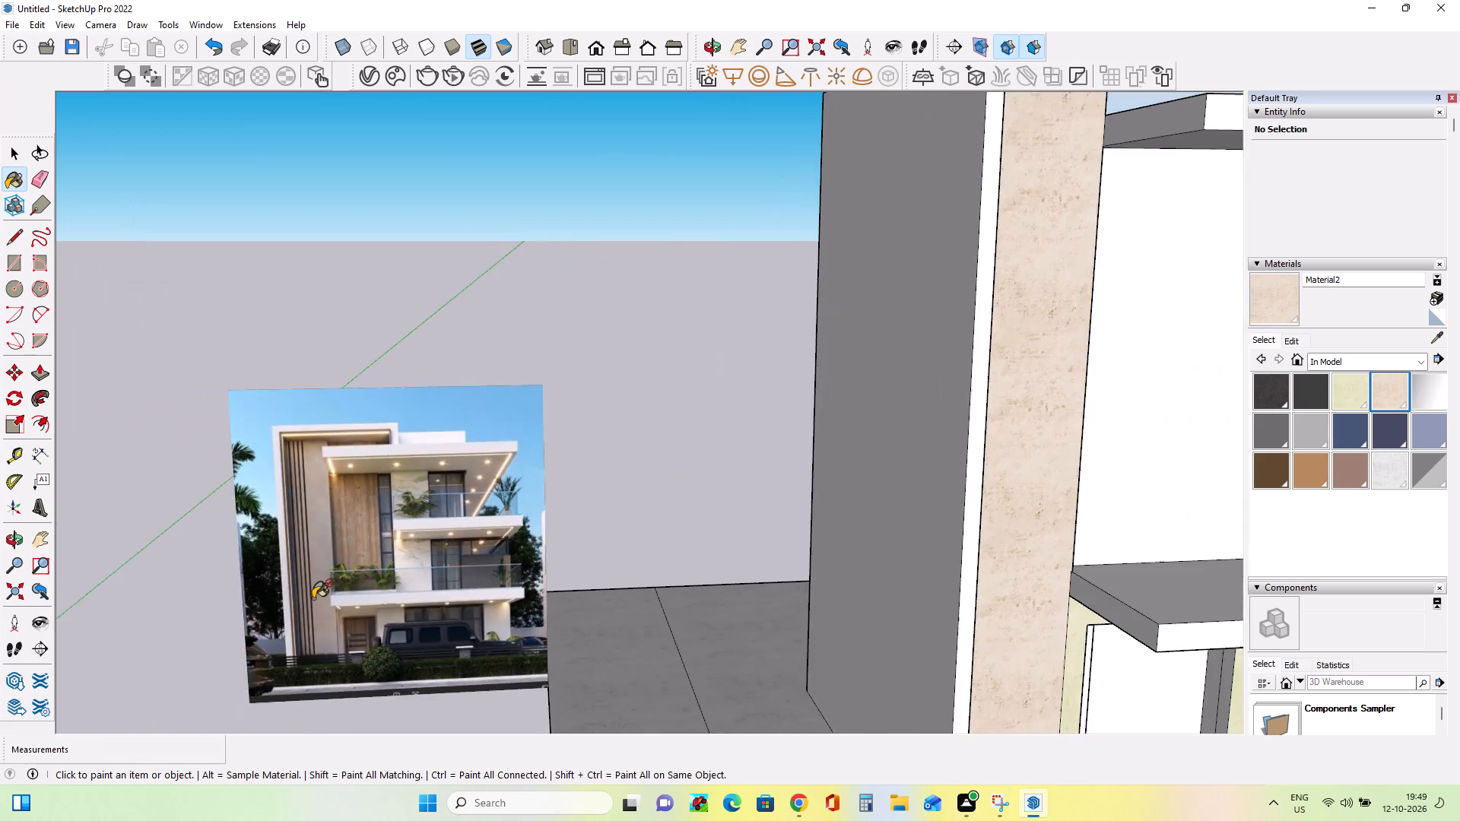
scroll(315, 598, down, 10)
drag(315, 598, 361, 598)
middle_drag(725, 642, 603, 642)
scroll(547, 605, up, 4)
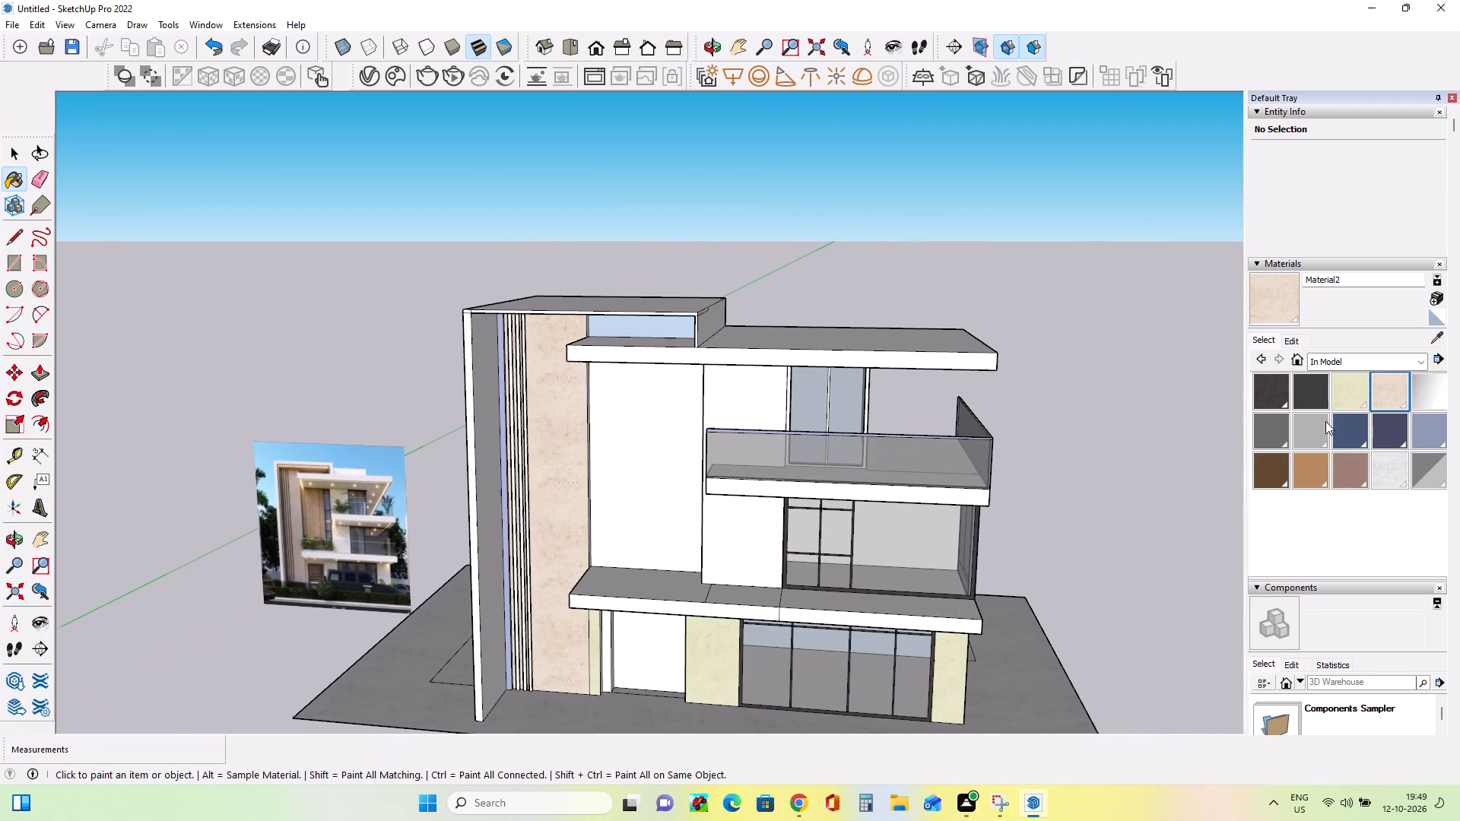
Paint the vertical strips beside the recessed beige wall with the Asphalt New material.
click(1258, 439)
scroll(1294, 385, up, 3)
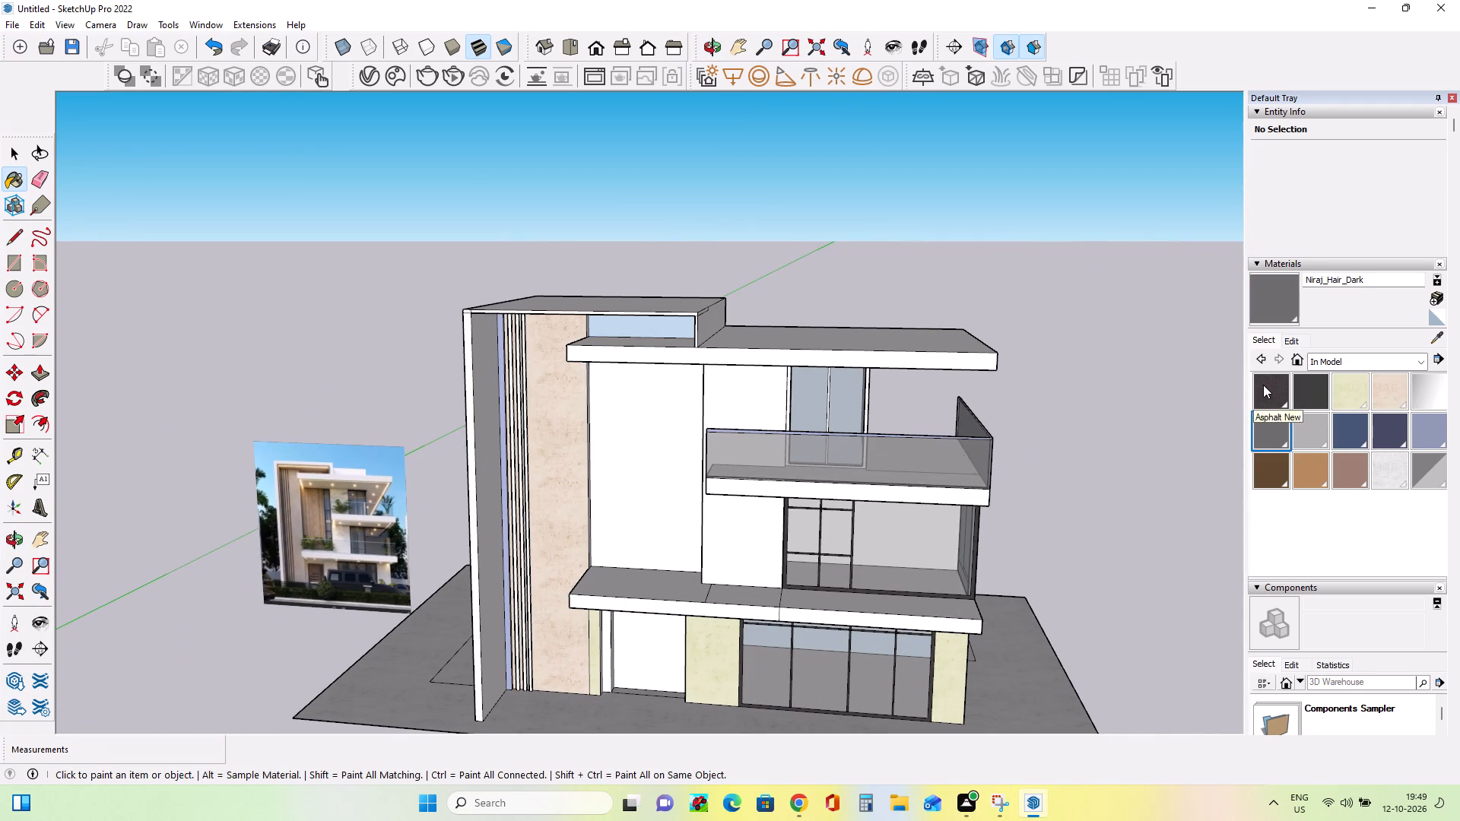
click(1263, 385)
scroll(557, 547, up, 13)
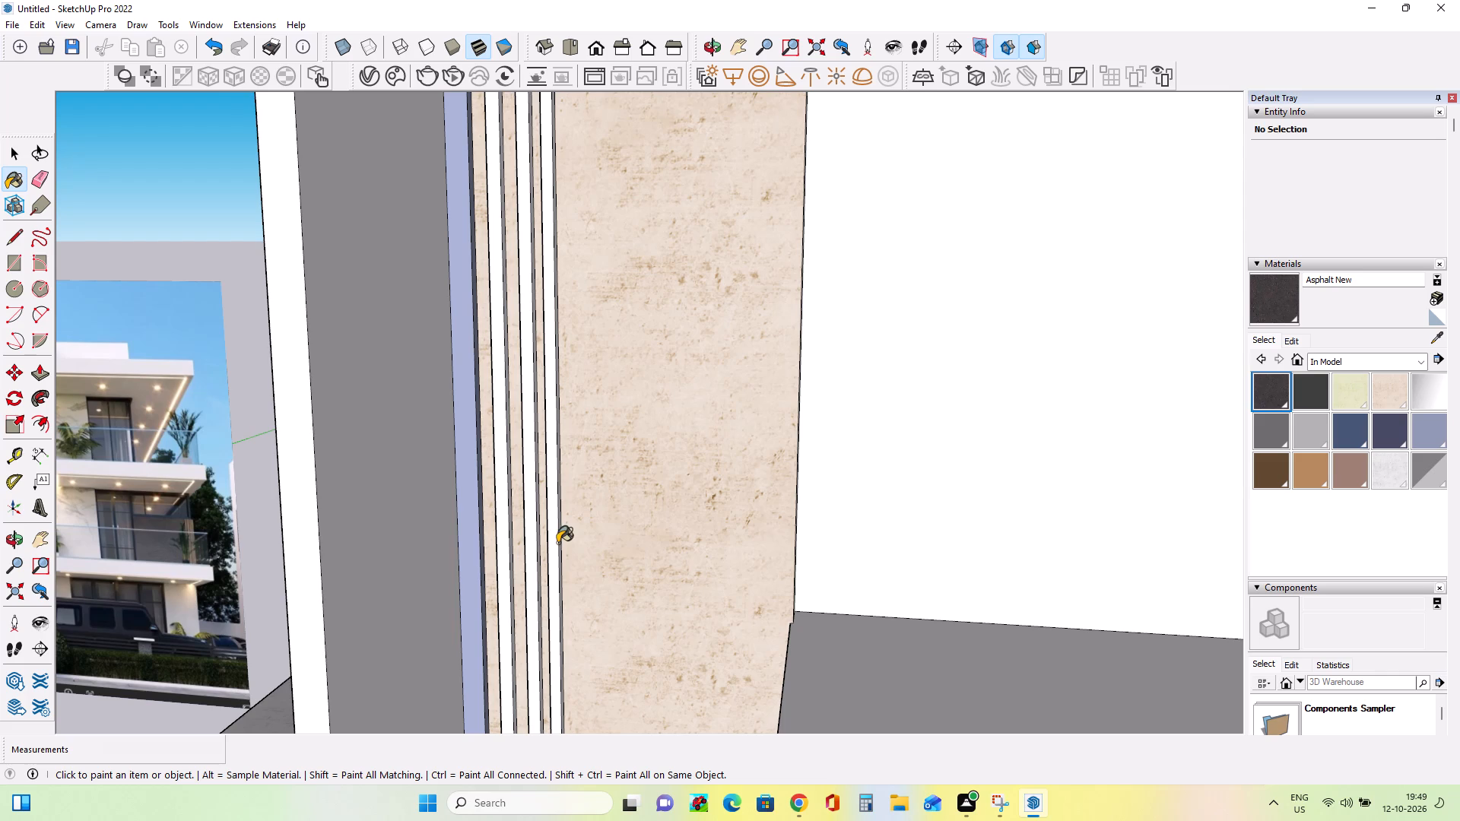
click(555, 542)
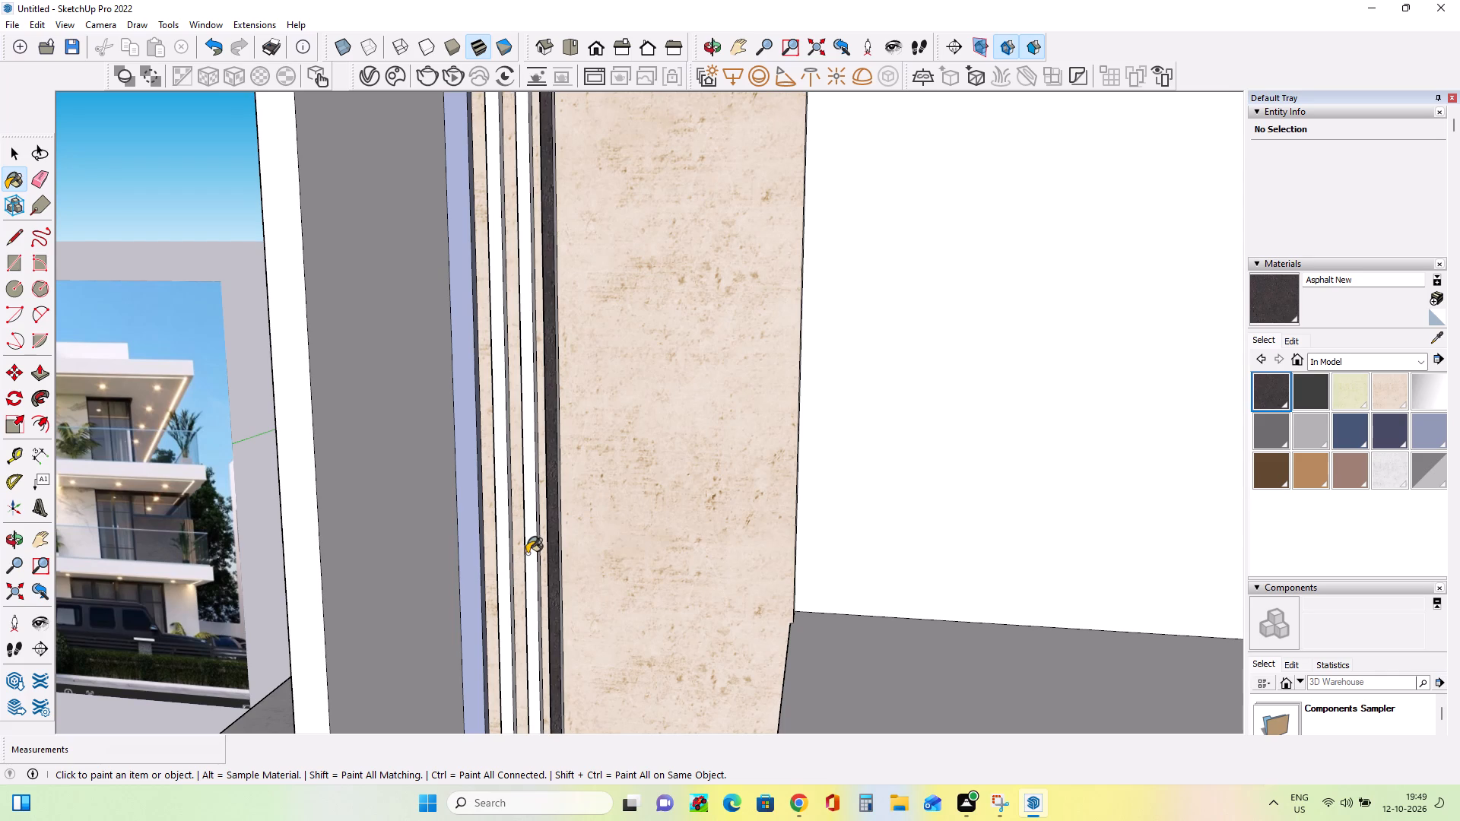
middle_drag(623, 556, 721, 561)
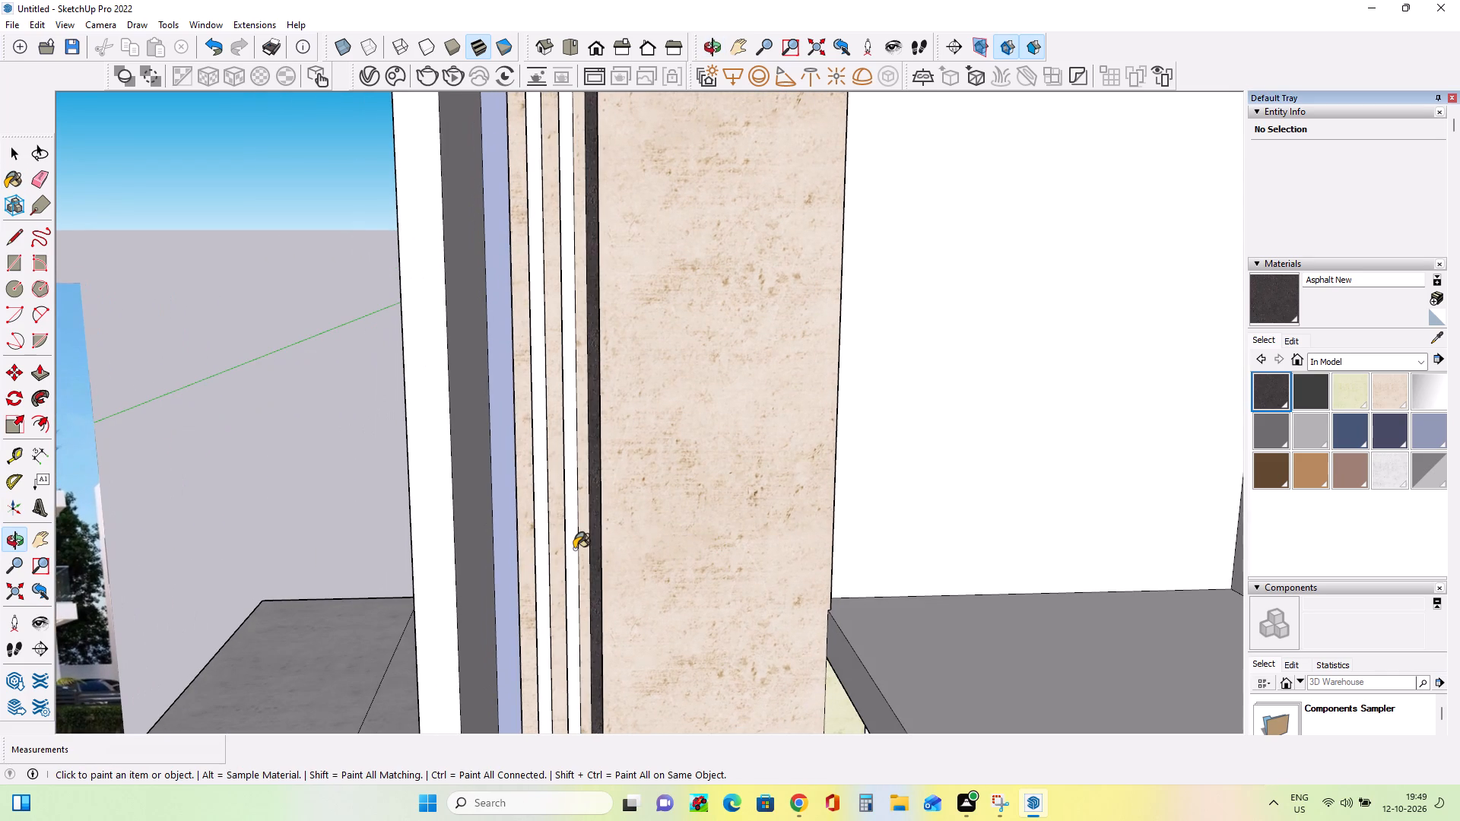
click(574, 549)
click(540, 550)
scroll(572, 555, down, 11)
click(572, 555)
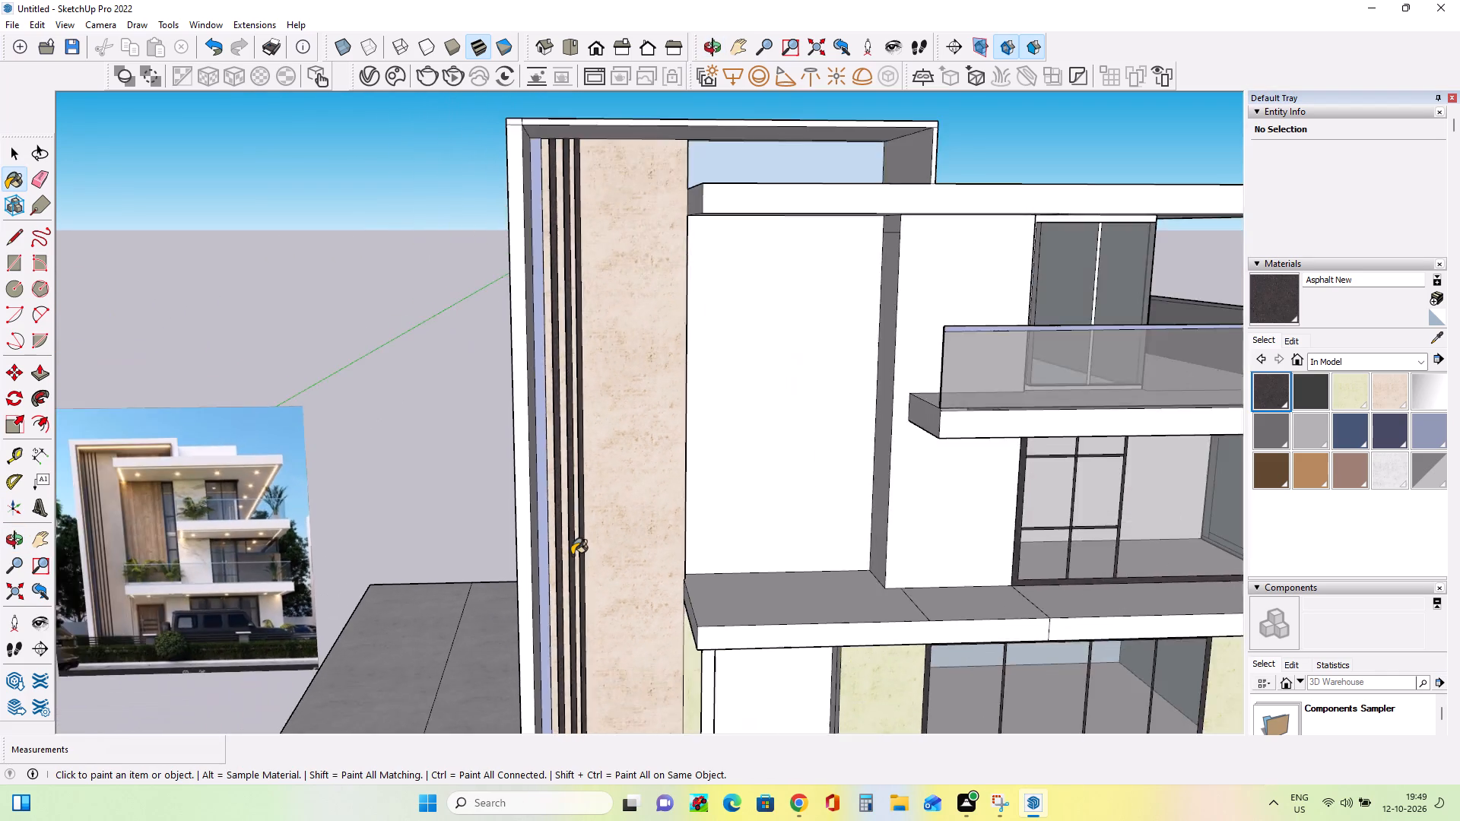
Examine the whole facade and compare its middle wall with the wood panel and narrow window in the reference image.
scroll(572, 555, down, 6)
drag(572, 555, 650, 572)
middle_drag(724, 579, 626, 571)
scroll(658, 558, up, 3)
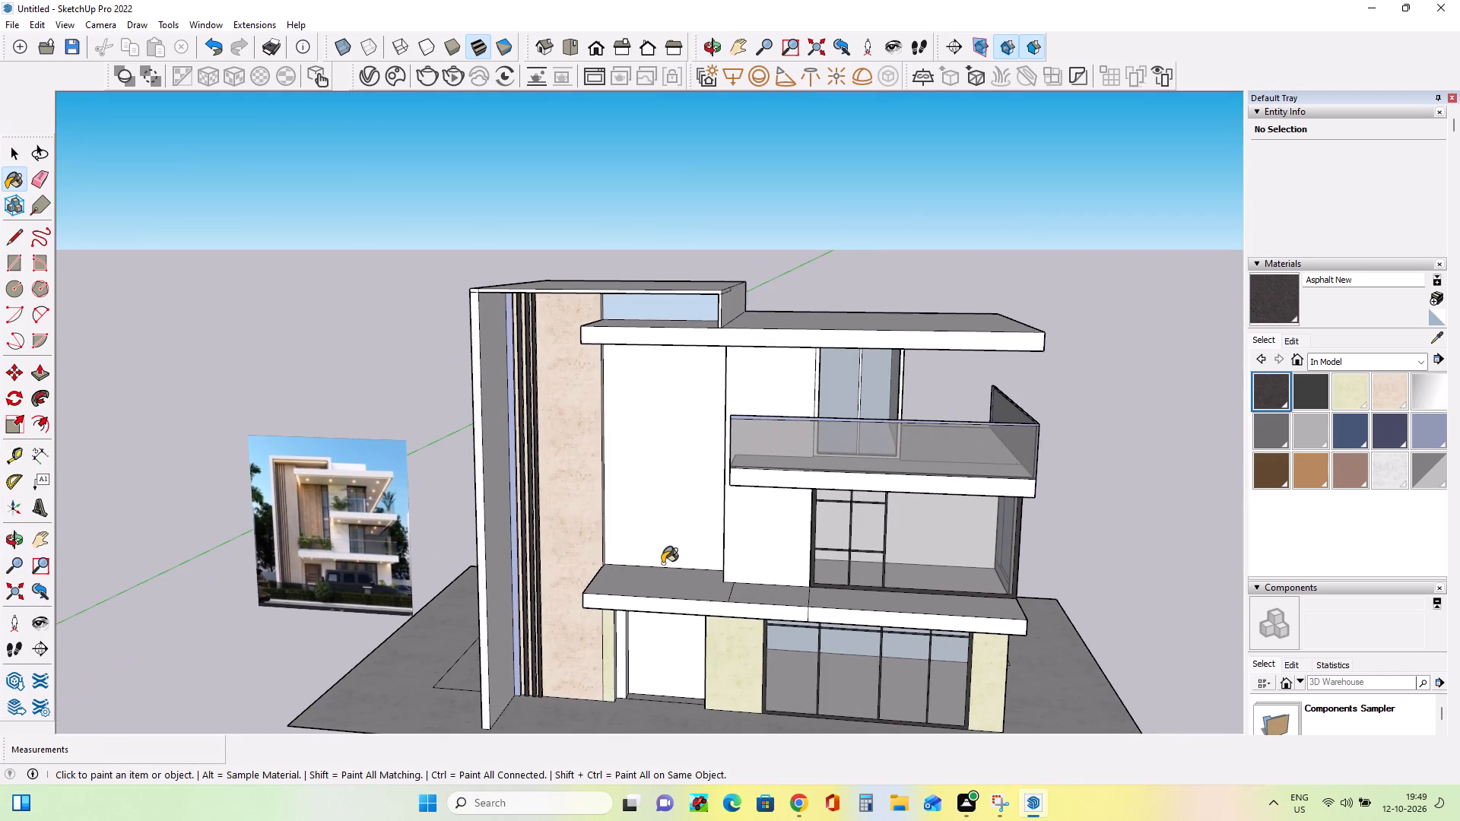
middle_drag(760, 642, 777, 612)
scroll(706, 639, up, 3)
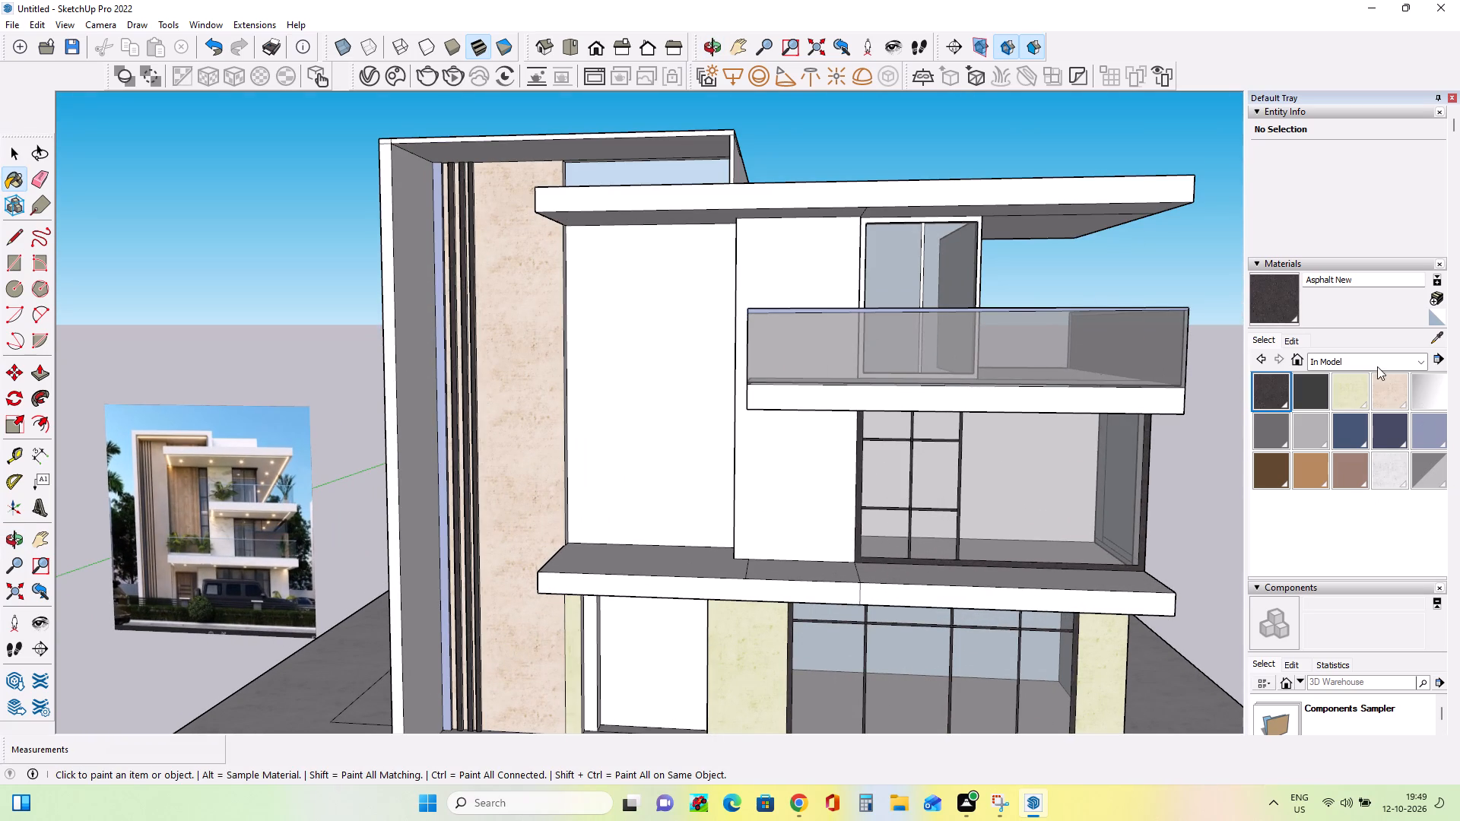
scroll(1370, 368, down, 3)
scroll(939, 544, down, 4)
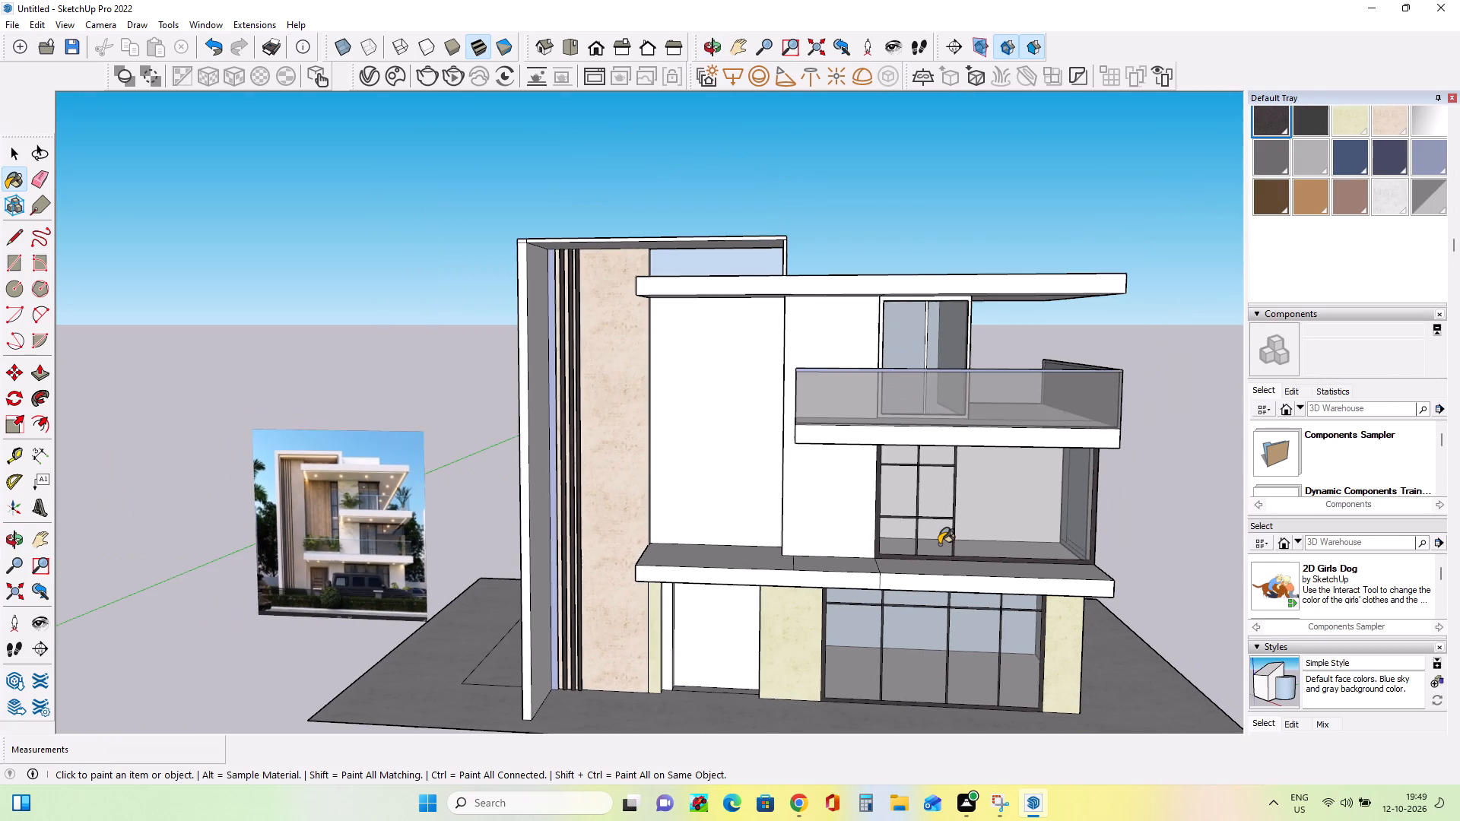
middle_drag(944, 554, 973, 616)
scroll(309, 487, up, 5)
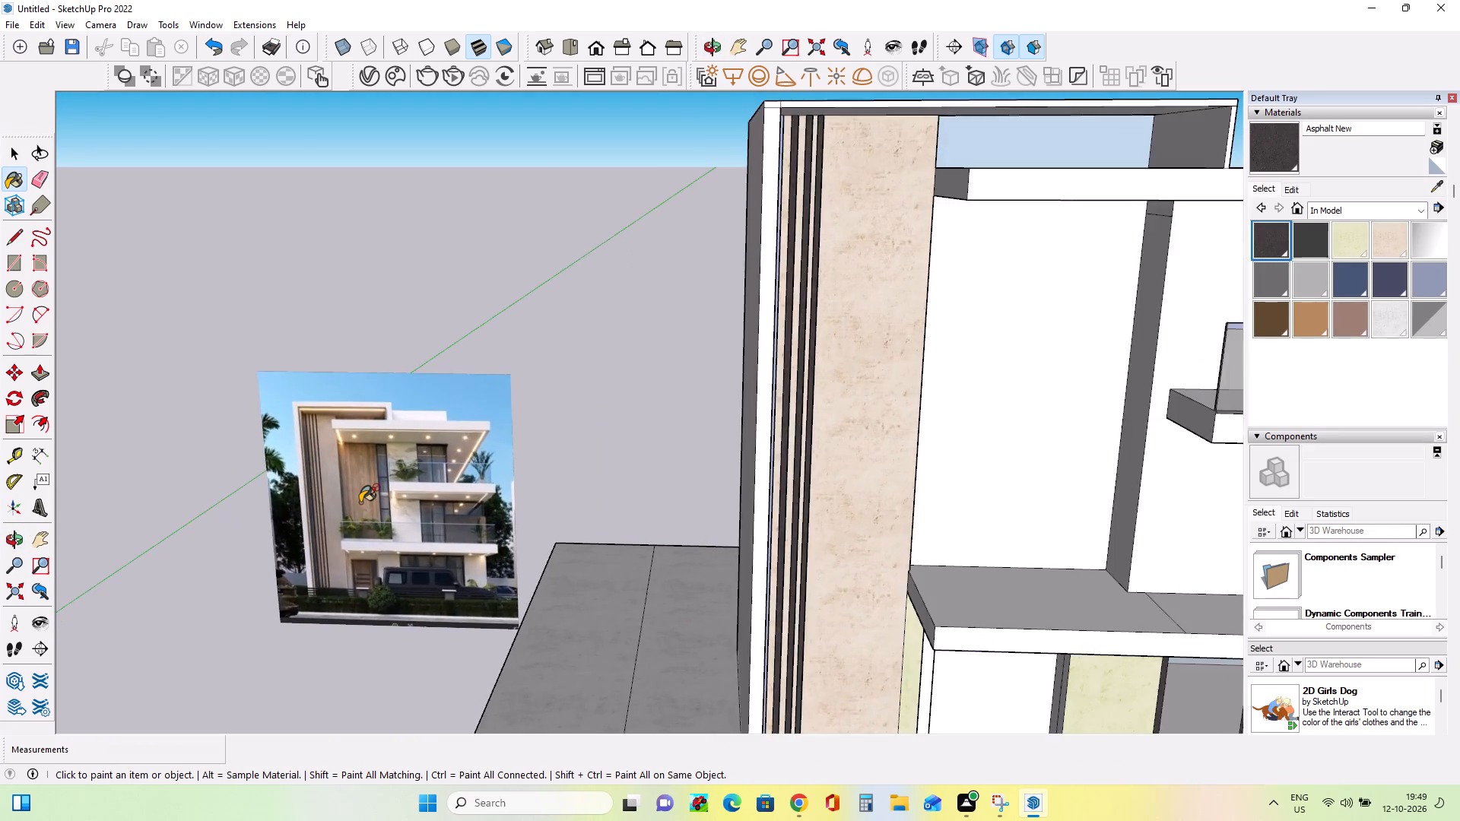
scroll(362, 502, up, 16)
scroll(367, 498, down, 4)
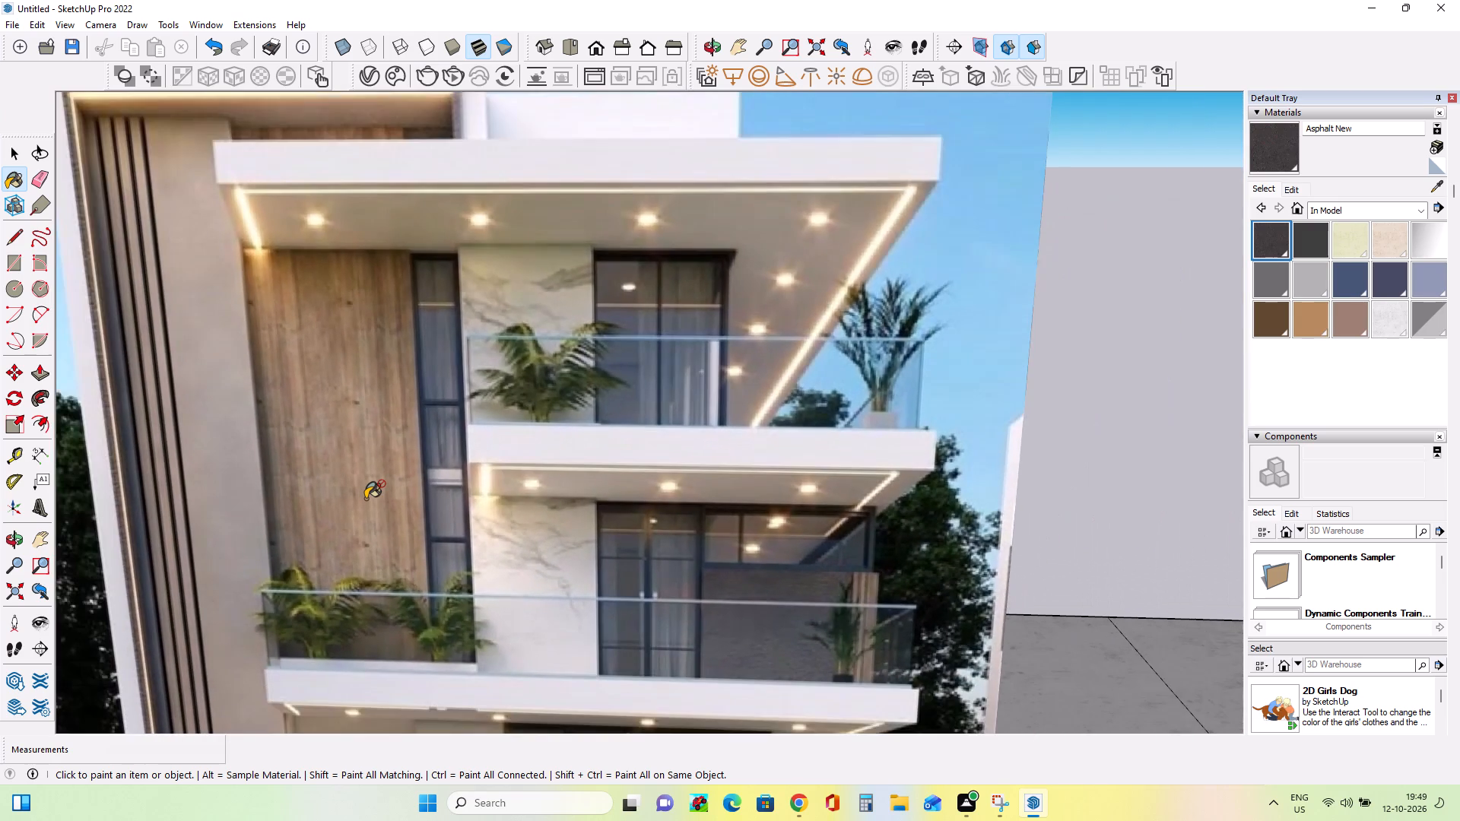
scroll(367, 498, down, 15)
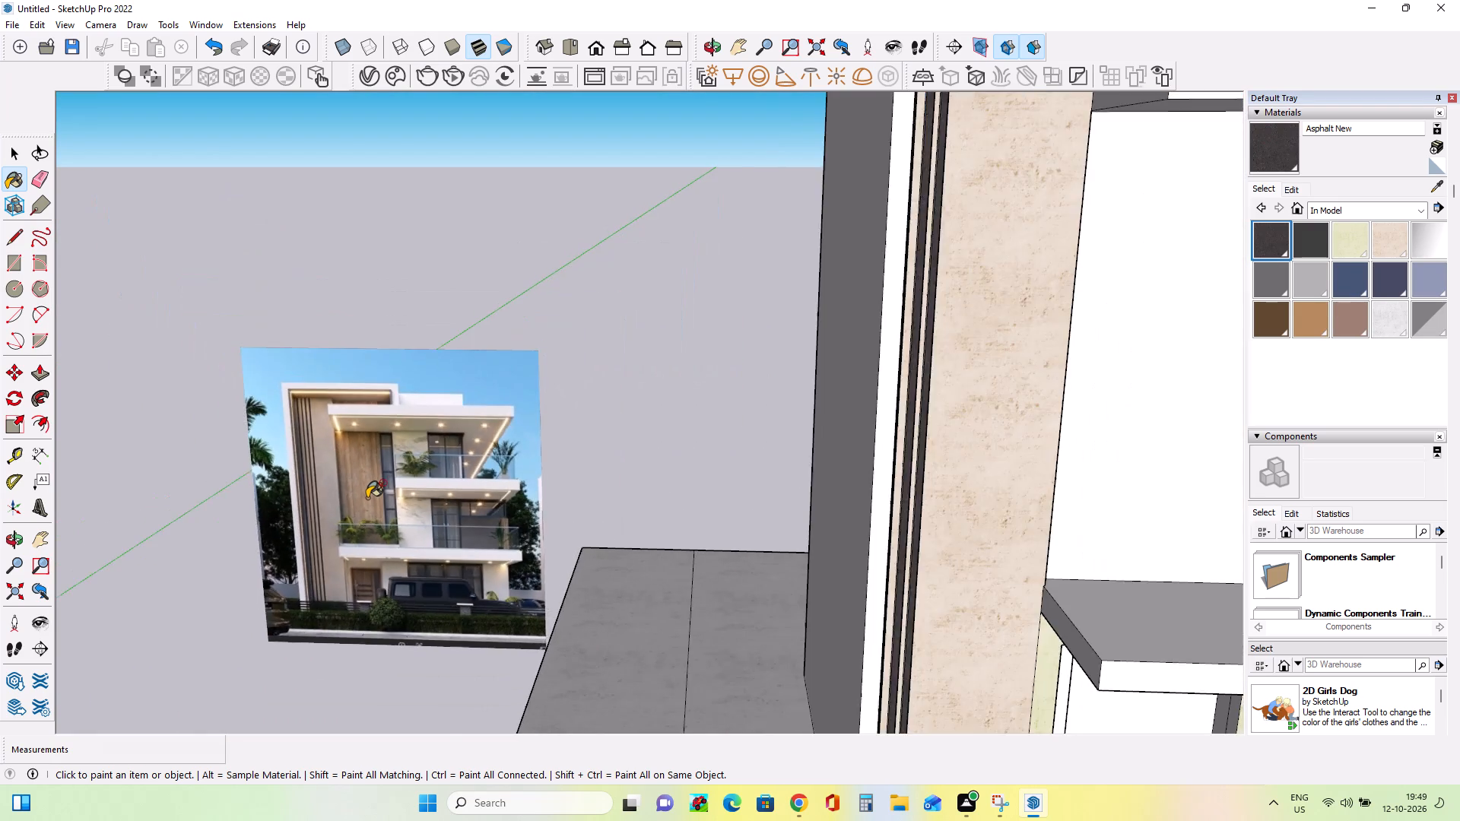
scroll(369, 497, down, 3)
middle_drag(666, 499, 670, 492)
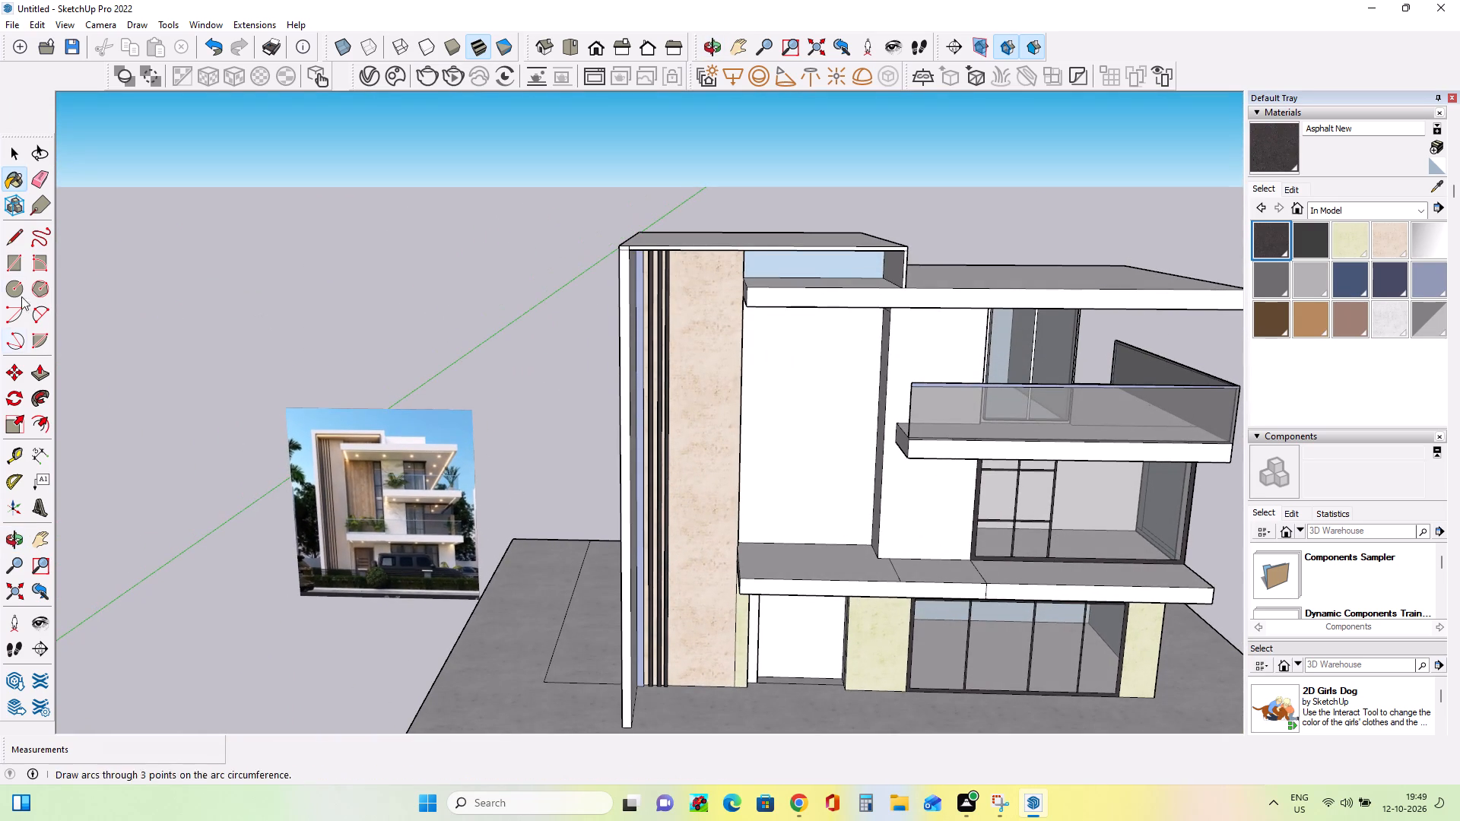
Draw a rectangle about 9 9/16" wide and 7' 5 7/16" tall at the middle wall's inner corner, from the first-floor slab to the frame's top underside.
click(11, 271)
middle_drag(830, 522, 833, 546)
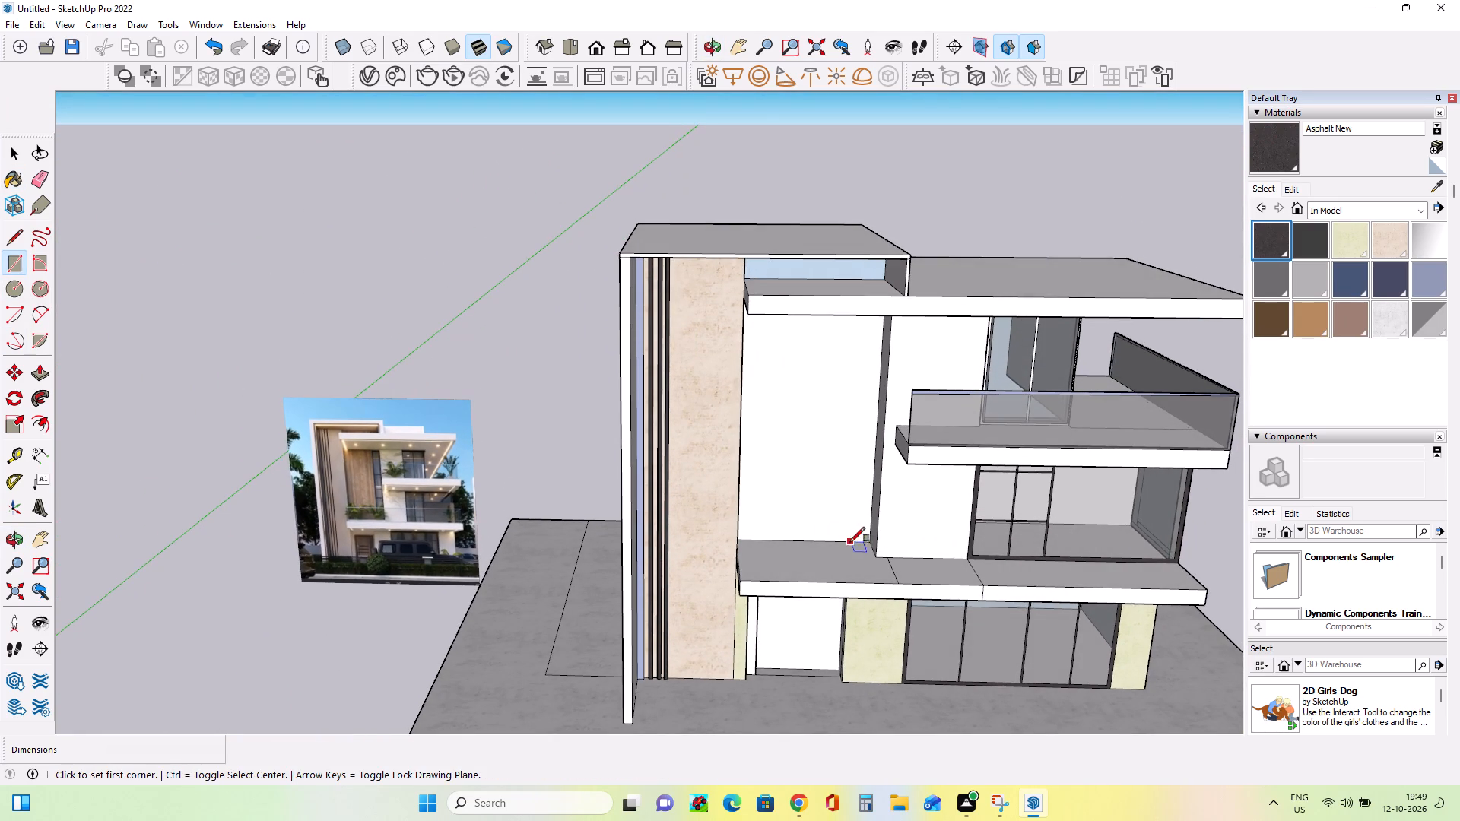
click(867, 535)
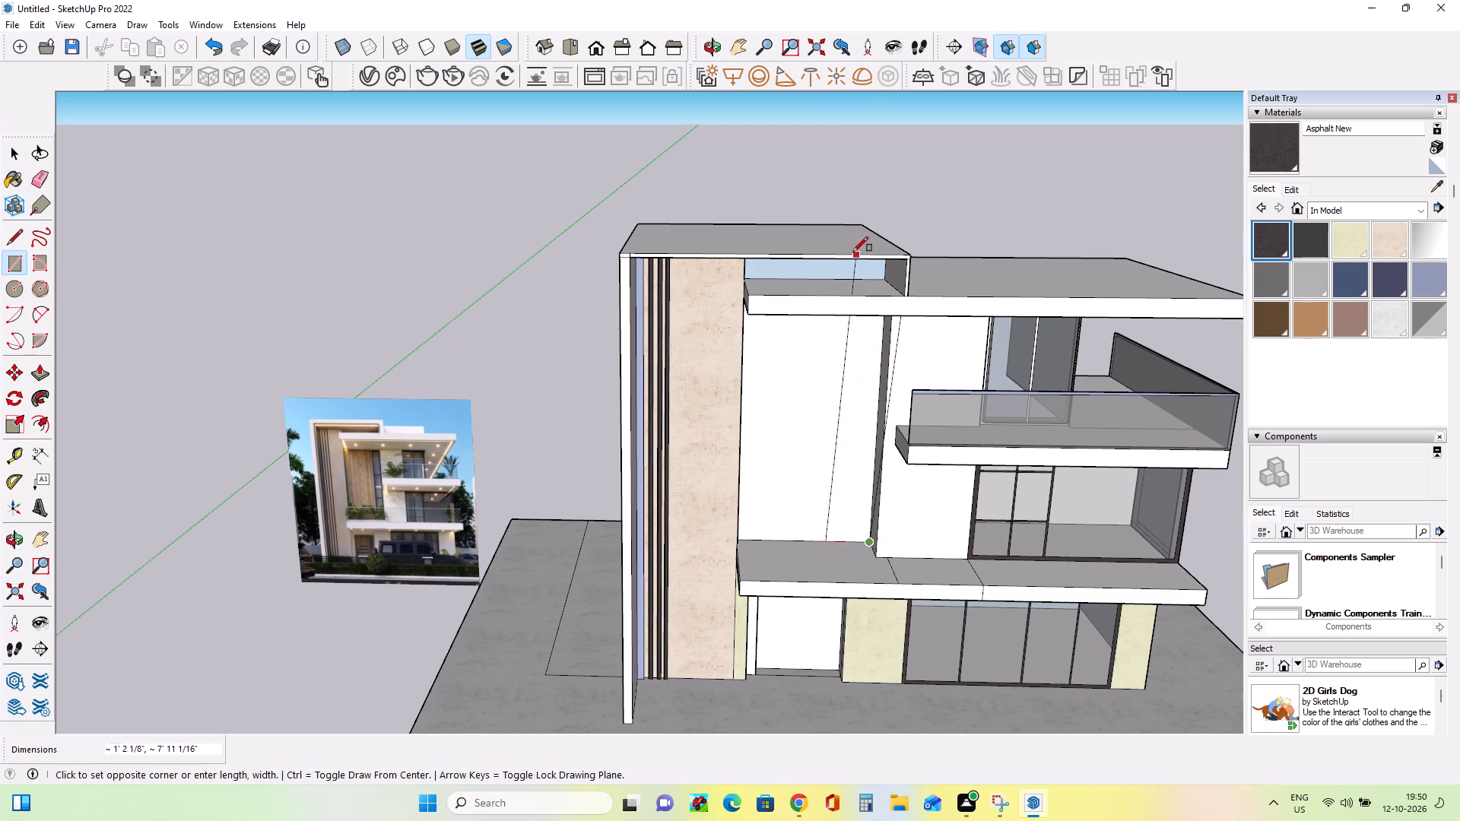
scroll(849, 271, up, 3)
middle_drag(848, 270, 833, 224)
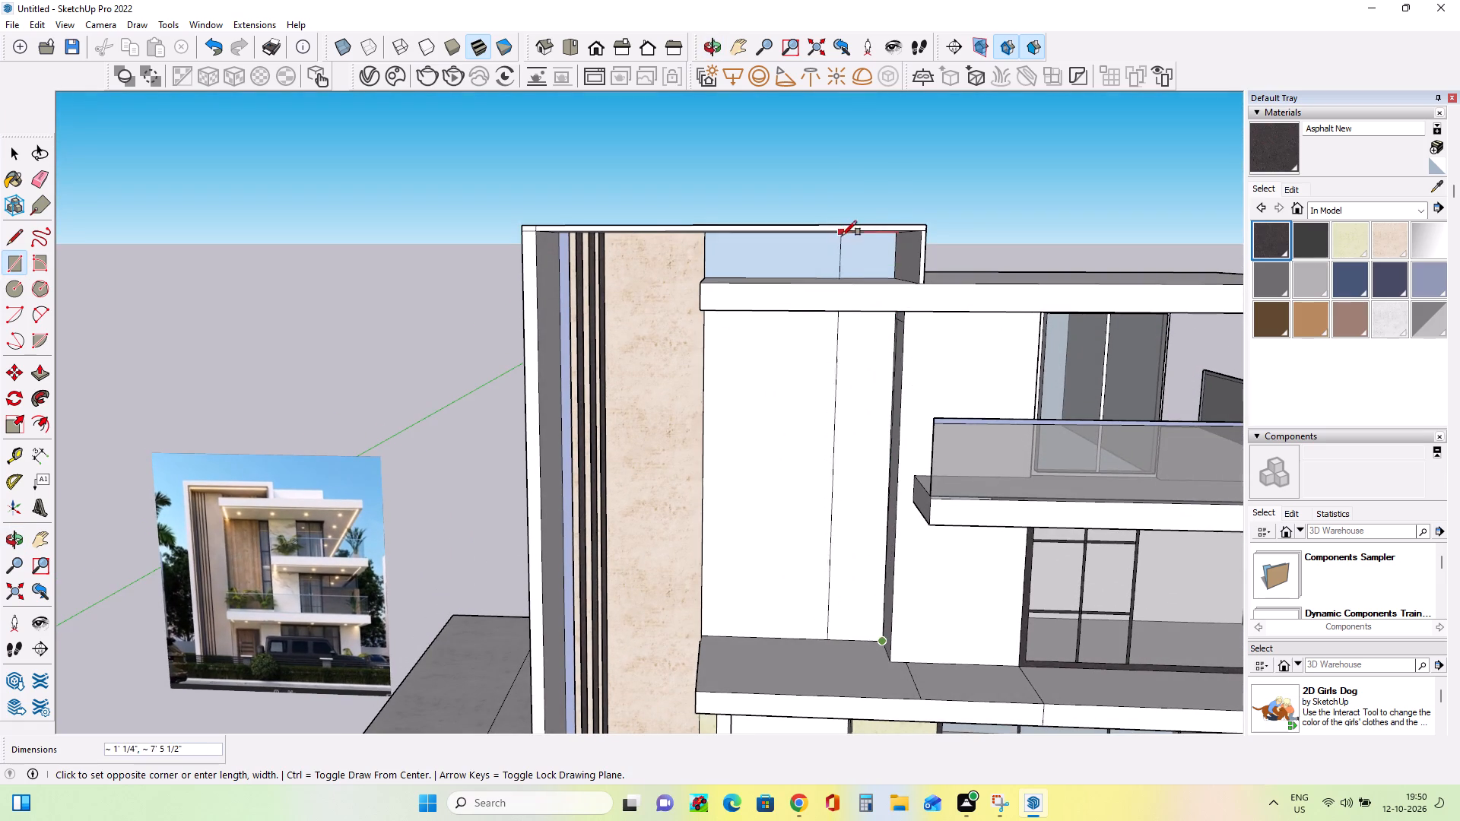
middle_drag(849, 243, 781, 232)
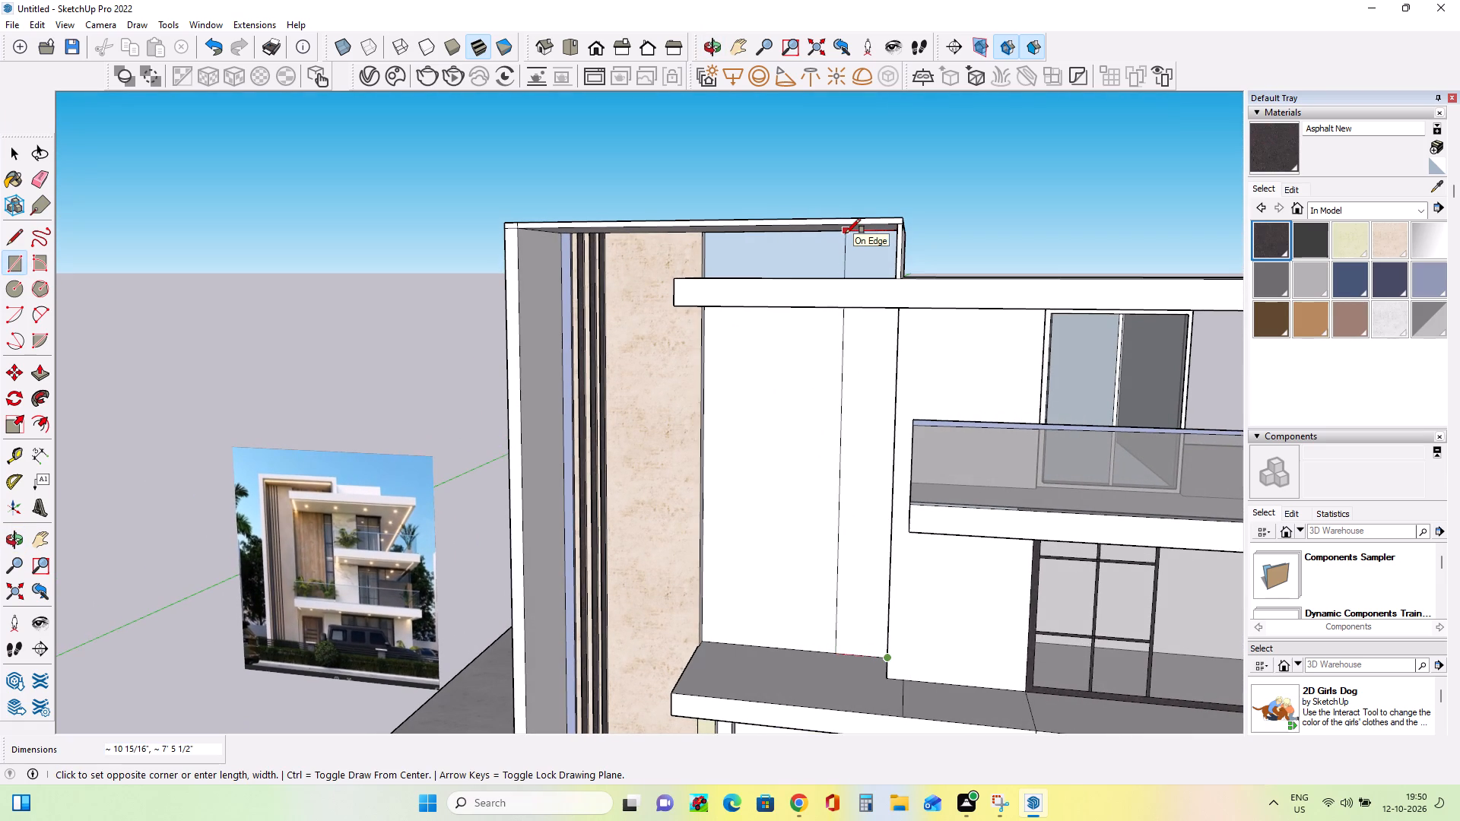
scroll(846, 233, up, 8)
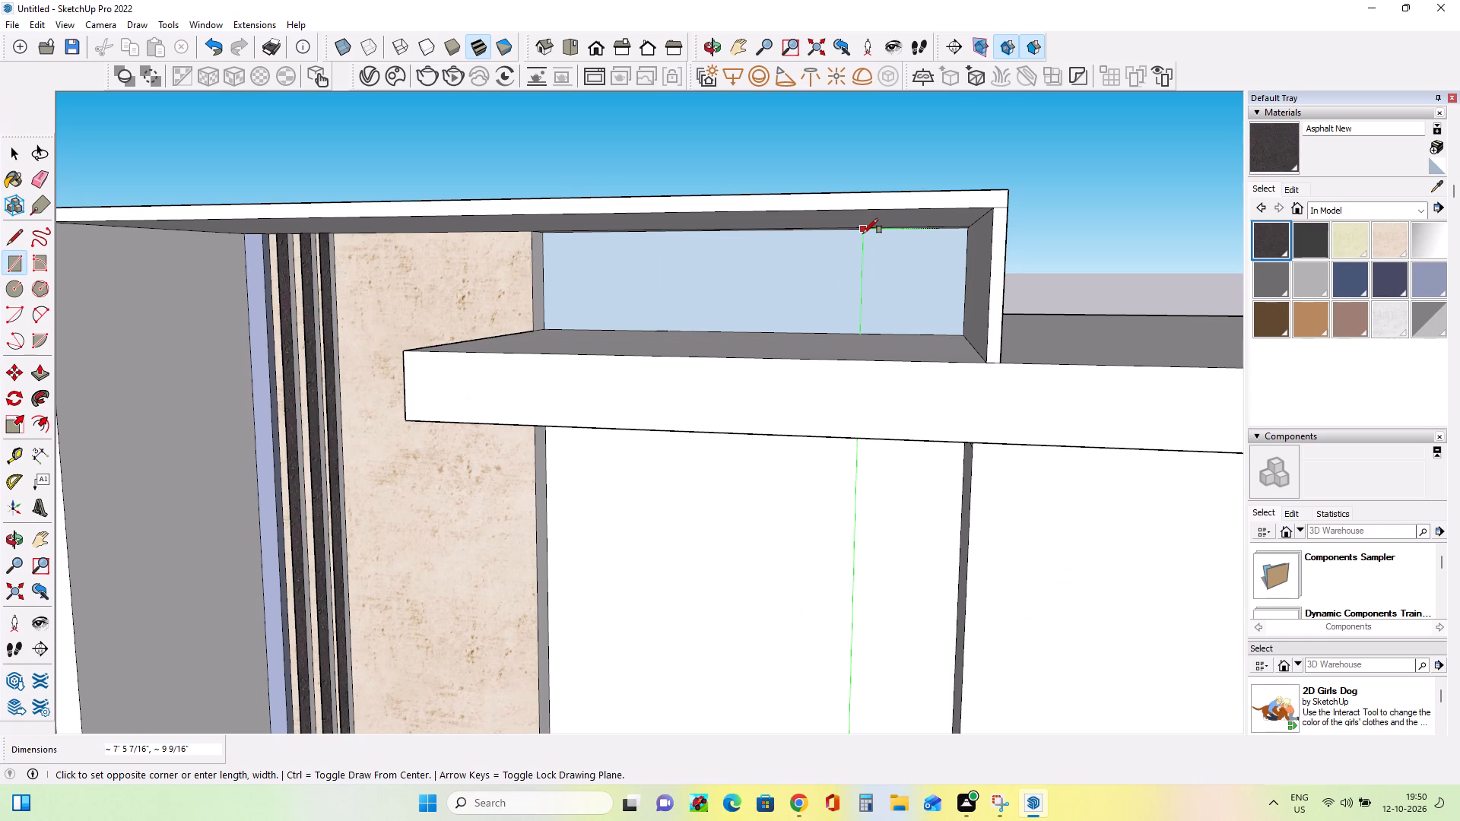
click(863, 233)
scroll(876, 354, down, 11)
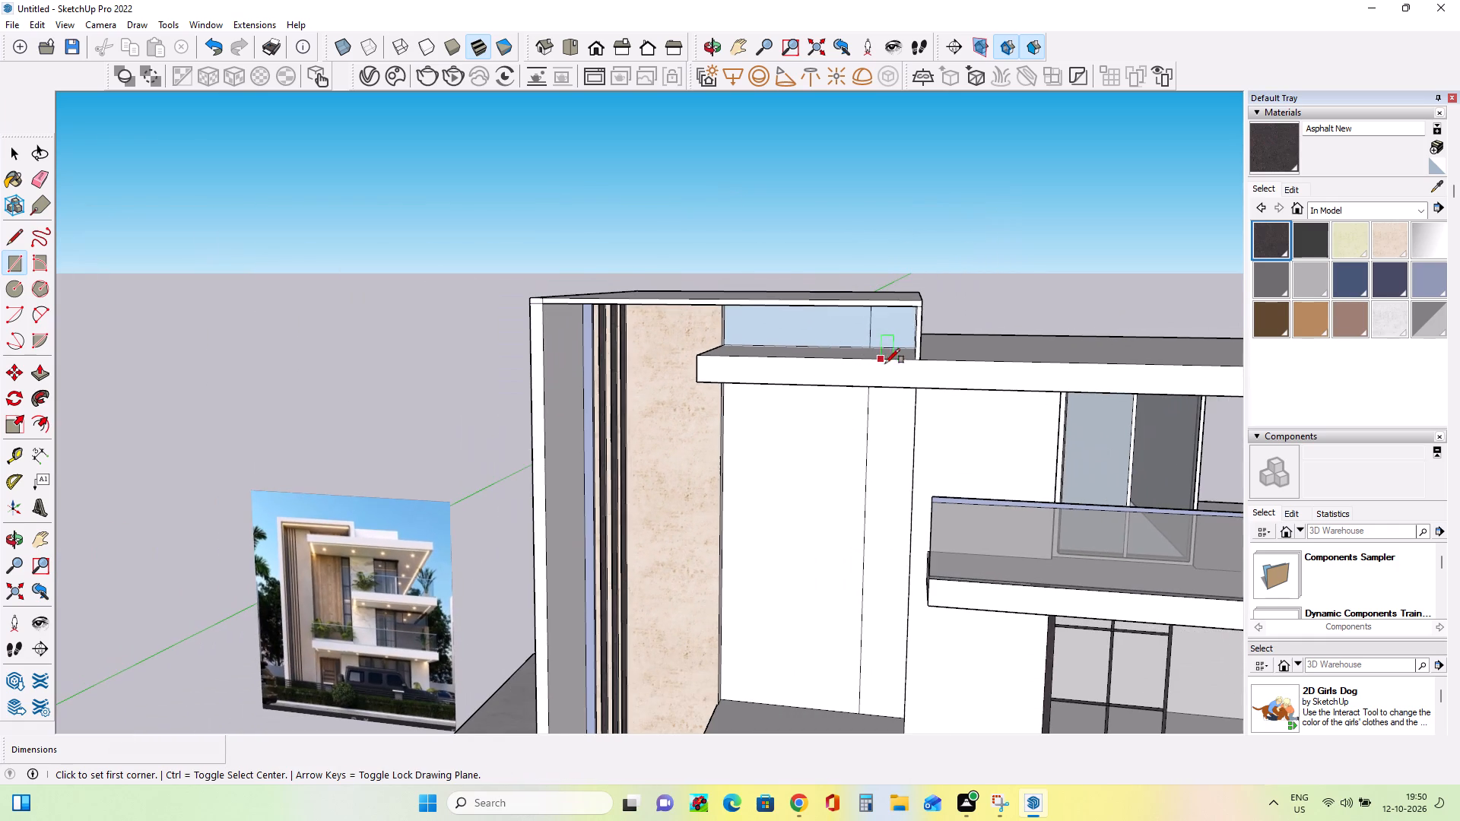
Offset the tall narrow rectangle below the roof slab inward by about 13/16" to outline a window frame.
click(32, 423)
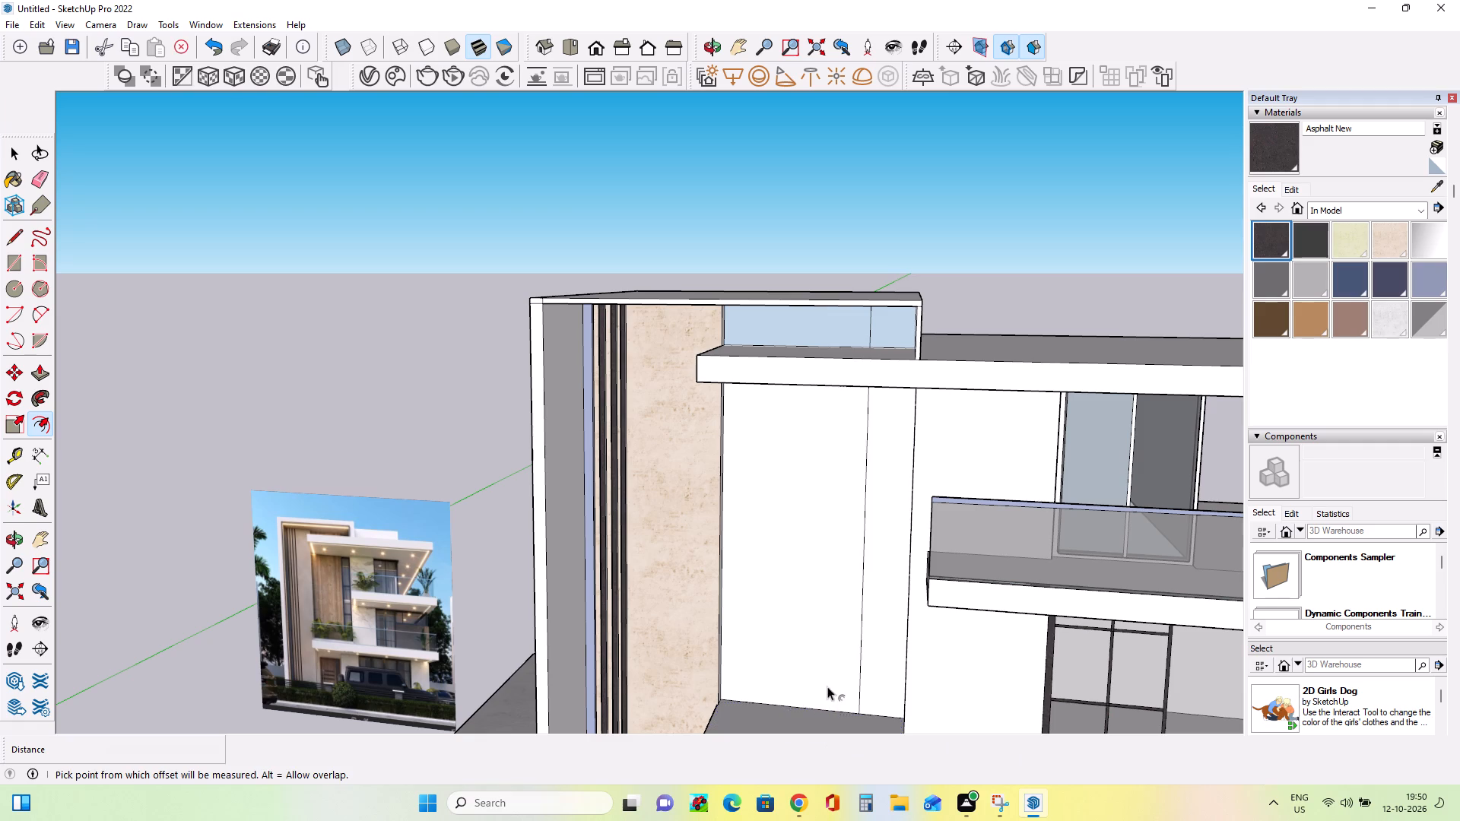
click(881, 558)
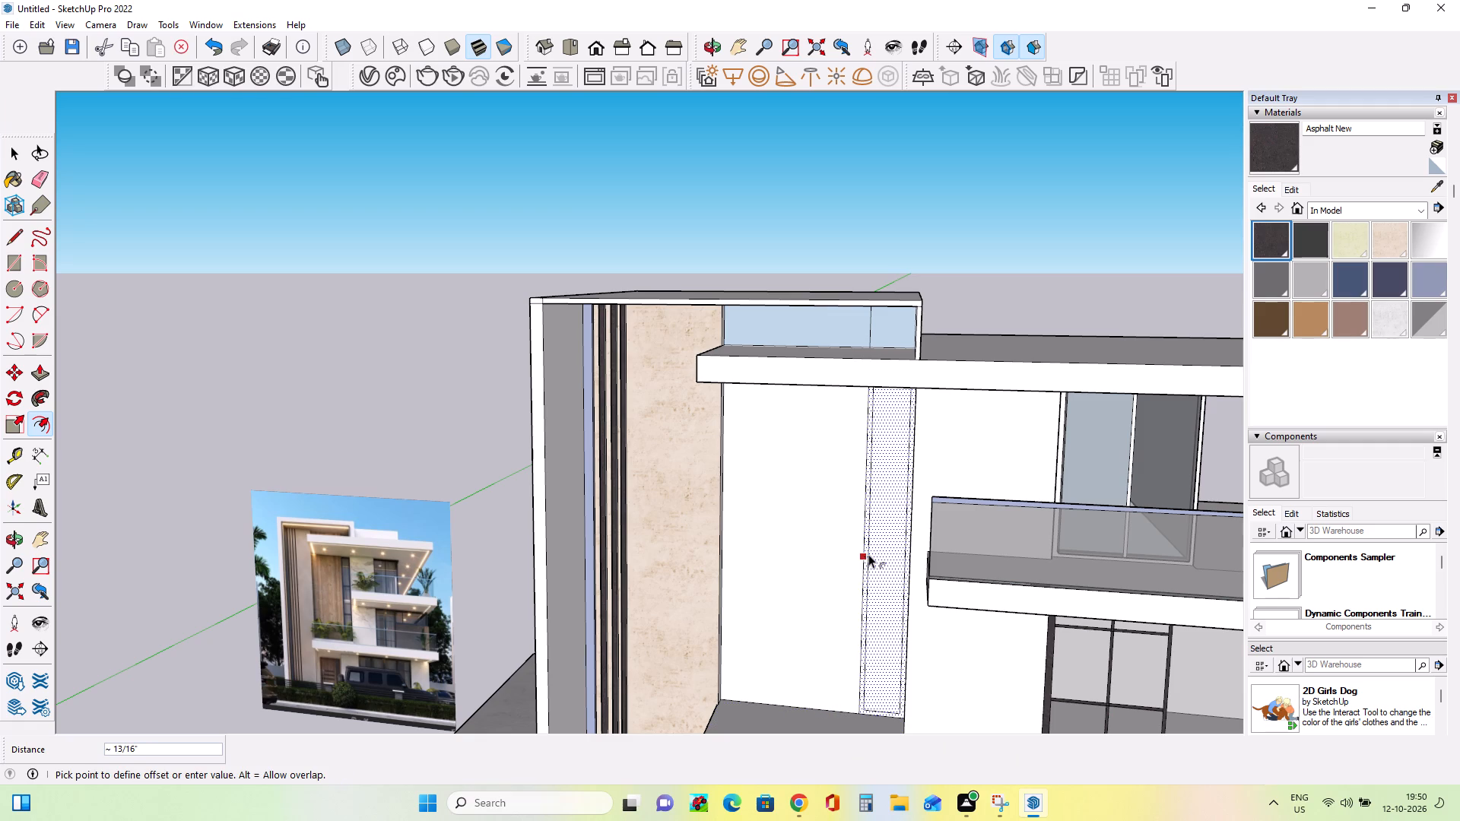
click(868, 554)
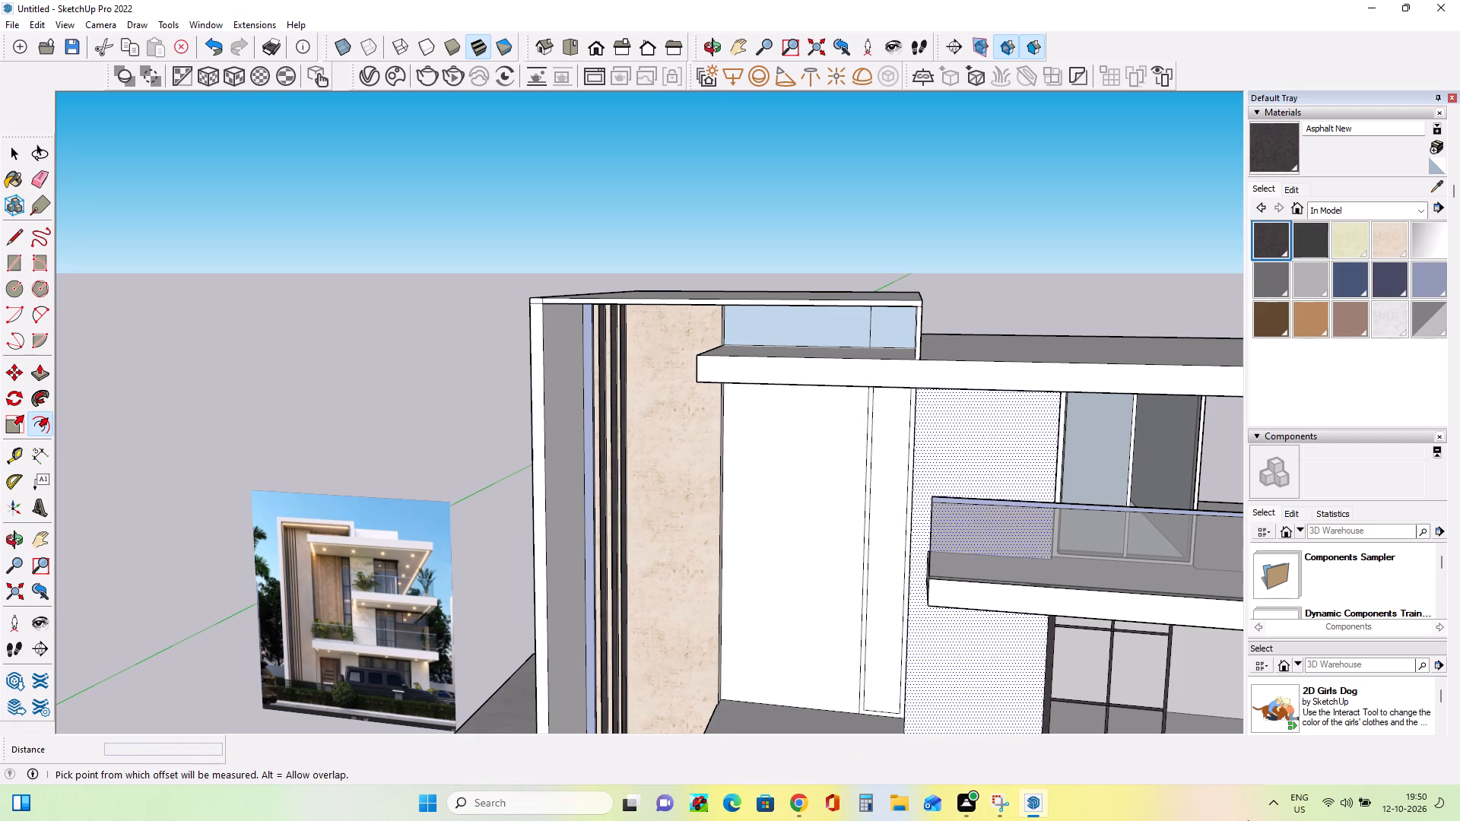
Offset the short window rectangle above the roof slab inward to form a thin frame, undoing the first oversized offset.
click(887, 325)
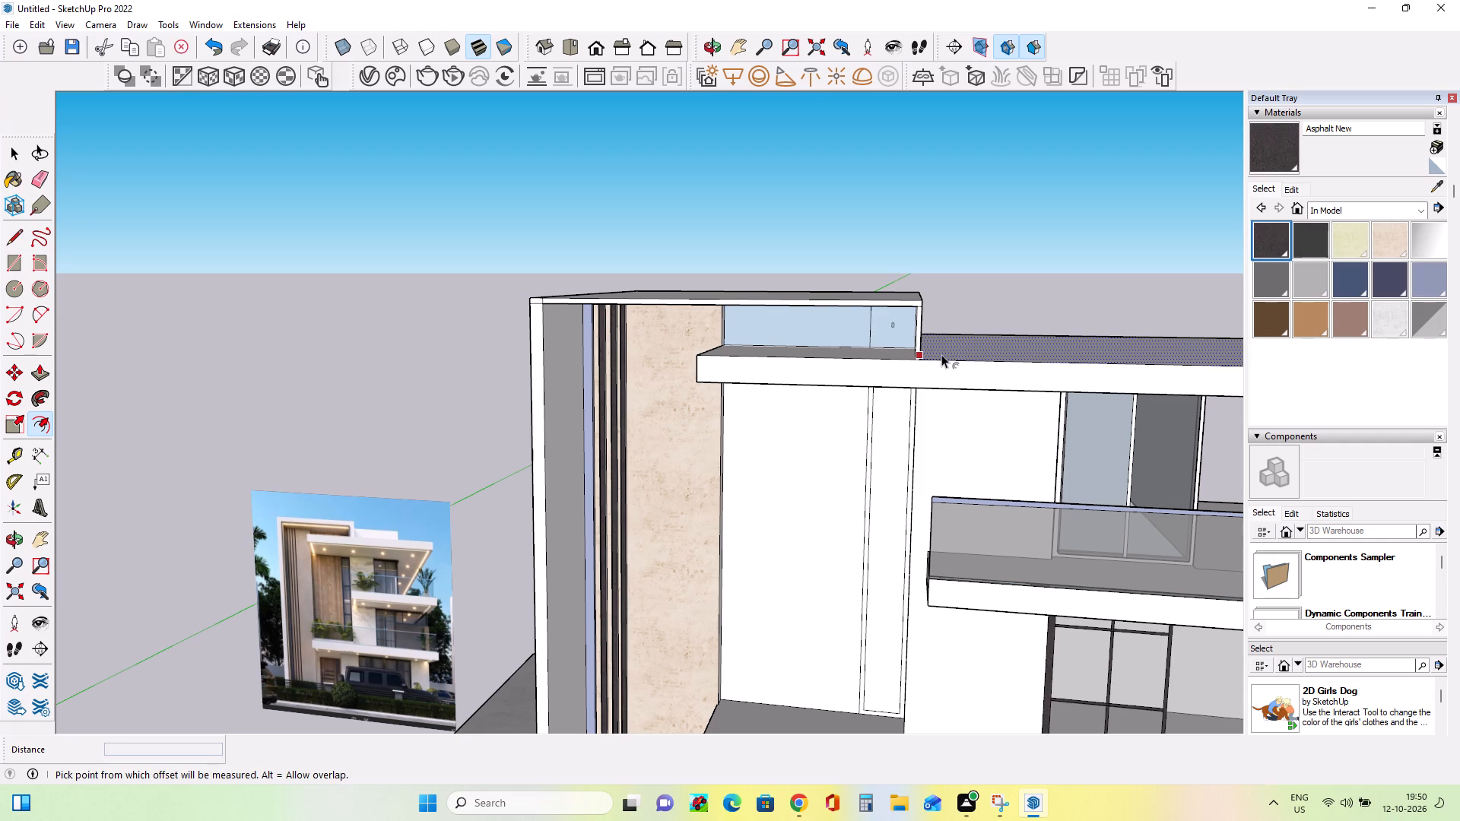
key(ctrl+z)
click(895, 328)
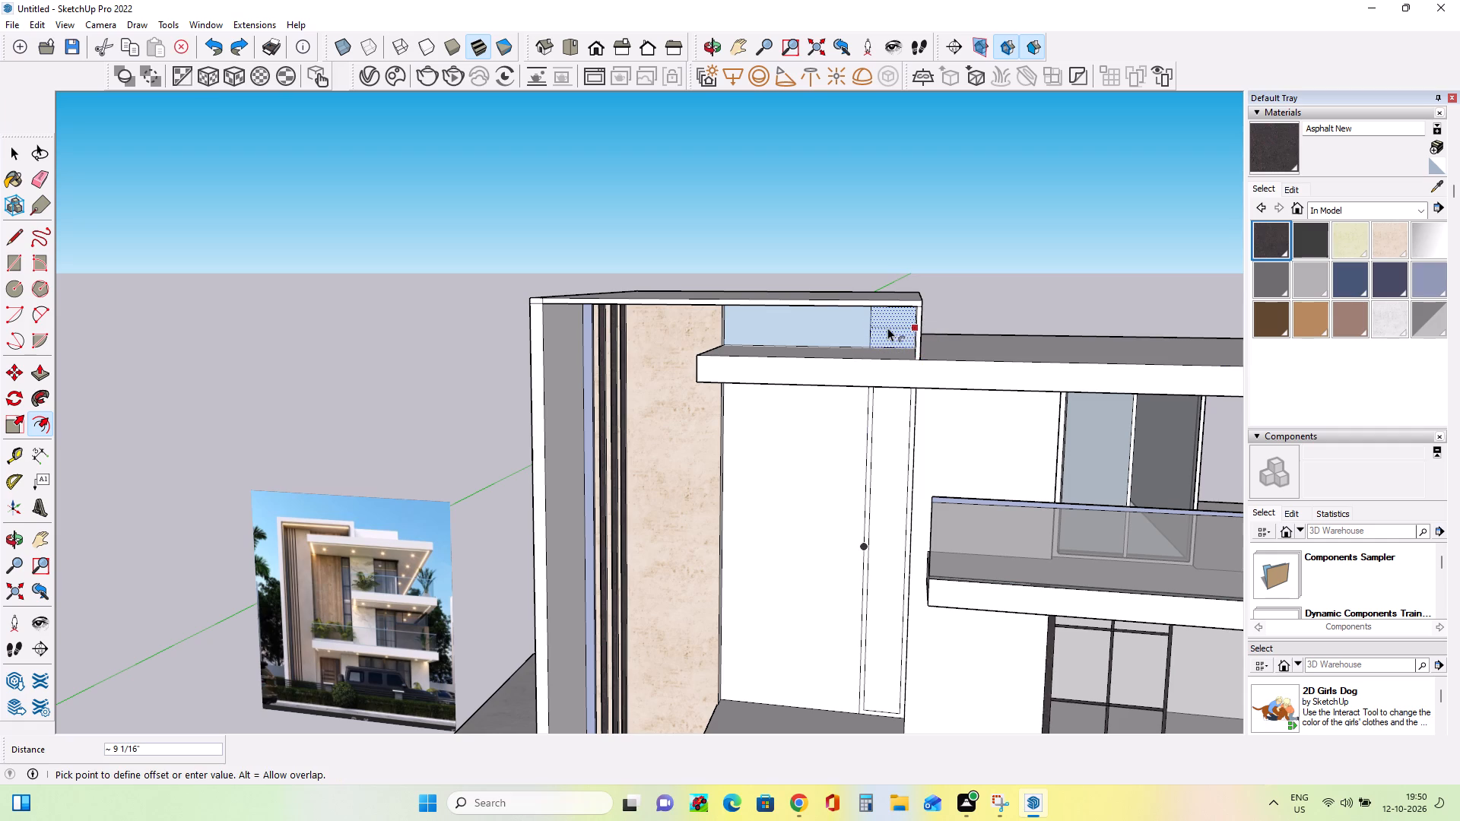
scroll(909, 322, up, 4)
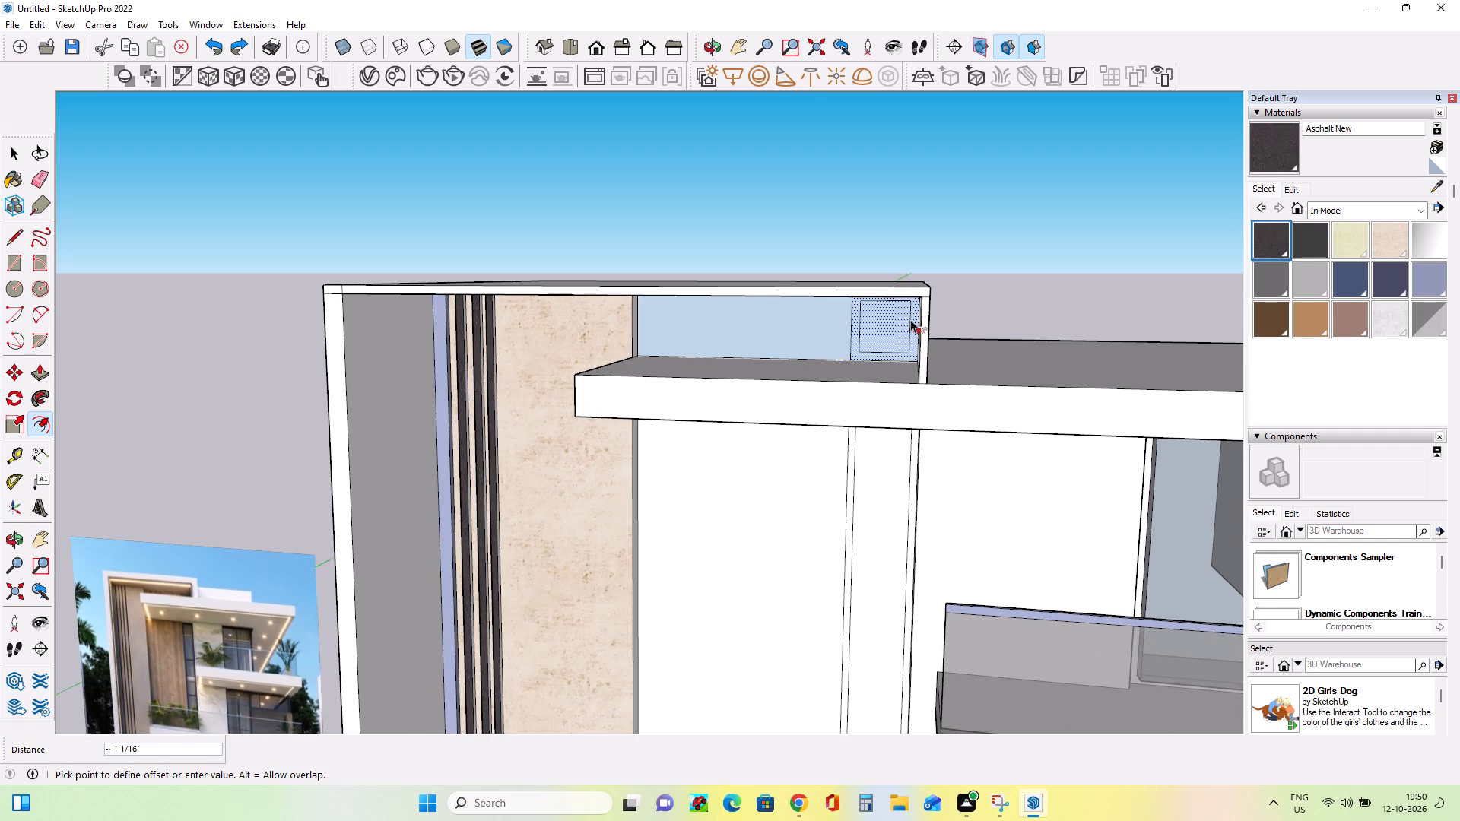
click(915, 317)
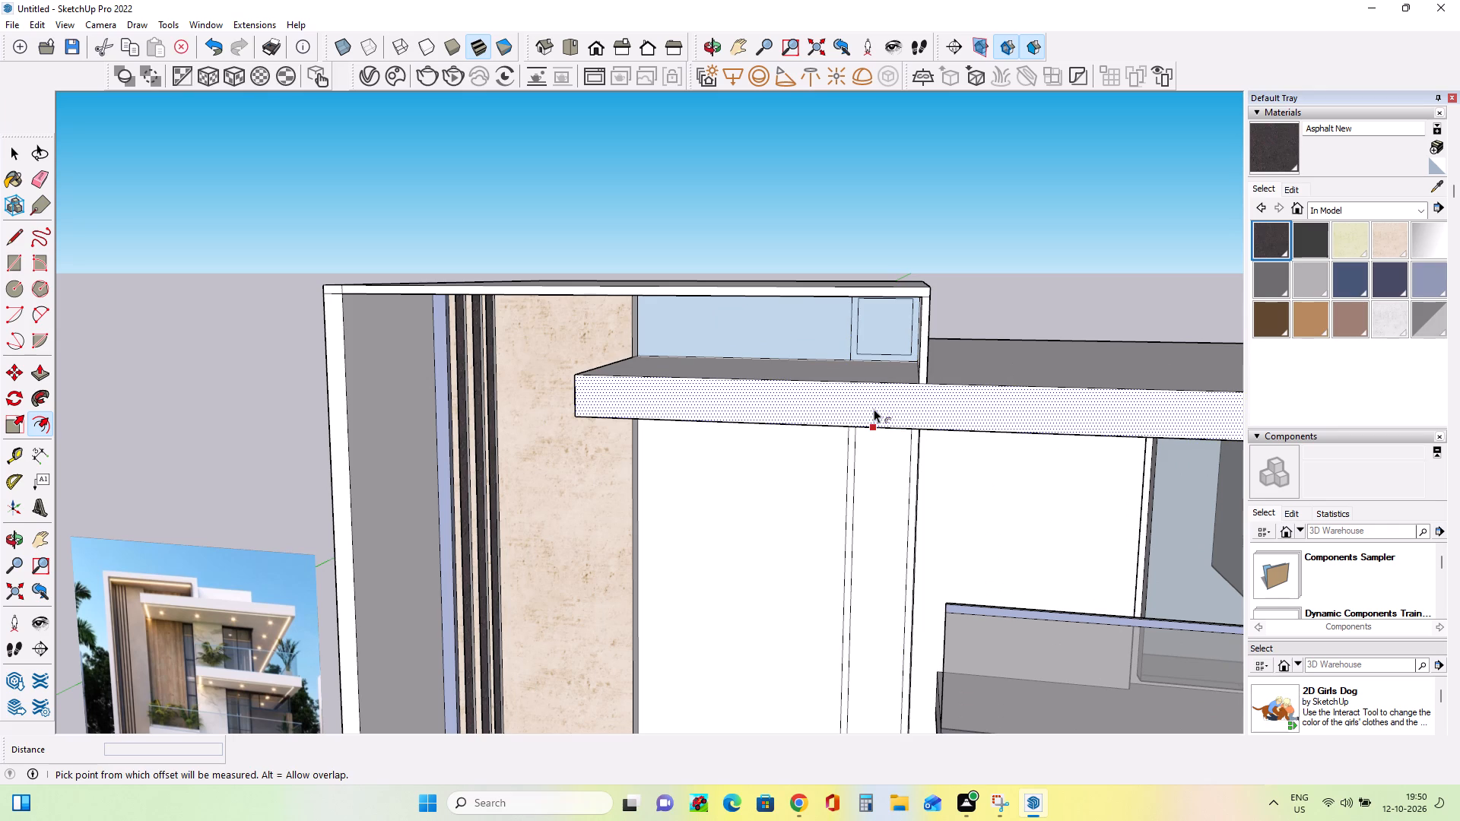
Undo the last offset and offset the short window rectangle above the roof slab inward by about 5/8".
key(ctrl+z)
click(887, 328)
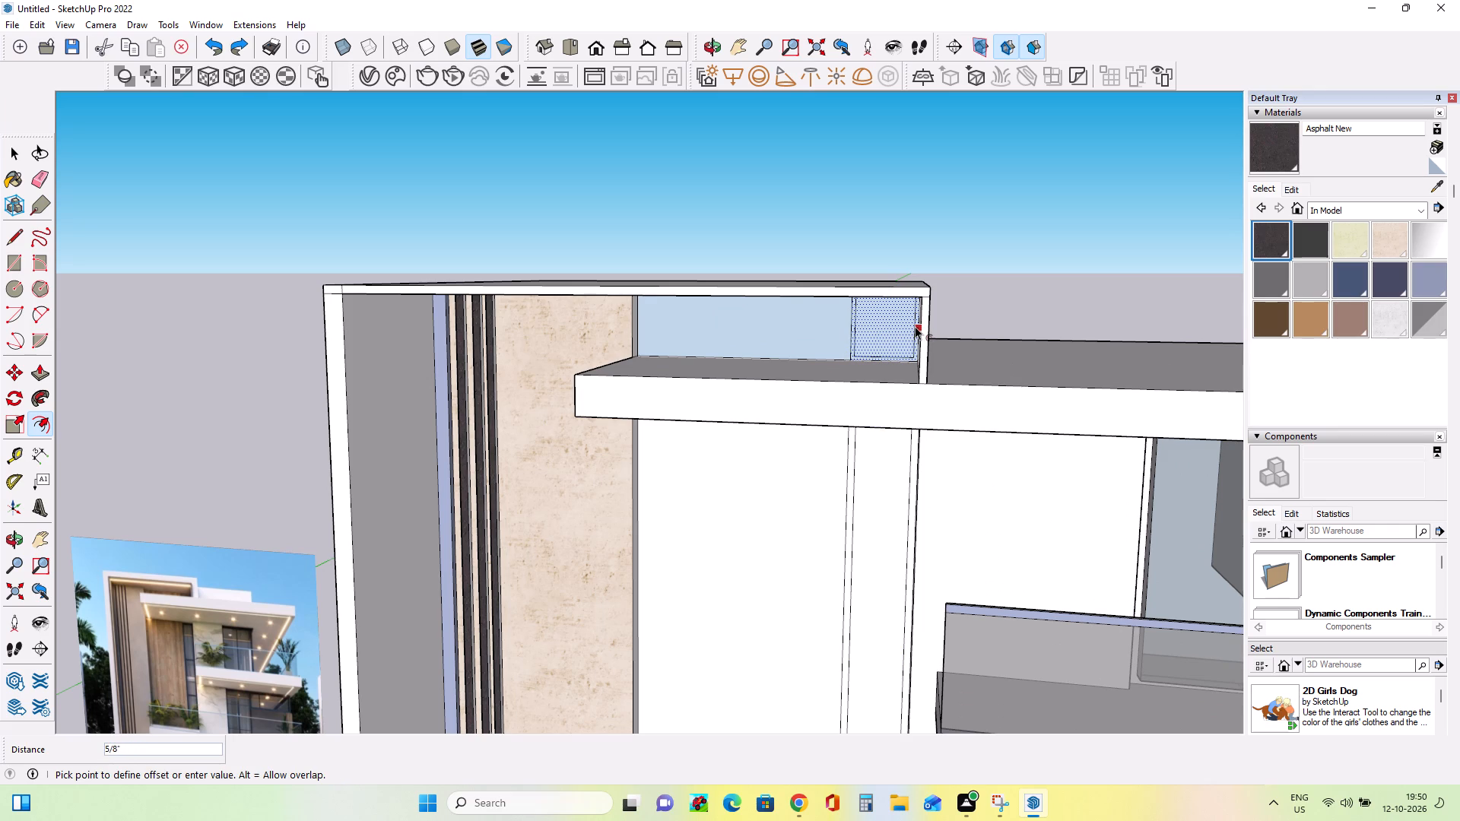
click(915, 326)
Paint the narrow window's frames below and above the roof slab with Asphalt New.
middle_drag(909, 448, 894, 419)
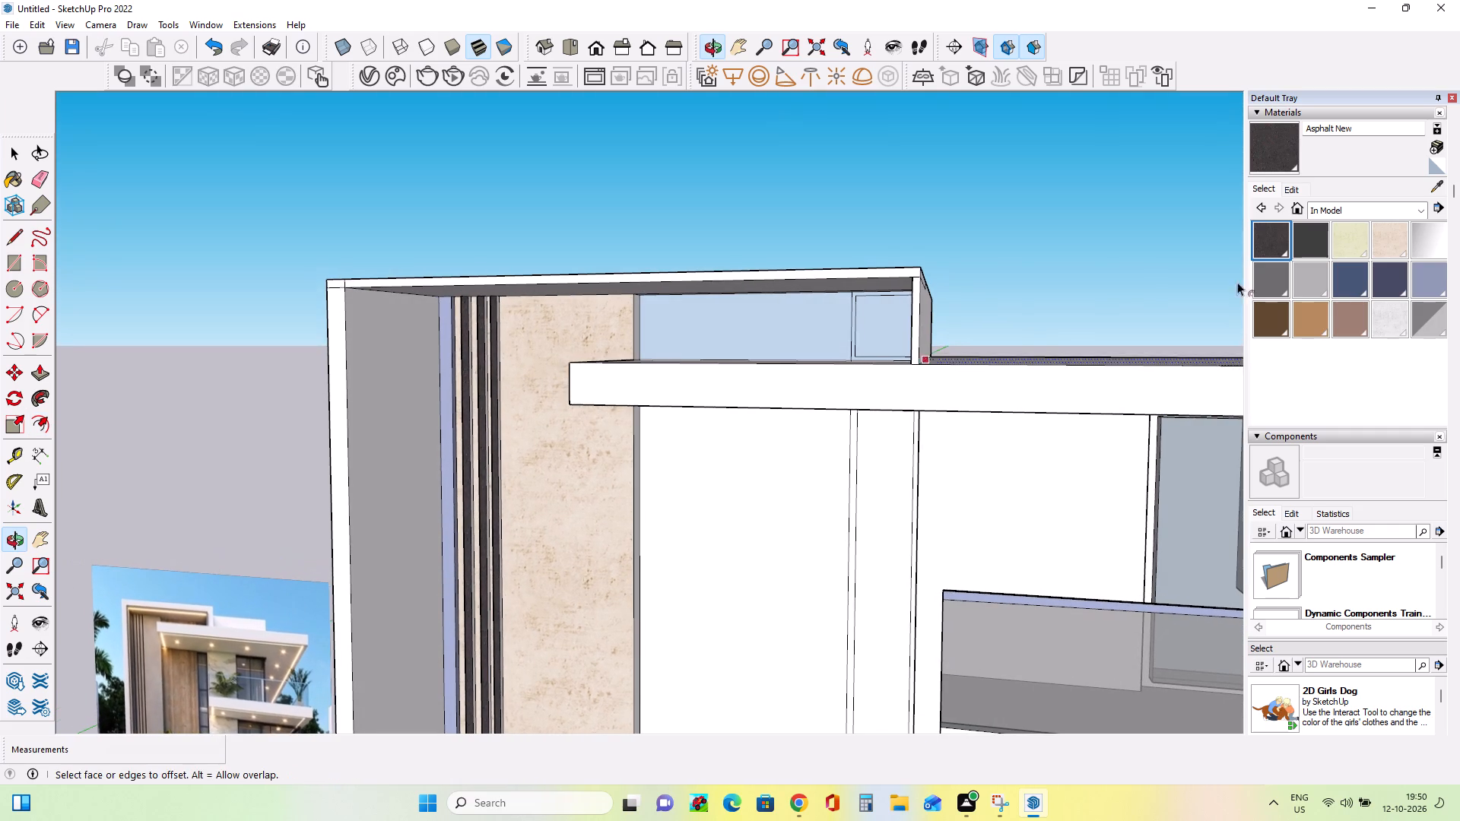
click(1271, 250)
scroll(858, 474, up, 3)
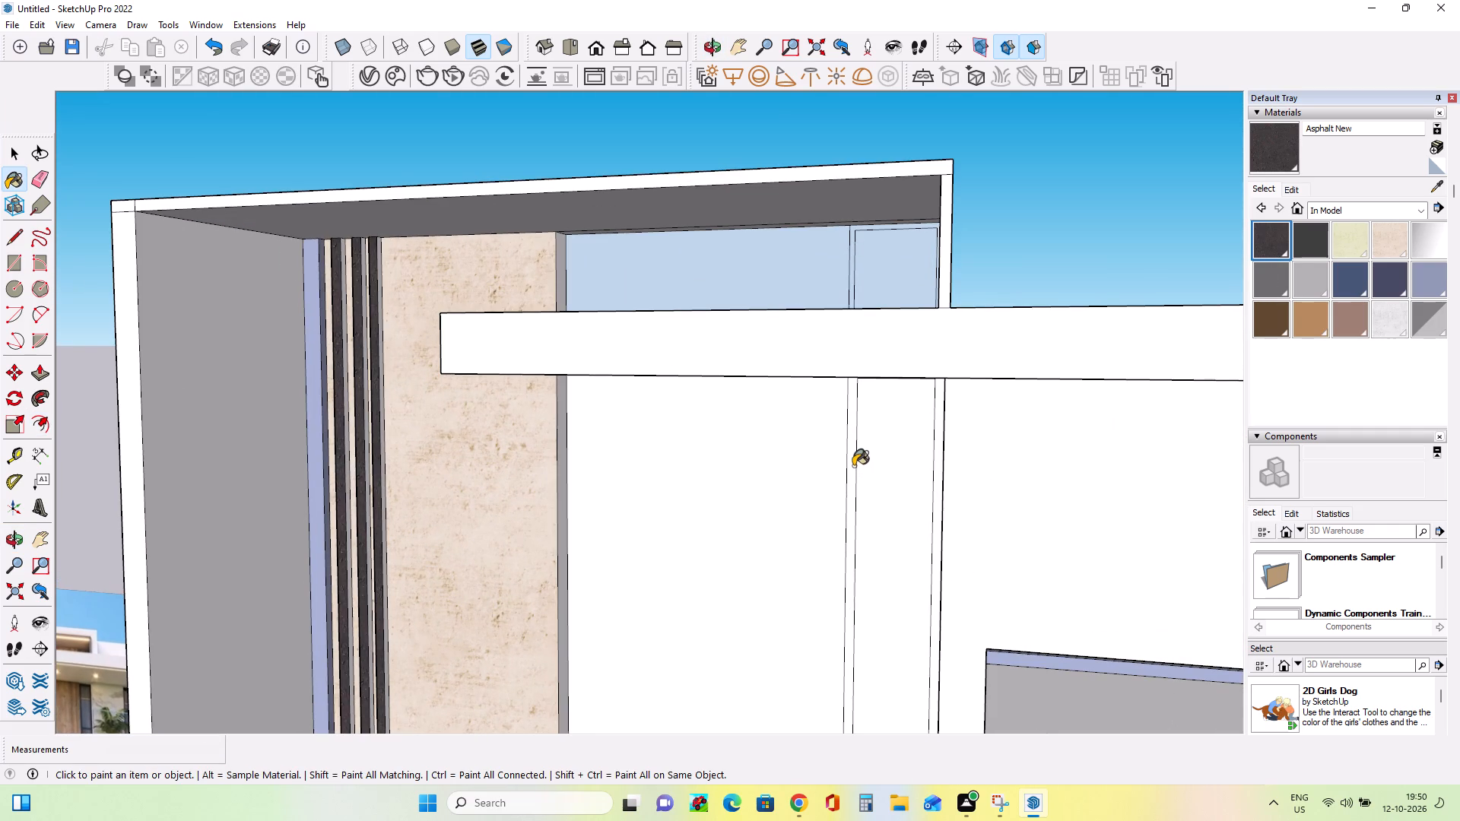
click(853, 466)
click(852, 298)
Draw an upper crossbar rectangle about 3/4" high and 8 9/16" wide across the tall narrow window between its frame sides.
middle_drag(901, 344, 944, 366)
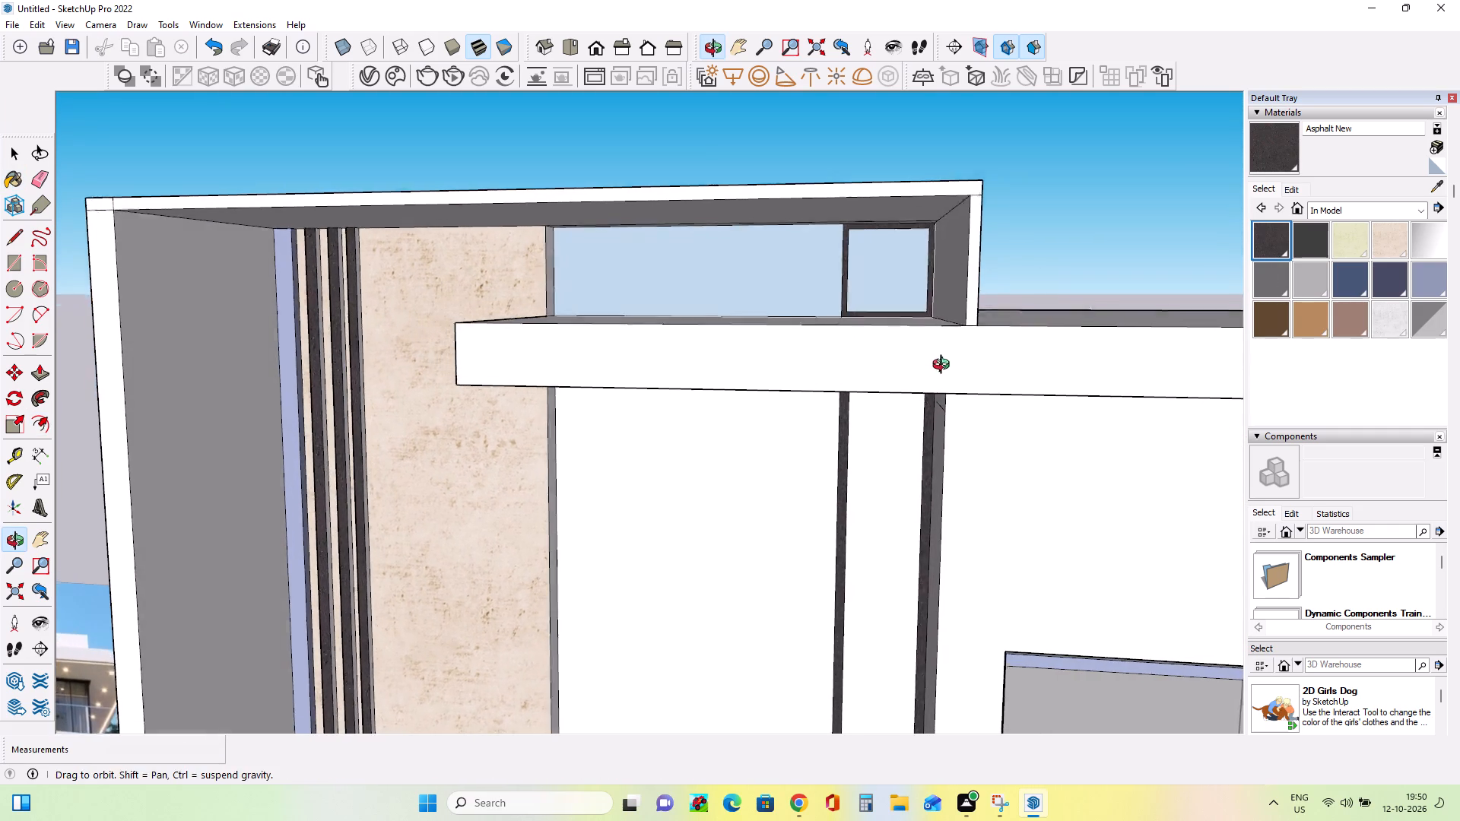
middle_drag(944, 366, 945, 367)
scroll(944, 372, down, 17)
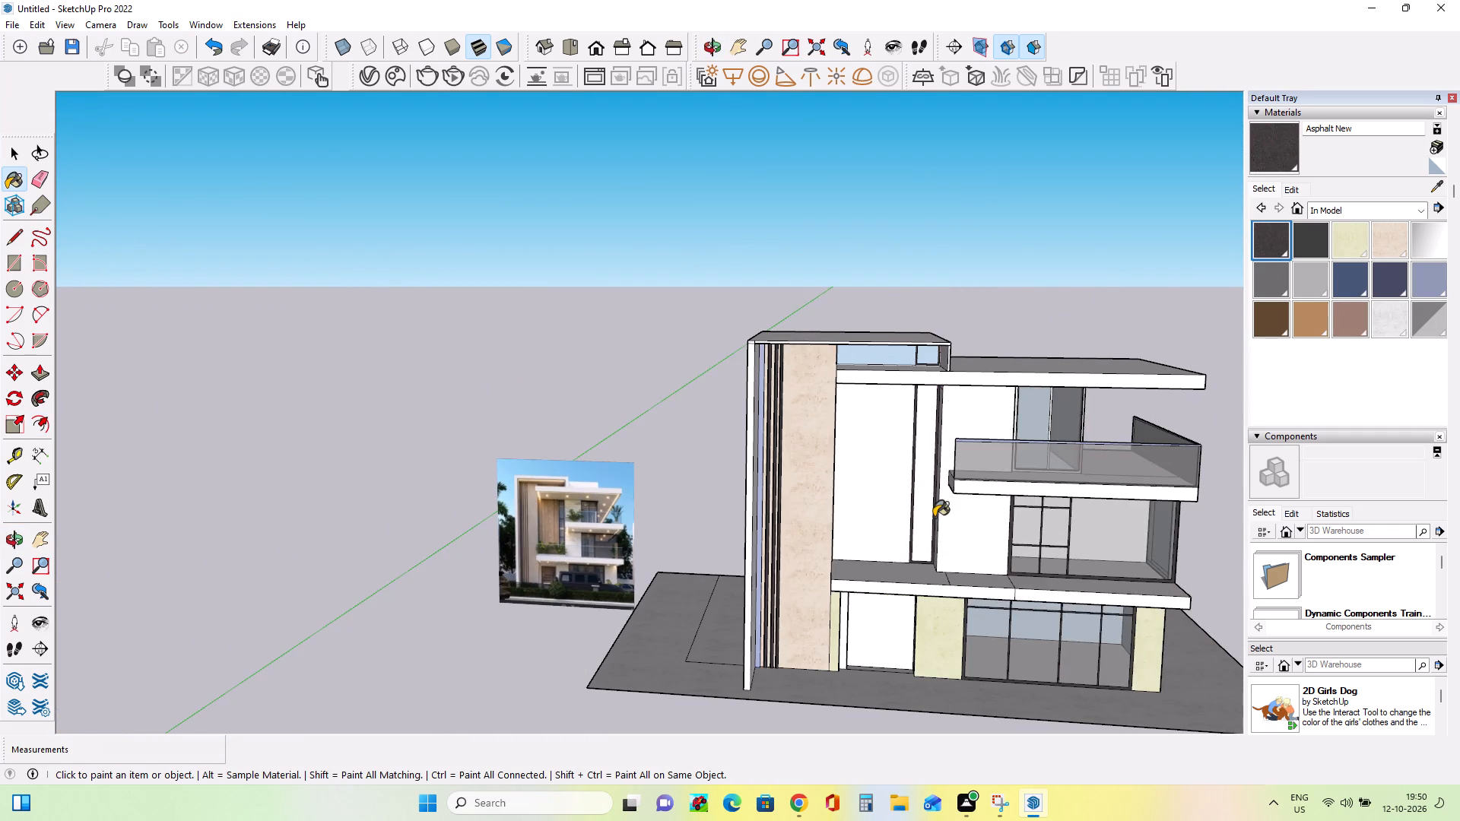
middle_drag(934, 517, 932, 506)
scroll(897, 575, up, 6)
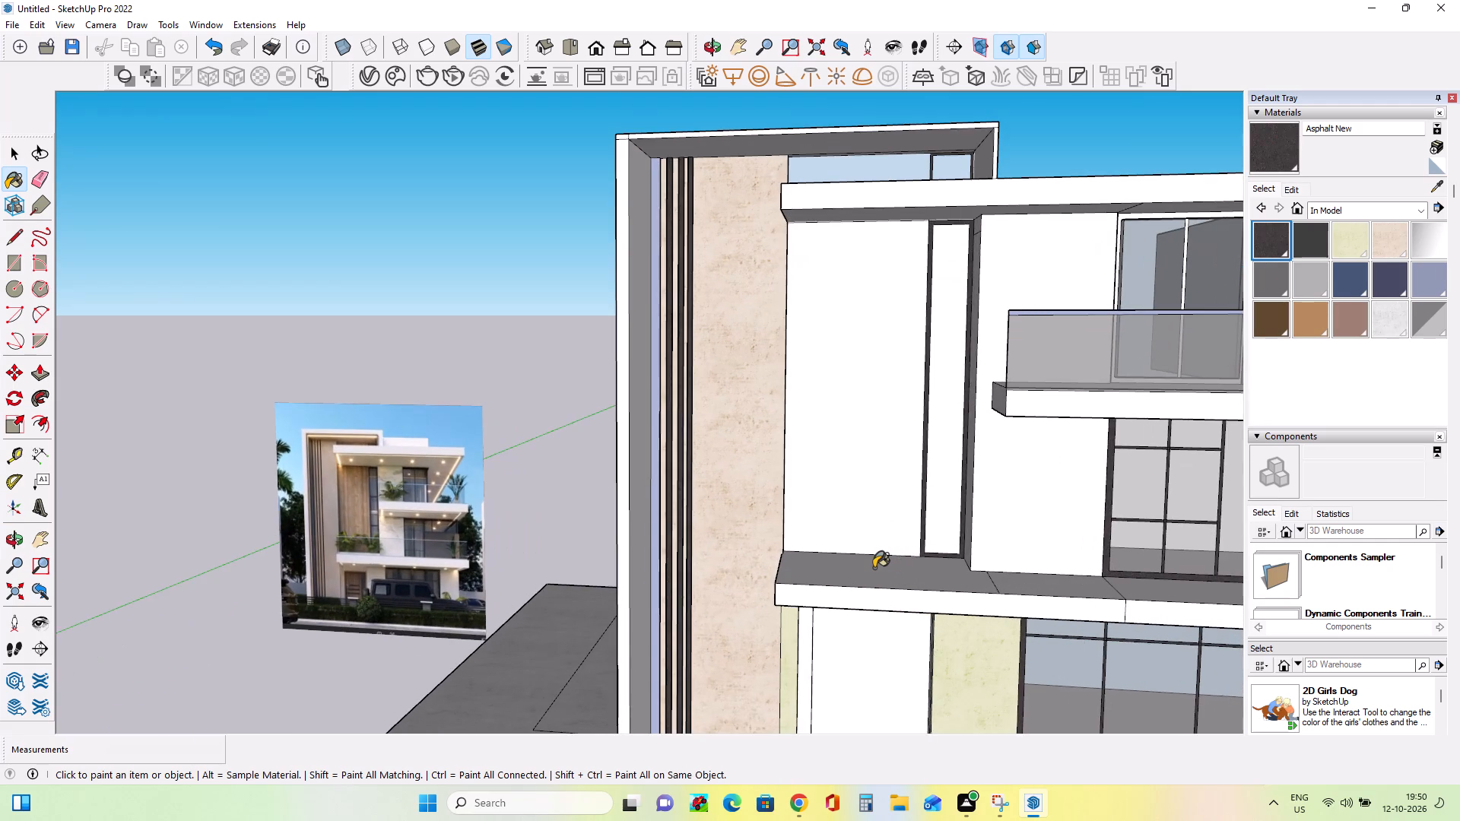
scroll(874, 568, up, 3)
scroll(1027, 322, down, 2)
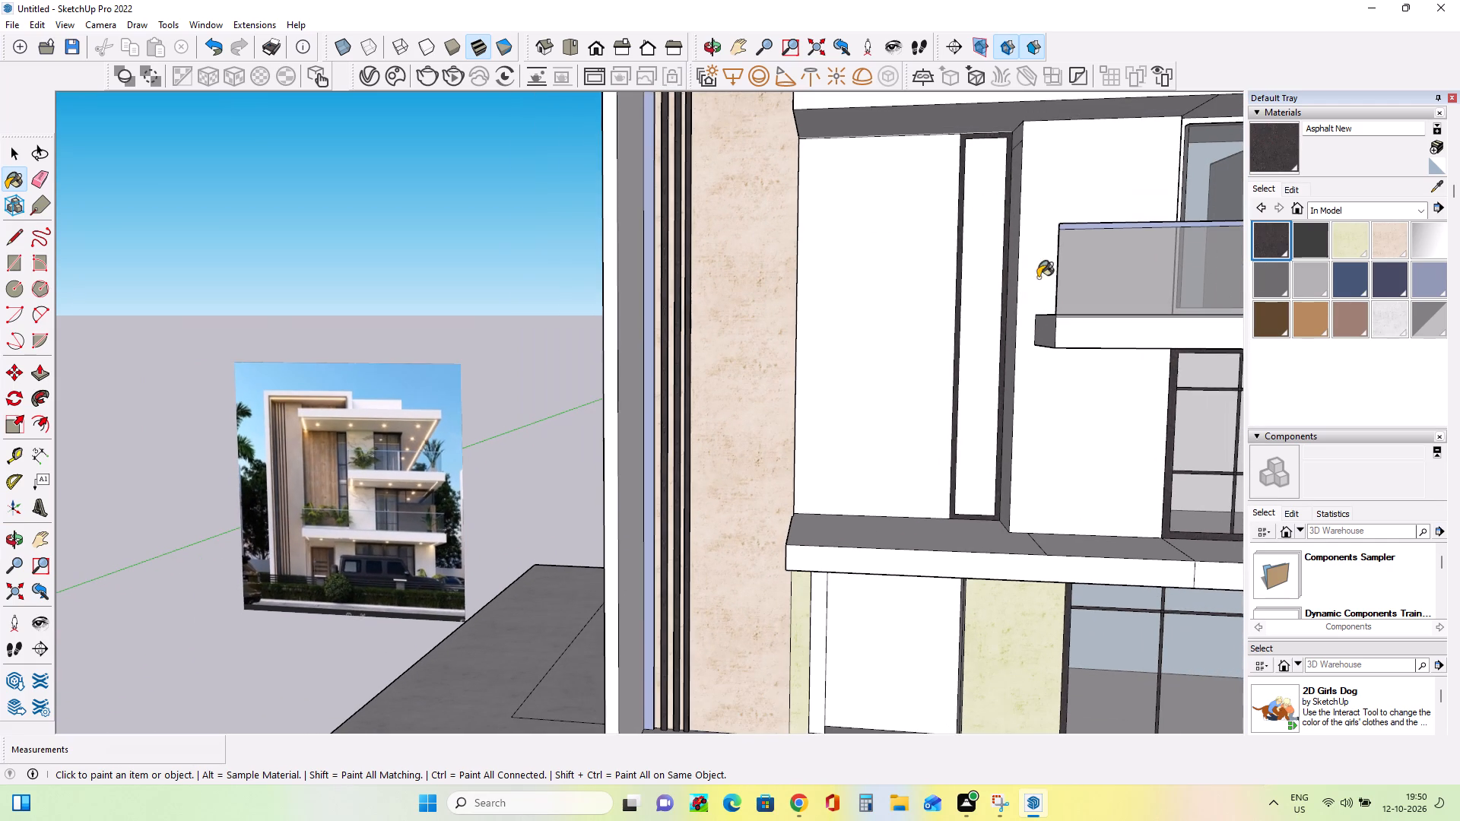
click(47, 265)
click(16, 269)
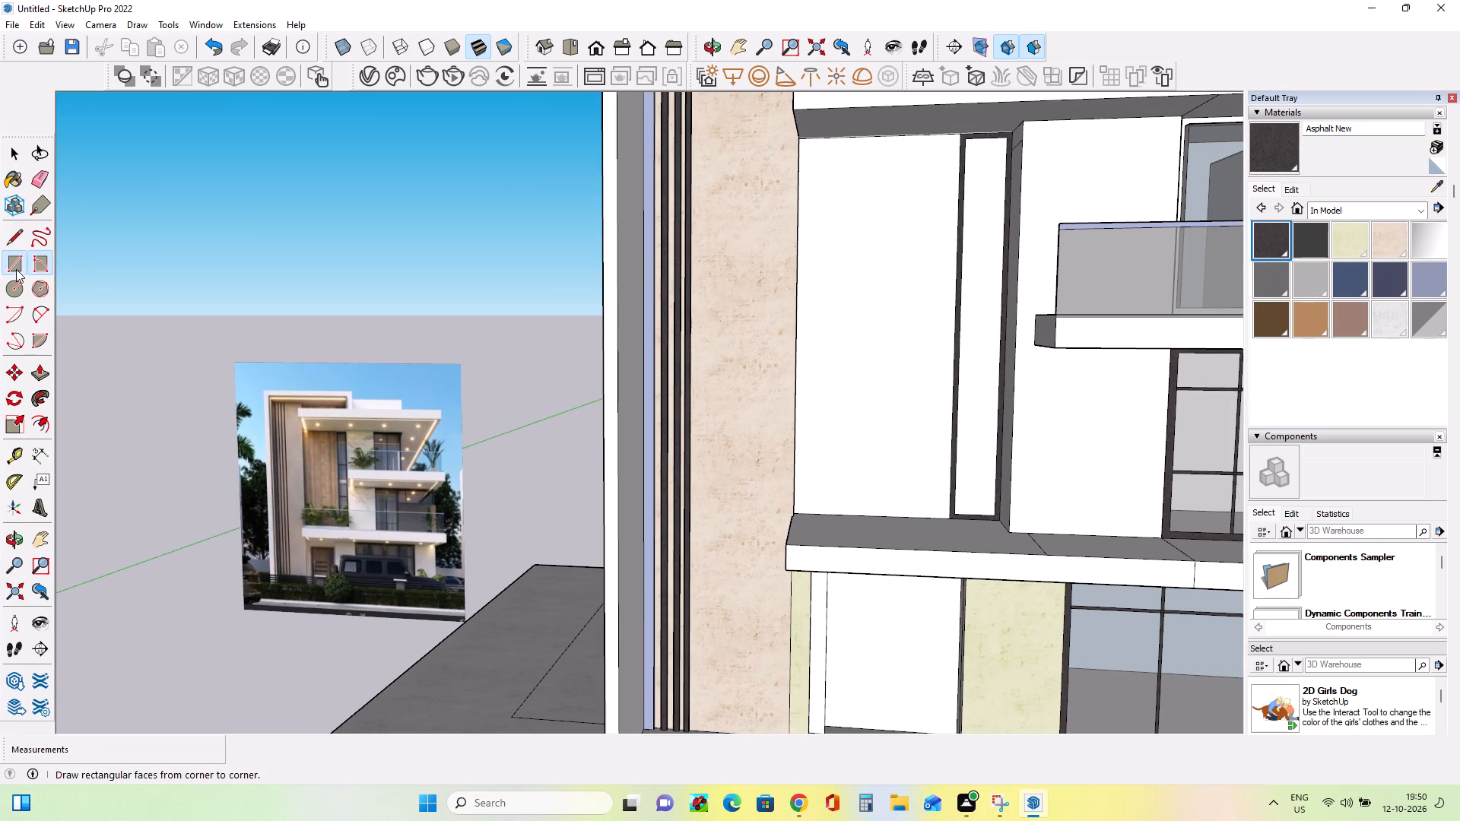
scroll(966, 277, down, 4)
middle_drag(970, 290, 980, 322)
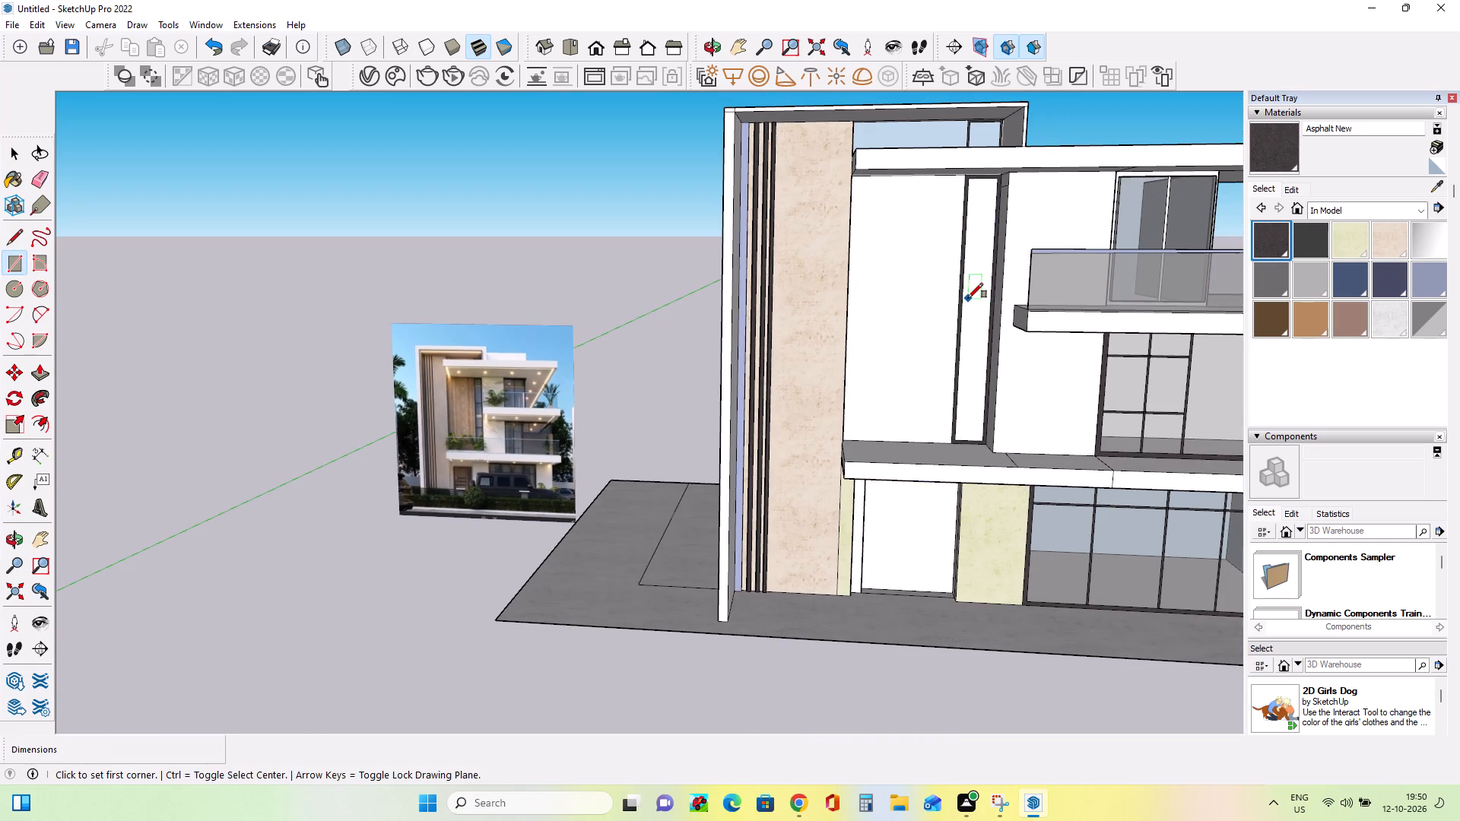
scroll(968, 298, up, 6)
scroll(967, 297, down, 4)
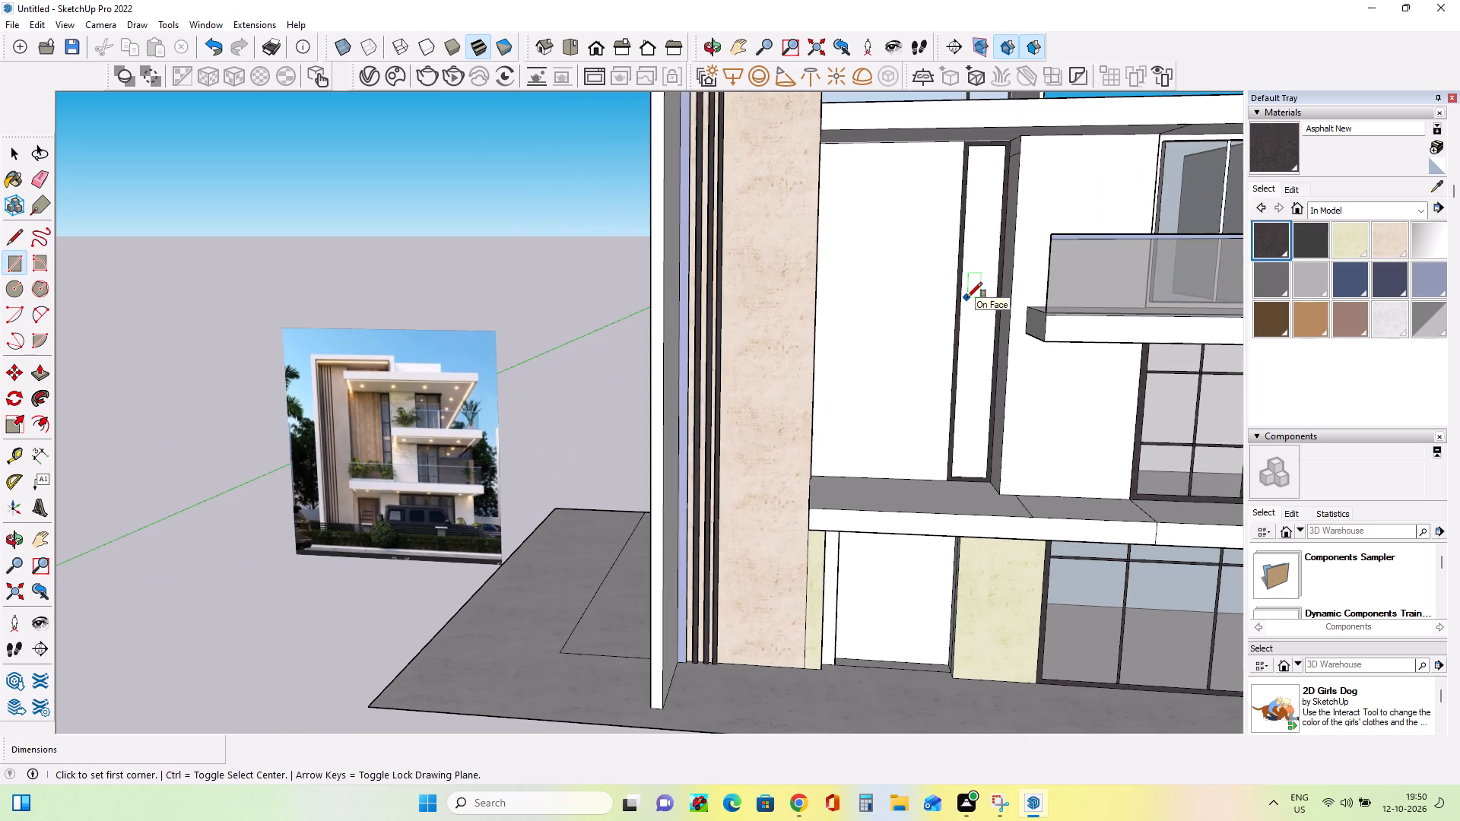
click(960, 236)
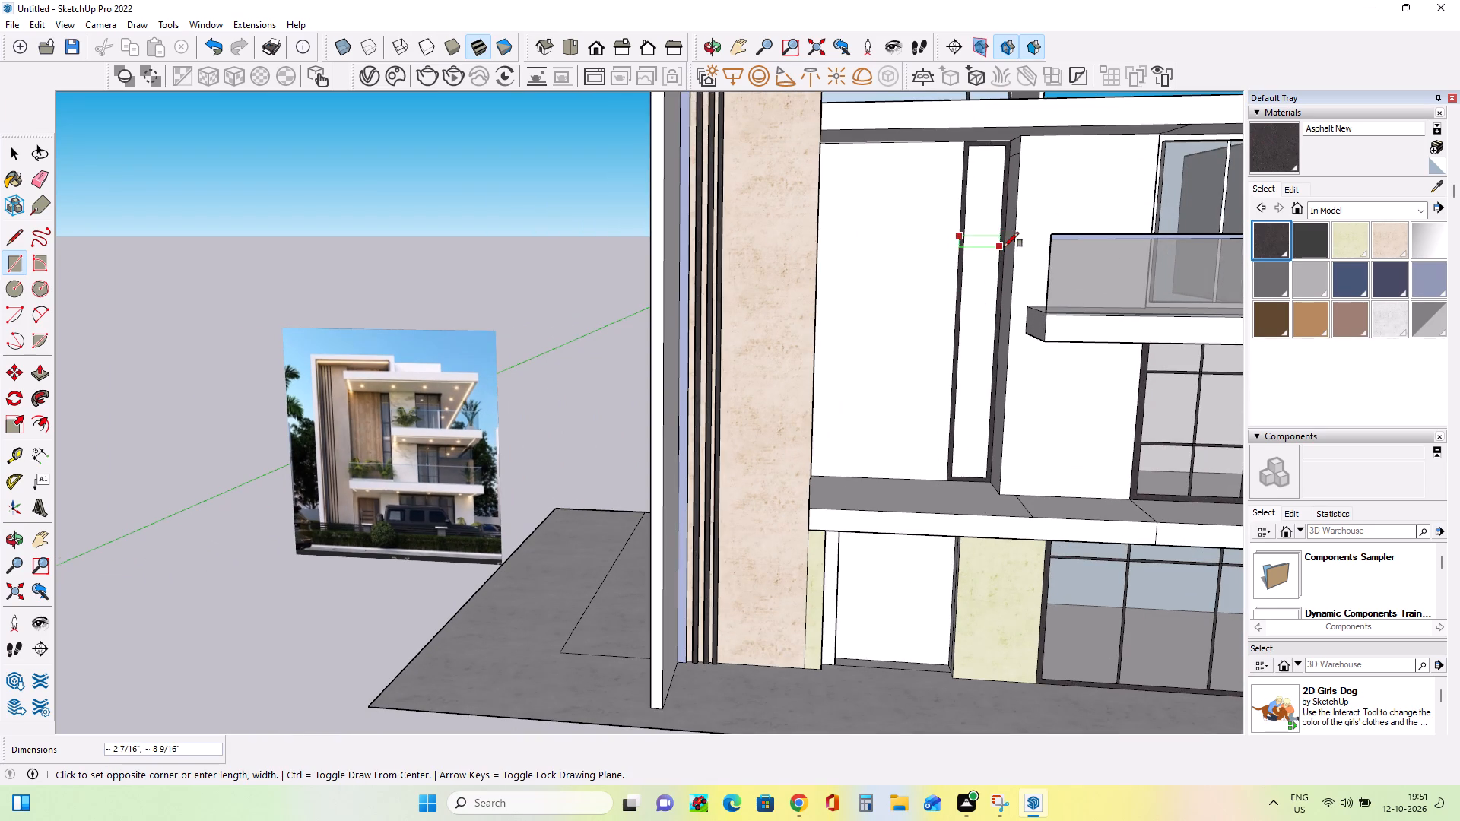
scroll(1004, 247, up, 6)
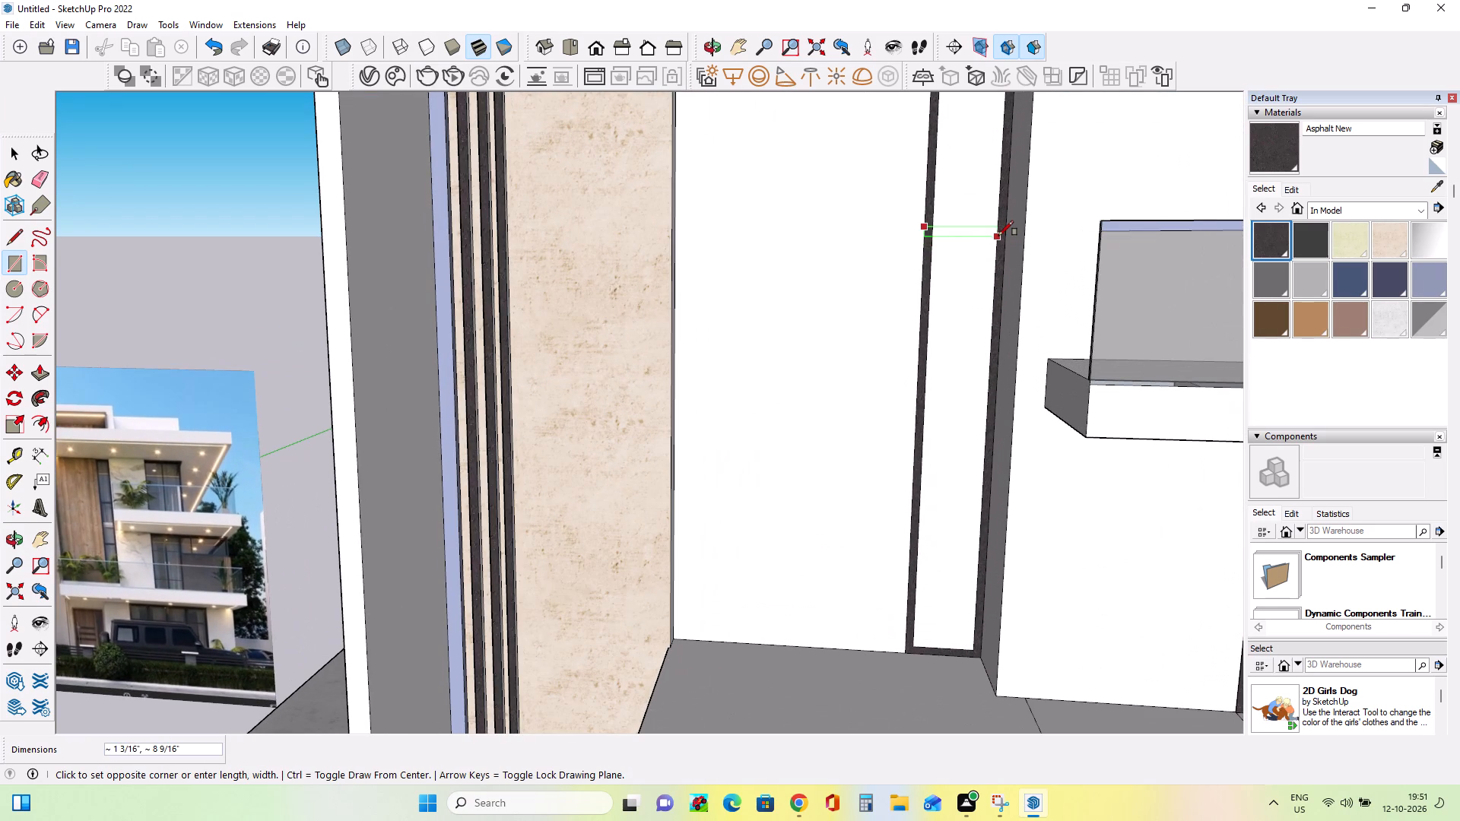
scroll(995, 244, up, 7)
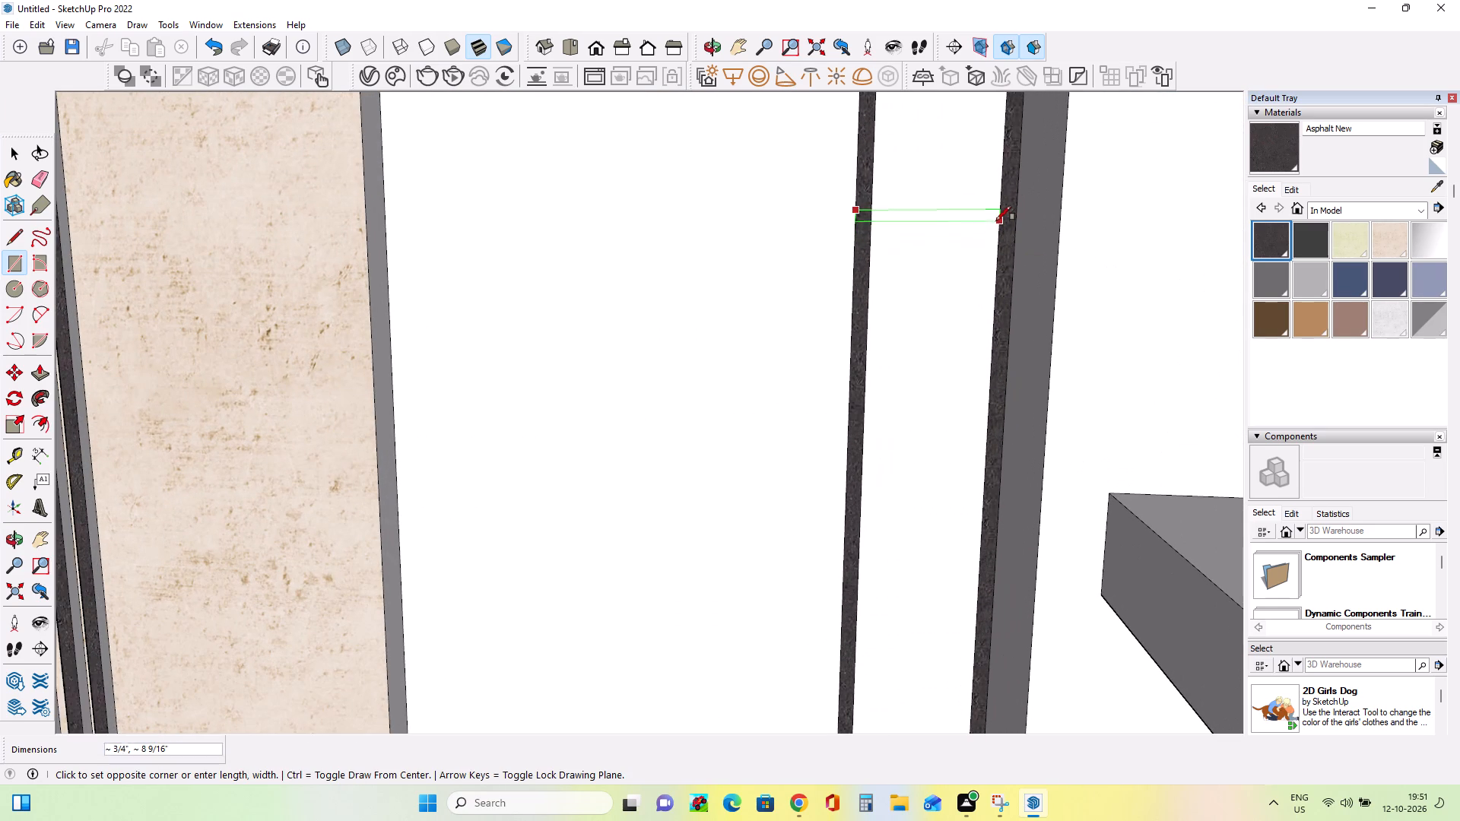
click(997, 220)
Draw a second crossbar rectangle about 13/16" high and 7 5/8" wide across the tall window, below the first one.
scroll(973, 339, down, 10)
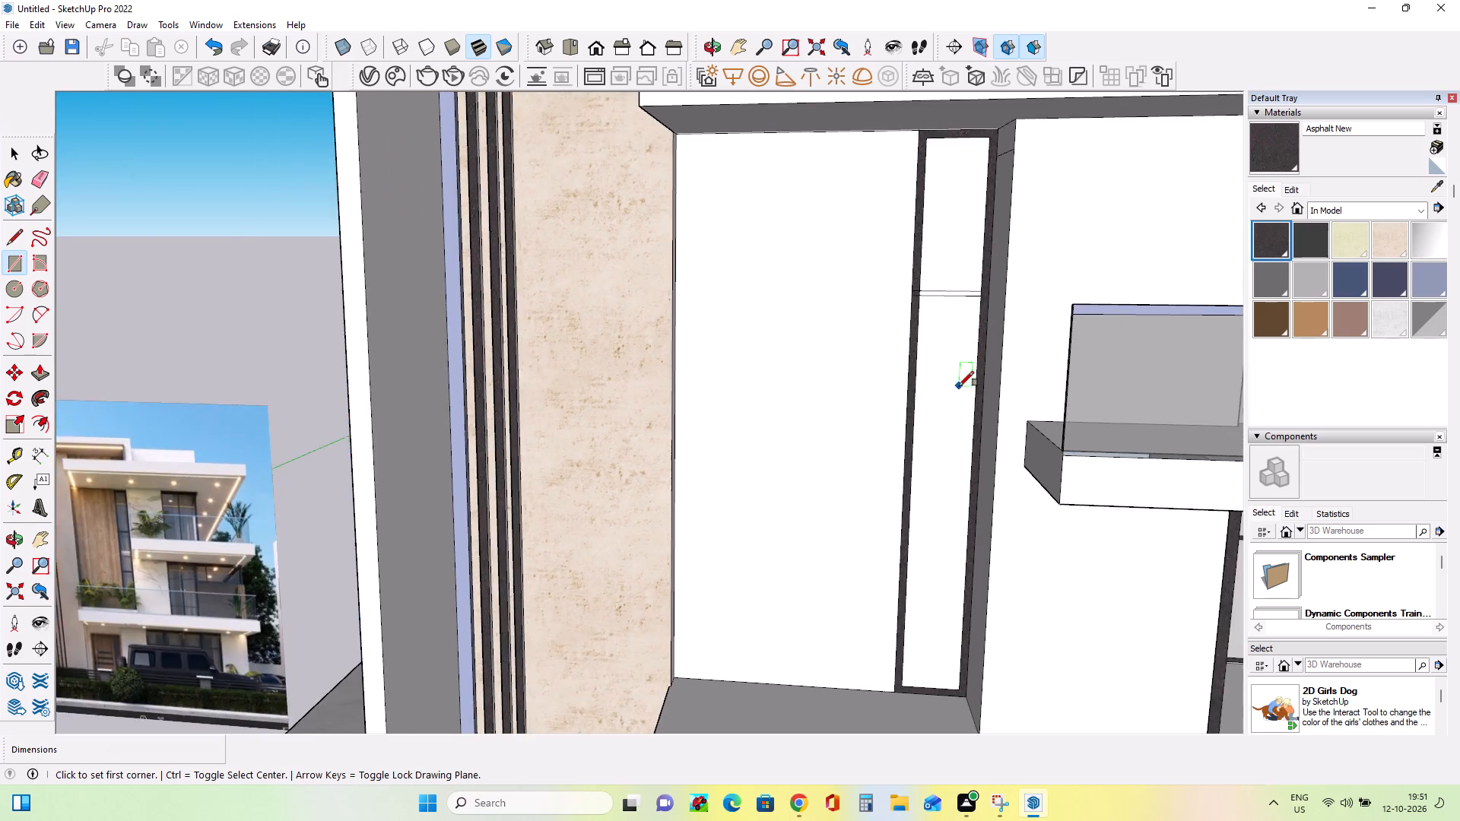
scroll(959, 386, down, 2)
scroll(924, 452, up, 4)
click(928, 441)
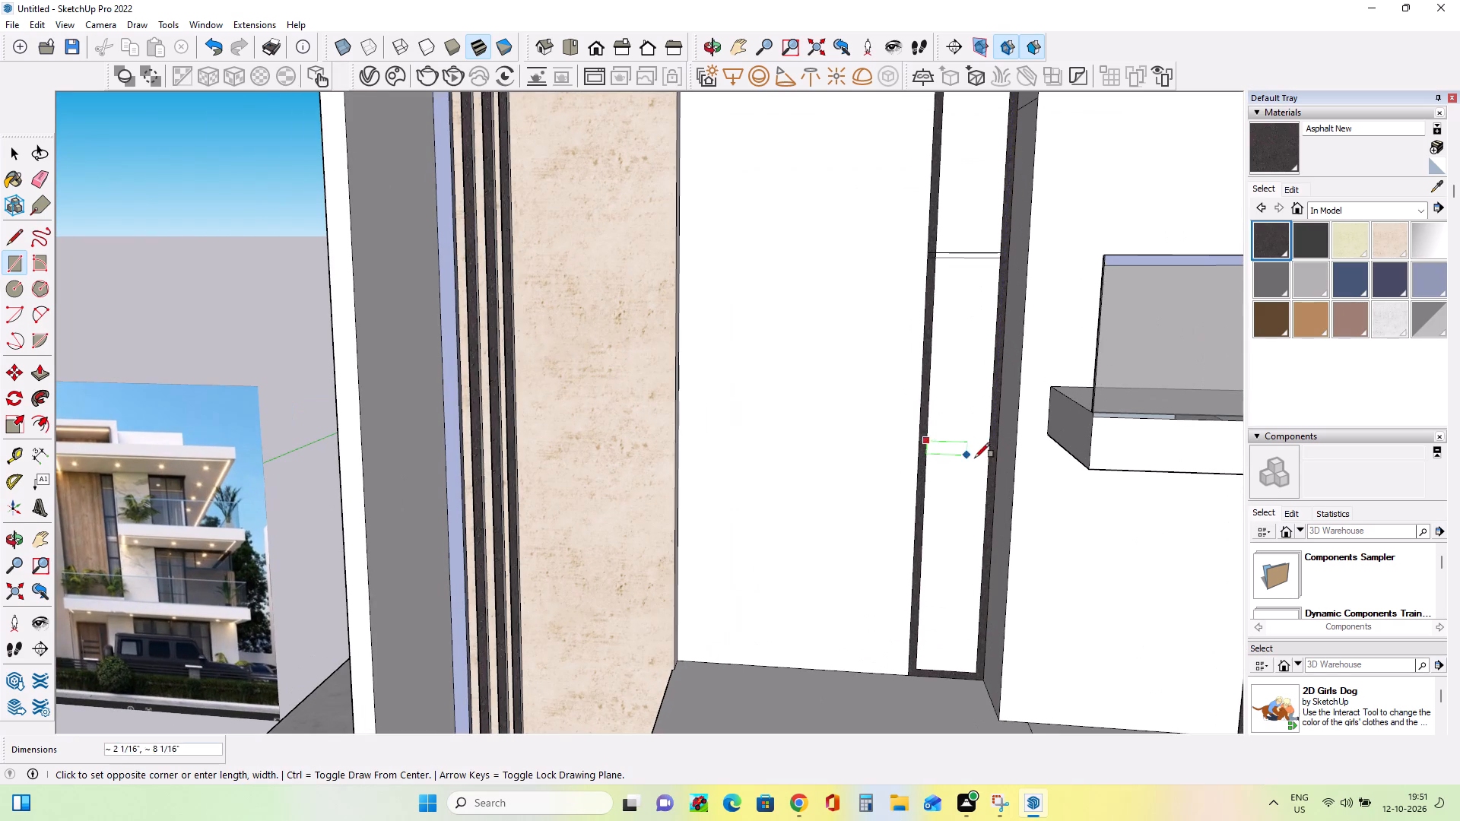
scroll(982, 467, up, 6)
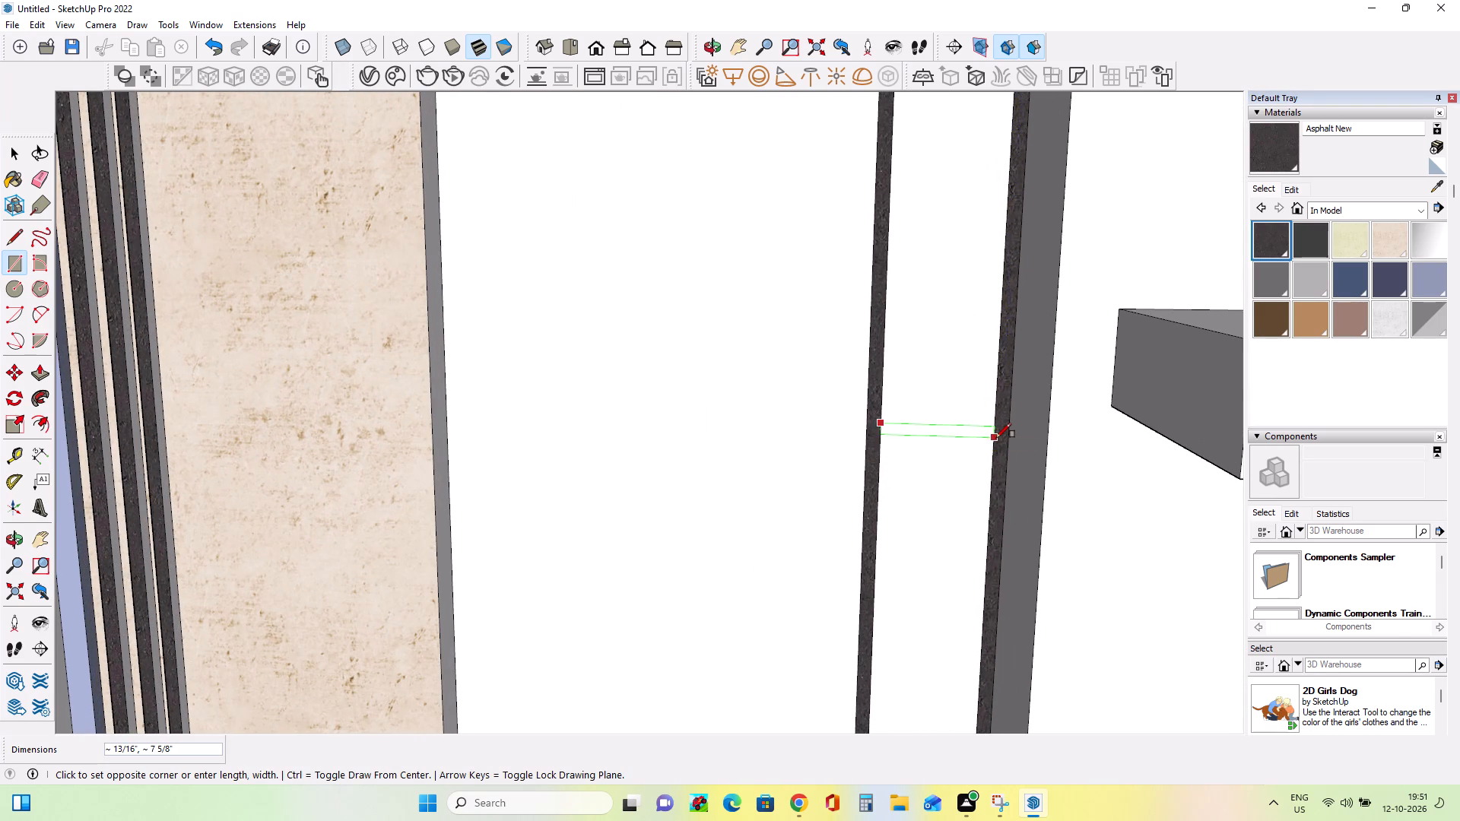
click(995, 437)
Paint both crossbars of the tall narrow window with Asphalt New.
click(1278, 254)
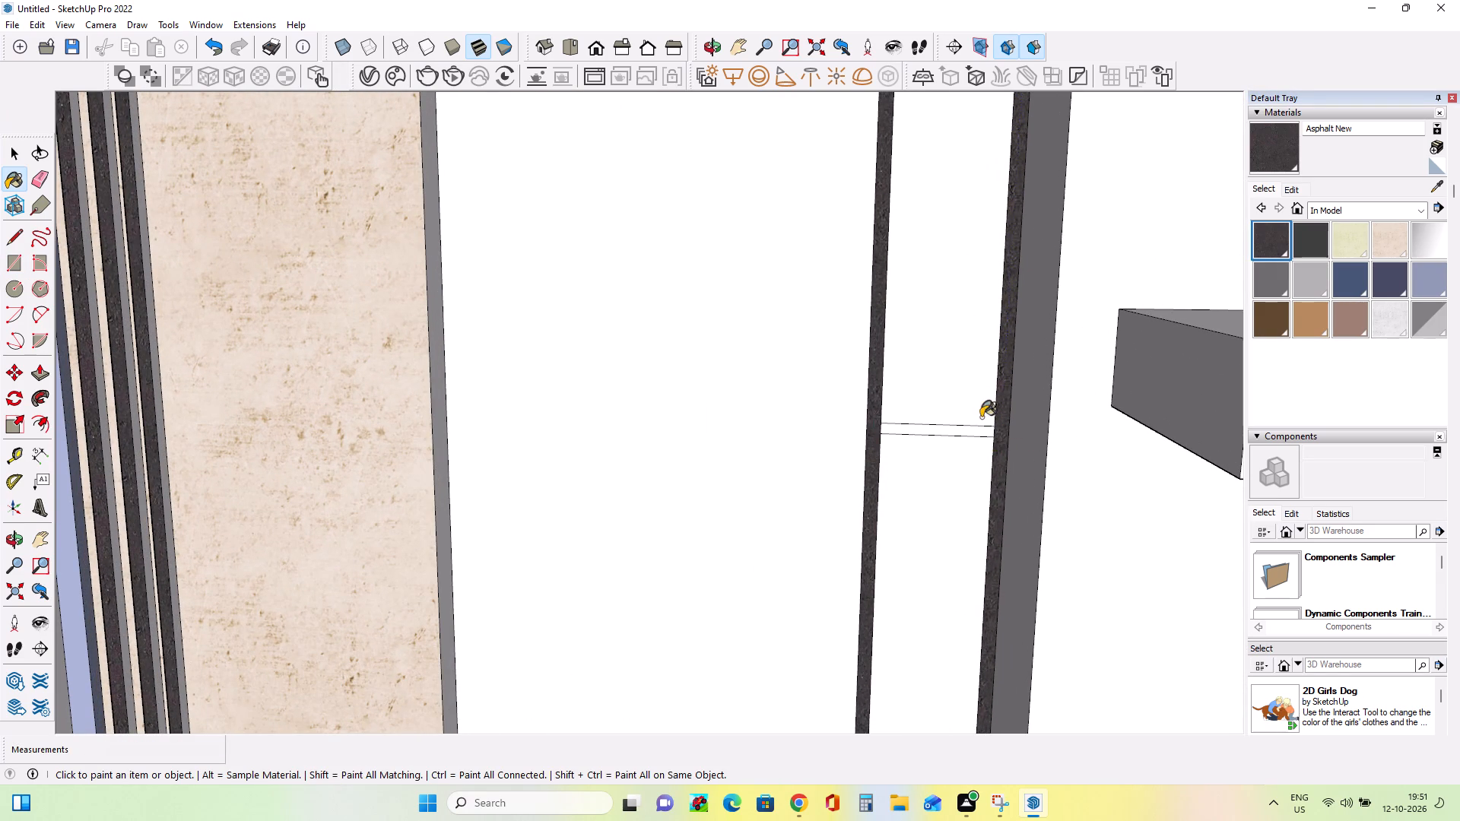
click(966, 435)
scroll(973, 417, down, 9)
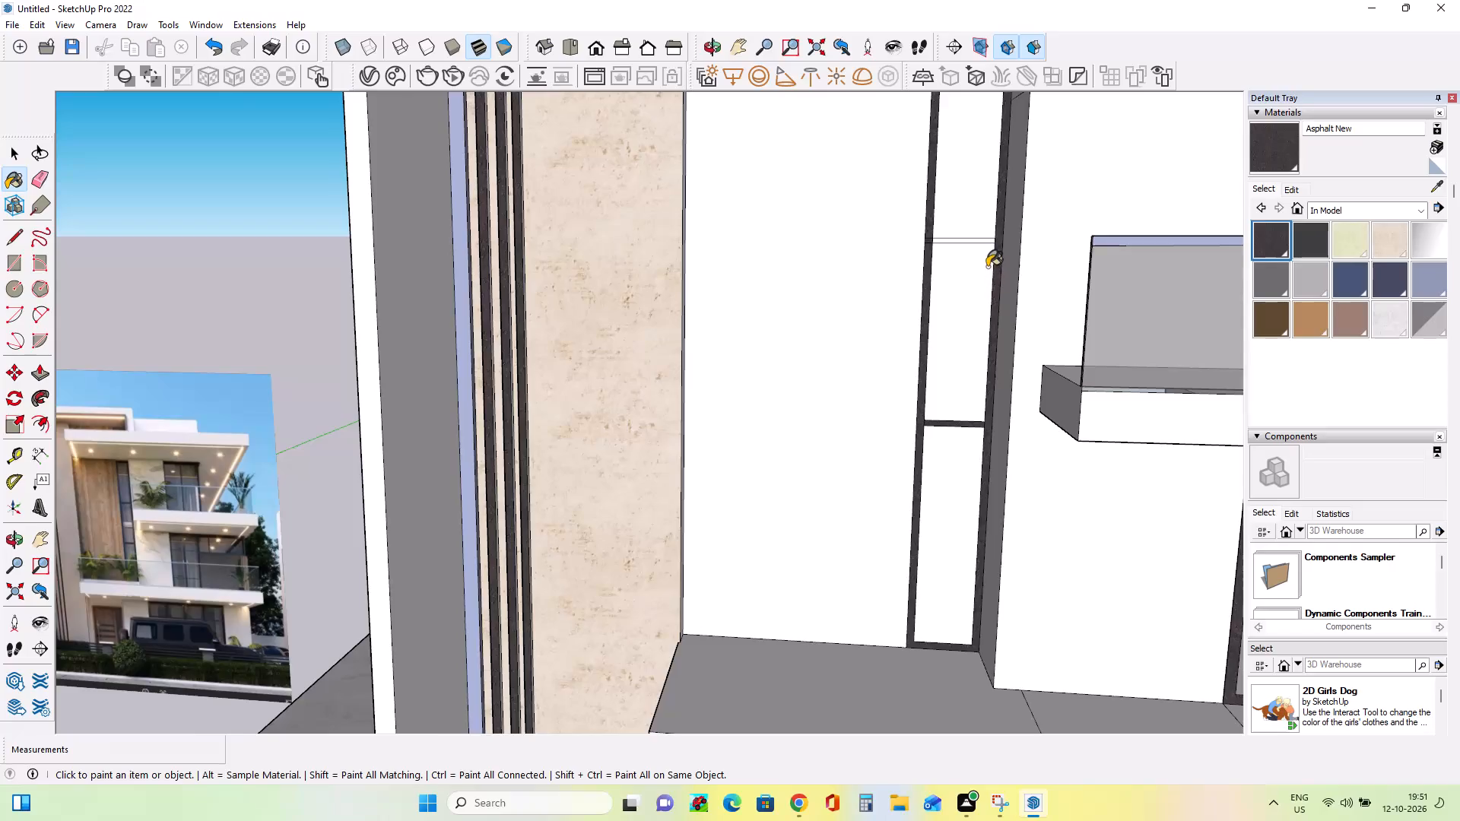
scroll(987, 266, up, 9)
click(984, 271)
scroll(976, 327, down, 4)
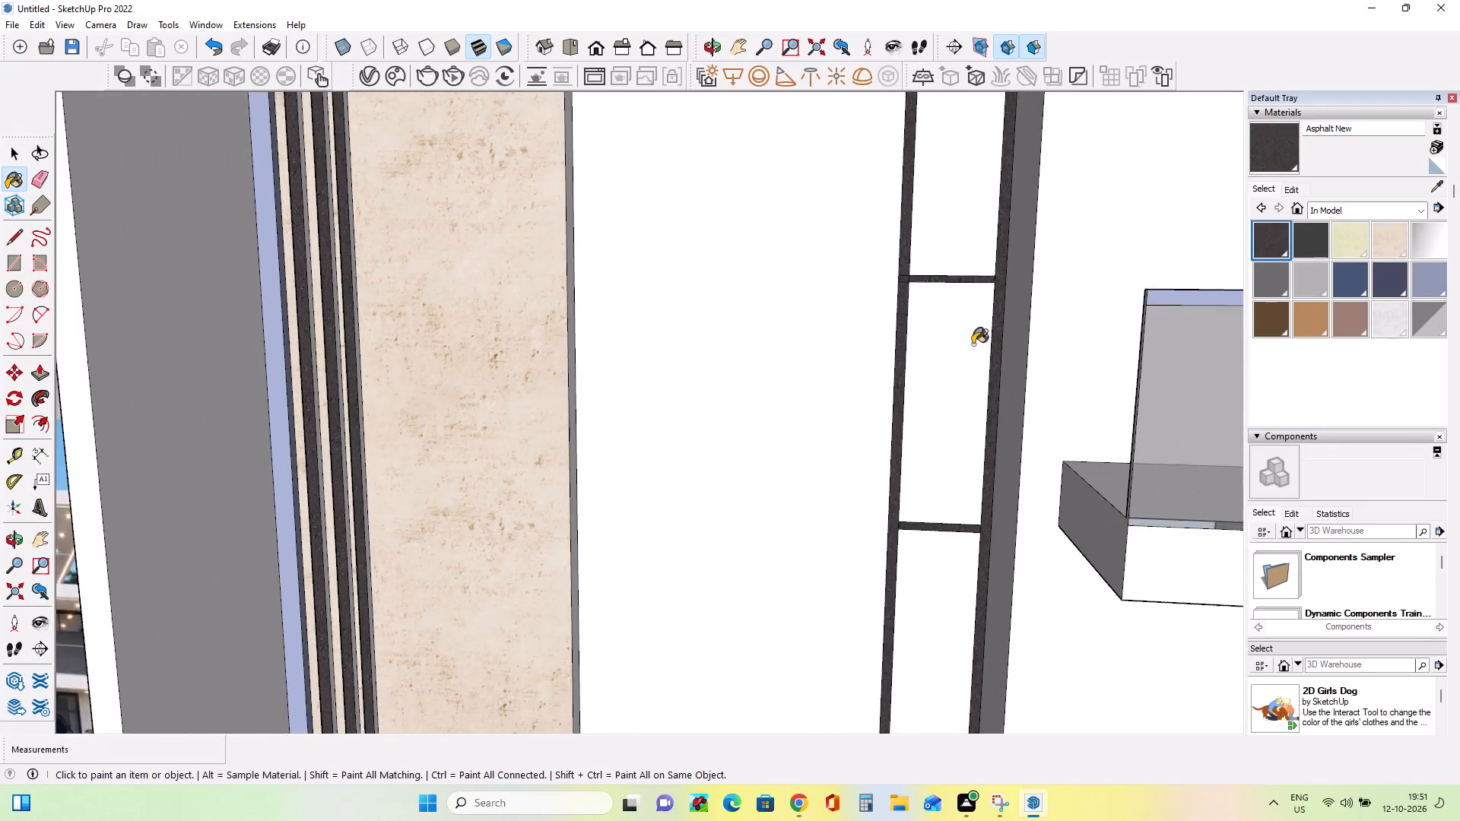
Paint the three panes of the tall narrow window and the pane above the roof slab with Translucent Glass Gray.
scroll(973, 344, down, 7)
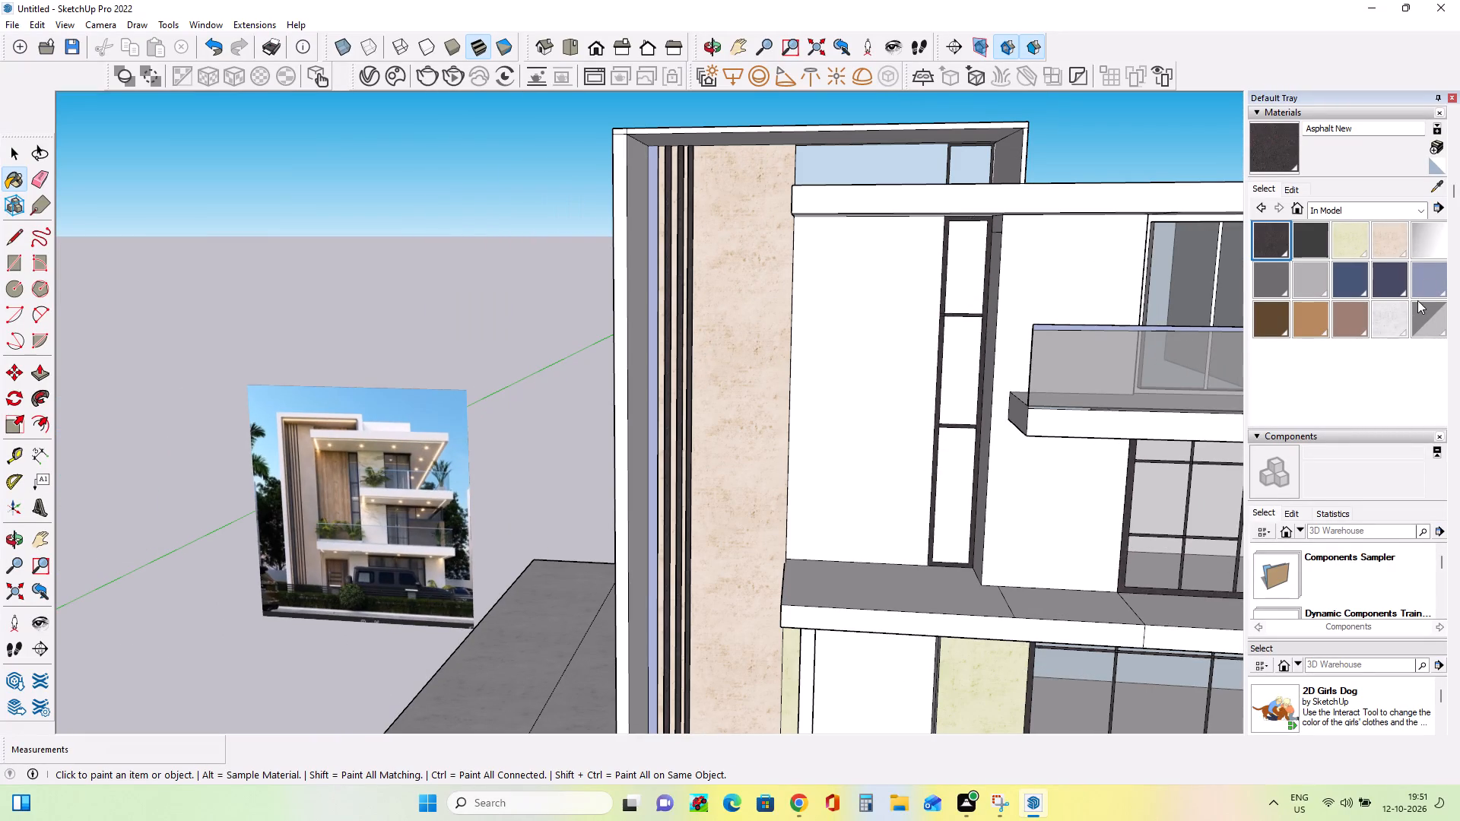
click(1428, 303)
click(963, 369)
click(969, 278)
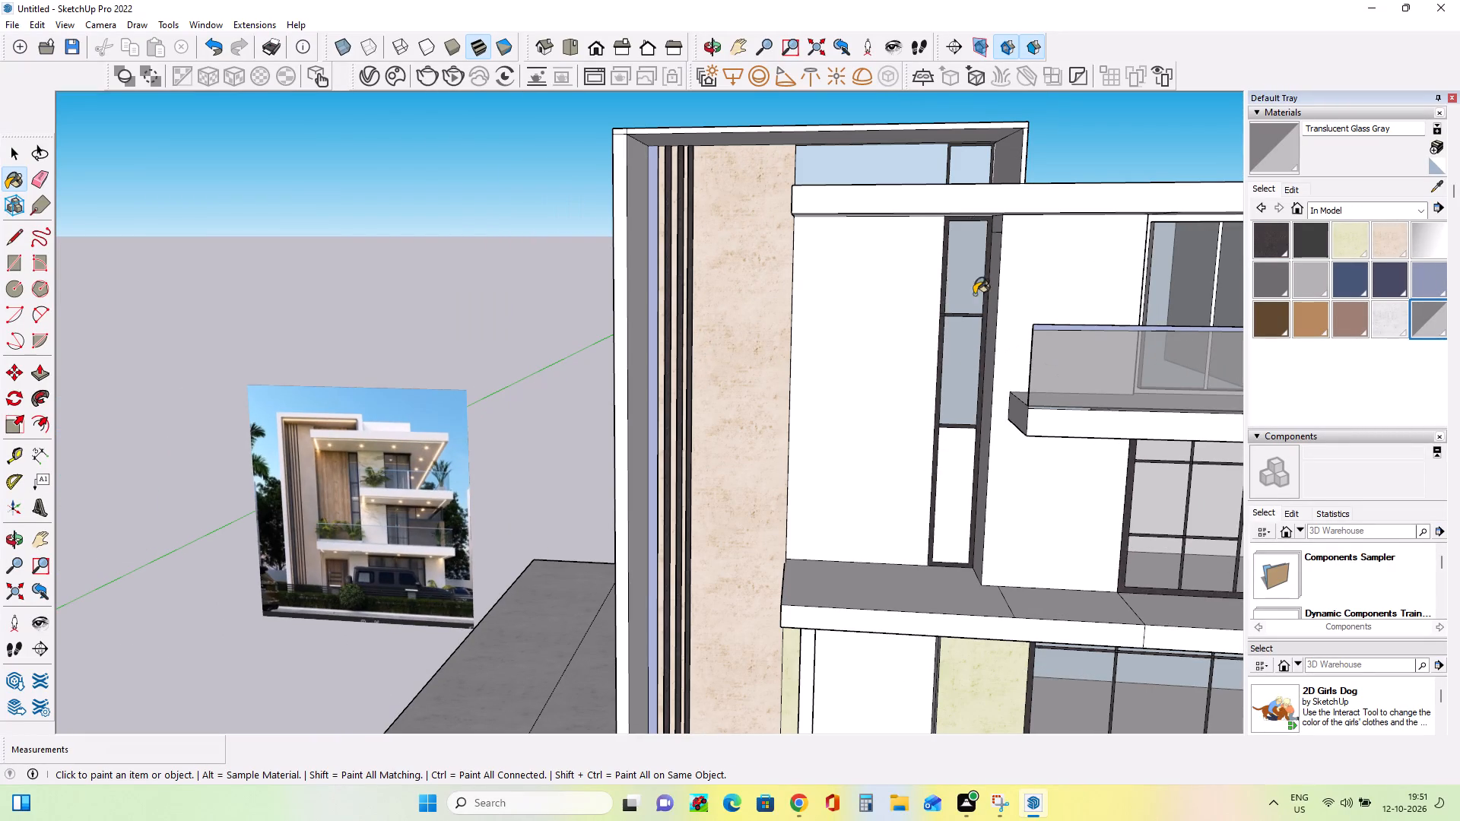
click(963, 500)
click(970, 171)
Paint the first- and second-floor wall sections beside the narrow window with Marble Carrara Gold Floor Tile from the Tile collection.
middle_drag(1020, 355, 992, 347)
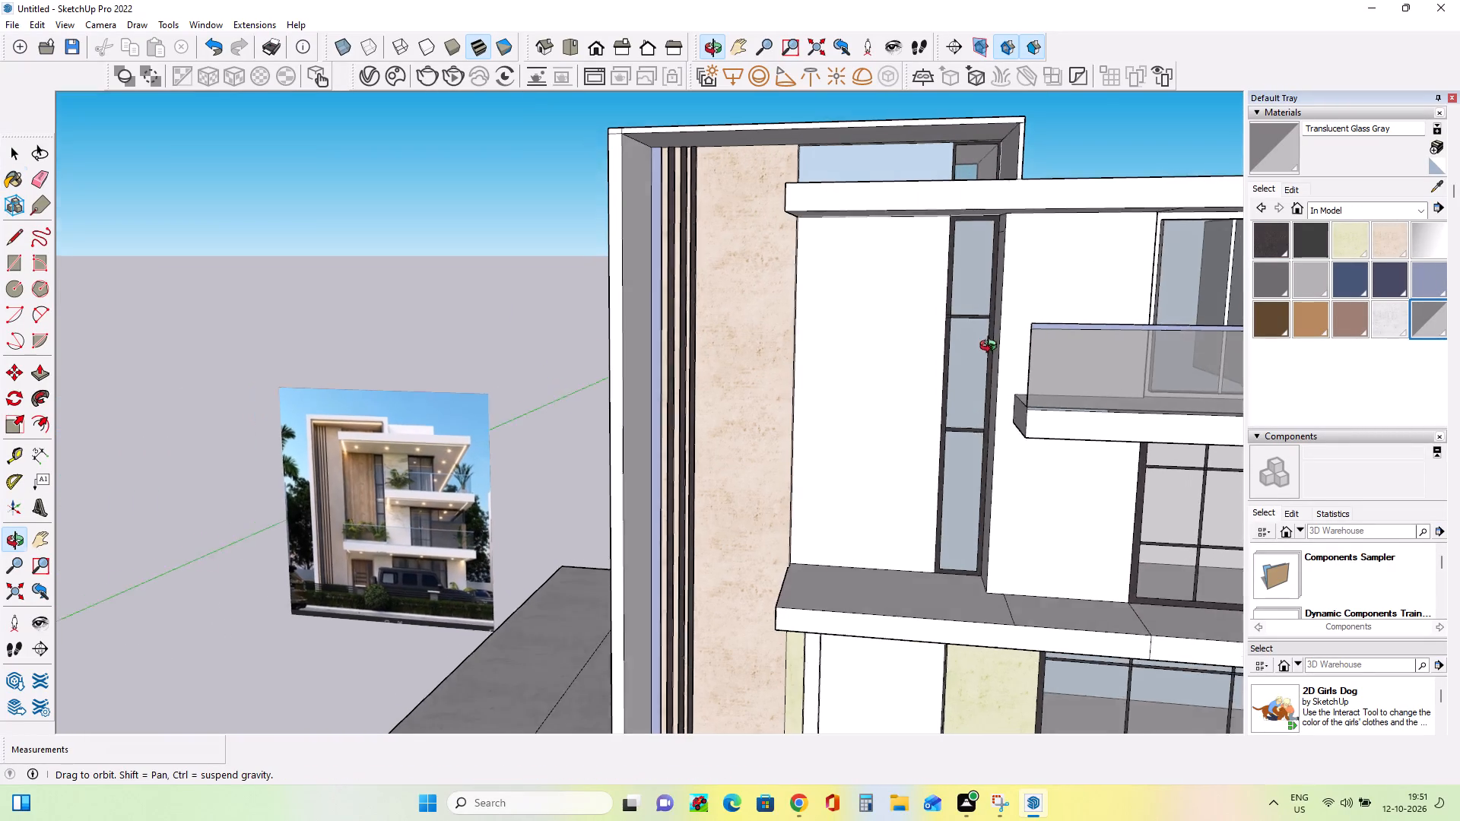
middle_drag(992, 347, 914, 337)
scroll(914, 337, down, 10)
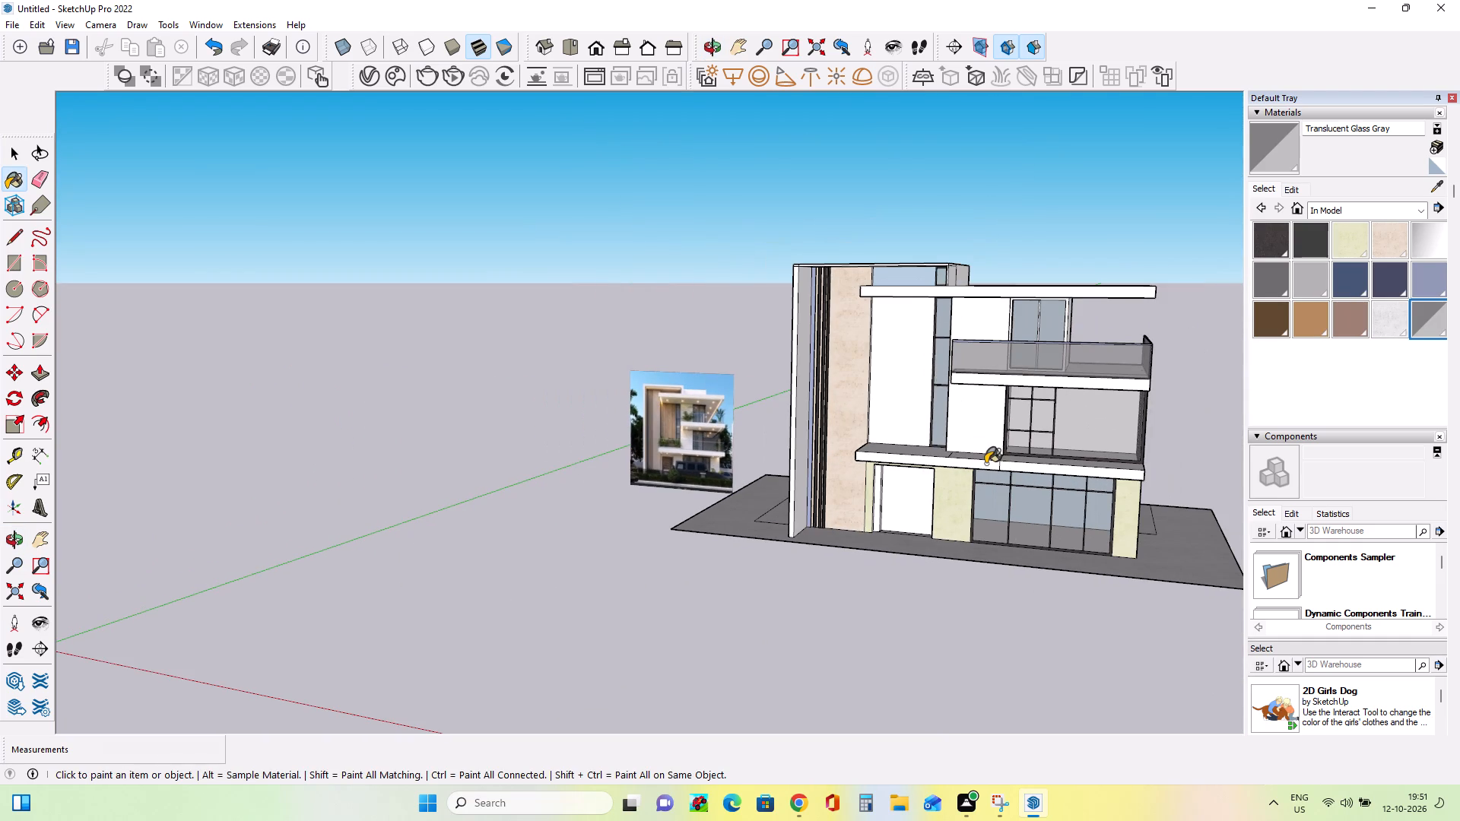
click(1384, 208)
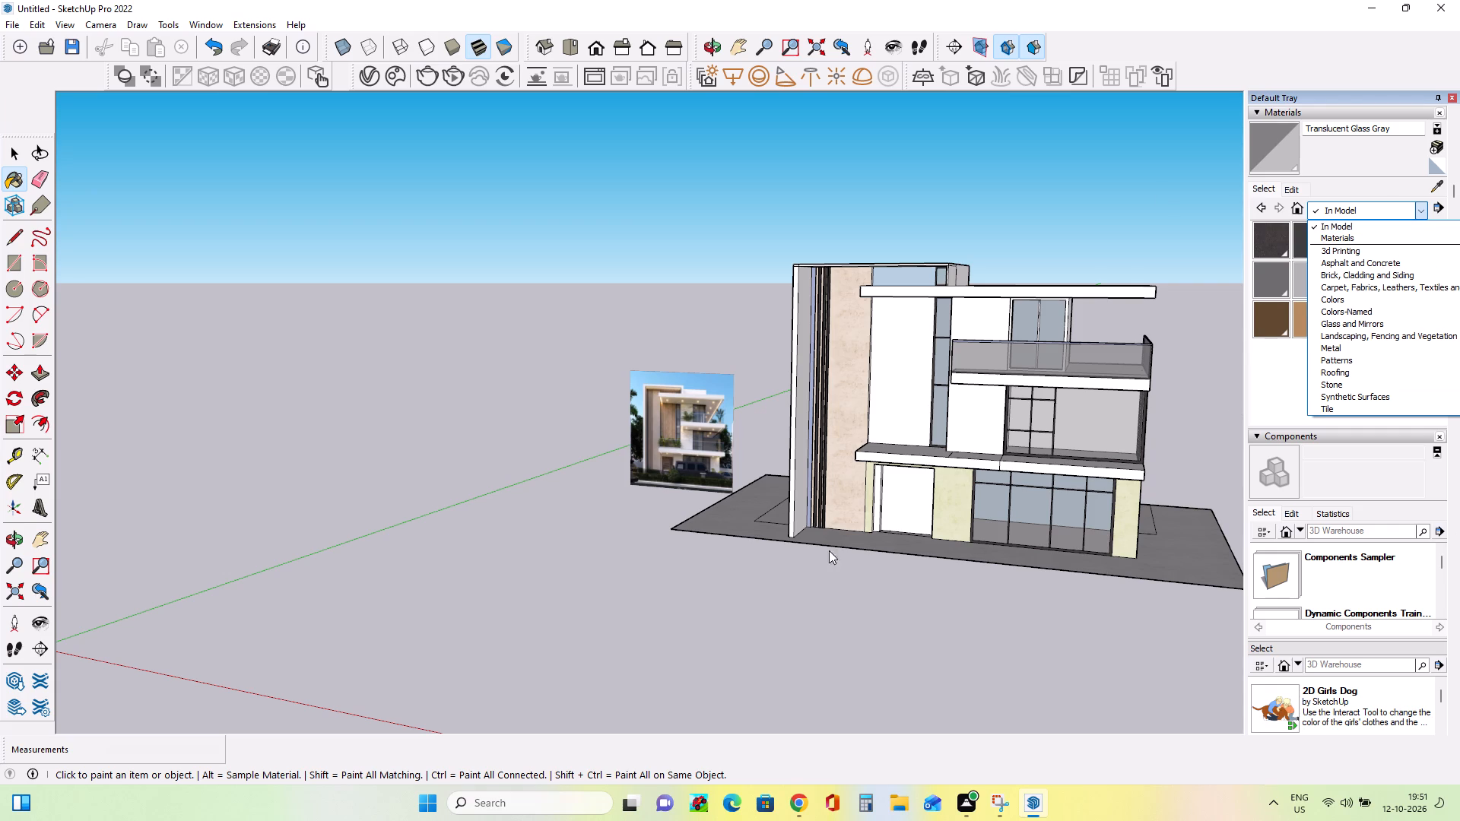
scroll(643, 466, up, 3)
scroll(751, 468, up, 3)
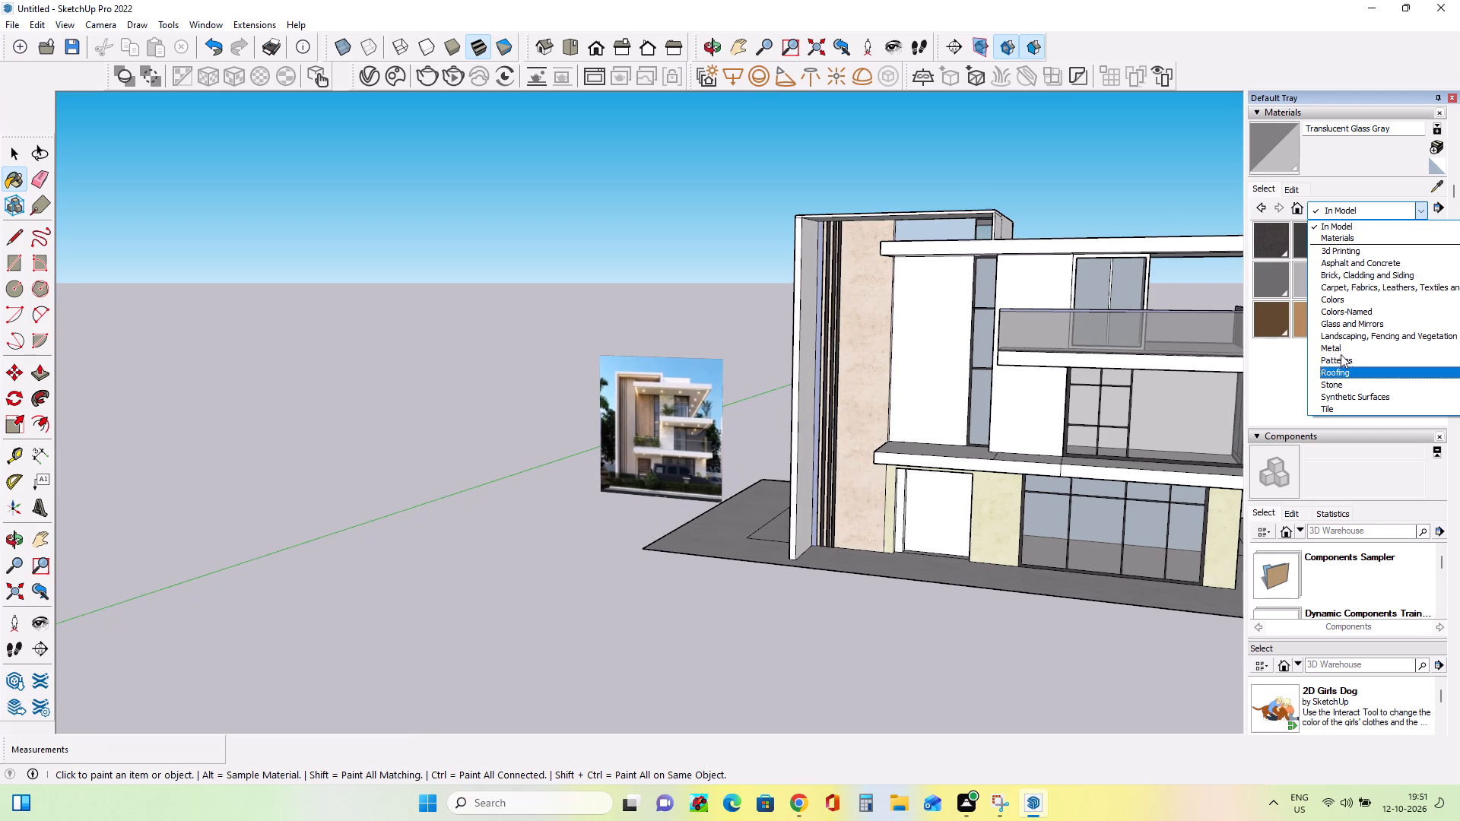
scroll(1387, 329, down, 2)
scroll(1379, 303, up, 3)
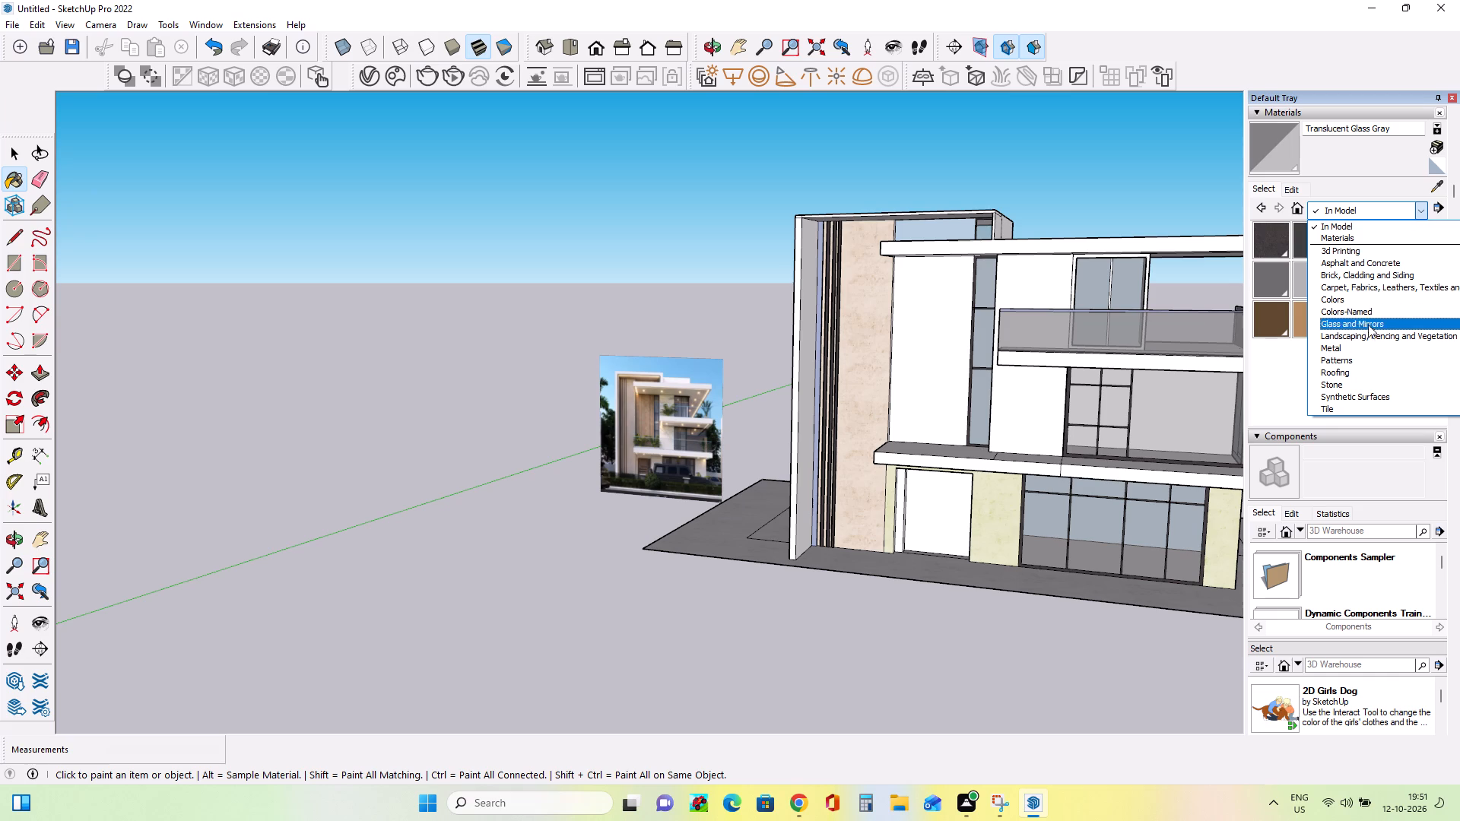
click(1373, 413)
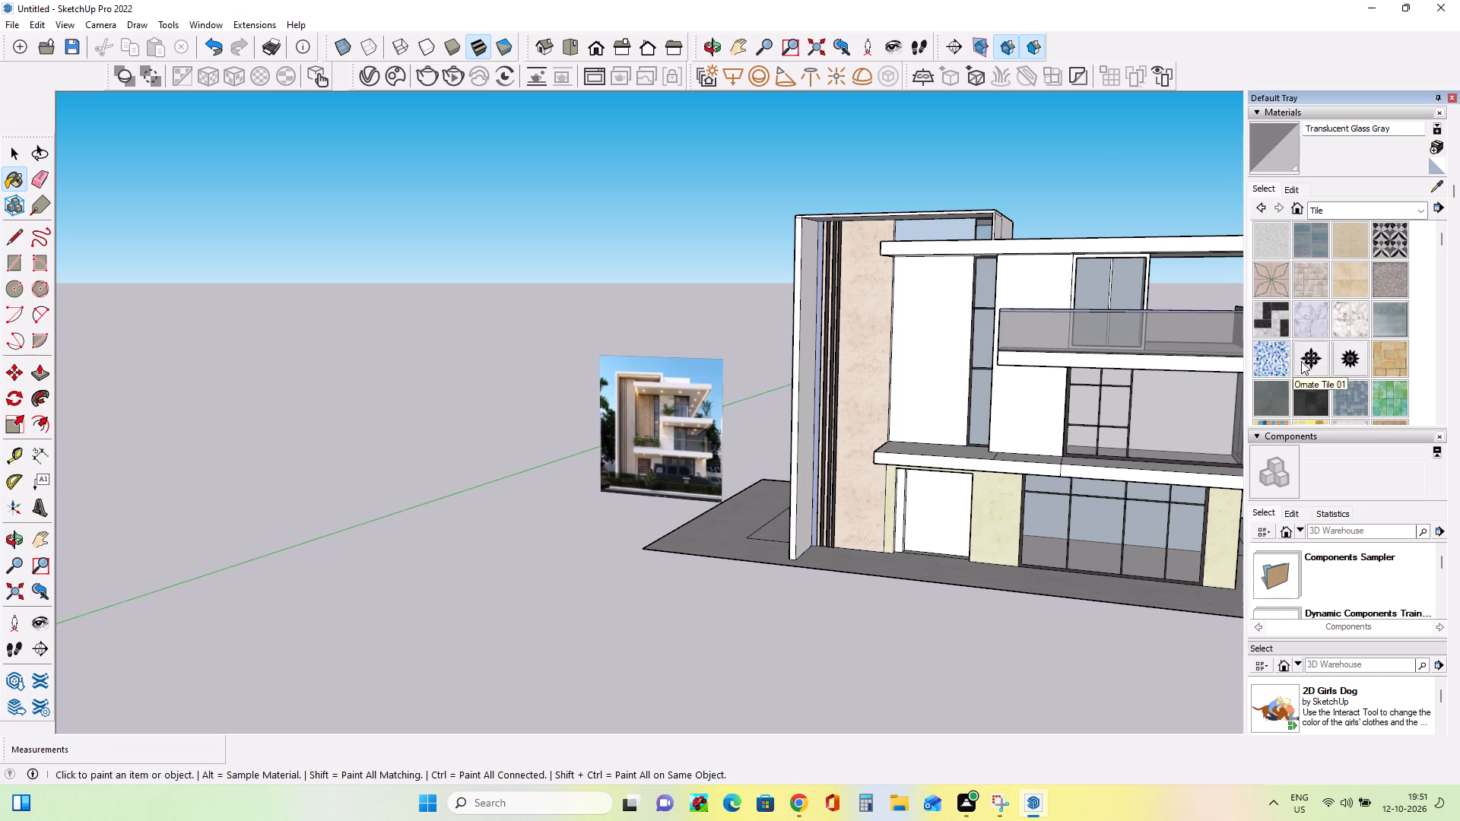
click(1350, 325)
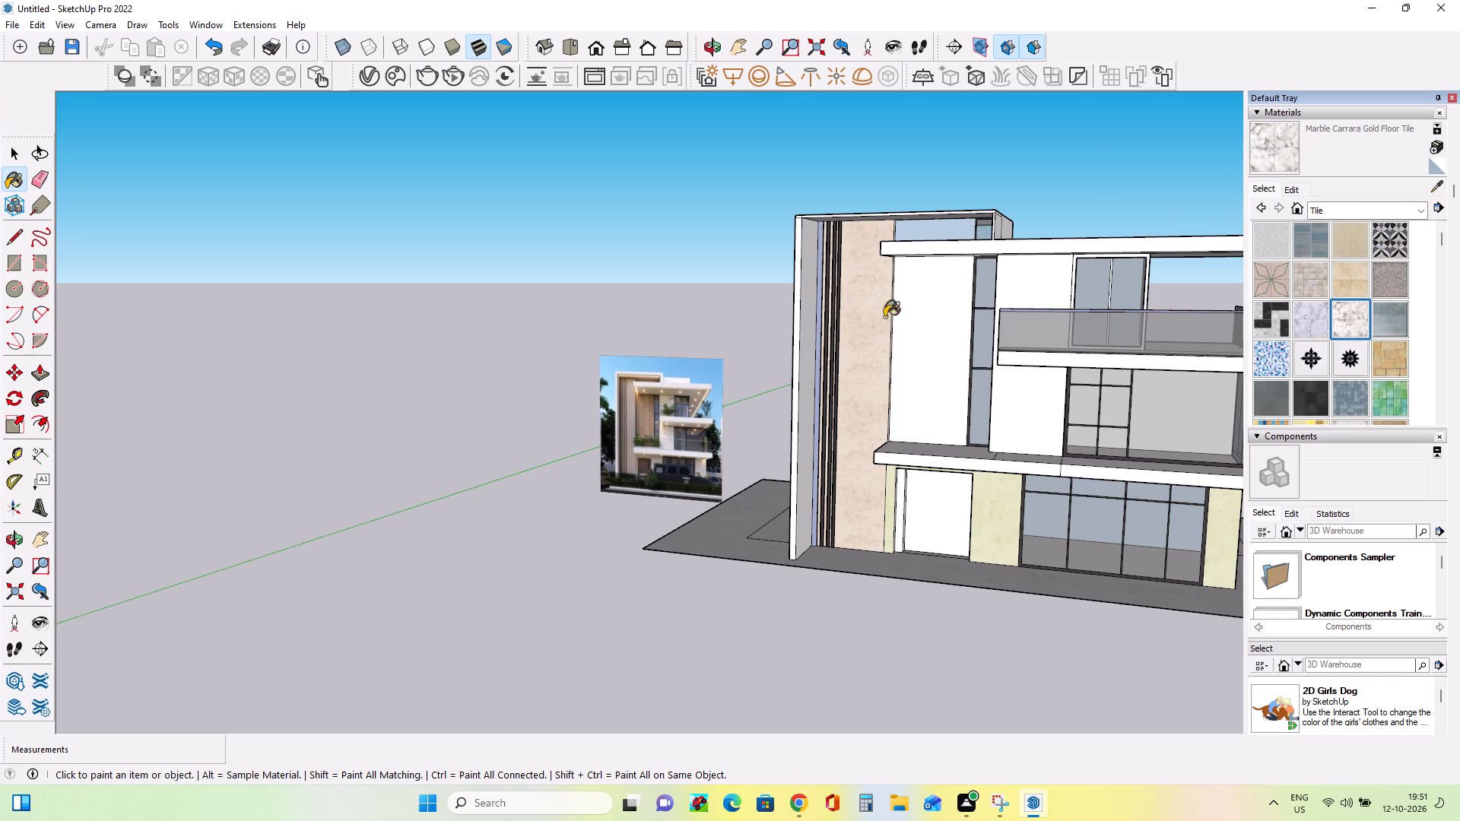
click(1024, 412)
click(1030, 287)
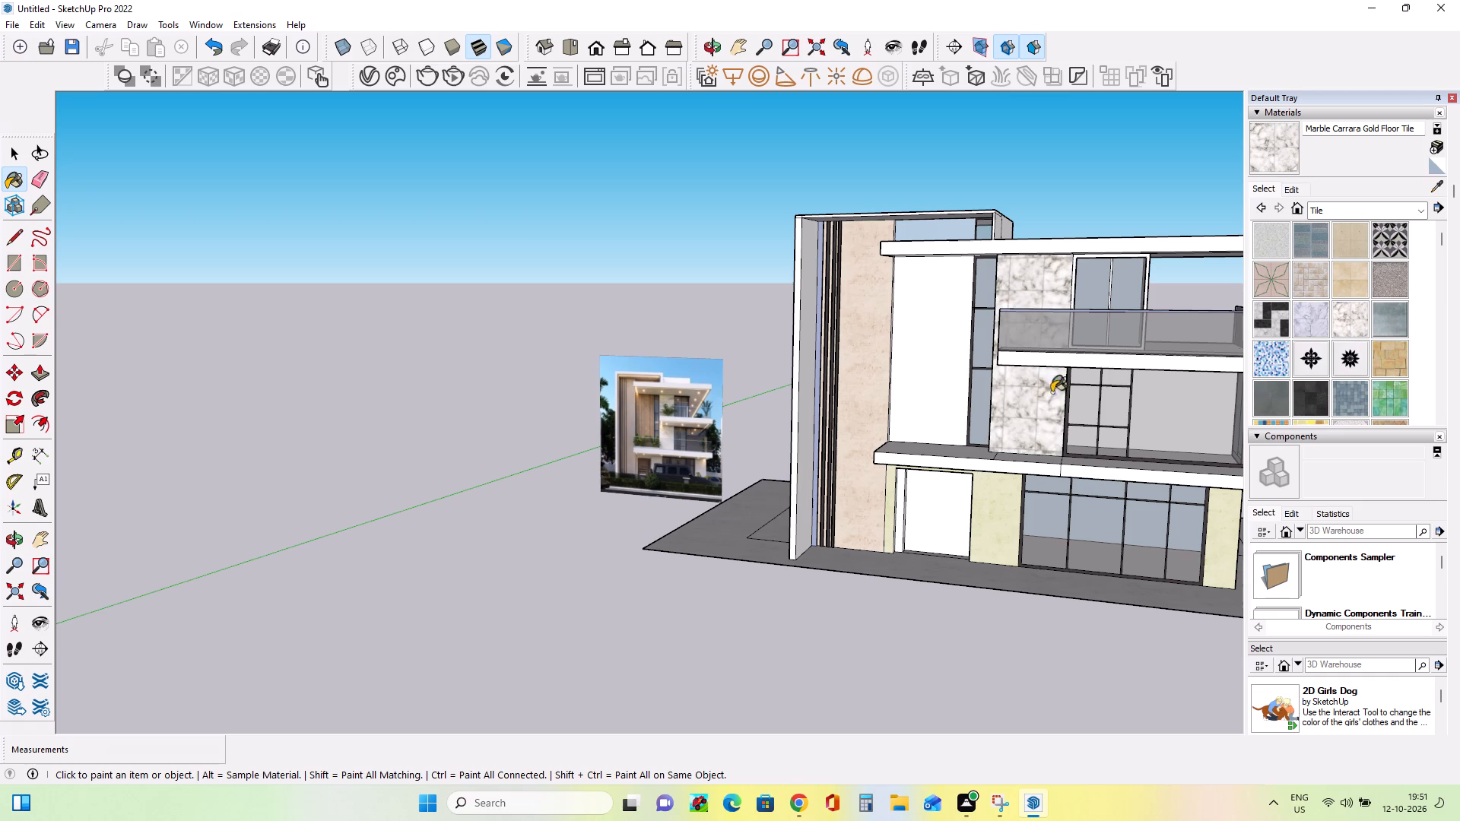
Start a new material based on Marble Carrara Gold Floor Tile and fine-tune its brightness.
click(1431, 153)
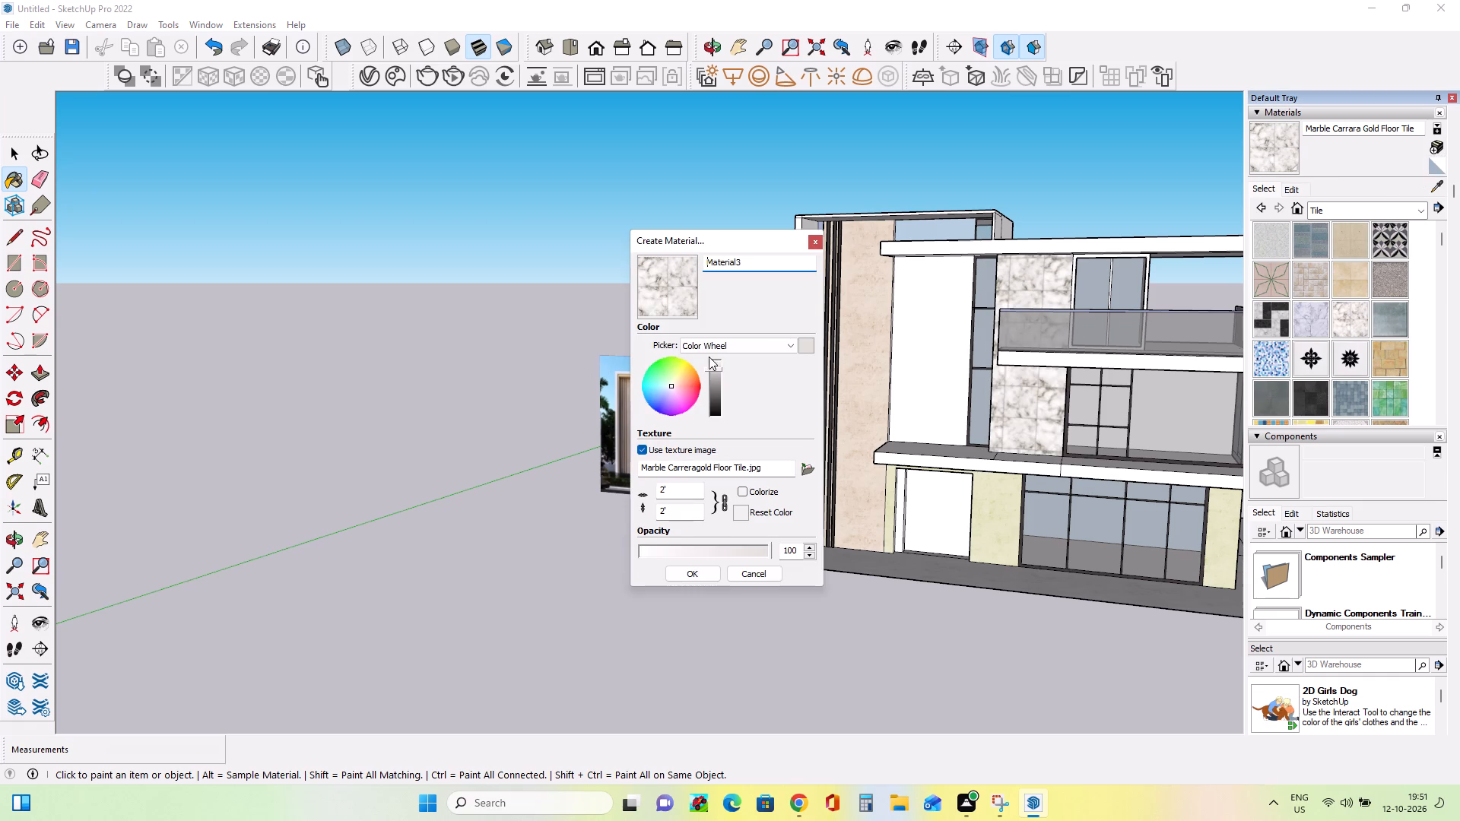
click(710, 364)
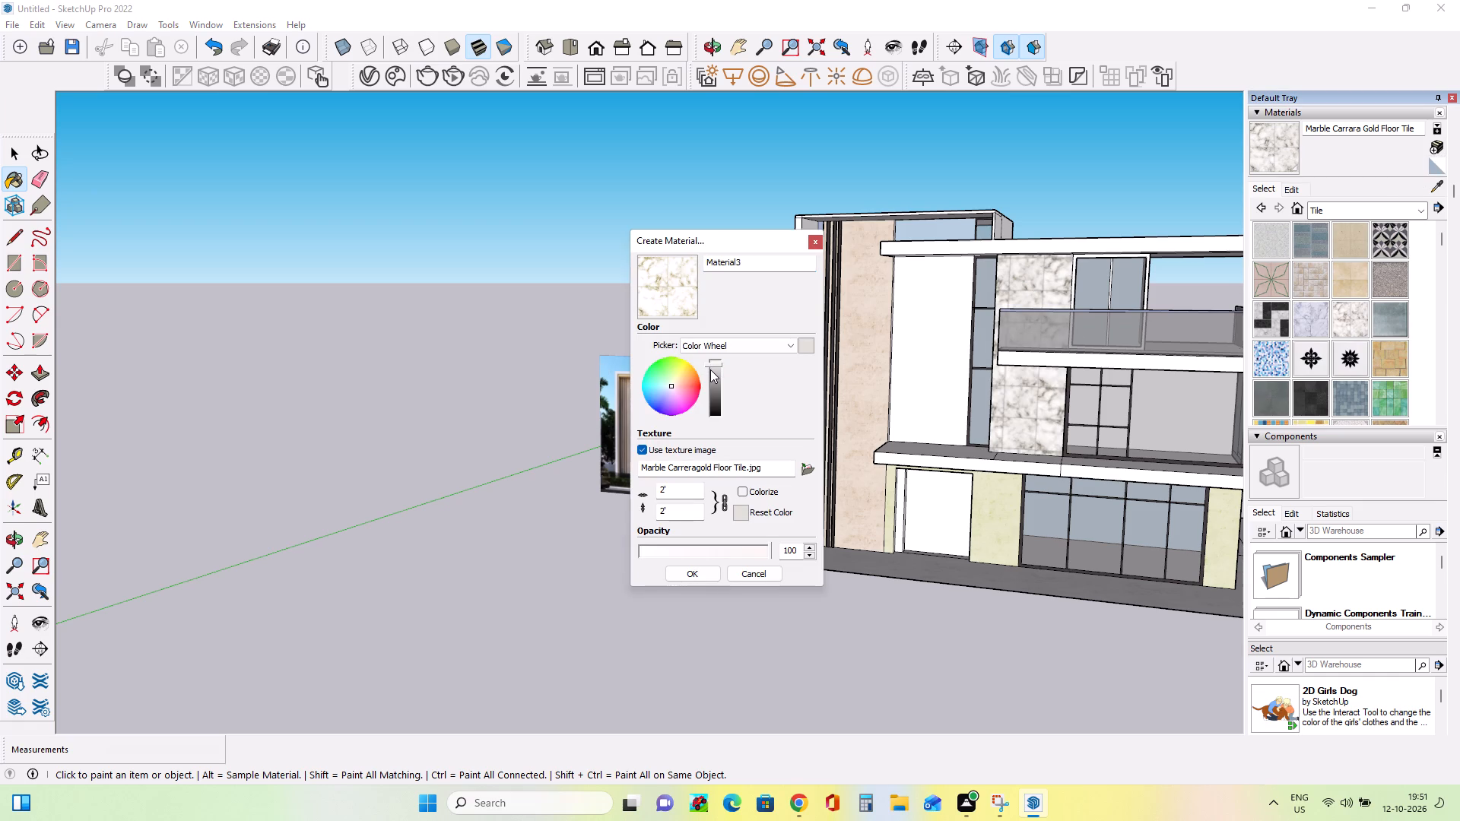
scroll(709, 371, up, 4)
scroll(712, 367, down, 2)
scroll(712, 367, up, 3)
scroll(713, 367, down, 4)
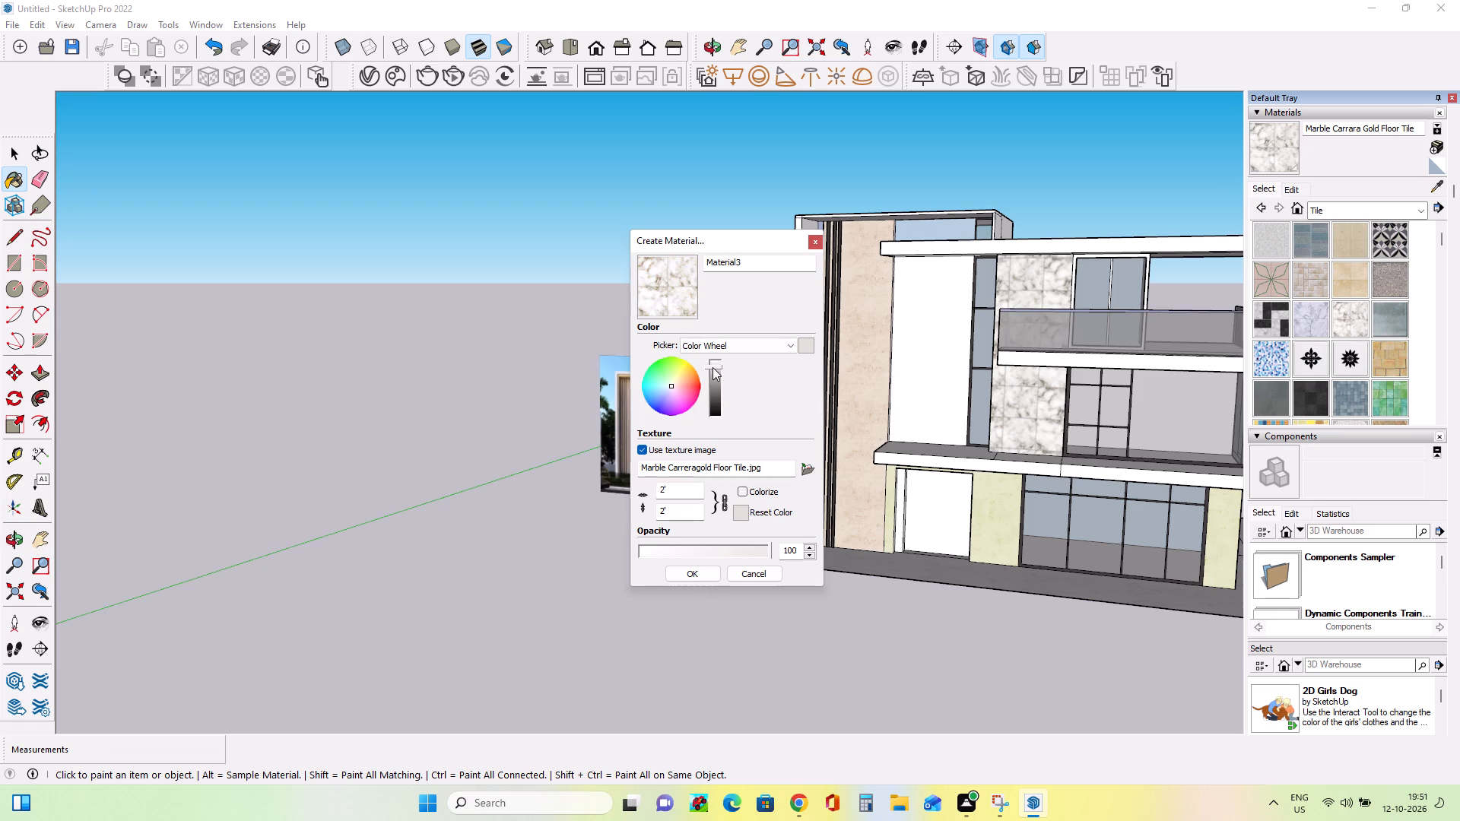
scroll(713, 367, down, 4)
scroll(713, 367, up, 3)
Set the new marble material's texture size to 10' by 10' and repaint the marble wall sections beside the narrow window with it.
click(678, 491)
key(BackSpace)
key(BackSpace)
key(BackSpace)
key(BackSpace)
text(10)
key(apostrophe)
click(686, 573)
click(1016, 413)
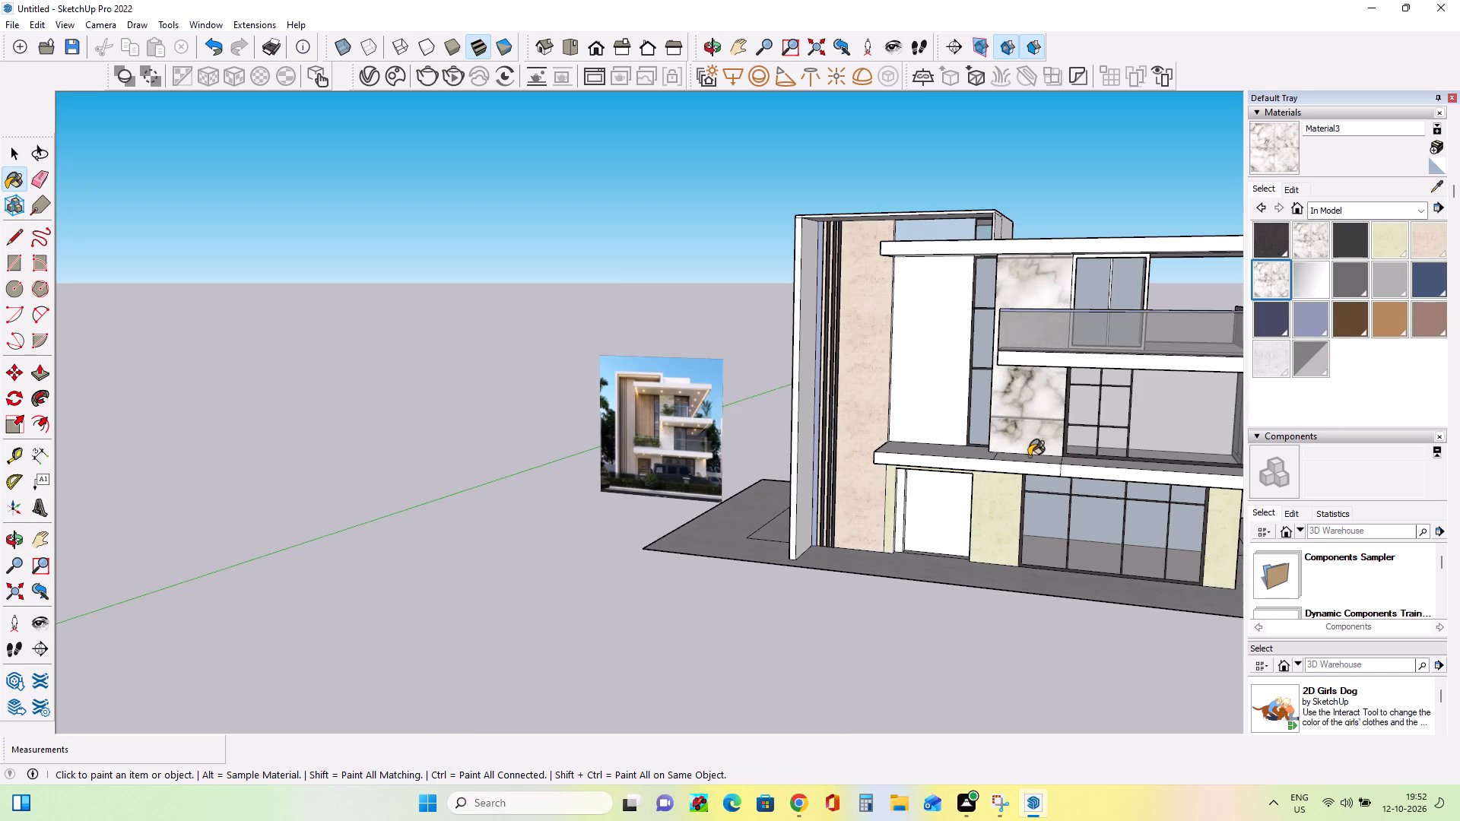
Examine the wall finishes in the reference image and compare them with the modelled facade.
middle_drag(1043, 496, 1150, 541)
scroll(625, 422, up, 2)
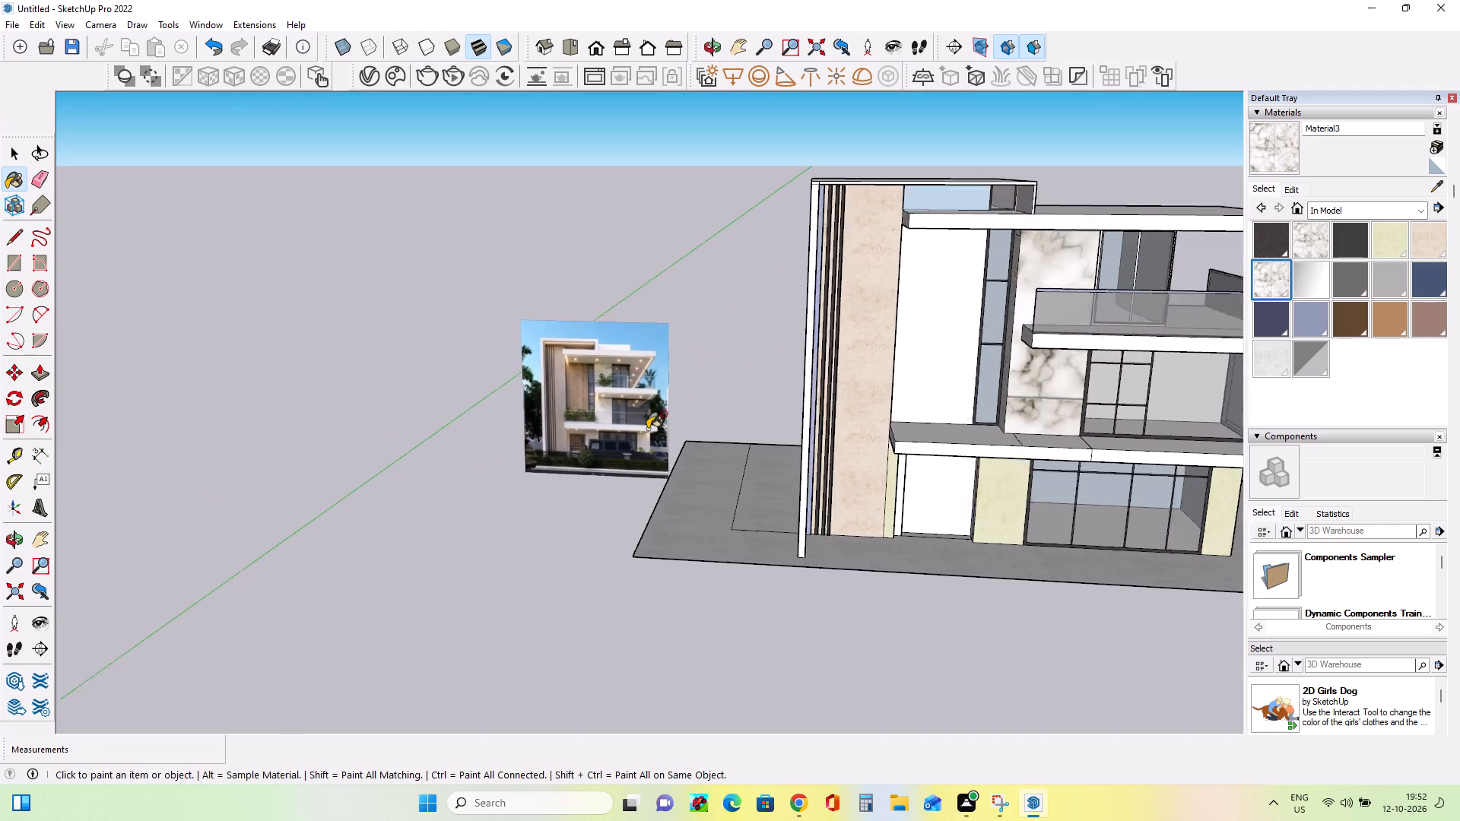
scroll(649, 428, up, 2)
scroll(579, 412, up, 14)
scroll(584, 420, down, 3)
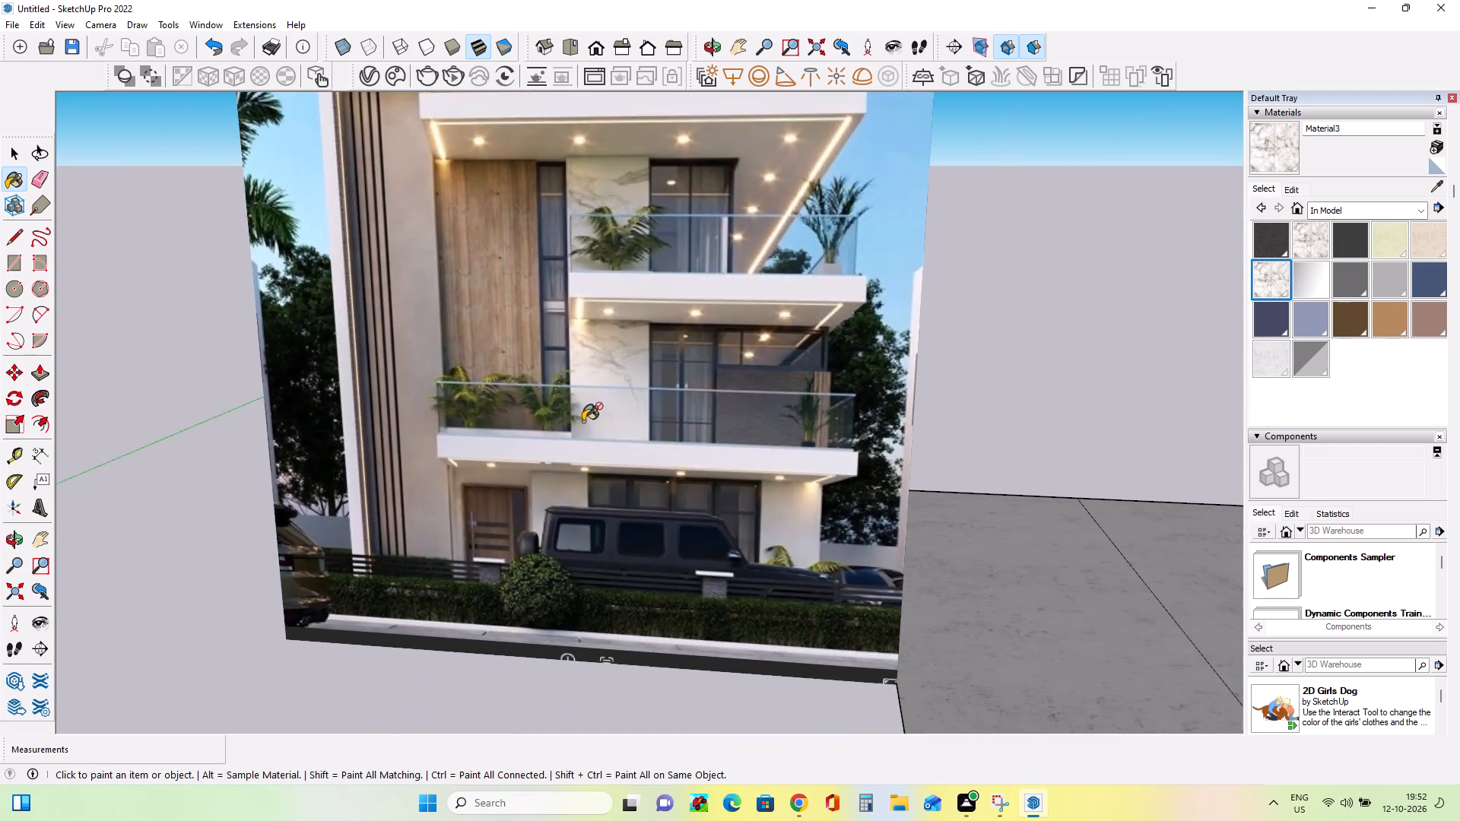
scroll(585, 420, down, 19)
middle_drag(957, 489, 873, 405)
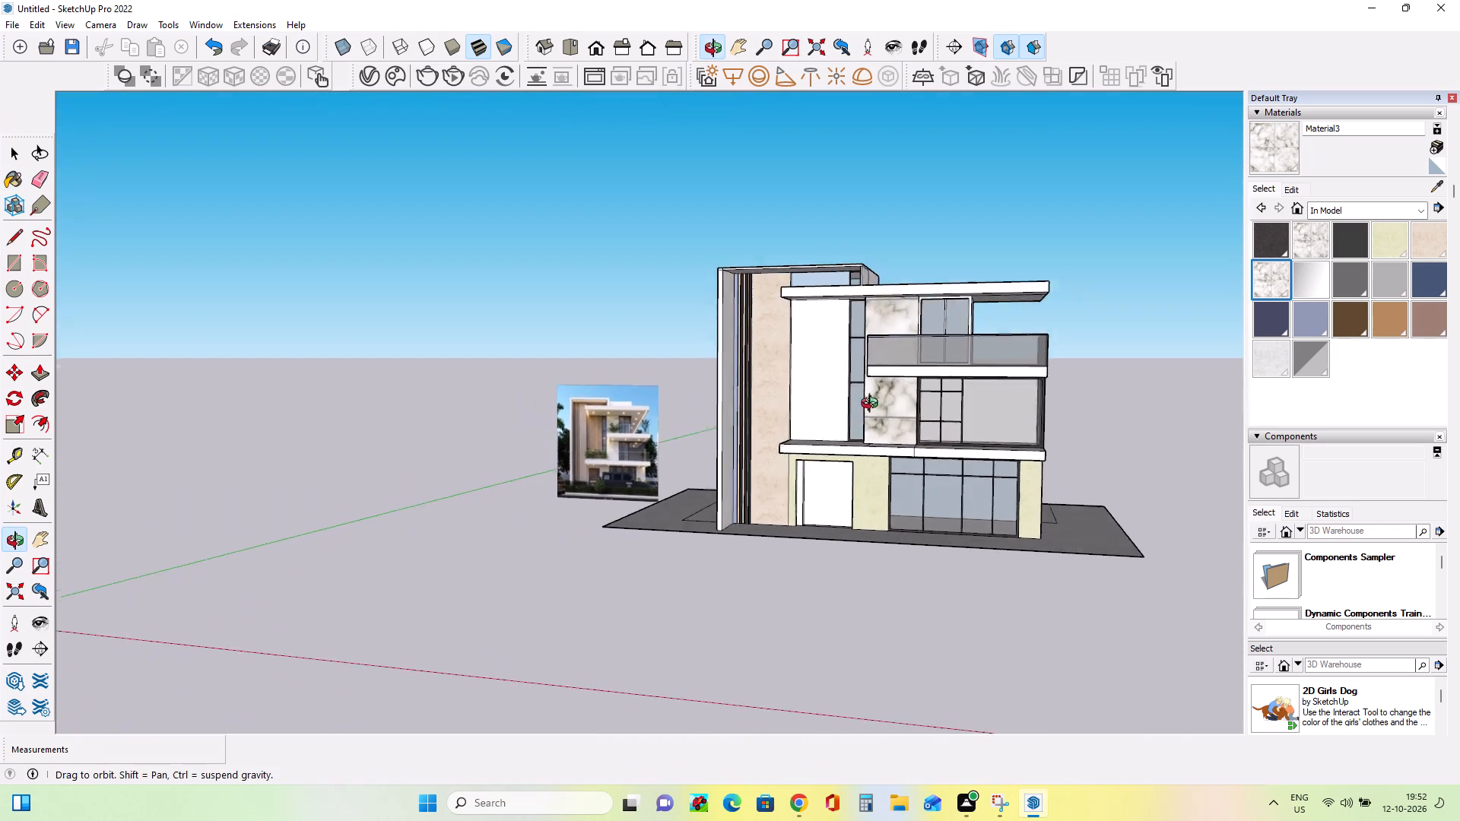
middle_drag(873, 405, 865, 403)
scroll(904, 433, up, 2)
middle_drag(906, 435, 979, 482)
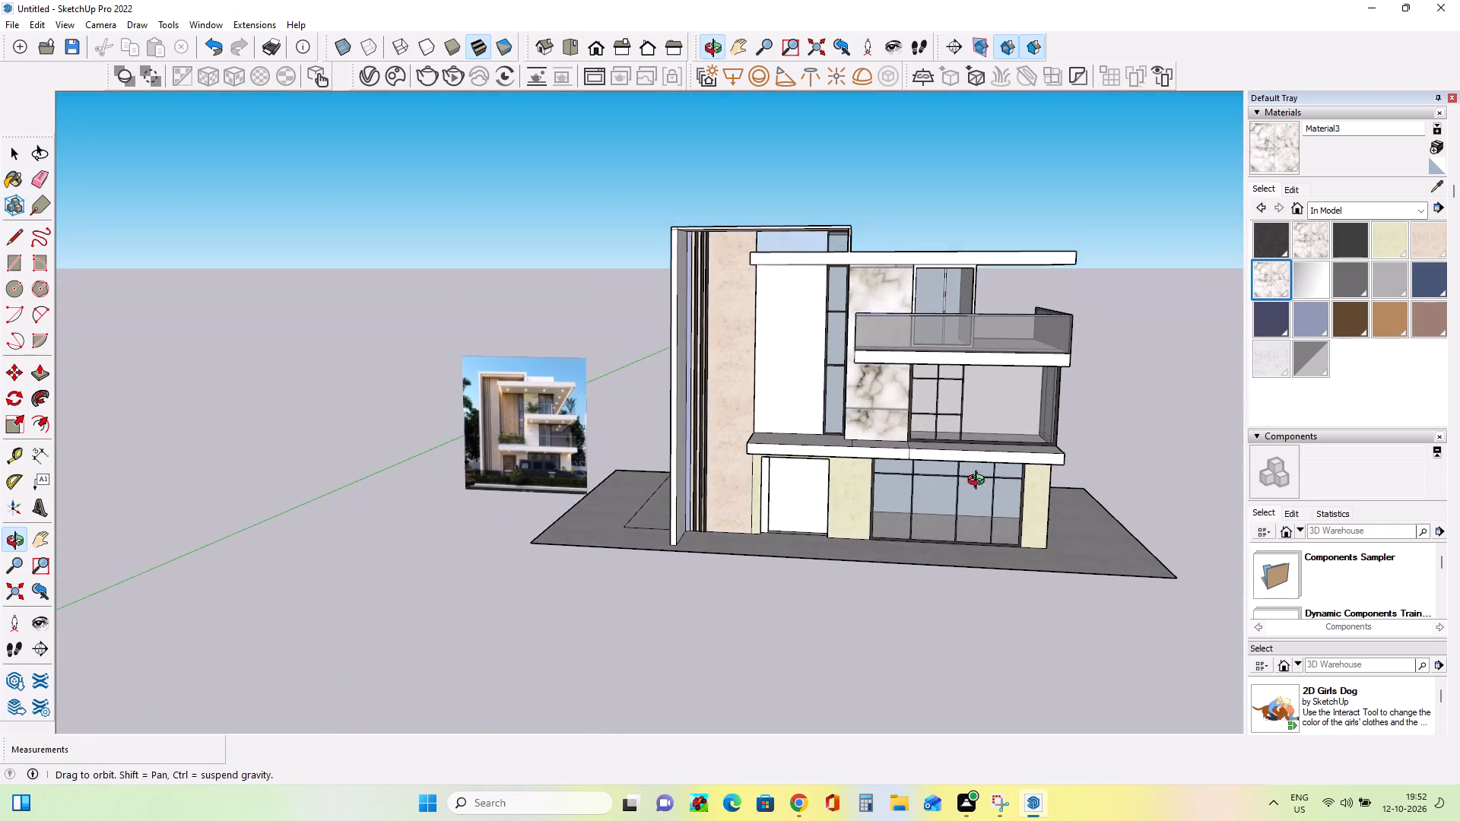
middle_drag(979, 482, 981, 484)
Delete the second large lower glass pane of the ground-floor window to open a view of the interior wall.
scroll(839, 509, up, 3)
scroll(1163, 492, up, 1)
middle_drag(1128, 487, 1122, 490)
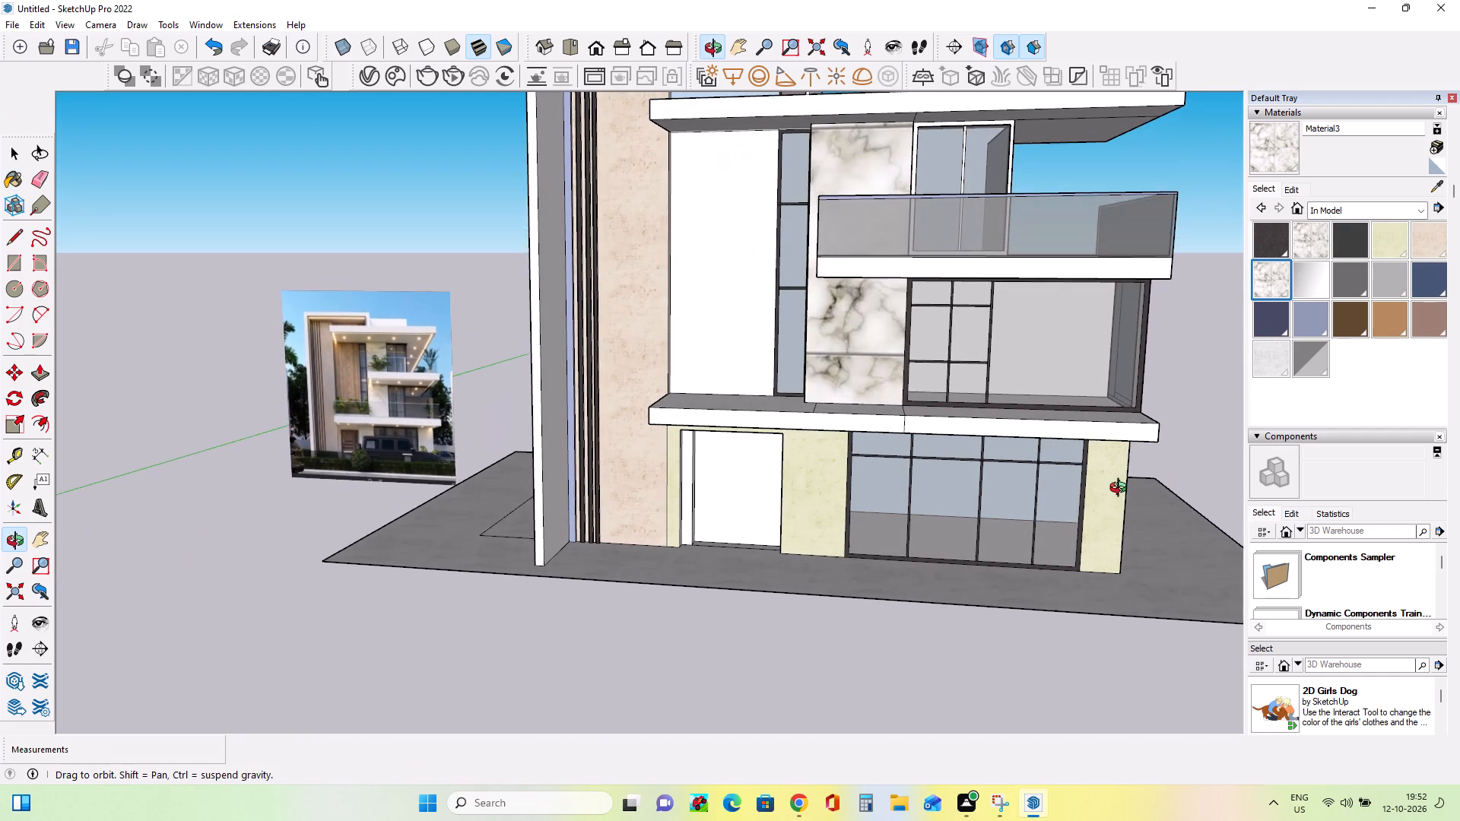
middle_drag(1122, 490, 1128, 475)
scroll(987, 520, up, 3)
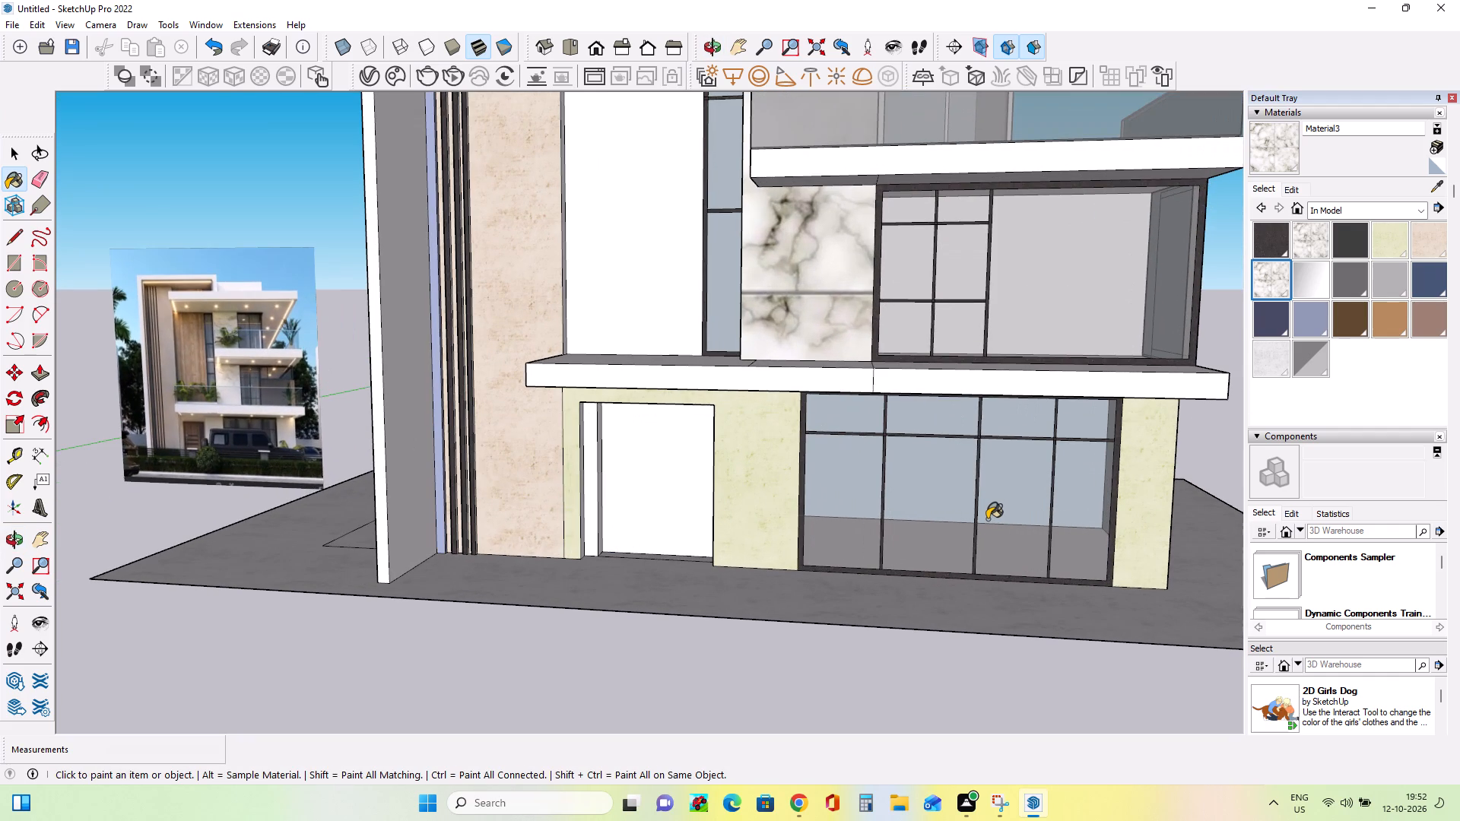
scroll(987, 519, up, 2)
scroll(987, 517, down, 4)
middle_drag(988, 516, 1009, 528)
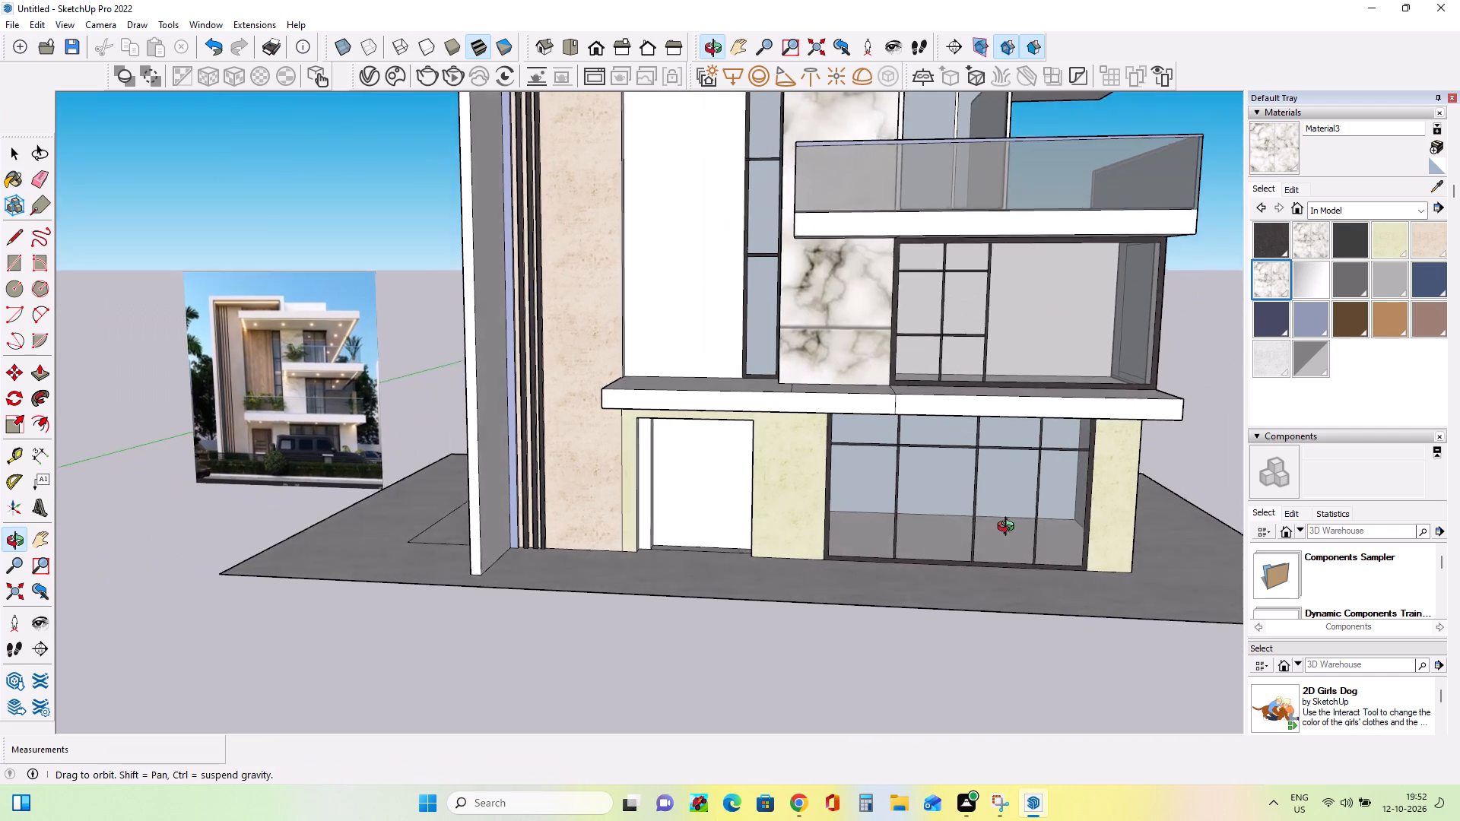
middle_drag(1009, 528, 1015, 536)
click(14, 156)
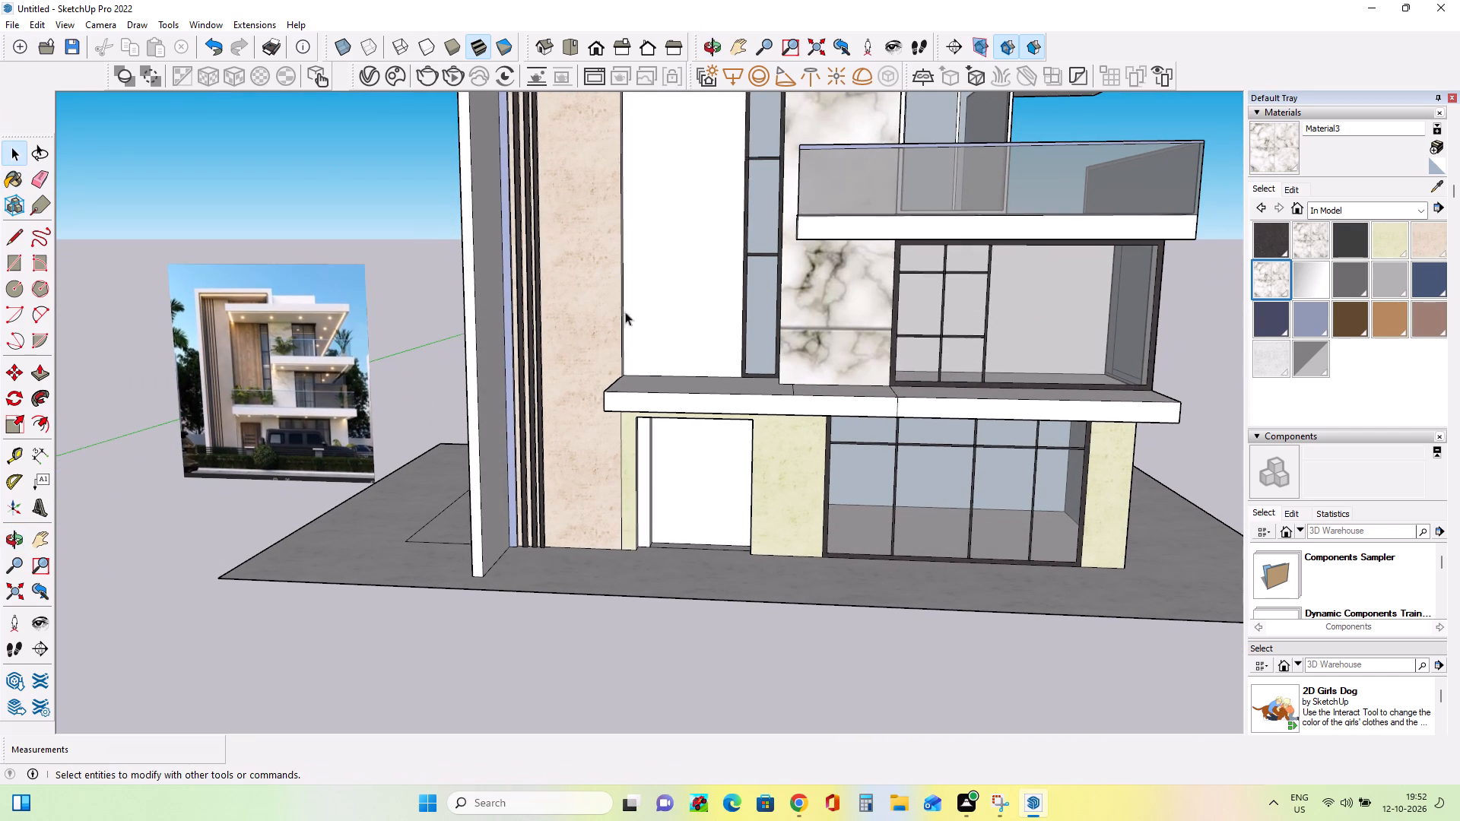
click(950, 509)
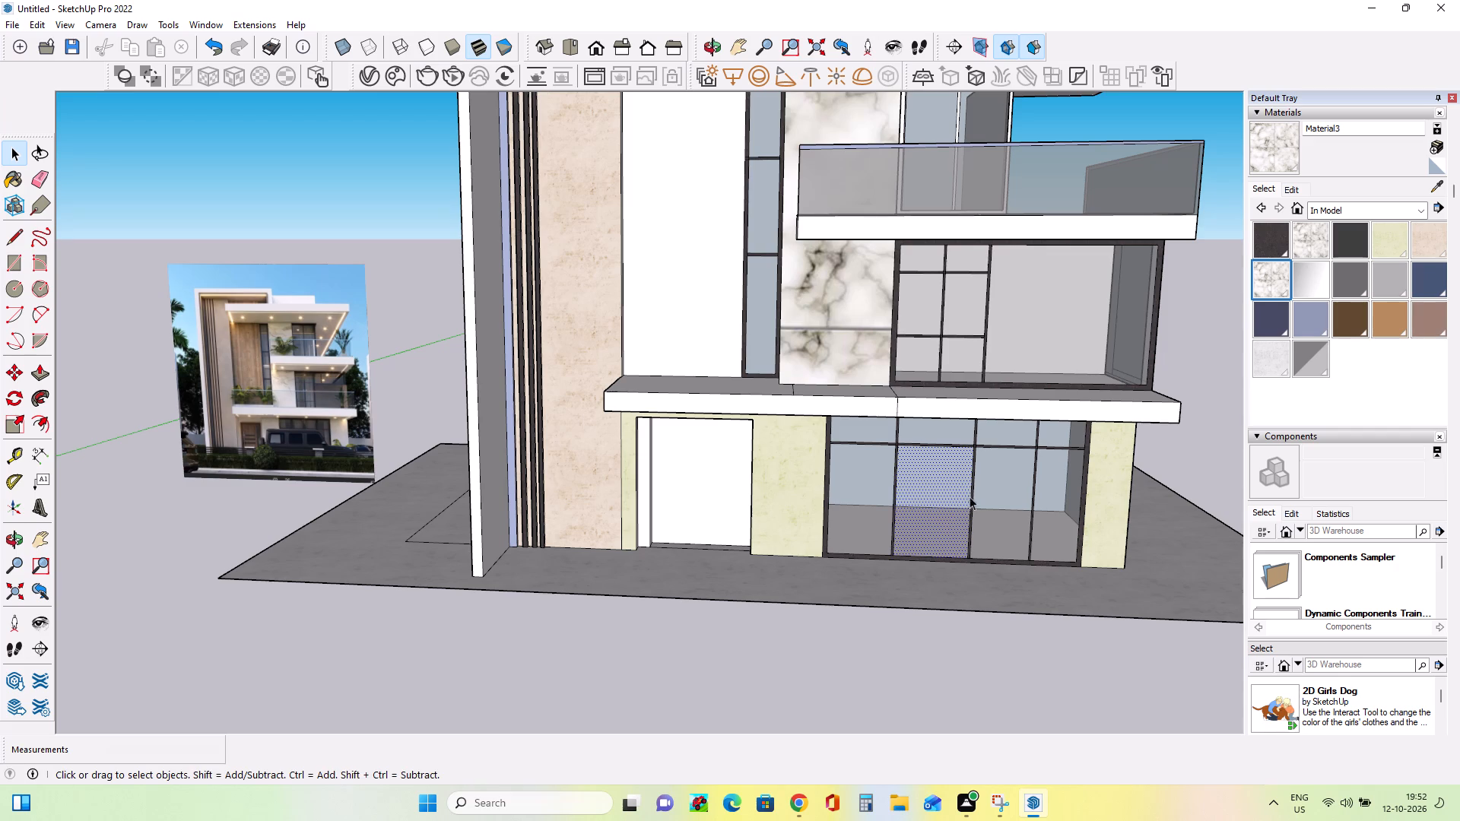
key(Delete)
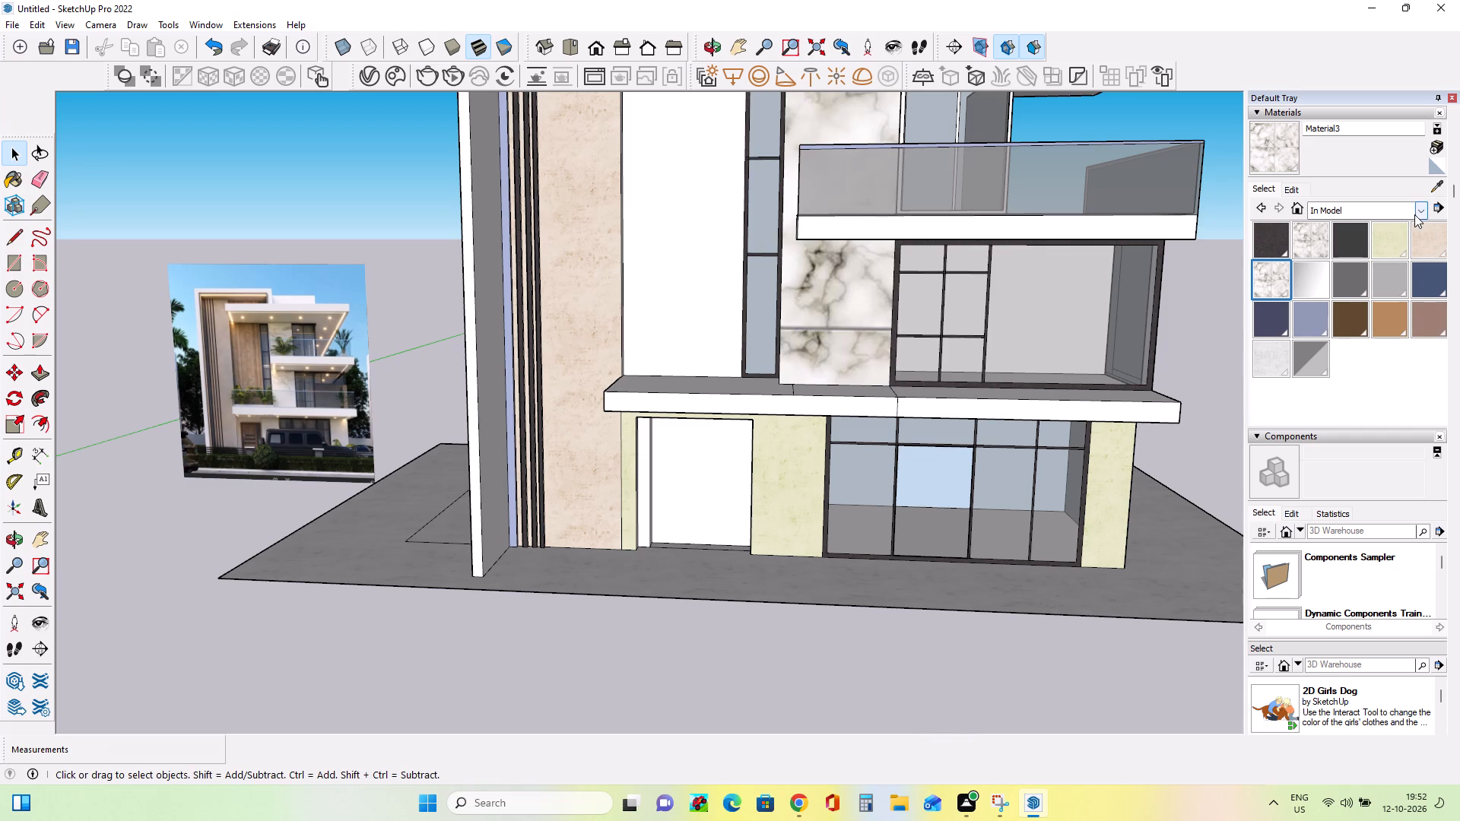
Paint the interior surface behind the open ground-floor pane with 0009_Linen from the Colors-Named collection.
click(1382, 214)
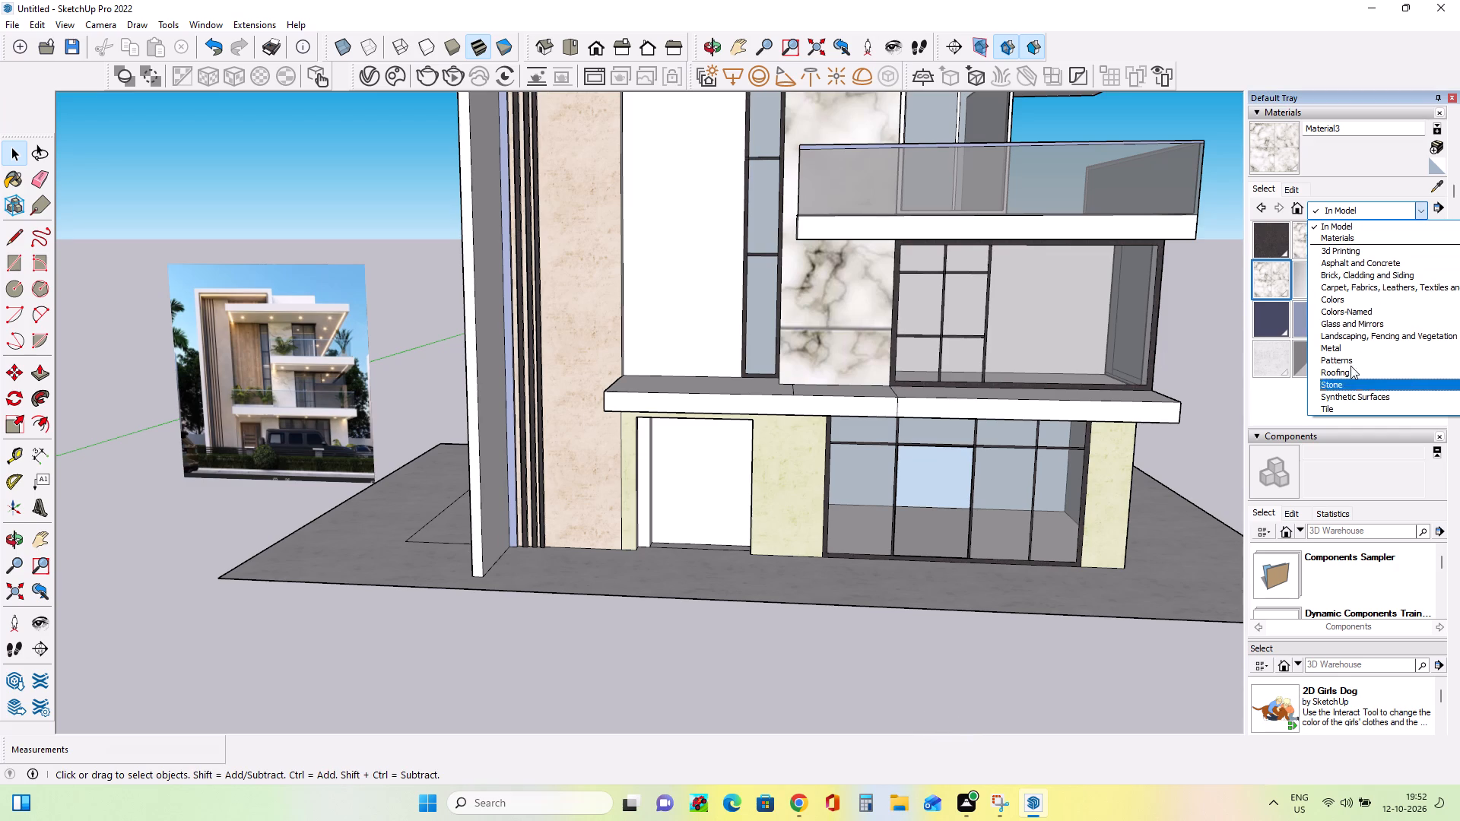
click(1344, 311)
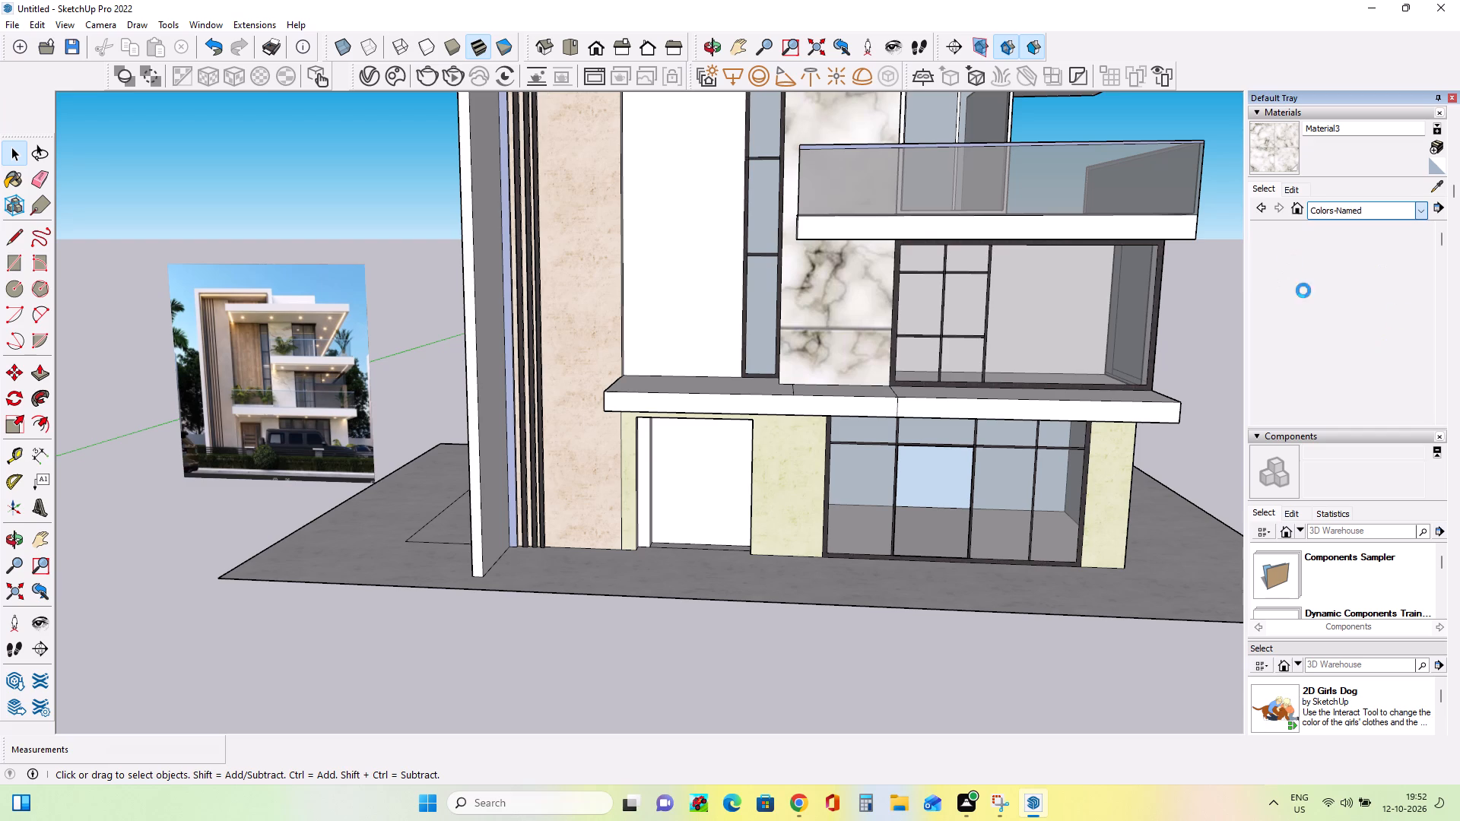
click(1265, 319)
click(924, 502)
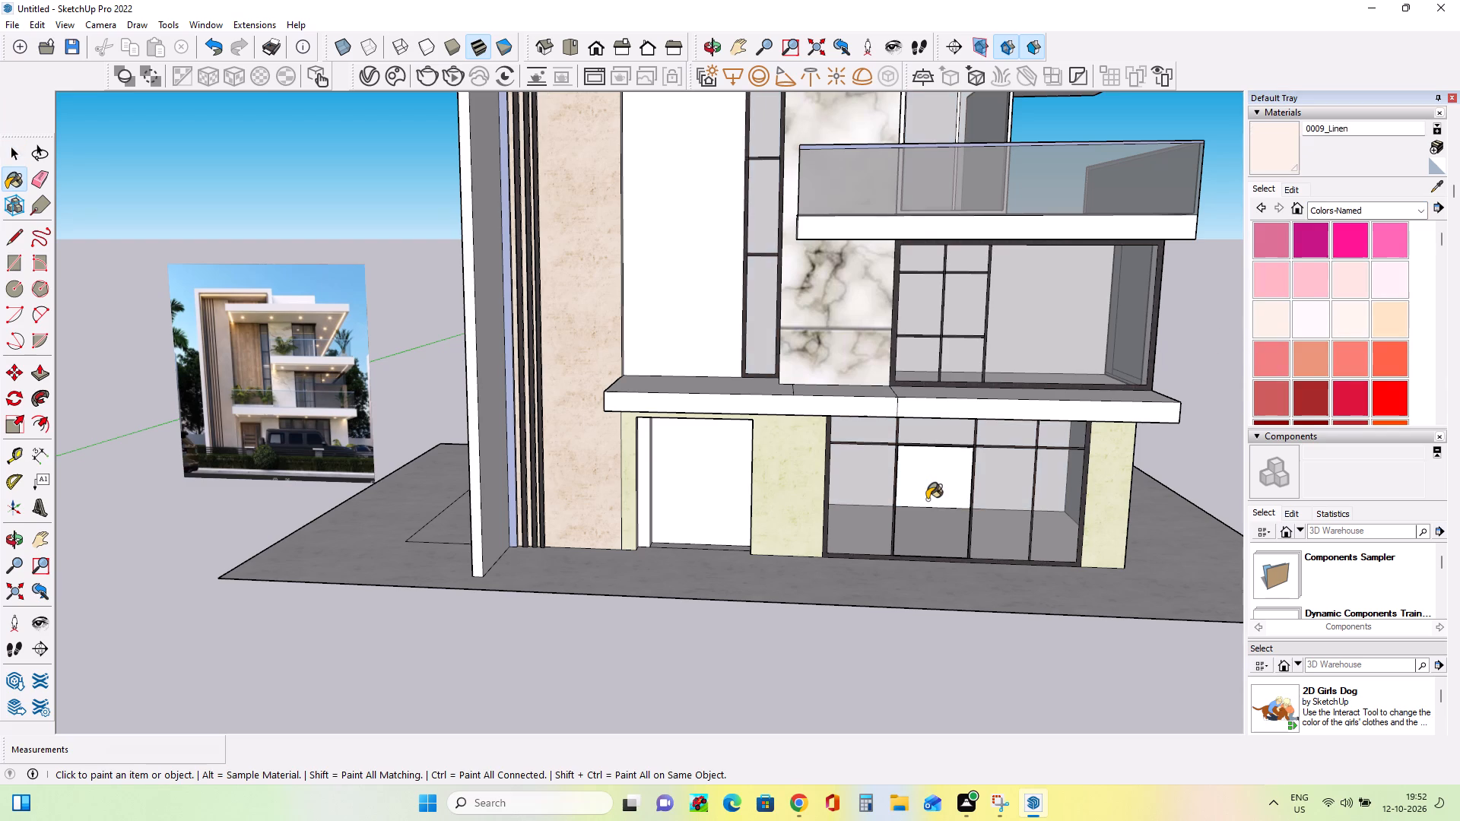
middle_drag(947, 490, 928, 407)
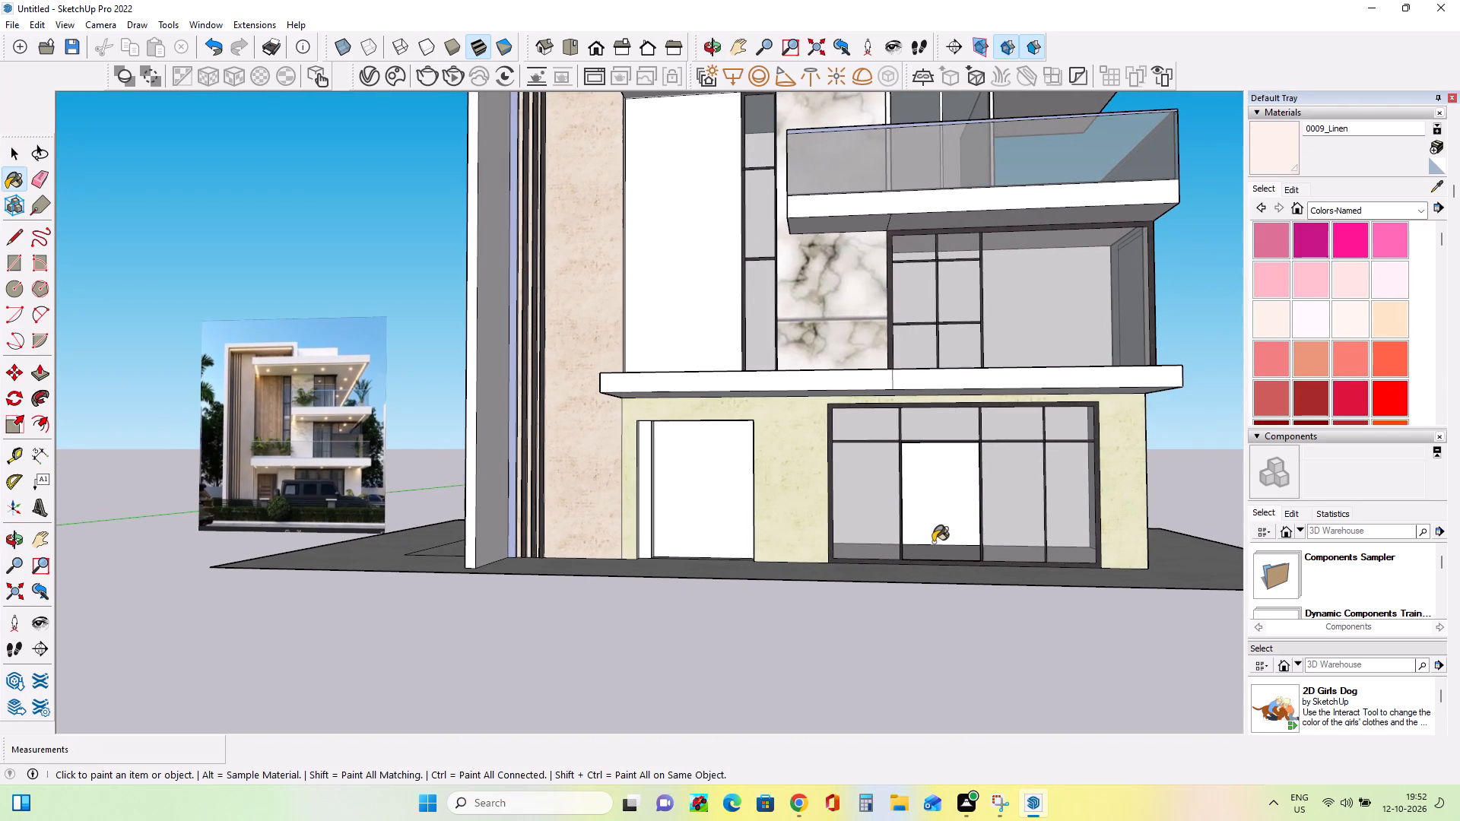
middle_drag(942, 550, 982, 635)
click(912, 525)
Draw a vertical line about 2' 6" long down the middle of the open ground-floor pane to rebuild its face.
middle_drag(986, 572, 933, 518)
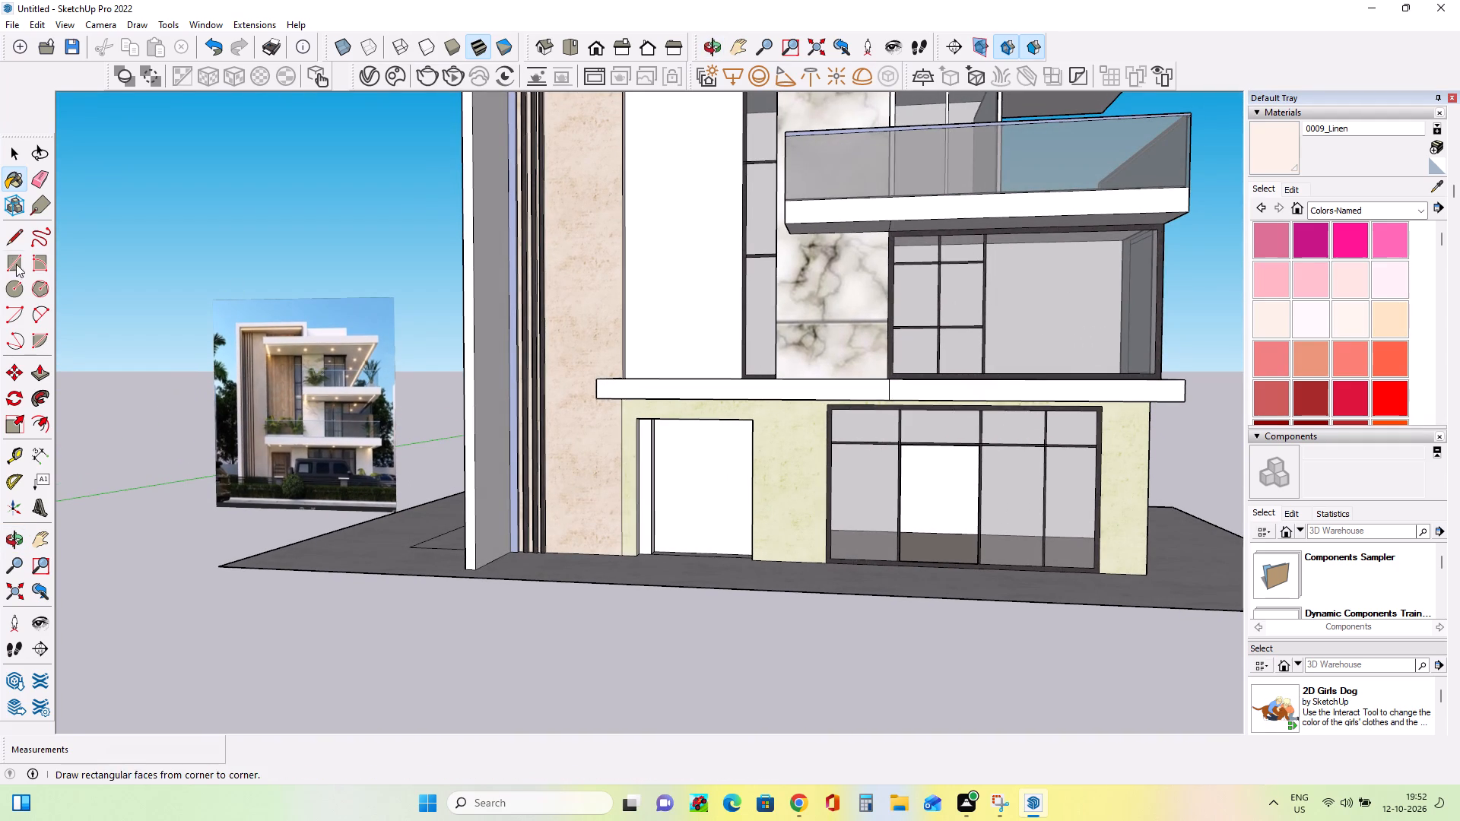
click(16, 237)
click(935, 447)
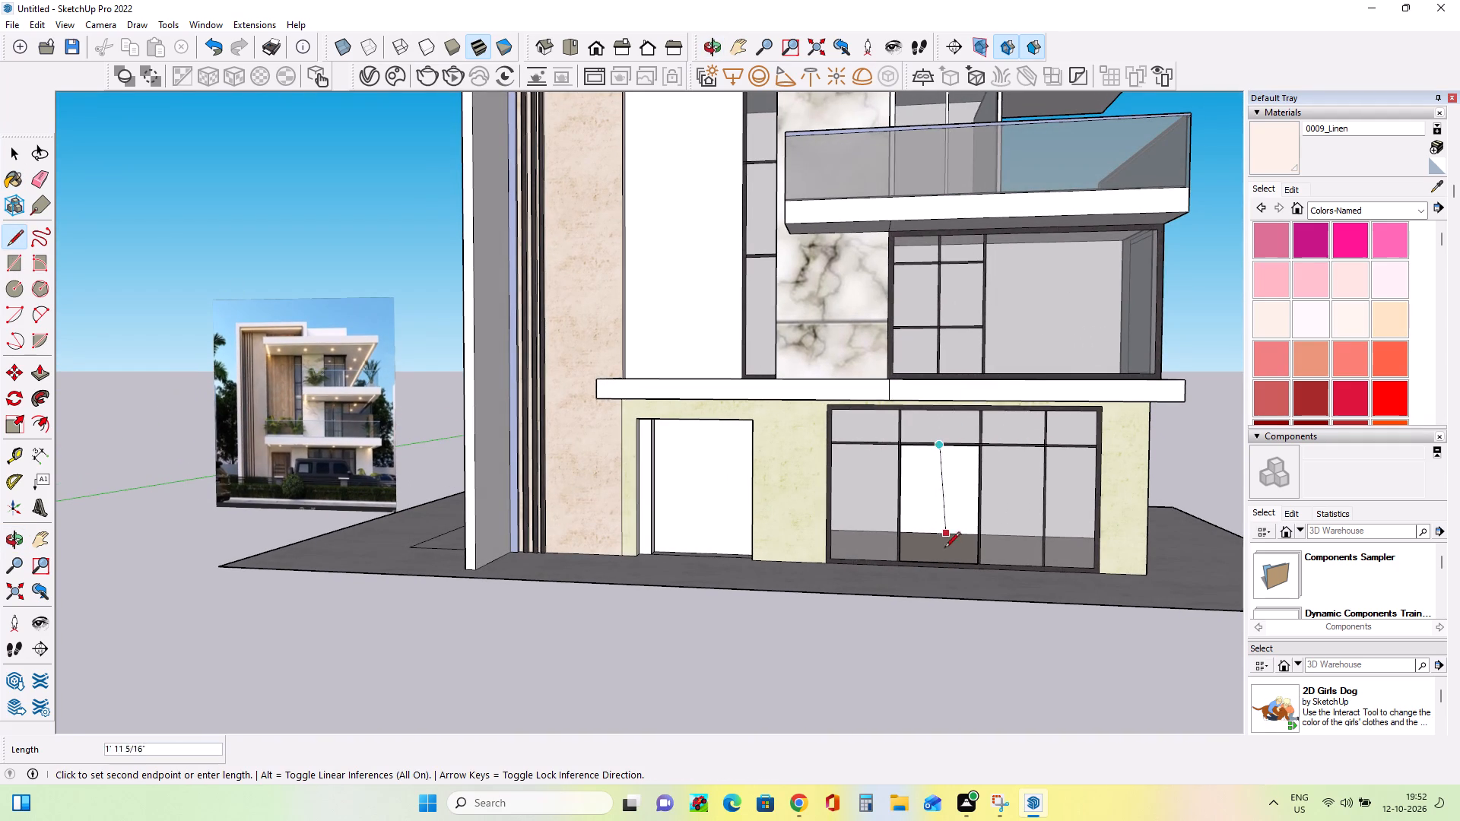
click(941, 568)
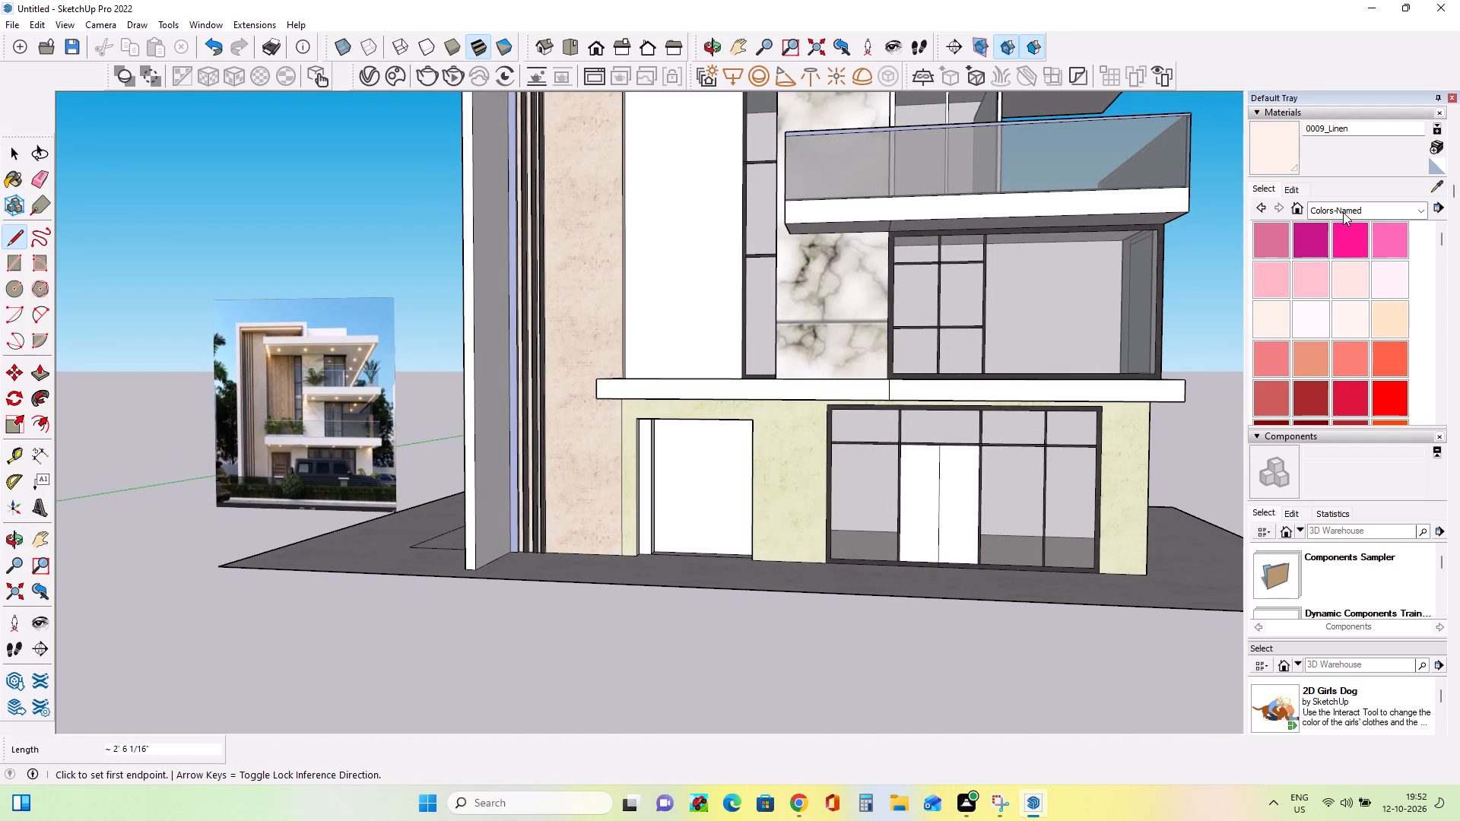
Paint both halves of the rebuilt ground-floor pane with Translucent Glass Gray from the Glass and Mirrors collection.
click(1343, 212)
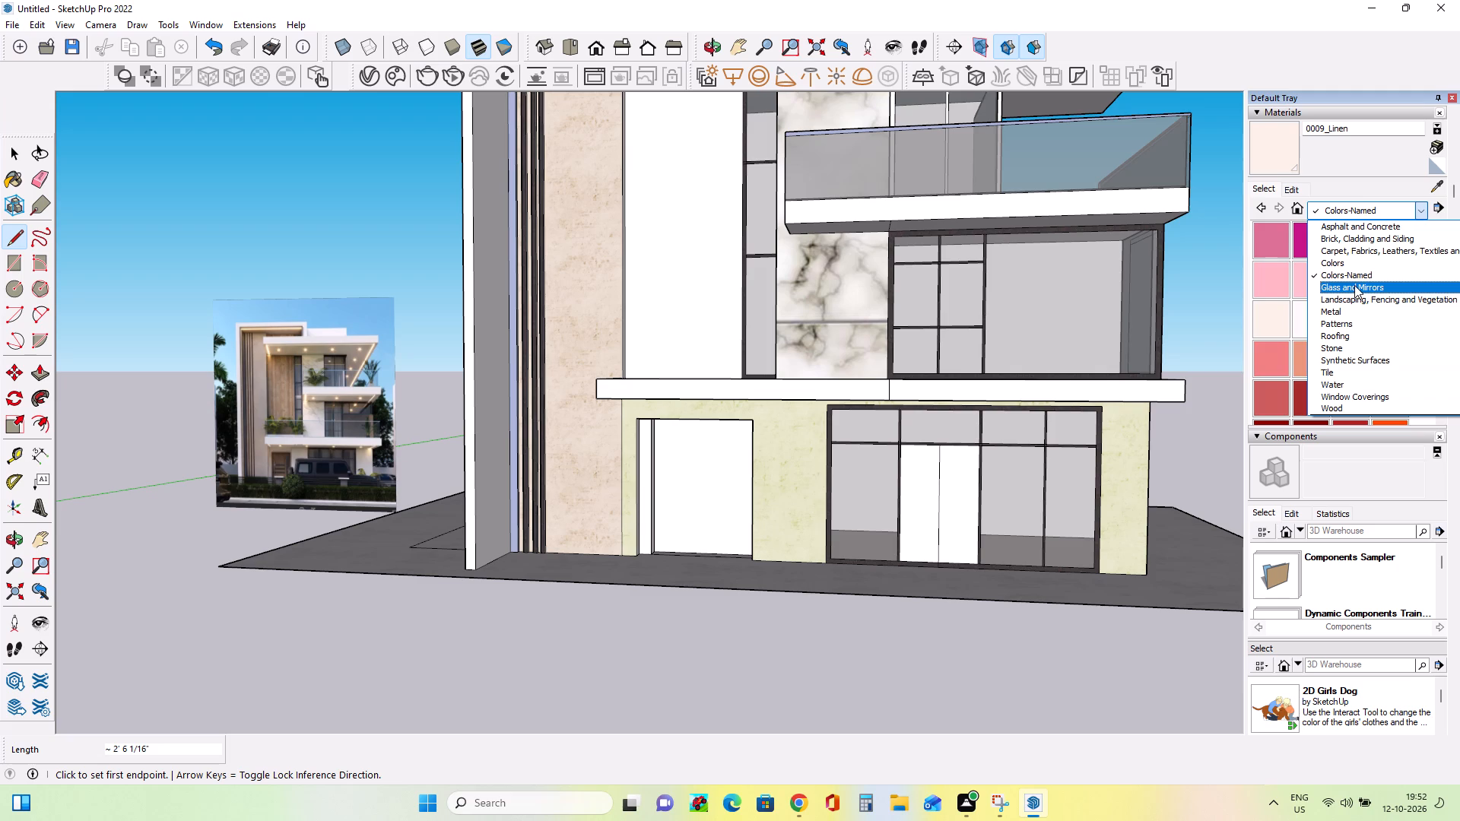
click(1354, 285)
click(1346, 284)
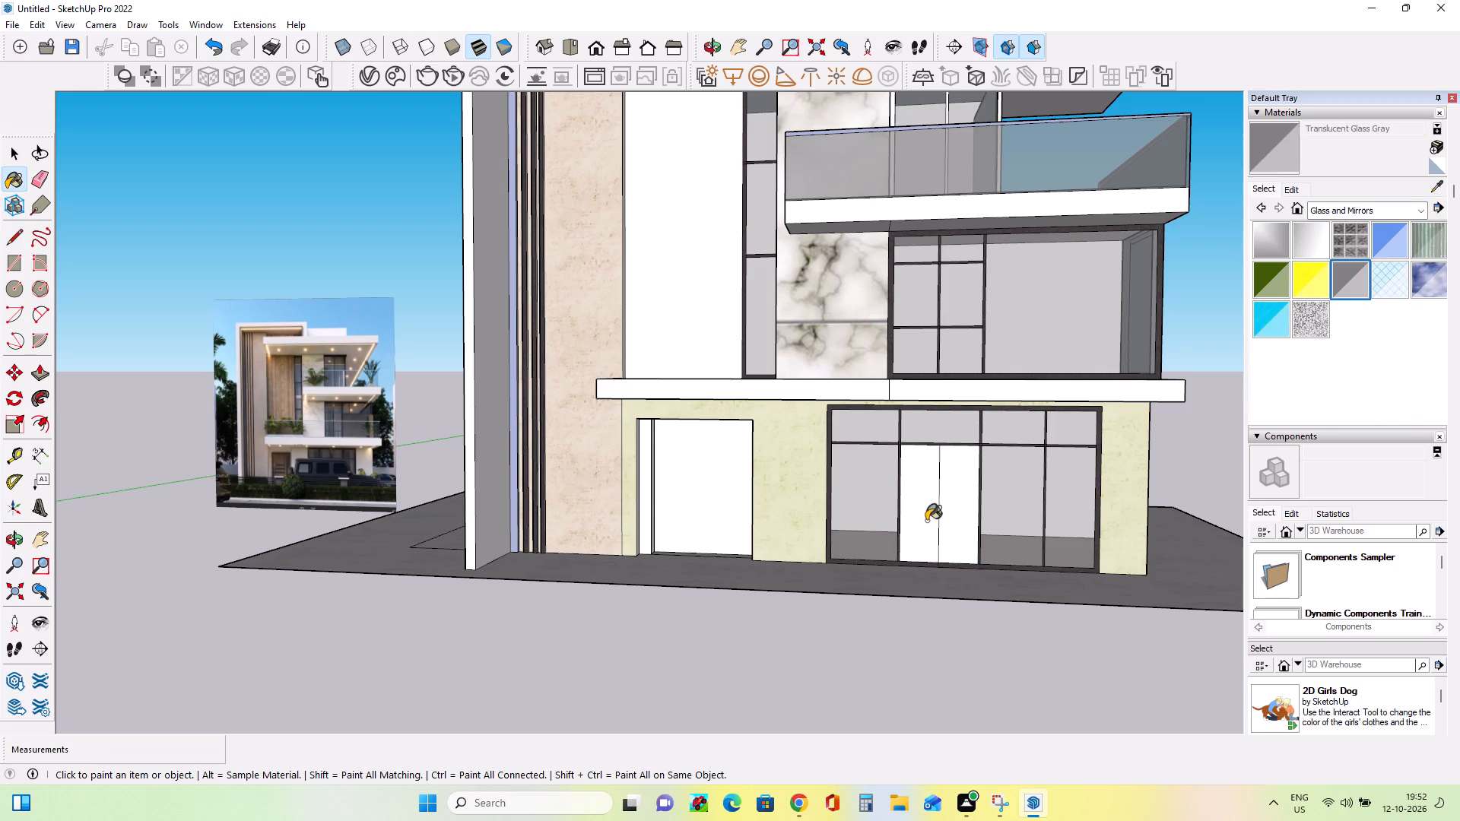
click(935, 521)
click(957, 518)
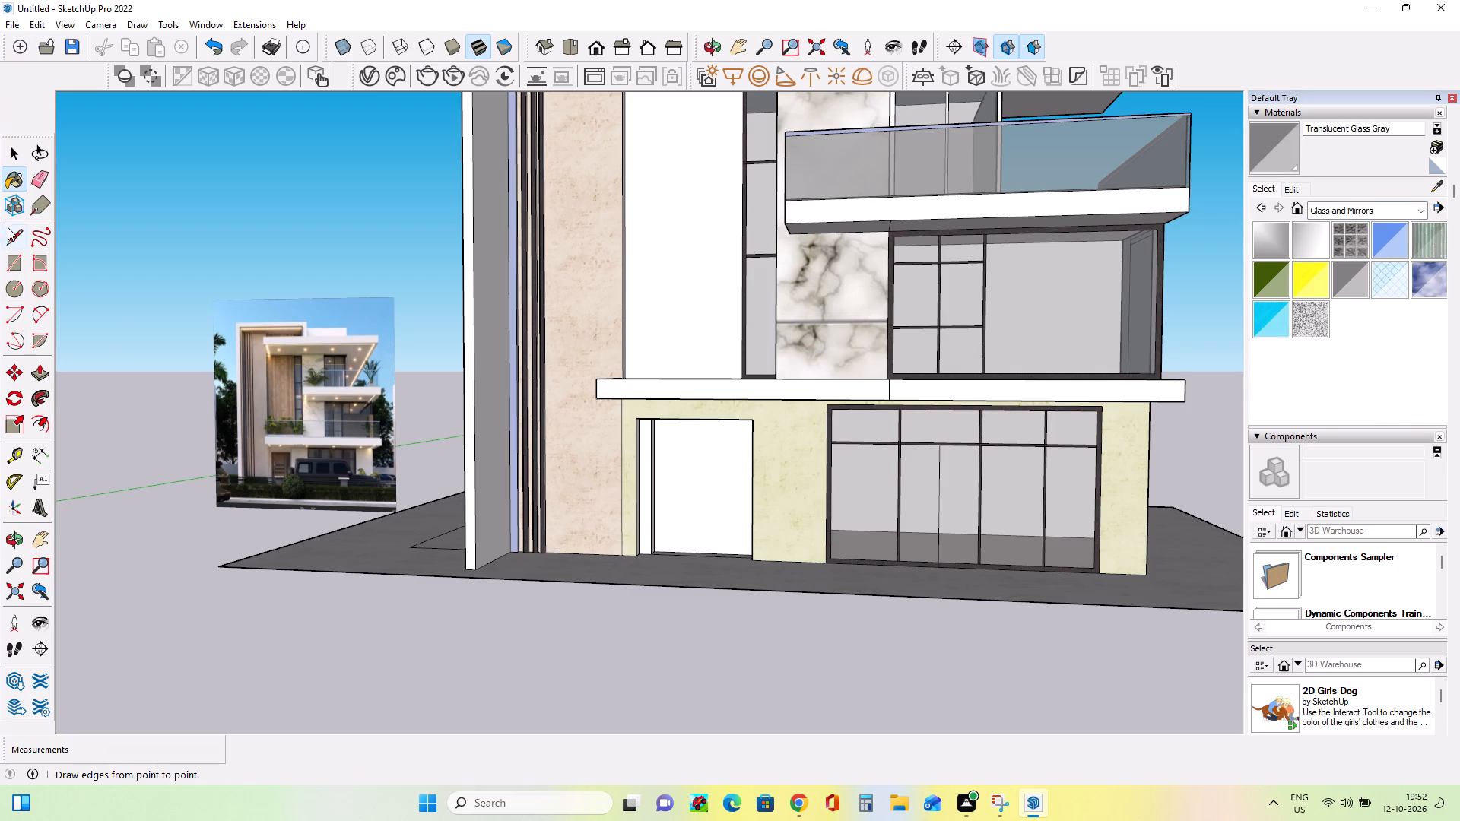
Erase the vertical line dividing the rebuilt ground-floor glass pane.
click(43, 178)
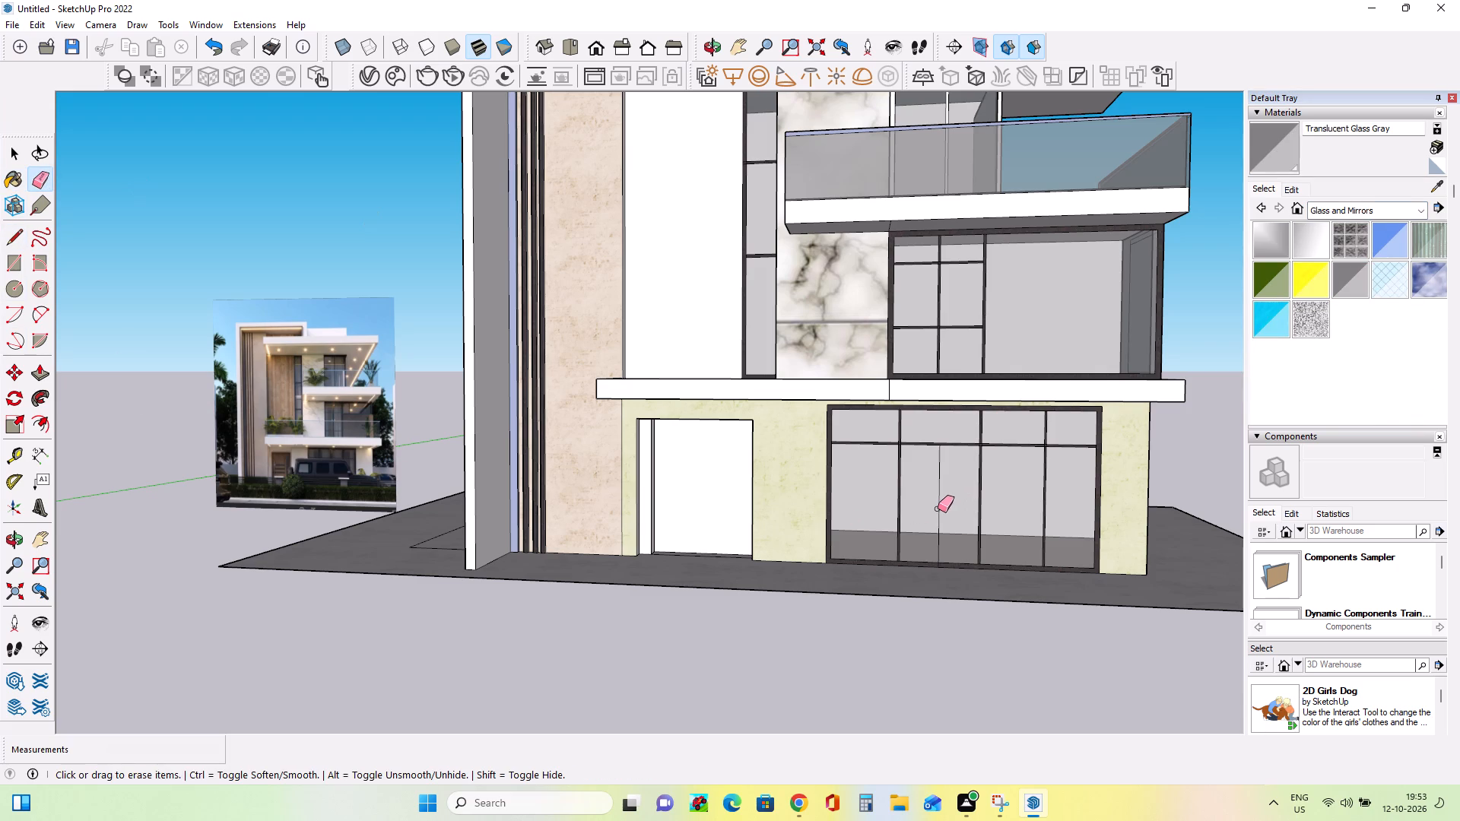
click(938, 509)
Examine the whole facade and the side of the house from several angles beside the reference image.
scroll(984, 551, down, 6)
middle_drag(713, 467, 852, 468)
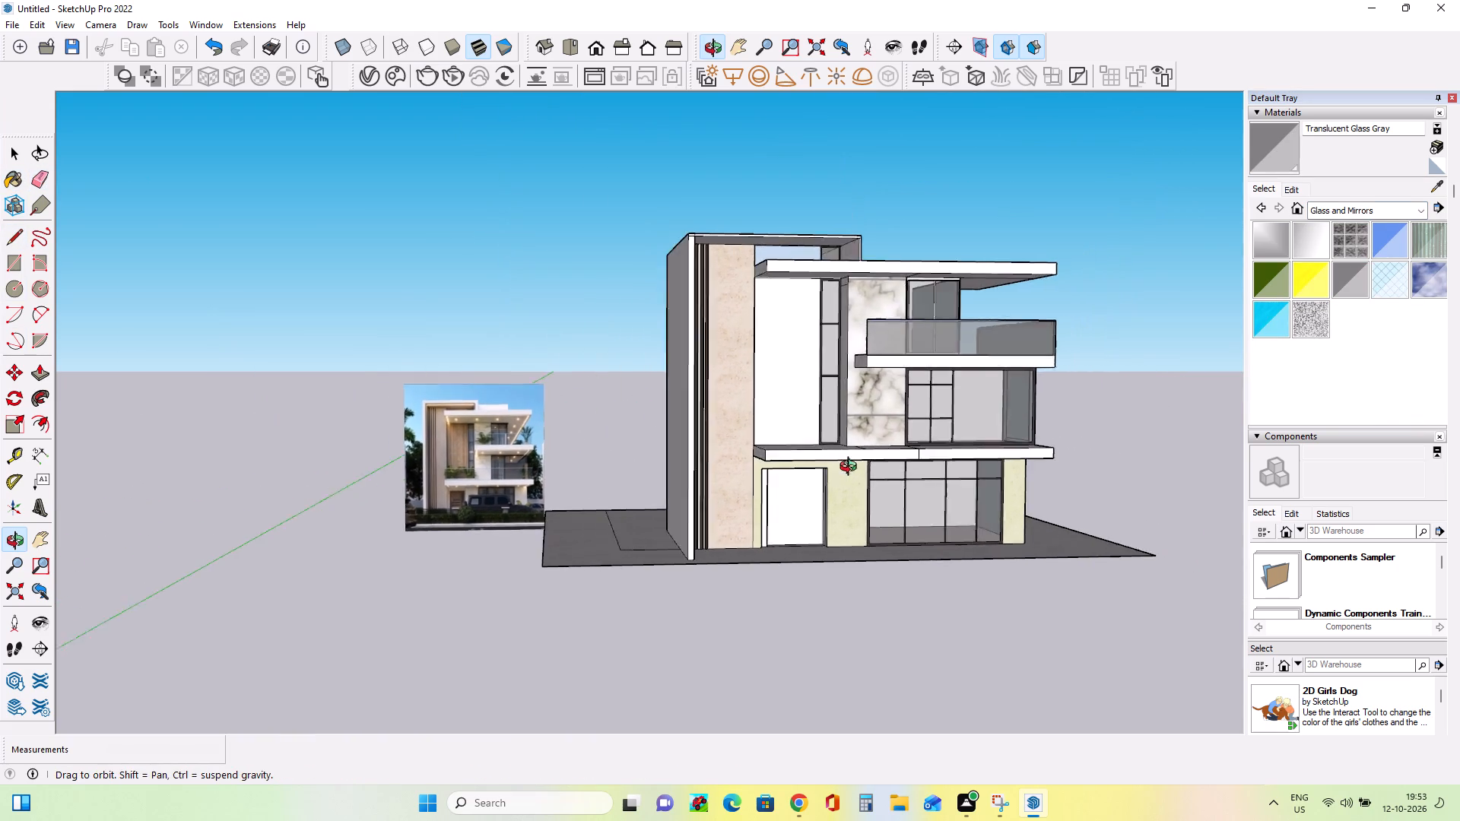
middle_drag(852, 468, 754, 509)
scroll(969, 442, up, 2)
middle_drag(1058, 458, 952, 468)
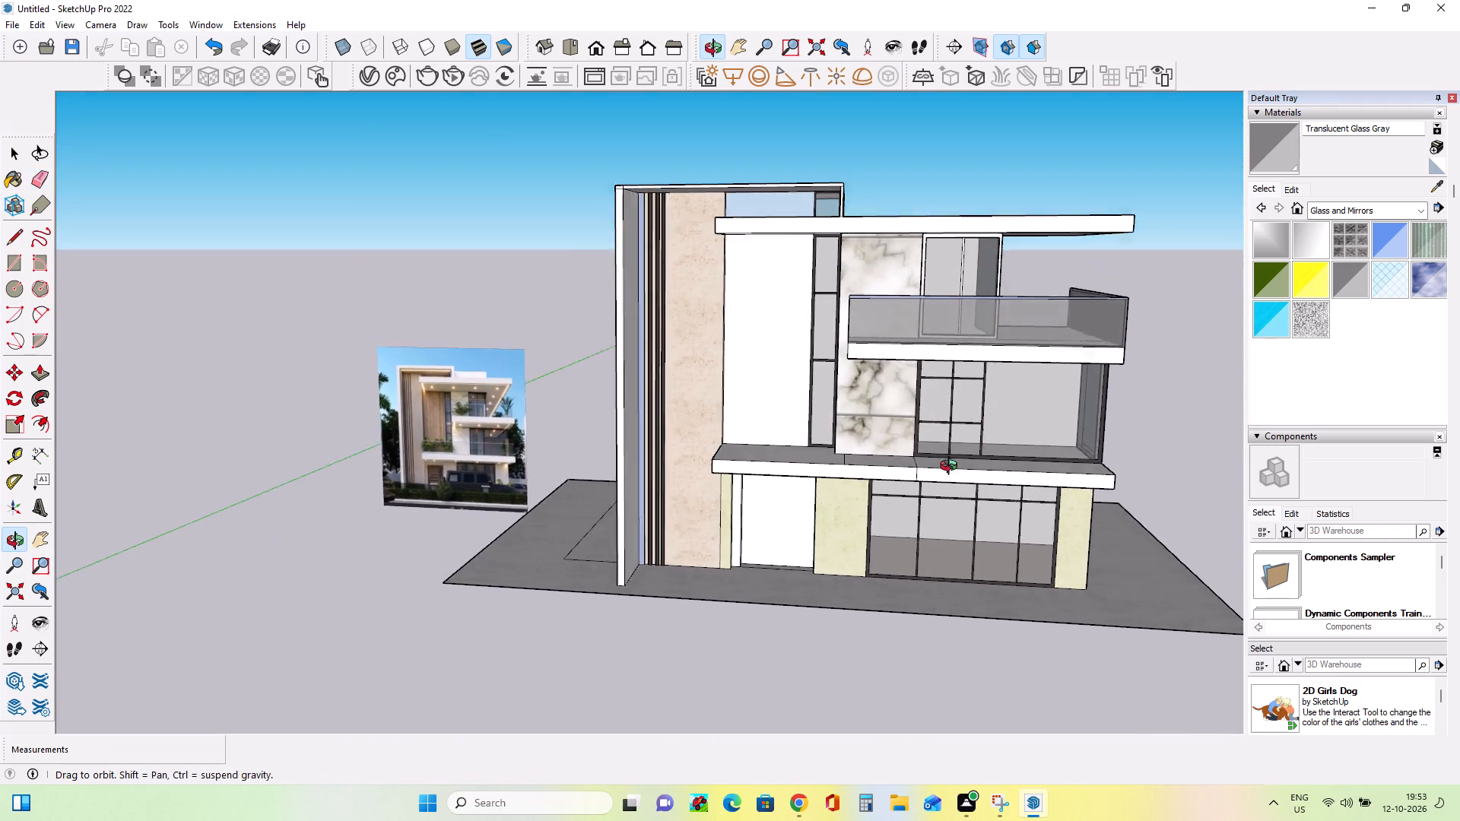
middle_drag(952, 468, 982, 433)
middle_drag(977, 463, 978, 463)
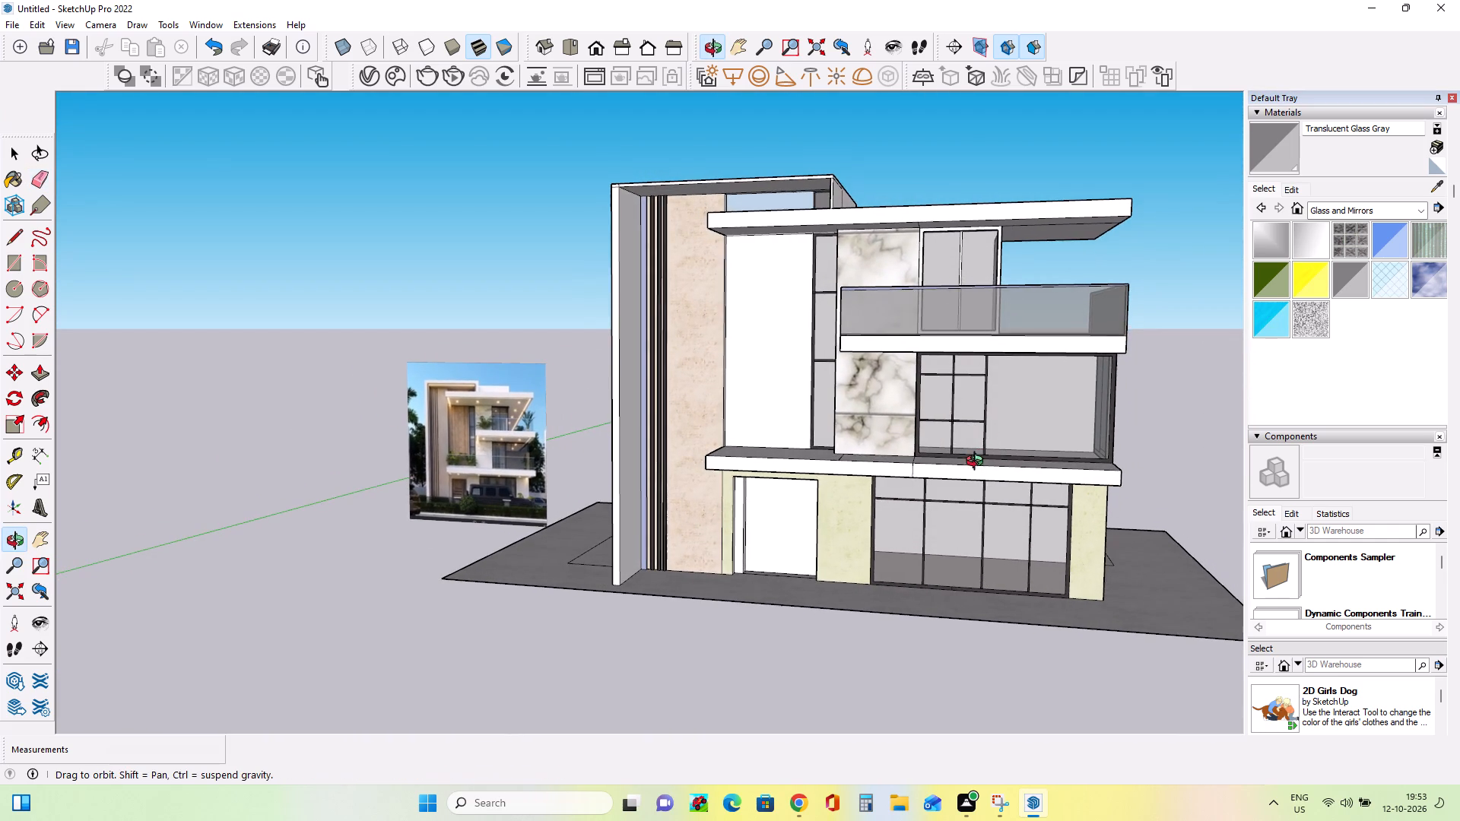
middle_drag(978, 463, 1023, 472)
middle_drag(951, 492, 673, 521)
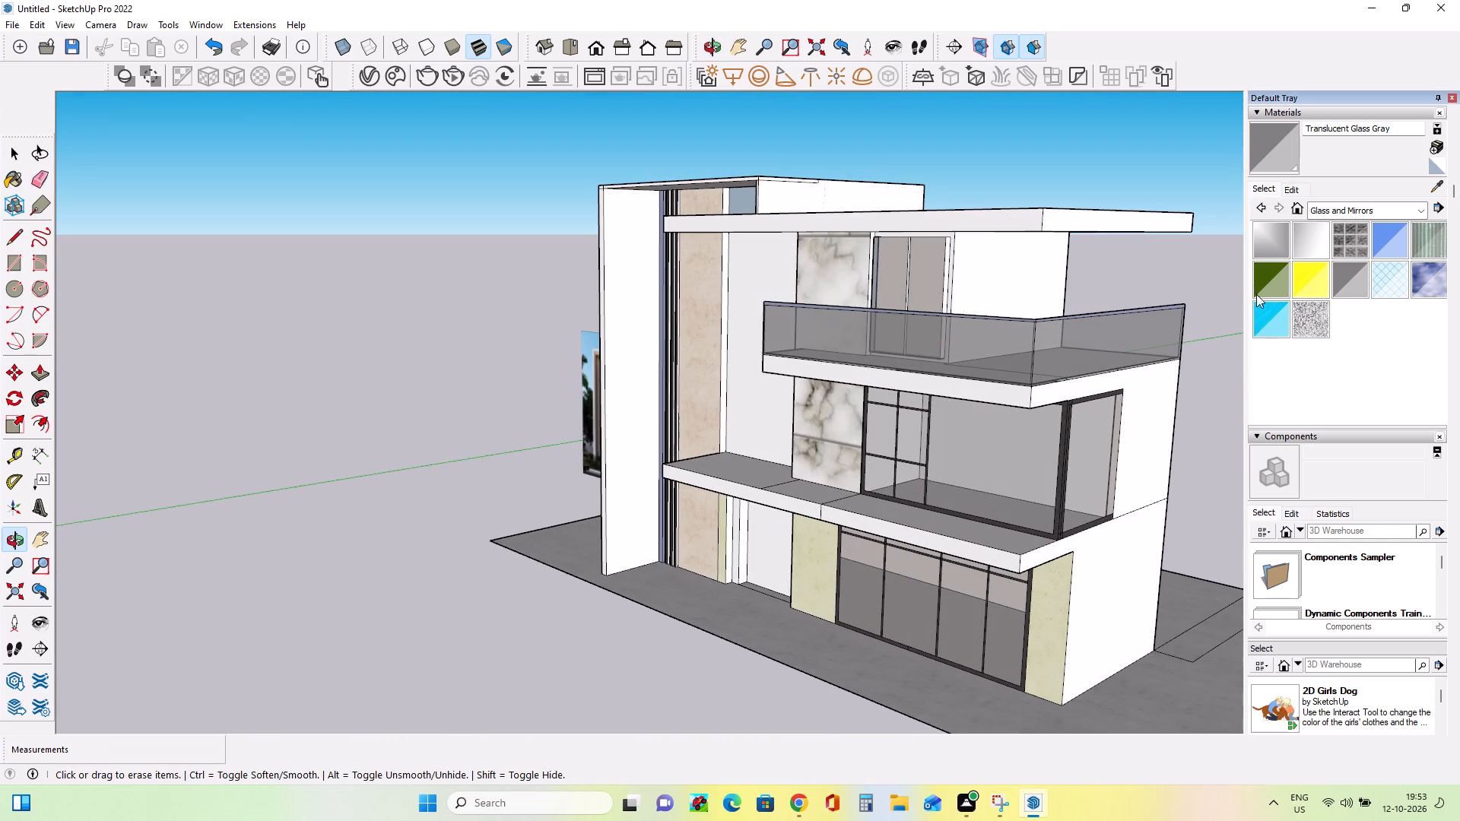
Paint the top-floor wall face beside the glazed door behind the balcony with Translucent Glass Gray.
click(1360, 284)
click(970, 296)
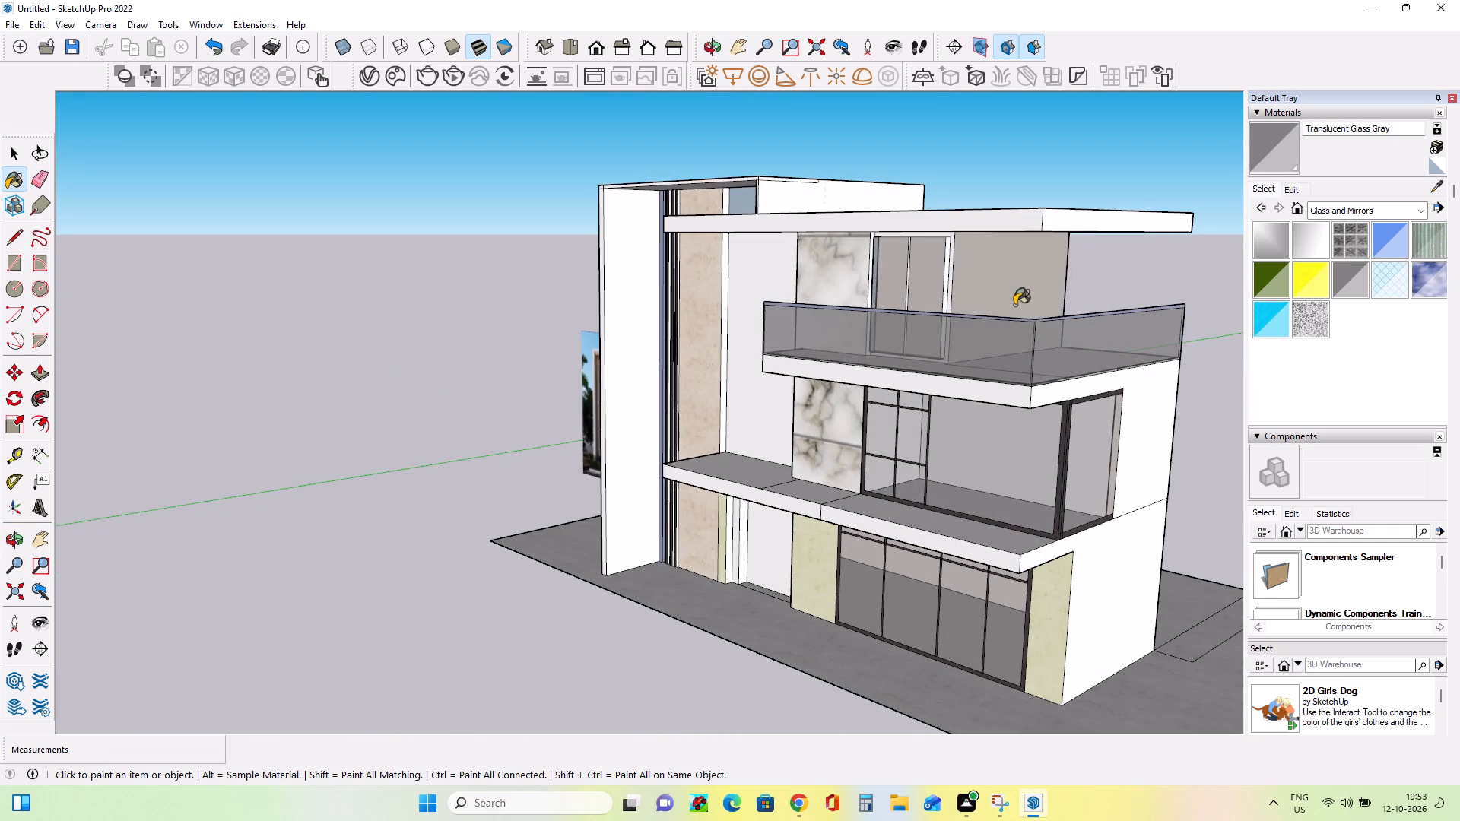
Examine the facade from several angles and study the reference image's balconies and curtained windows up close.
middle_drag(1025, 311, 1341, 306)
middle_drag(811, 395, 895, 396)
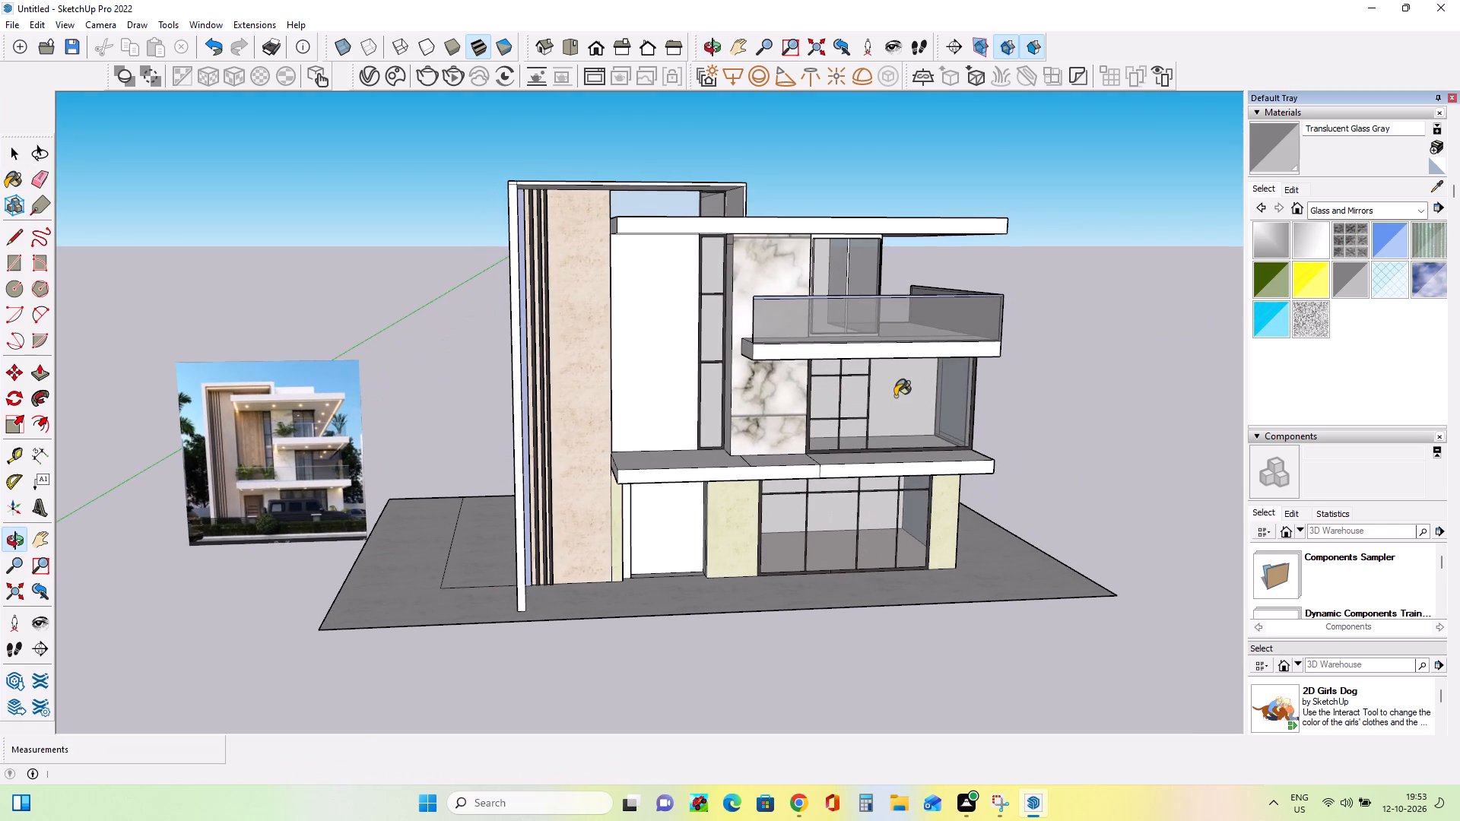
middle_drag(890, 395, 748, 377)
middle_drag(852, 462, 906, 454)
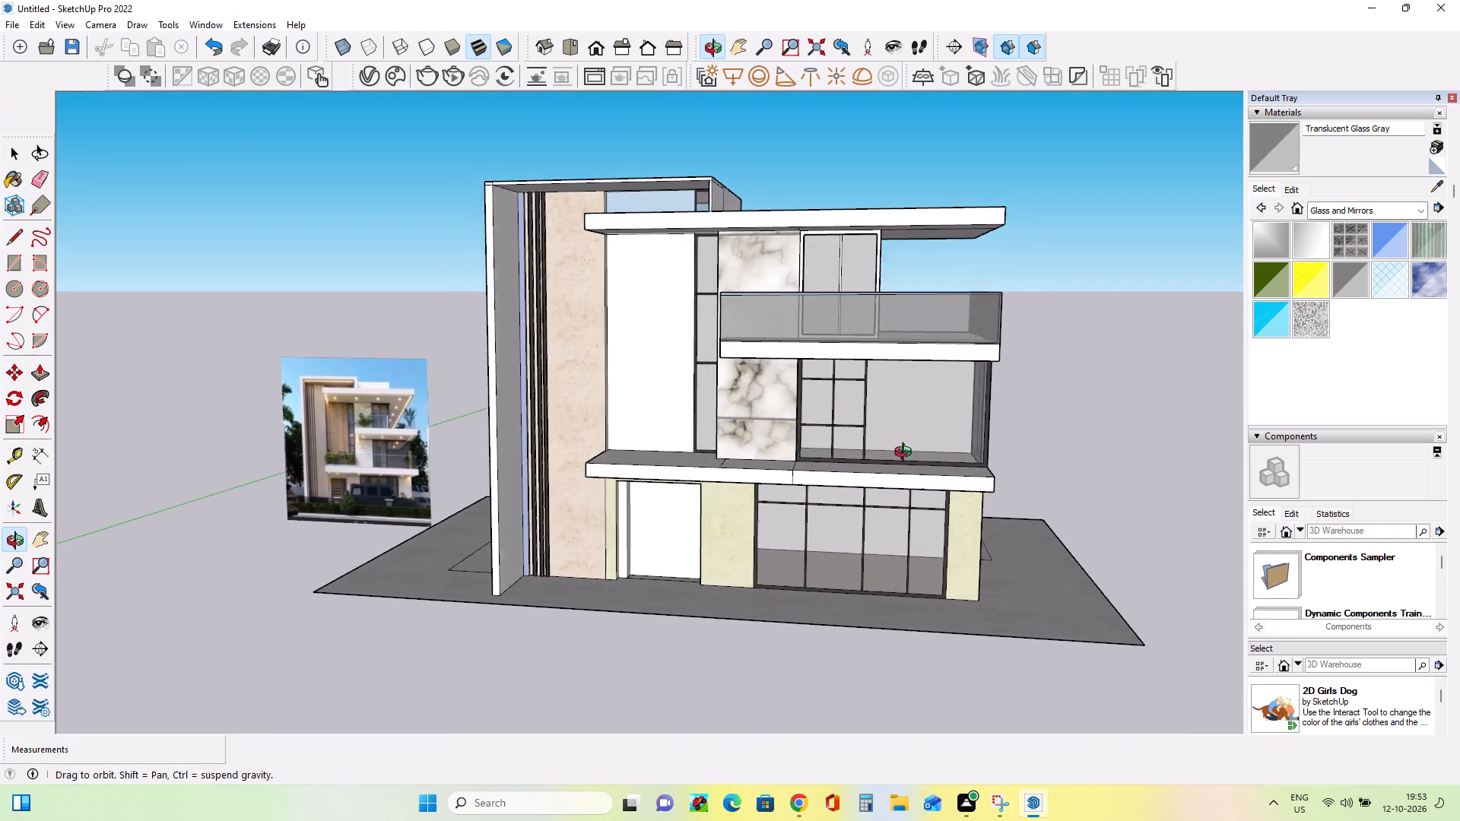
middle_drag(906, 454, 924, 416)
scroll(789, 458, down, 3)
middle_drag(953, 470, 852, 490)
scroll(859, 457, up, 3)
middle_drag(871, 459, 916, 486)
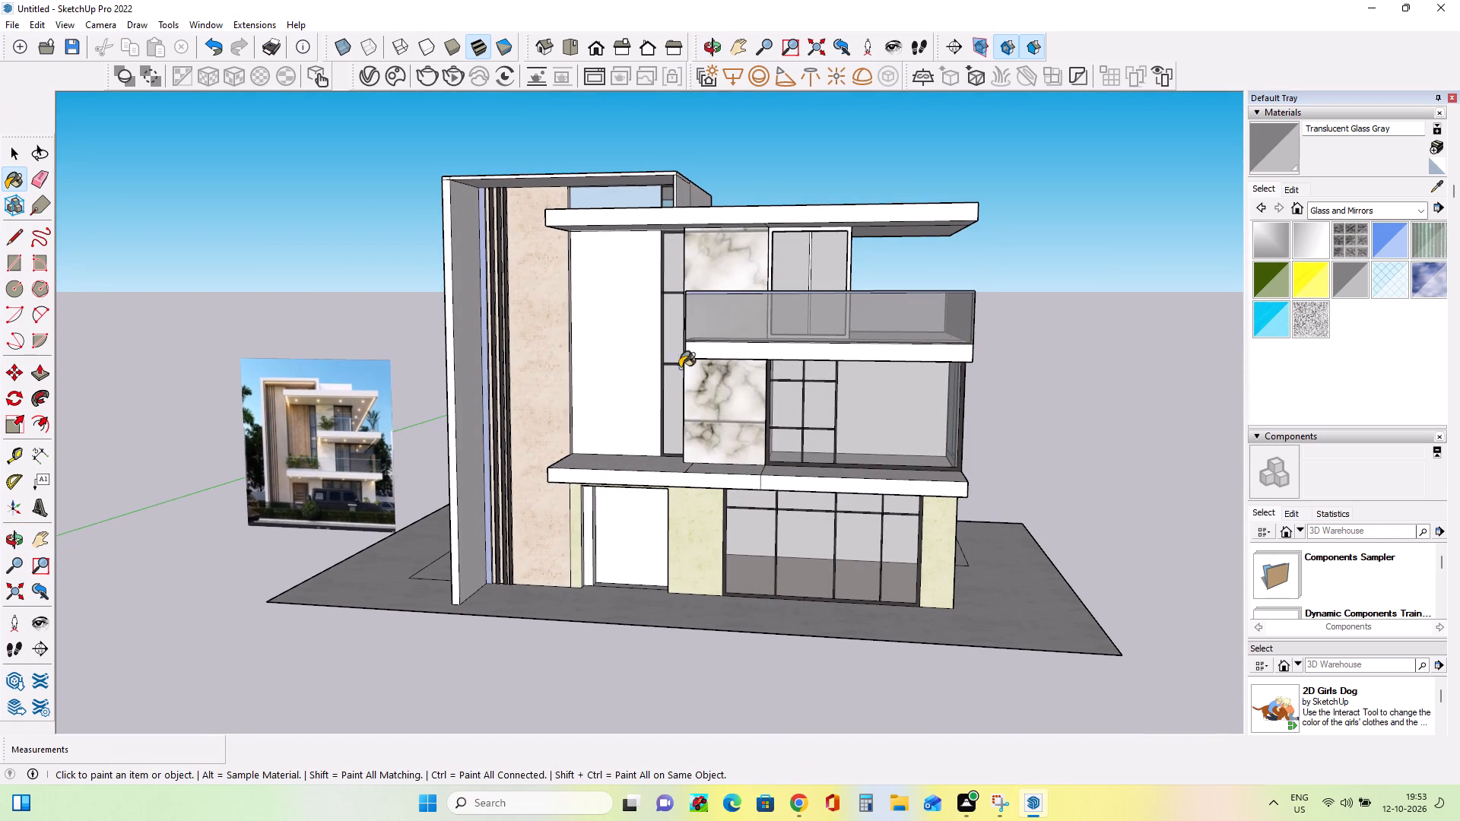
scroll(315, 434, up, 18)
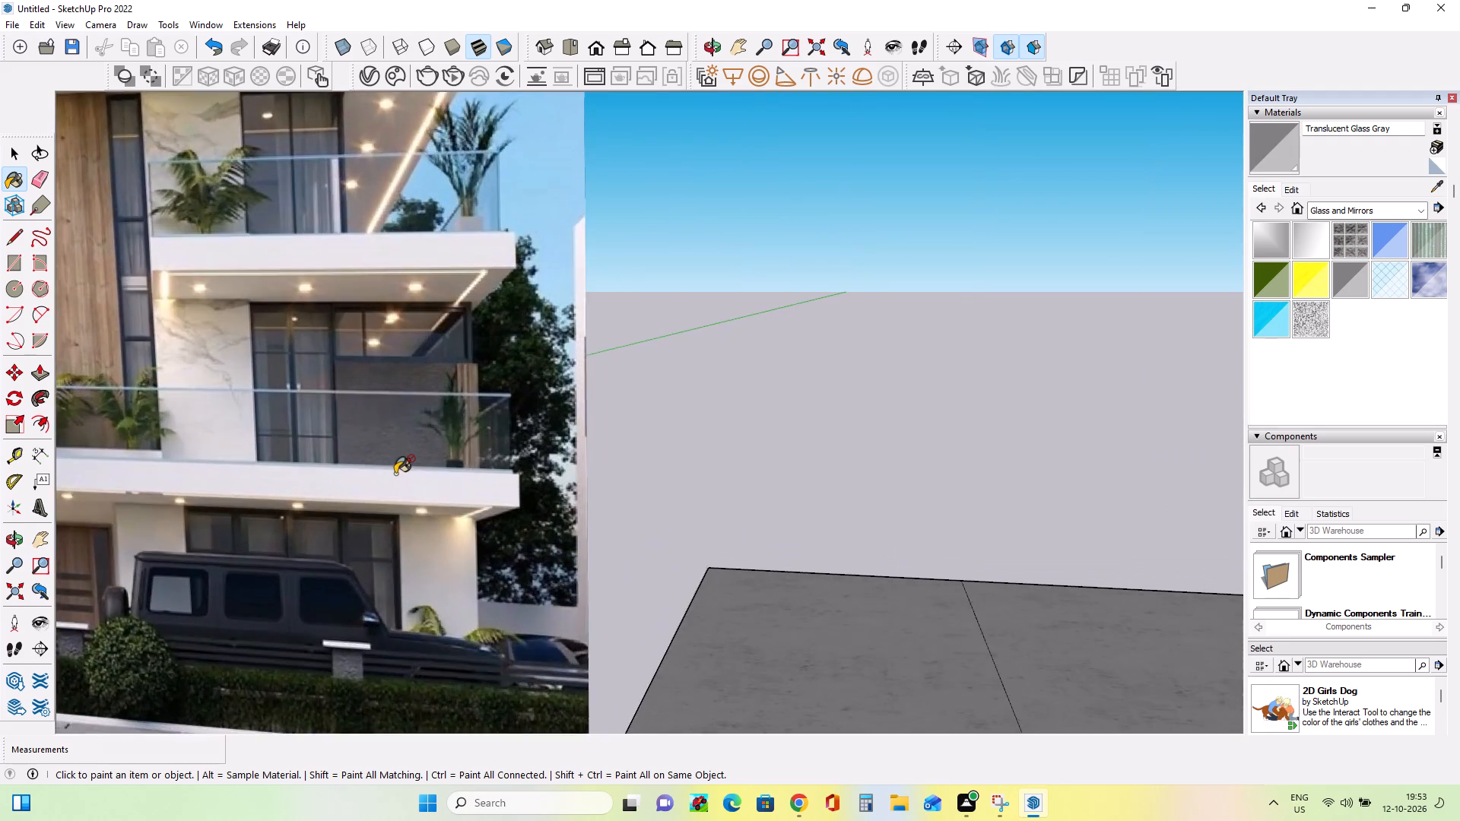
scroll(397, 473, up, 3)
scroll(398, 466, down, 1)
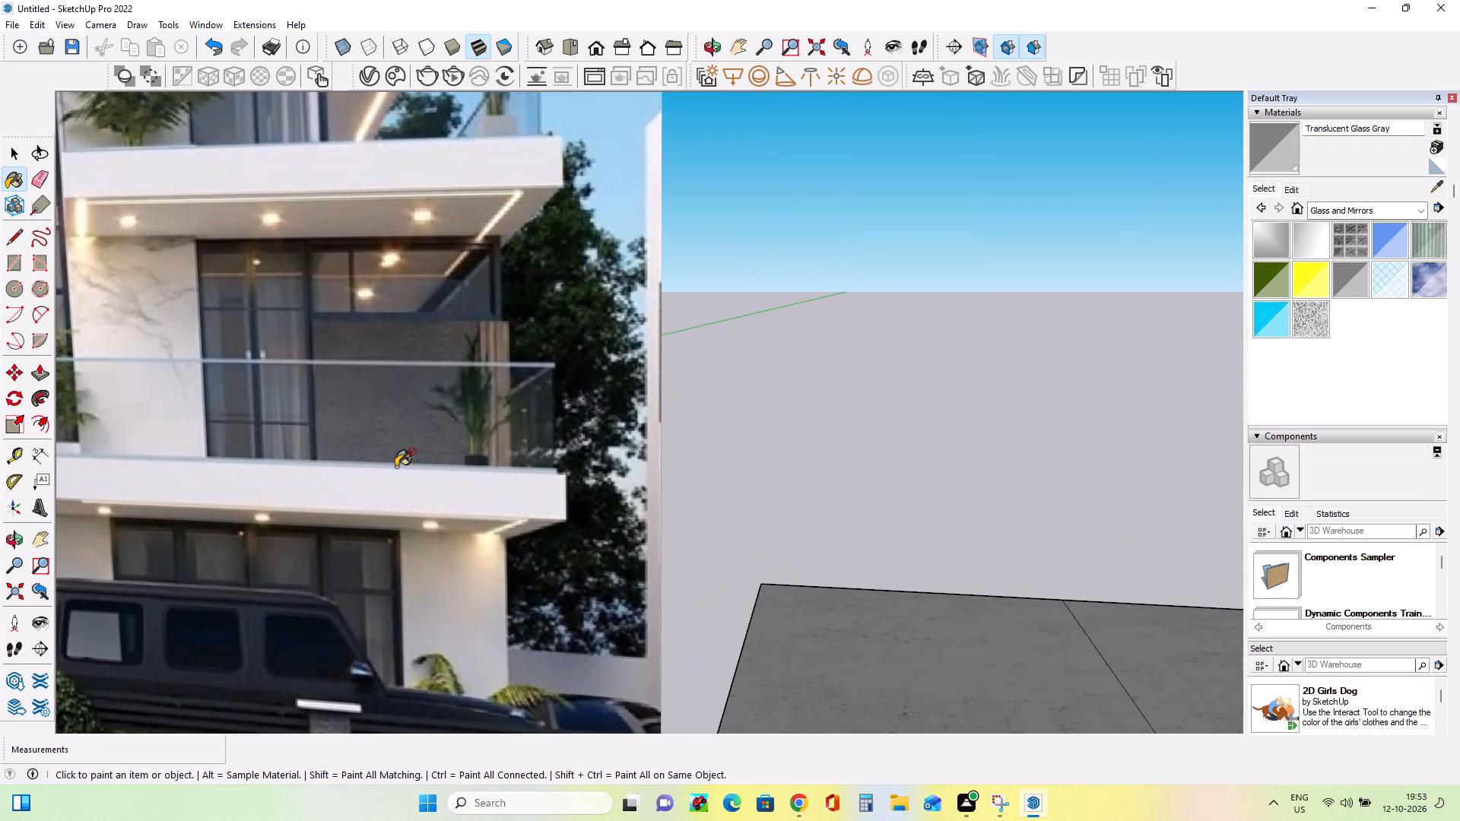
scroll(398, 466, down, 20)
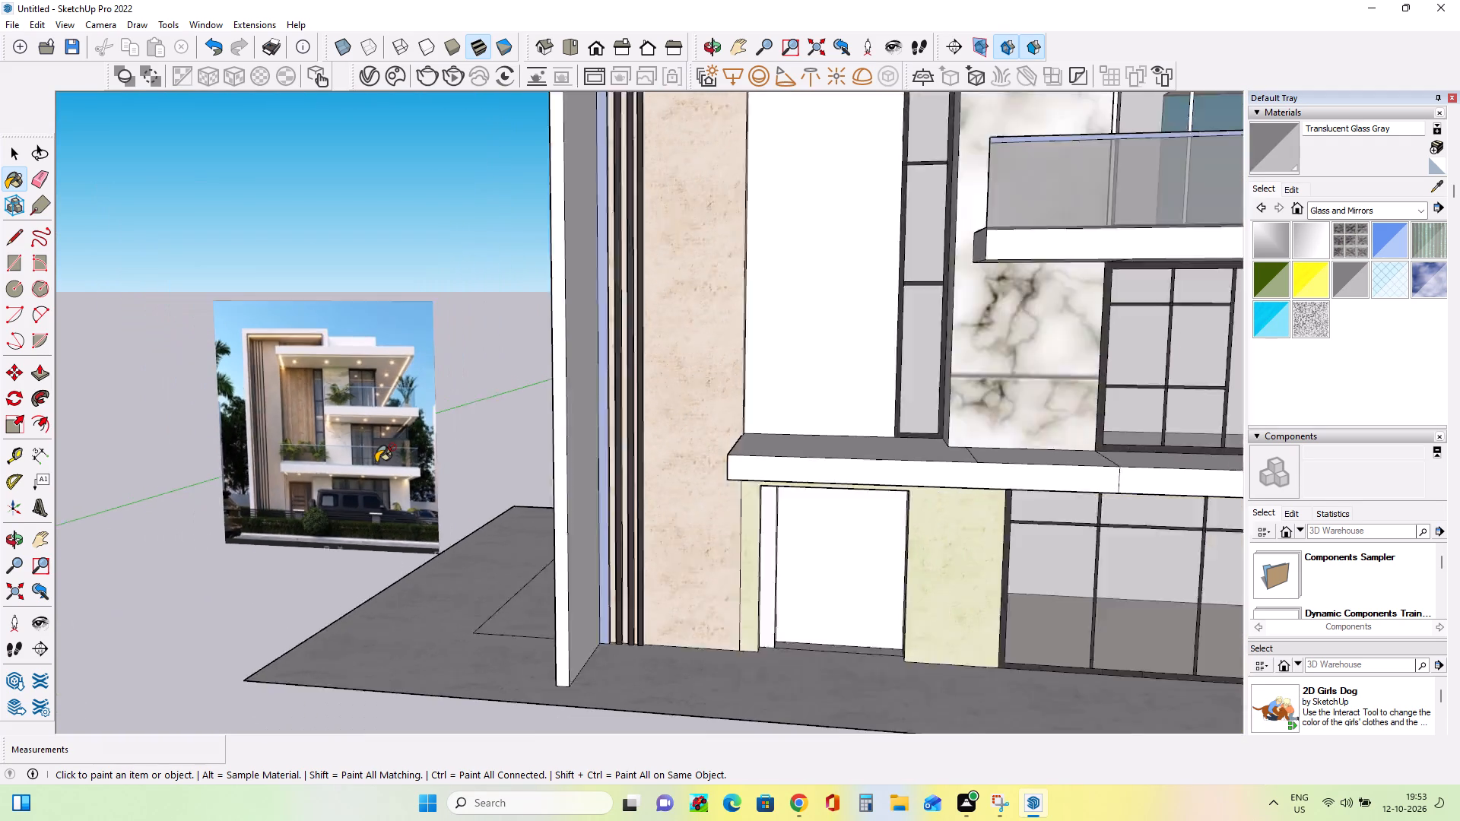
scroll(378, 461, down, 2)
middle_drag(388, 475, 398, 494)
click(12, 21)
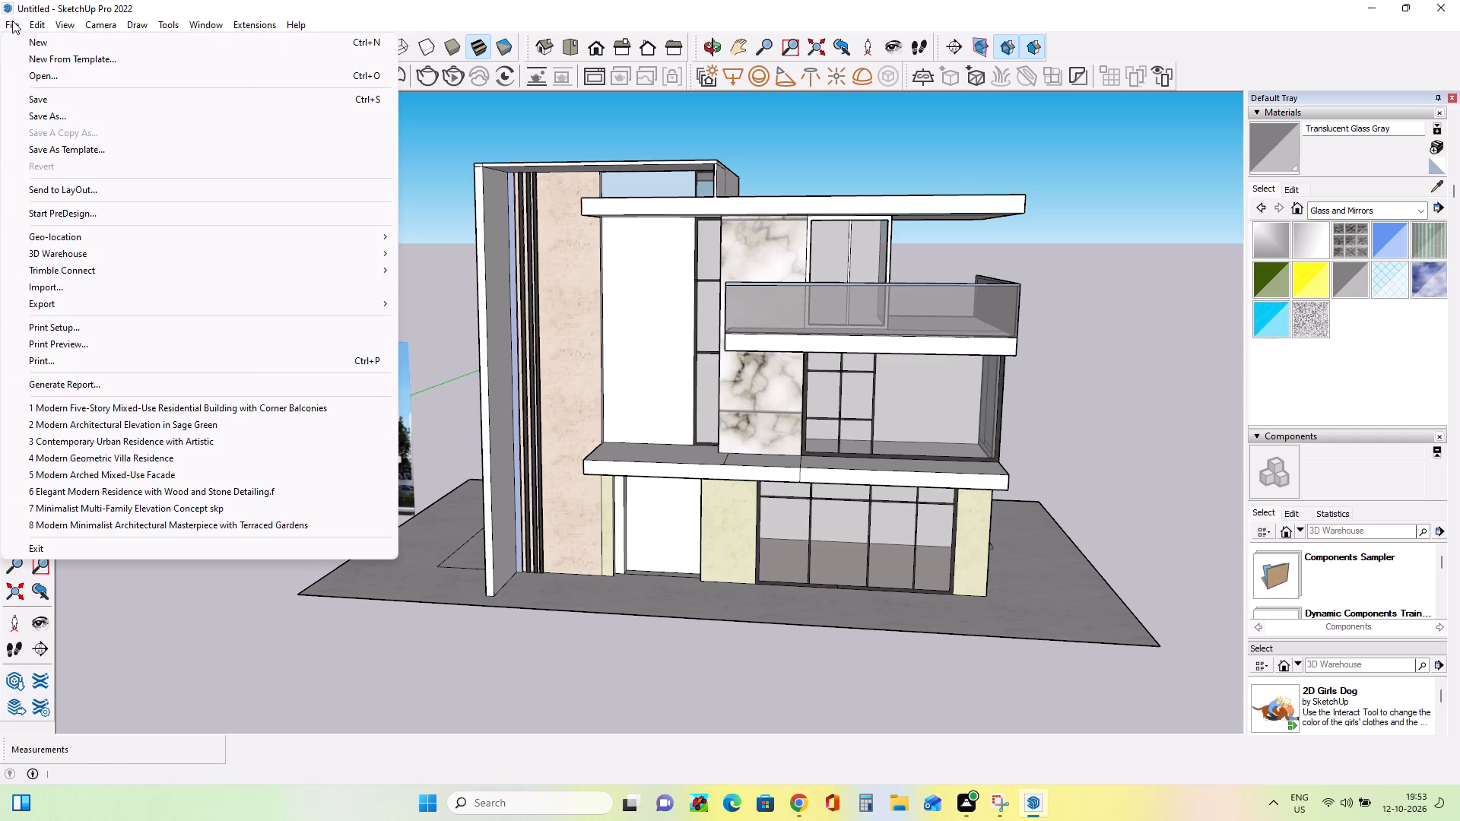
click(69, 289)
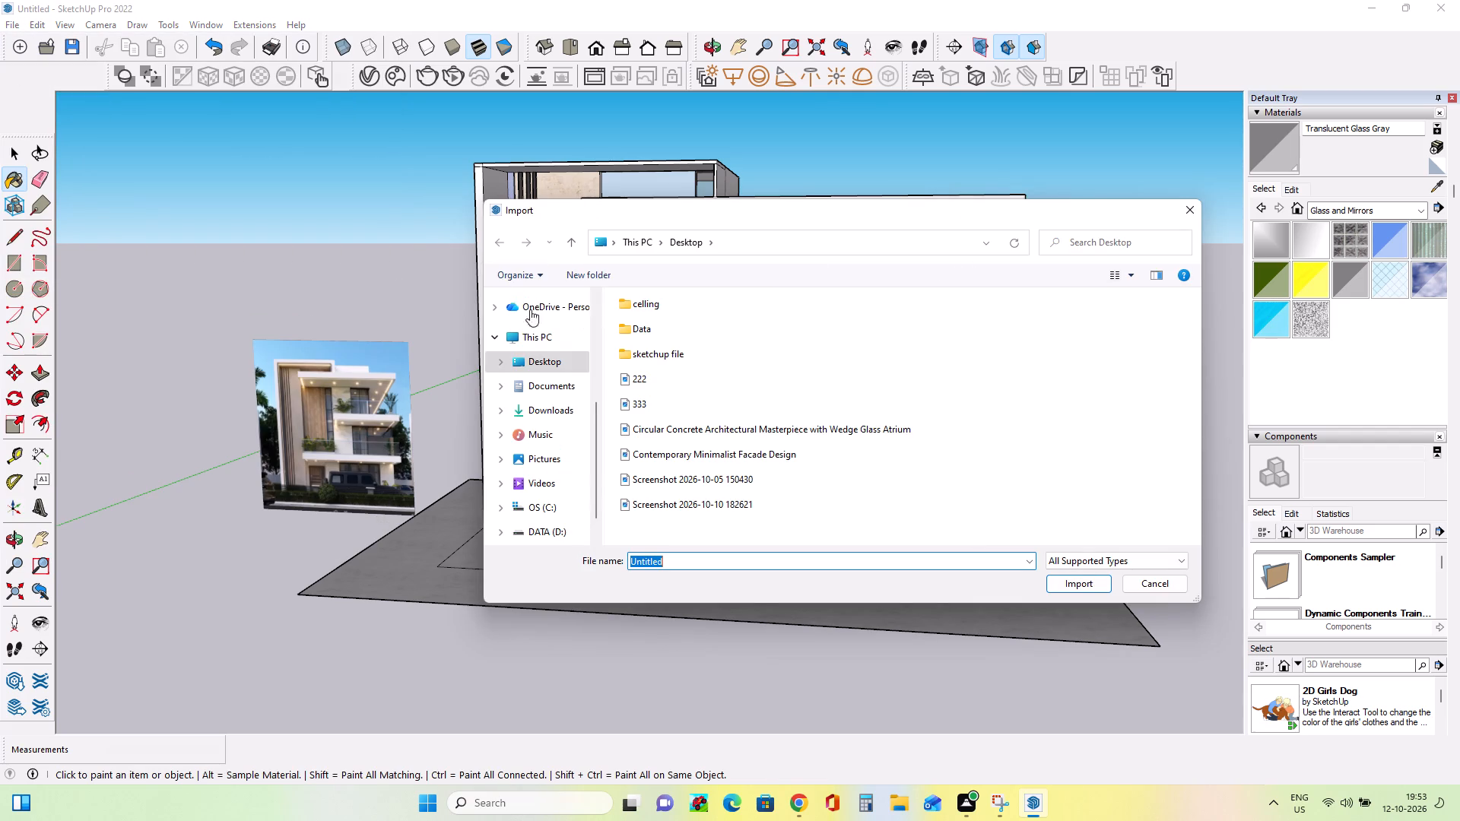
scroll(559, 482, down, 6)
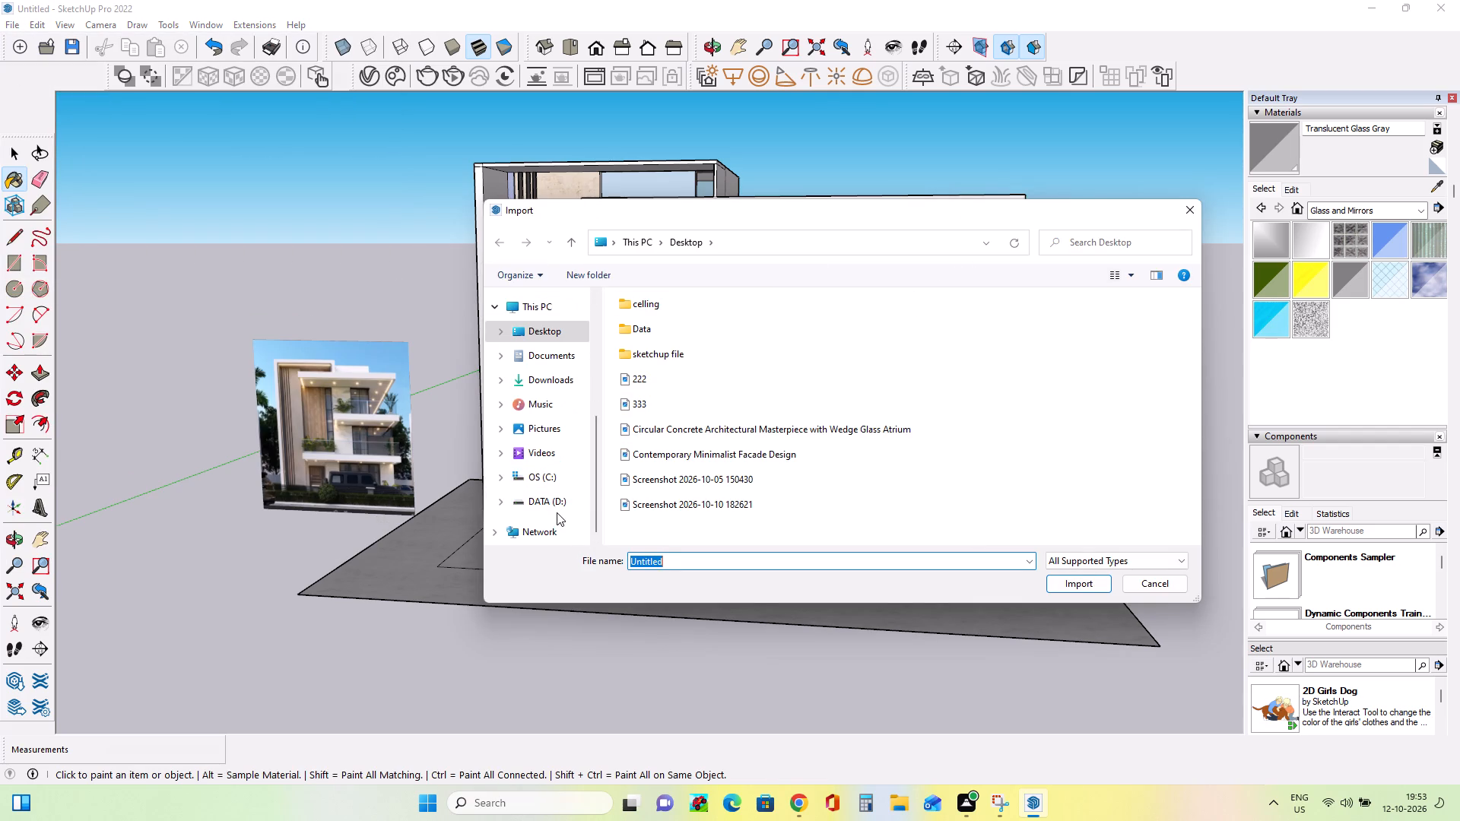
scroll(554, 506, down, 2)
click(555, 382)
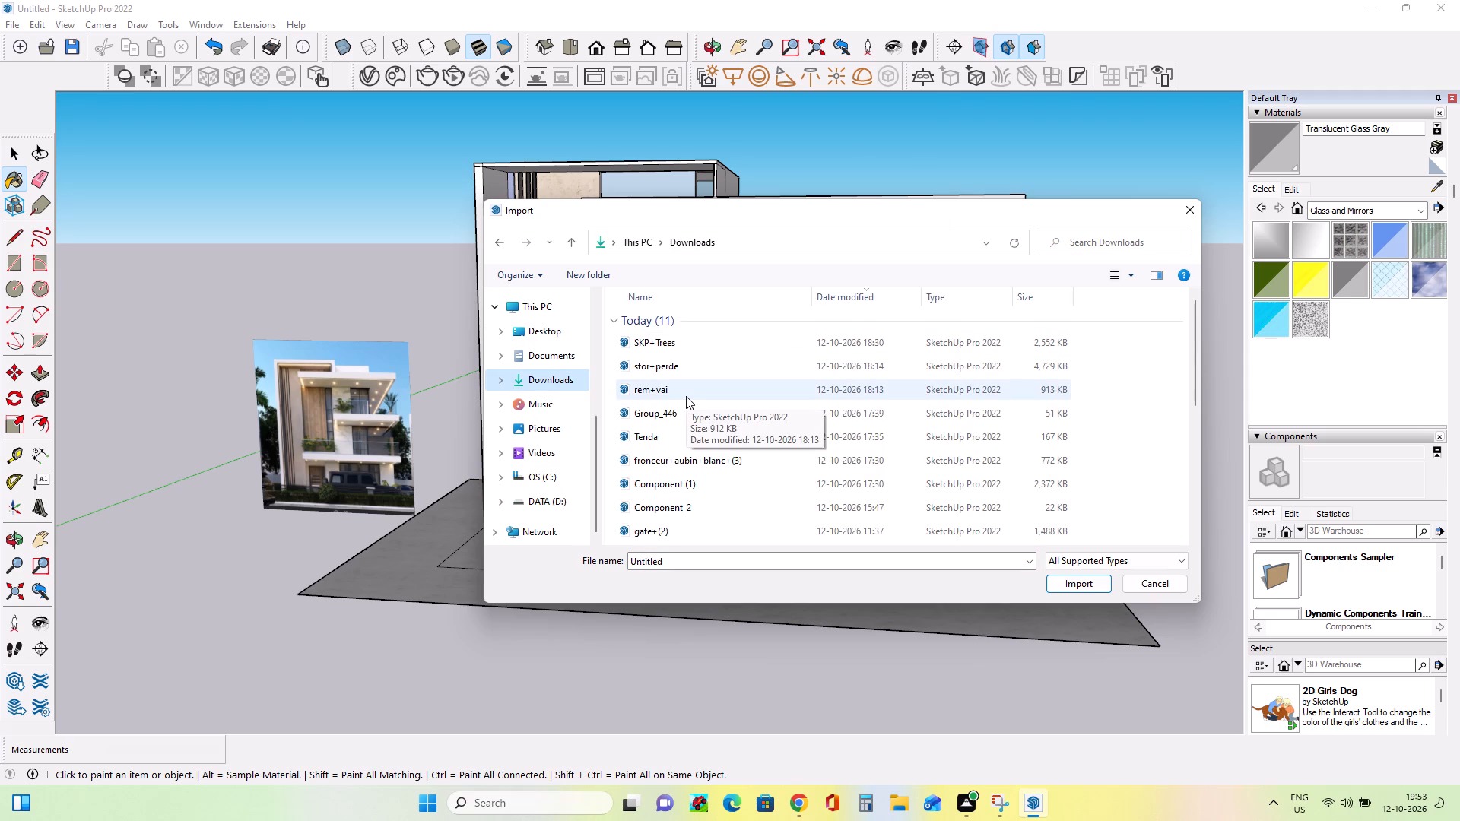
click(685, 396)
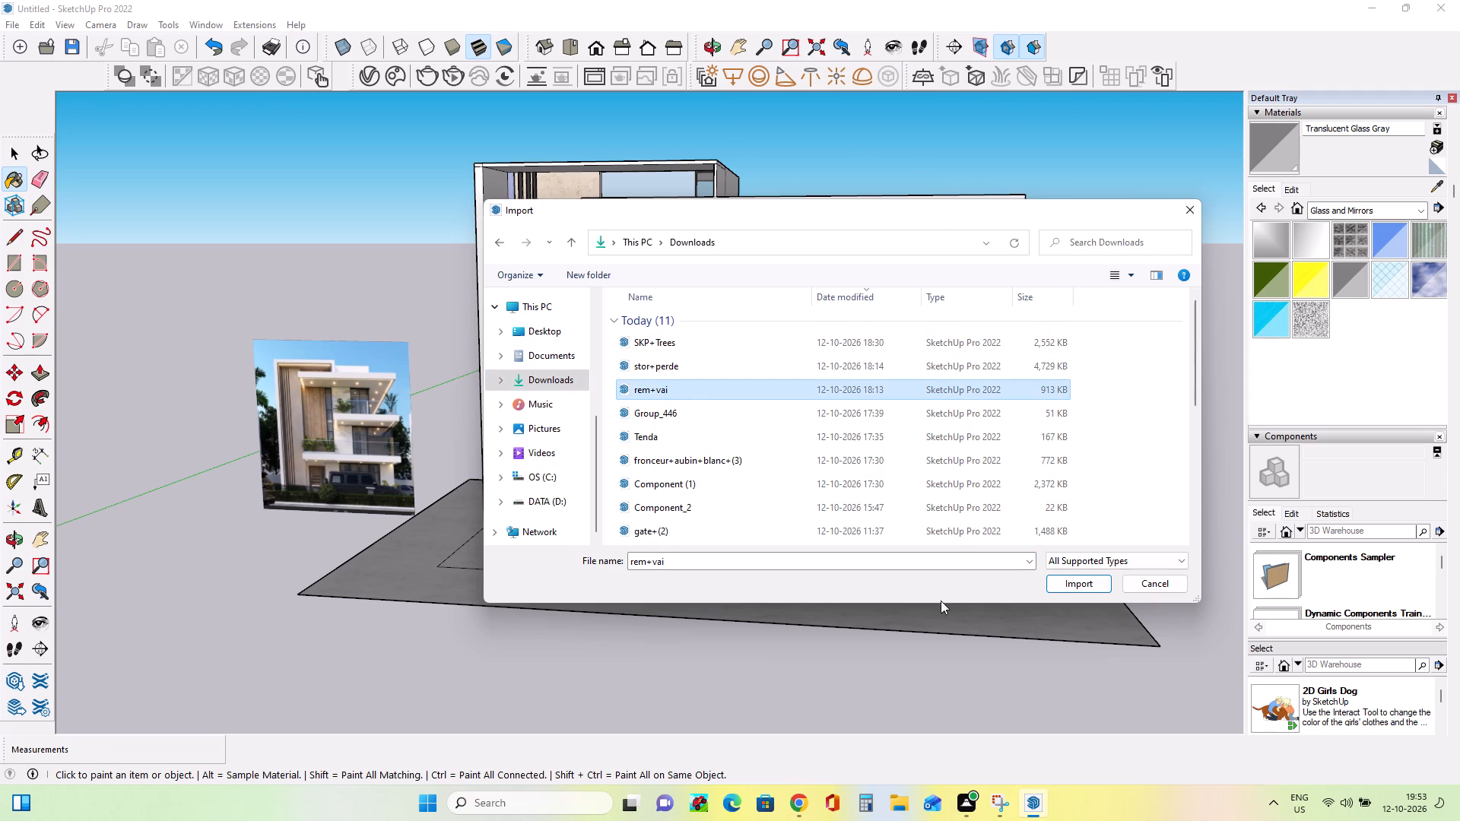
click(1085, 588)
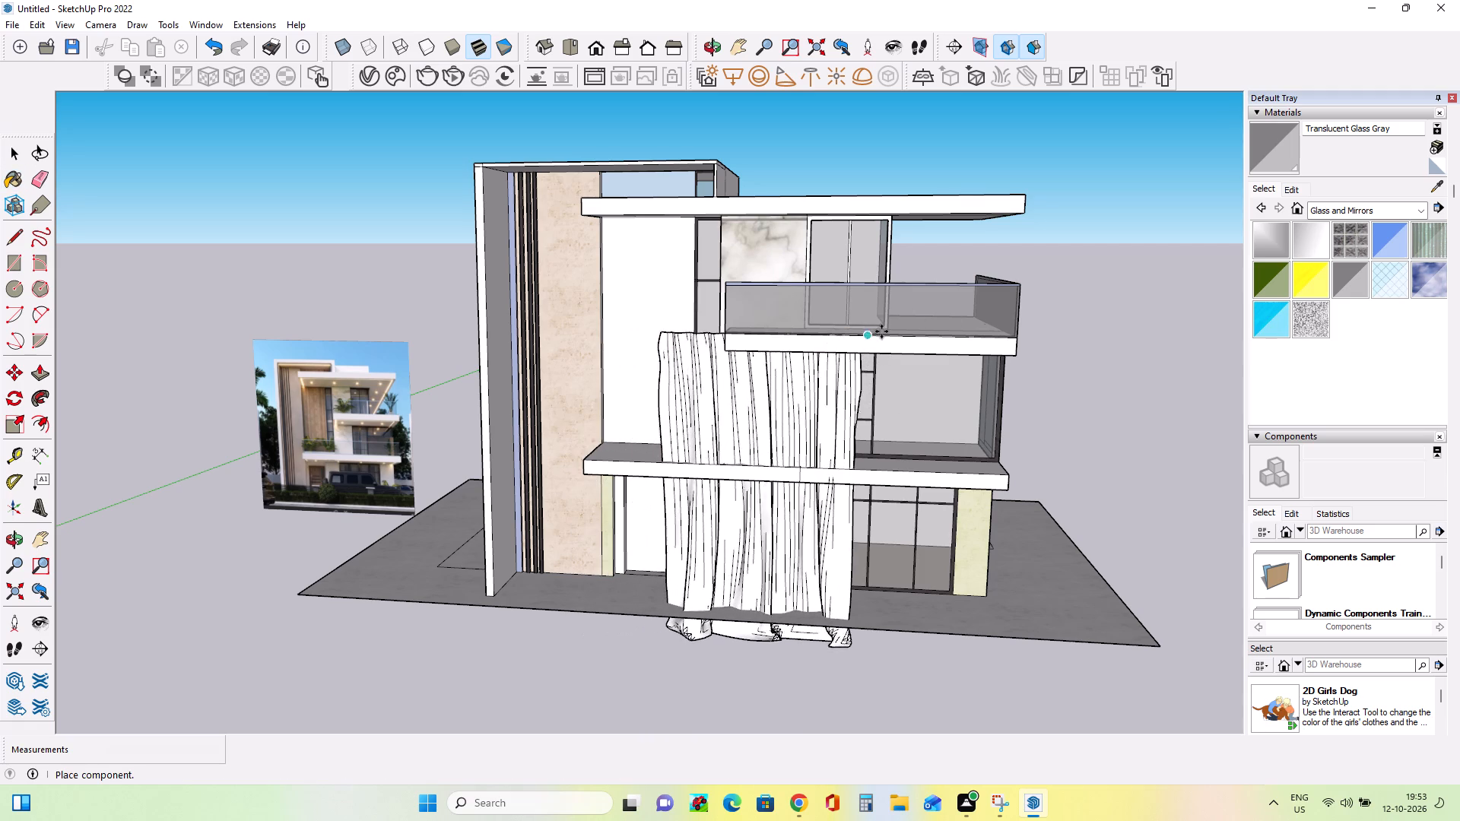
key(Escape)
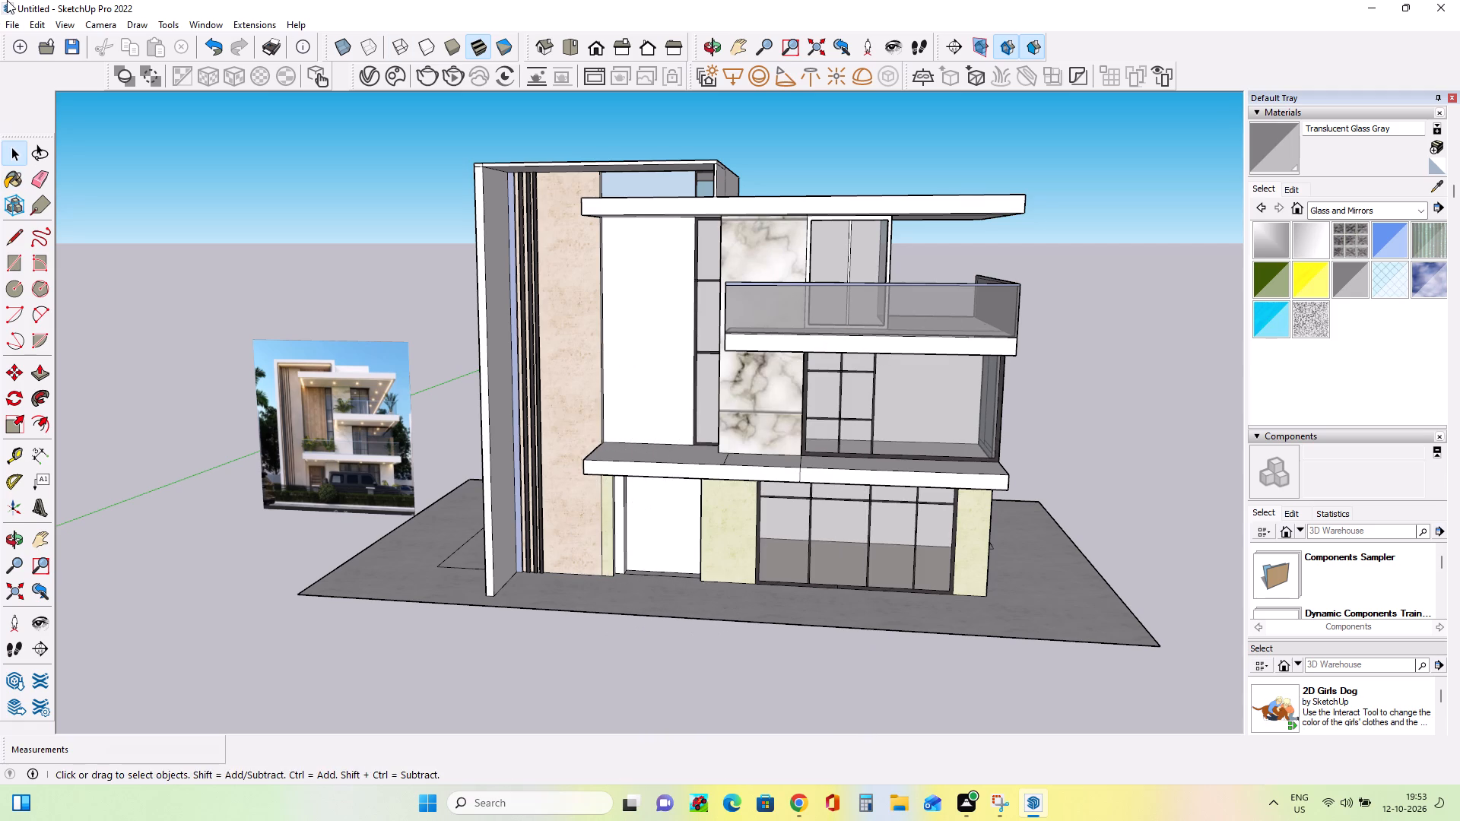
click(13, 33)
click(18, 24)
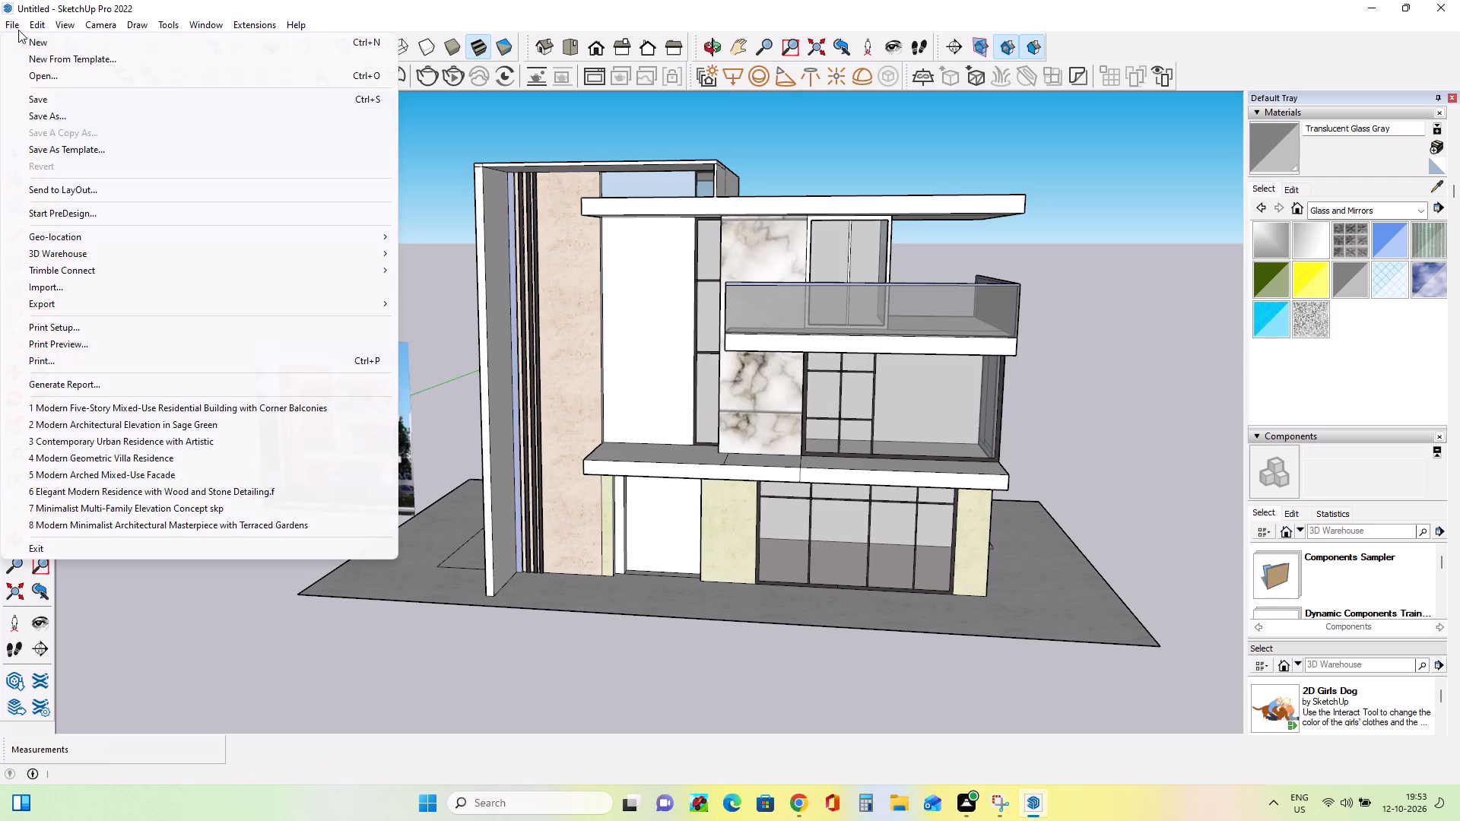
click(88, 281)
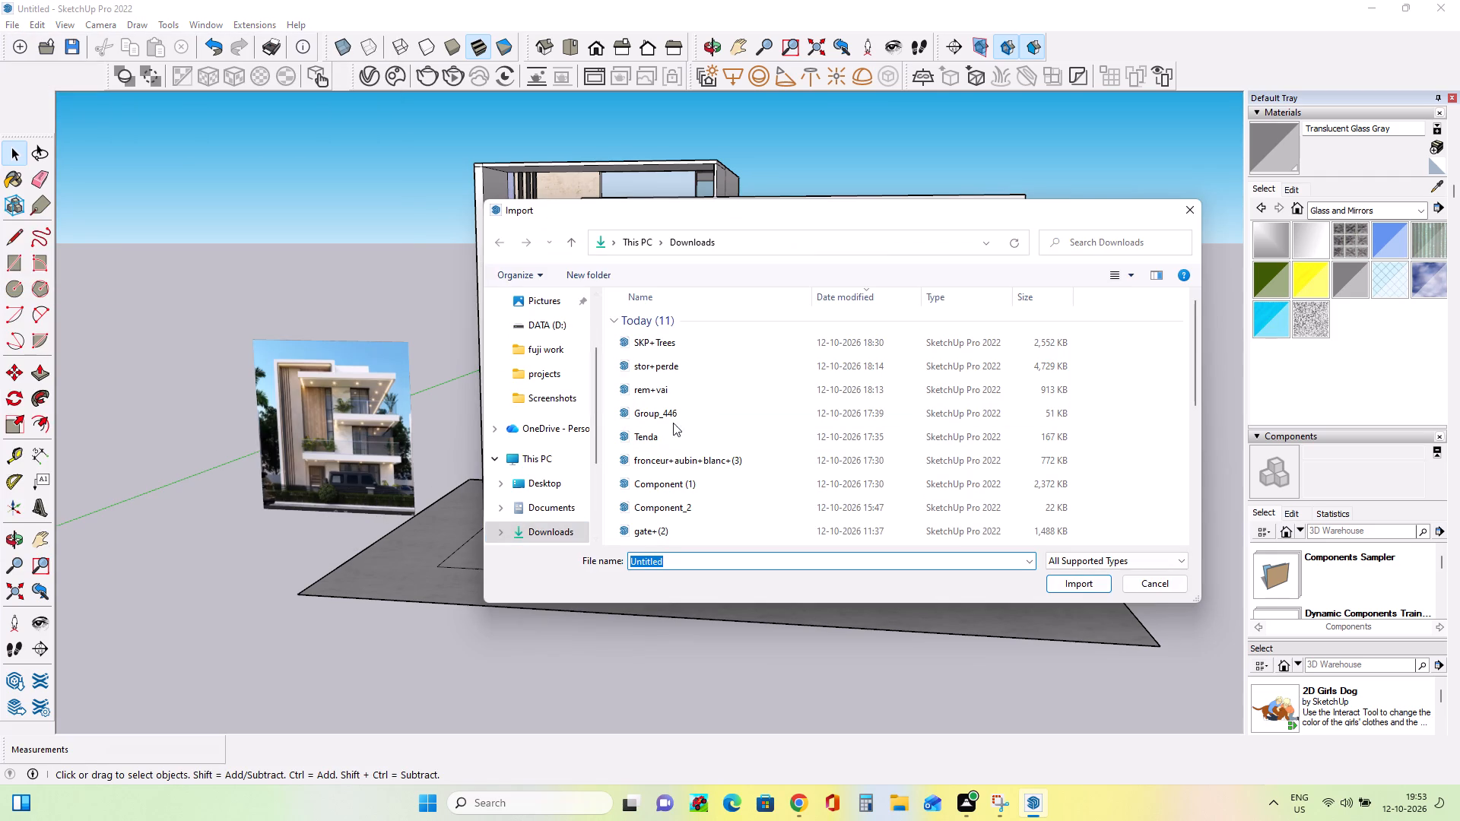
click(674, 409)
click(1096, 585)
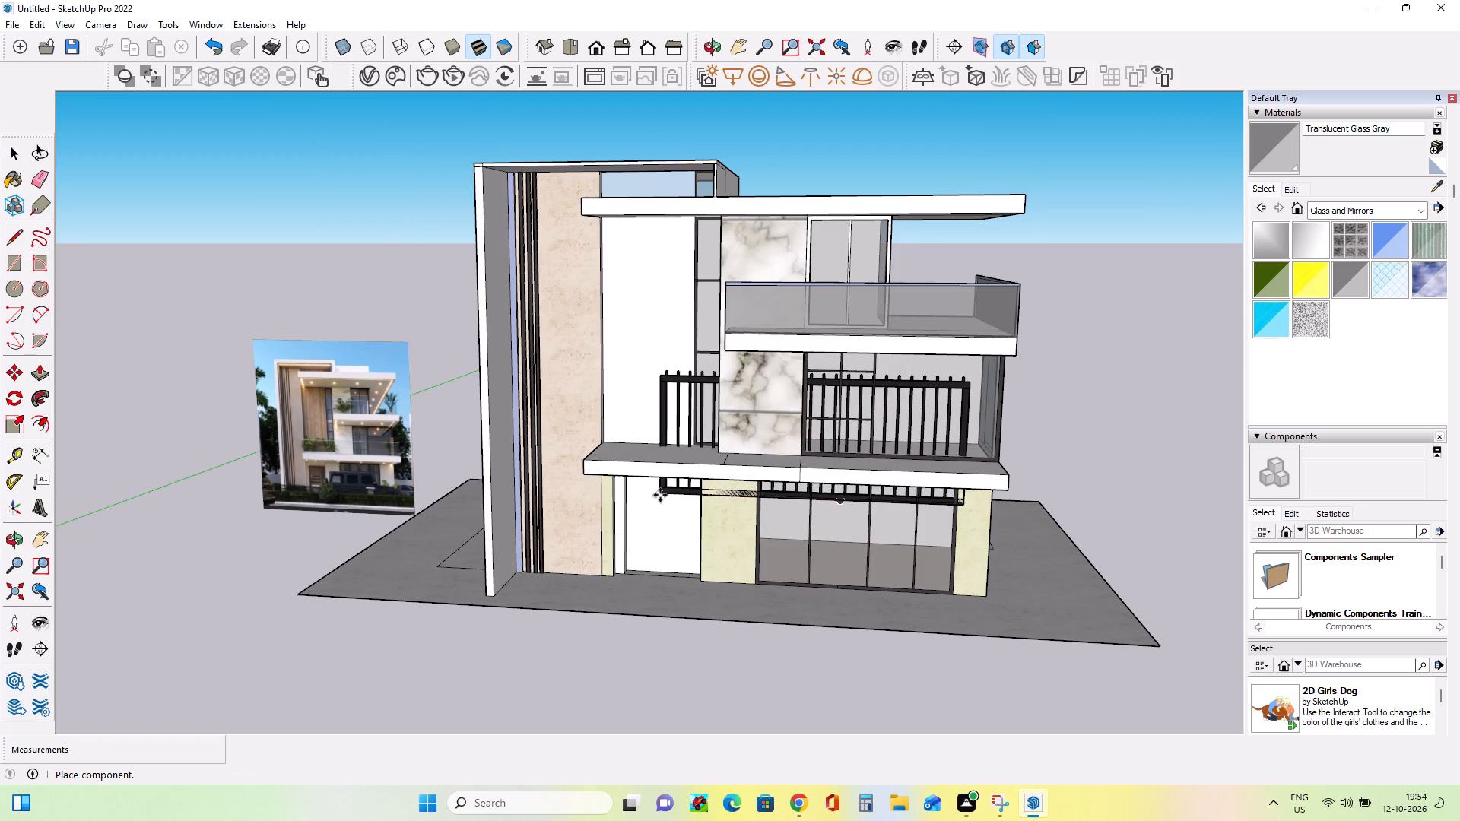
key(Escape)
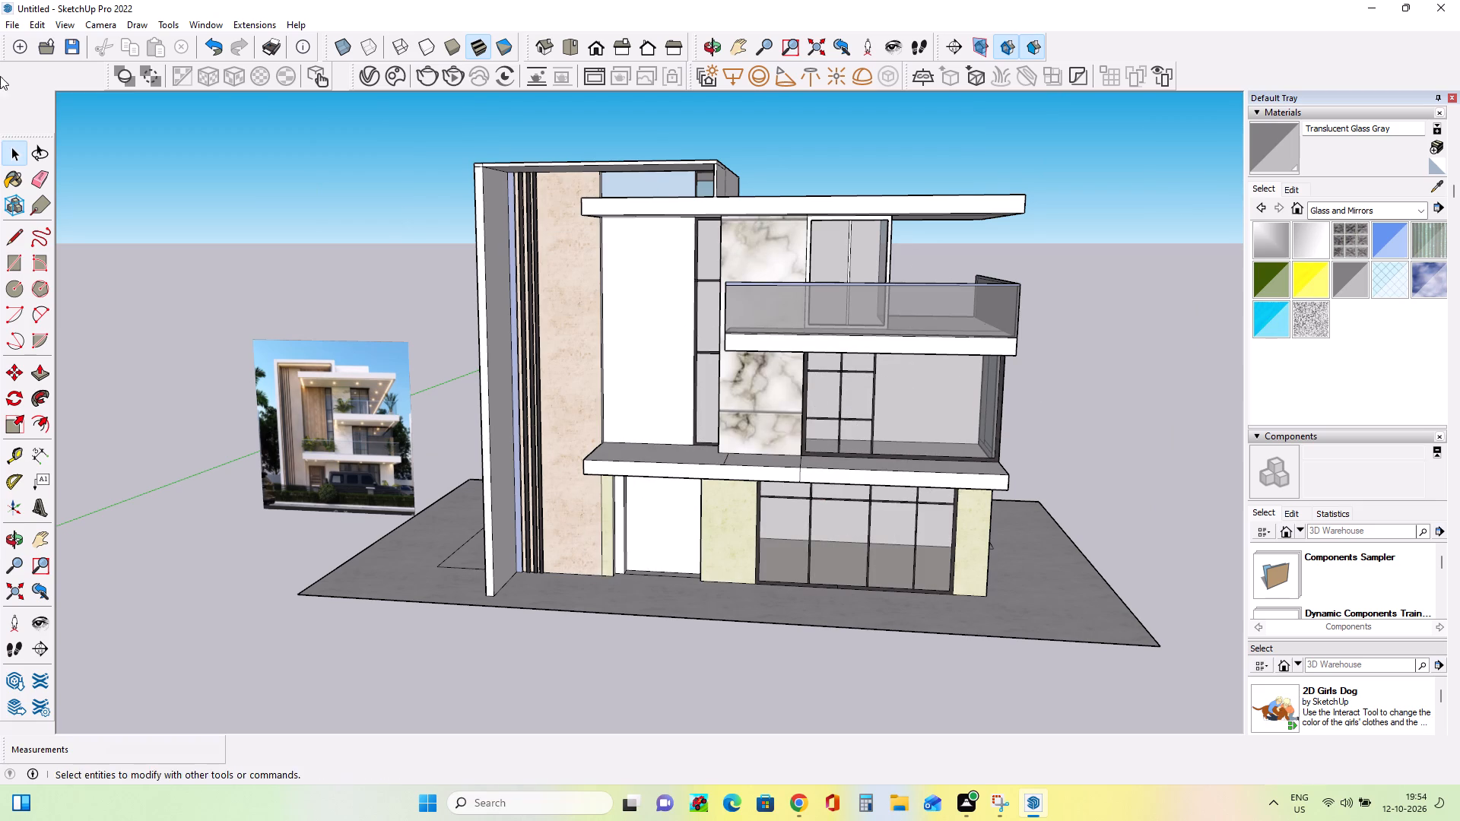
Import the Tenda curtain model from the Downloads folder and place it in the open space beside the house.
click(12, 19)
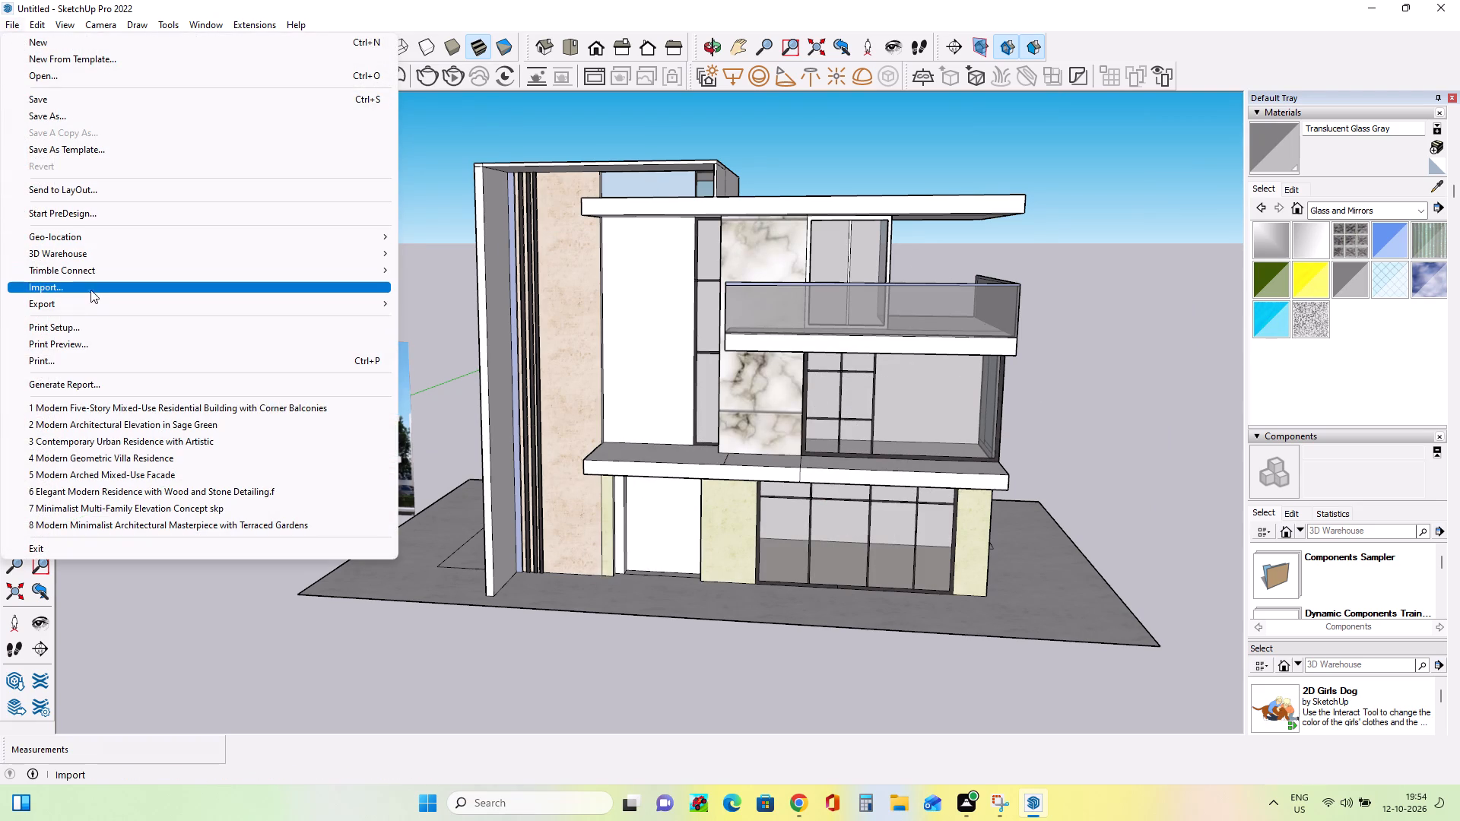
click(90, 288)
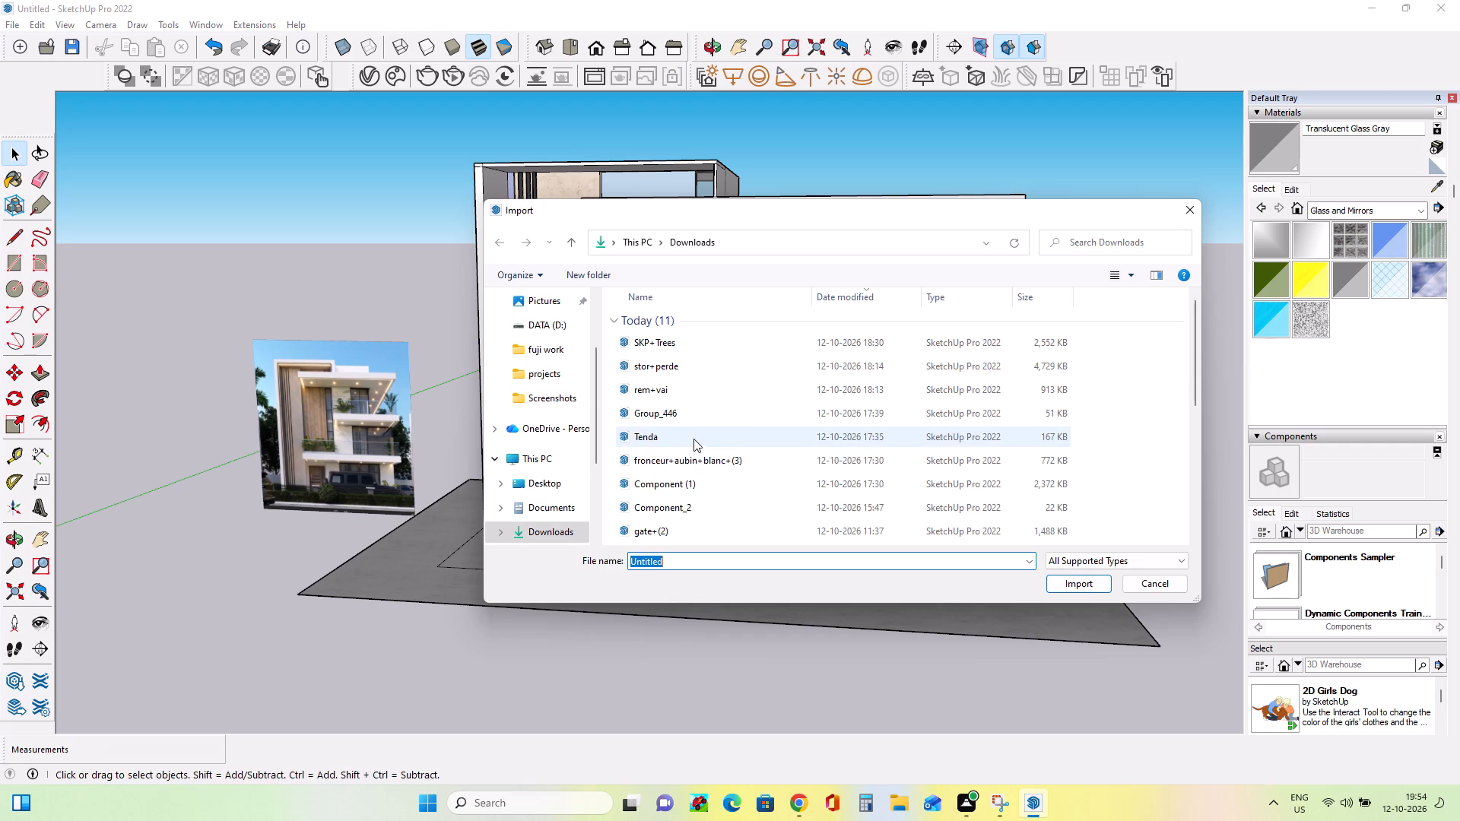
click(693, 439)
click(1065, 580)
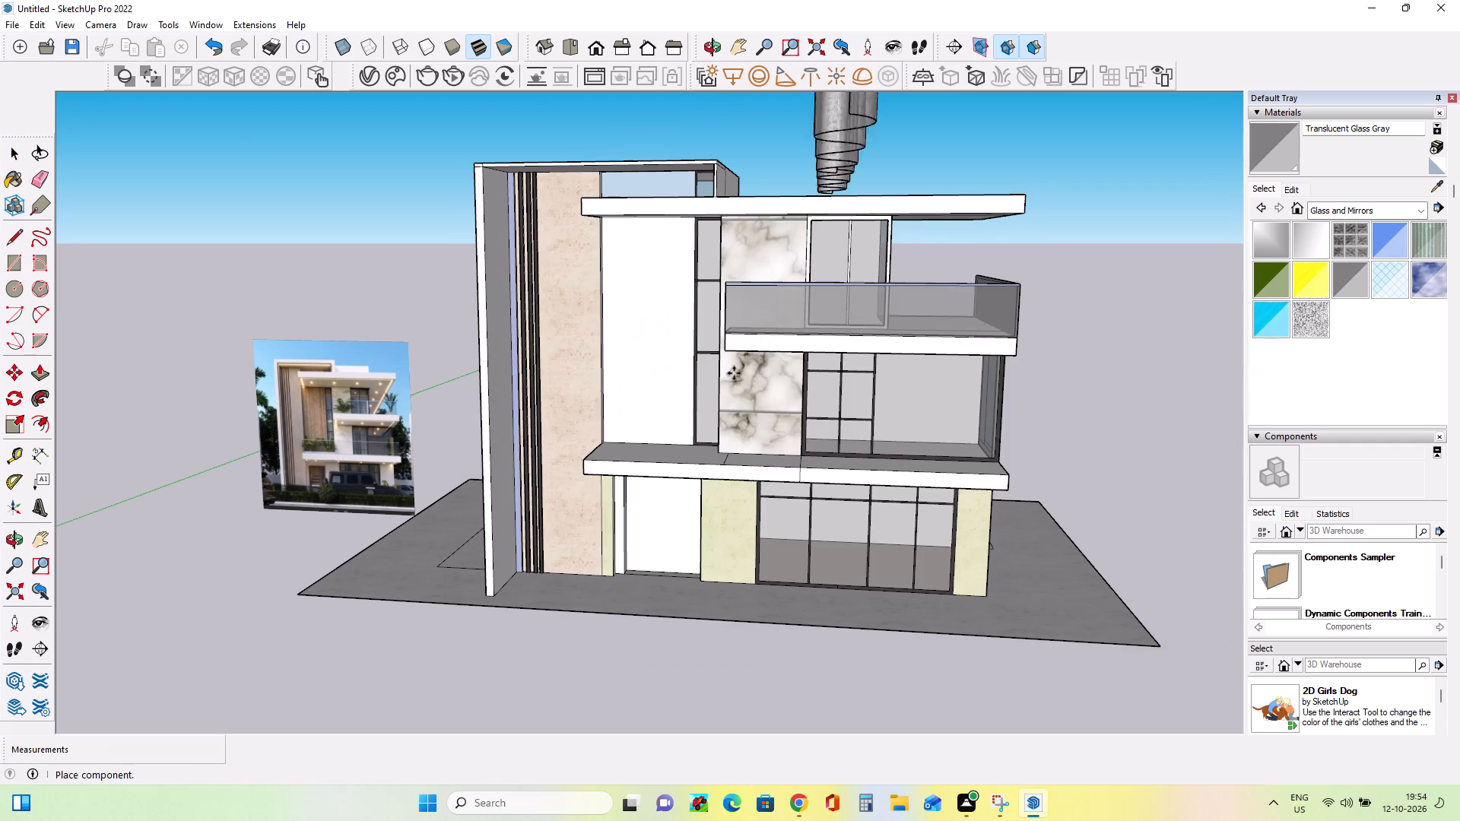
middle_drag(649, 442, 667, 453)
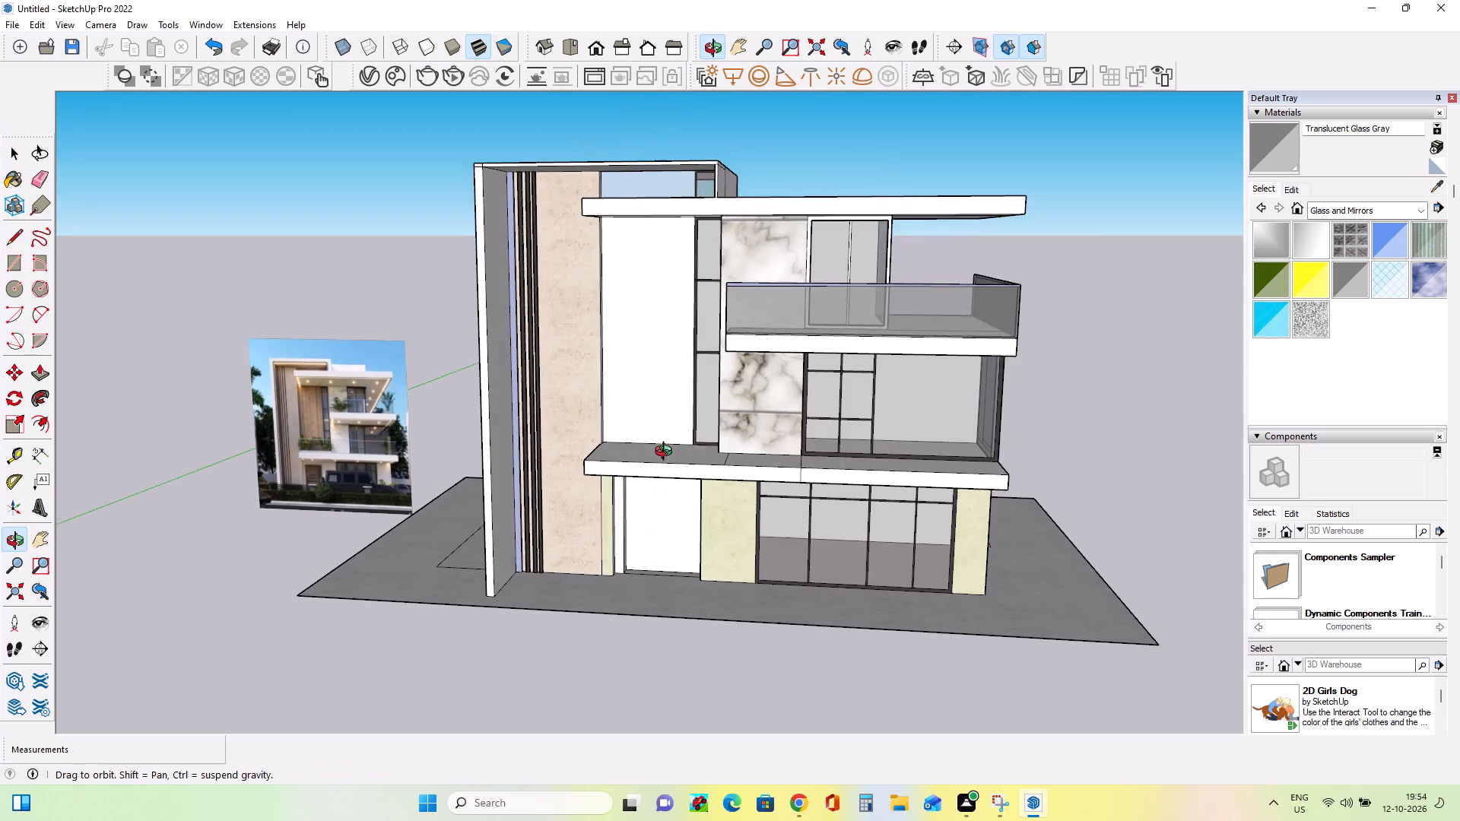
middle_drag(667, 453, 705, 459)
scroll(705, 459, up, 3)
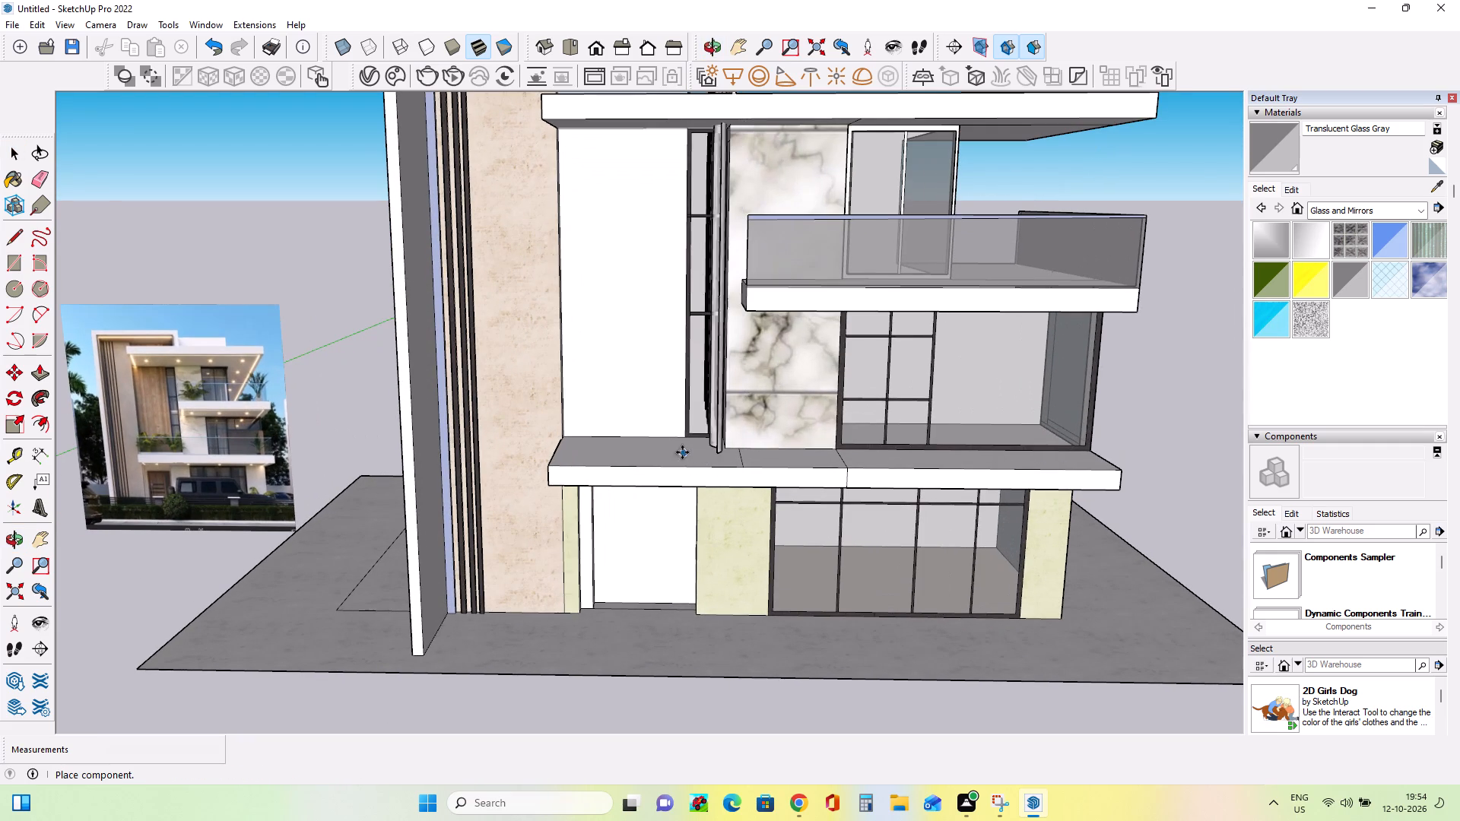
scroll(623, 461, down, 7)
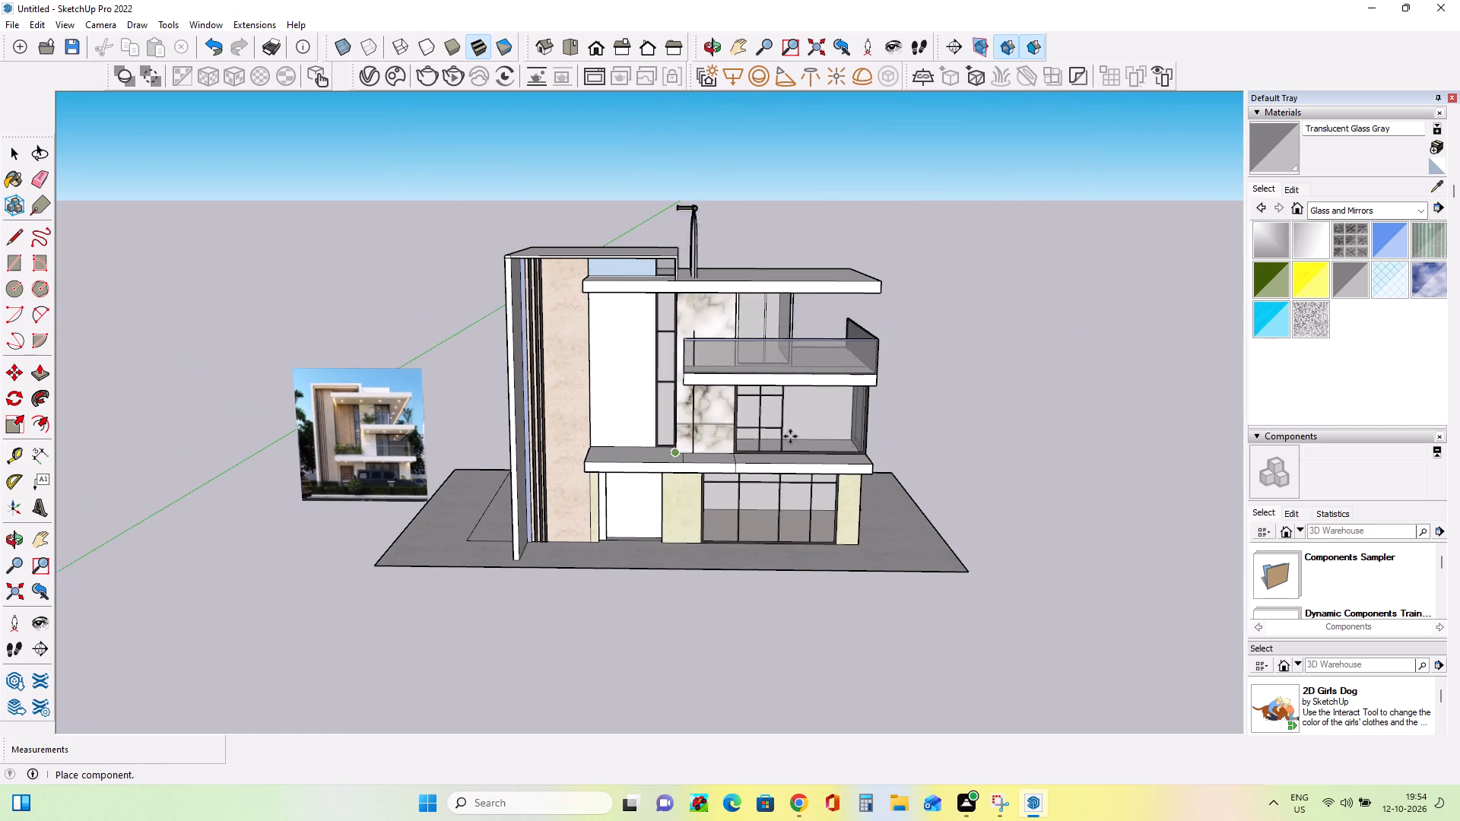
click(1036, 449)
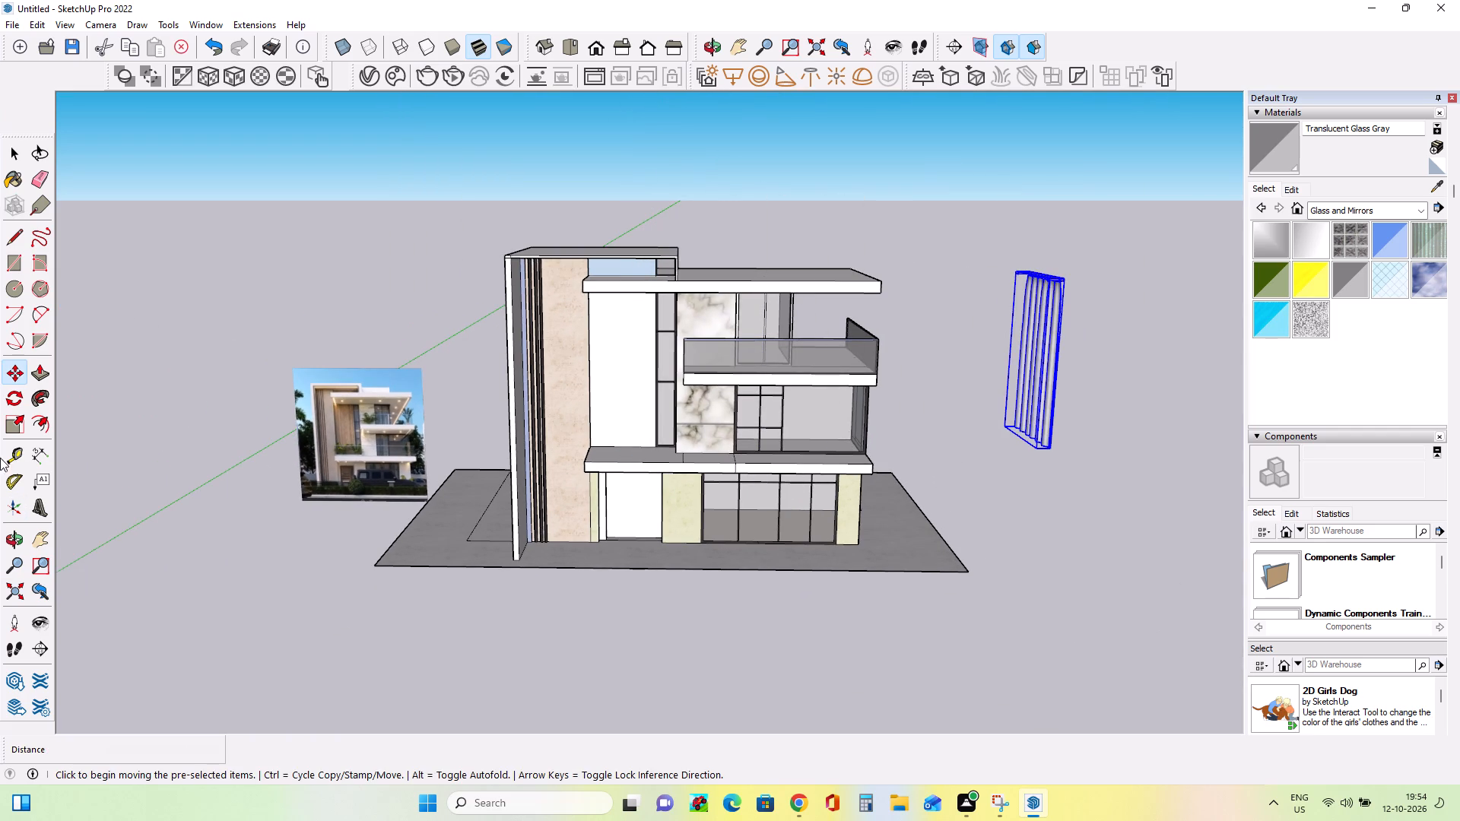
Rotate the imported curtain horizontally by about 107.1 degrees so its wide side turns to the front.
click(14, 403)
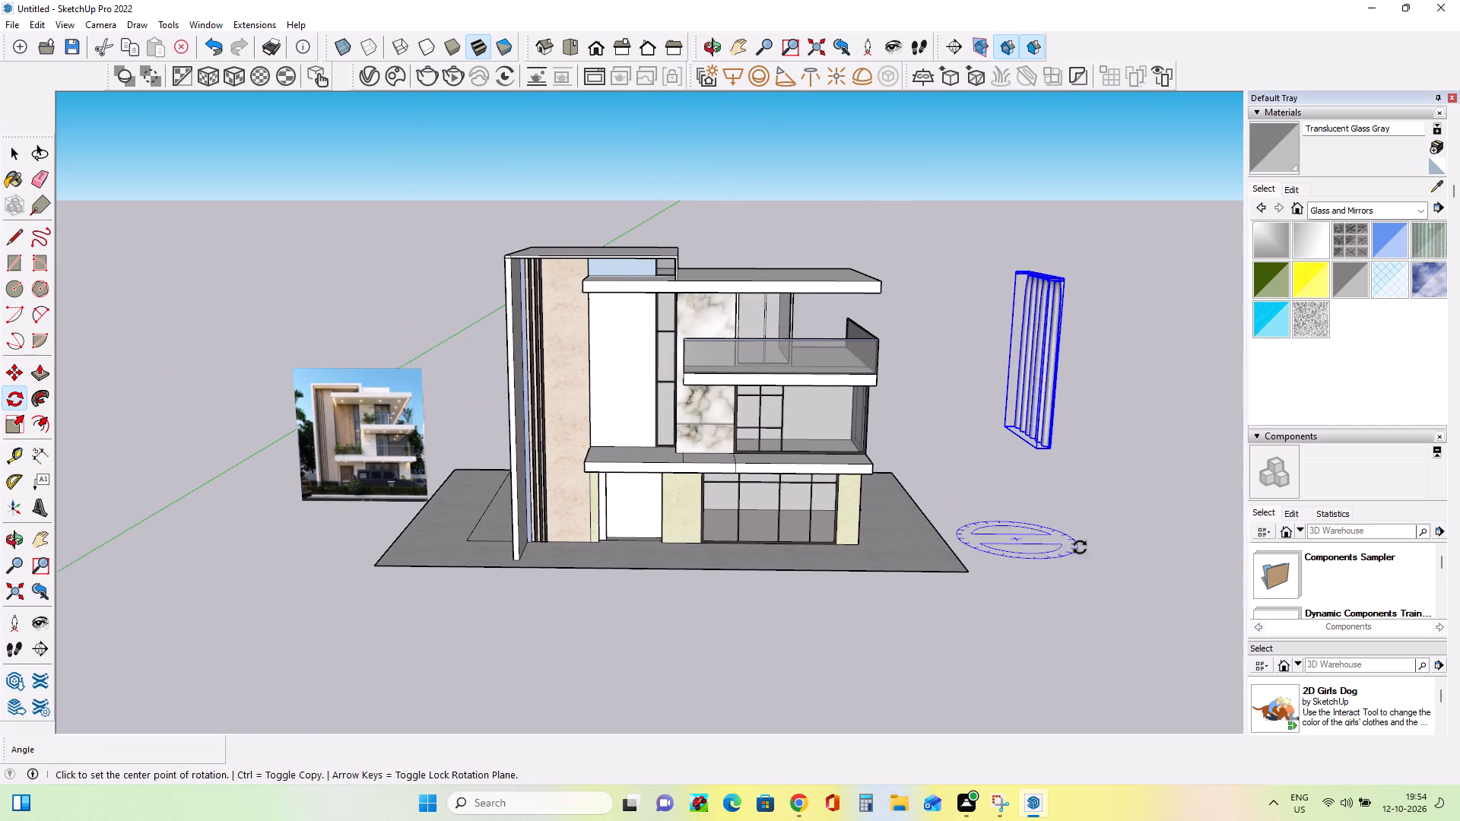
click(1119, 510)
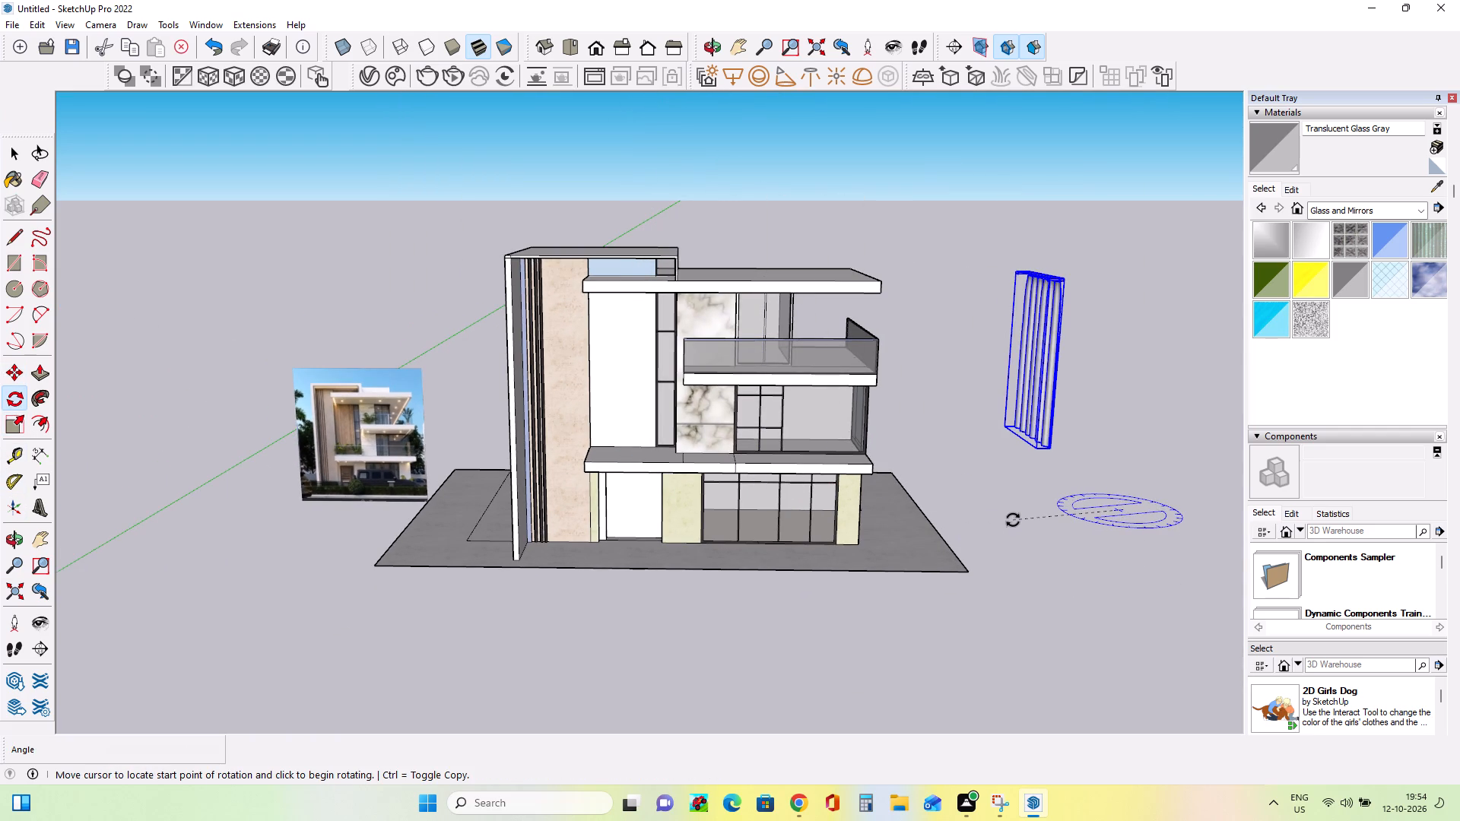
click(1013, 520)
scroll(969, 440, down, 2)
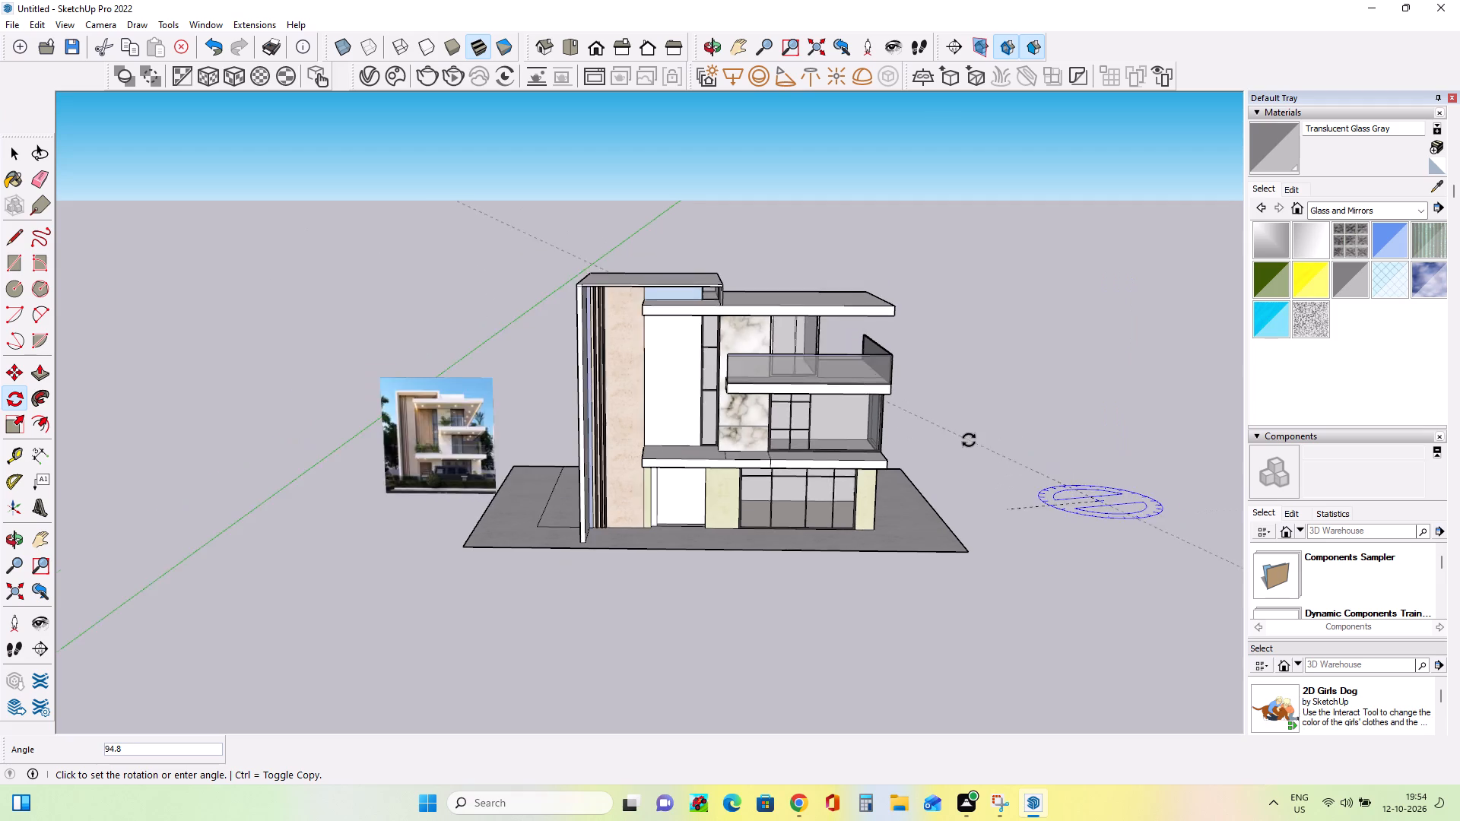
scroll(969, 440, down, 11)
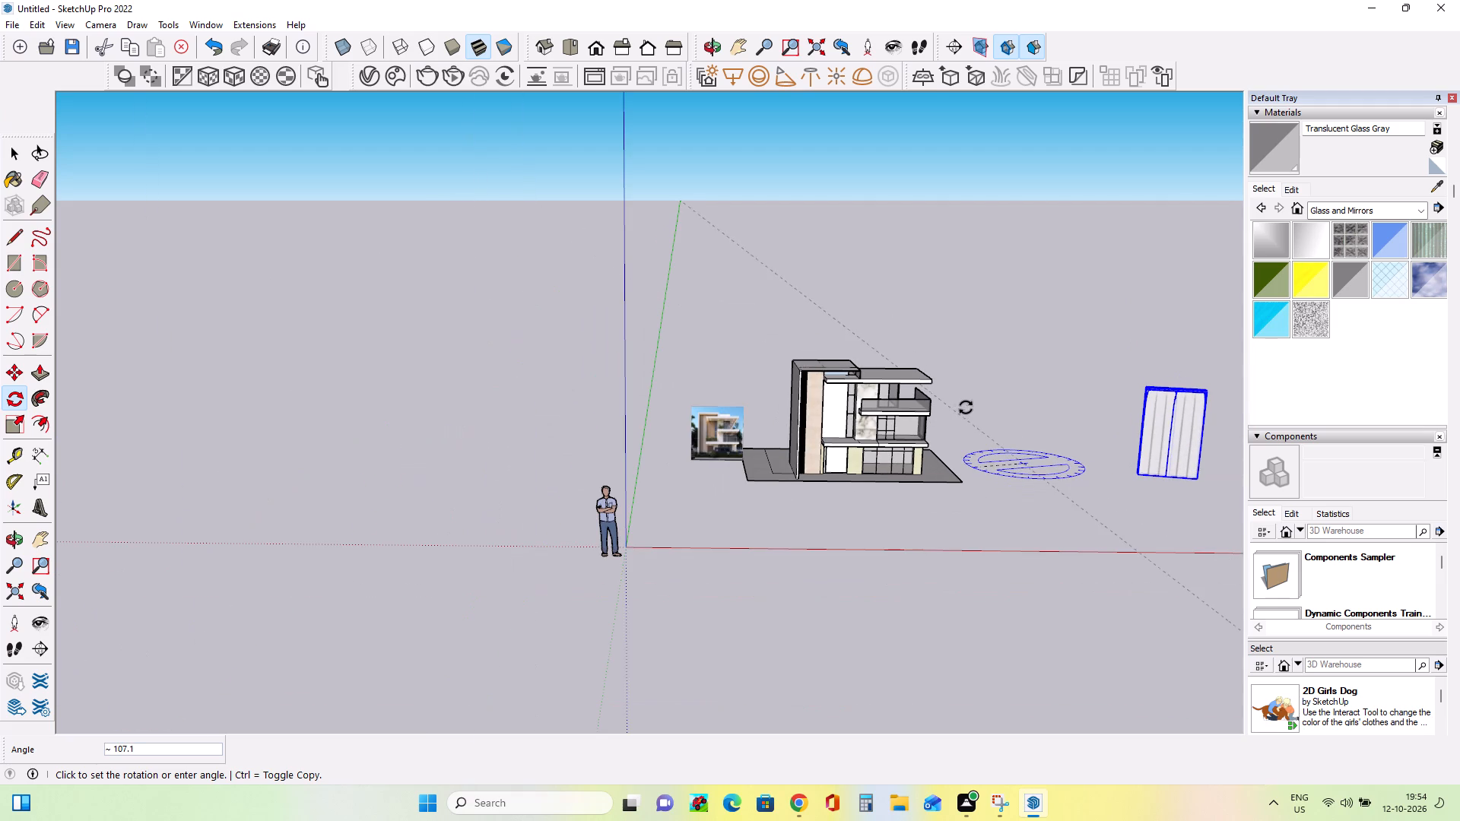
click(967, 427)
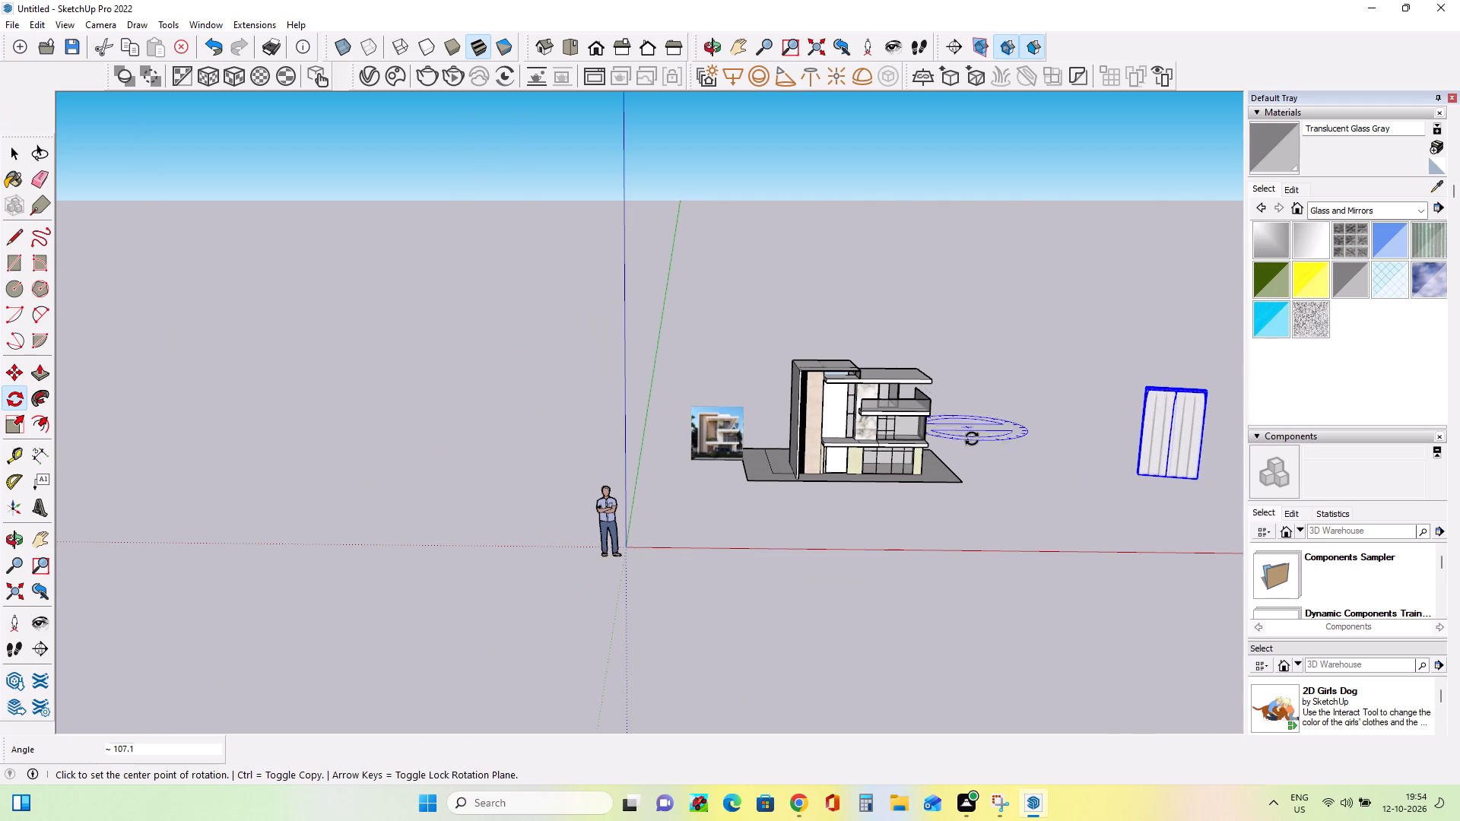
Move the curtain about 17' 9 1/2" along the red axis, closer to the side of the house.
middle_drag(1106, 511, 1157, 459)
scroll(1109, 506, up, 1)
scroll(1182, 442, up, 4)
scroll(1117, 461, up, 4)
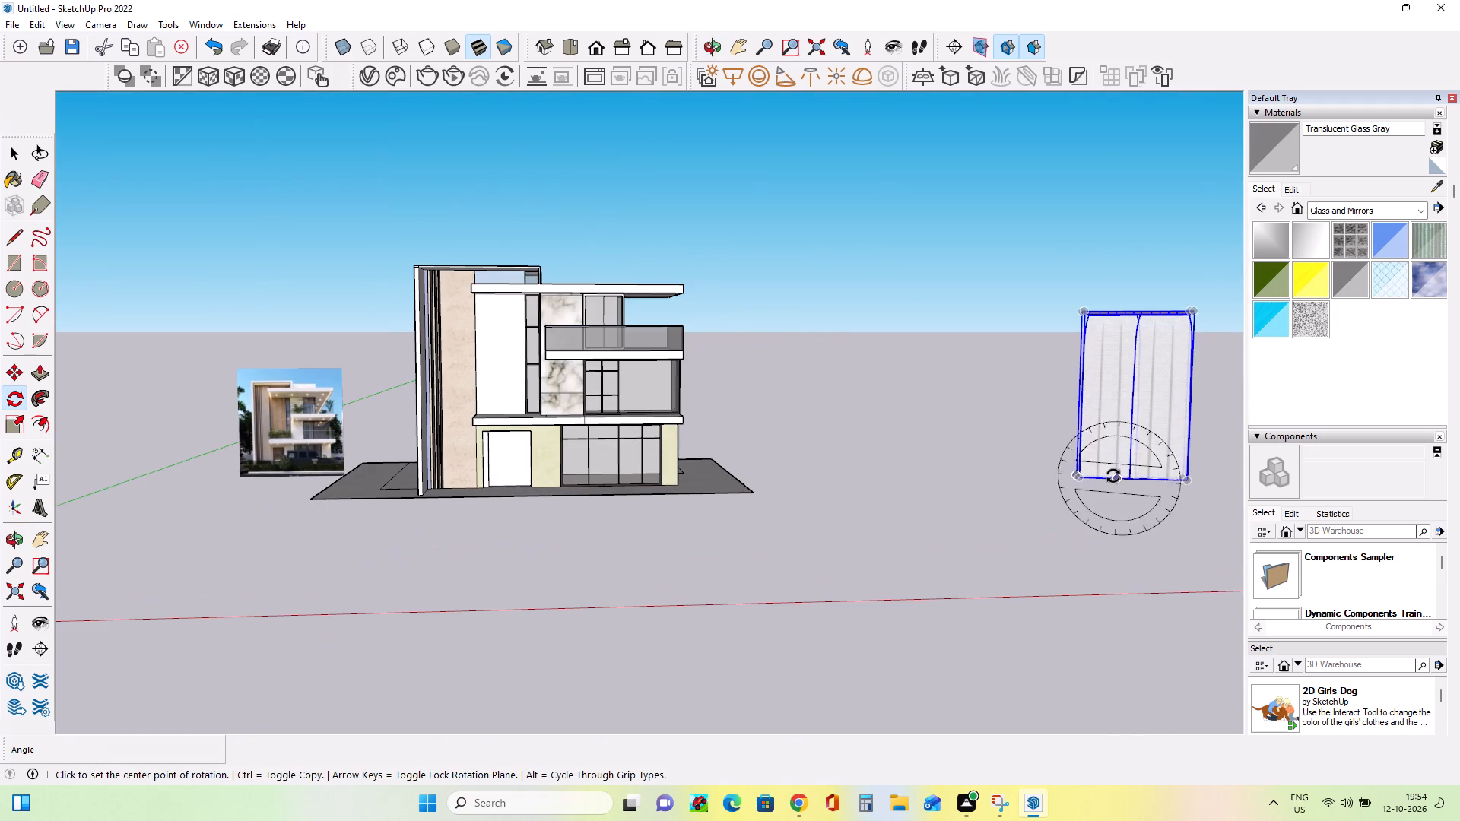
middle_drag(1108, 517, 1134, 710)
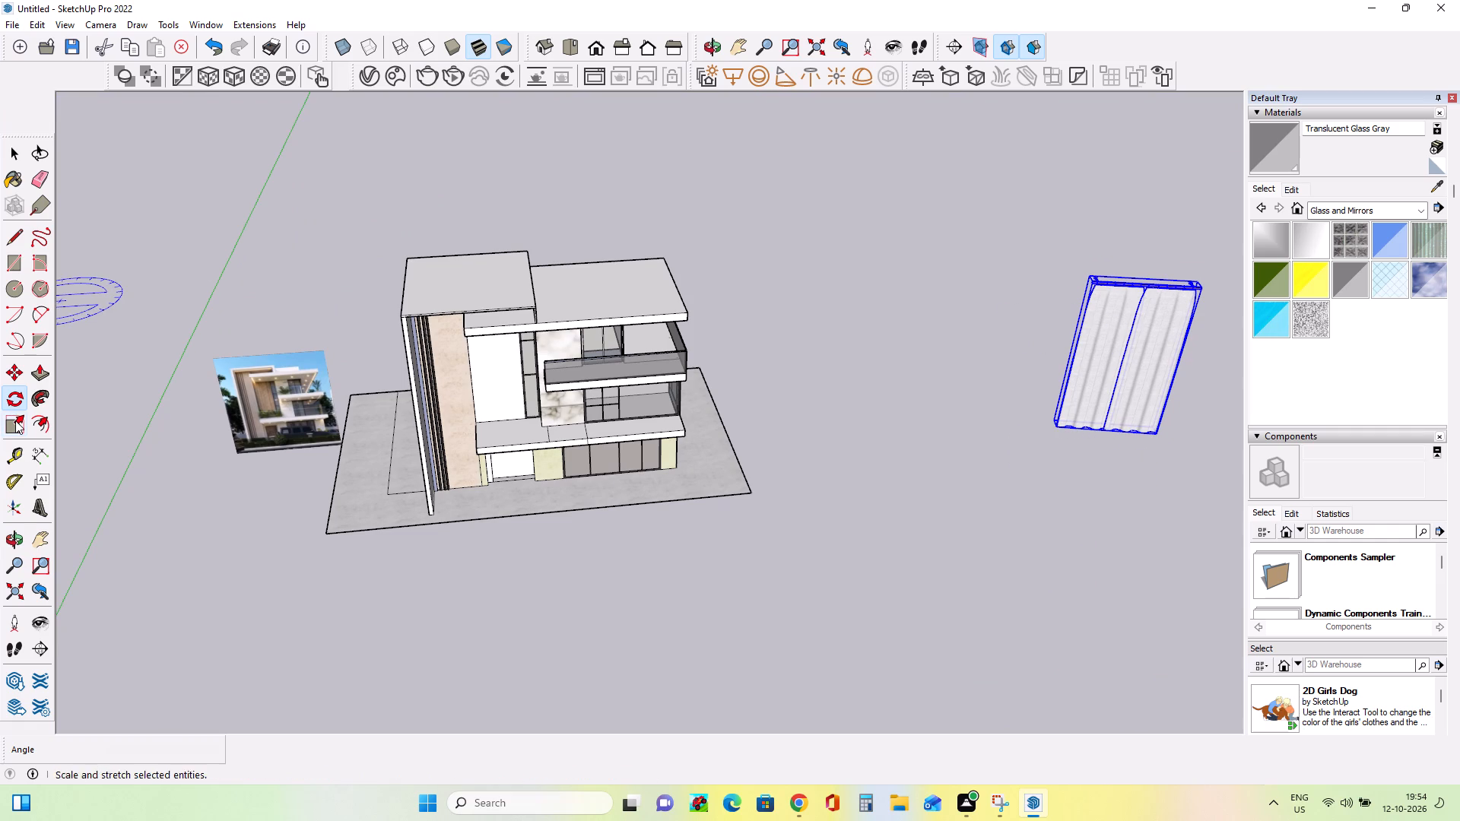
click(18, 373)
click(1058, 424)
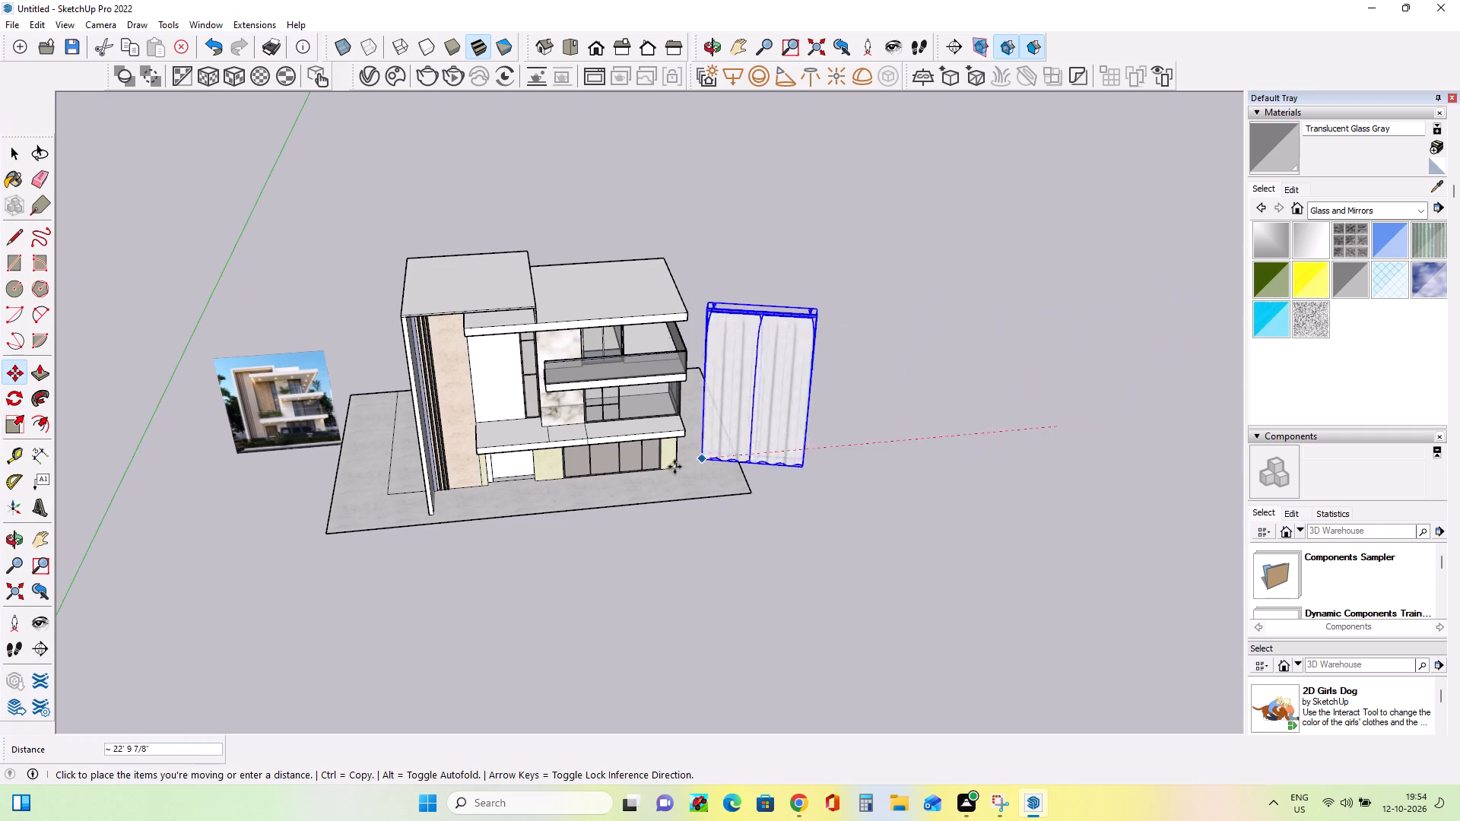
click(770, 468)
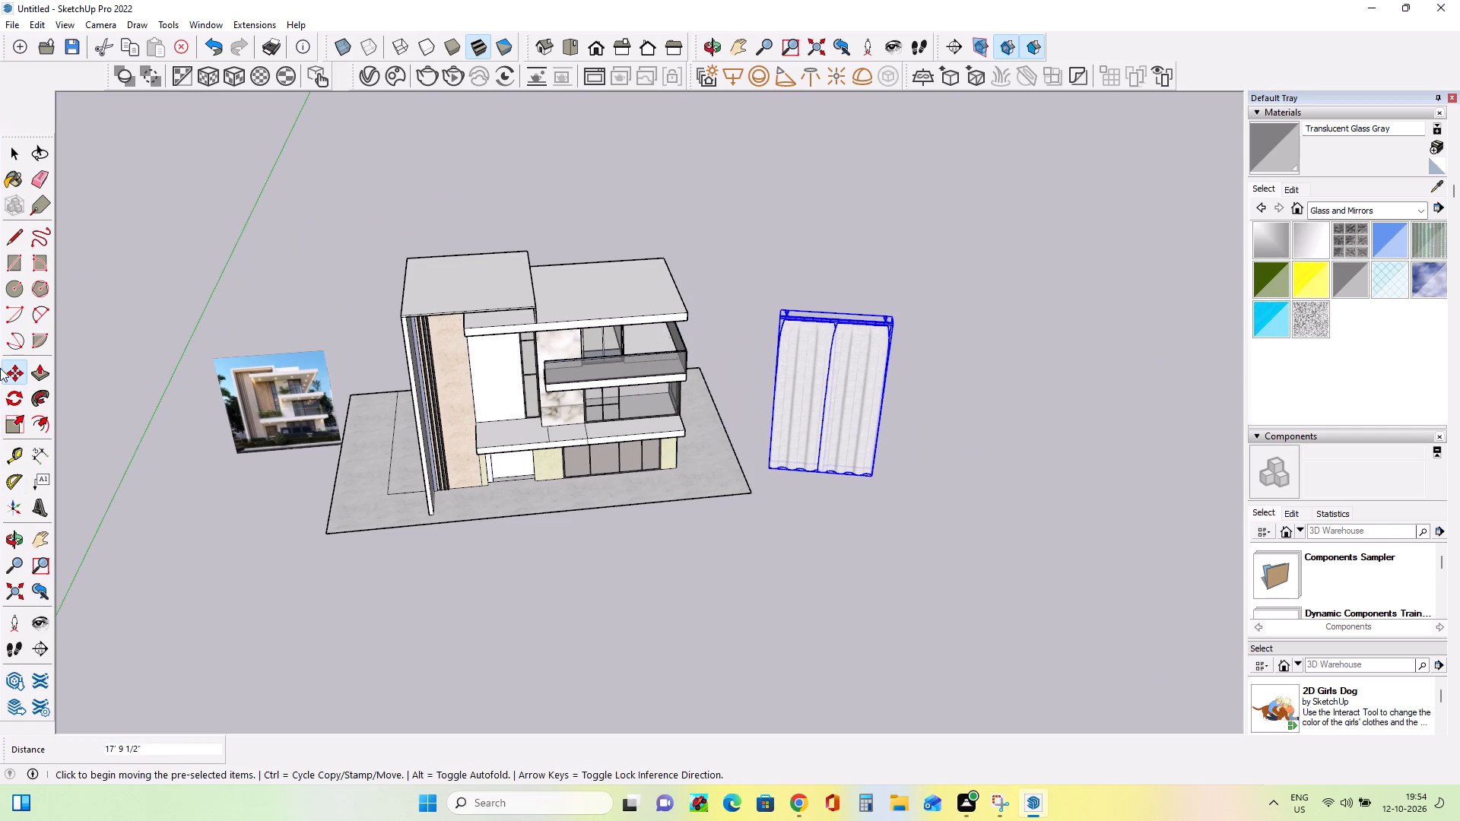
Undo the curtain's last move and its earlier rotation.
key(ctrl+z)
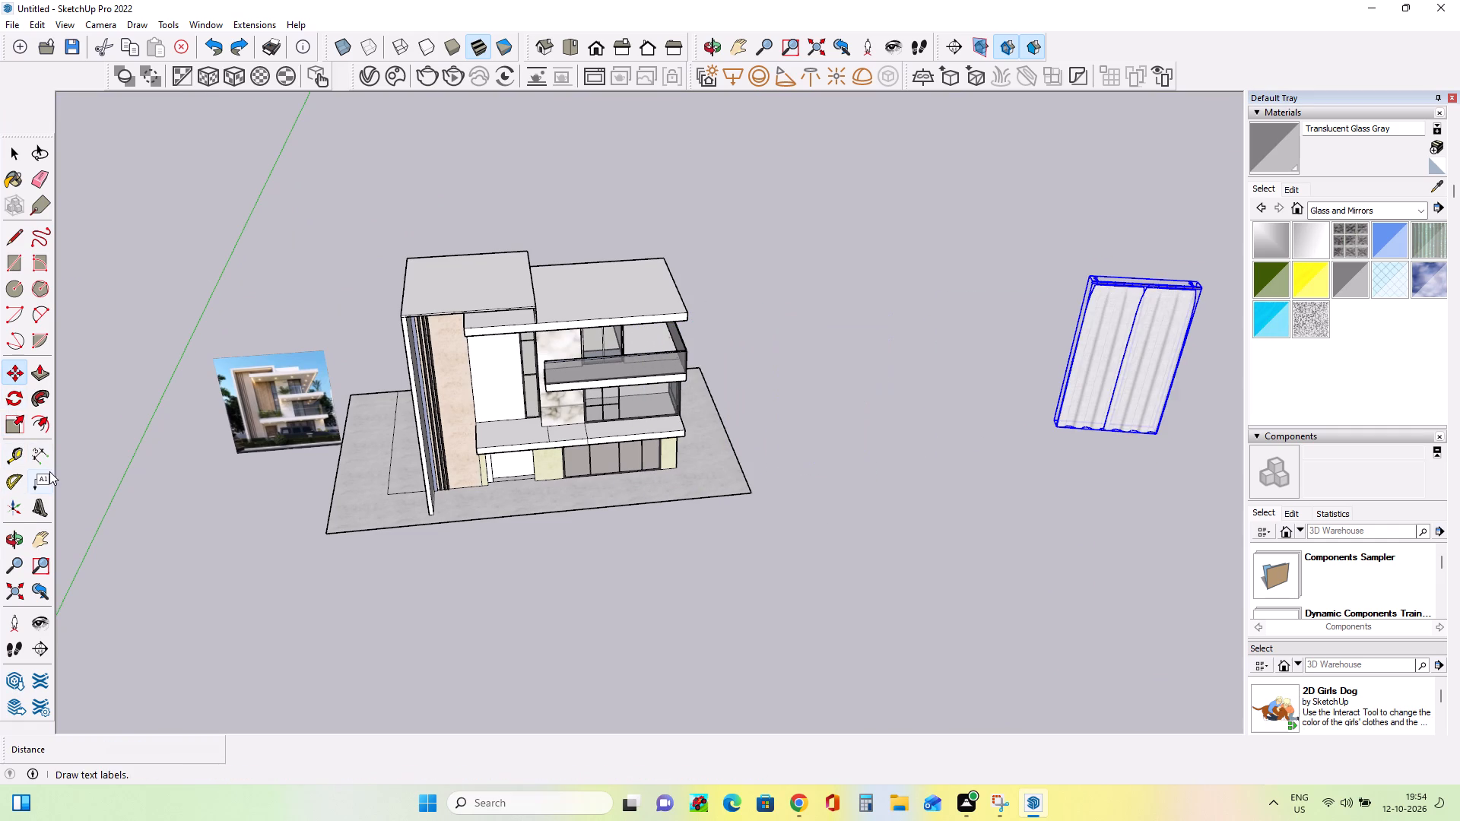
key(ctrl+z)
Rotate the imported curtain horizontally by 90 degrees so its wide side faces the front.
click(17, 407)
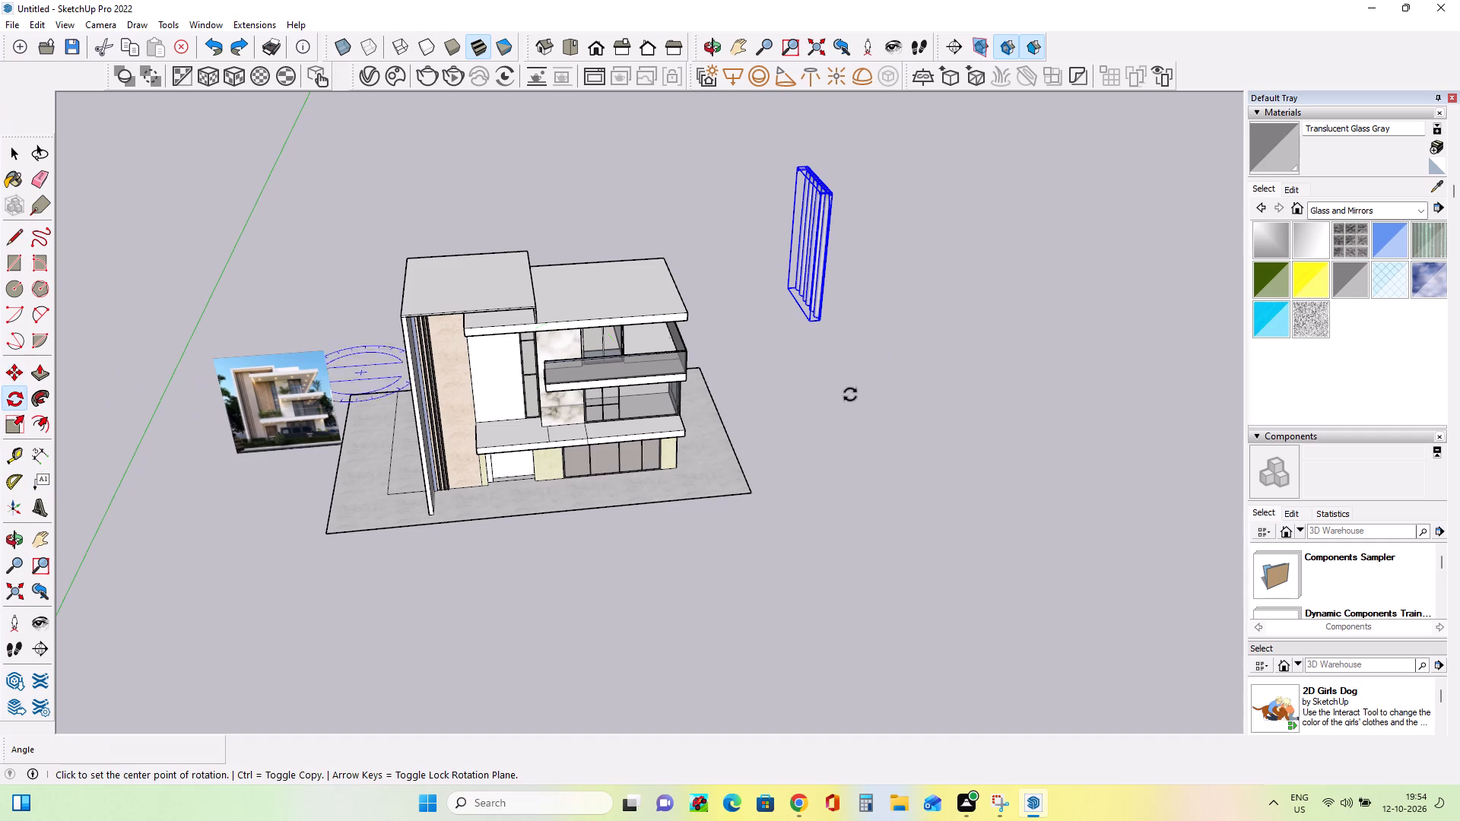
click(874, 391)
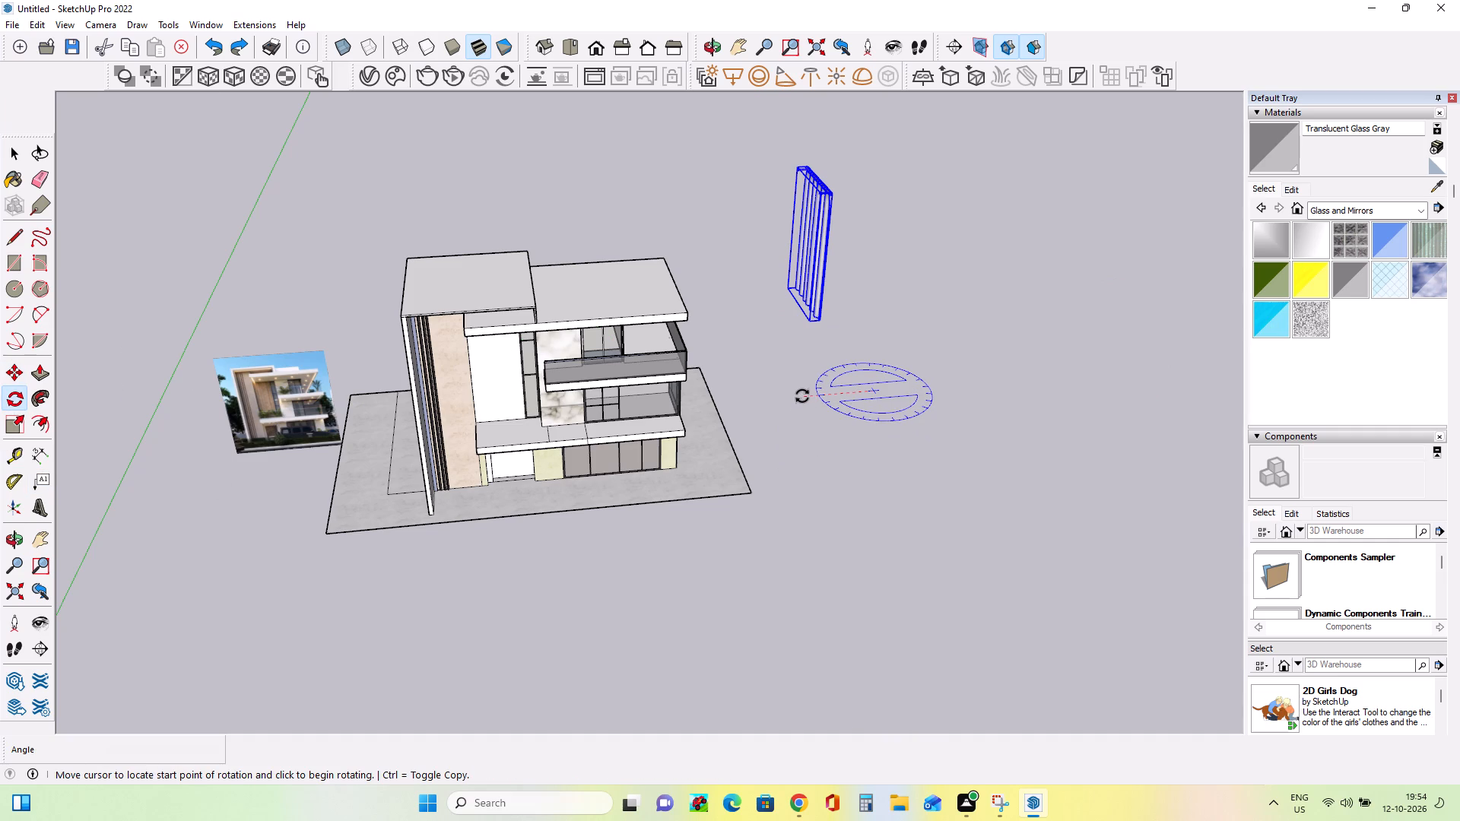
click(802, 398)
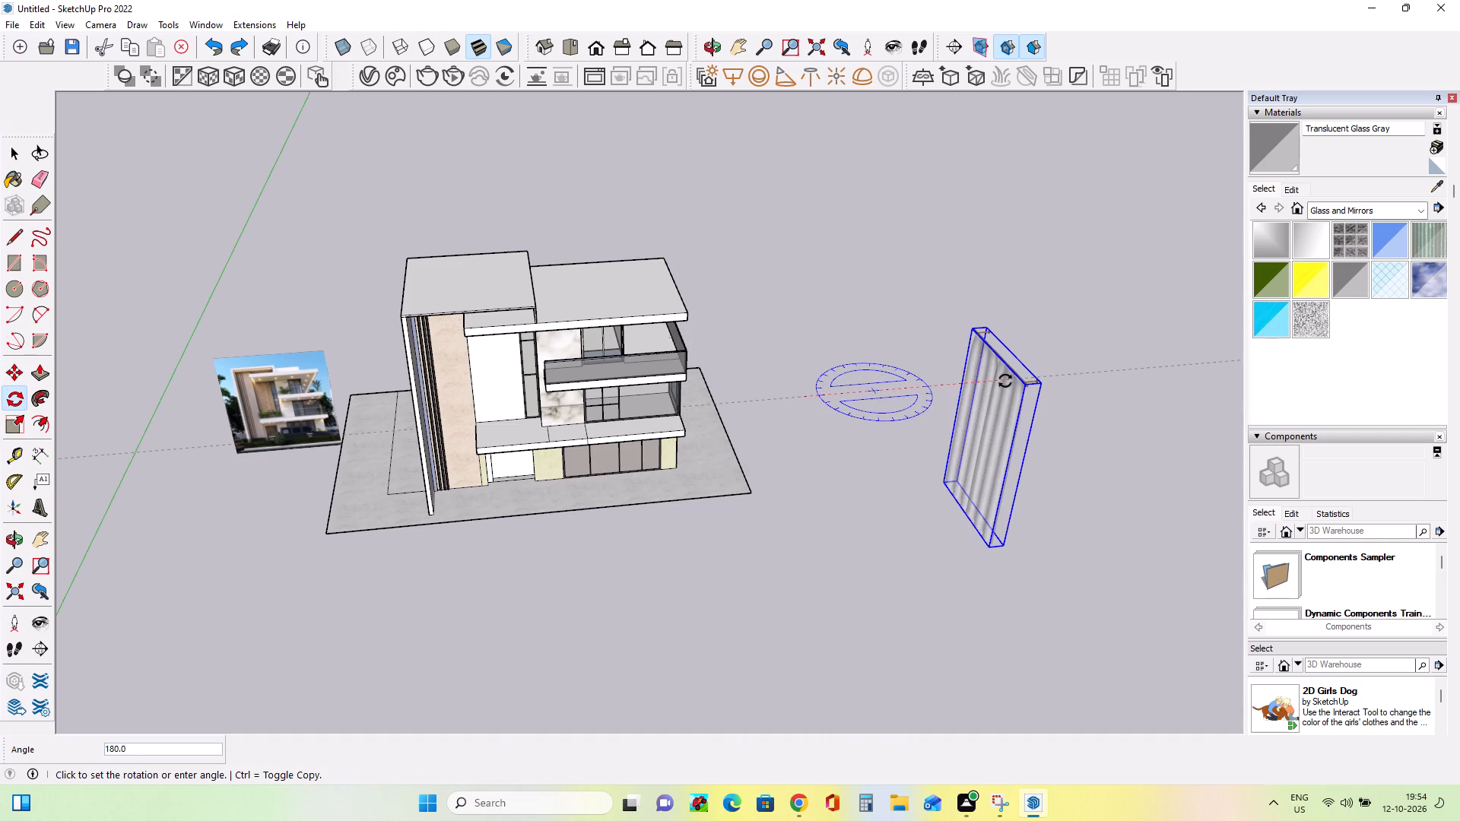
click(854, 357)
middle_drag(986, 492, 978, 414)
scroll(974, 446, up, 3)
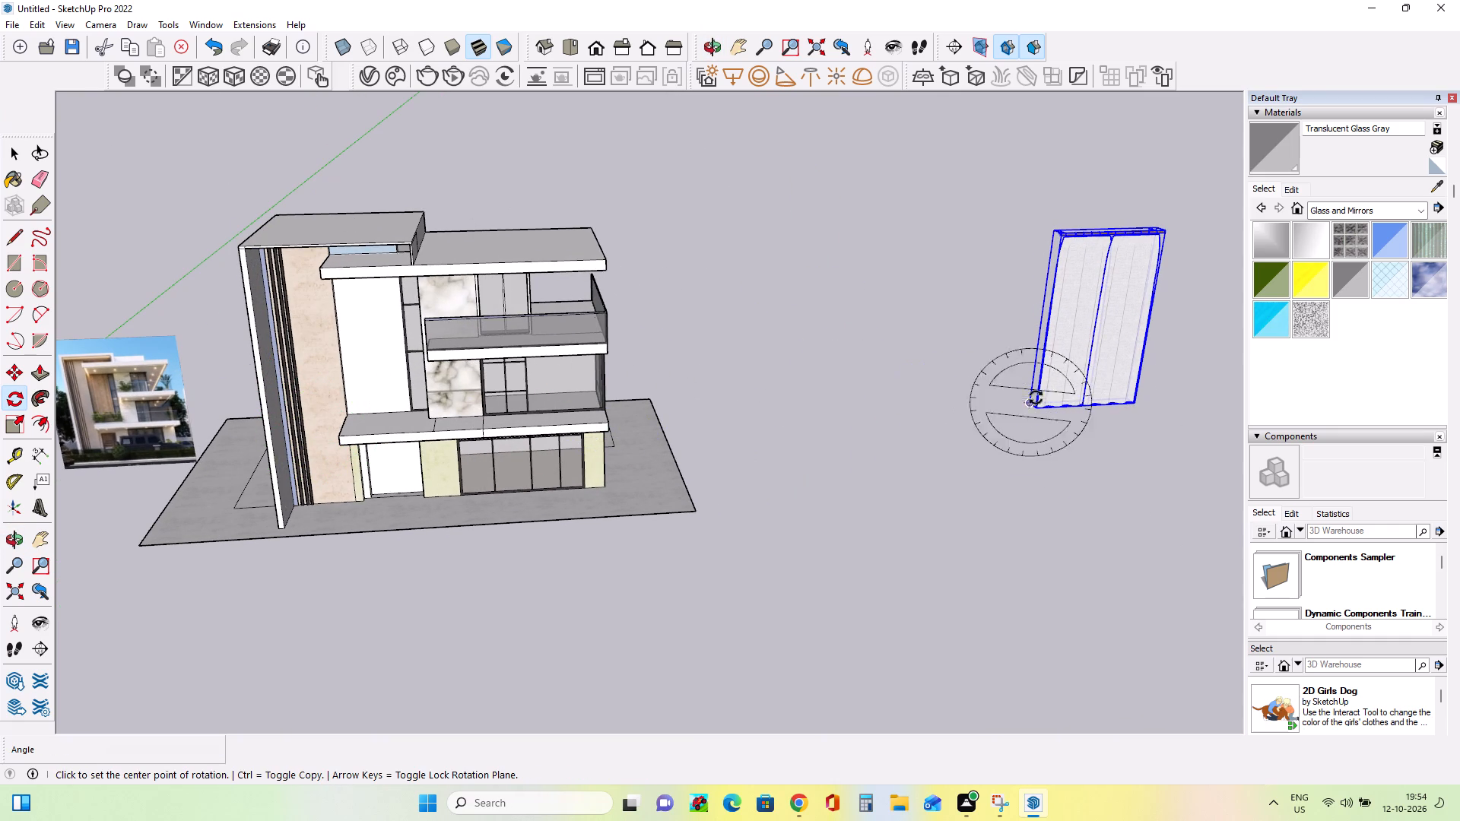
Scale the curtain to 0.50 of its width along the green axis.
click(11, 416)
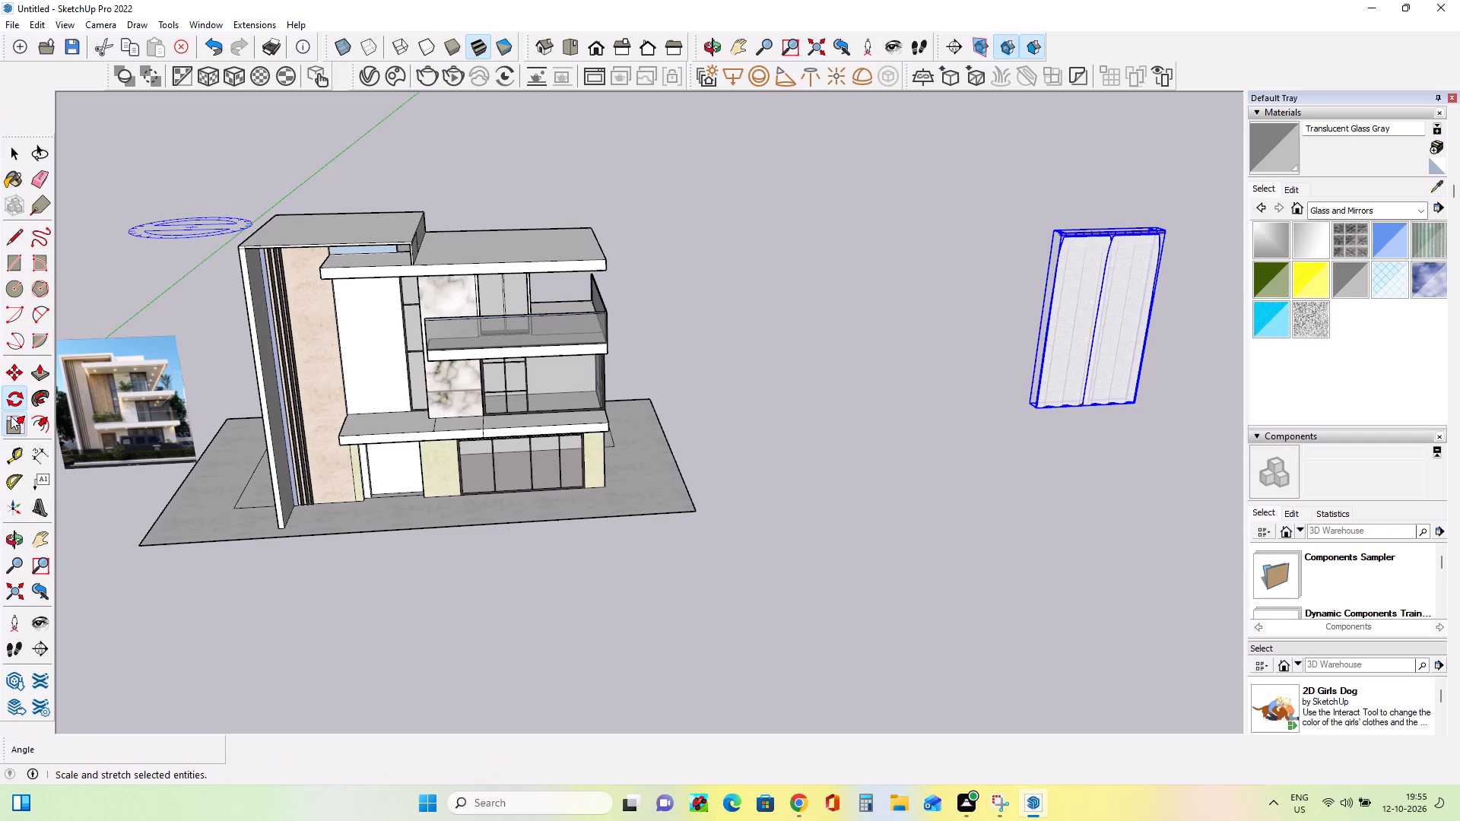
scroll(941, 366, up, 3)
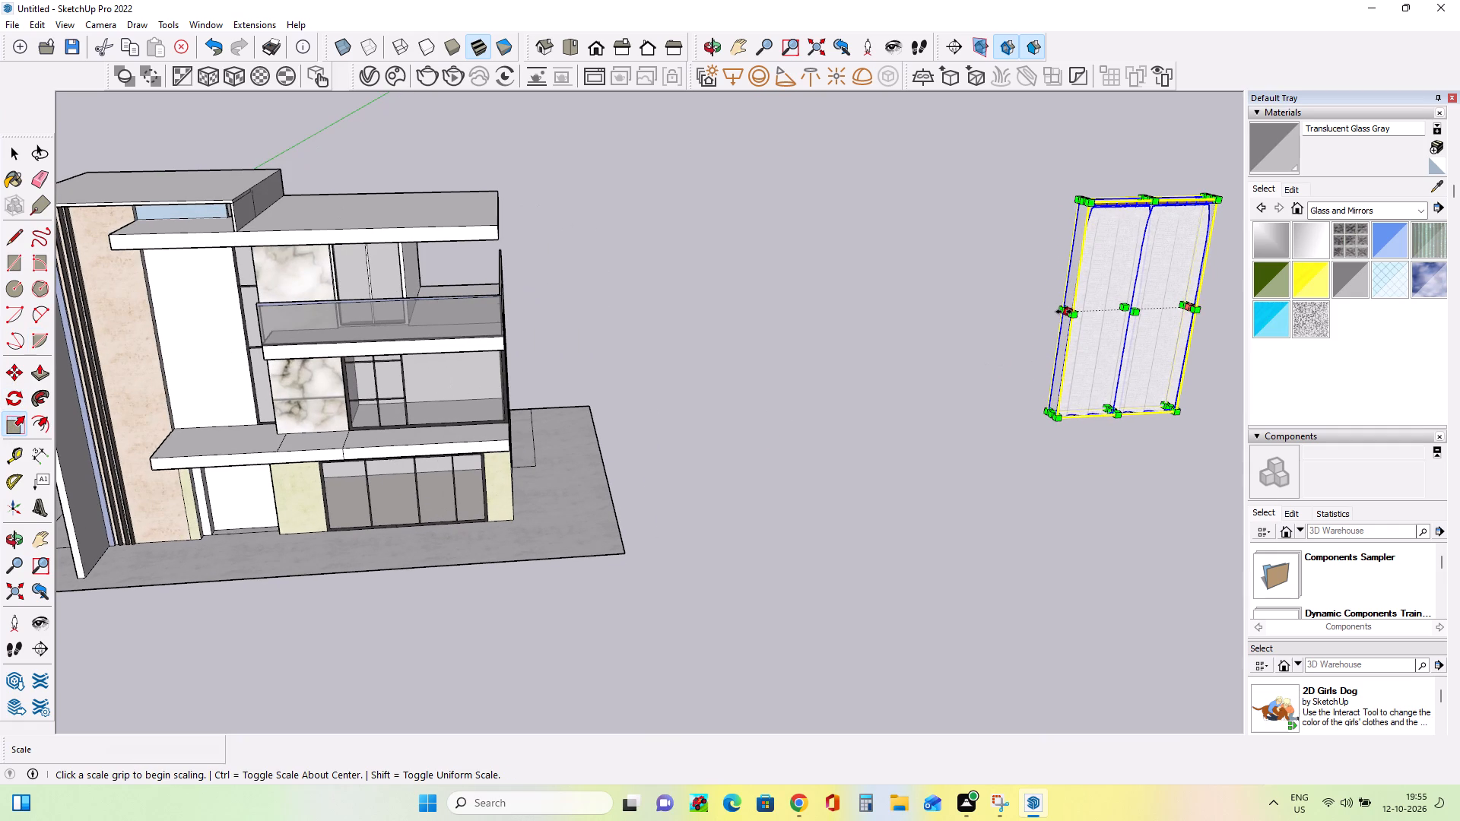
click(1064, 312)
click(1131, 306)
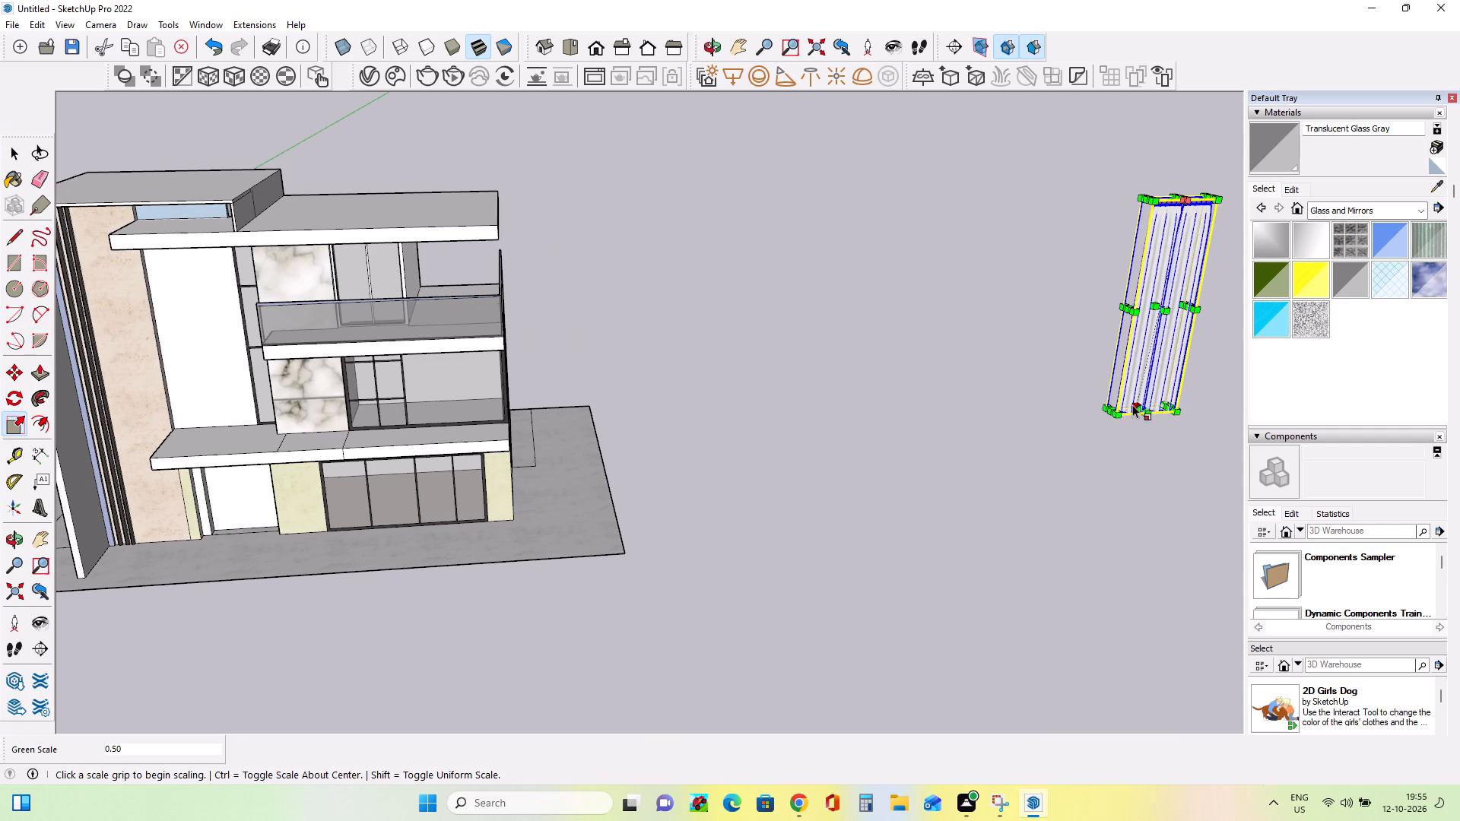
Move the narrowed curtain from the far open space to a spot close beside the house.
middle_drag(1132, 414, 1081, 433)
scroll(792, 426, down, 5)
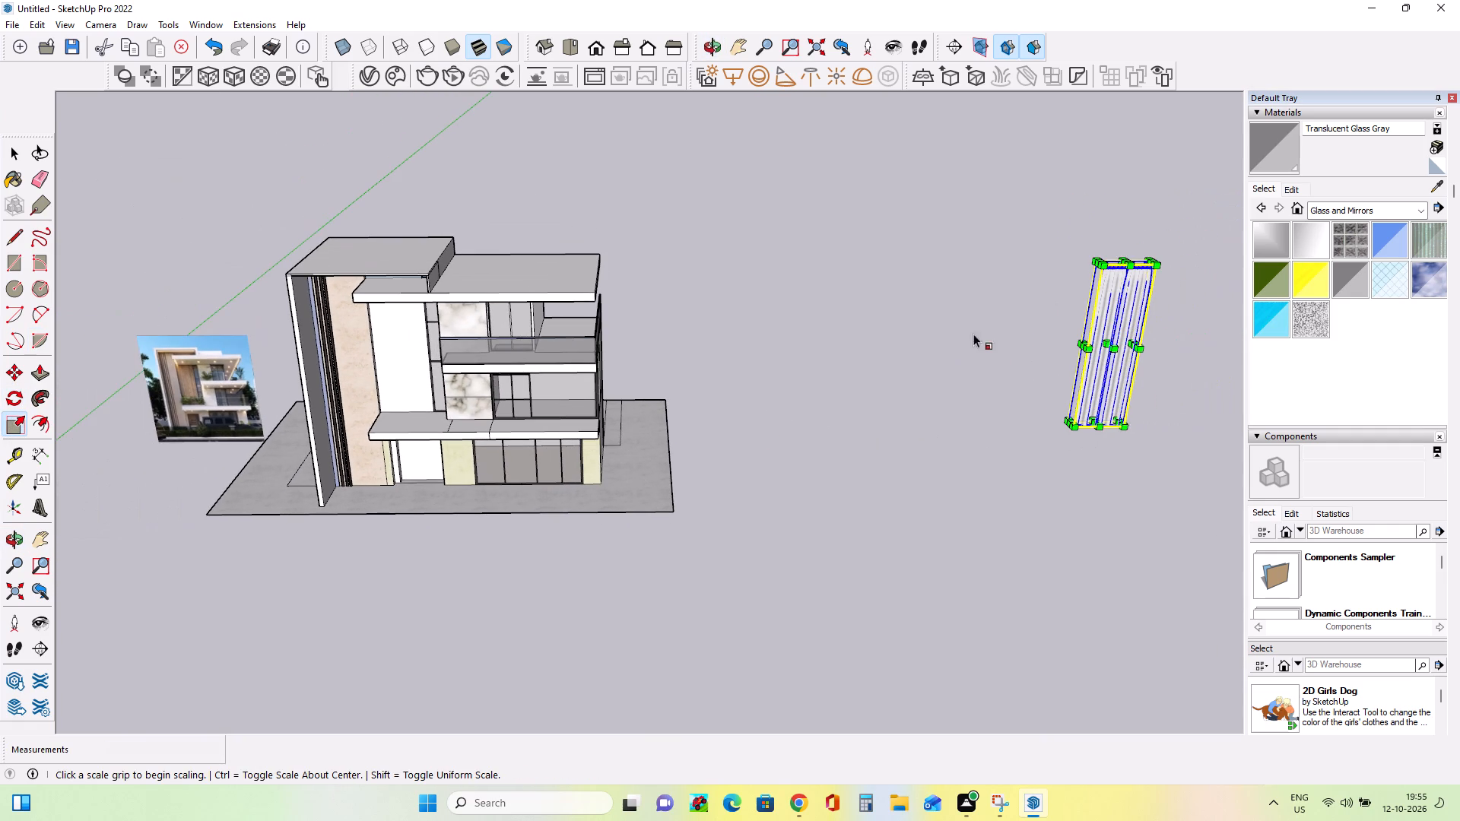
click(11, 374)
click(1100, 268)
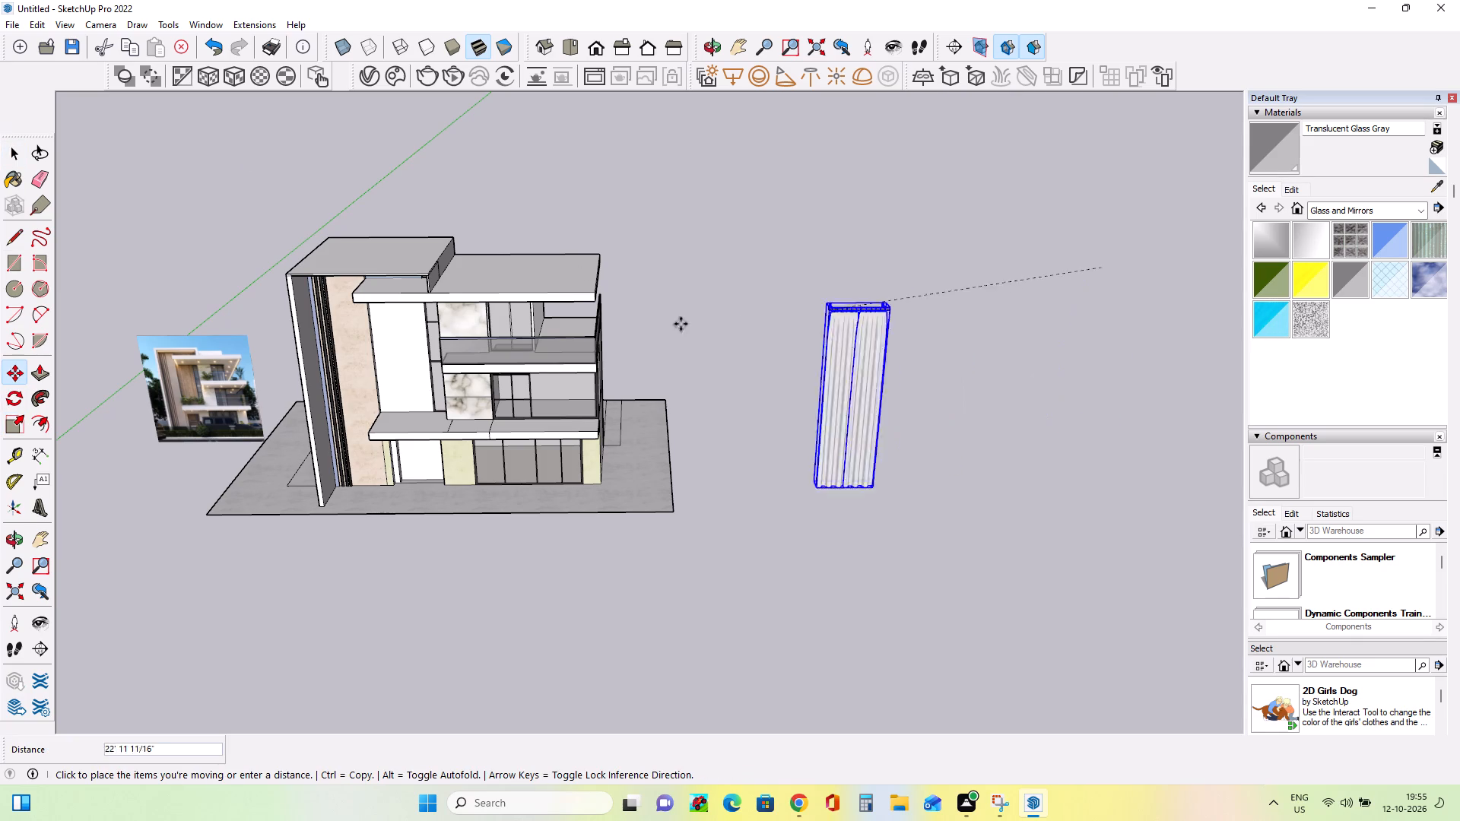
middle_drag(483, 306, 586, 223)
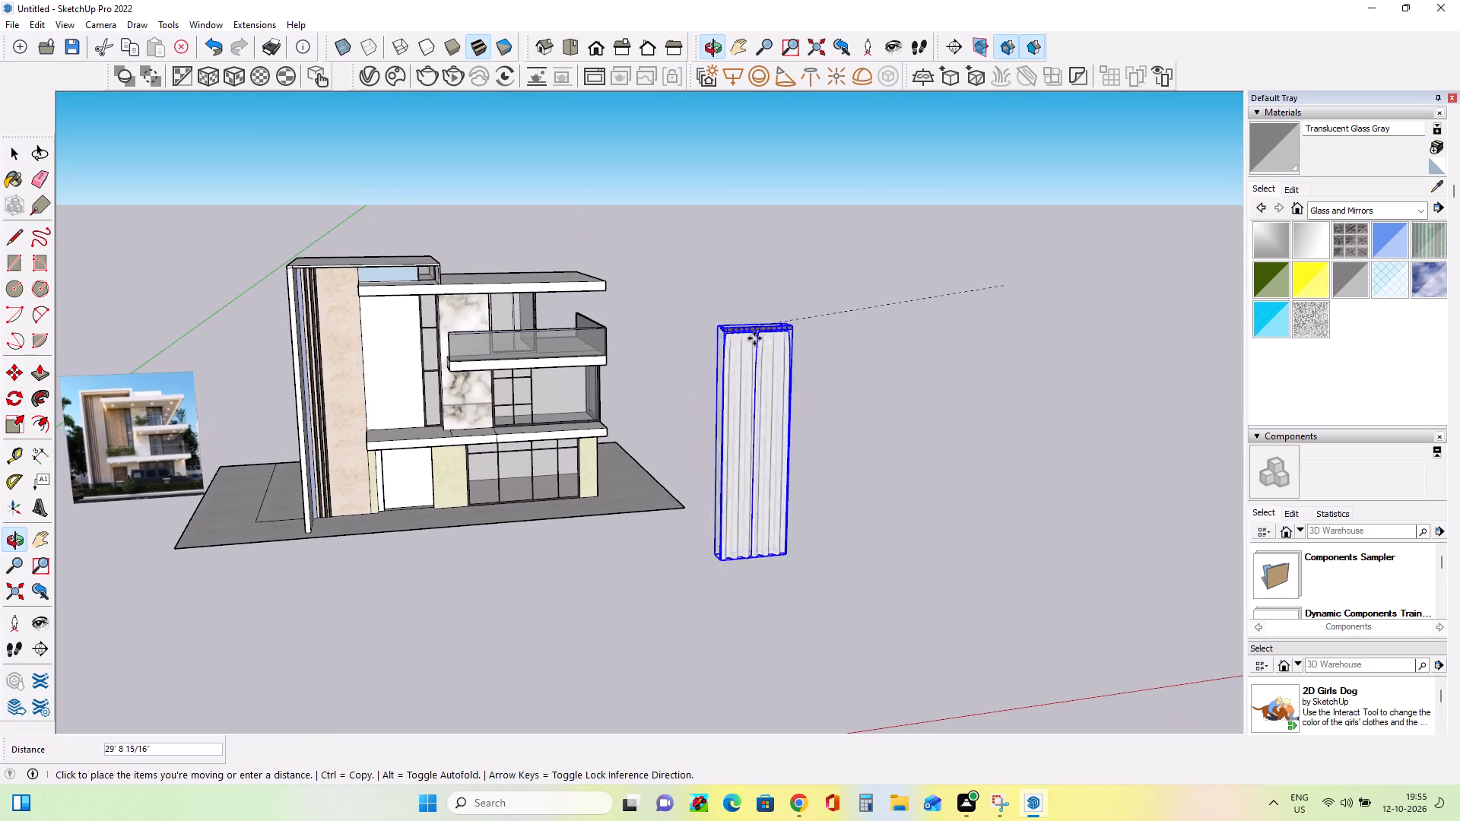
click(759, 325)
Scale the curtain down to about 0.59 of its height and about 0.76 of its width.
click(19, 418)
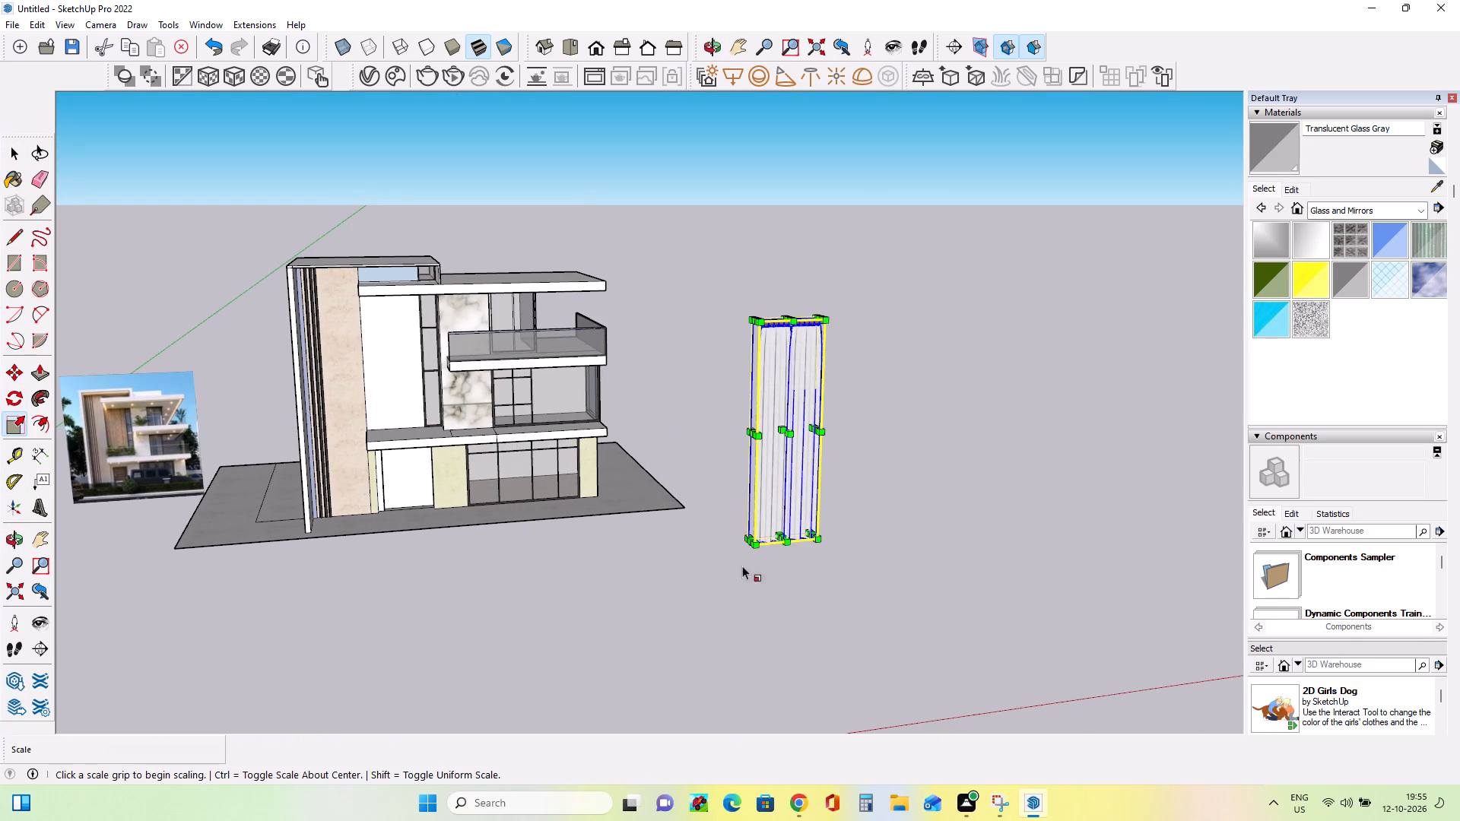
middle_drag(788, 312, 809, 430)
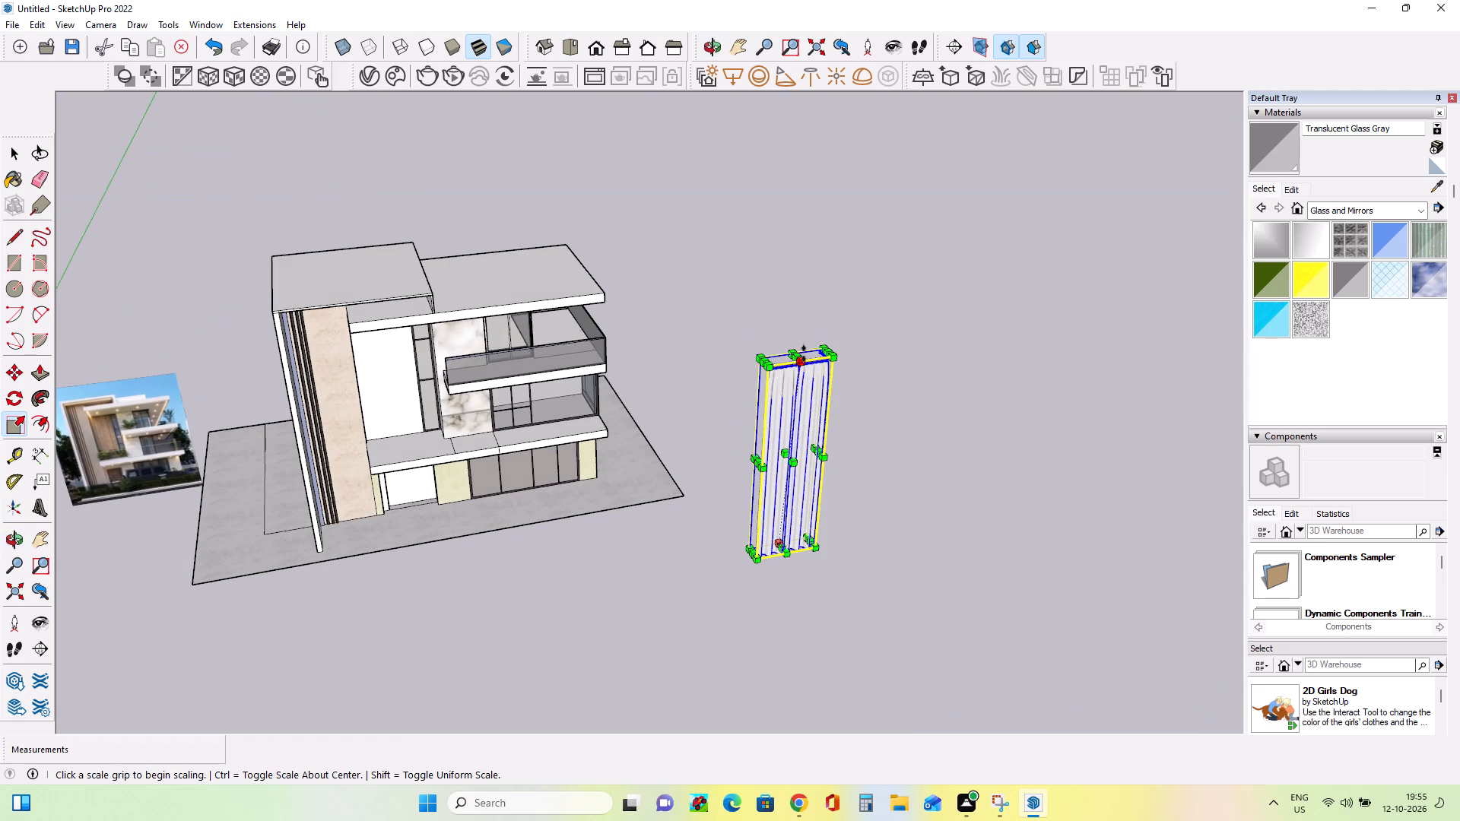
click(801, 352)
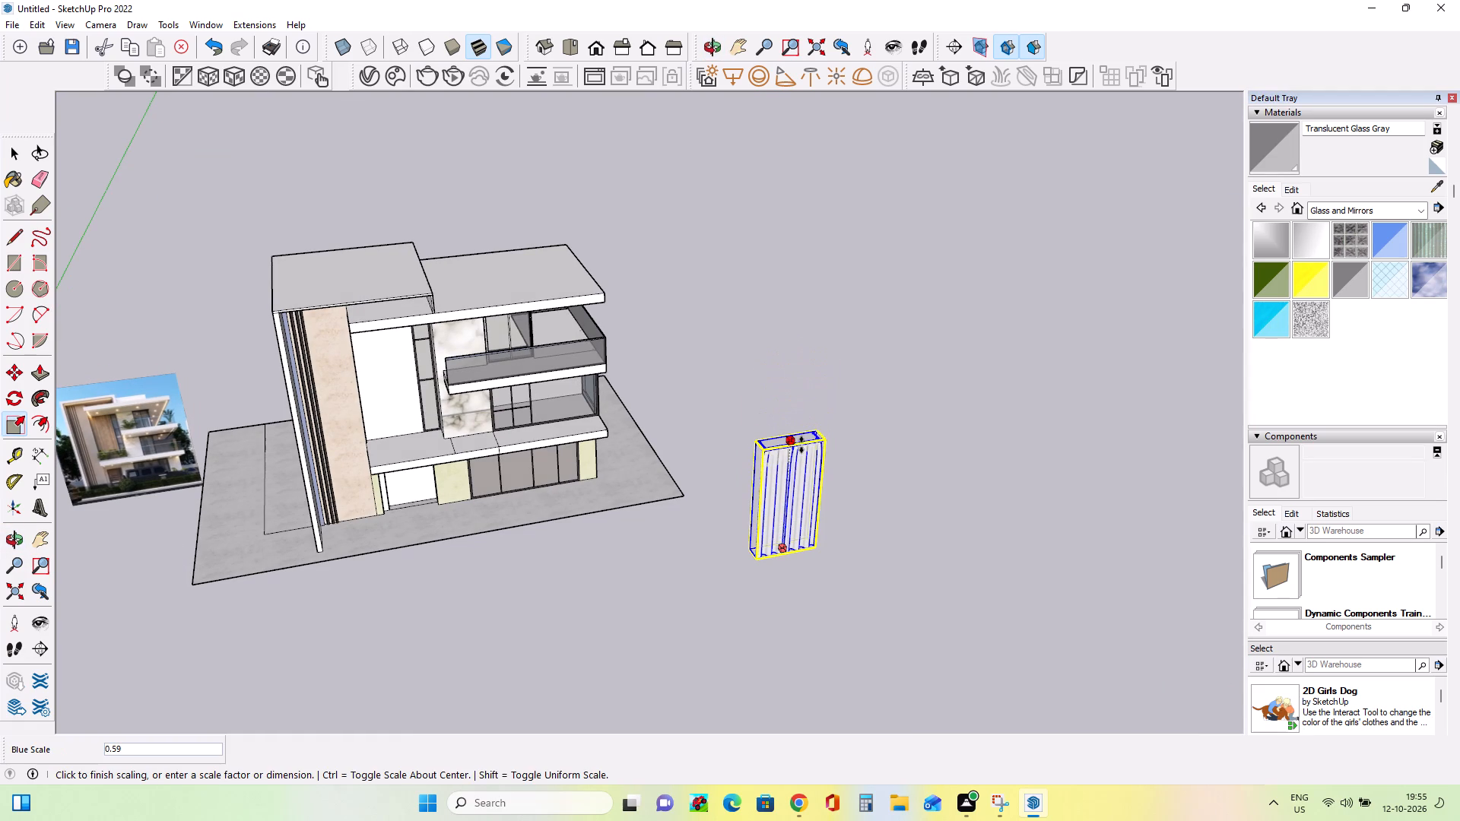
click(805, 457)
middle_drag(850, 559, 773, 418)
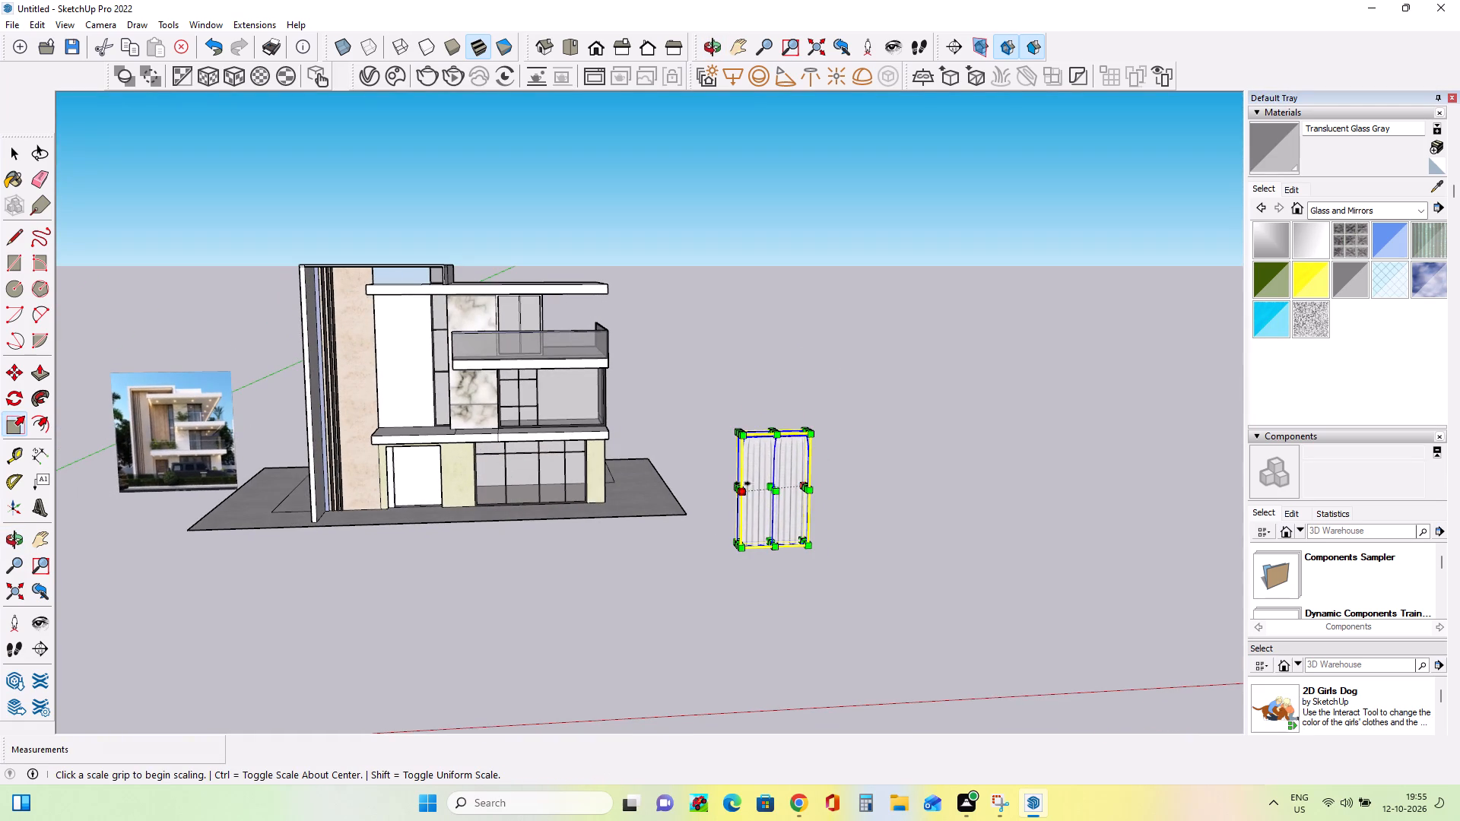
click(738, 483)
click(755, 484)
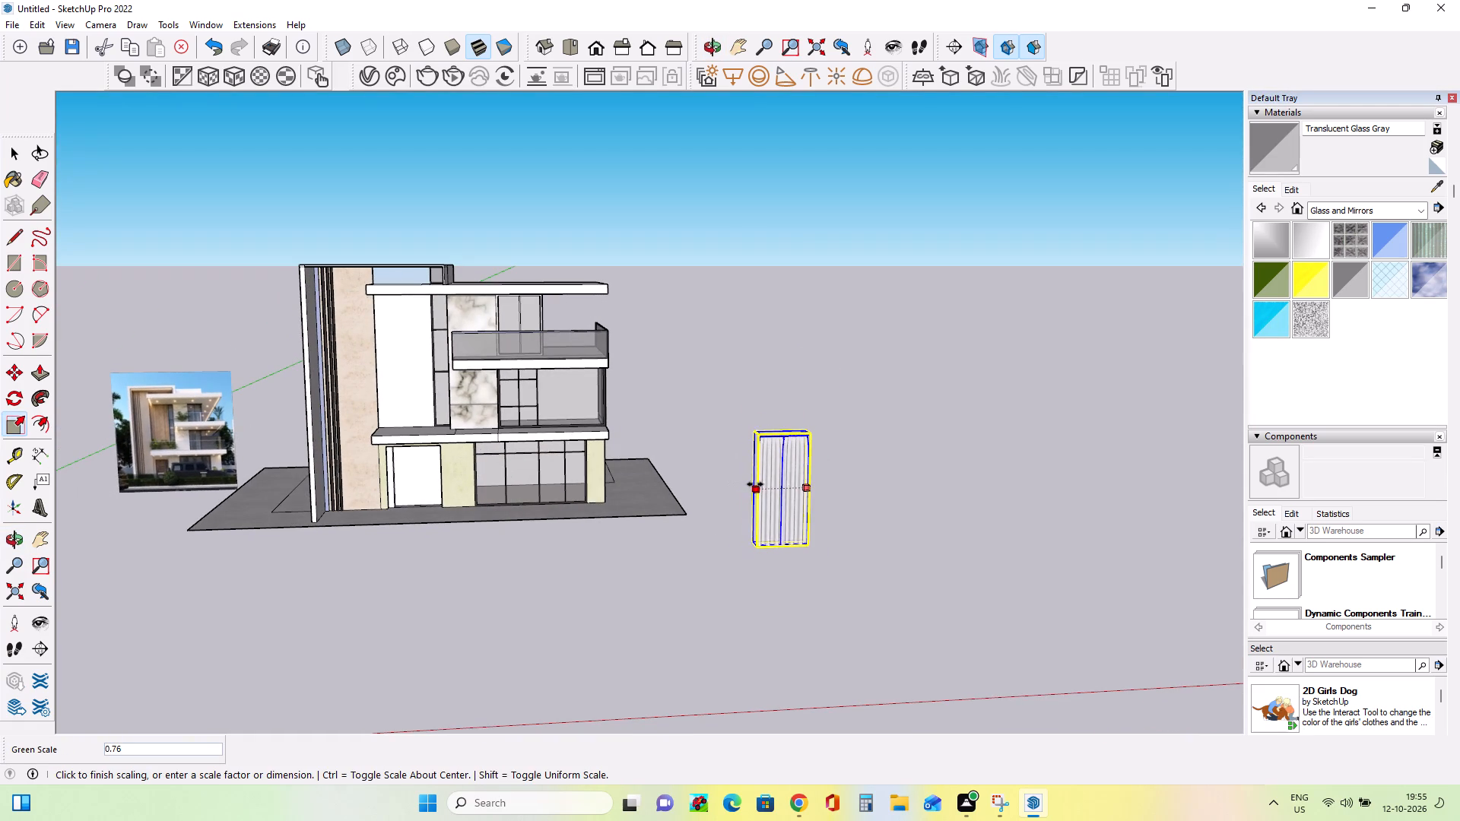
Move the curtain onto the facade, in front of the top-floor window beside the upper marble panel.
middle_drag(785, 524, 801, 562)
click(13, 373)
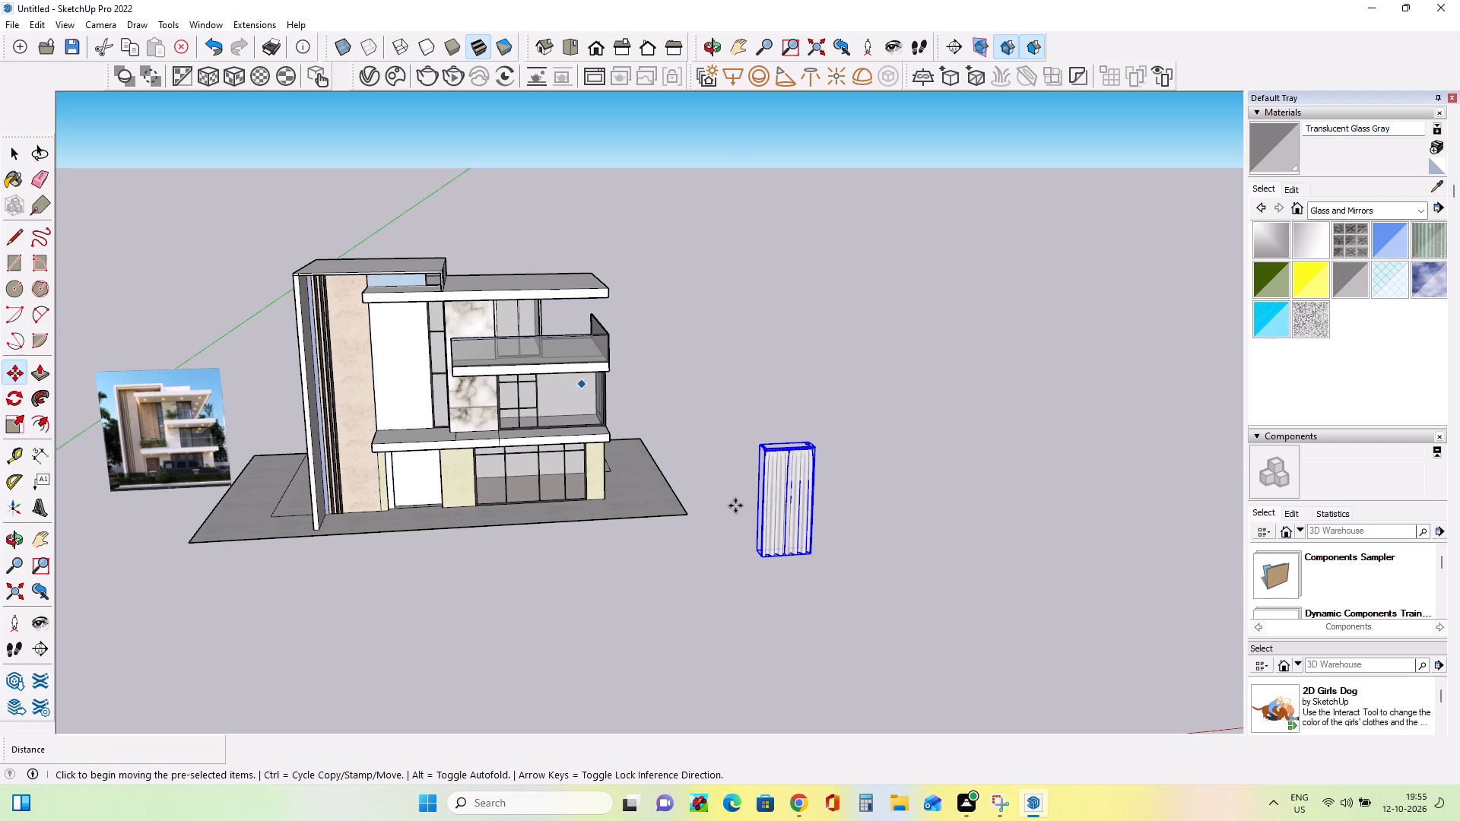
click(770, 454)
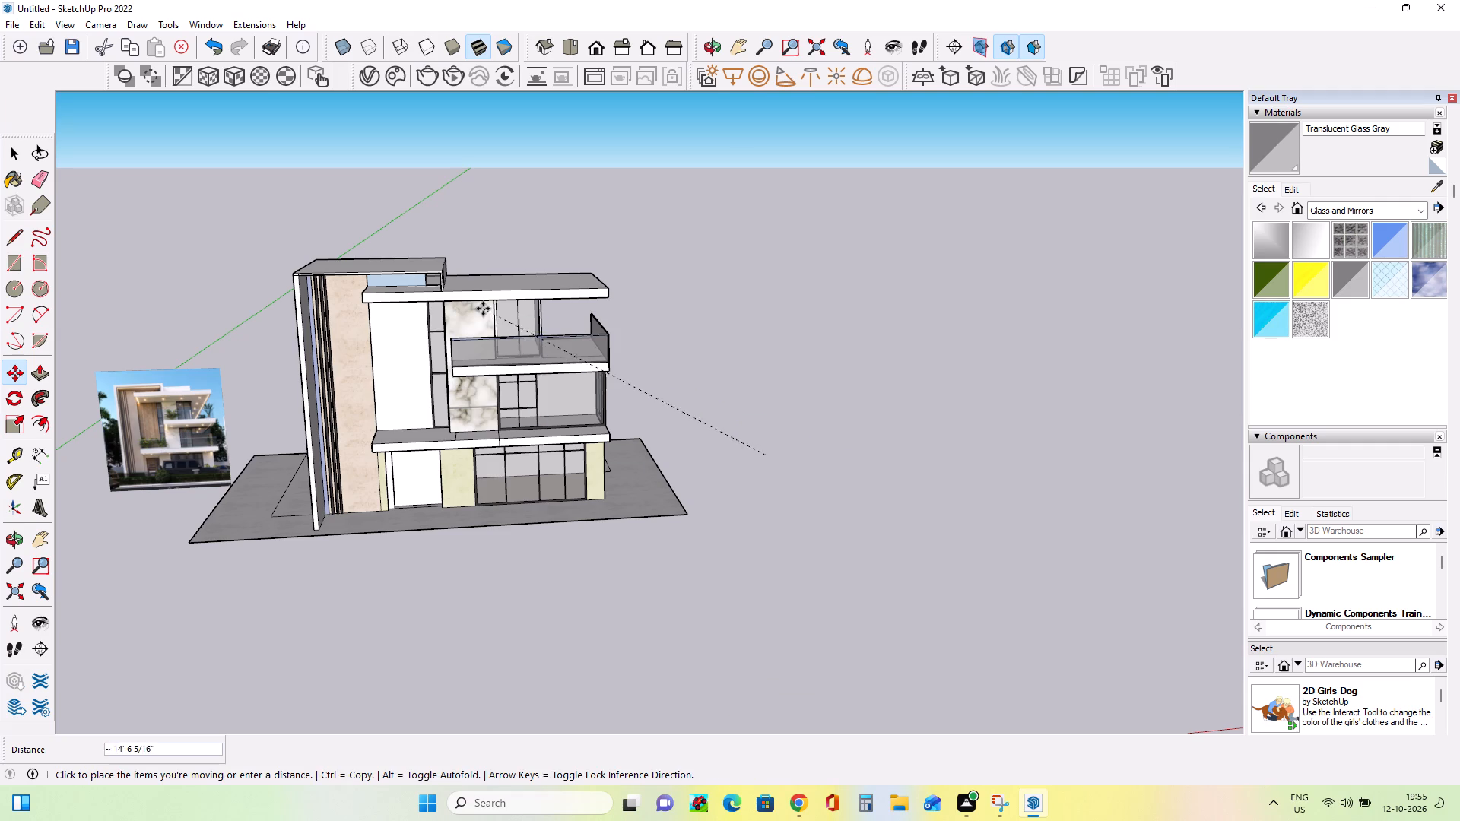
click(493, 306)
Shift the curtain about 1' 9 3/8" to line up its upper corner with the top-floor window's corner beside the marble.
scroll(514, 391, up, 1)
middle_drag(560, 363, 561, 362)
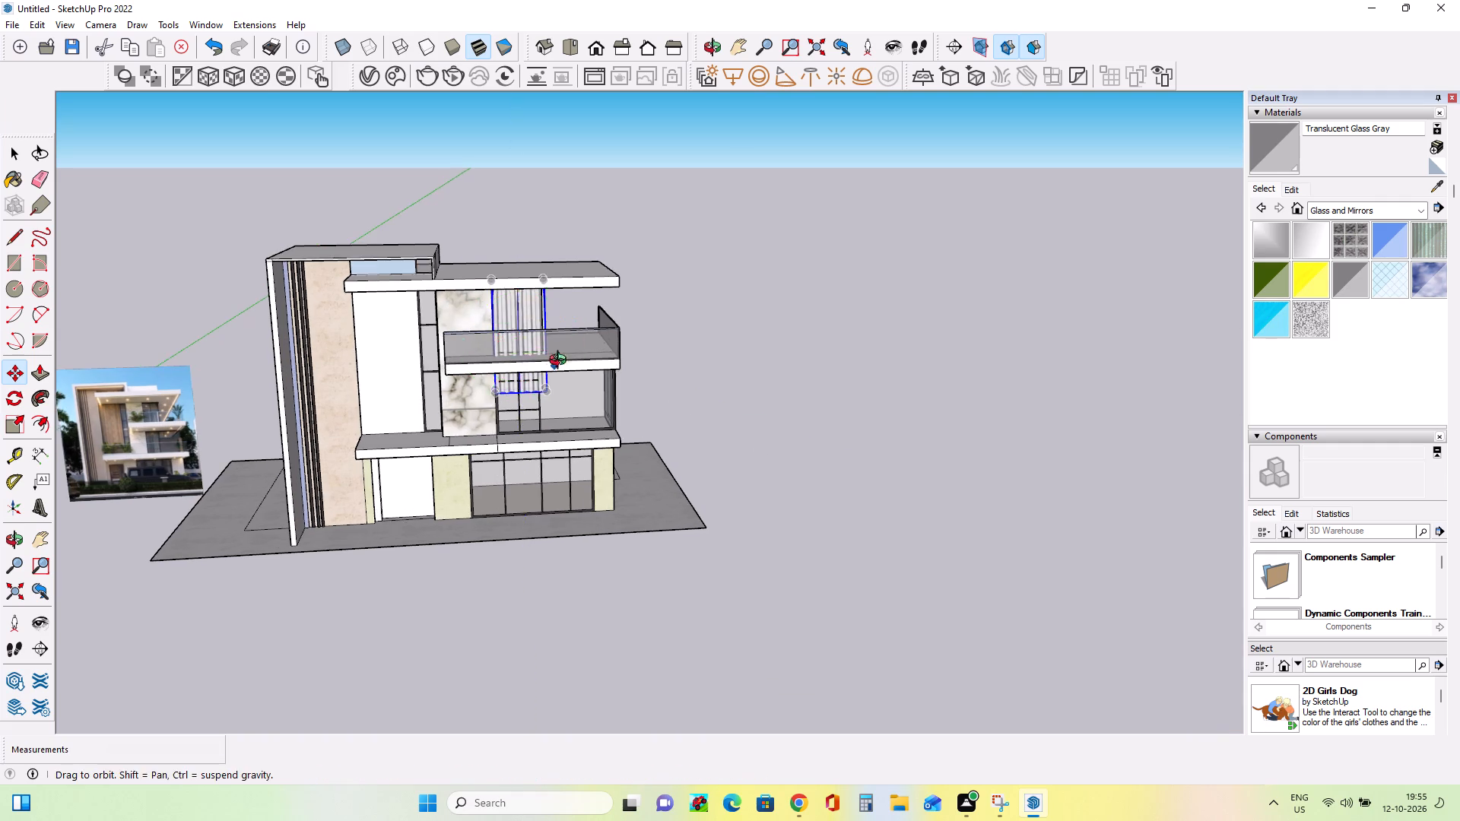
middle_drag(561, 362, 627, 336)
scroll(458, 323, up, 11)
middle_drag(572, 414, 578, 429)
click(480, 163)
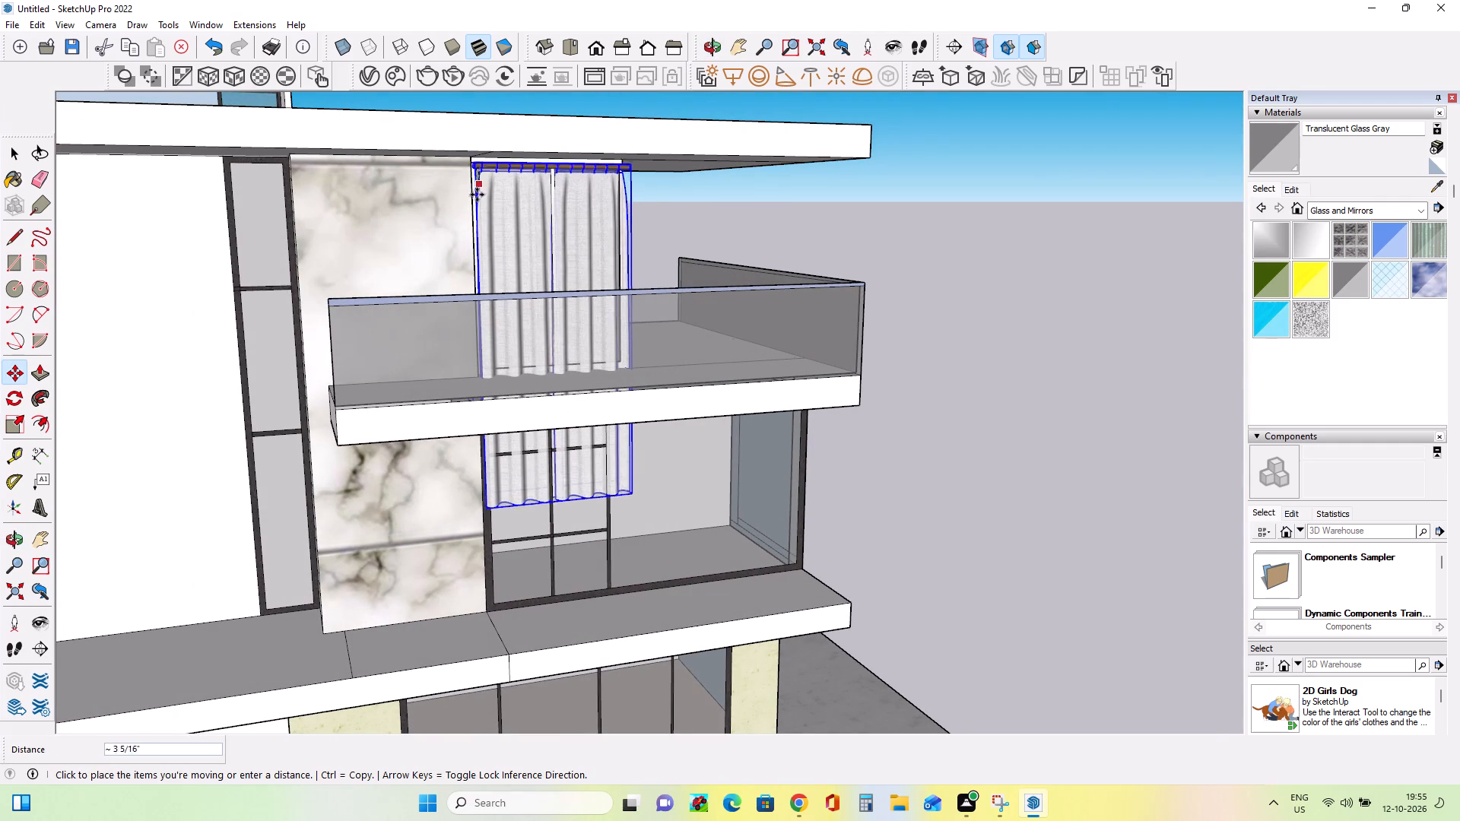
middle_drag(504, 242, 468, 294)
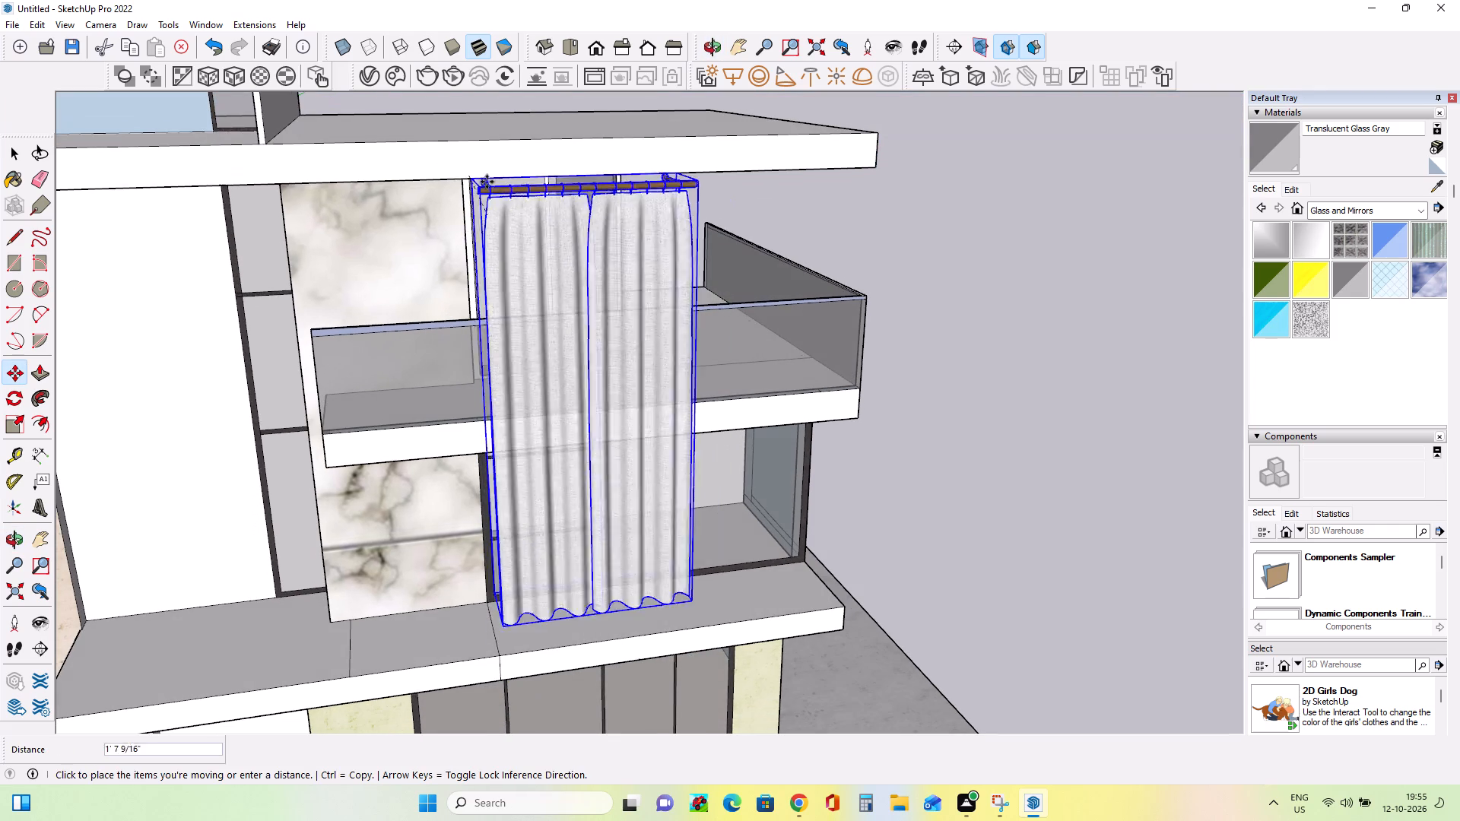
click(483, 193)
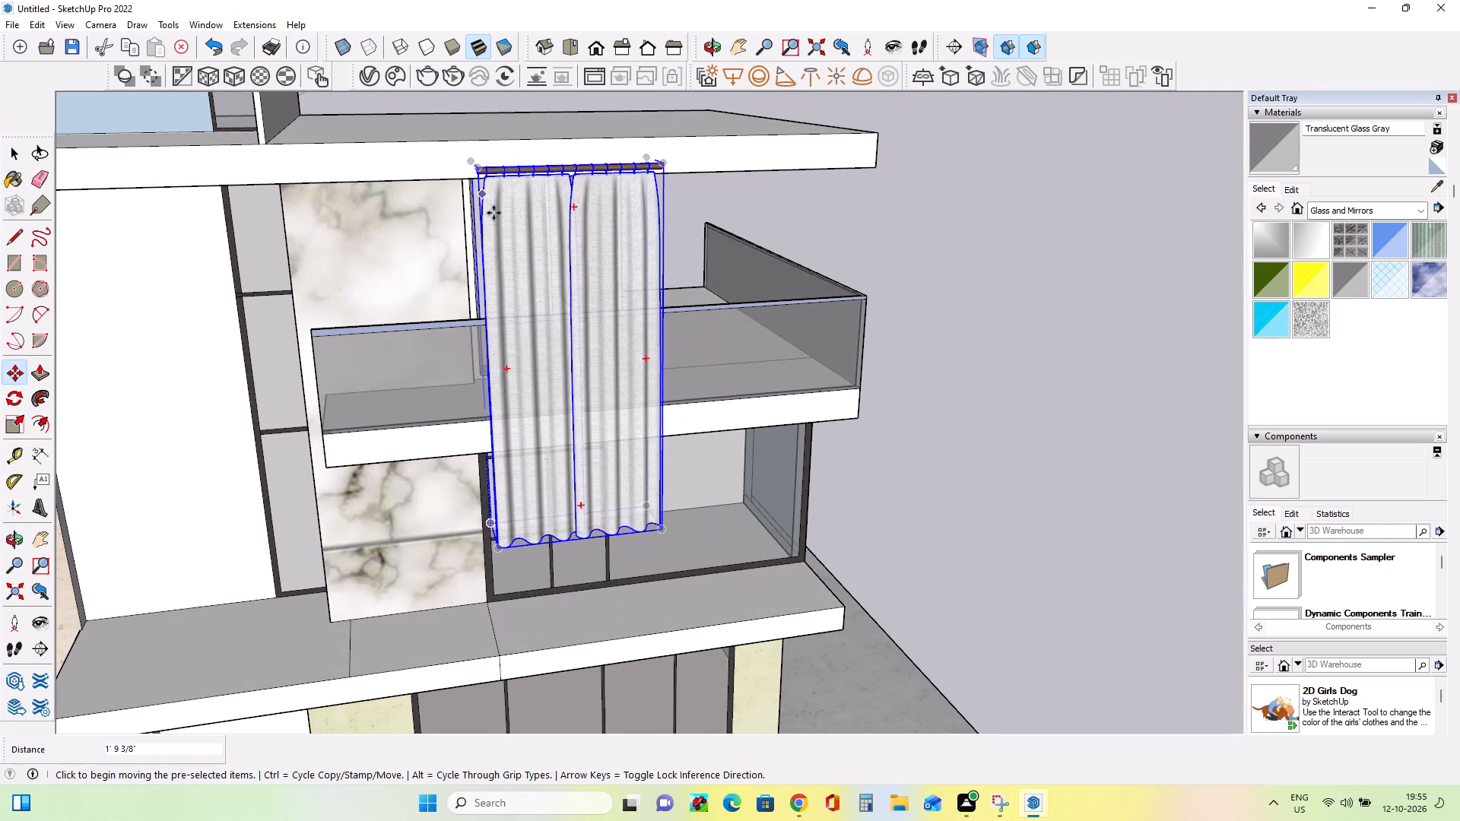
Move the curtain by the end of its rod toward the top-floor window's upper corner away from the marble panel.
middle_drag(650, 246, 146, 242)
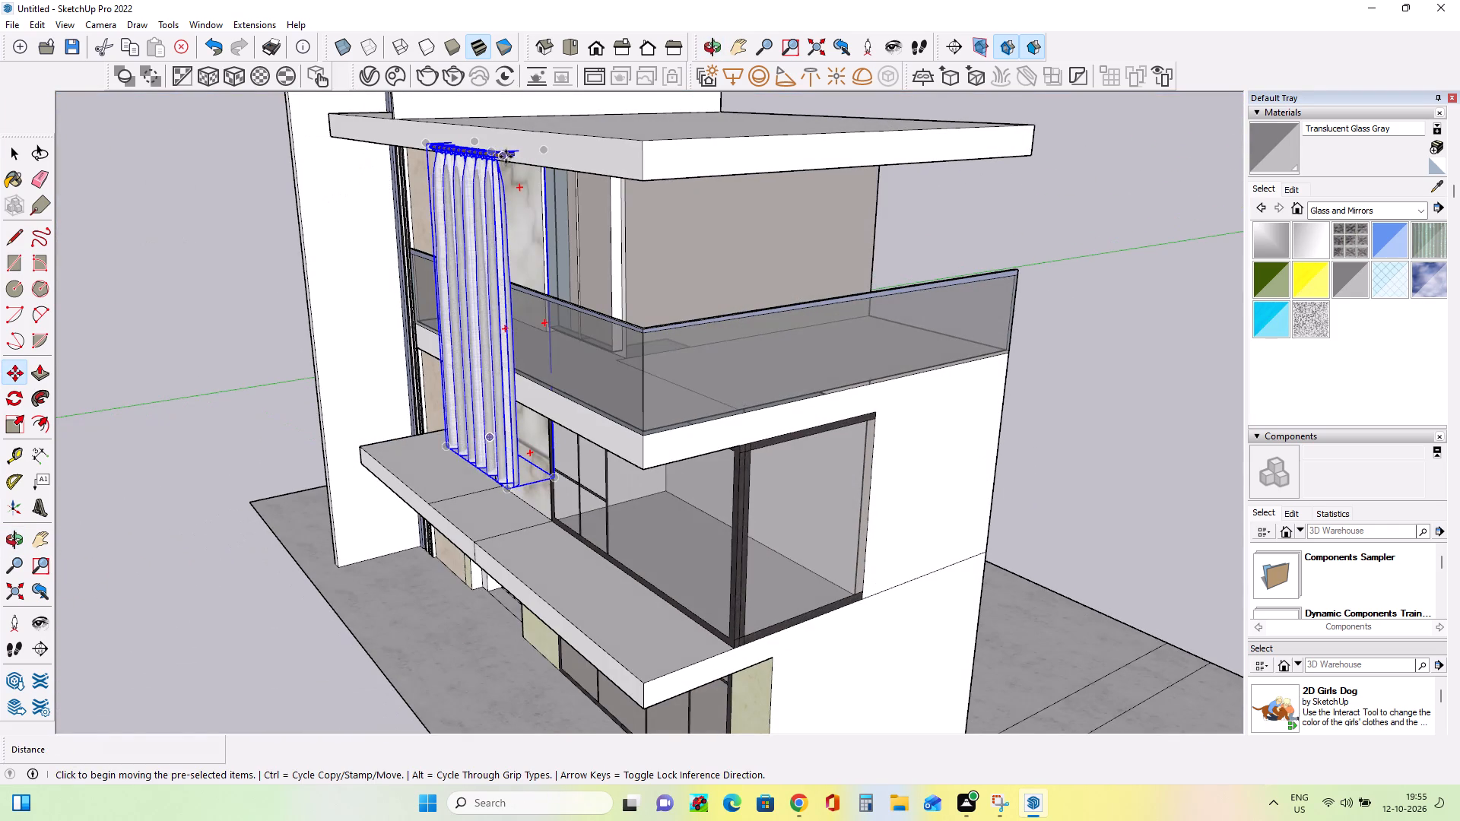
click(505, 157)
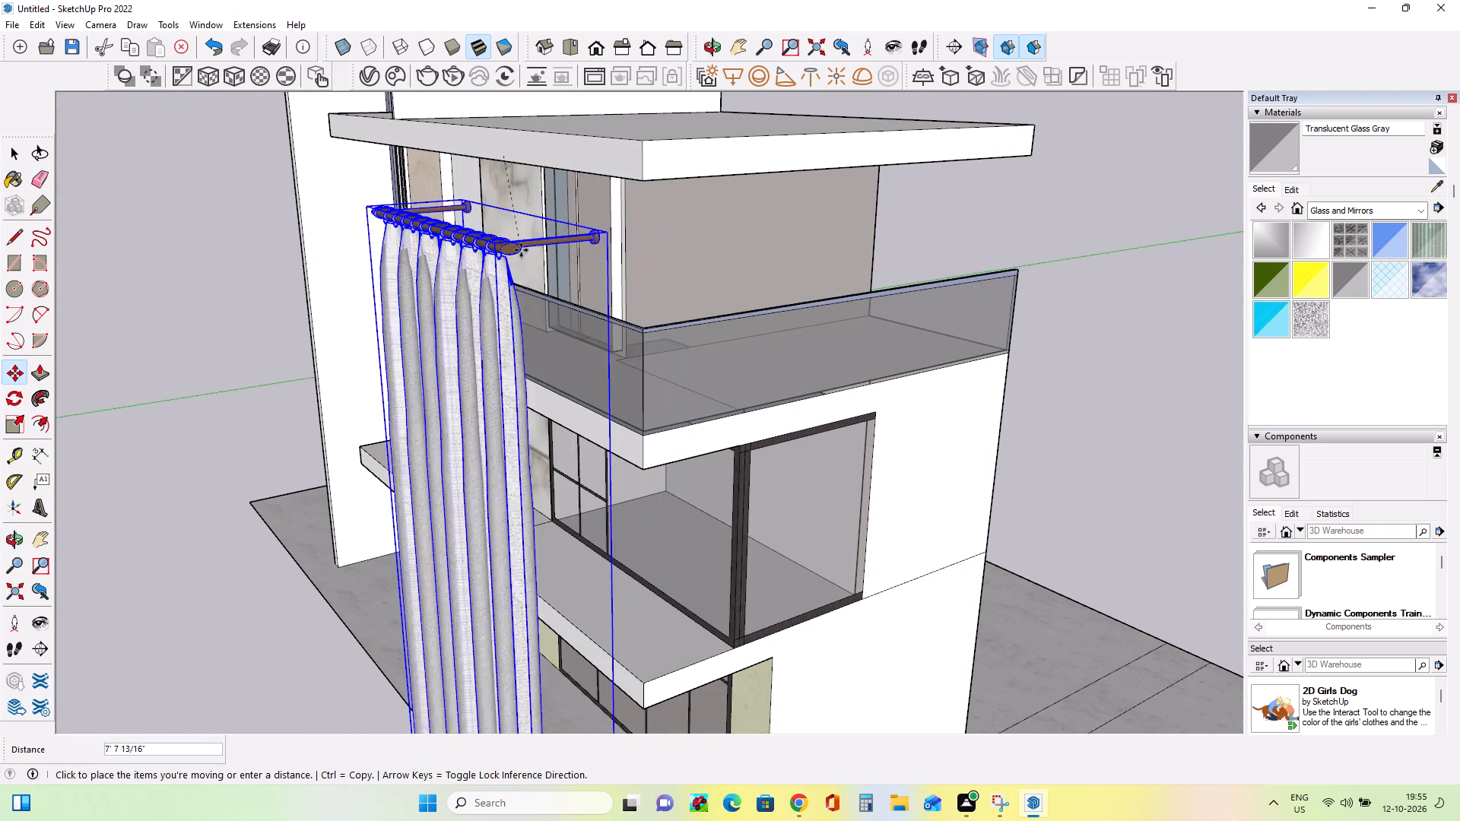
scroll(521, 250, down, 3)
middle_drag(557, 255, 836, 206)
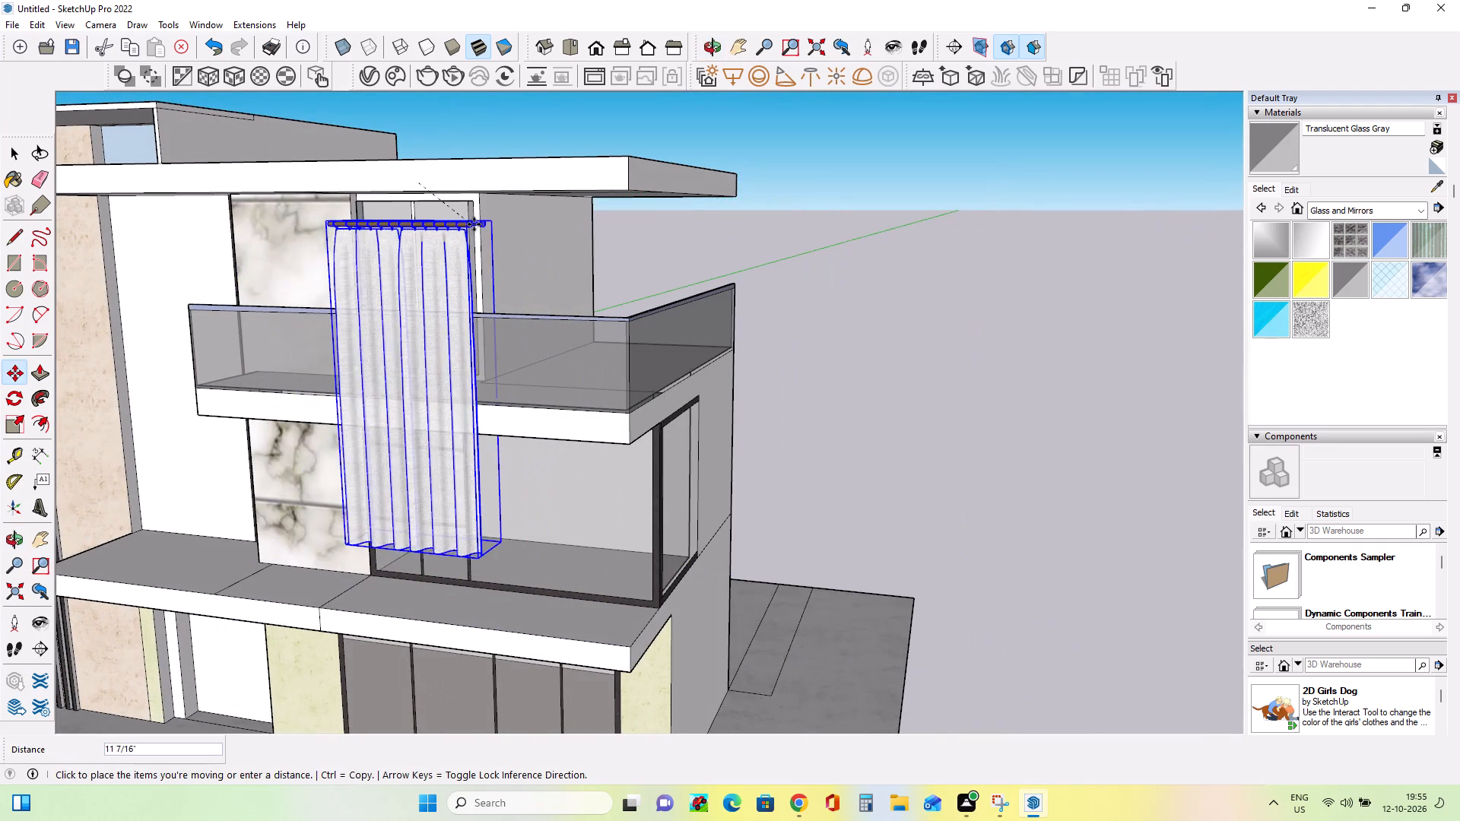
click(472, 208)
Shorten the curtain from its bottom to about 0.59 of its height so it ends near the upper balcony floor.
middle_drag(352, 274, 931, 252)
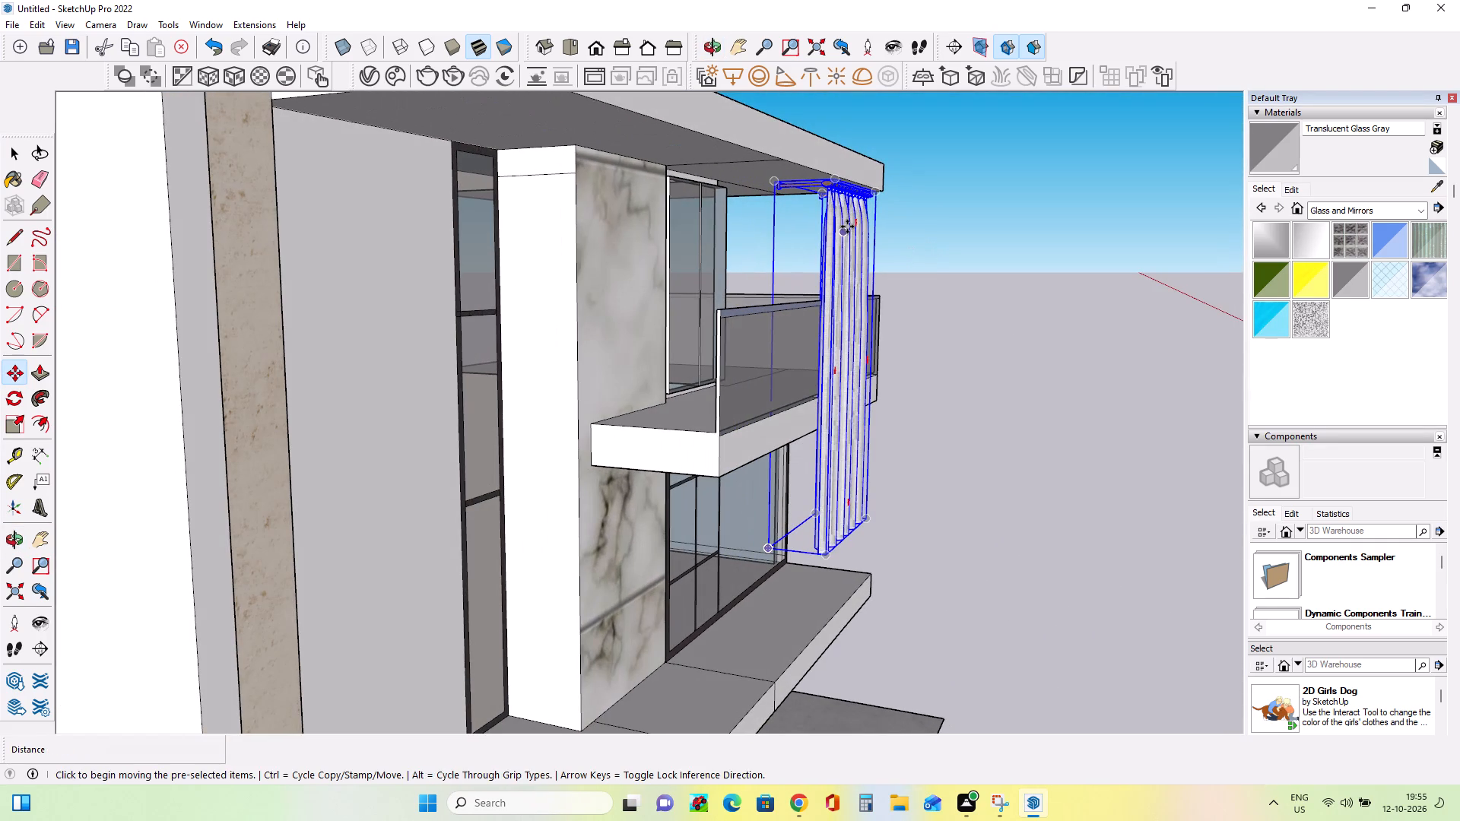
click(10, 422)
middle_drag(946, 645, 929, 533)
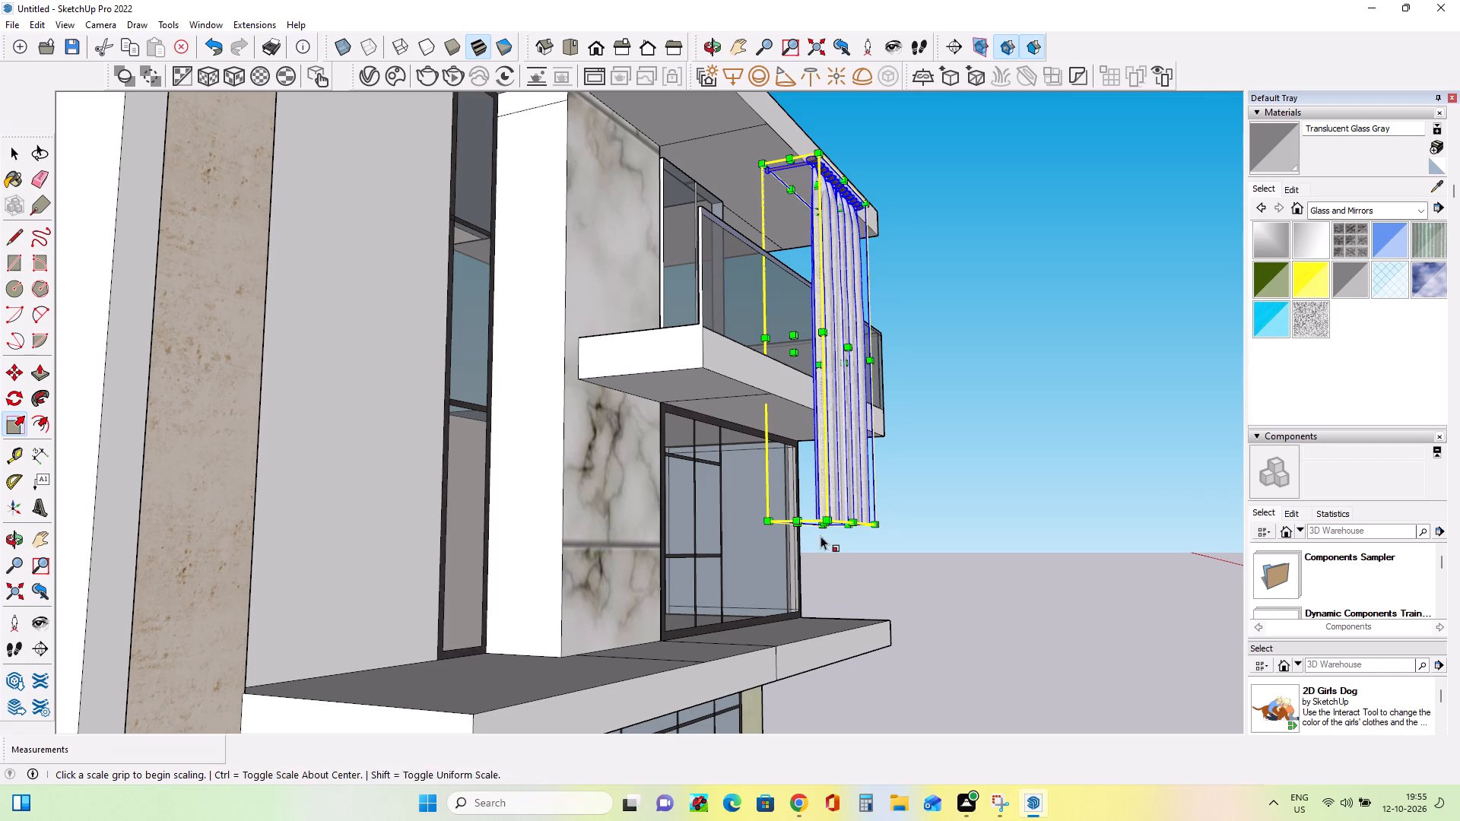
middle_drag(821, 536, 846, 468)
click(827, 518)
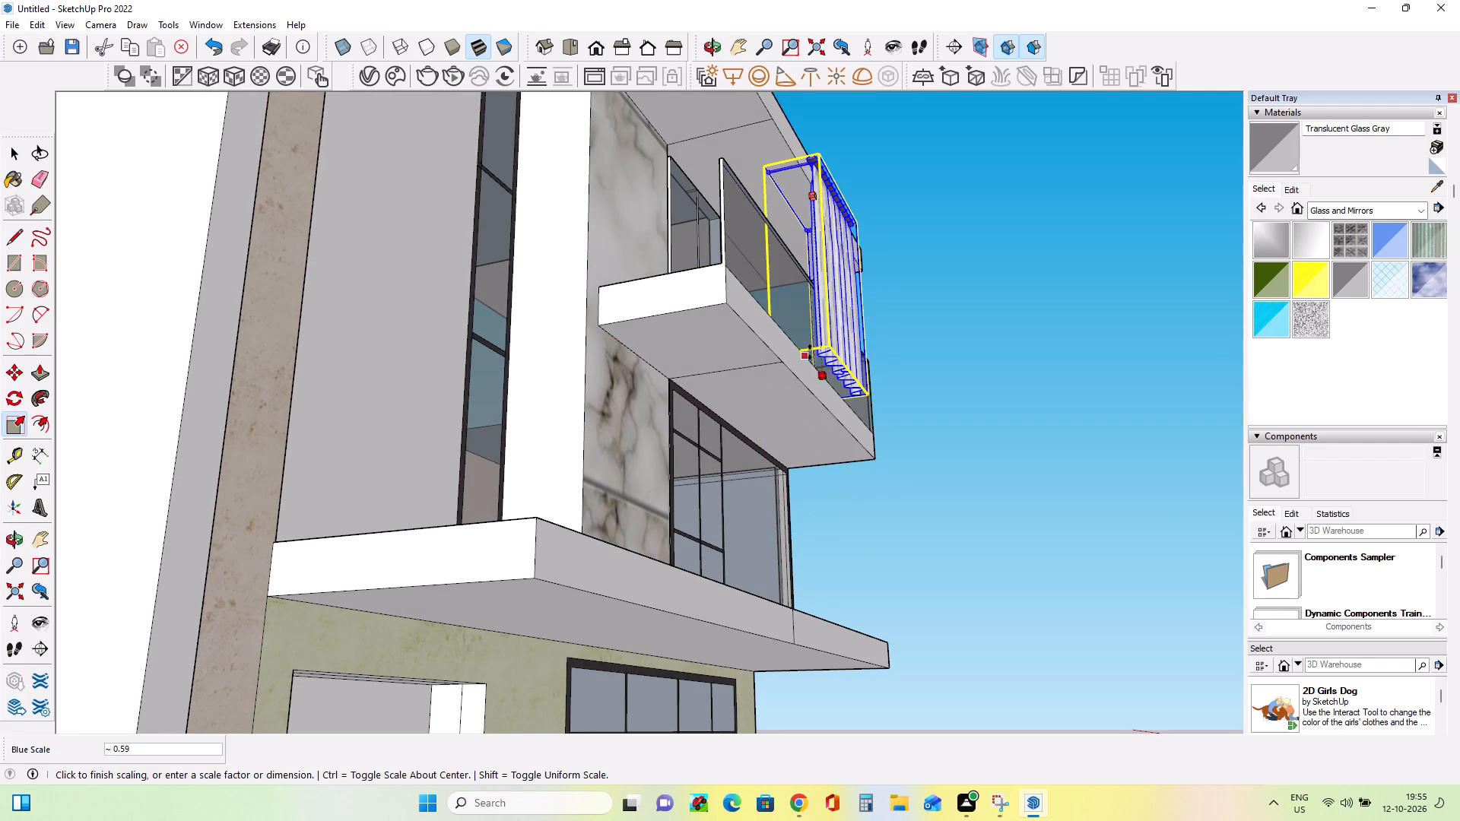
click(809, 334)
Scale the curtain's width along the green axis by about -0.14 and again by about -5.91.
middle_drag(896, 401, 741, 614)
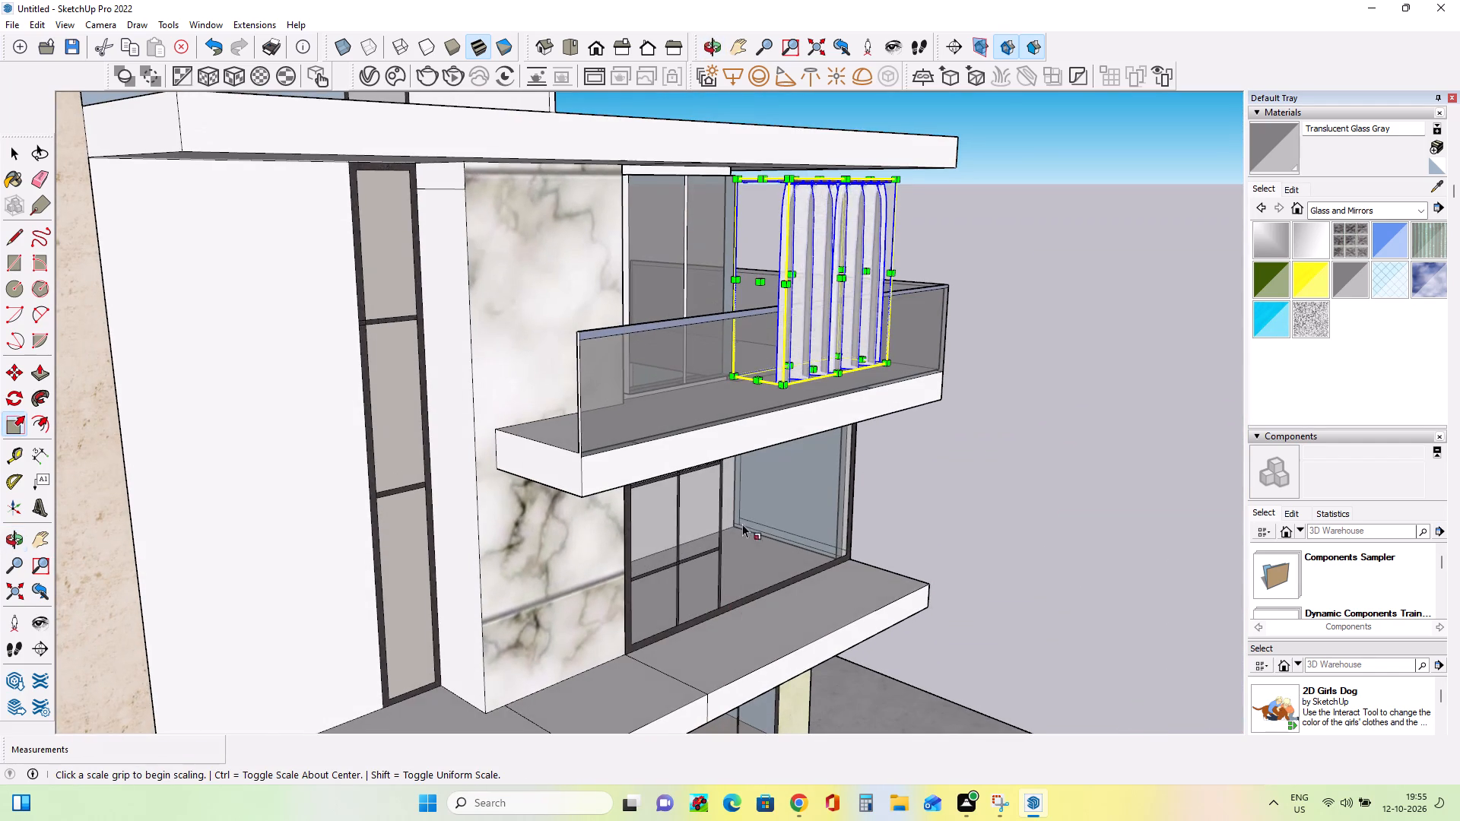
click(764, 283)
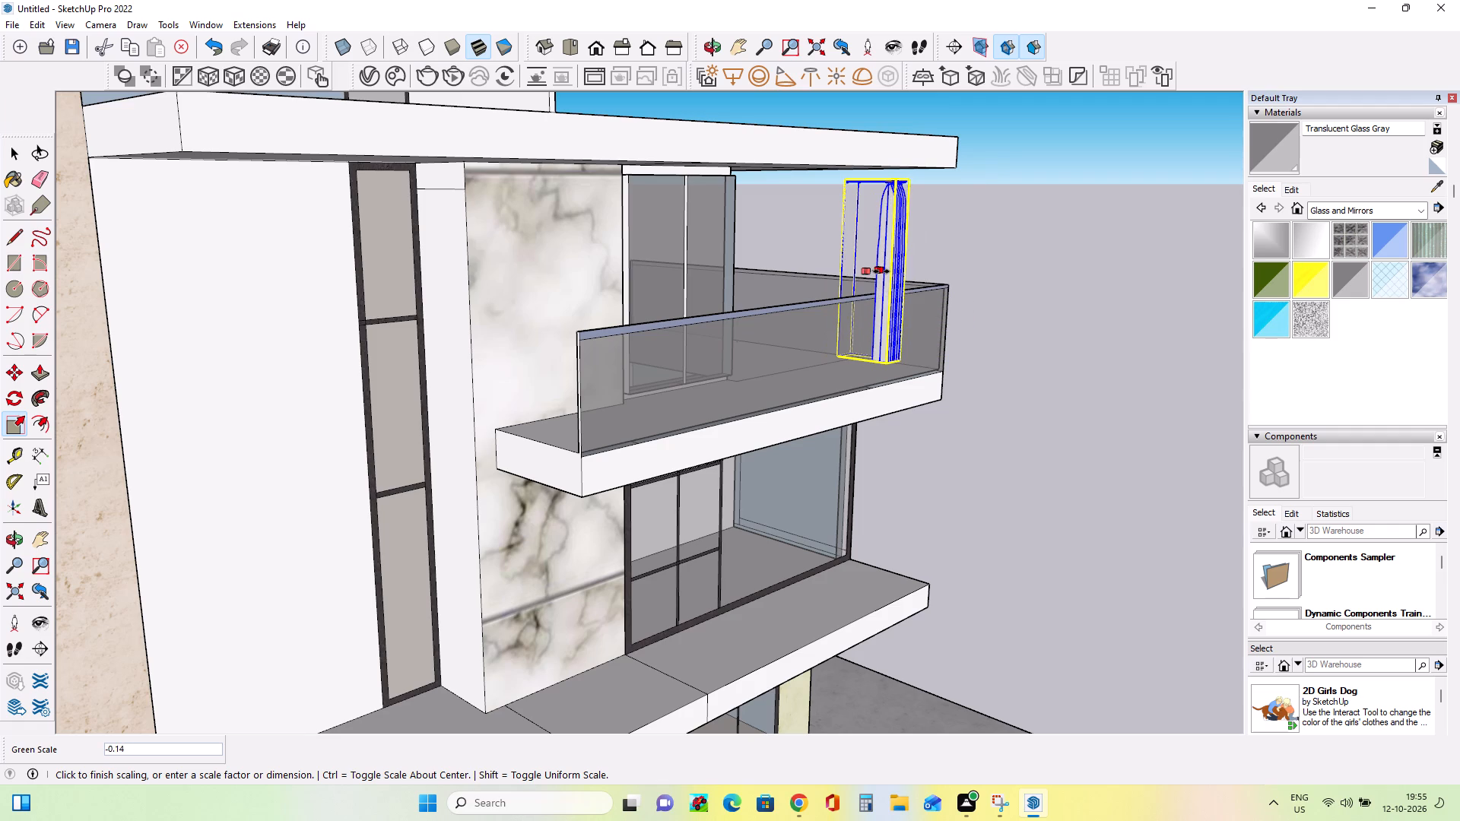
click(881, 271)
middle_drag(978, 315, 759, 295)
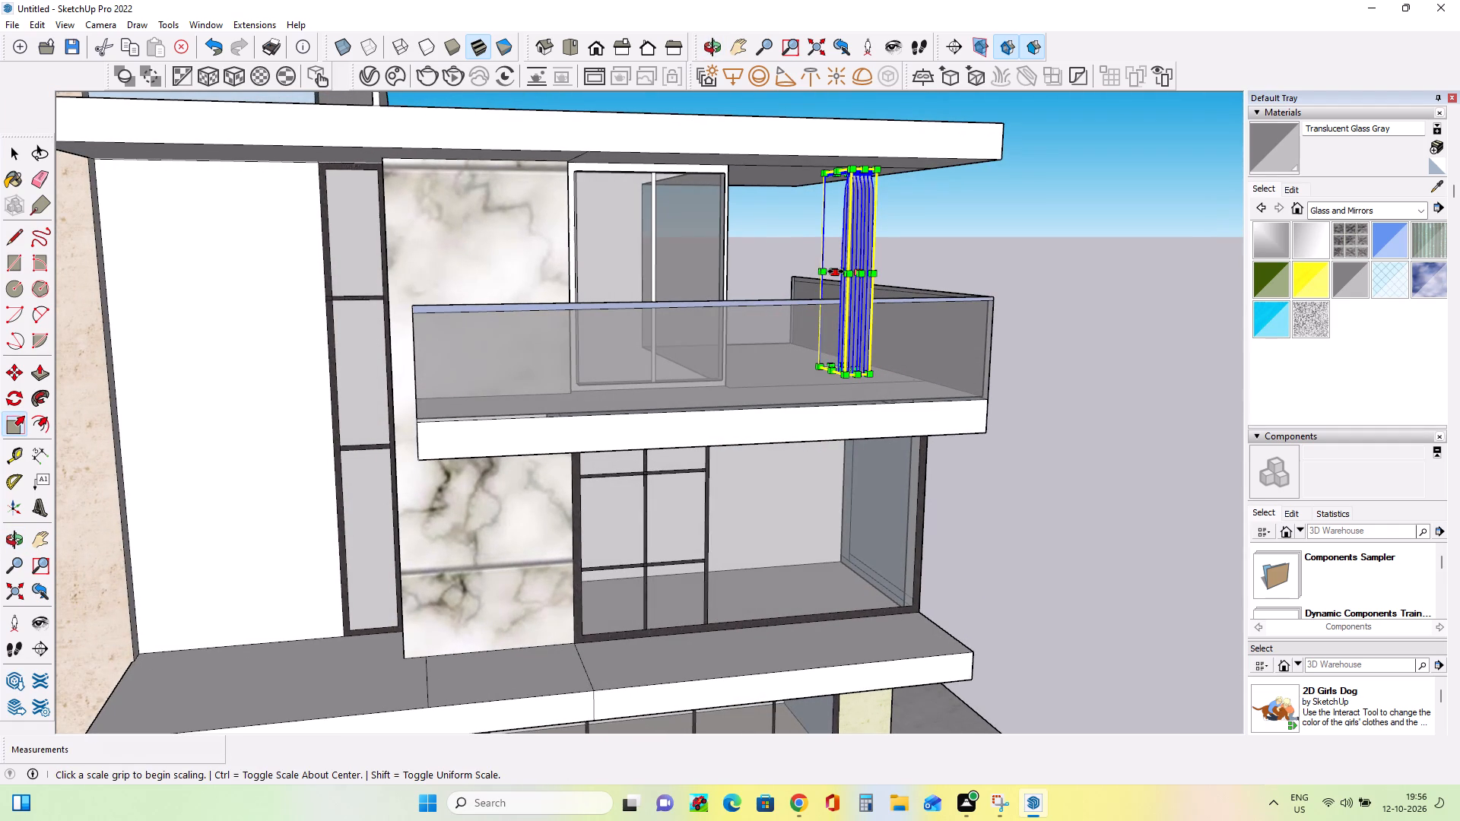
click(836, 271)
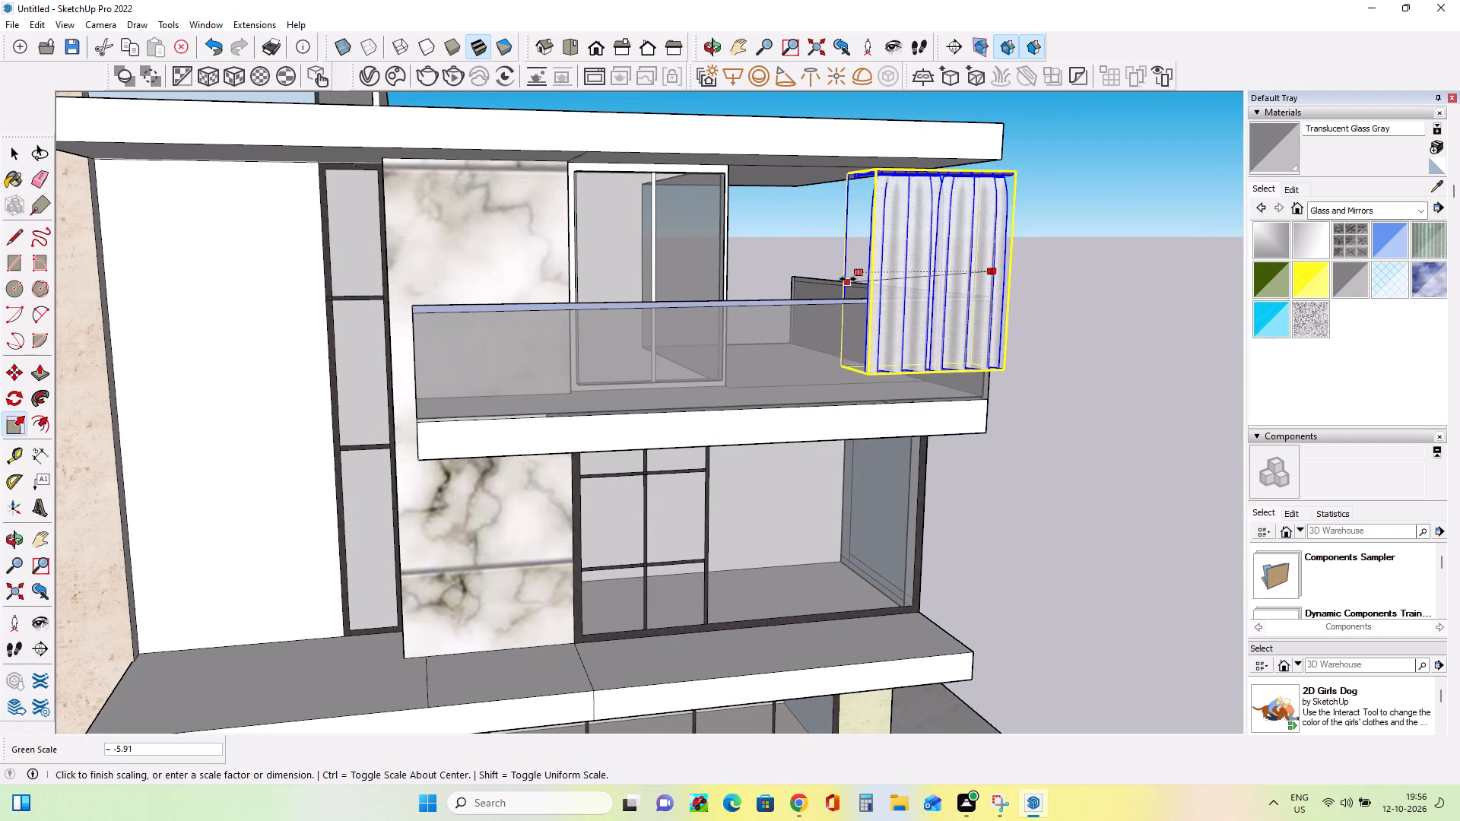
click(849, 279)
Narrow the curtain along the green axis, bringing in its side edge near the balcony's outer corner.
middle_drag(1008, 295, 568, 299)
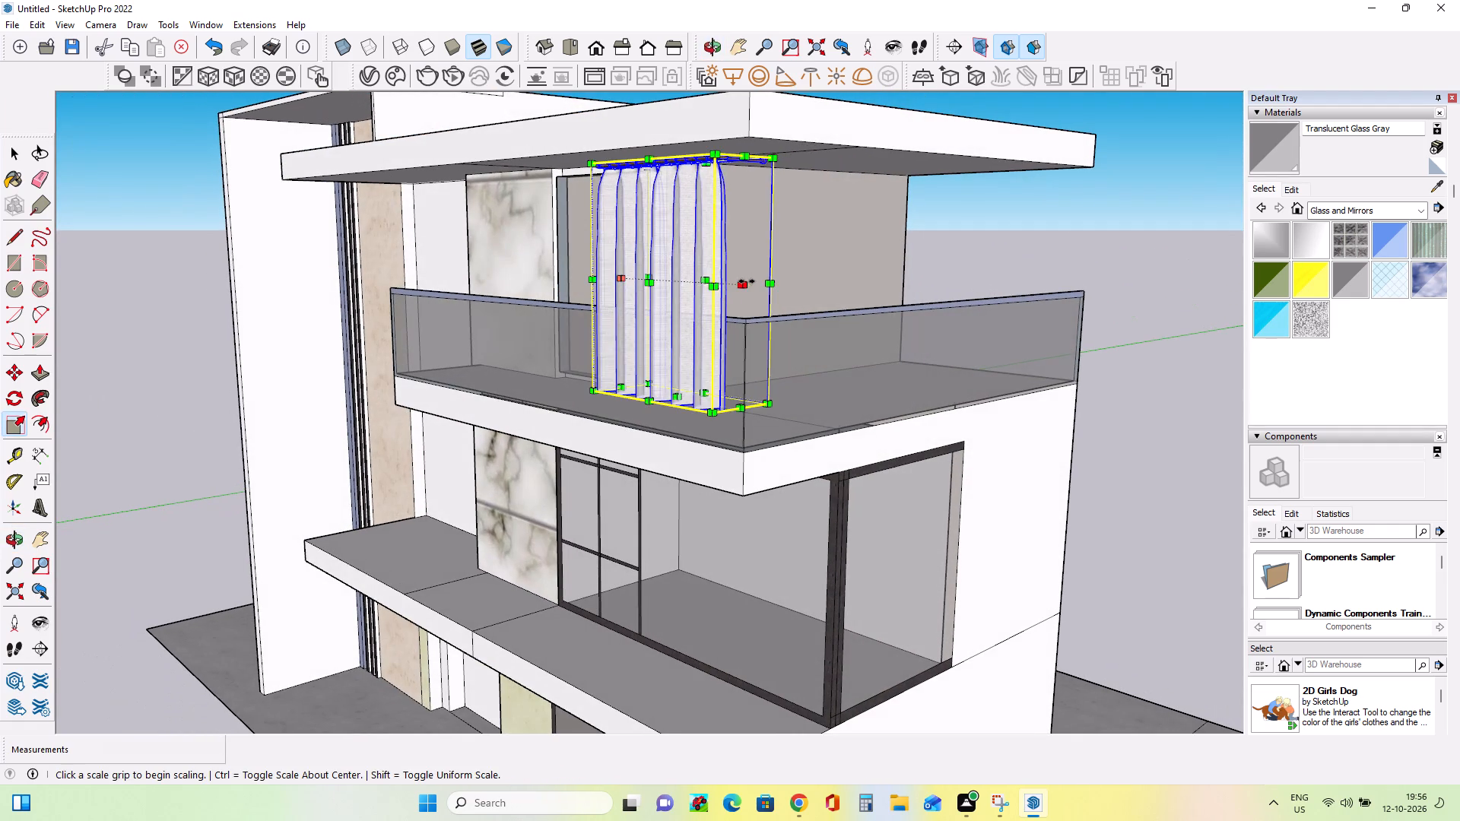
click(747, 281)
click(672, 277)
middle_drag(599, 365, 811, 369)
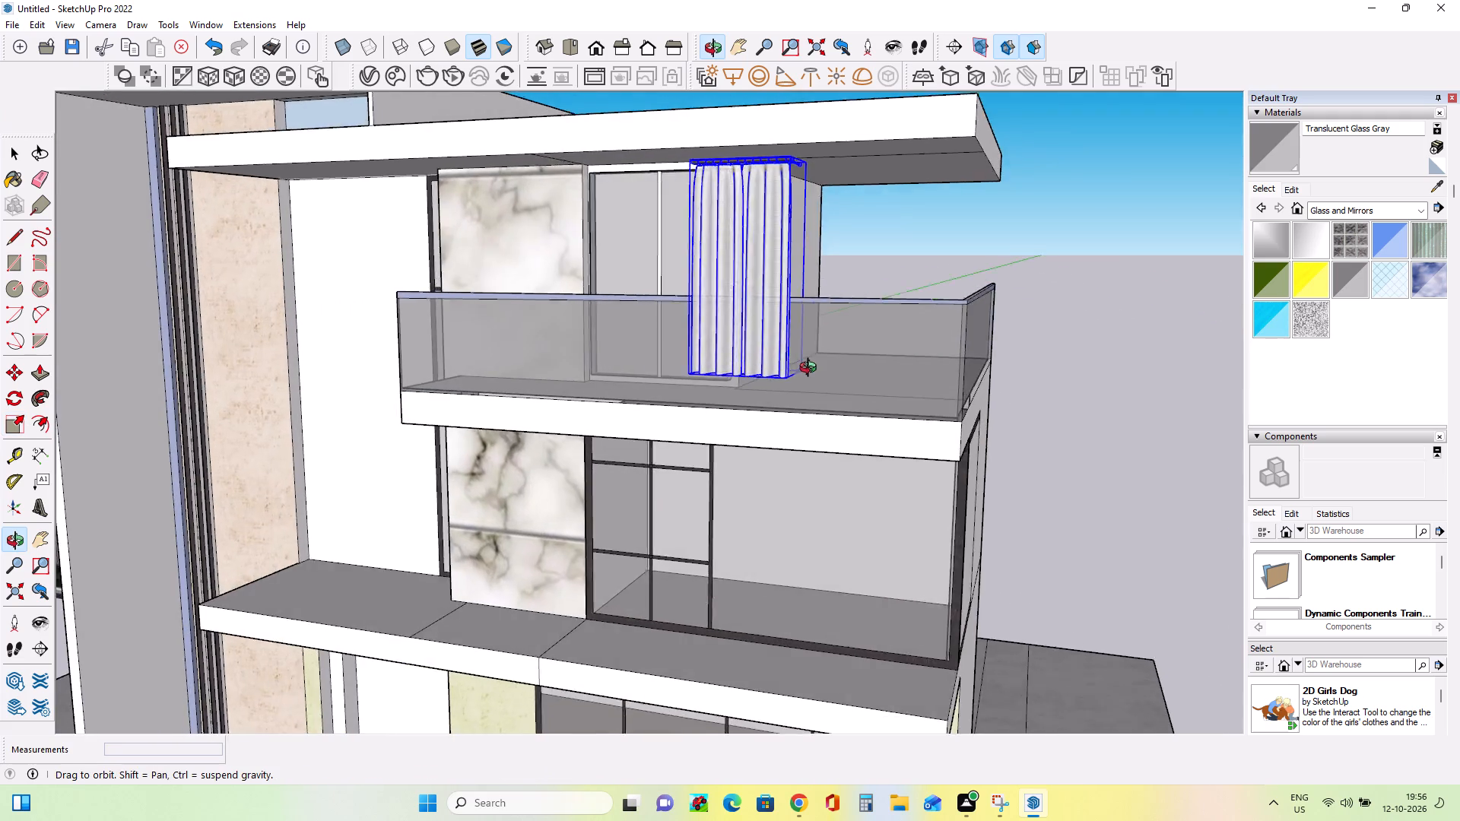
middle_drag(811, 369, 910, 379)
middle_drag(769, 296, 887, 314)
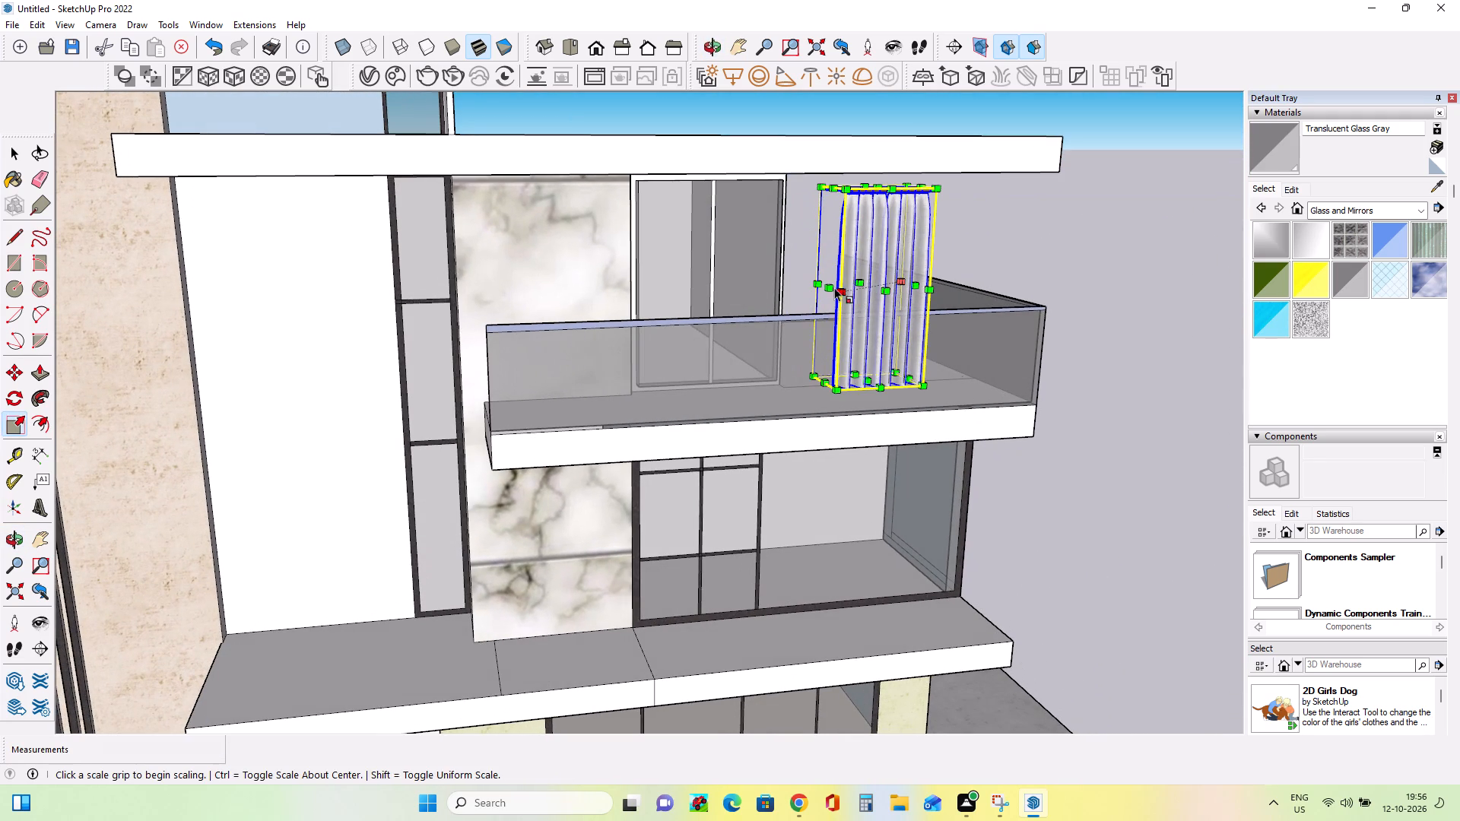
Narrow the curtain along the green axis with a scale factor of about -0.63.
click(833, 287)
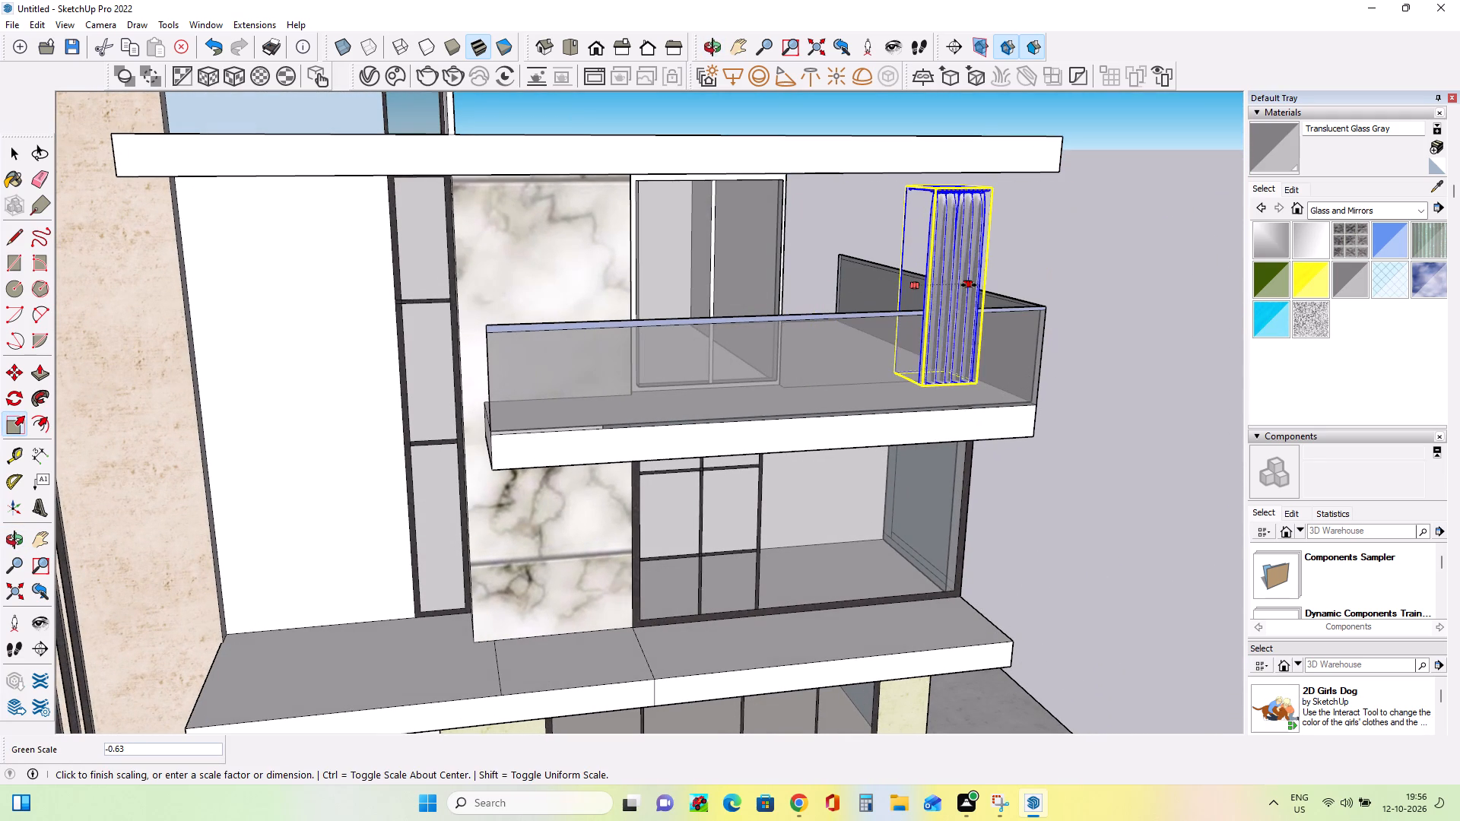
click(969, 285)
Move the curtain by its rod from the balcony's outer side to the upper part of the top-floor window opening.
middle_drag(1001, 382, 916, 404)
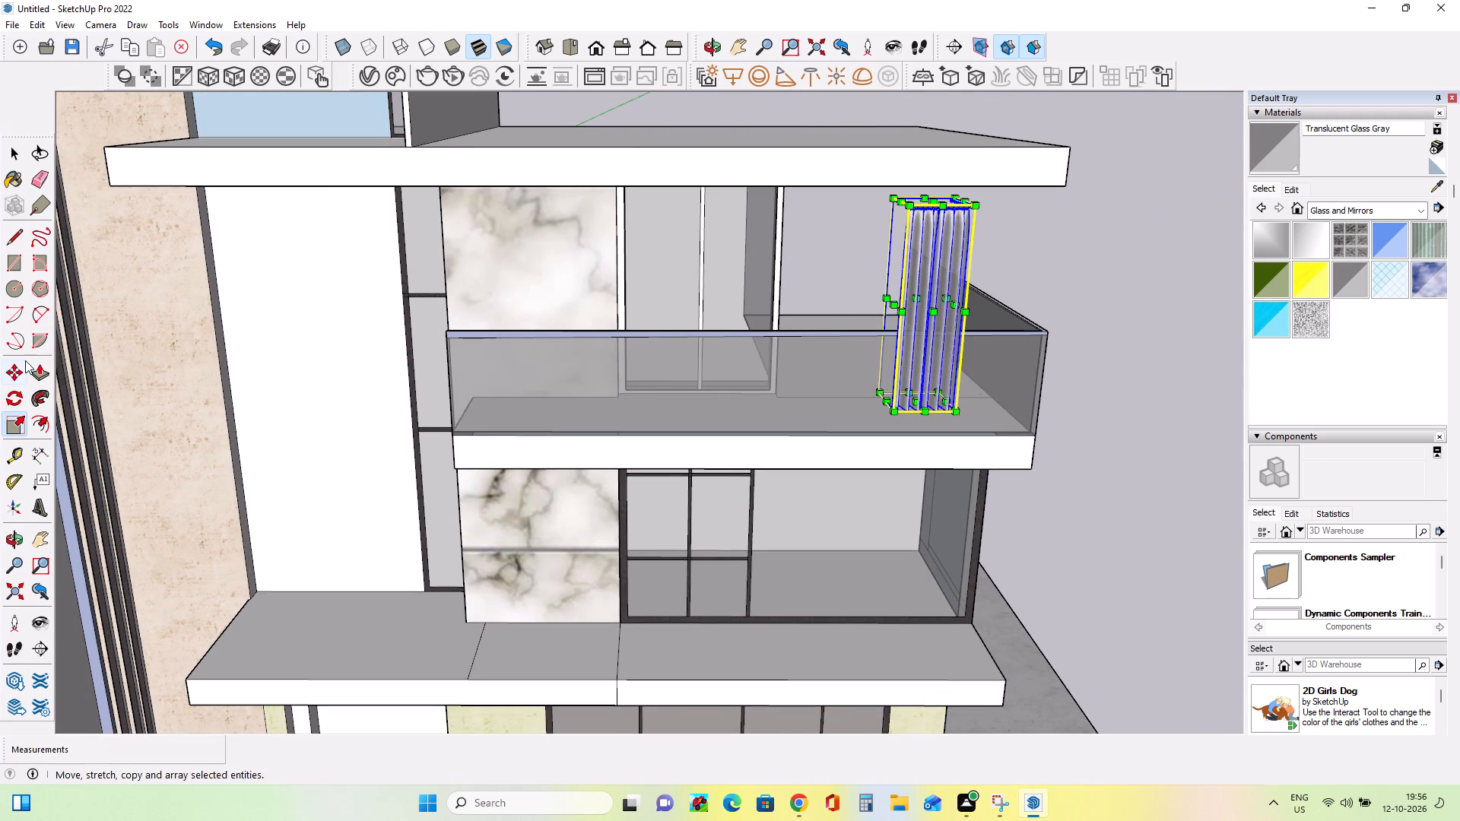
click(14, 380)
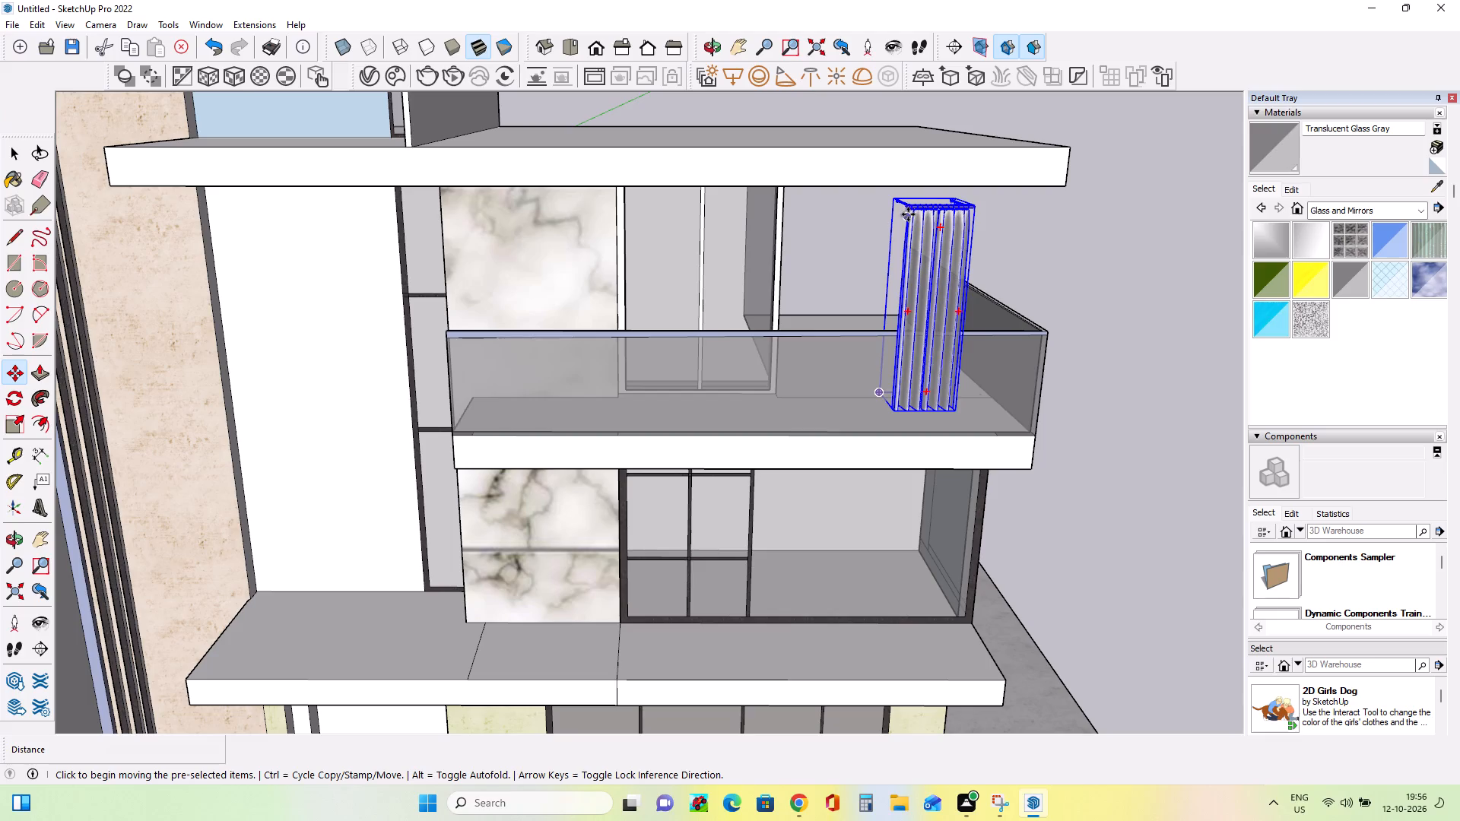
click(908, 214)
middle_drag(623, 231, 725, 141)
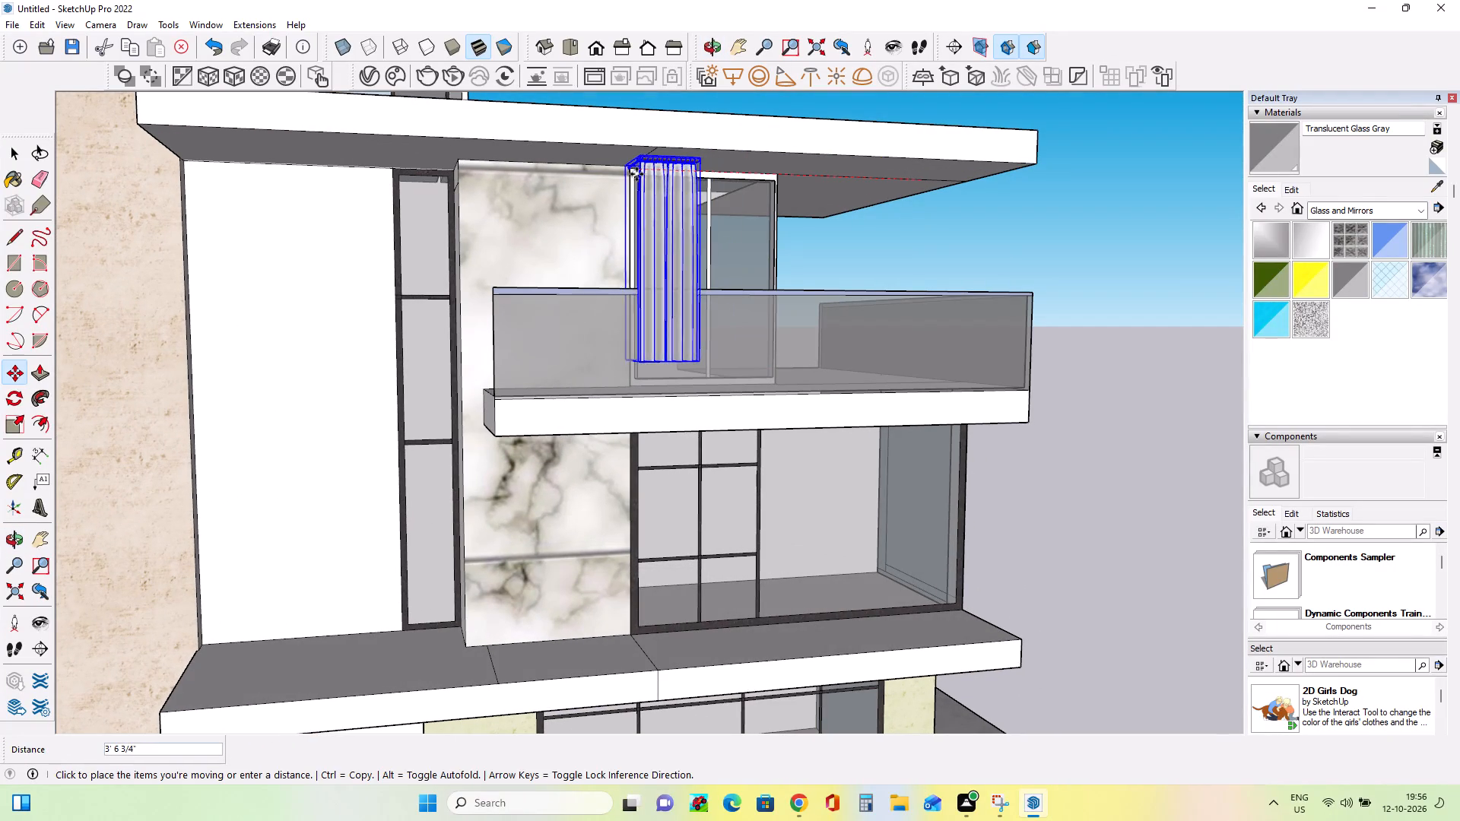
click(641, 177)
middle_drag(668, 220, 1035, 297)
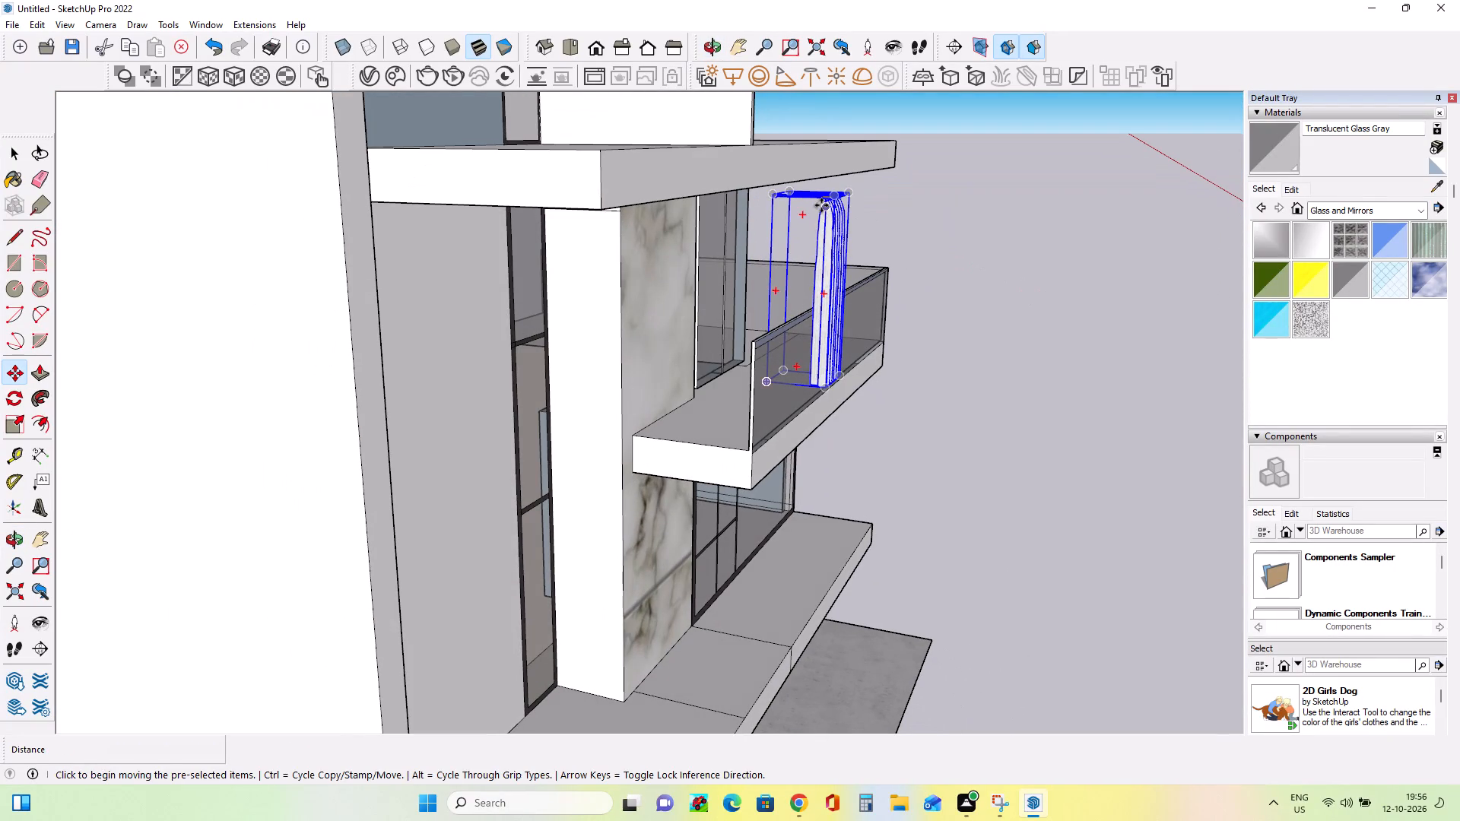
drag(821, 205, 813, 204)
click(693, 201)
middle_drag(780, 242, 403, 208)
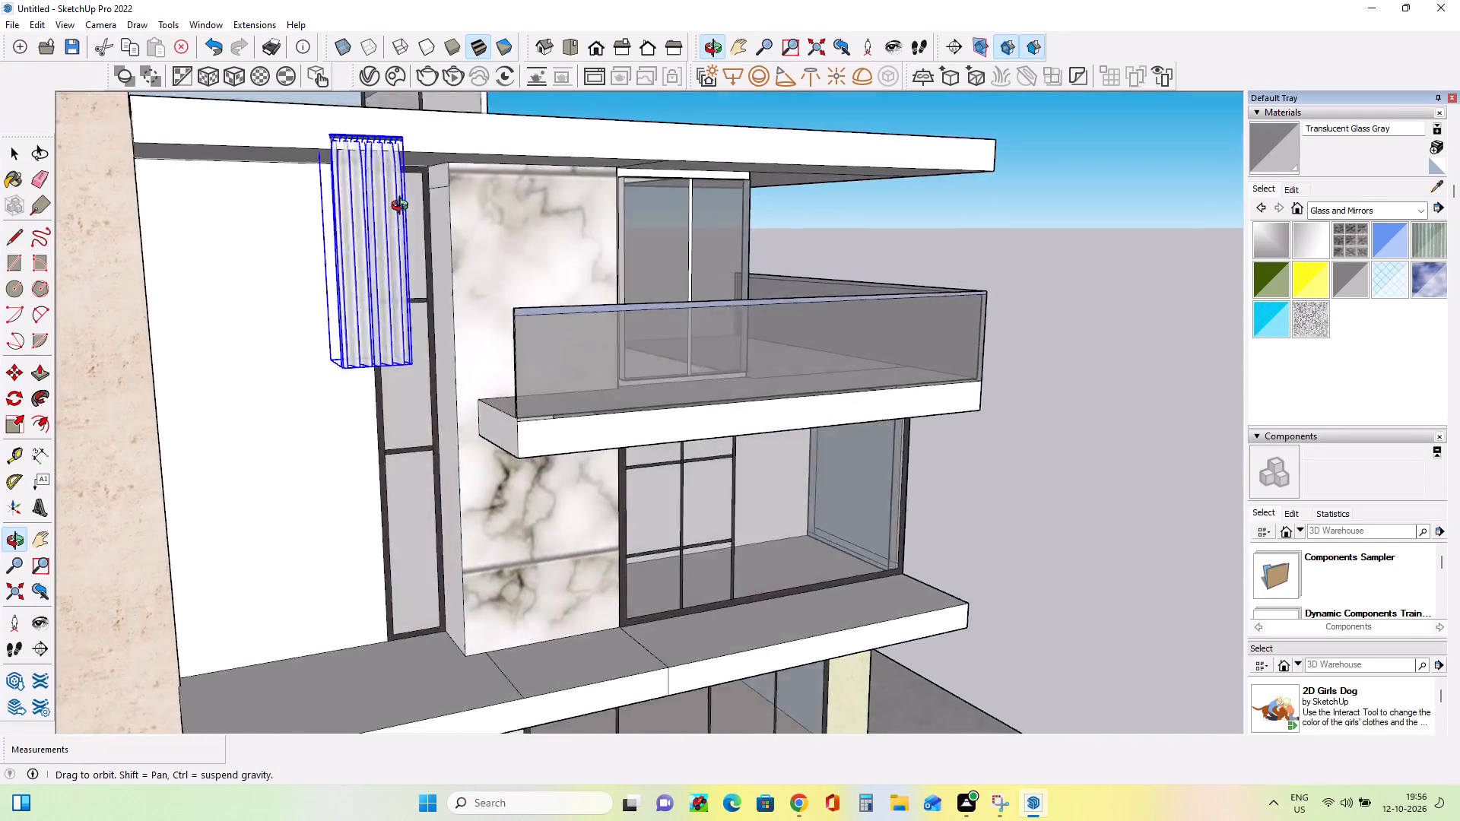
middle_drag(403, 208, 164, 204)
click(291, 173)
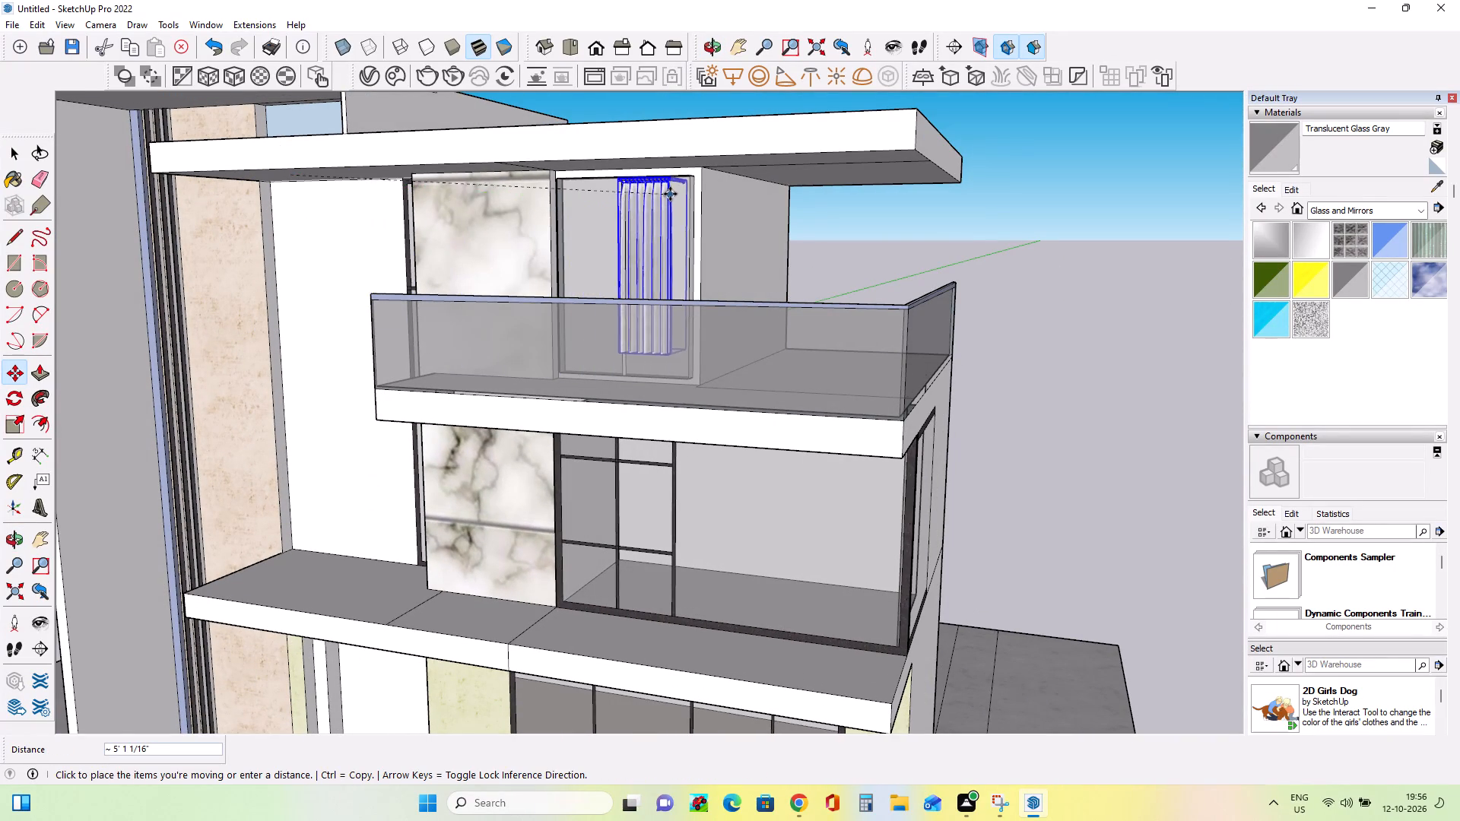
click(672, 194)
Adjust the curtain's position at the top-floor window in small moves of about 1 7/16, 1 1/16 and 3/4 inches.
middle_drag(876, 271, 533, 278)
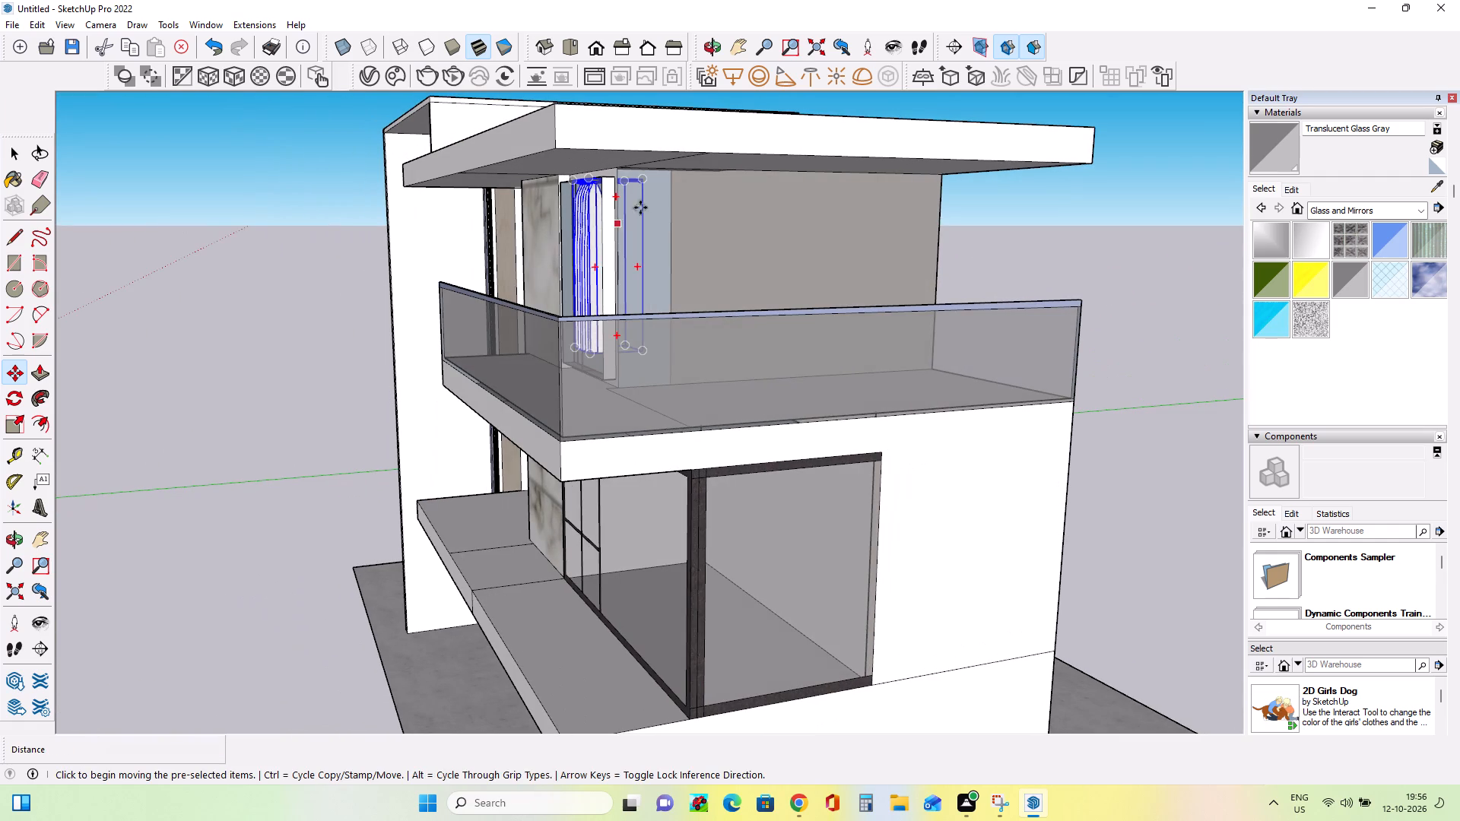
click(641, 184)
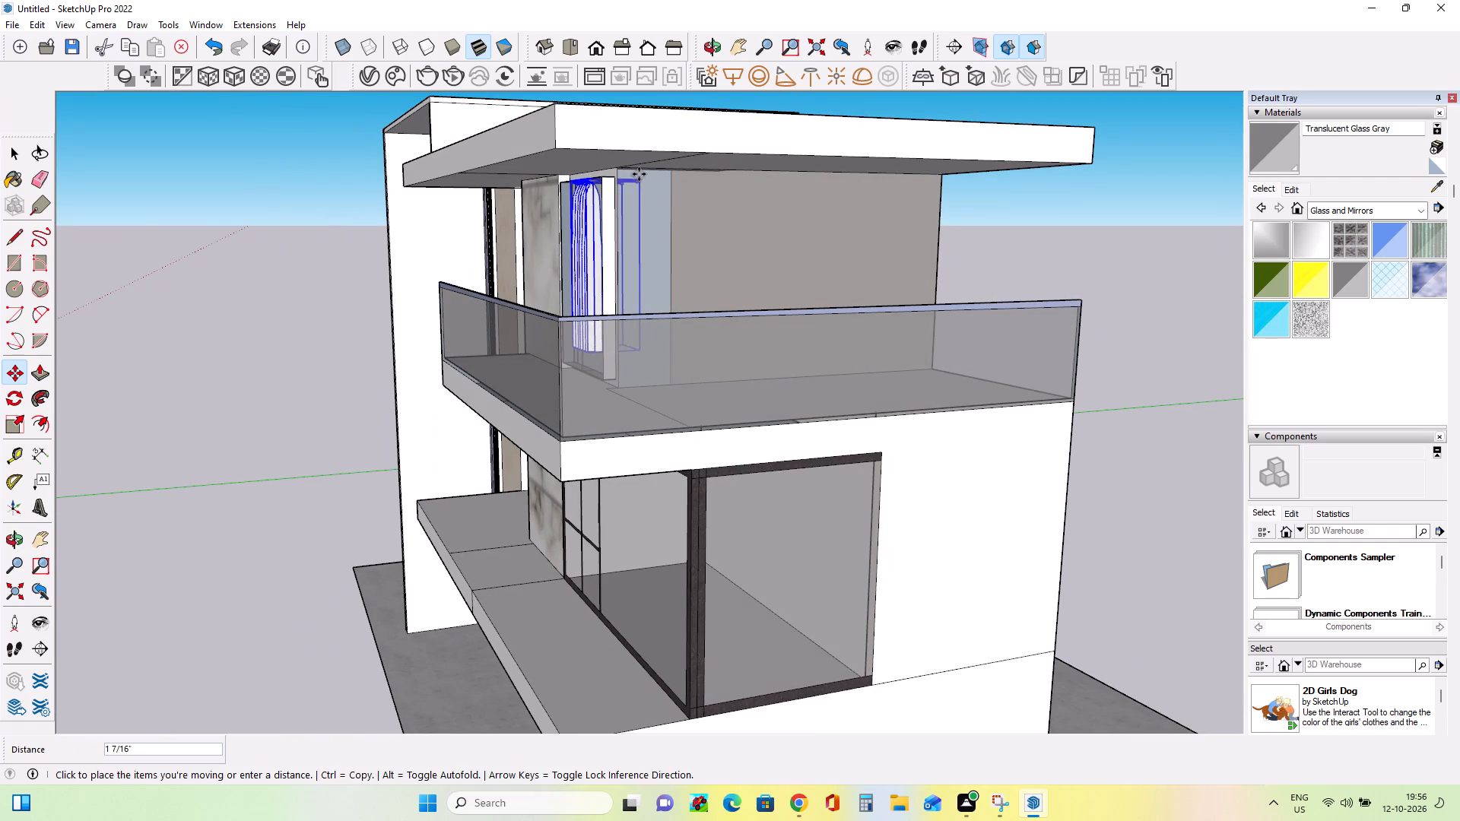
click(639, 174)
scroll(575, 190, up, 12)
drag(601, 158, 602, 158)
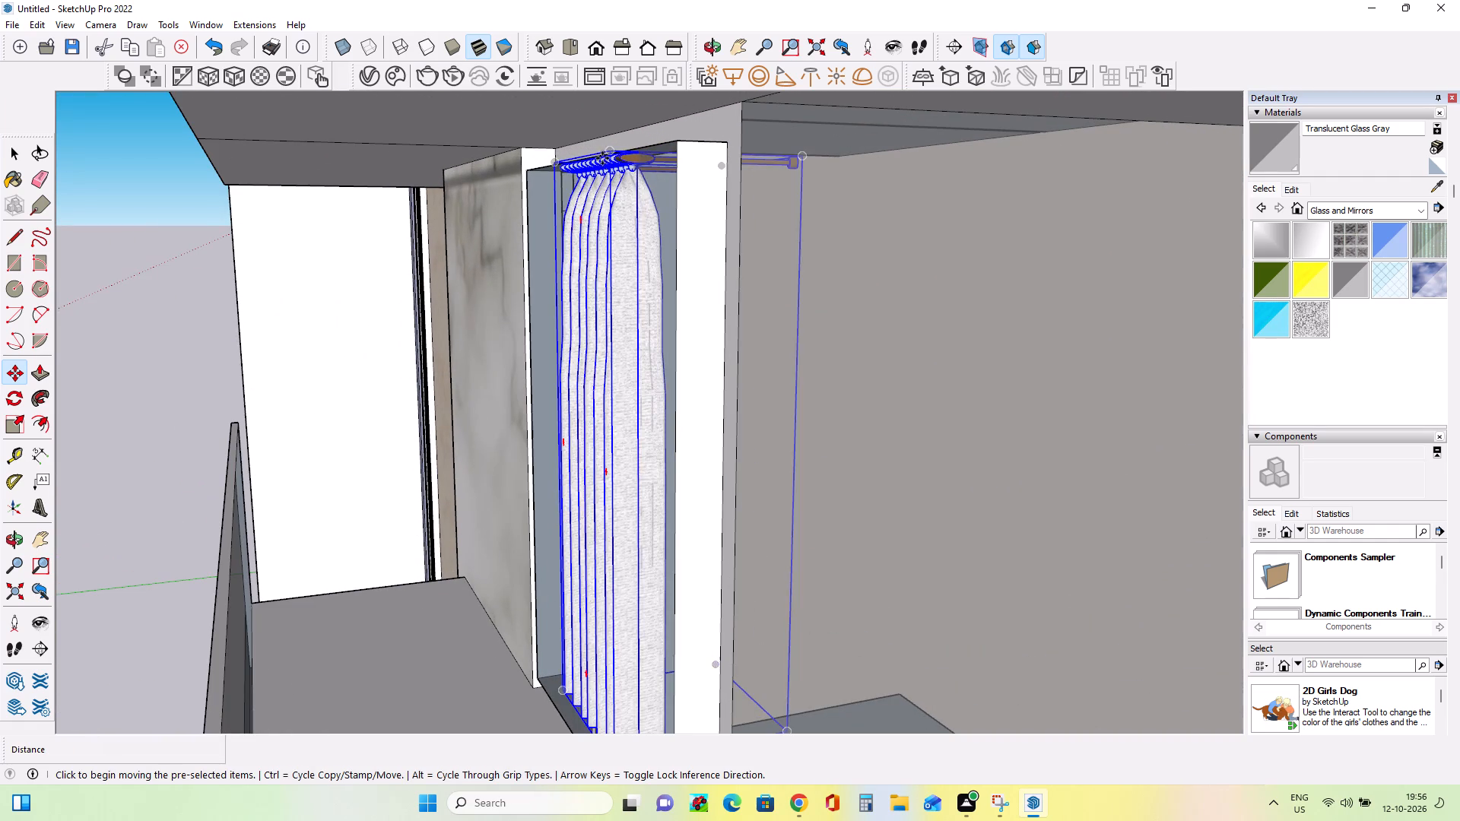
drag(602, 158, 624, 158)
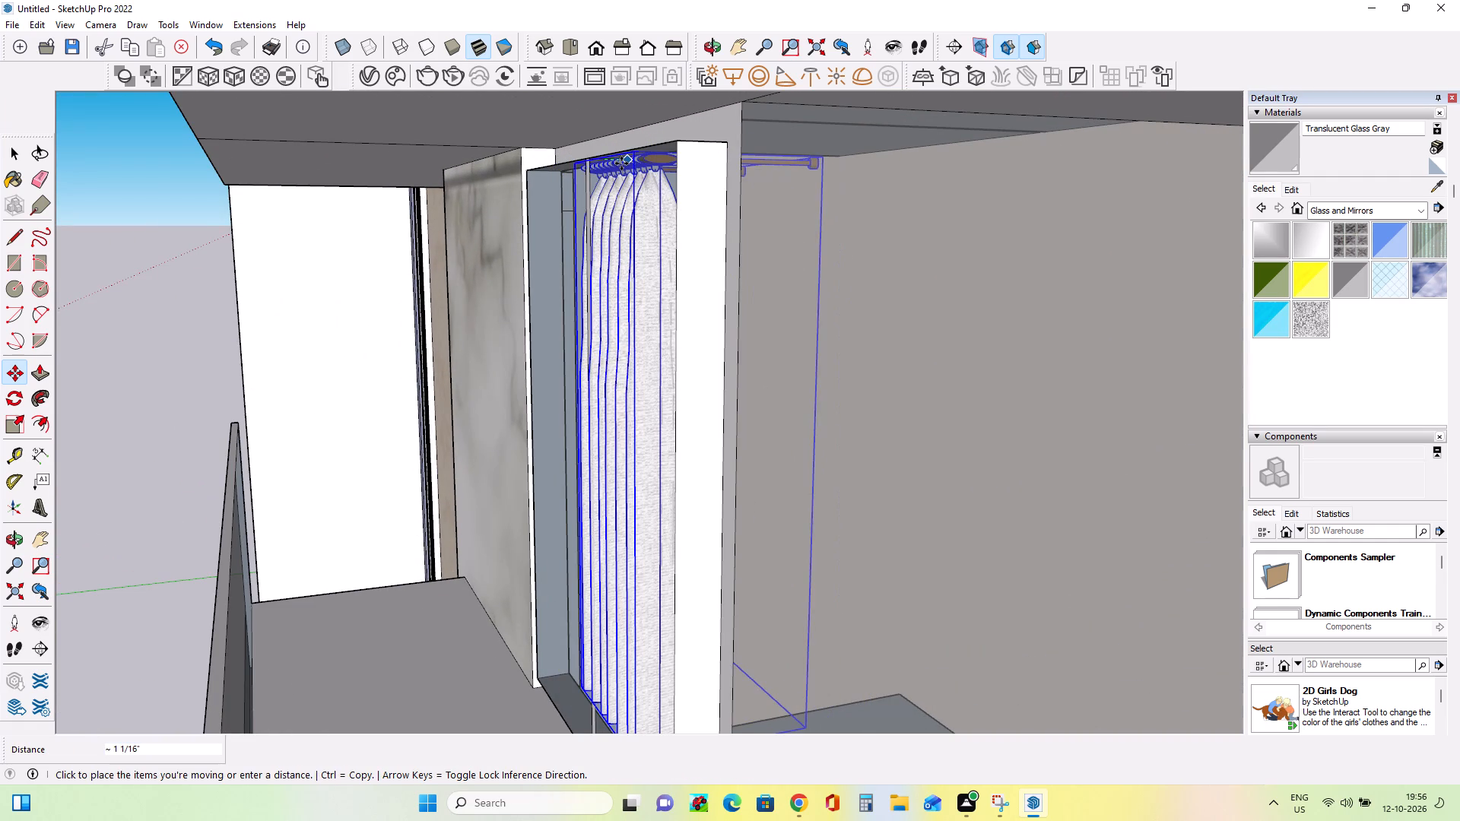
click(621, 163)
scroll(583, 273, up, 3)
middle_drag(662, 227, 1003, 193)
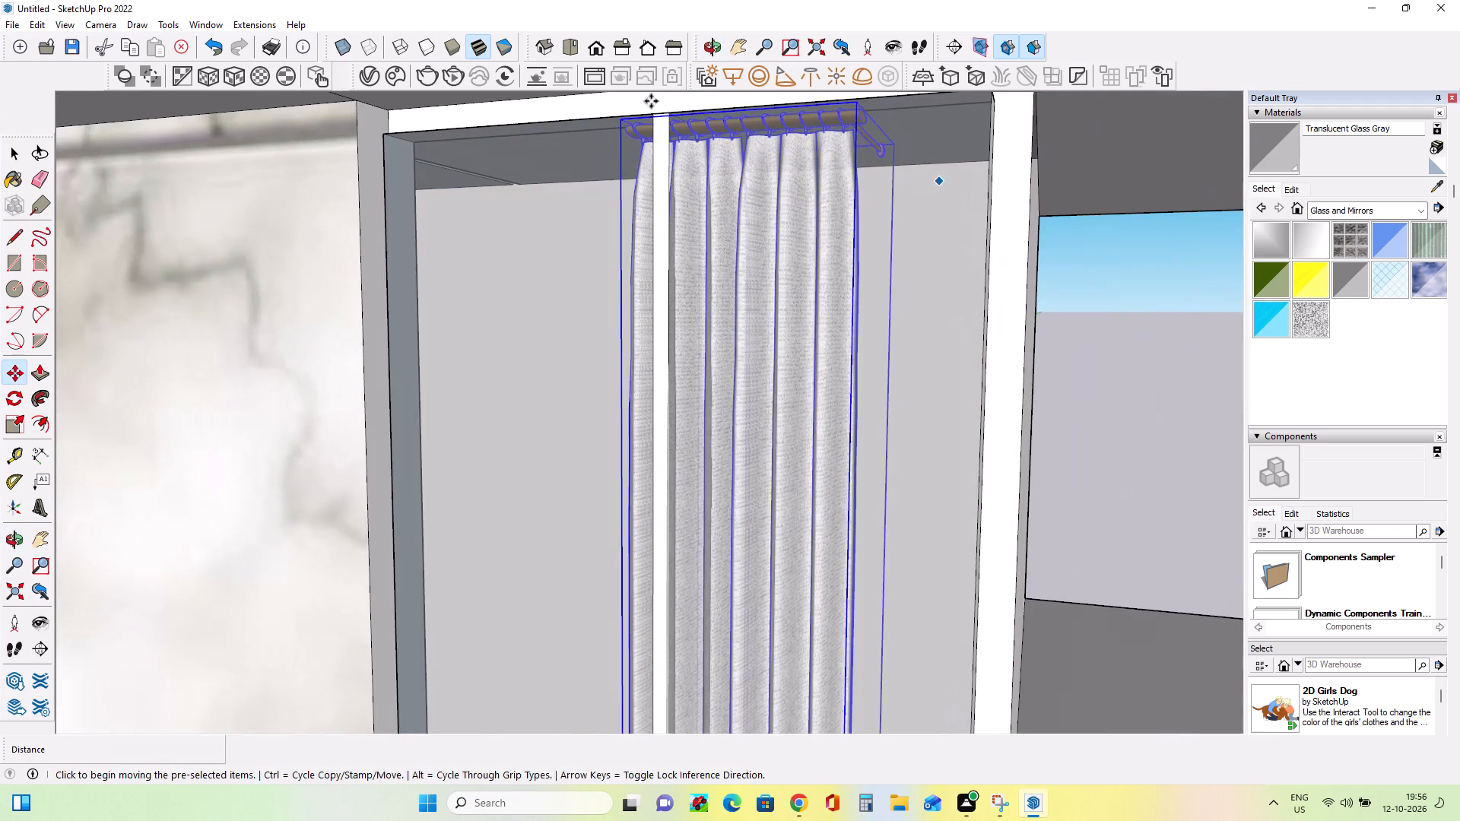
click(642, 125)
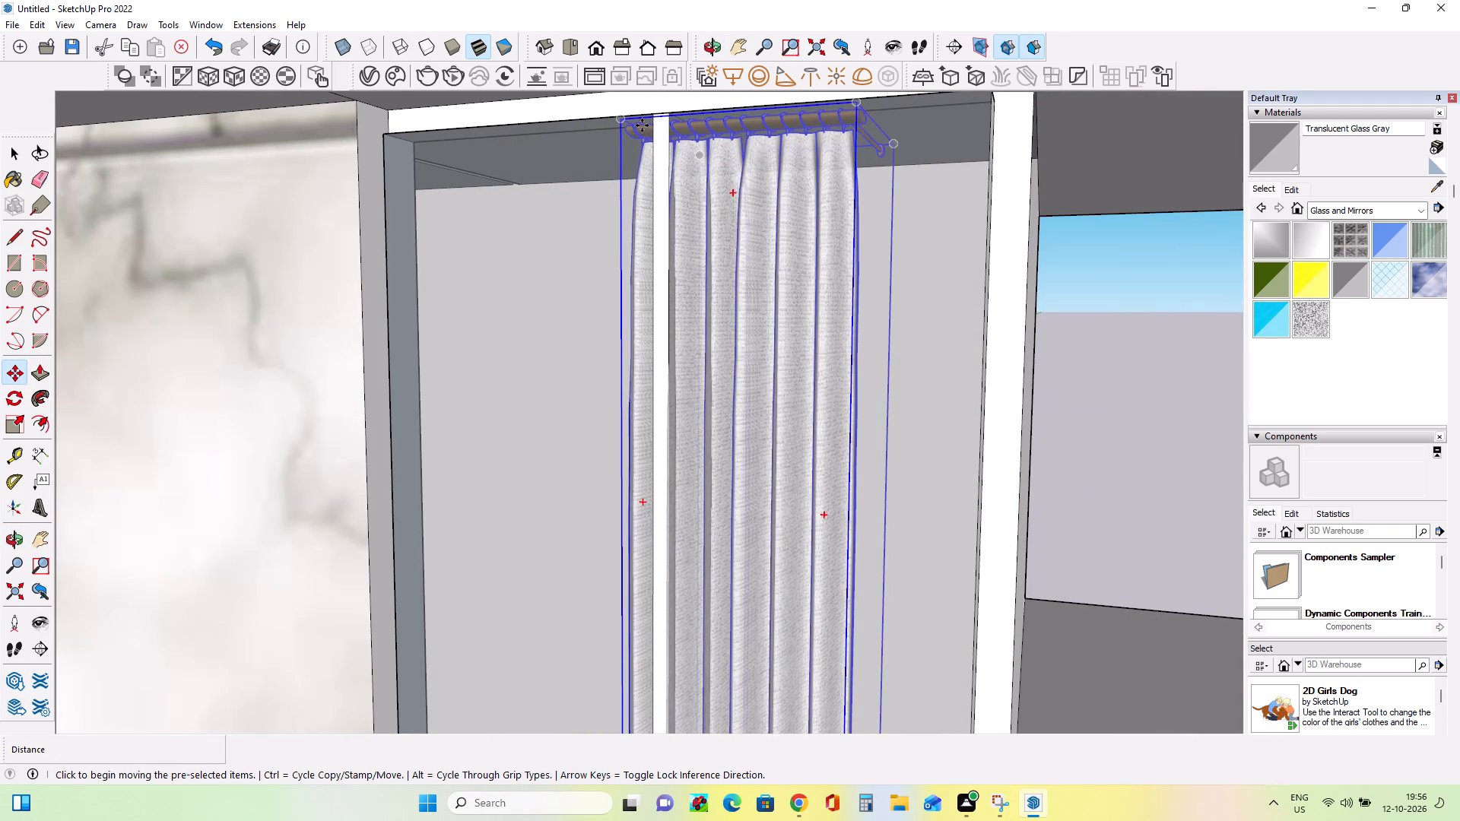
scroll(642, 126, down, 8)
middle_drag(642, 128, 706, 191)
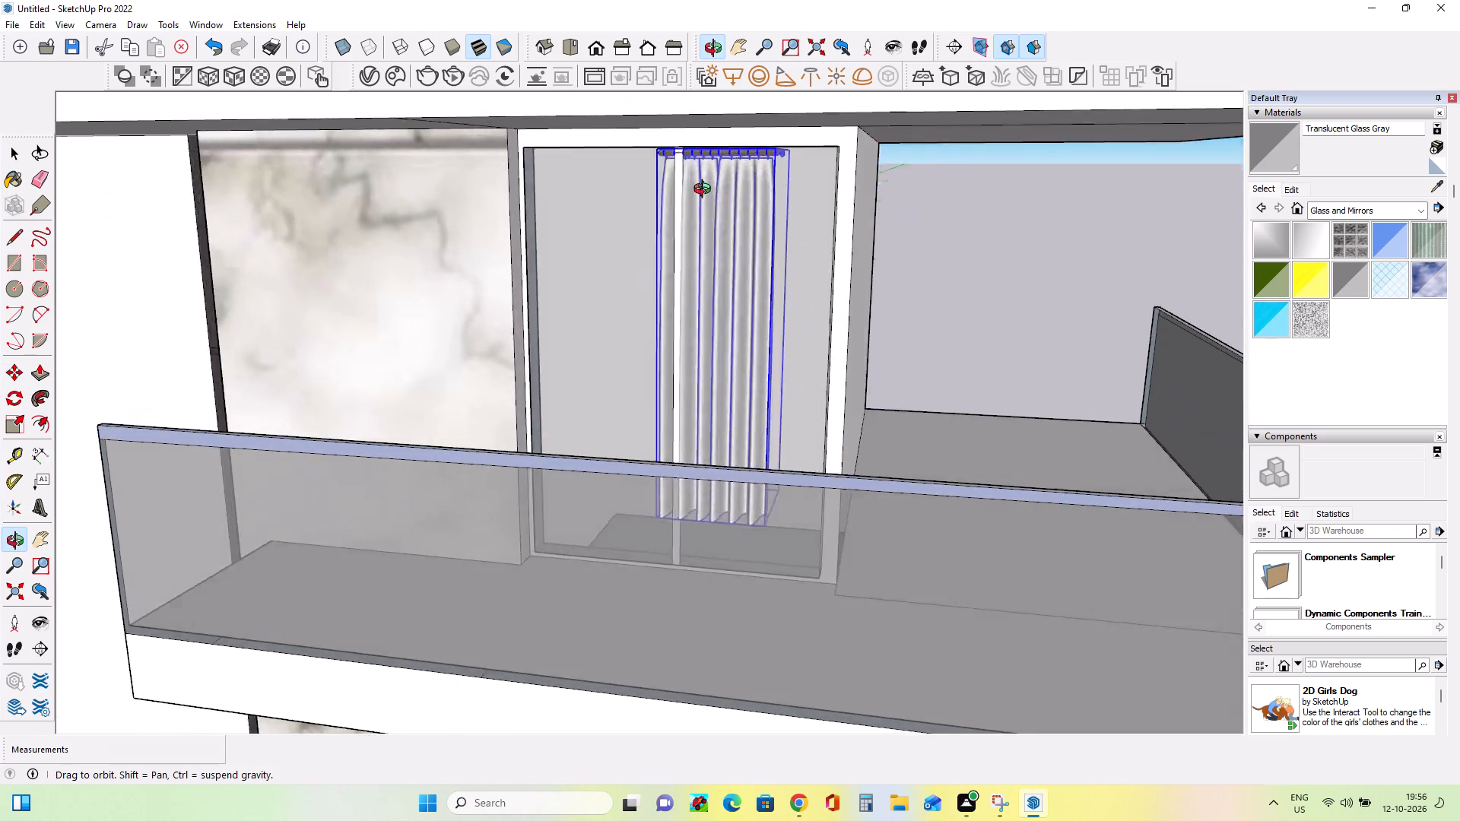
middle_drag(706, 191, 771, 210)
click(707, 163)
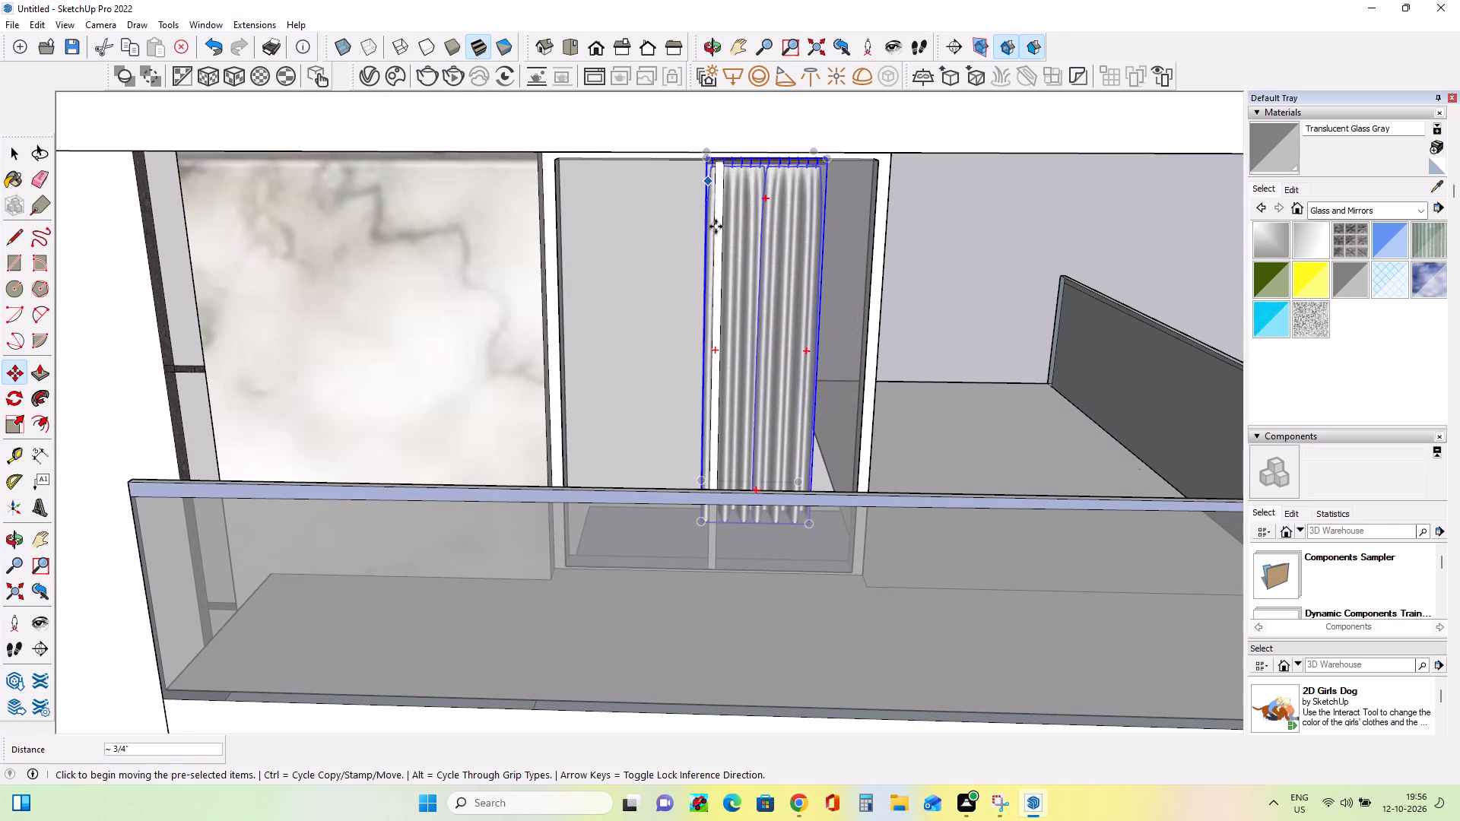
Shift the curtain about 6 1/2 inches and then slightly more, toward the window's side next to the marble panel.
middle_drag(742, 268, 1052, 220)
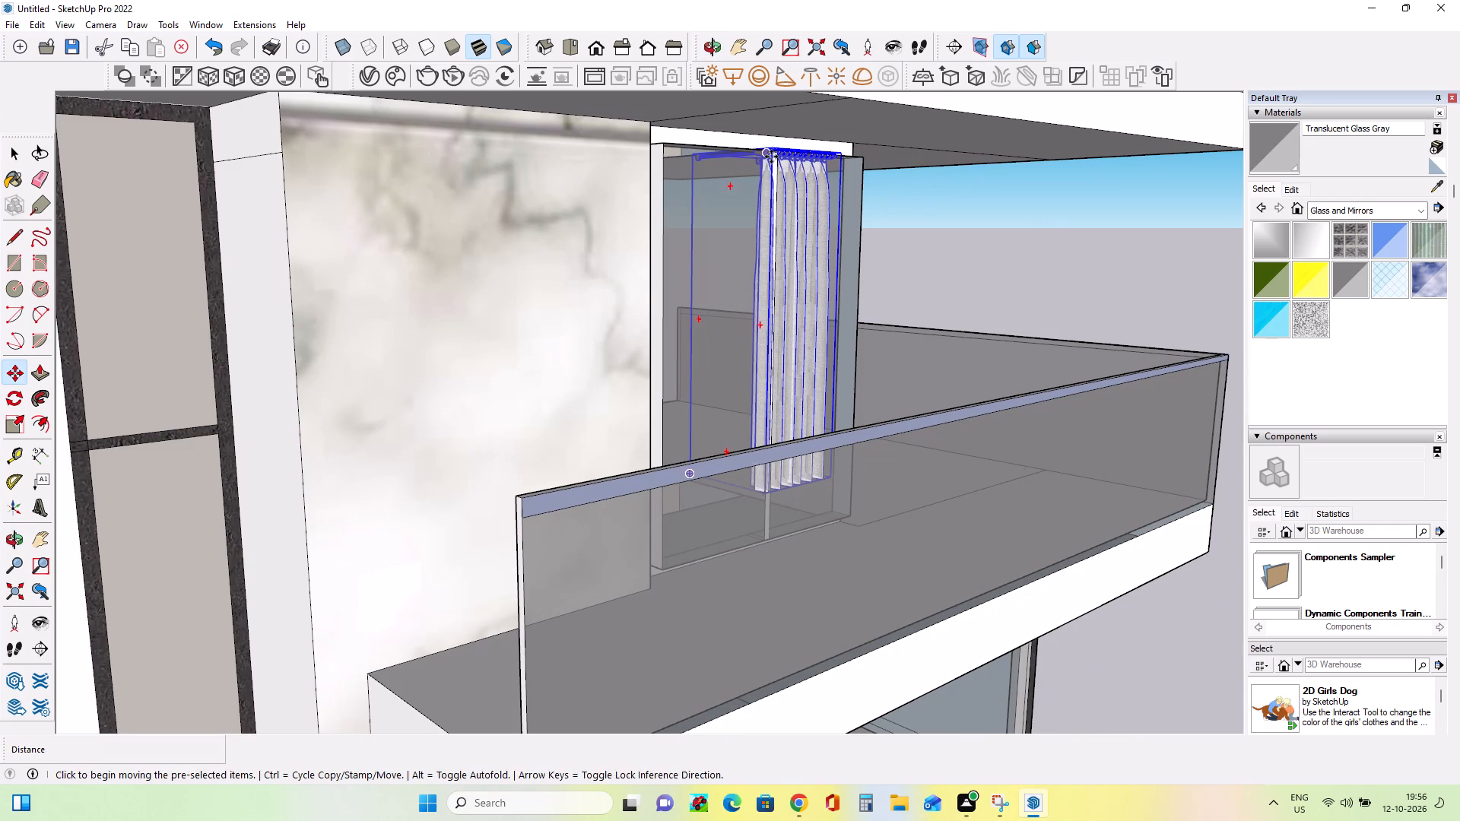
click(775, 157)
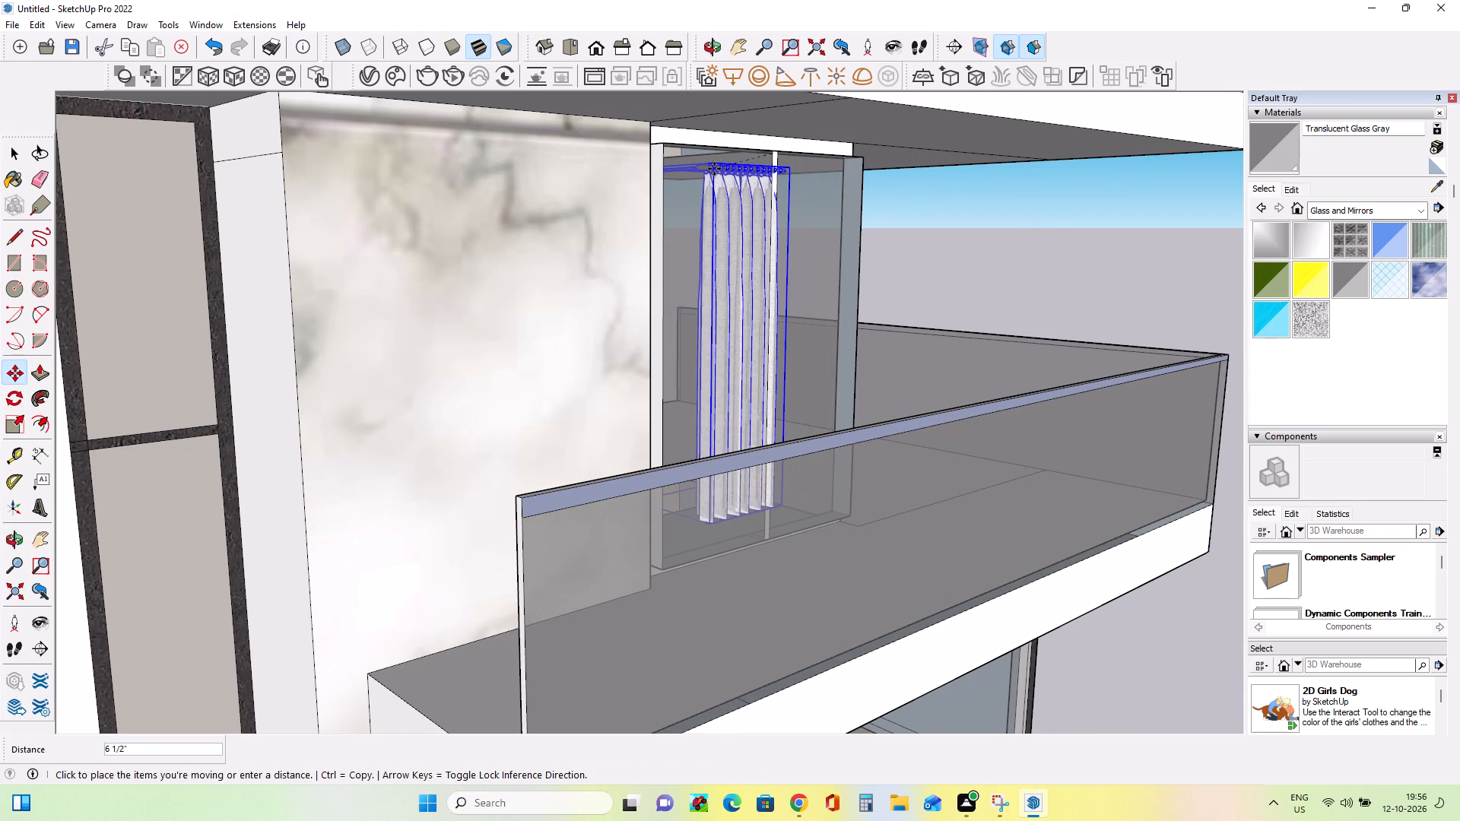
click(714, 169)
scroll(711, 172, up, 10)
click(716, 177)
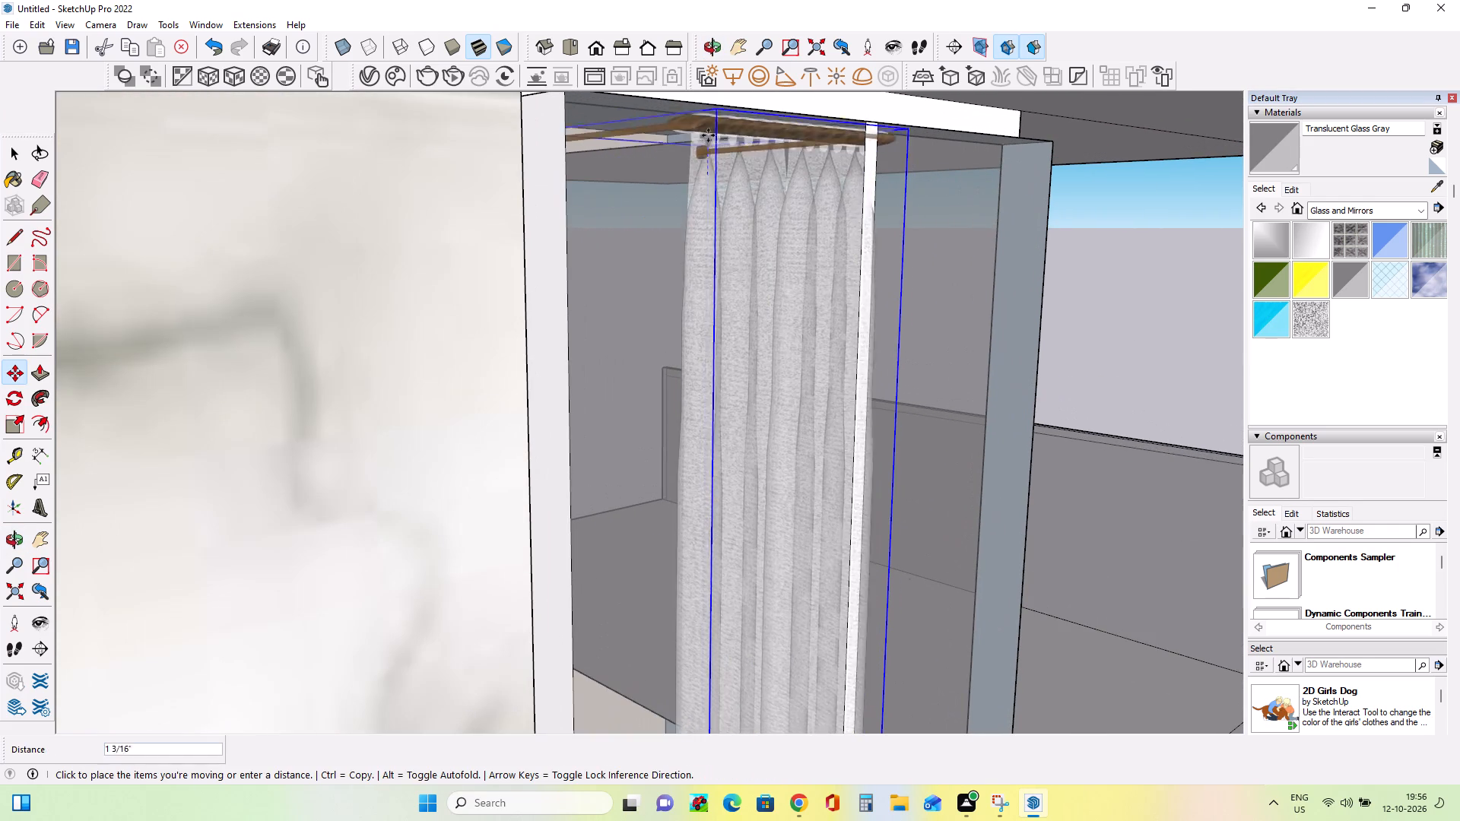
drag(680, 143, 688, 160)
Move the curtain along the green axis by about 1' 4 13/16" so it hangs behind the top-floor window.
scroll(760, 201, down, 4)
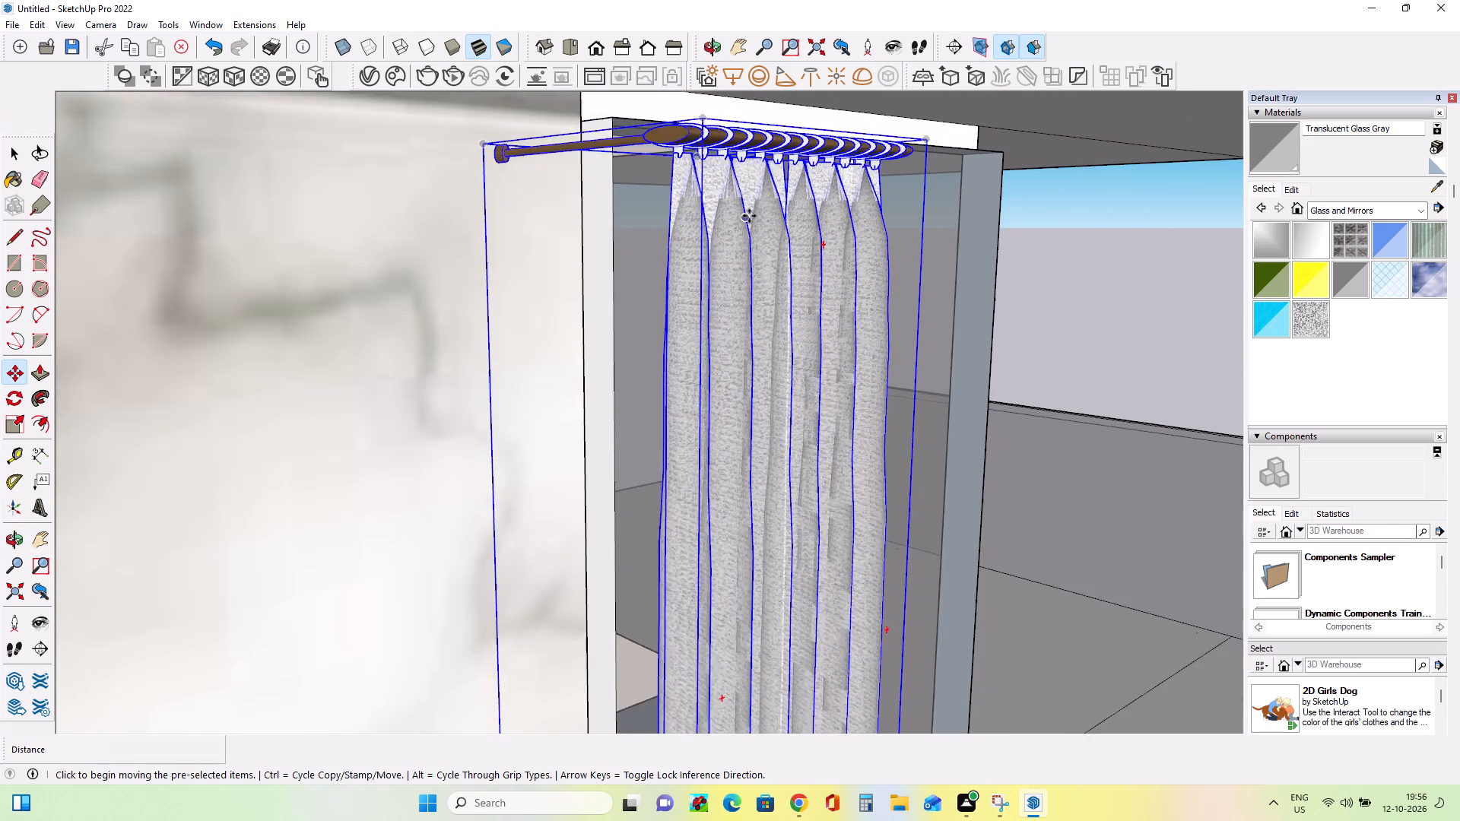
scroll(749, 216, down, 4)
middle_drag(951, 258, 334, 258)
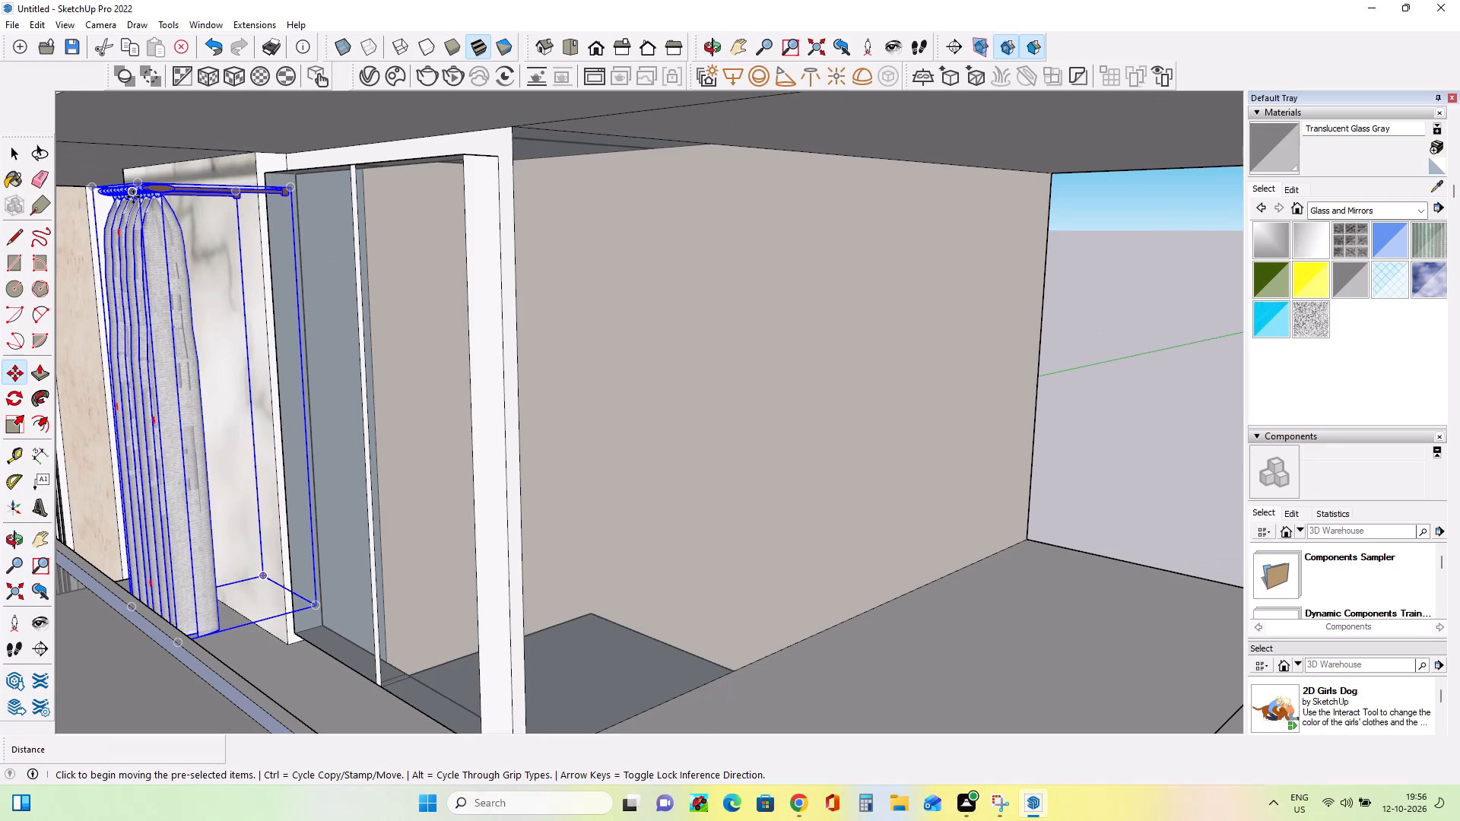
drag(133, 197, 144, 197)
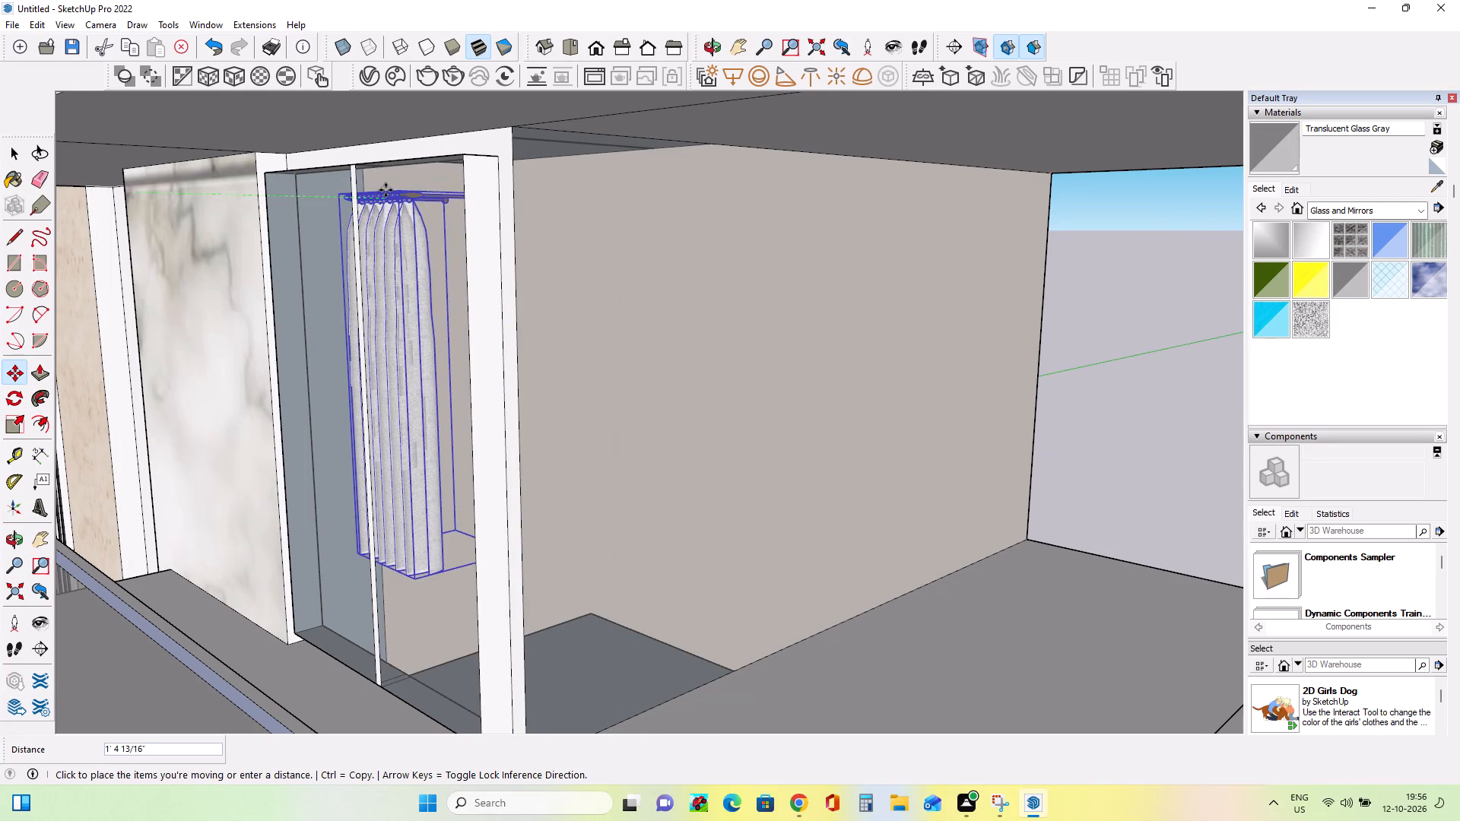
click(386, 190)
Raise the curtain by its rod until the rod sits behind the top-floor window's head.
scroll(369, 217, up, 7)
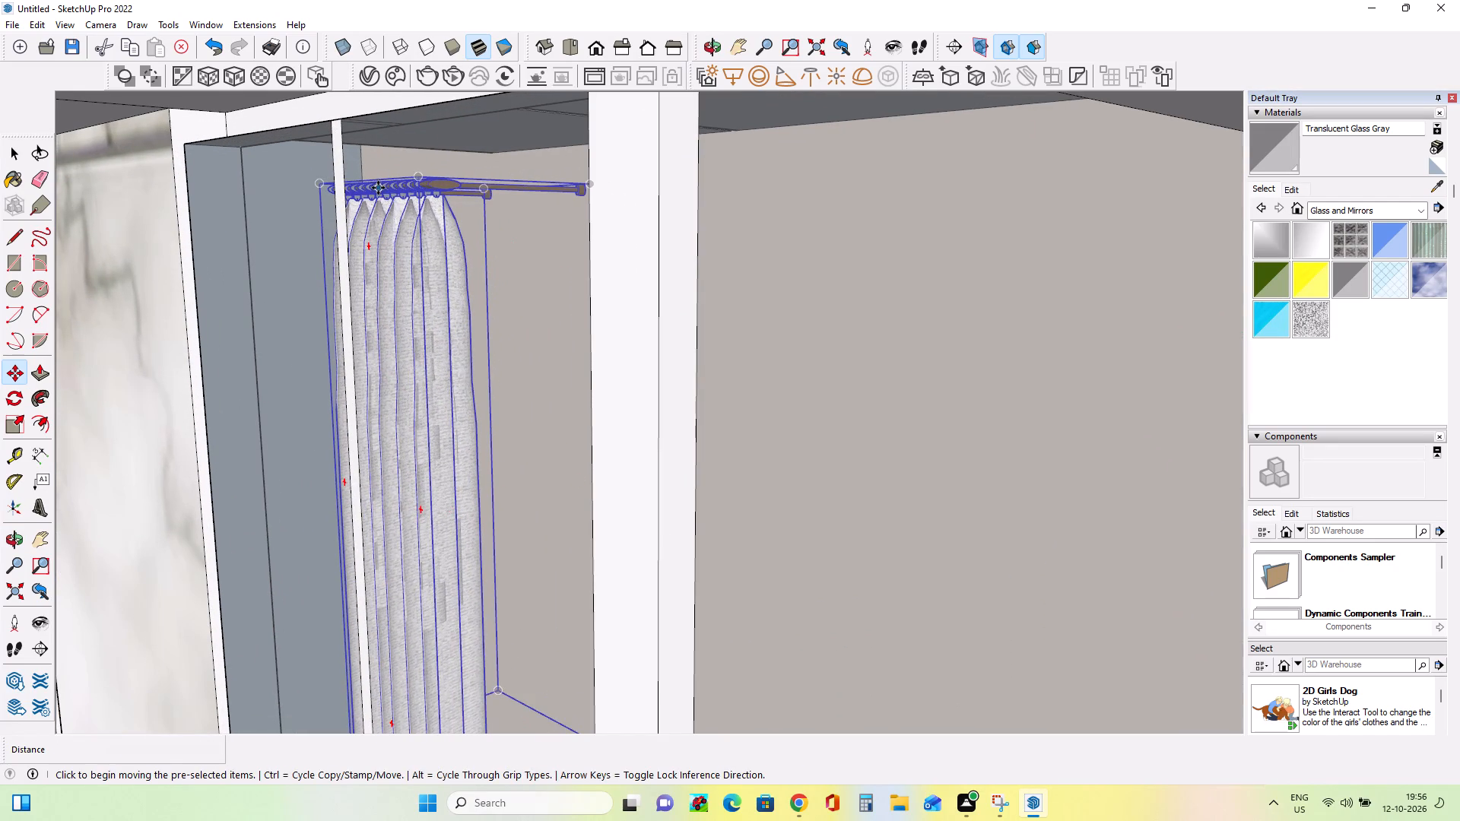
click(378, 188)
click(397, 106)
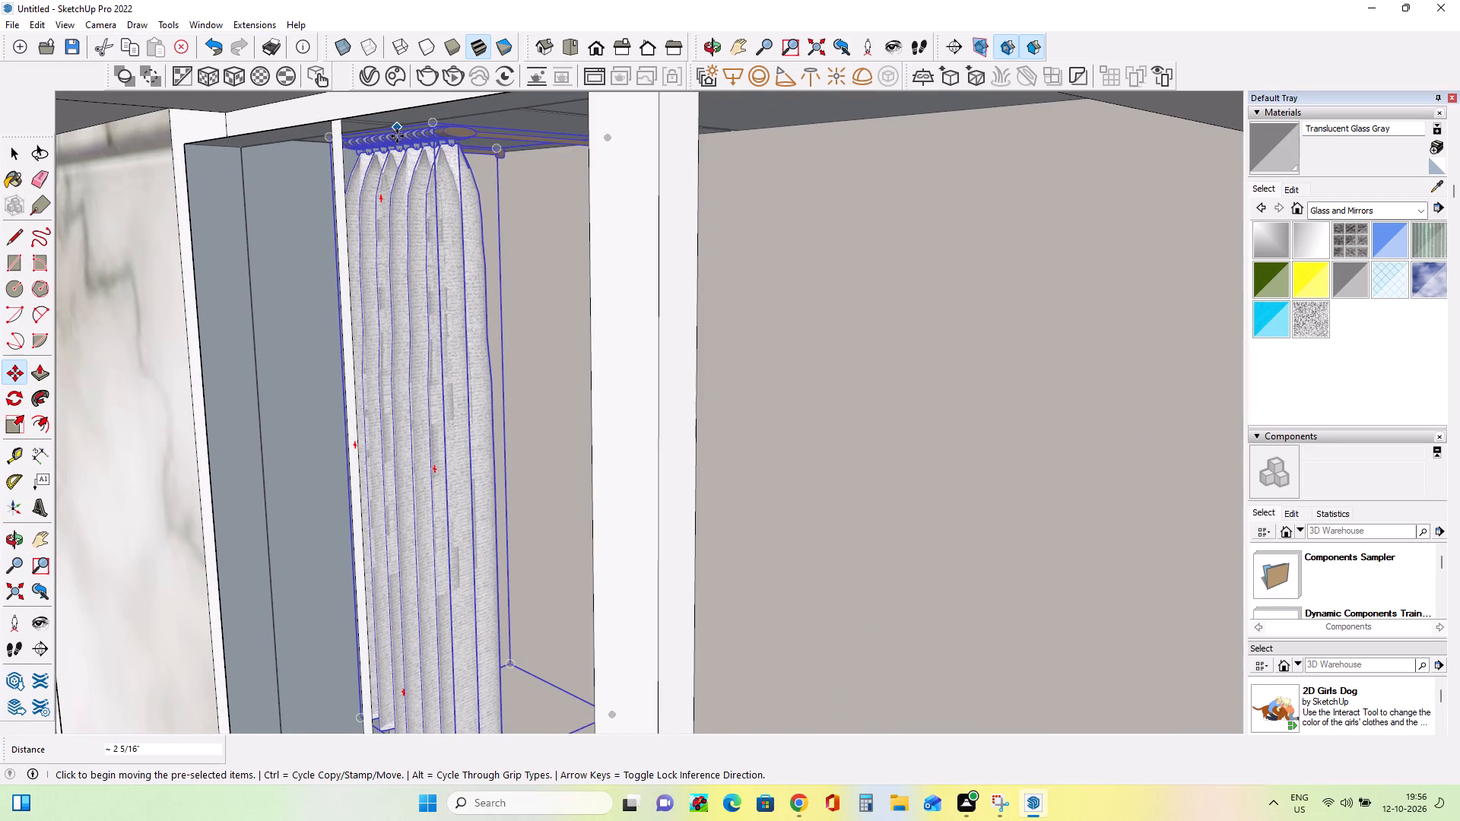
click(397, 137)
click(392, 116)
Lengthen the curtain downward along the blue axis by a factor of about 1.24 toward the window's sill.
scroll(472, 265, down, 4)
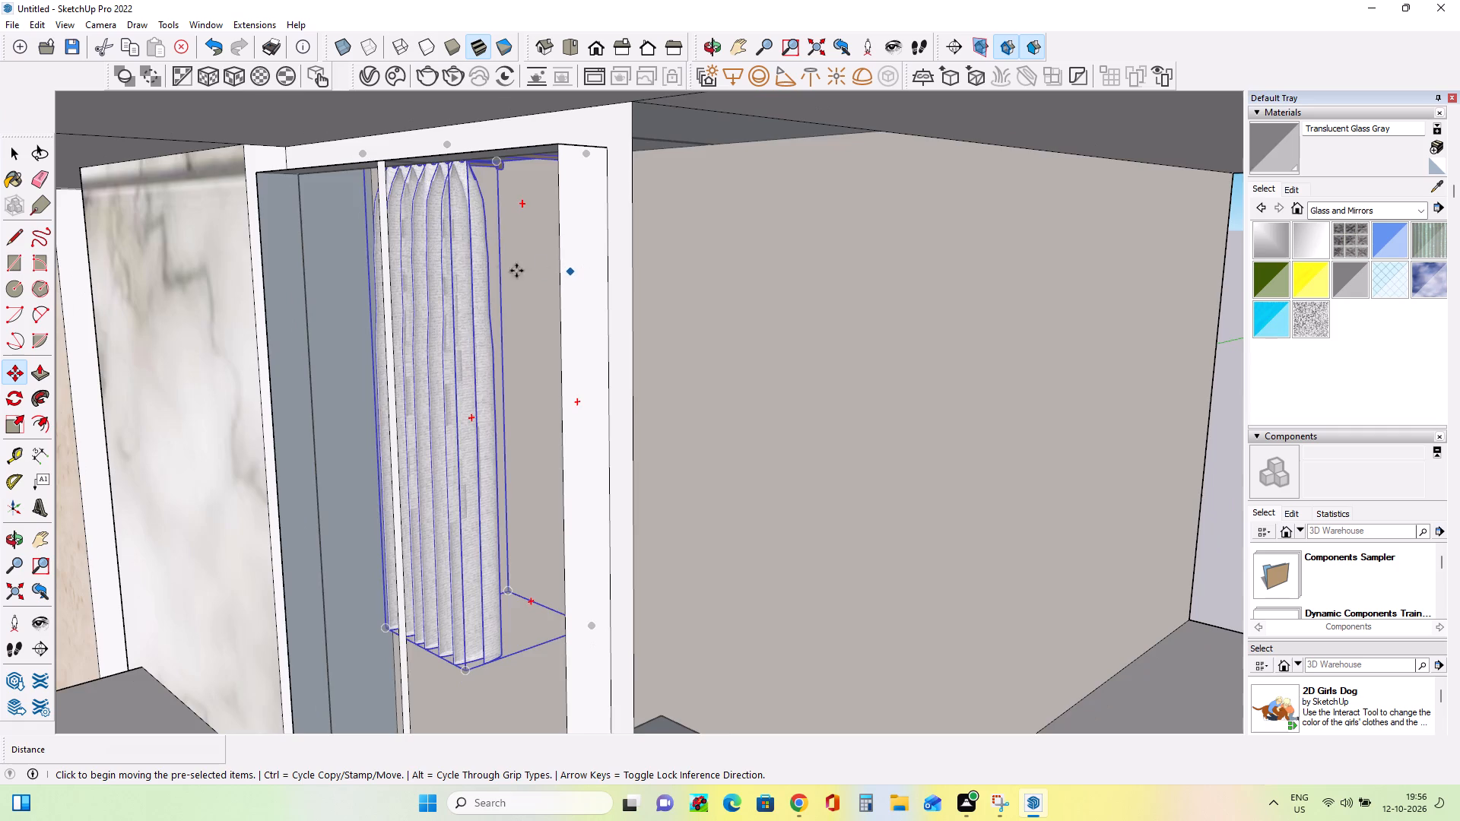
scroll(501, 270, down, 4)
middle_drag(418, 326, 752, 343)
scroll(734, 328, down, 5)
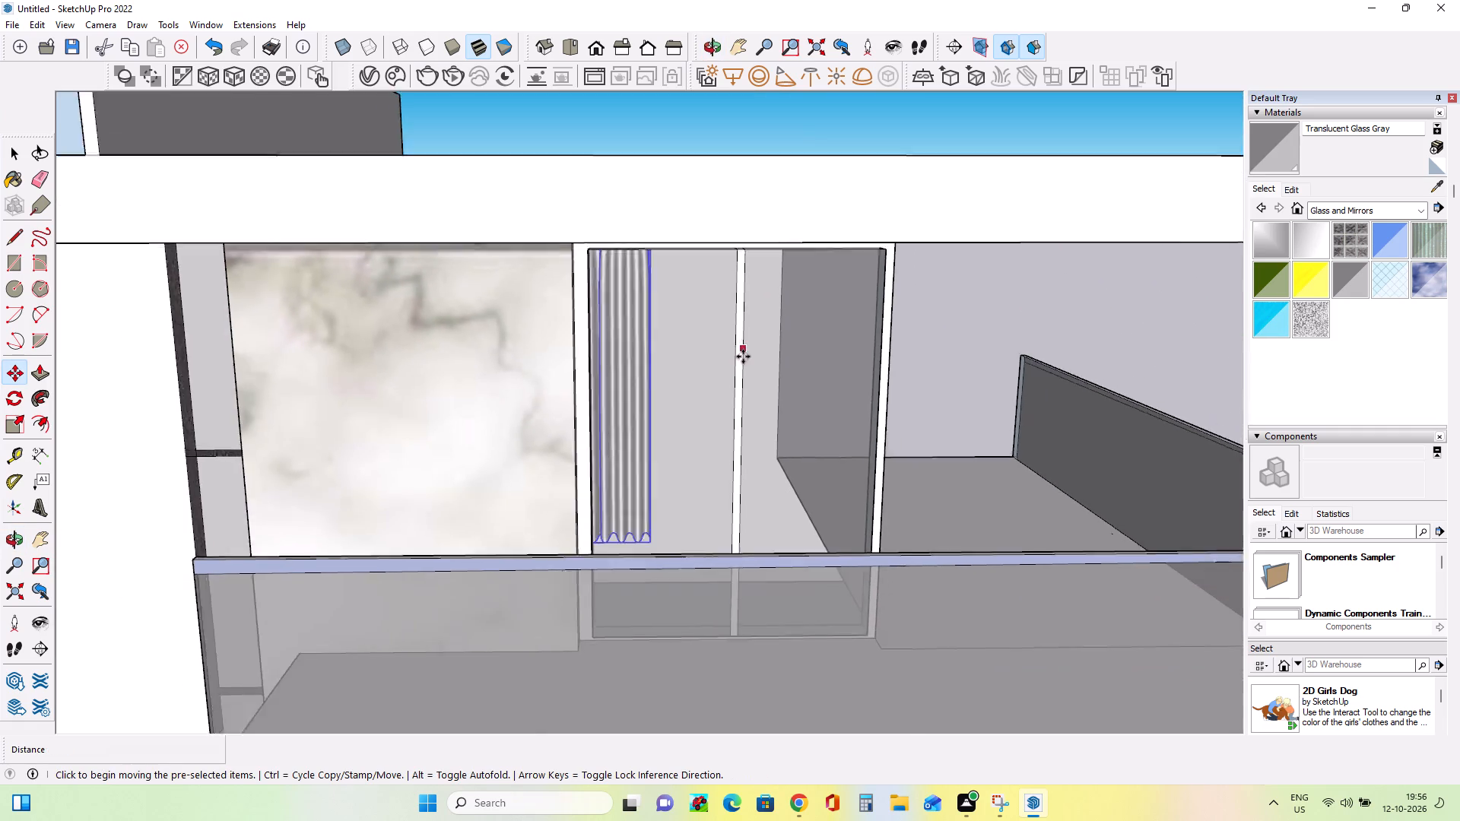
scroll(743, 357, down, 8)
middle_drag(718, 354, 614, 381)
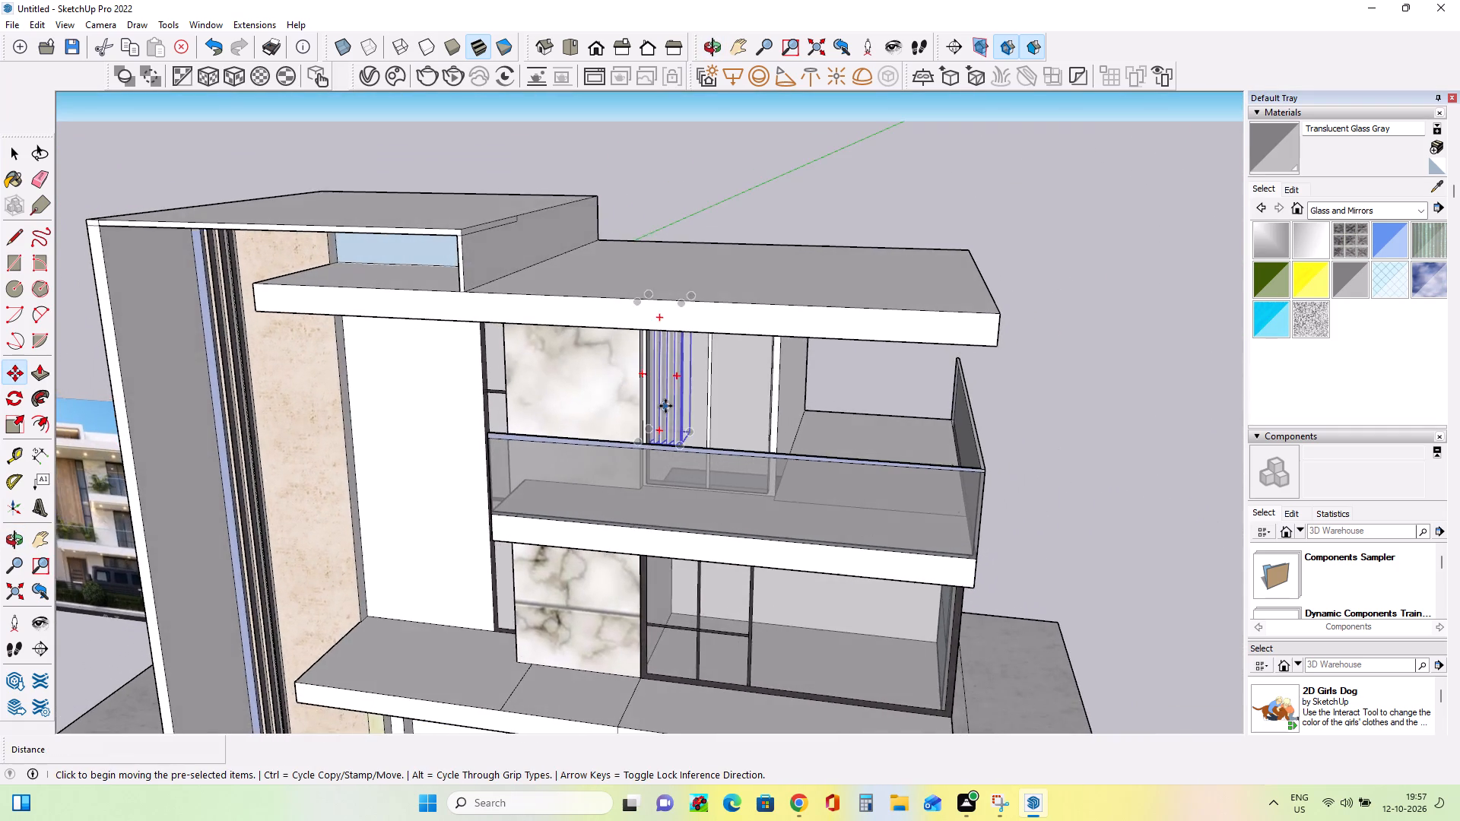
scroll(665, 406, up, 7)
click(9, 417)
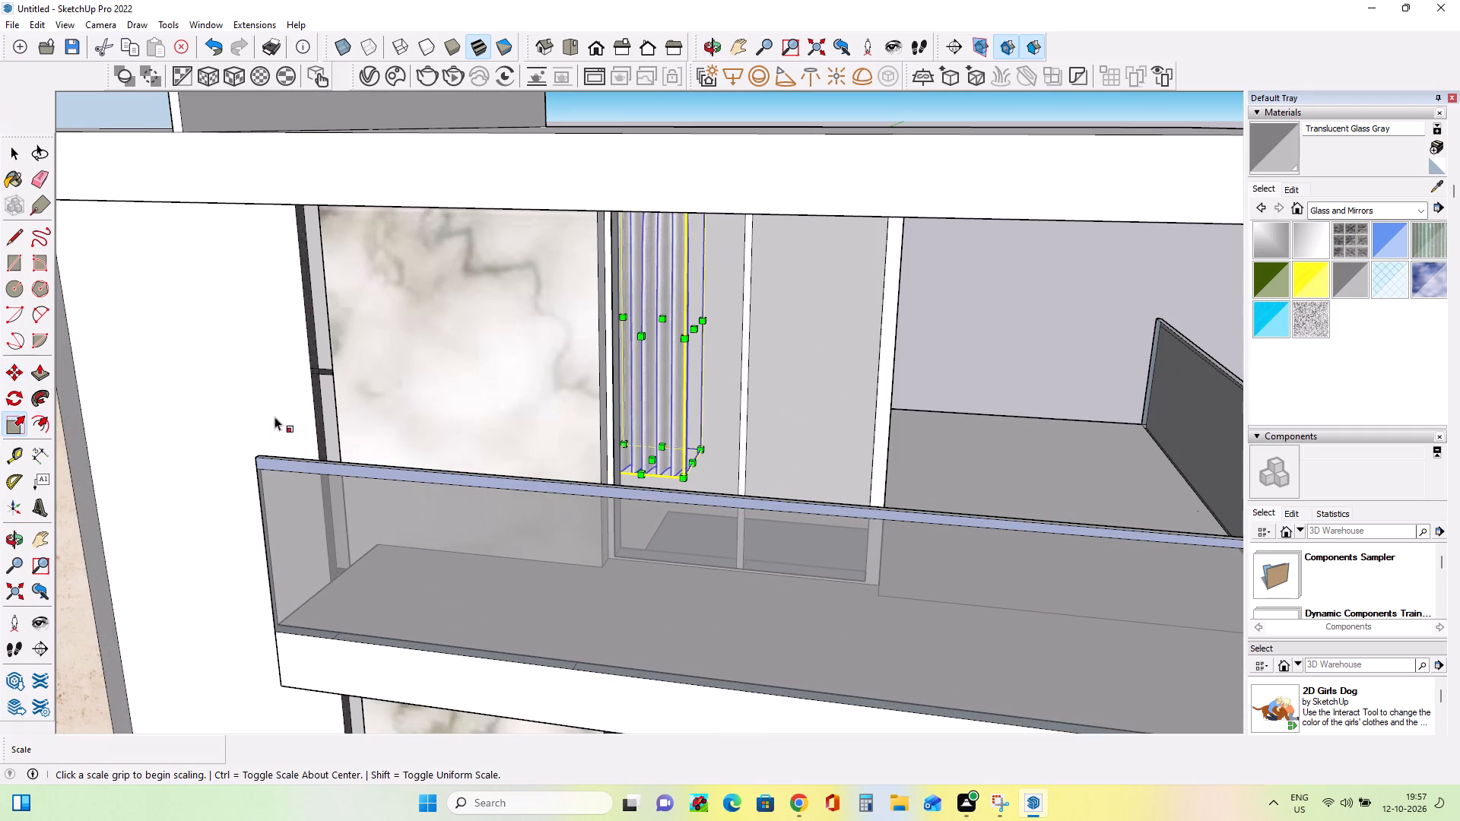
click(656, 463)
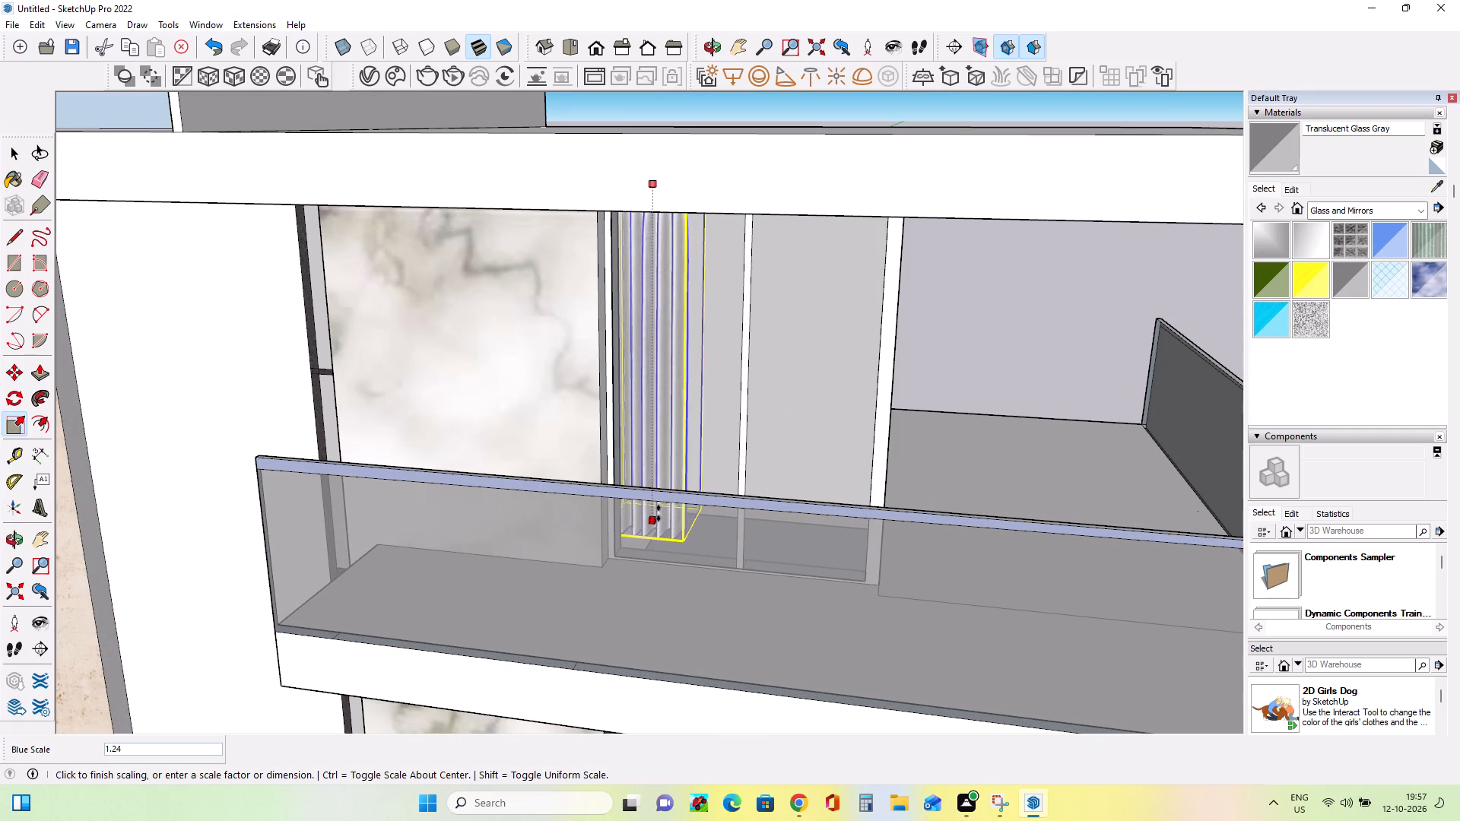
click(660, 521)
Widen the curtain along the green axis in two stretches, extending its free side edge toward the window's middle mullion.
click(694, 365)
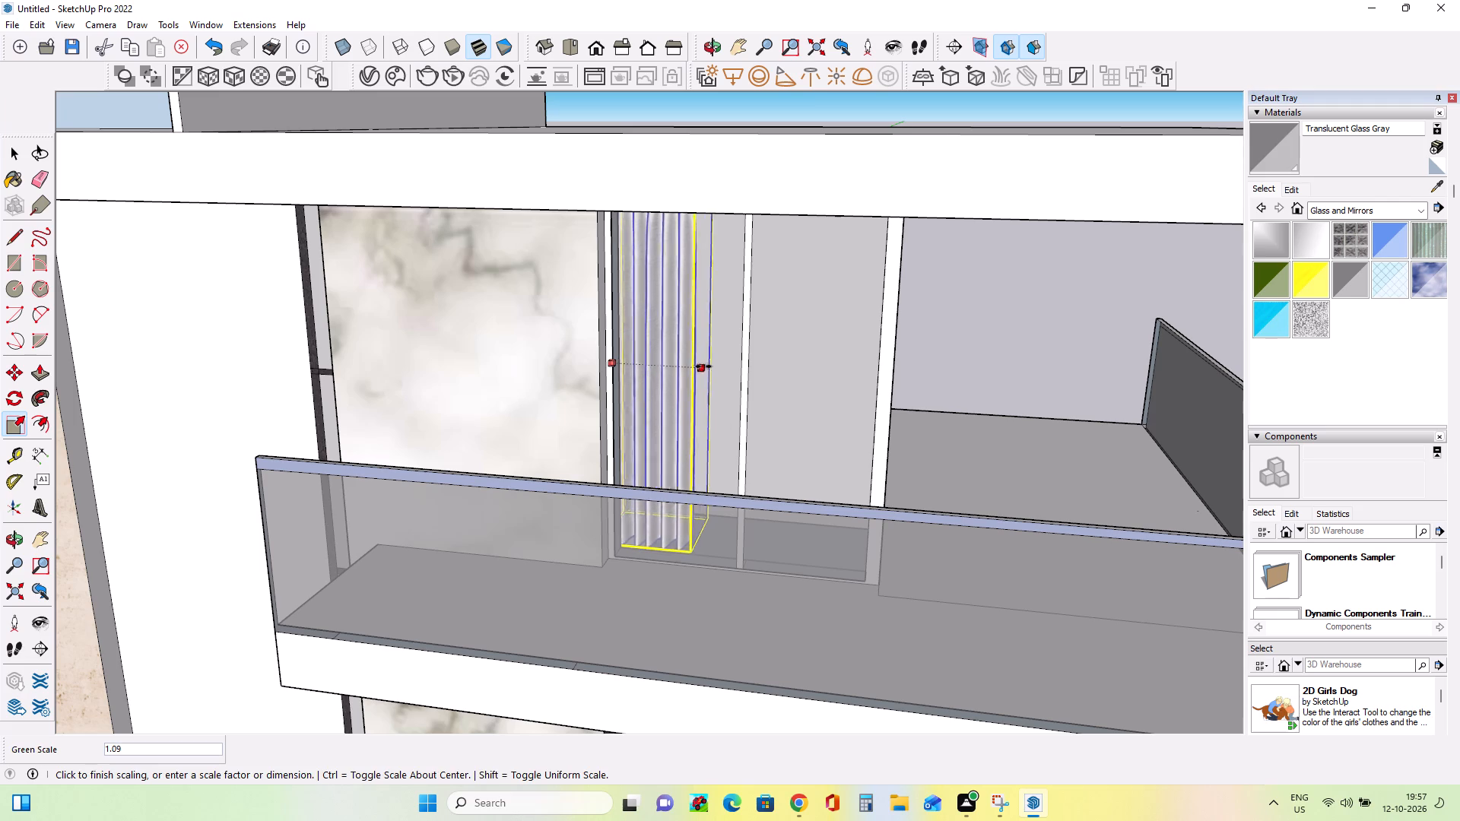
click(728, 369)
scroll(690, 556, down, 9)
middle_drag(691, 540, 730, 502)
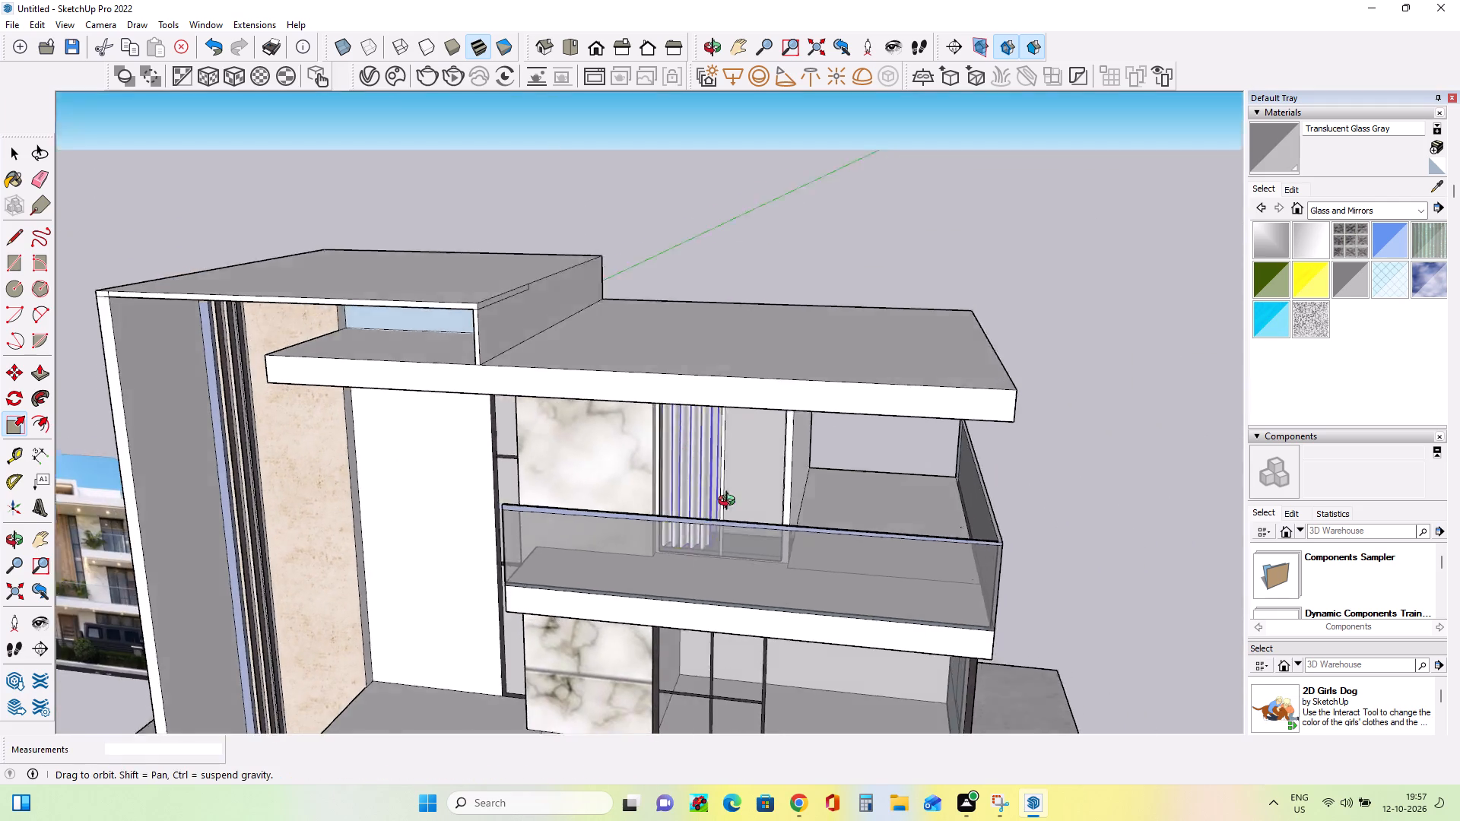
middle_drag(730, 502, 802, 449)
scroll(801, 449, down, 5)
middle_drag(787, 477, 576, 515)
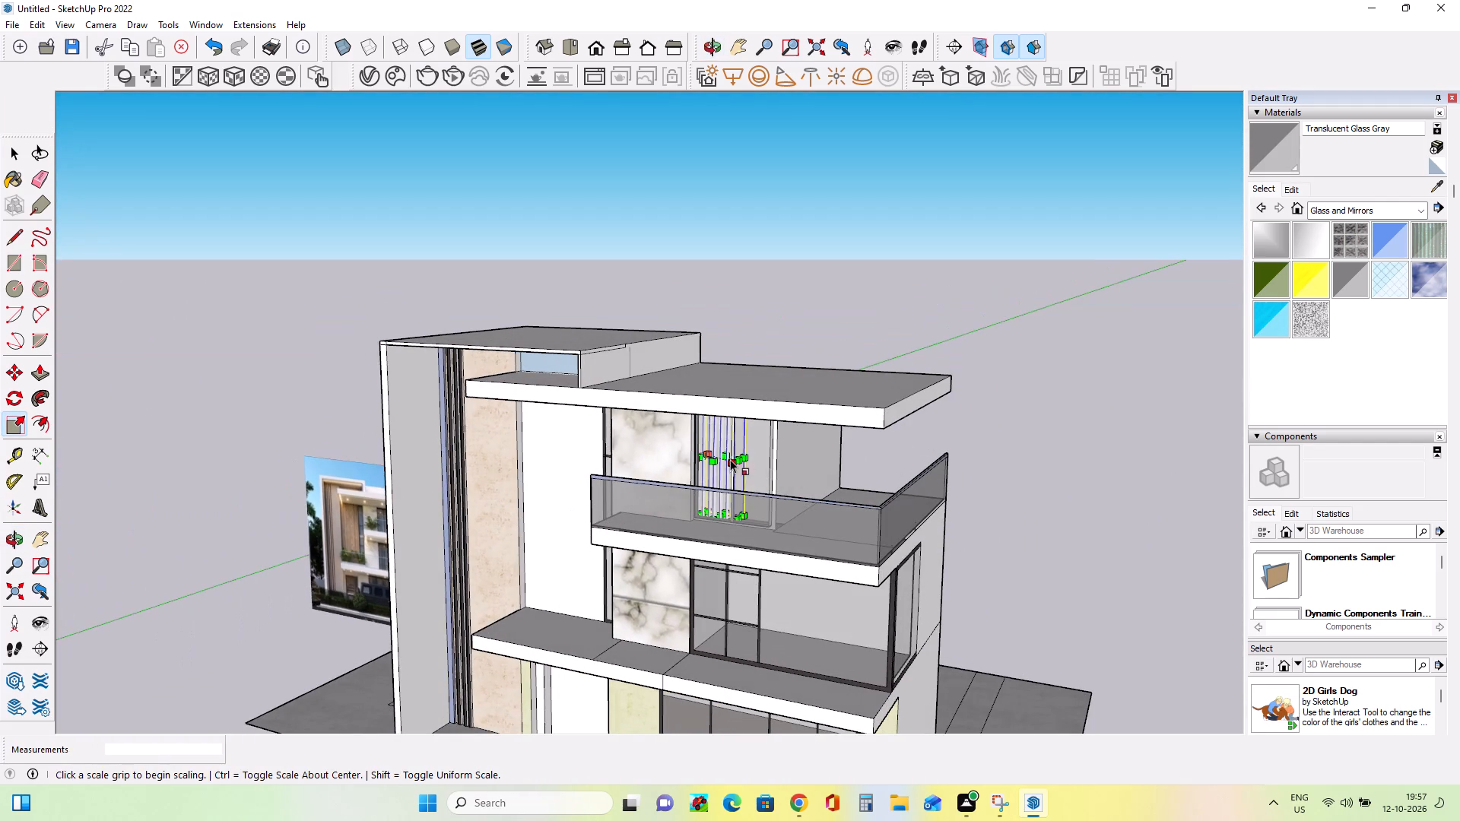
click(744, 456)
click(754, 460)
Deselect the curtain and compare the whole house with the facade in the reference image.
middle_drag(740, 583, 900, 506)
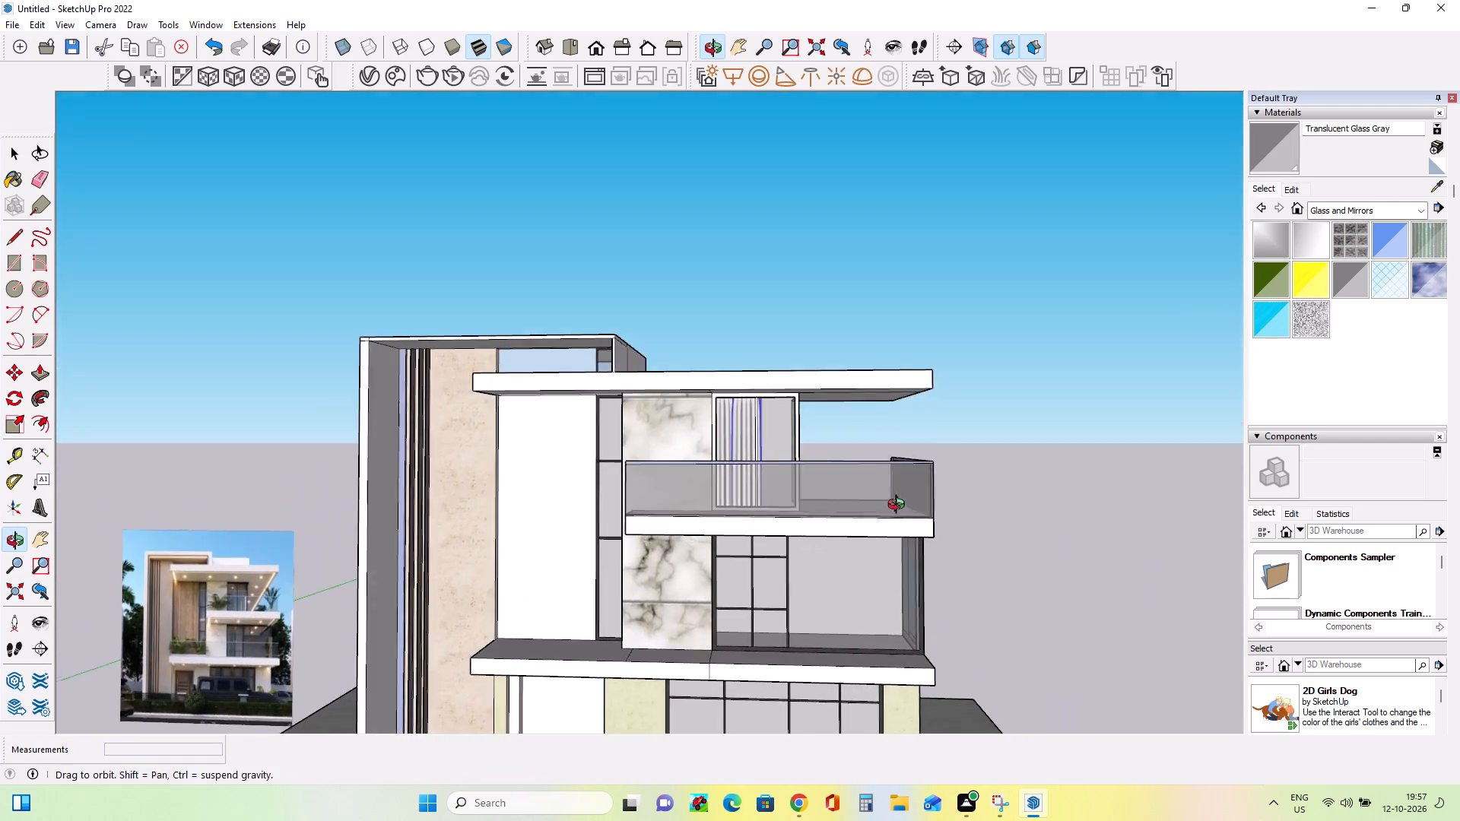
middle_drag(900, 506, 915, 499)
scroll(914, 500, down, 8)
middle_drag(795, 603, 693, 580)
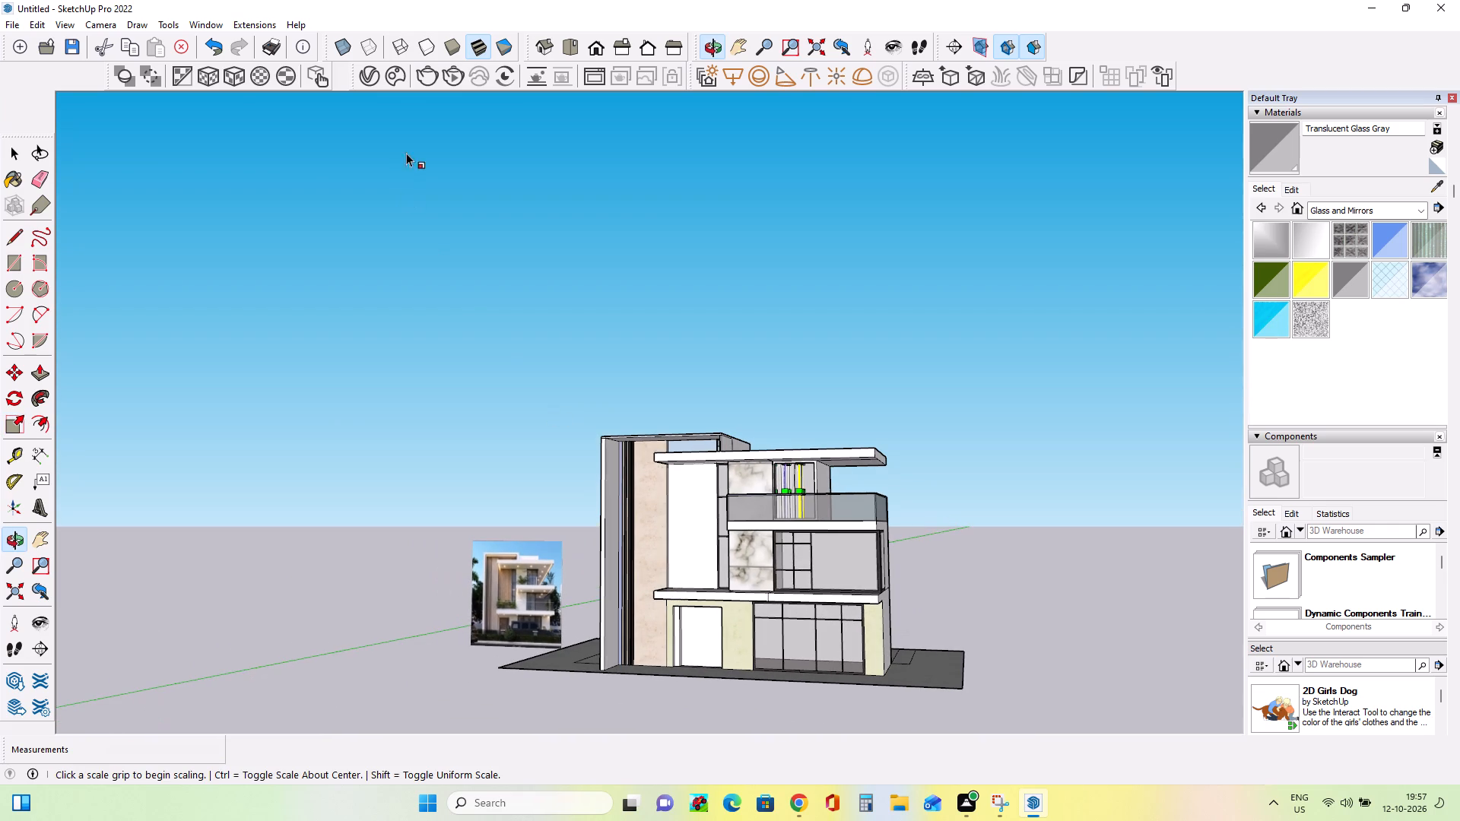
click(9, 161)
click(290, 284)
middle_drag(573, 490, 825, 531)
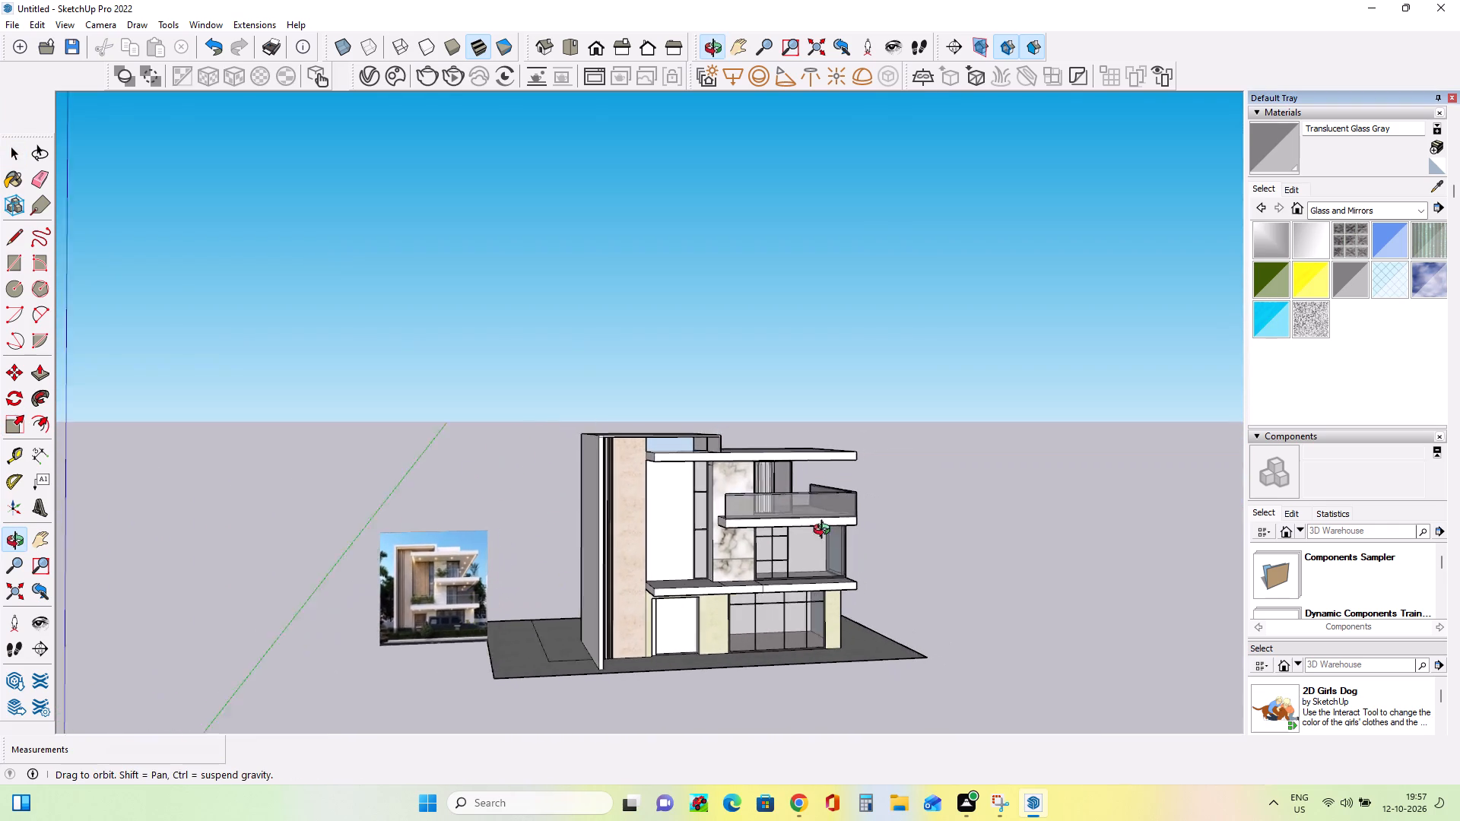
middle_drag(825, 531, 833, 531)
scroll(776, 534, up, 3)
scroll(122, 636, up, 9)
scroll(247, 612, down, 1)
scroll(247, 612, up, 3)
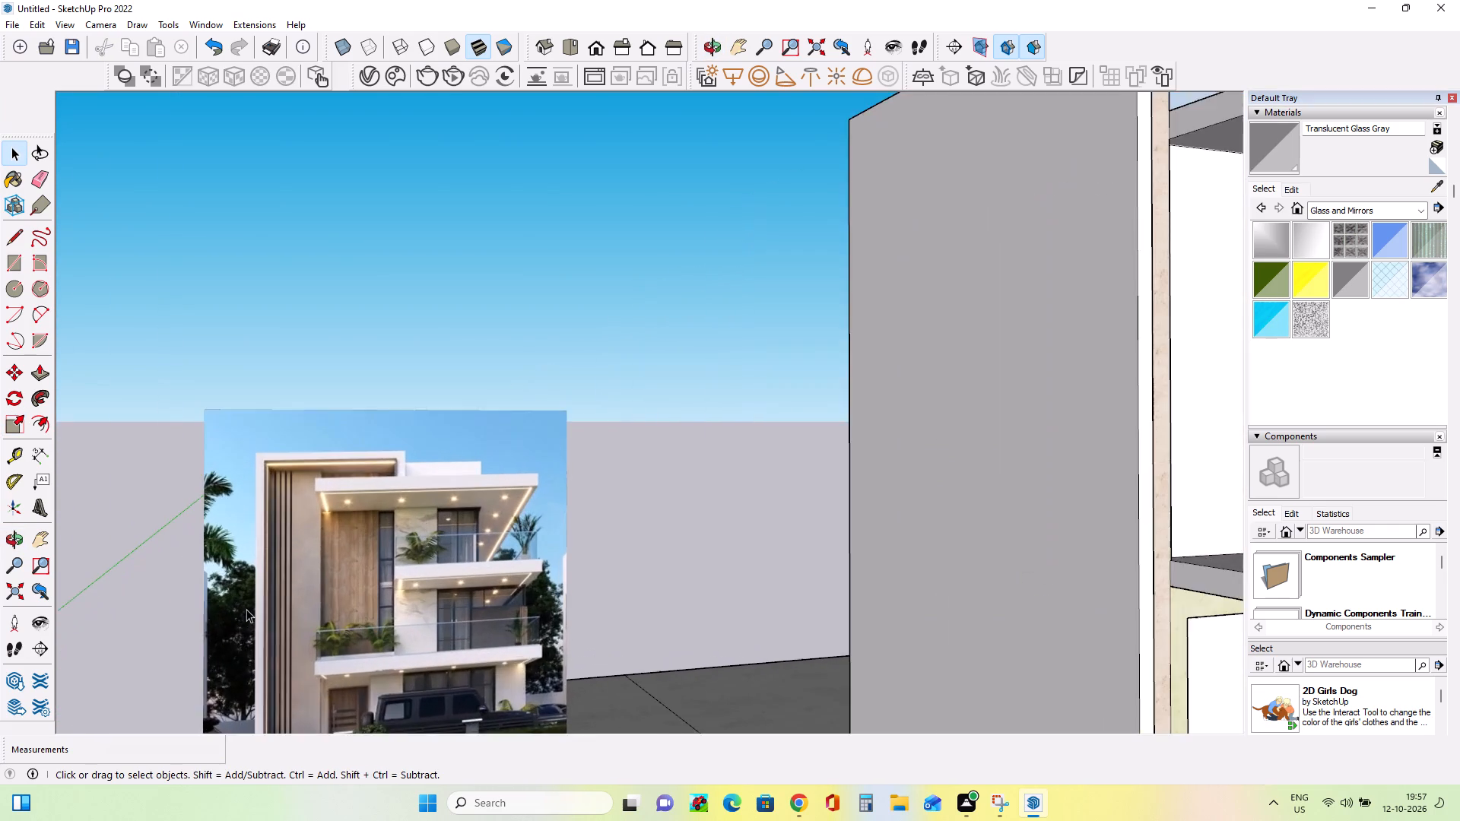
Paint the top-floor balcony window's white frame with the Asphalt New material already used in the model.
scroll(246, 604, up, 5)
scroll(245, 595, down, 11)
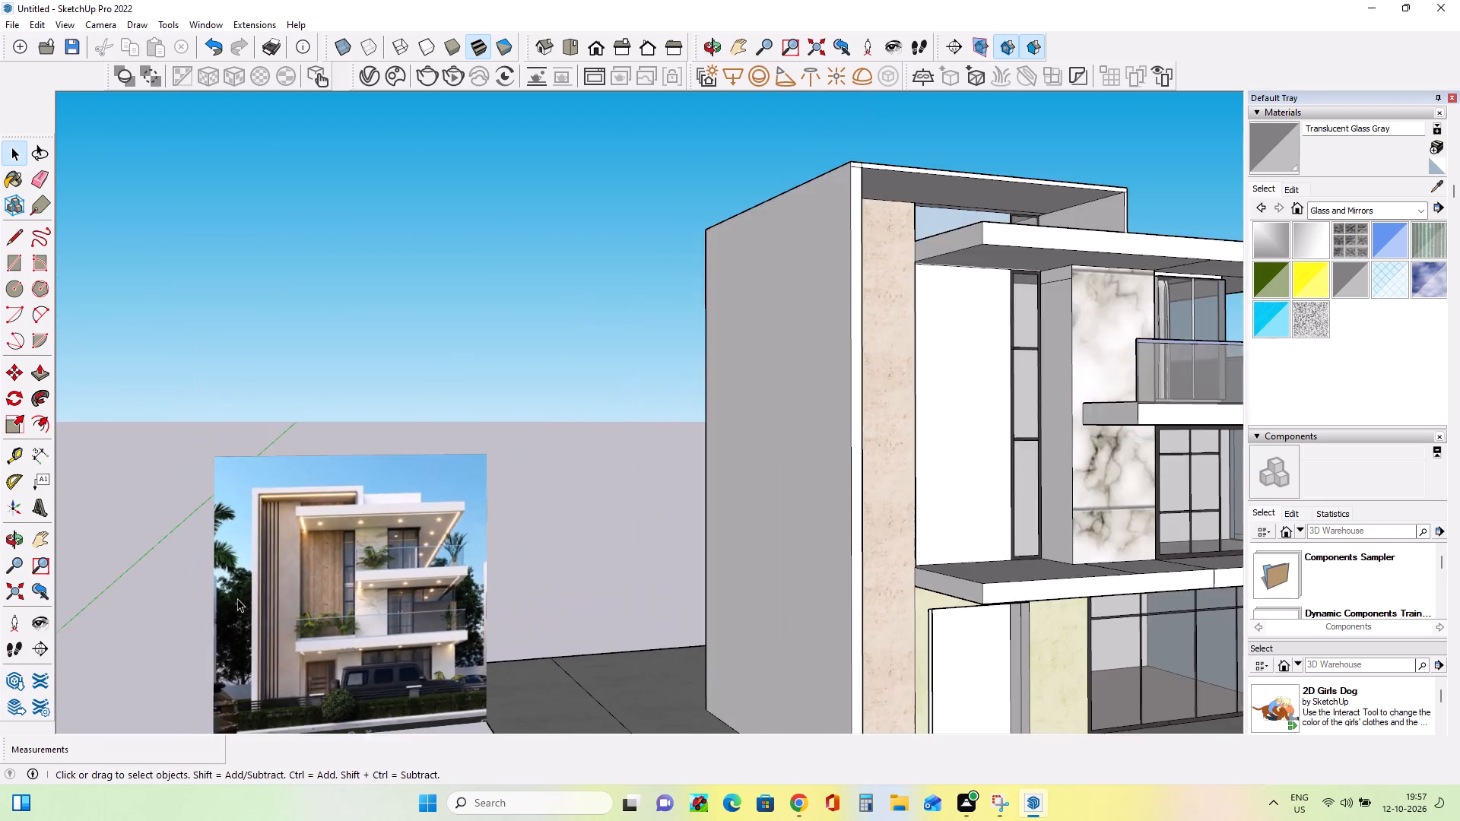
scroll(237, 598, down, 7)
middle_drag(536, 633, 295, 668)
scroll(602, 535, up, 4)
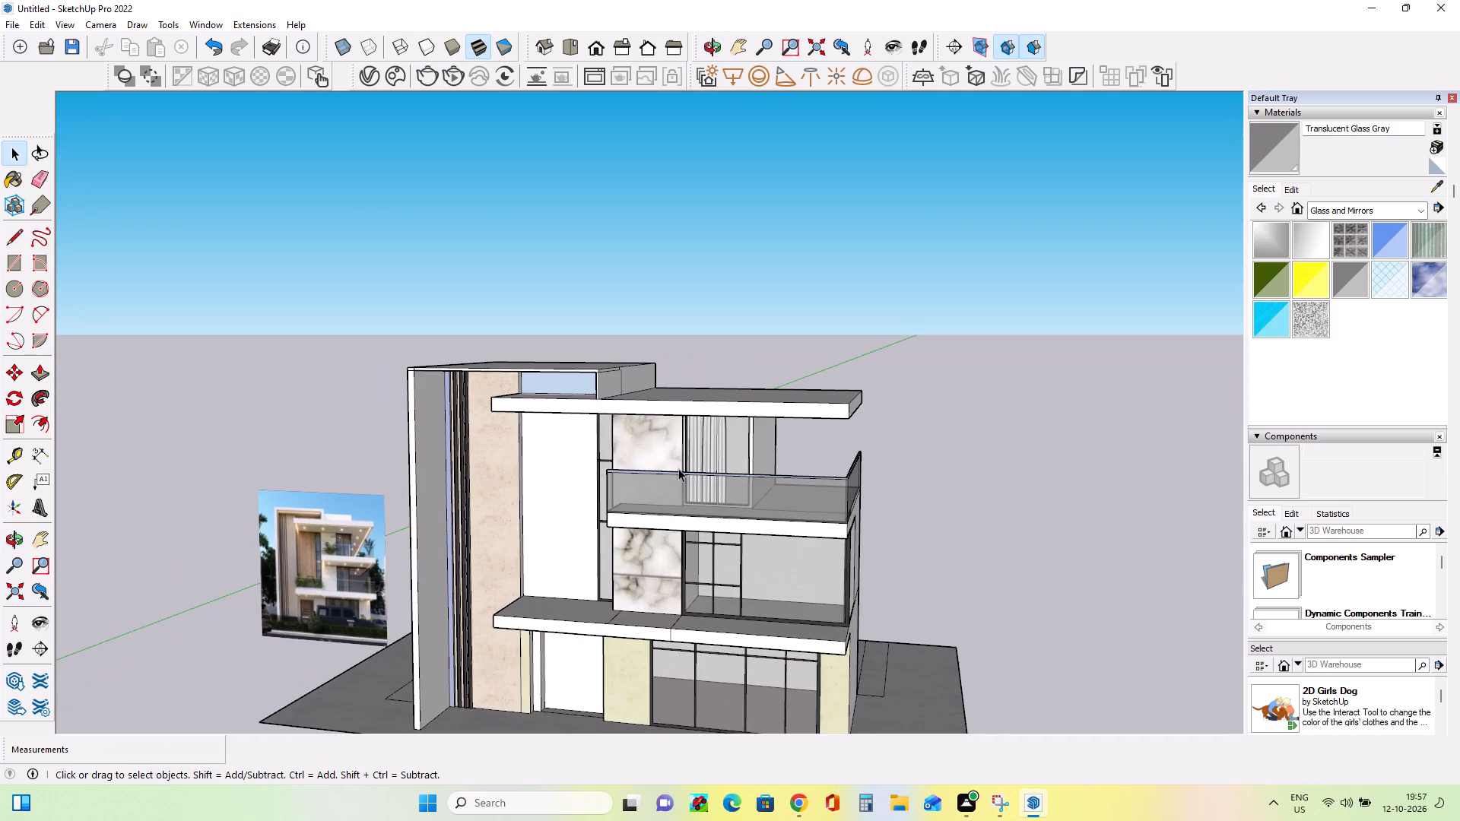
scroll(681, 452, up, 2)
click(706, 438)
scroll(731, 474, up, 4)
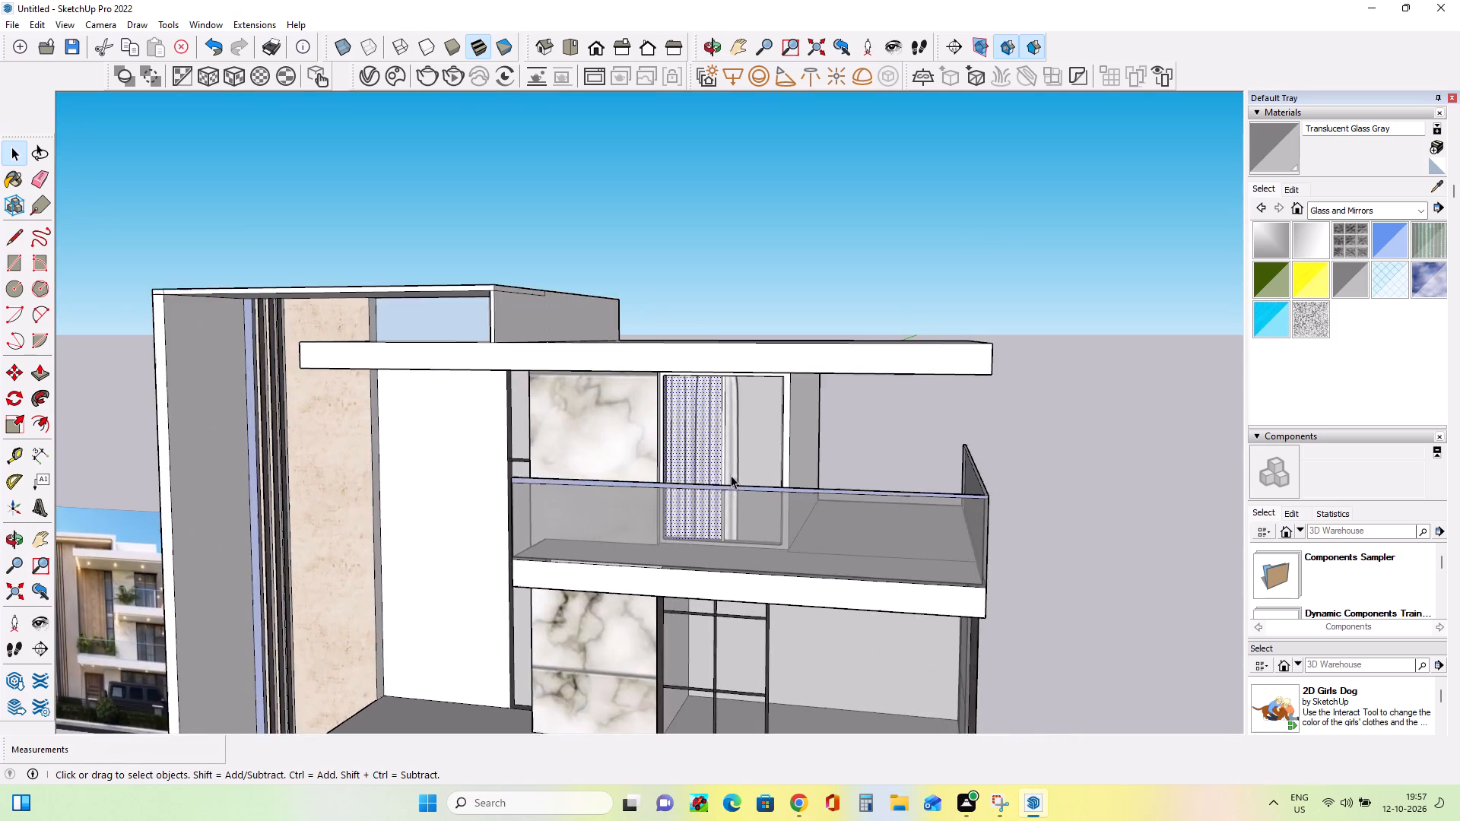
scroll(731, 475, up, 4)
click(725, 462)
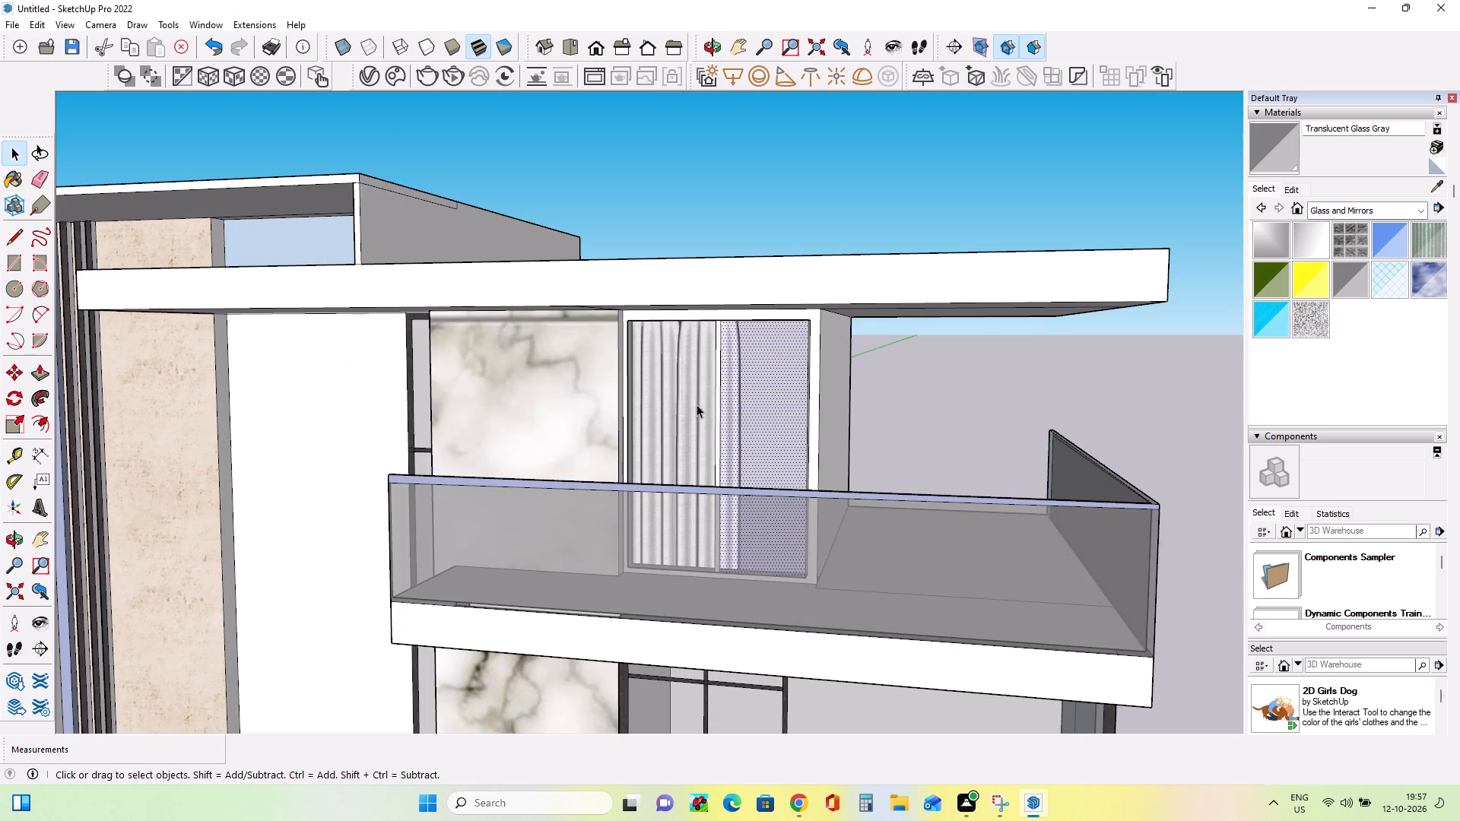
scroll(696, 404, down, 8)
scroll(719, 422, up, 2)
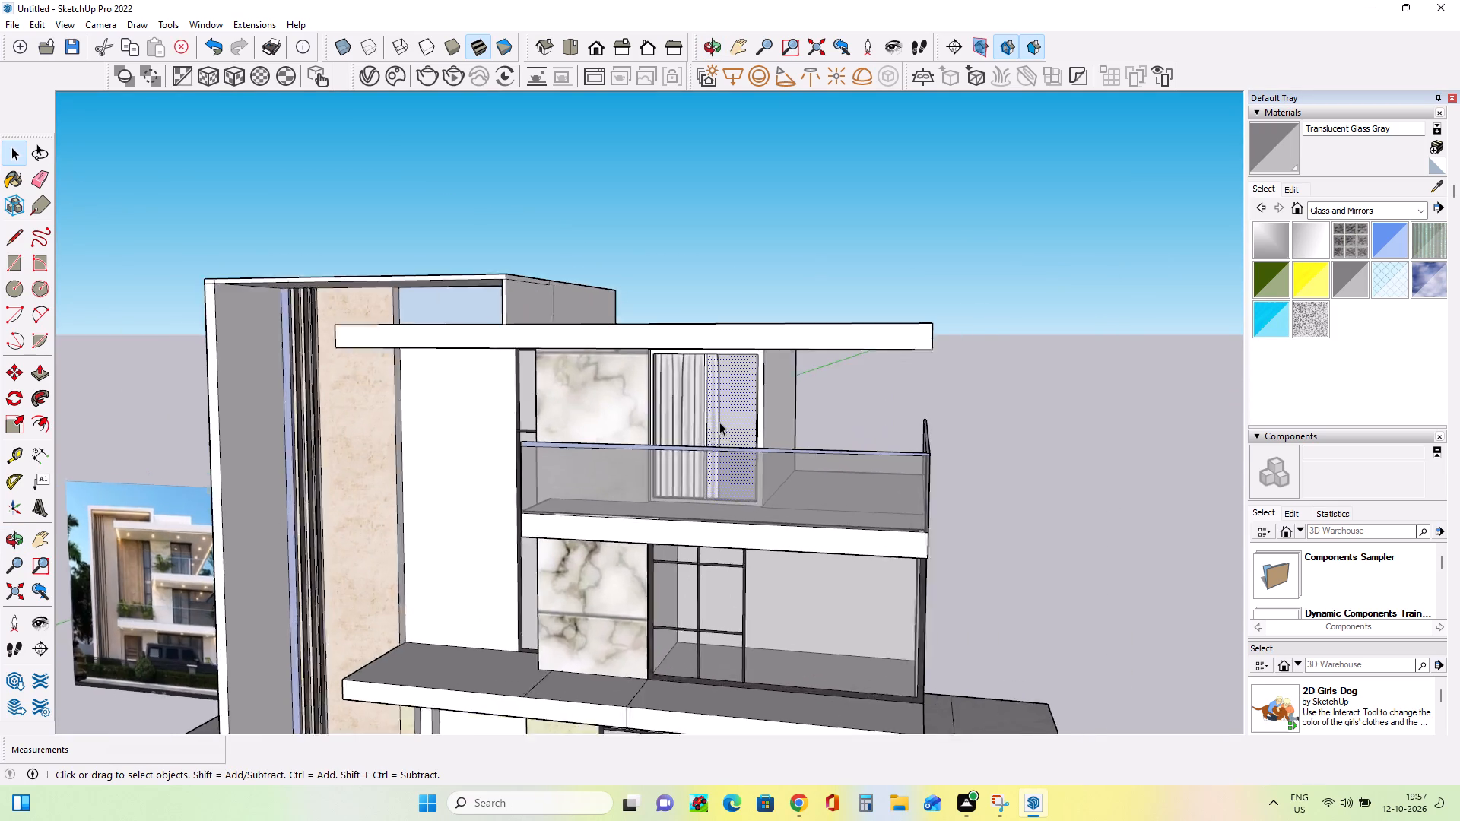
scroll(719, 422, up, 5)
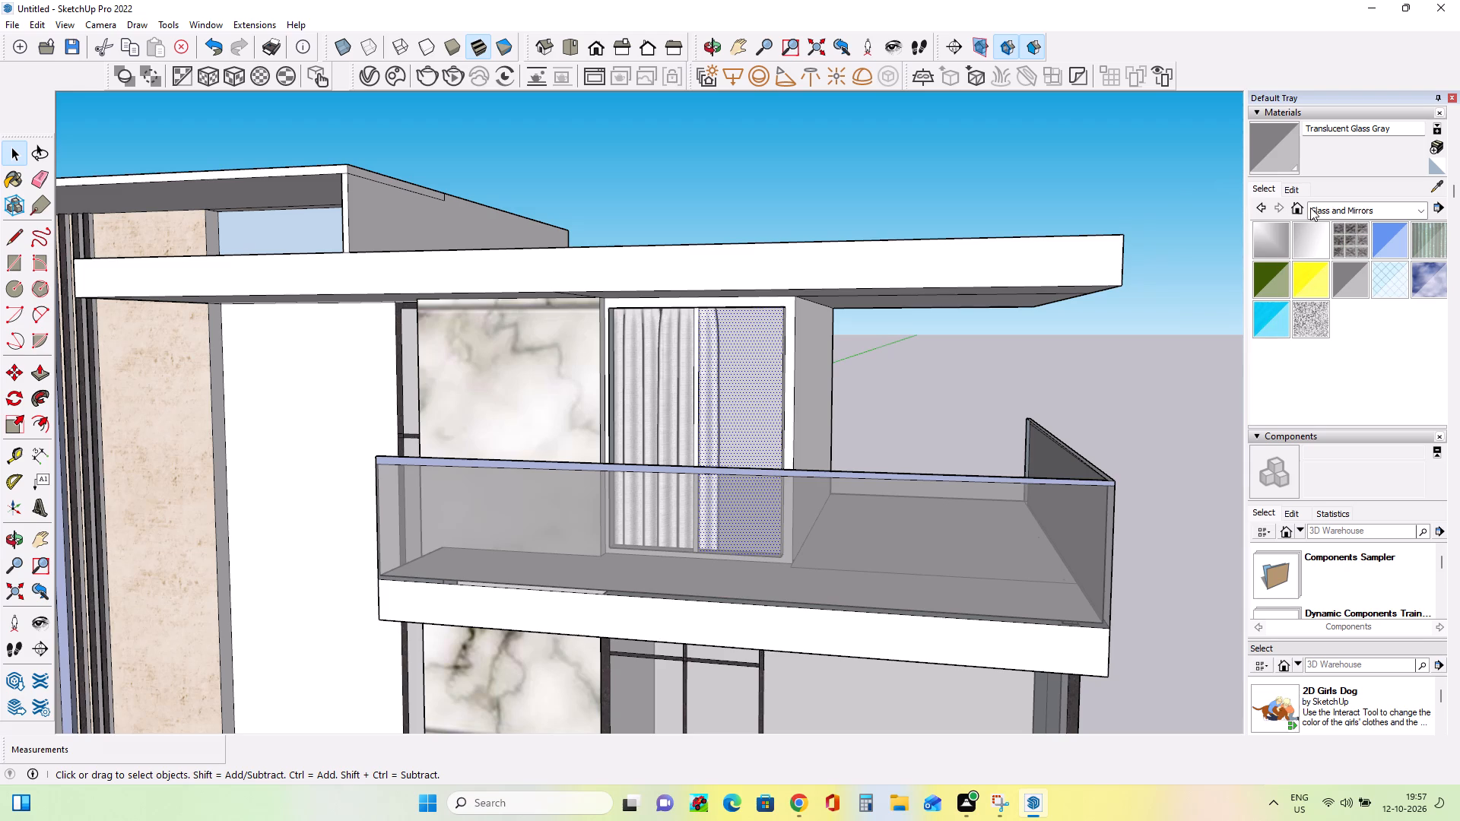
click(1311, 207)
scroll(1346, 247, up, 9)
click(1351, 226)
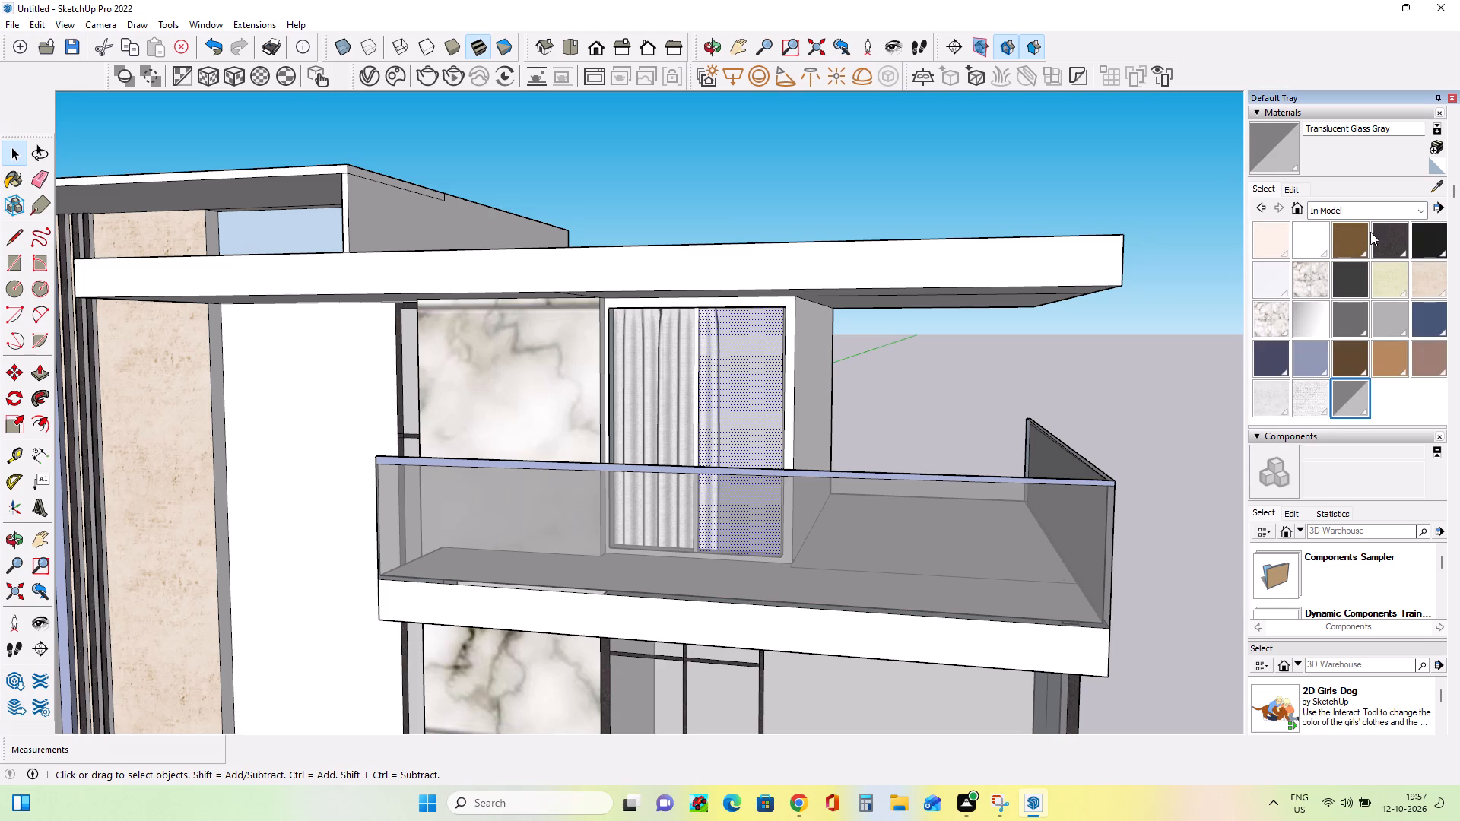
click(1387, 244)
scroll(721, 456, up, 4)
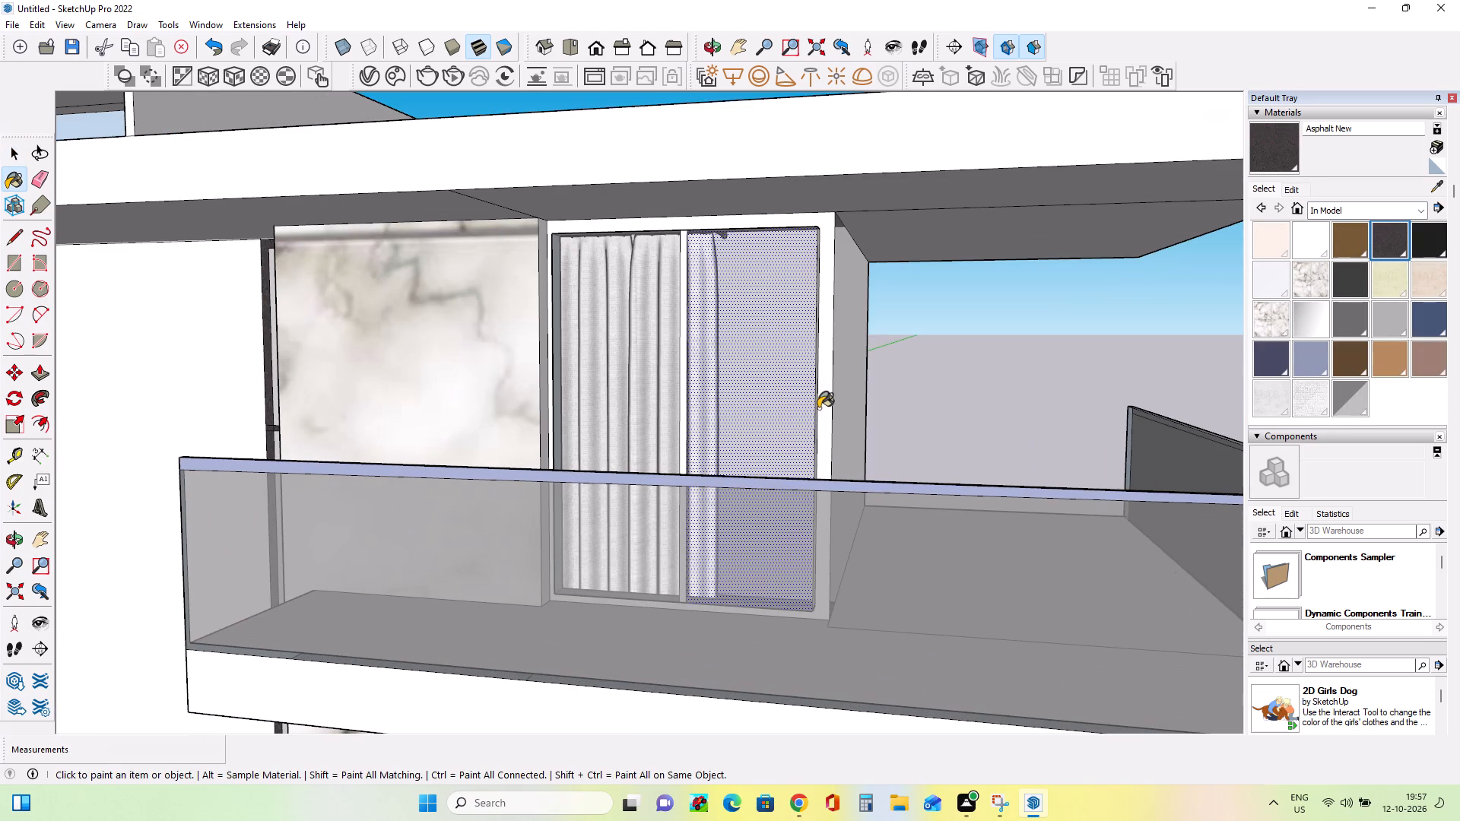
click(822, 405)
Compare the whole facade with the reference image and clear the selection on the top-floor window glass.
scroll(840, 407, down, 2)
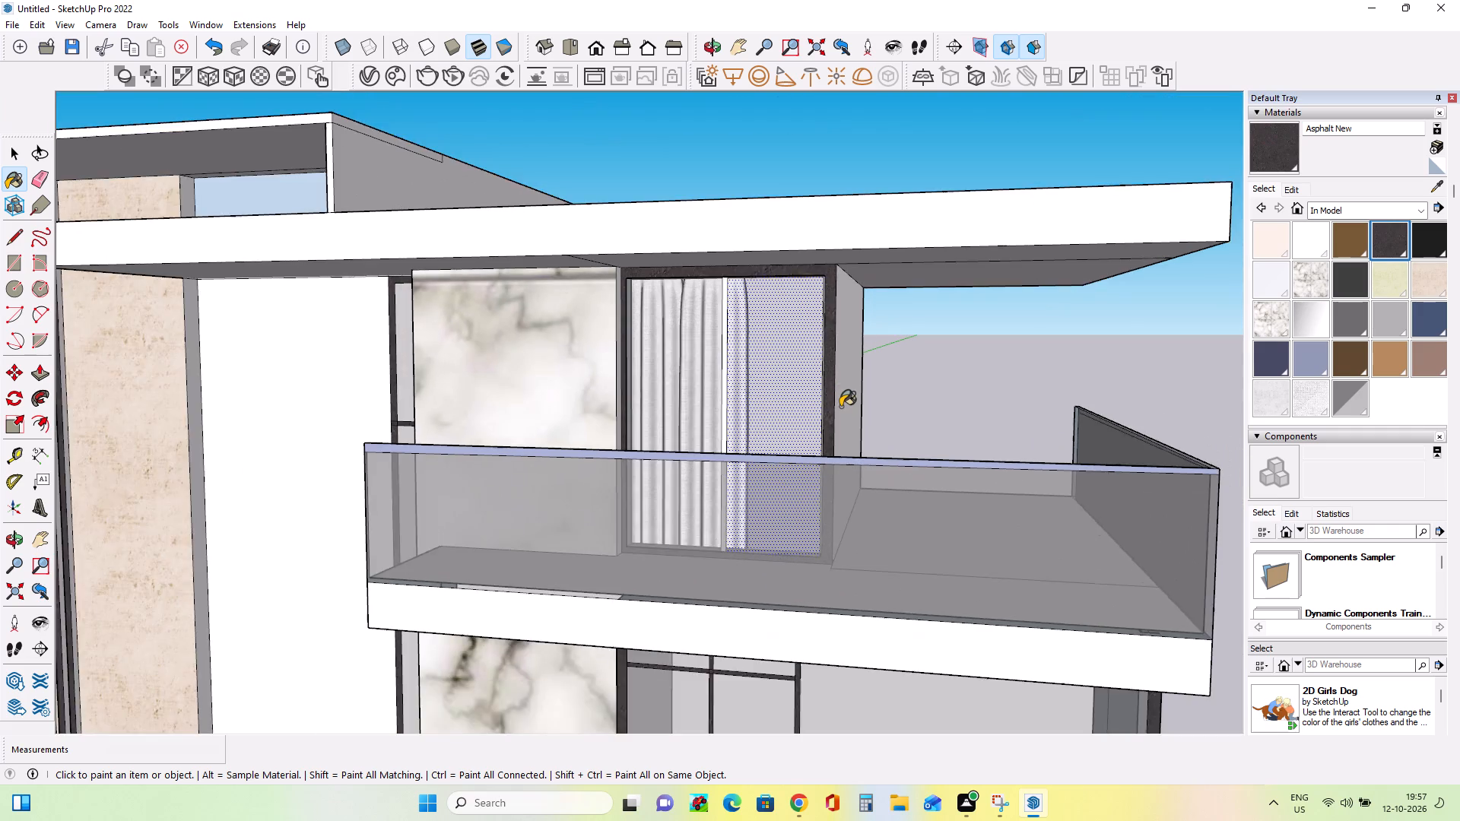
scroll(840, 407, down, 10)
middle_drag(819, 448, 906, 441)
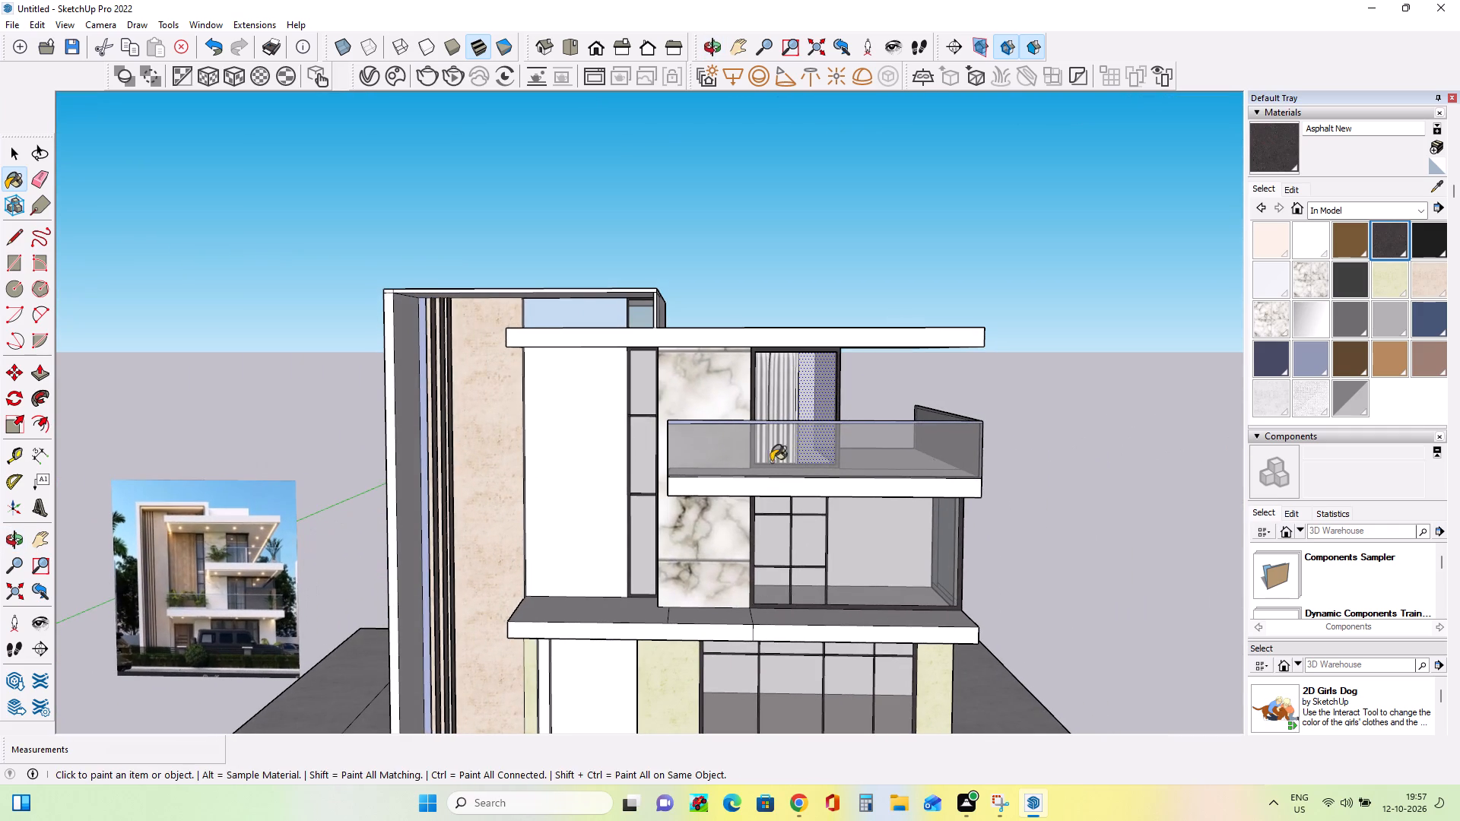
middle_drag(719, 468, 687, 450)
middle_drag(609, 466, 652, 487)
middle_drag(644, 480, 646, 500)
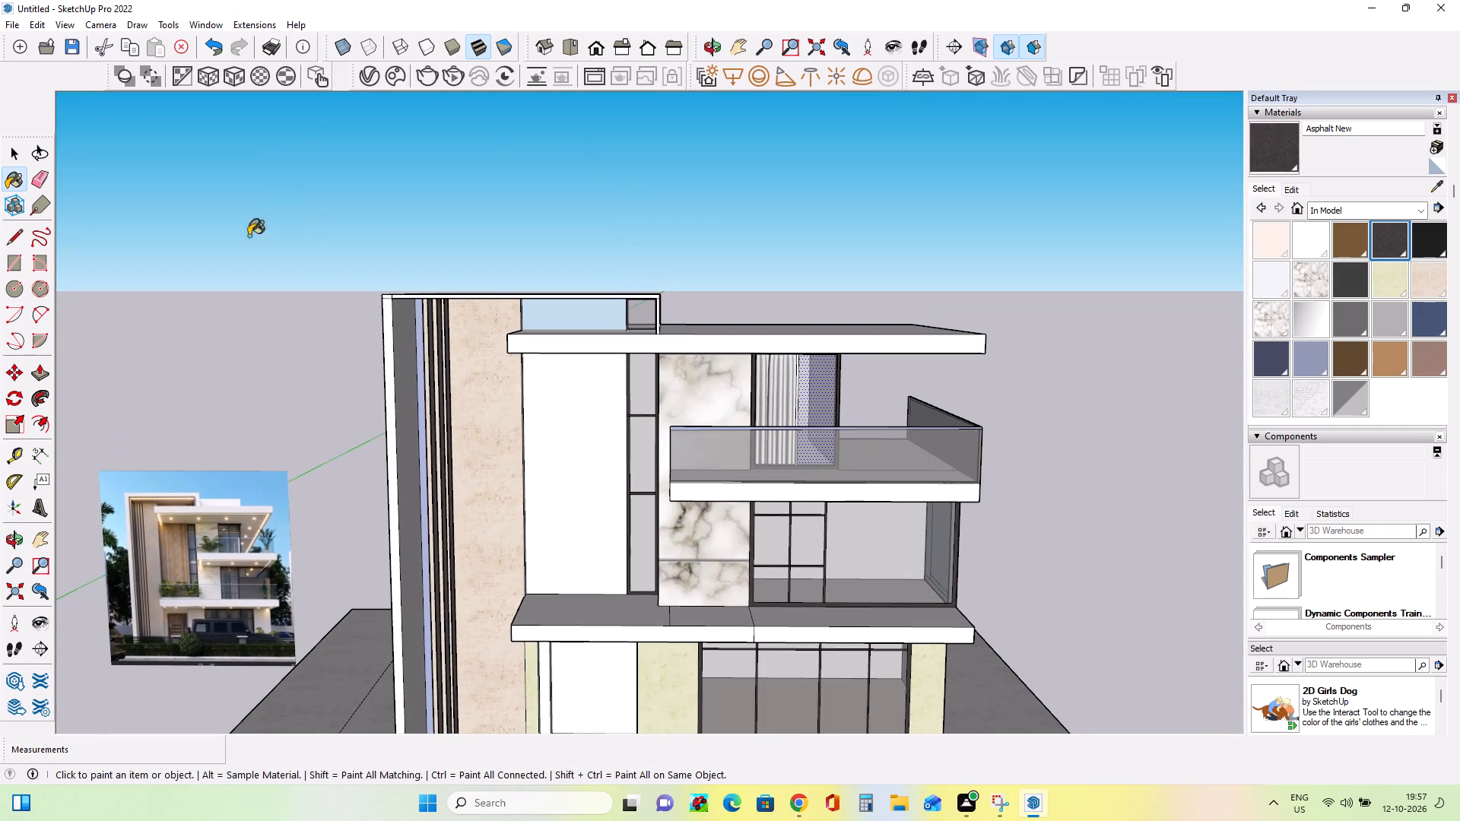
click(8, 150)
click(135, 165)
Import the Tenda curtain model from Downloads and place it in the open space beside the house.
middle_drag(797, 582, 782, 538)
scroll(775, 537, down, 3)
click(8, 20)
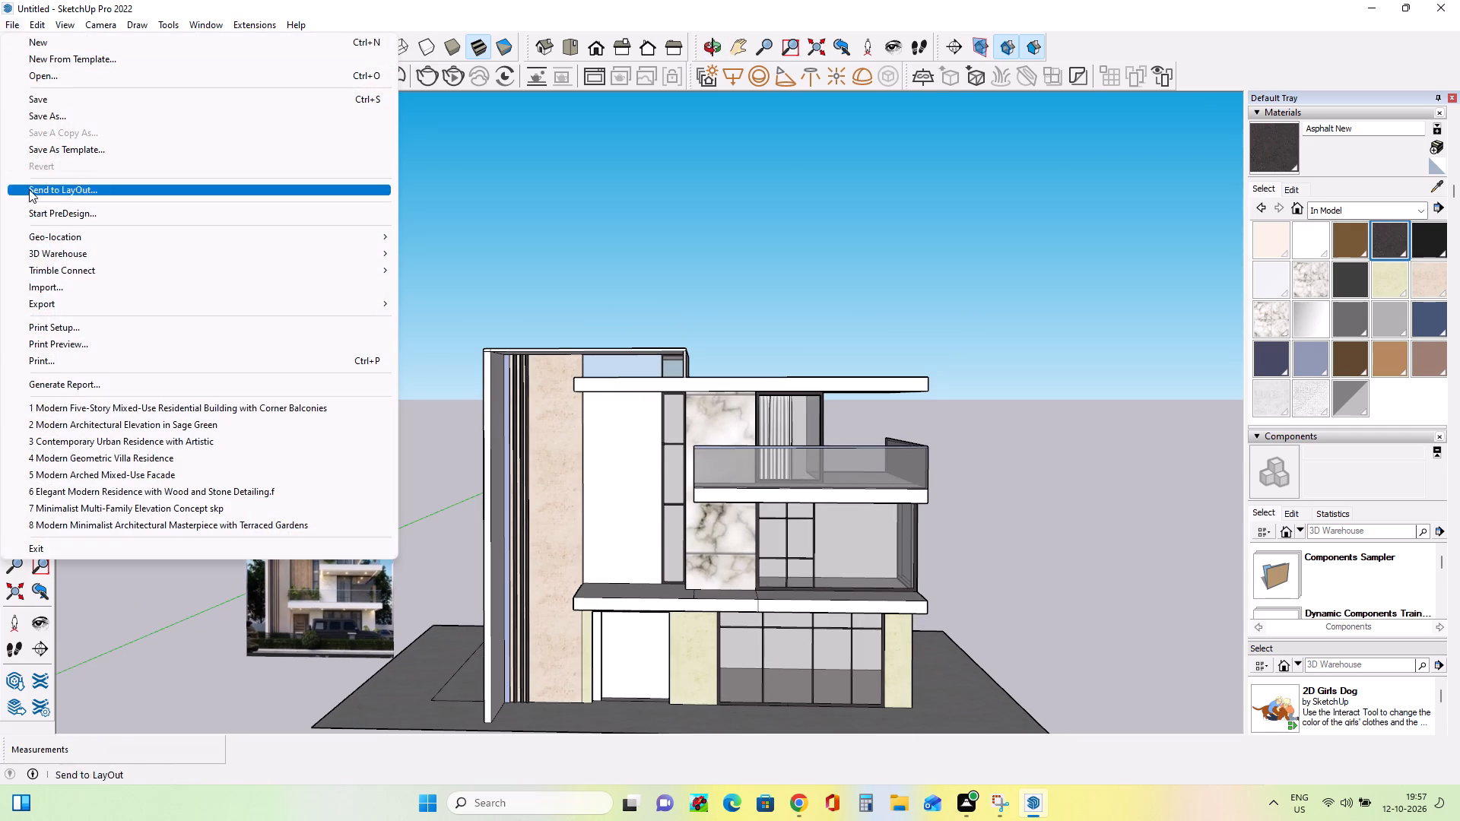
click(44, 286)
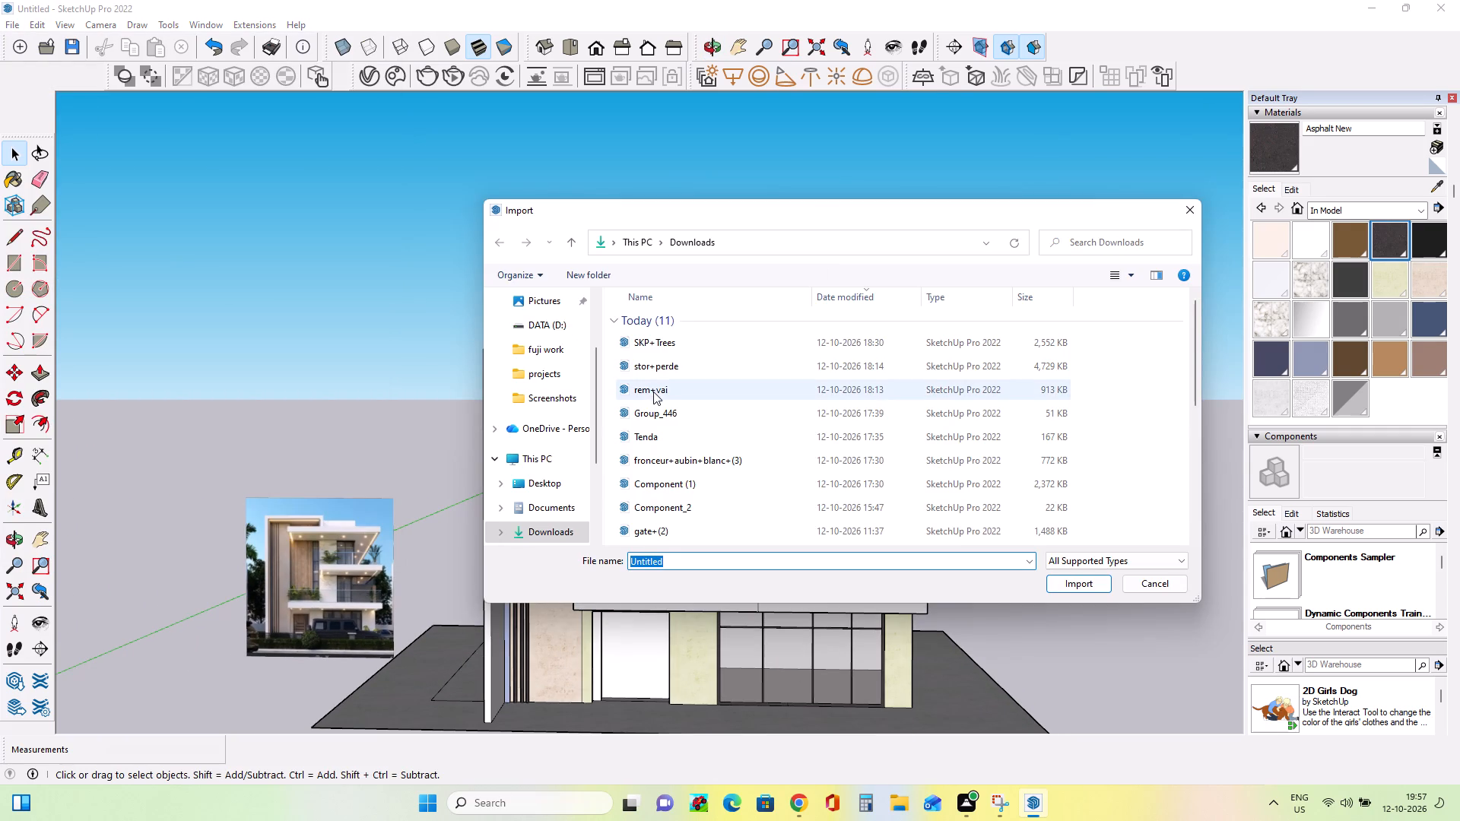
click(654, 441)
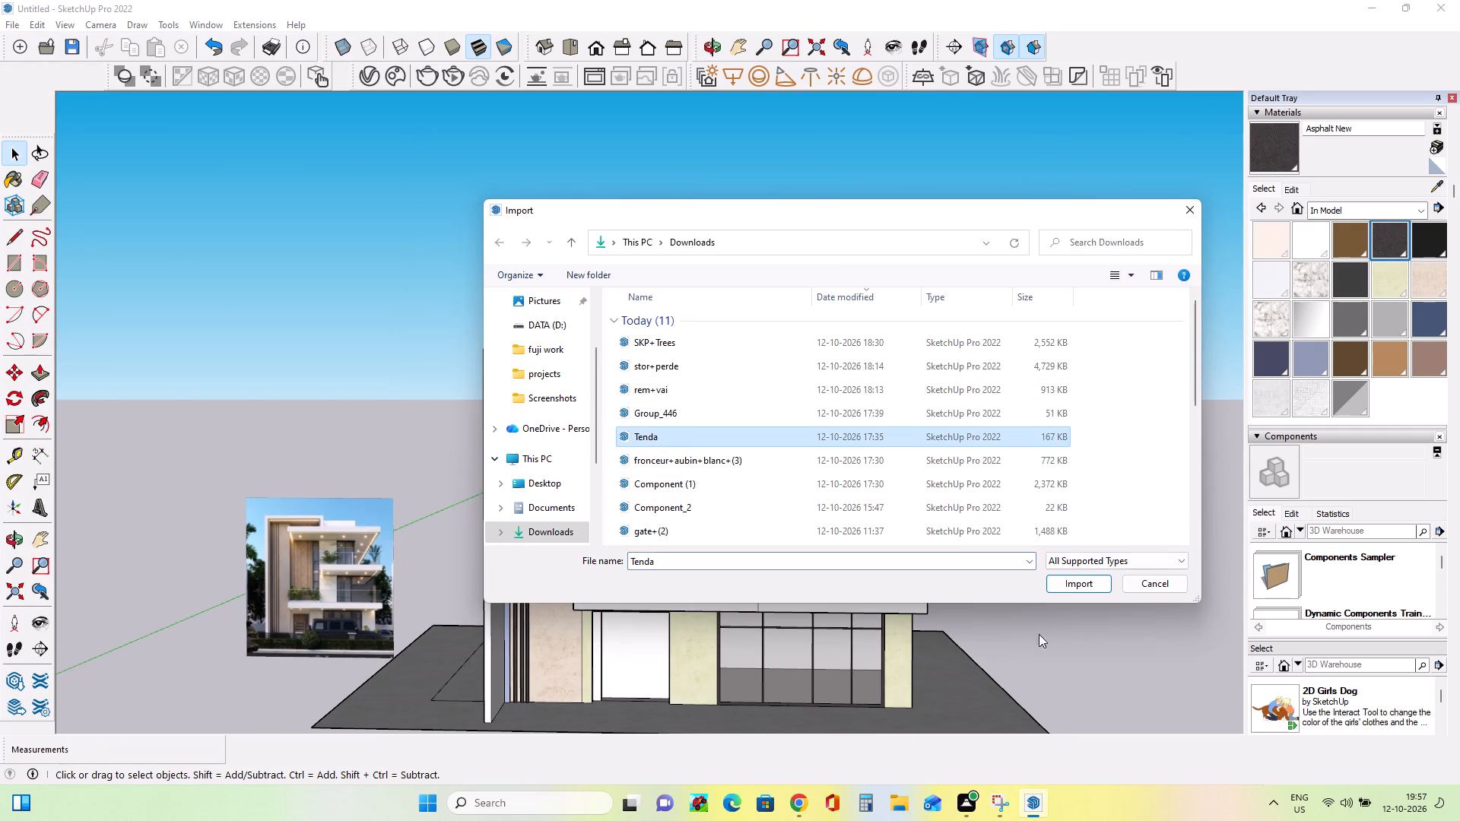
click(1060, 587)
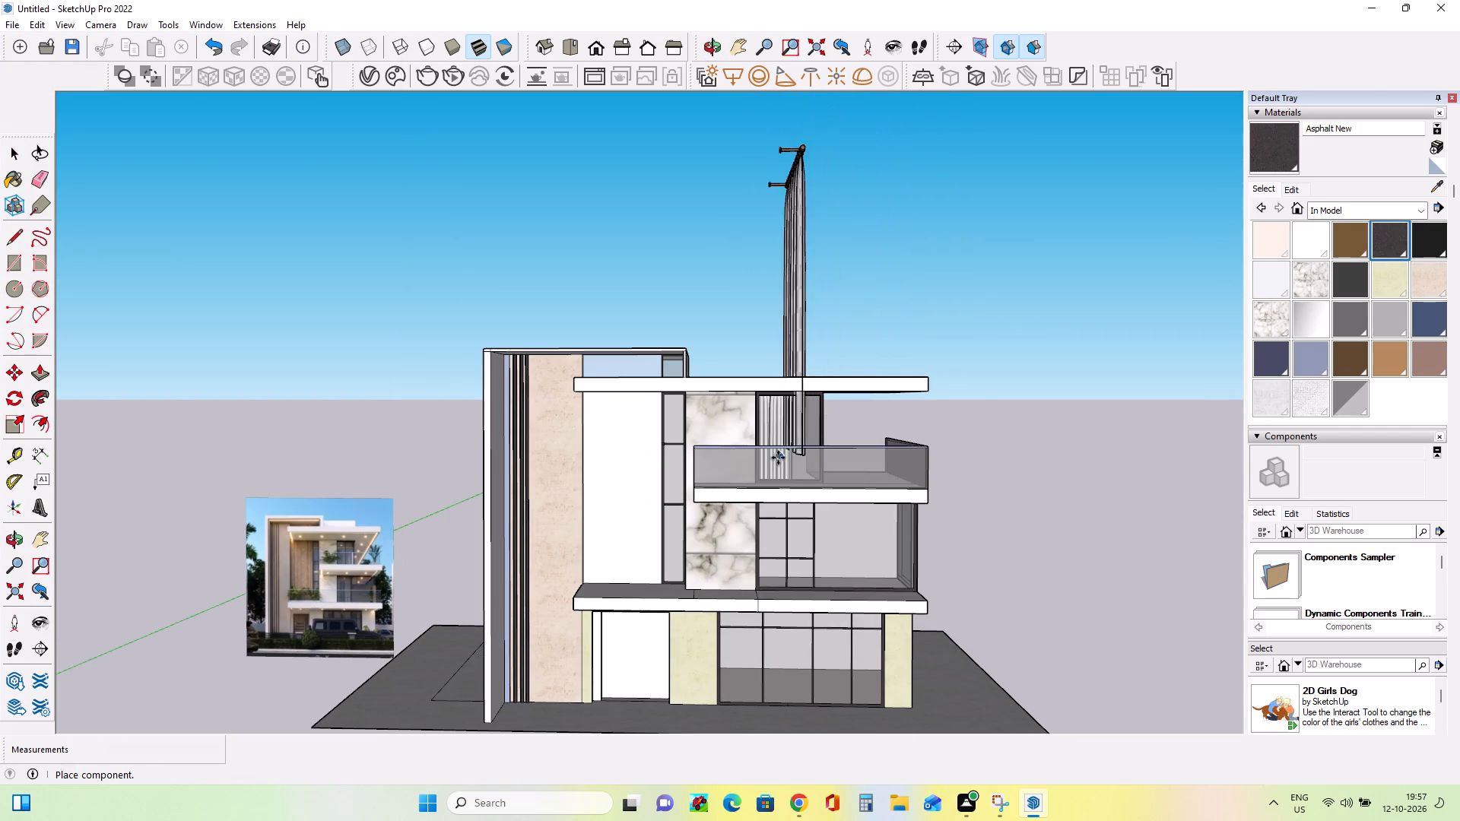
scroll(777, 433, down, 10)
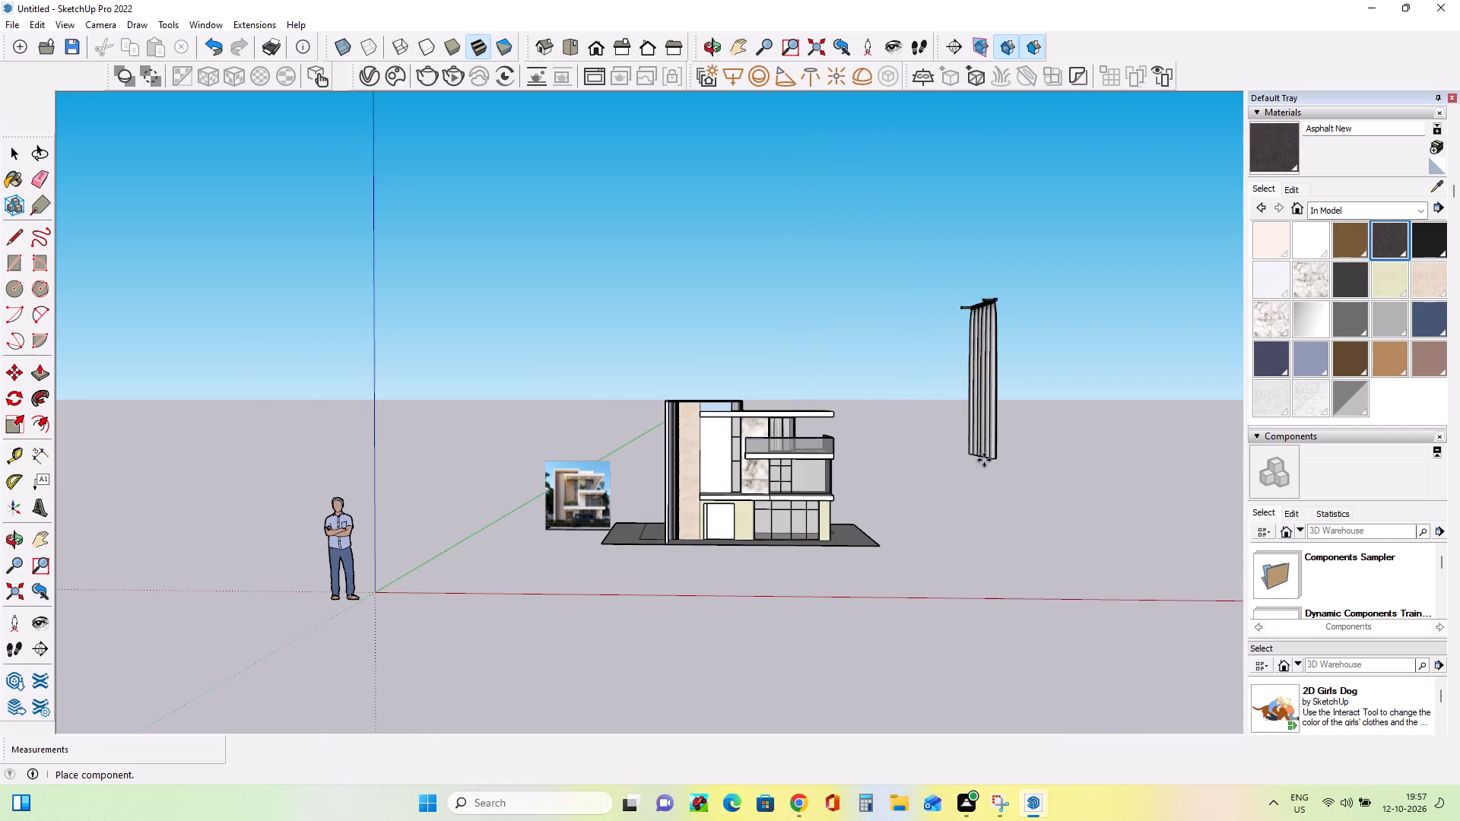
click(984, 460)
Rotate the new curtain about 98.6 degrees around the vertical axis so it faces the front like the facade.
click(12, 400)
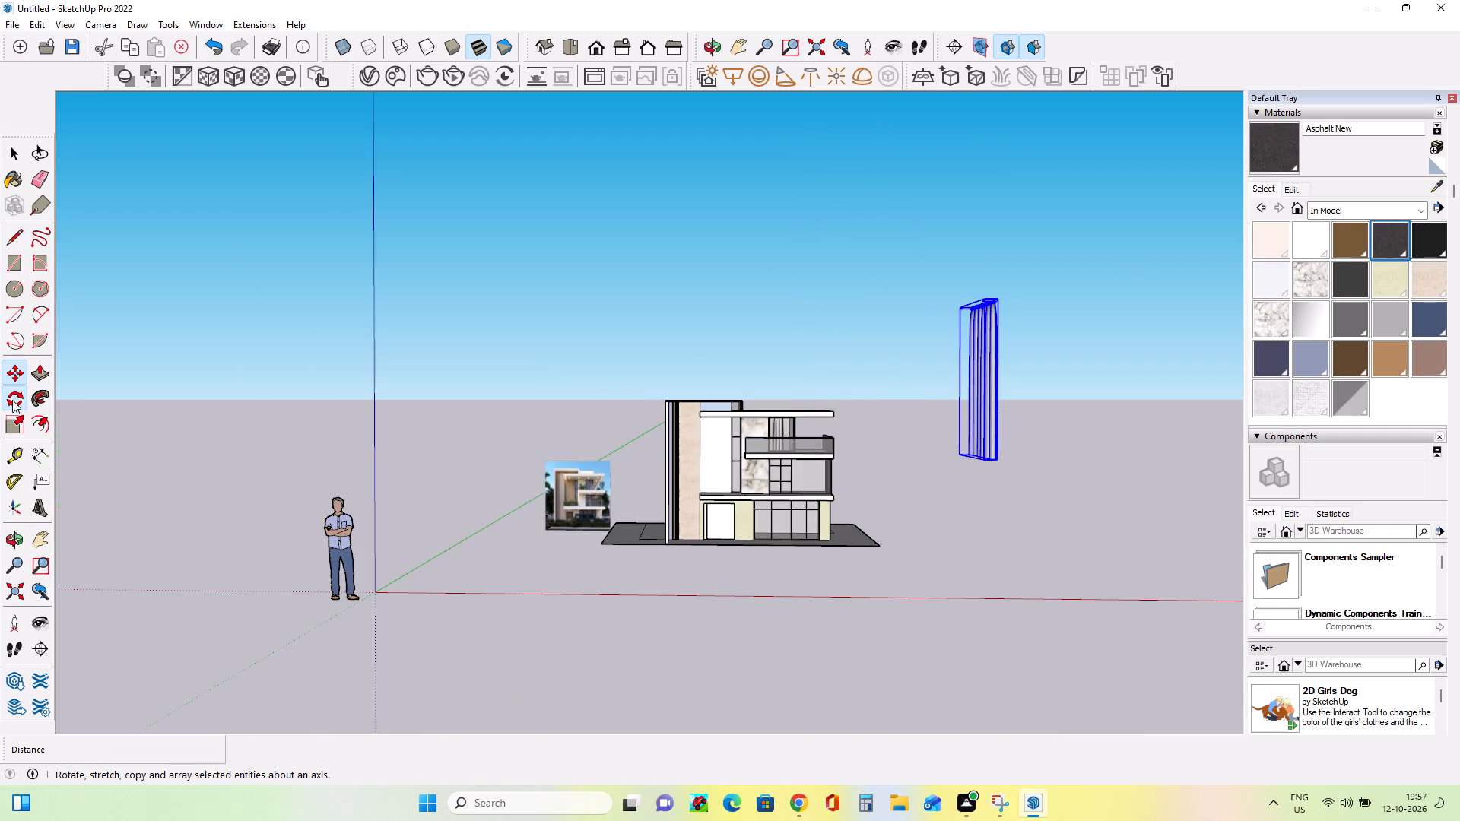
middle_drag(1021, 553, 1078, 727)
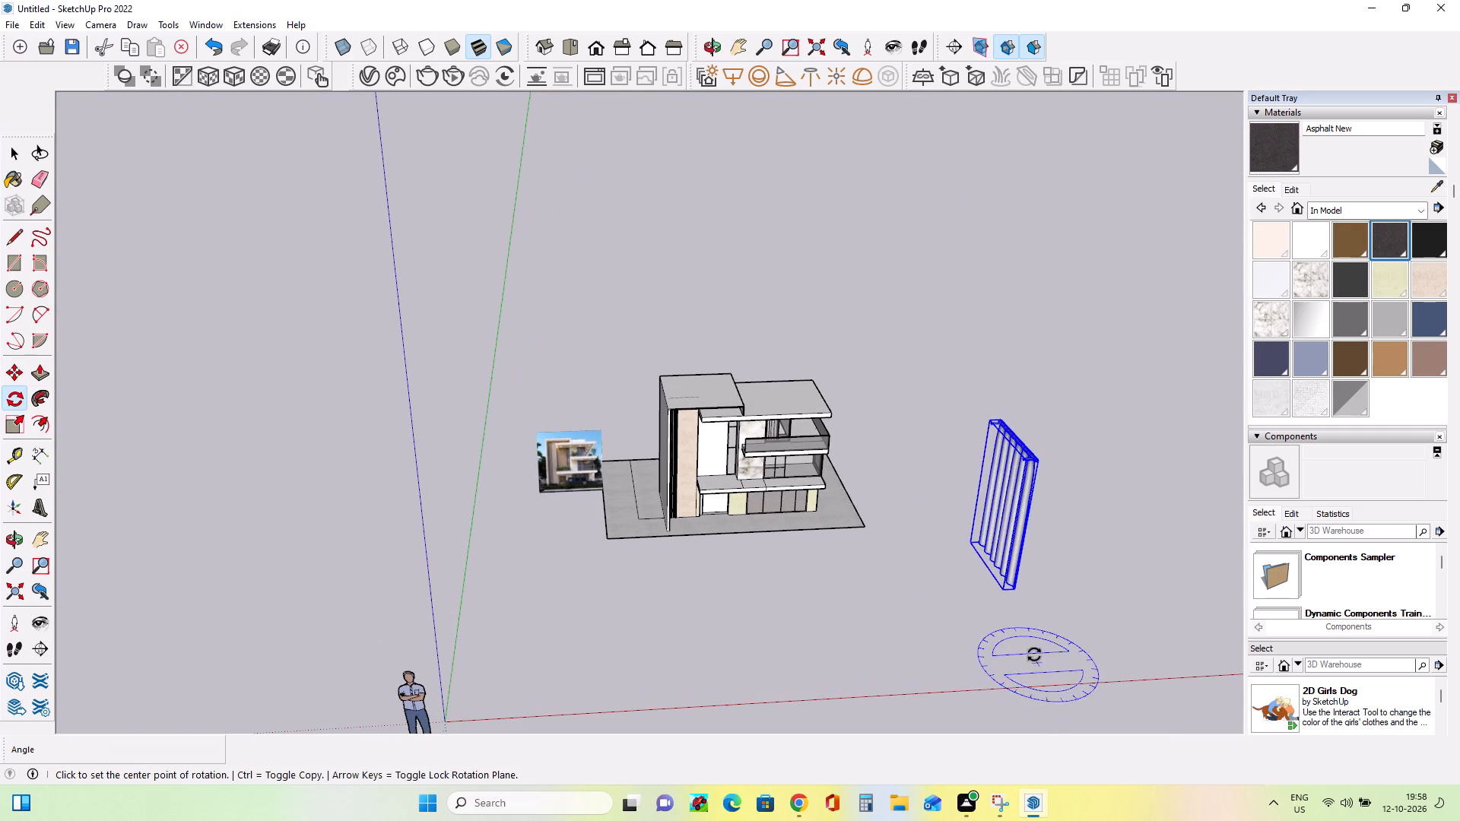
click(1034, 649)
click(880, 665)
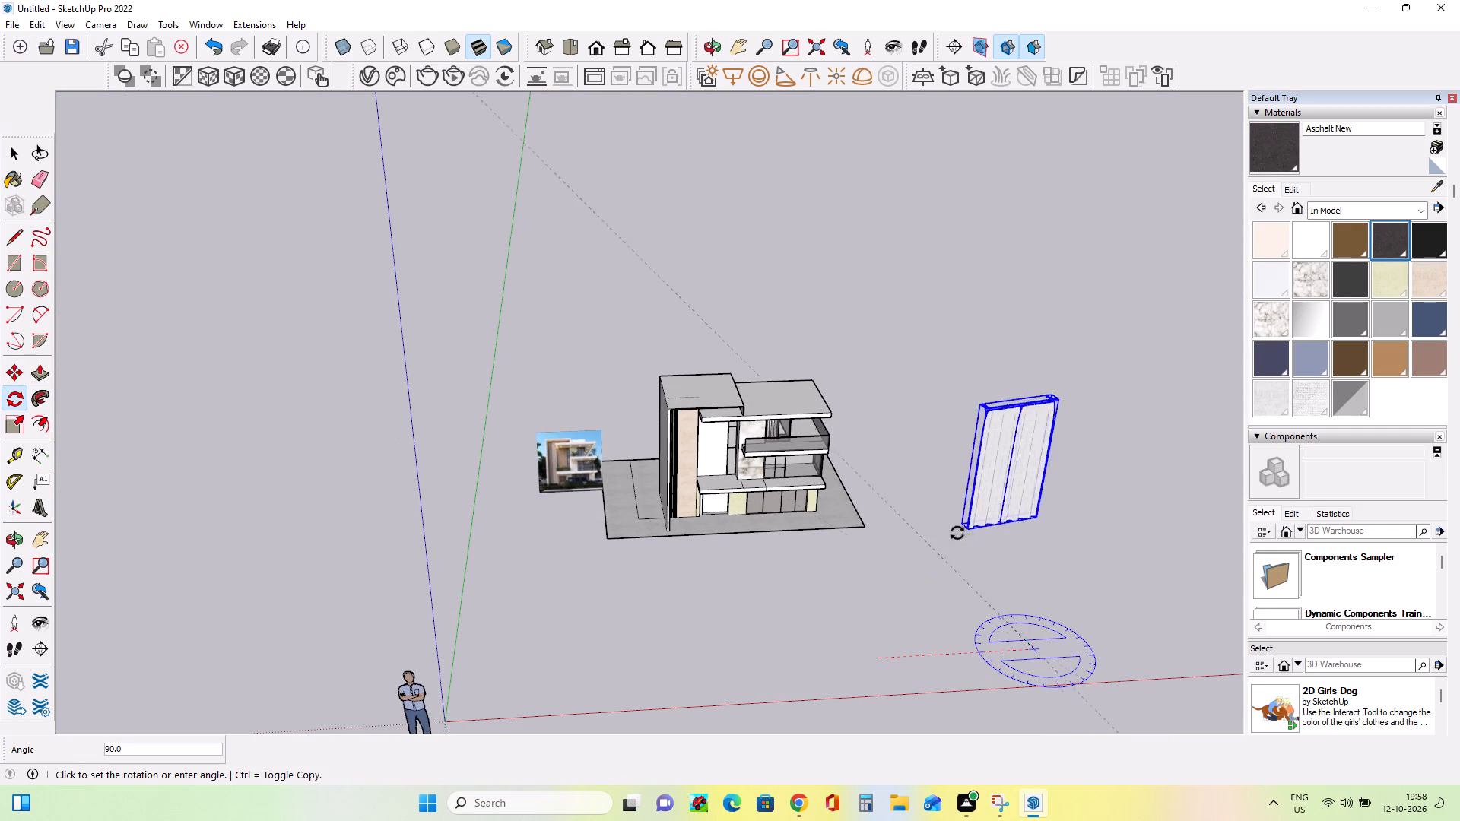
click(977, 519)
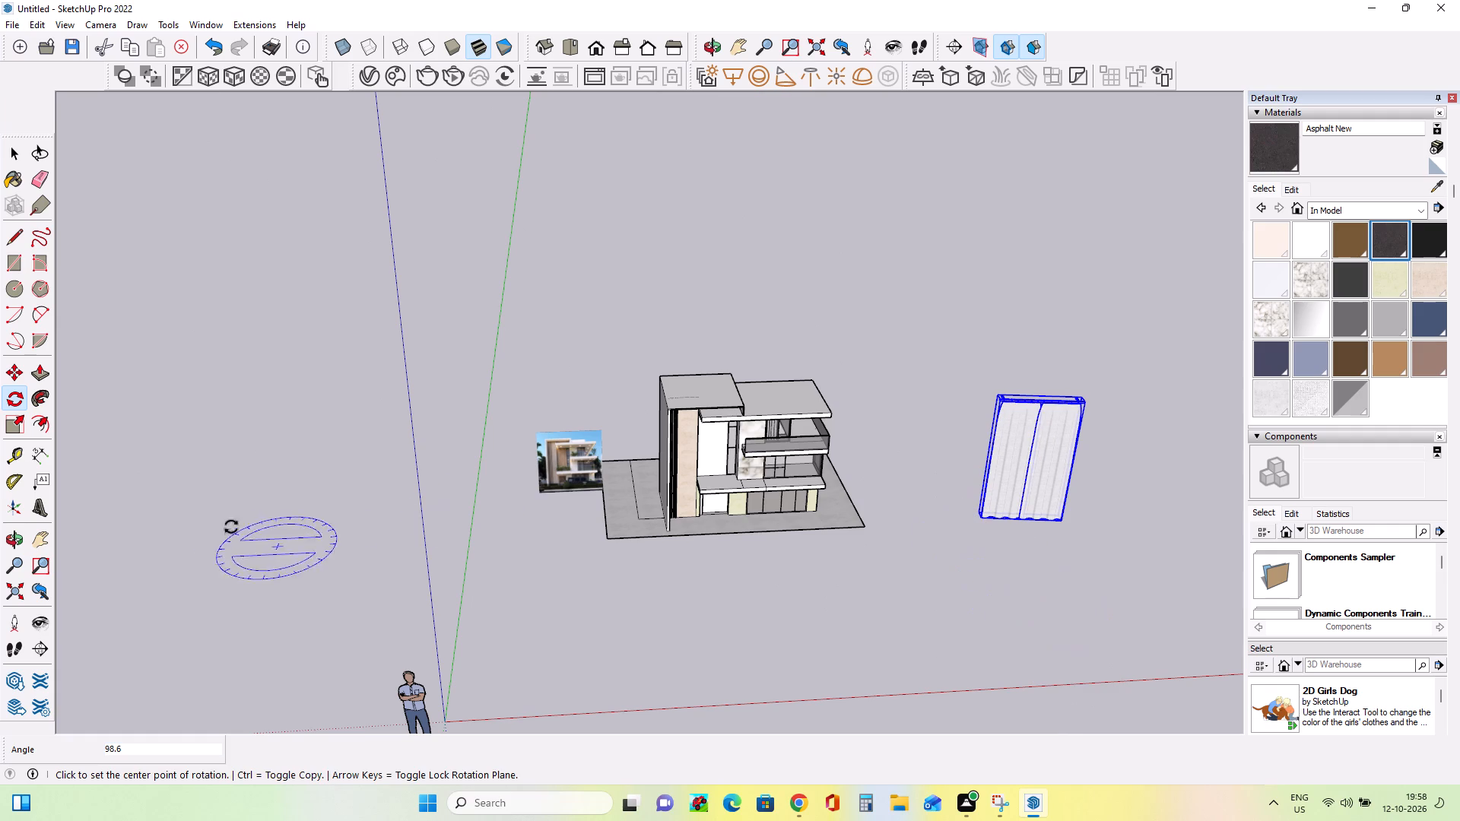
Scale the new curtain uniformly to a factor of 0.50 from its top corner.
click(5, 425)
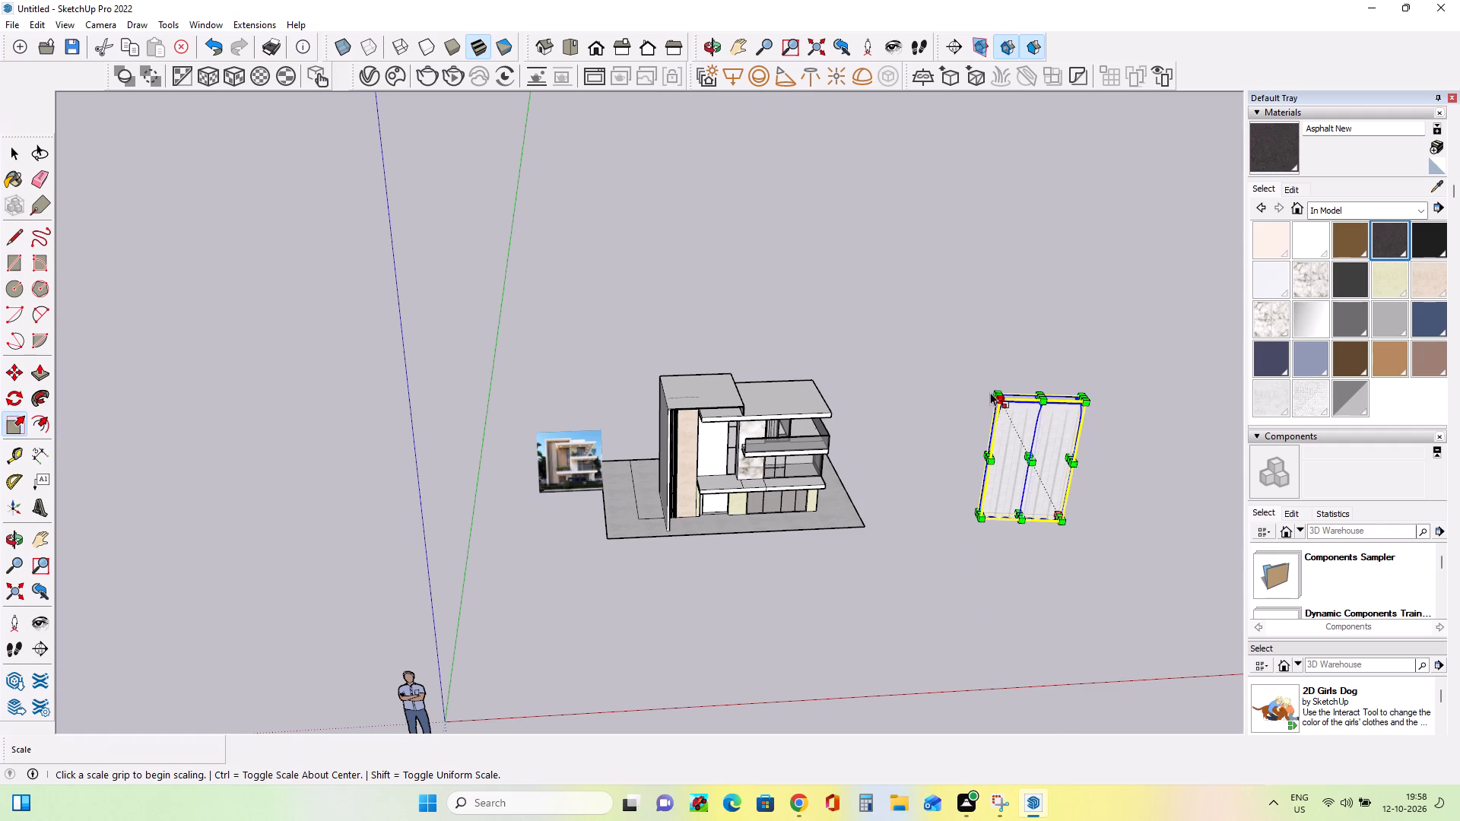
click(994, 392)
click(1060, 446)
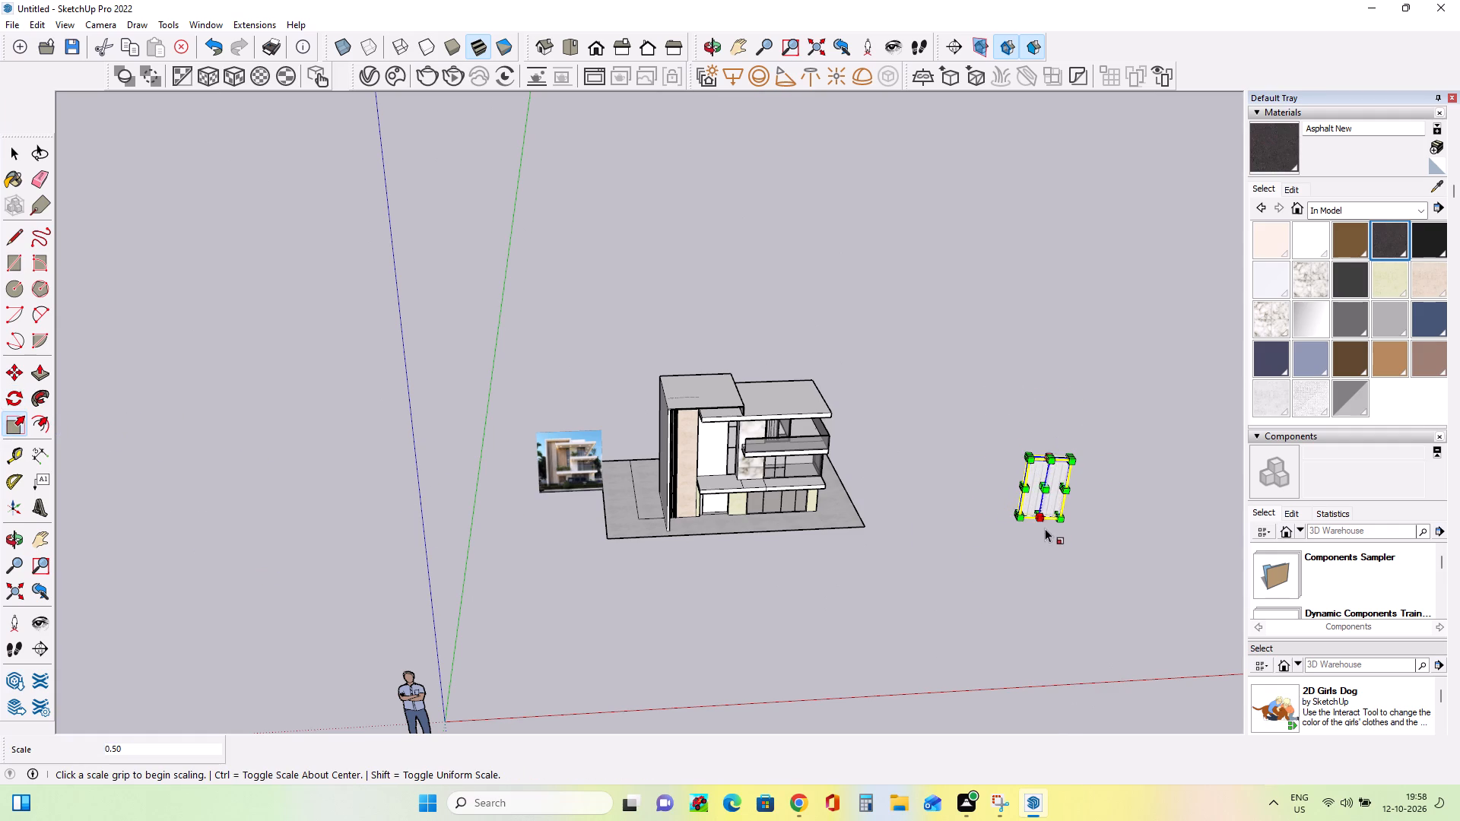
Narrow the new curtain along the green axis and lengthen it downward along the blue axis into a tall strip.
scroll(1038, 520, up, 13)
middle_drag(1039, 509, 1059, 528)
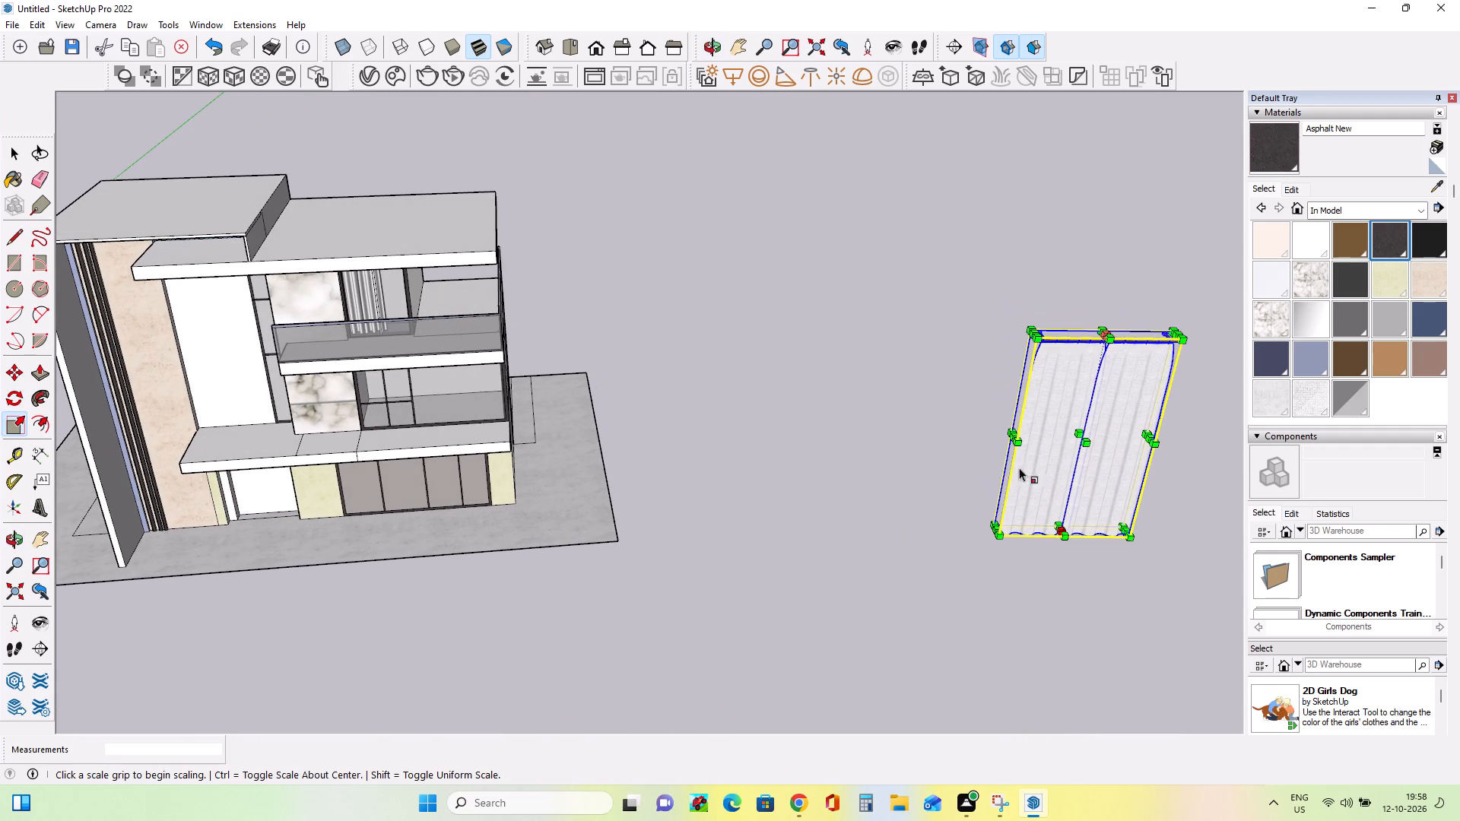
click(1009, 434)
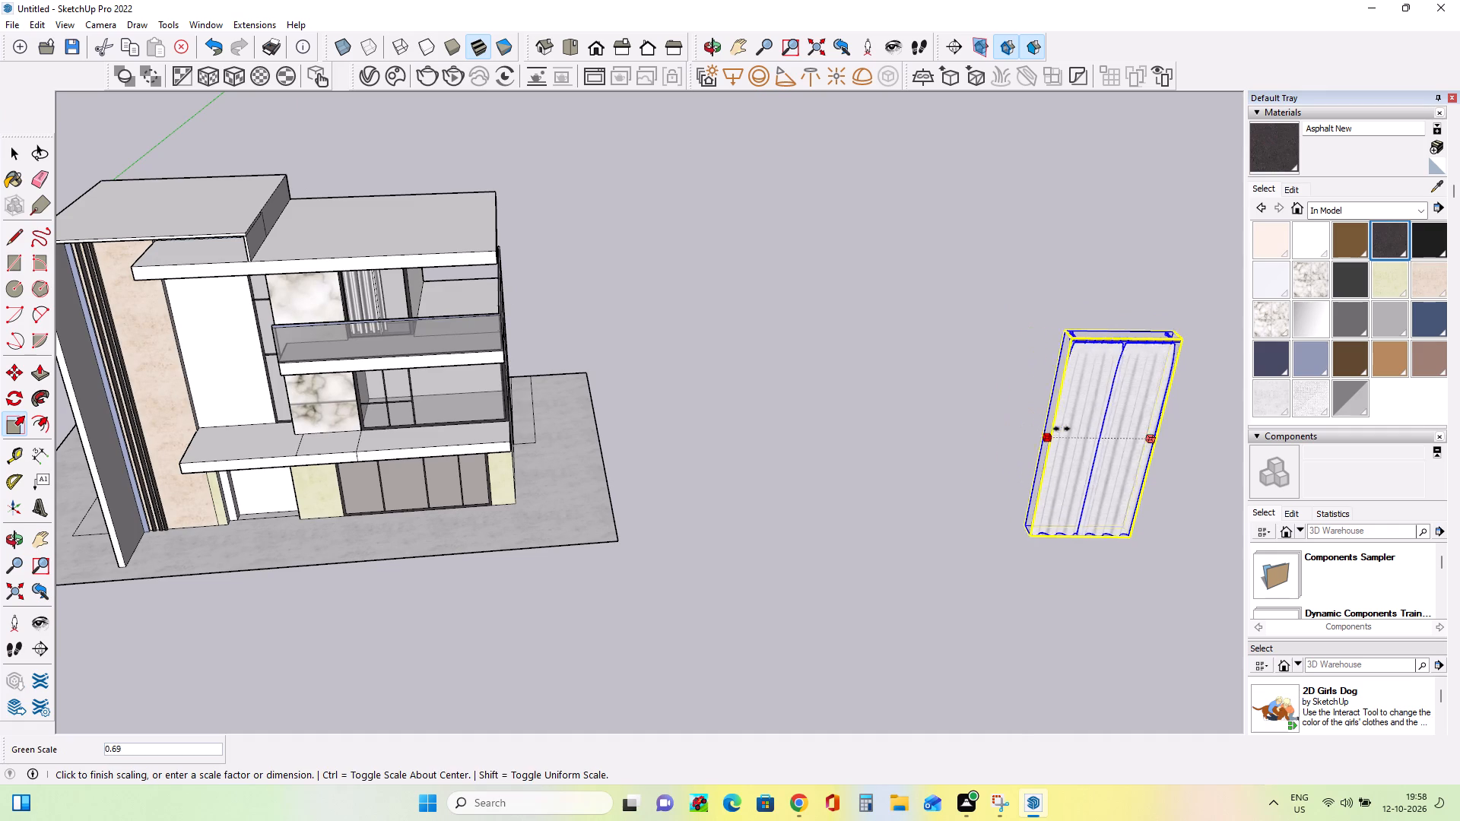
click(1091, 429)
middle_drag(1149, 531, 1144, 459)
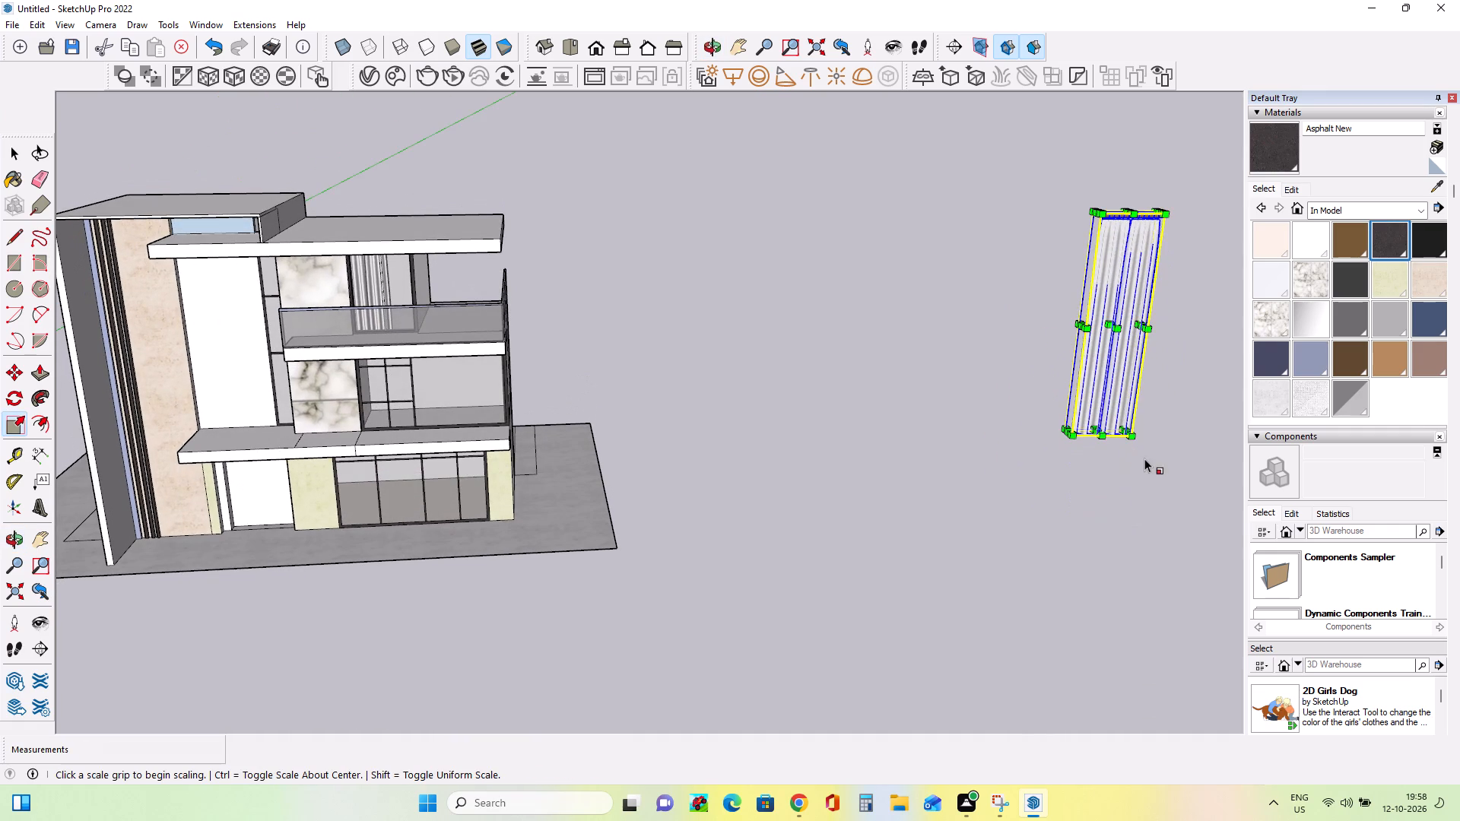
click(1099, 425)
click(1087, 490)
middle_click(1085, 493)
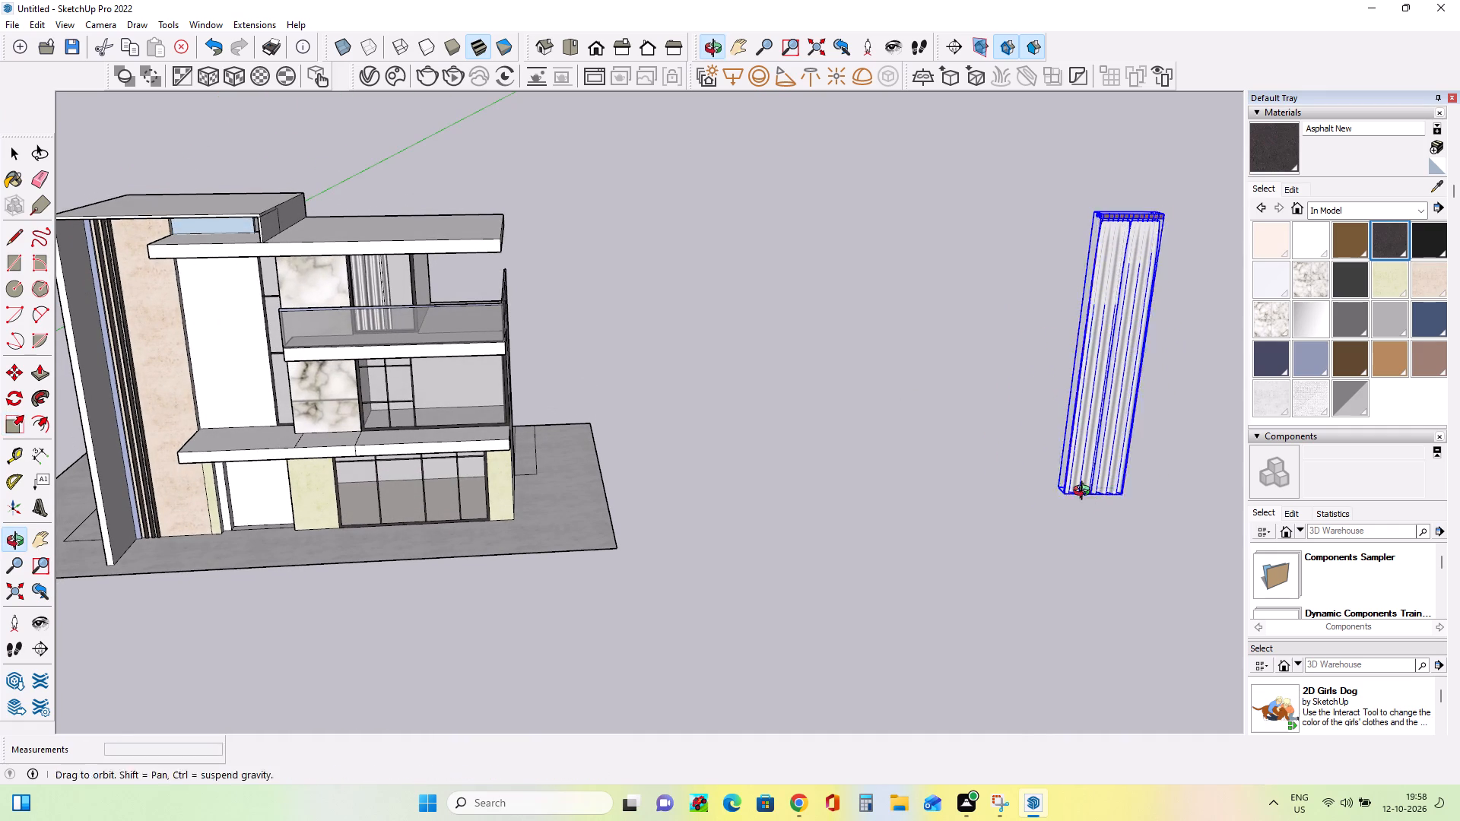
middle_drag(1099, 536, 1144, 483)
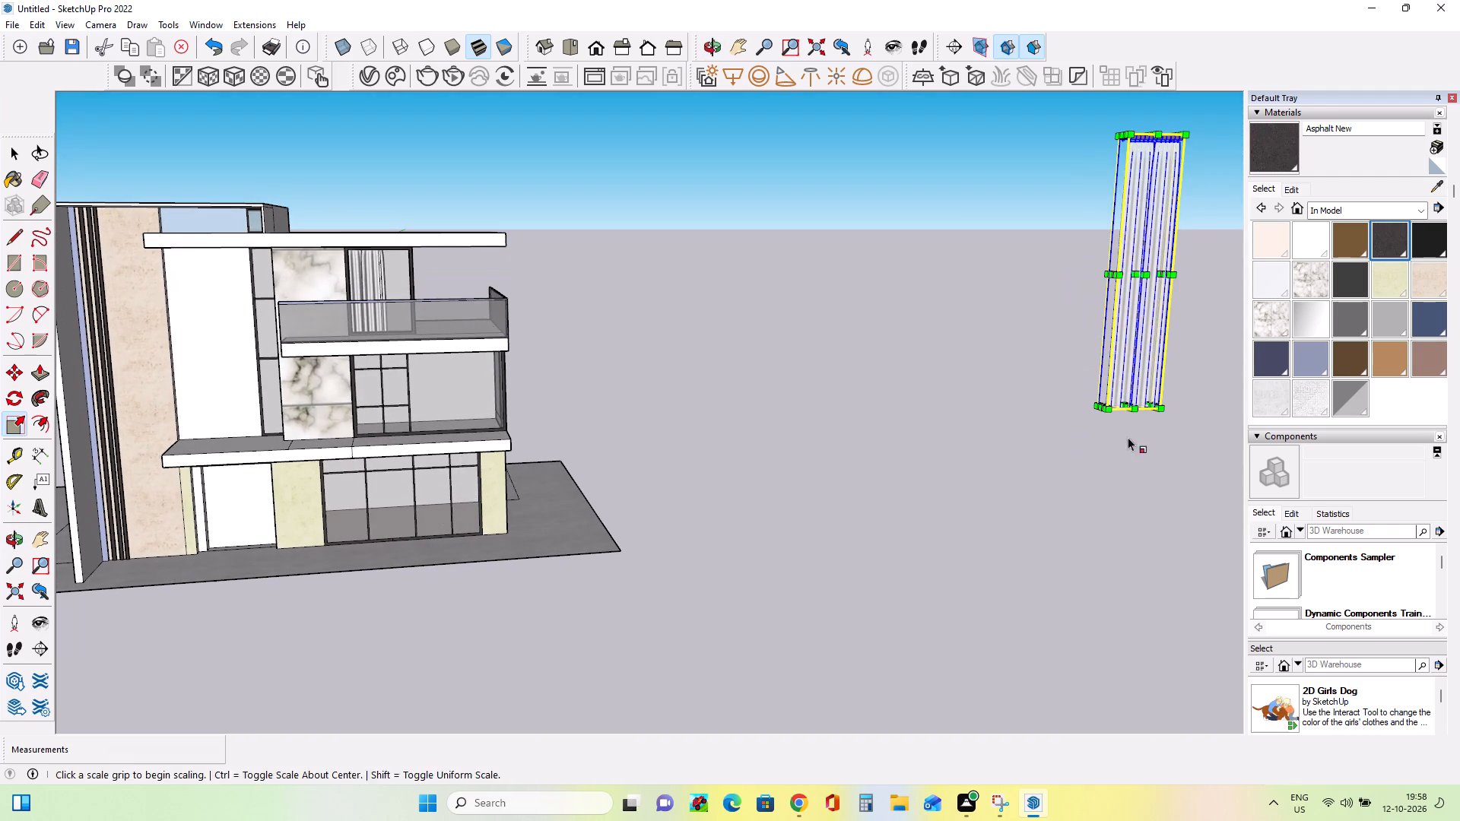
Move the new curtain by its top corner from the open space across toward the house's front facade.
click(13, 375)
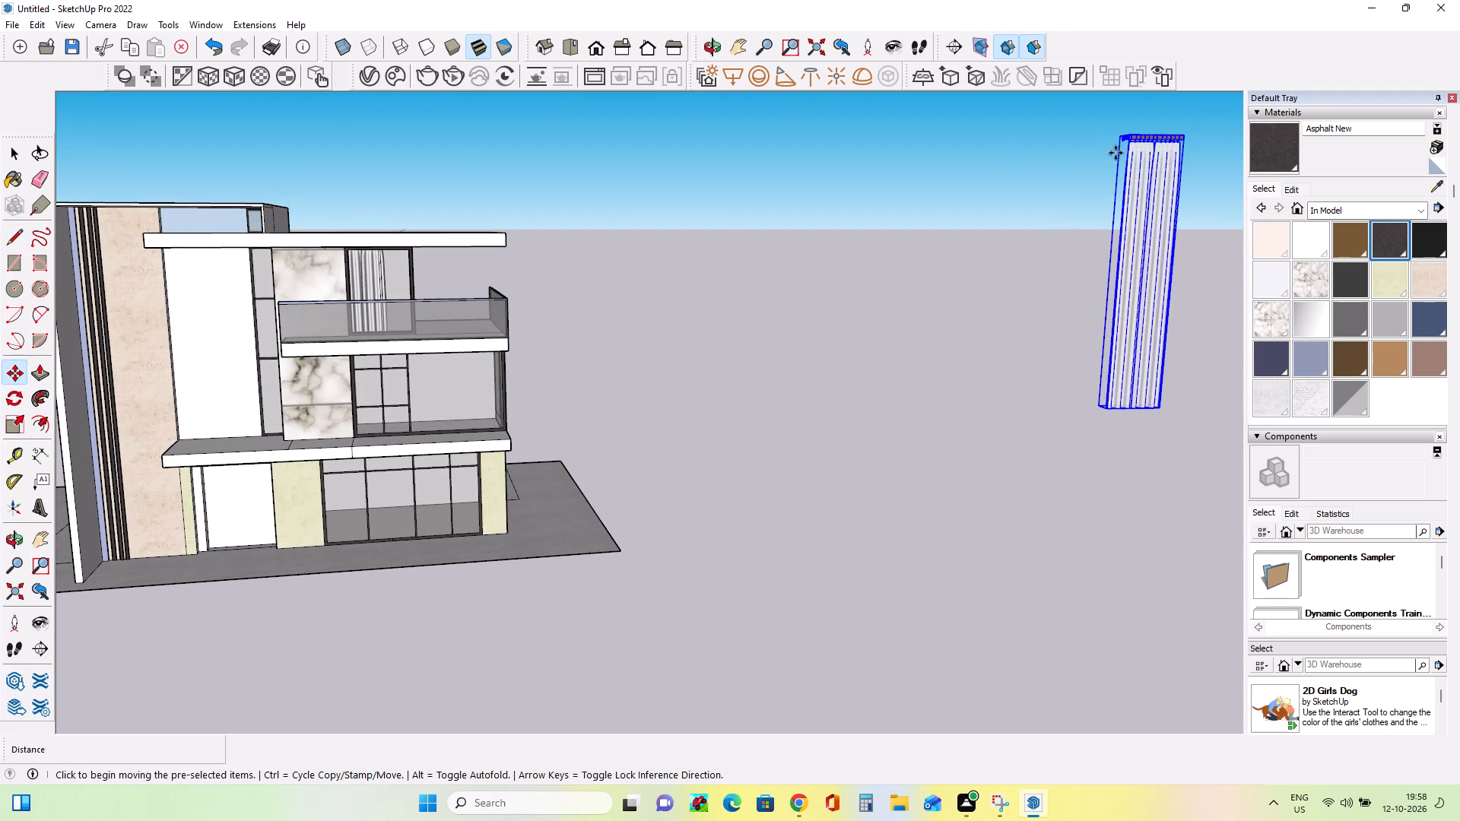
click(1125, 139)
middle_drag(215, 270, 390, 186)
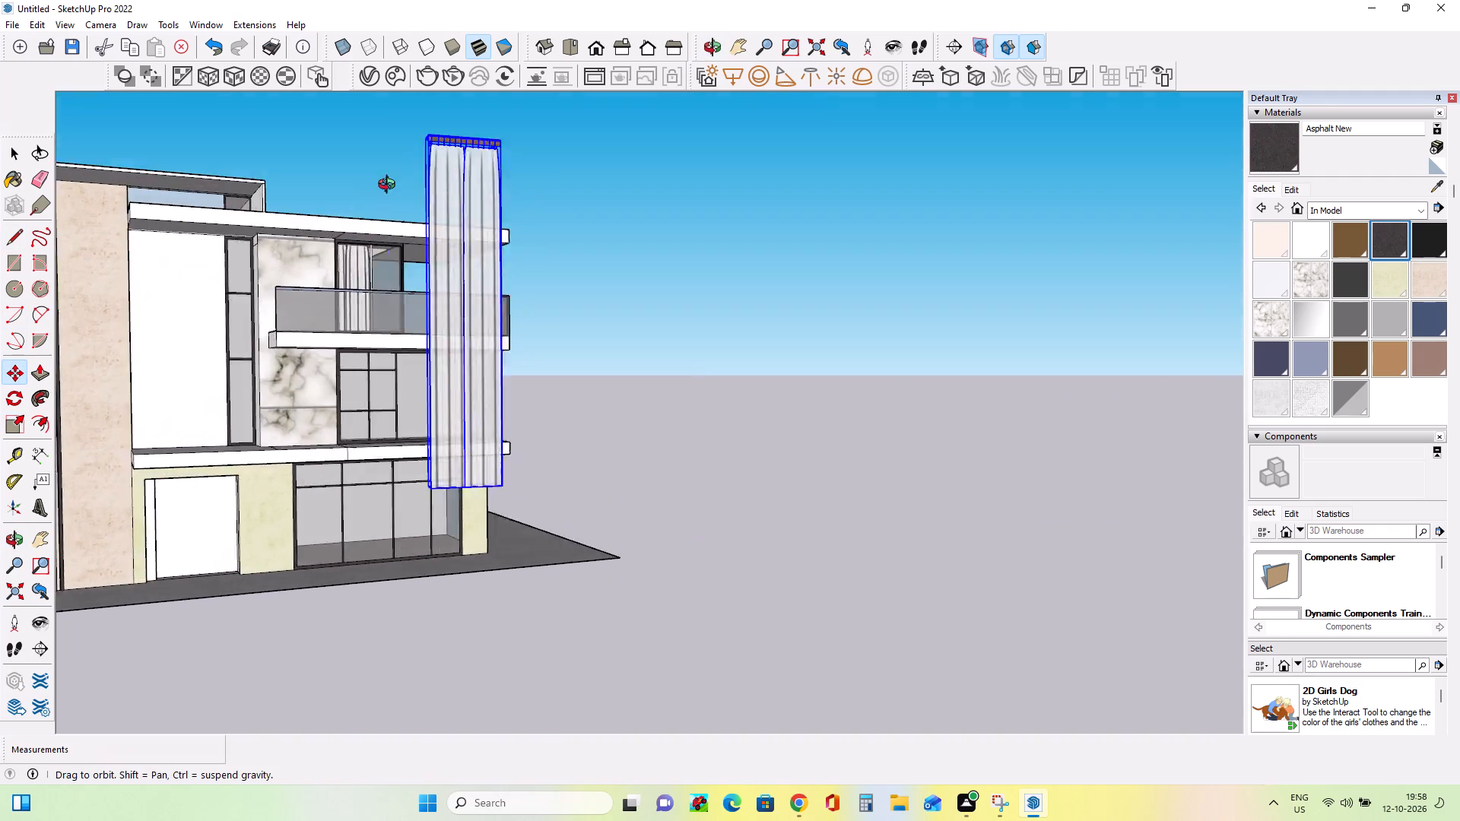
middle_drag(390, 186, 427, 174)
middle_drag(244, 175, 274, 372)
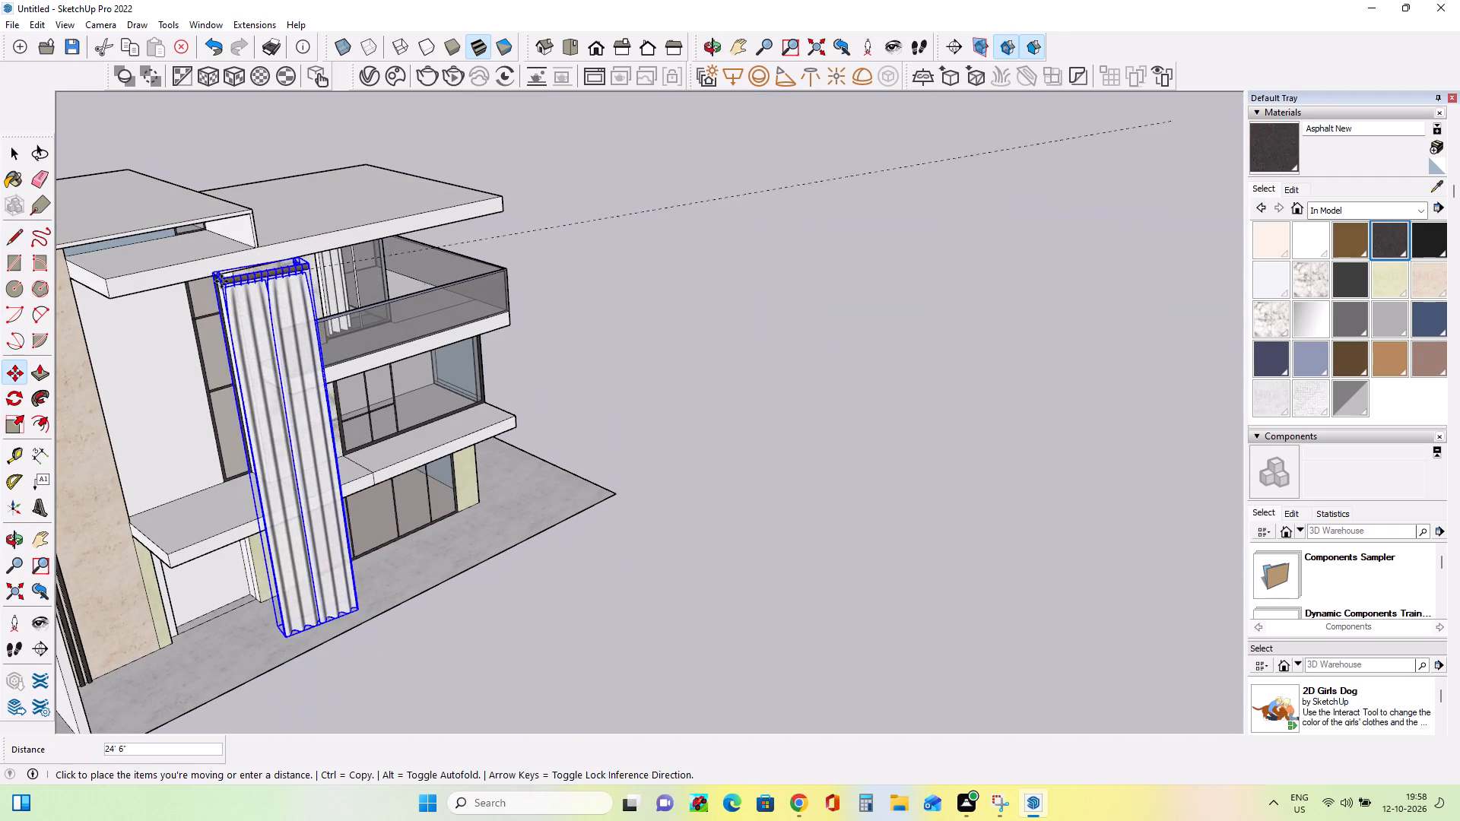
click(179, 231)
Move the curtain from in front of the house back to the tall narrow window beside the marble wall.
middle_drag(511, 243, 302, 284)
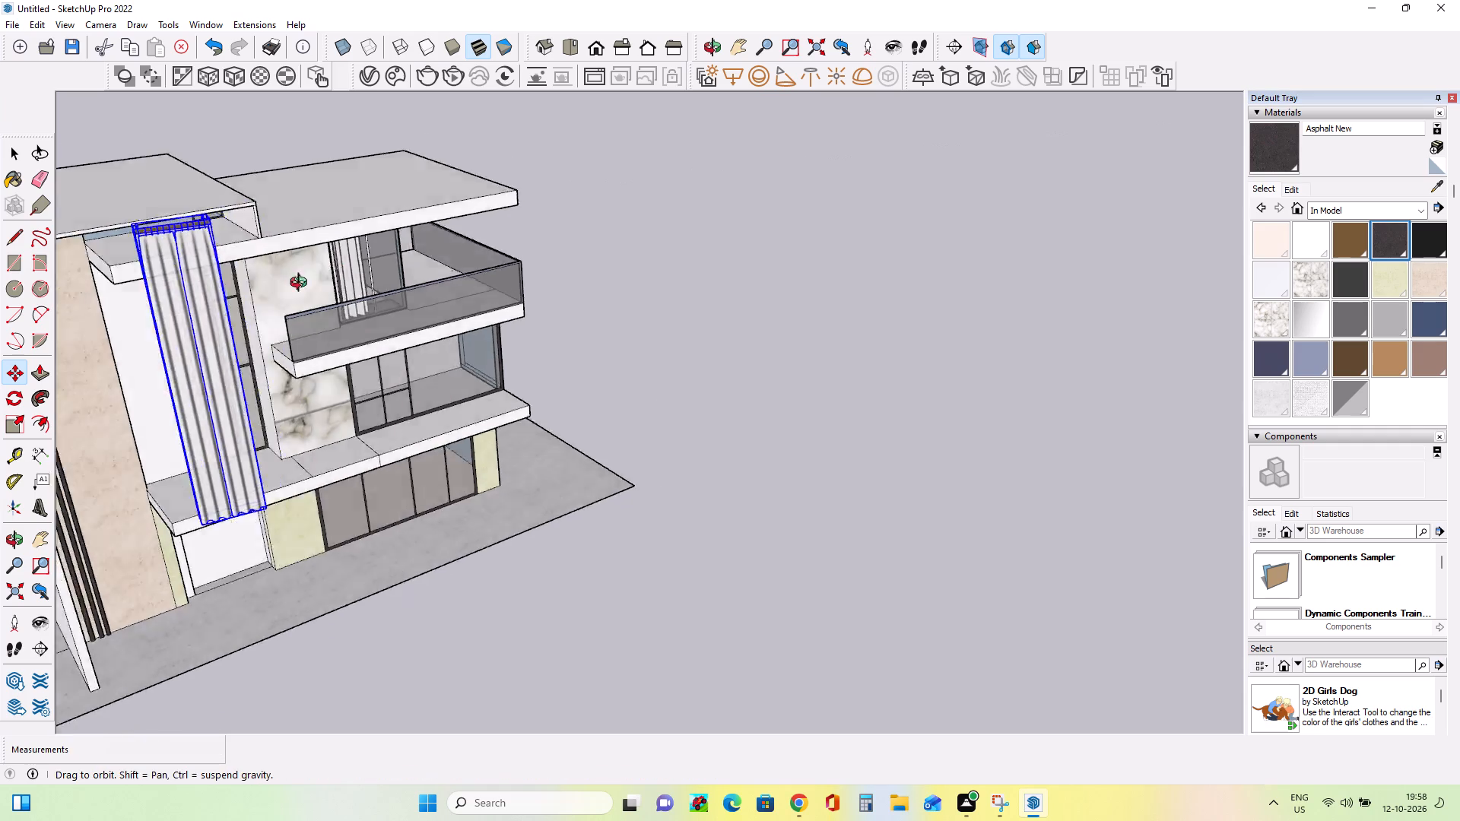
middle_drag(302, 284, 0, 361)
scroll(395, 242, down, 12)
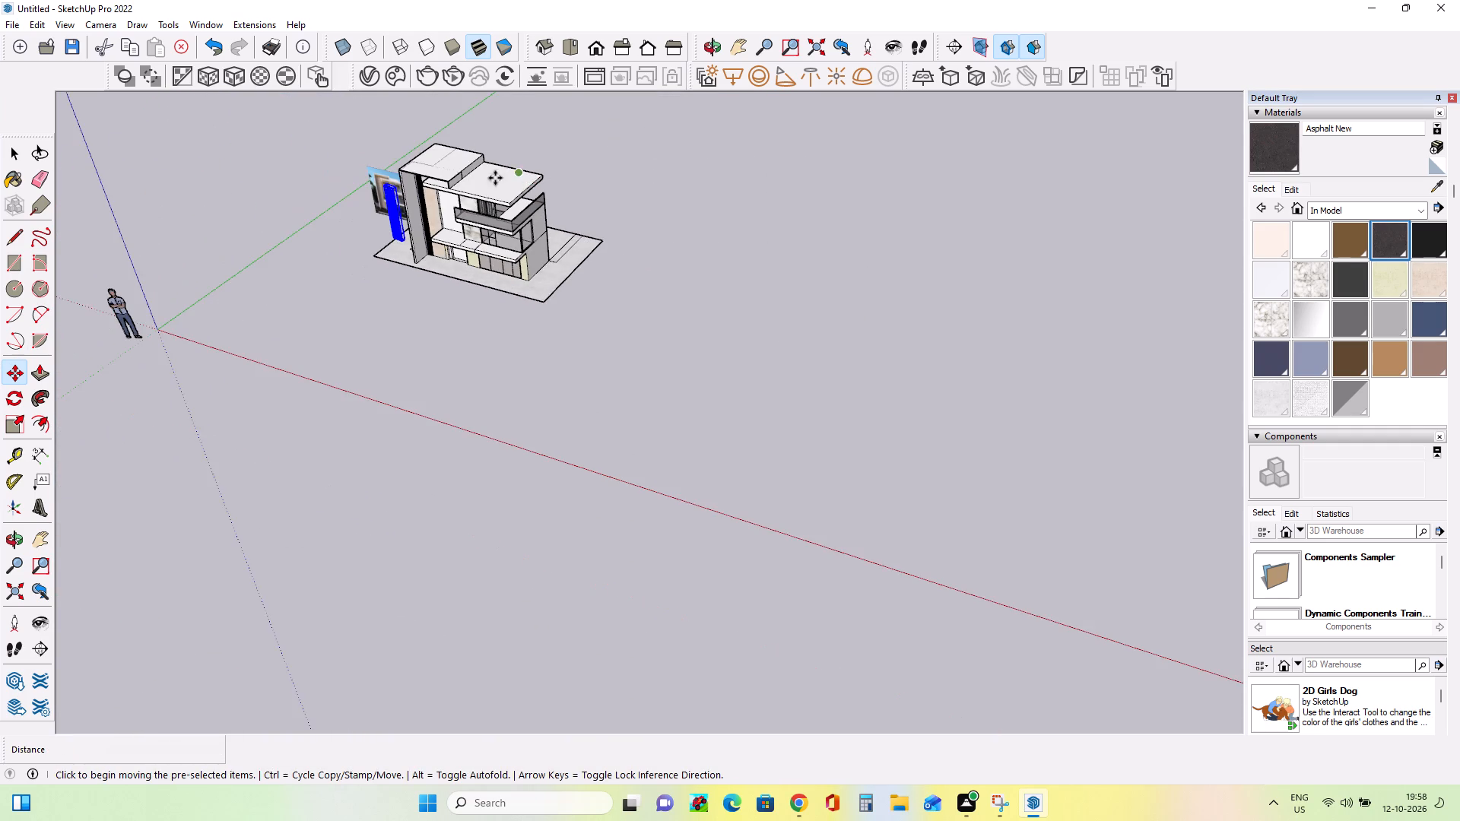
scroll(490, 172, up, 17)
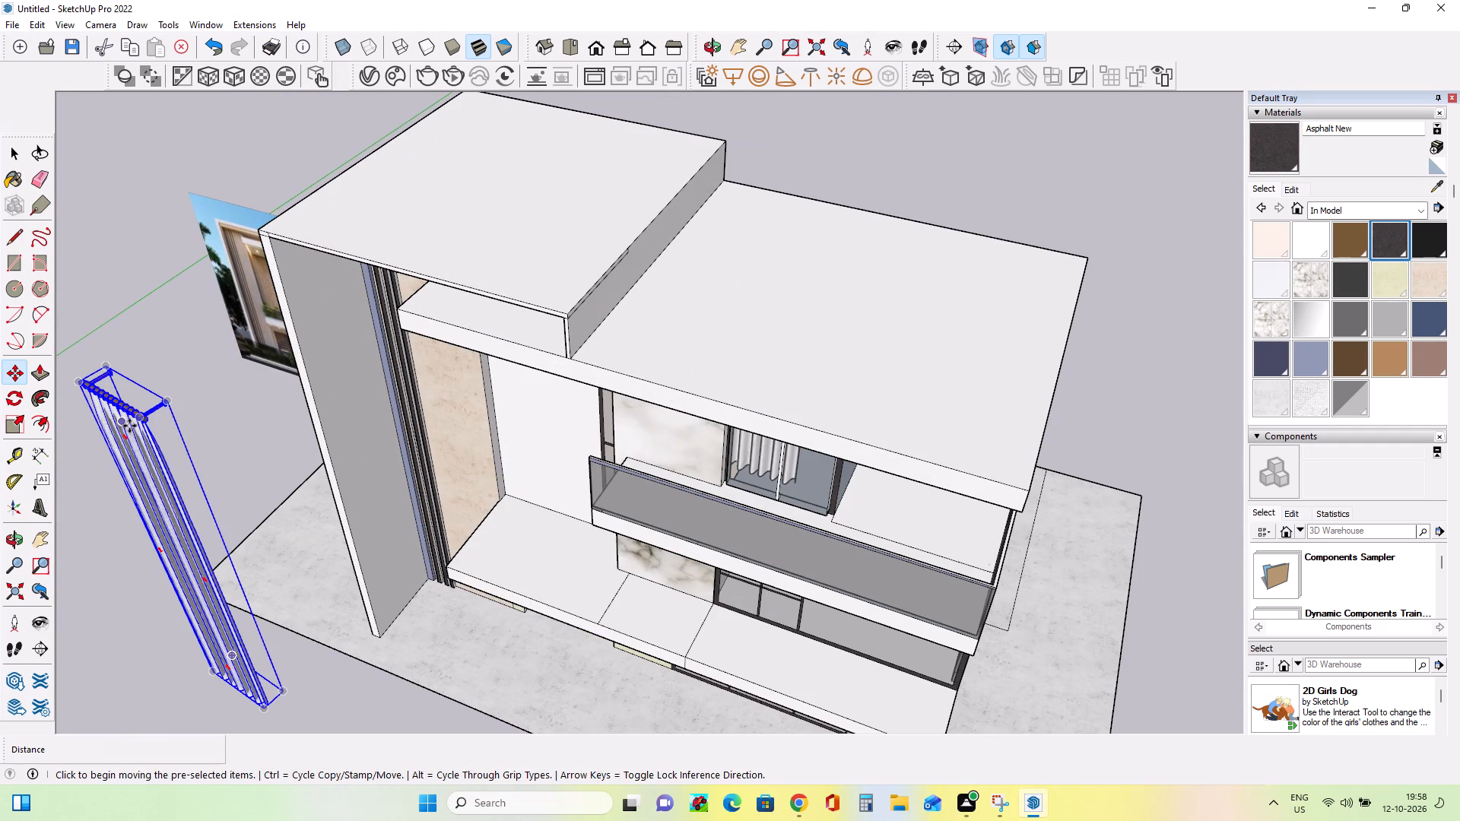
click(132, 426)
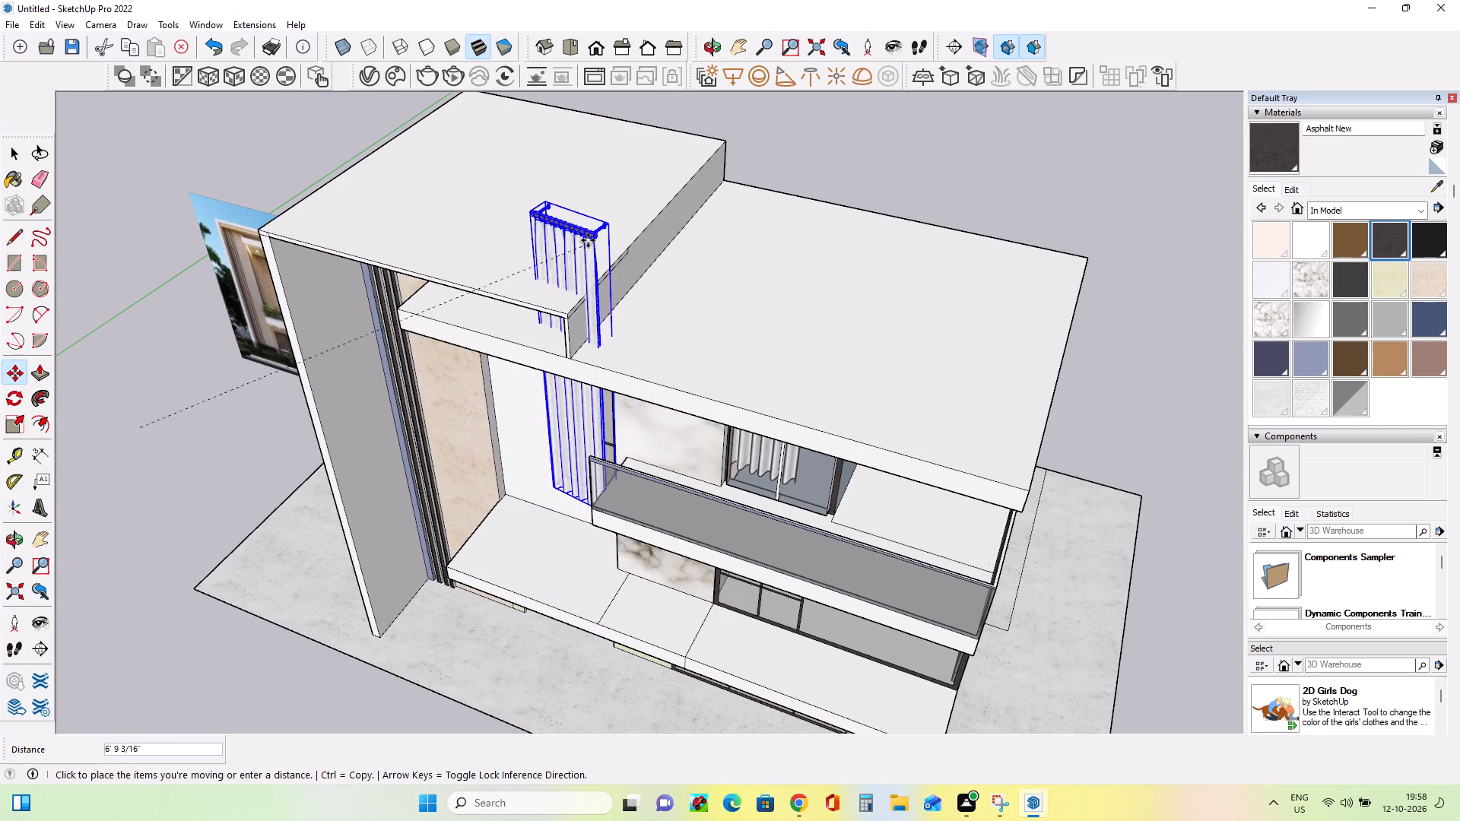
click(593, 223)
middle_drag(604, 339, 971, 194)
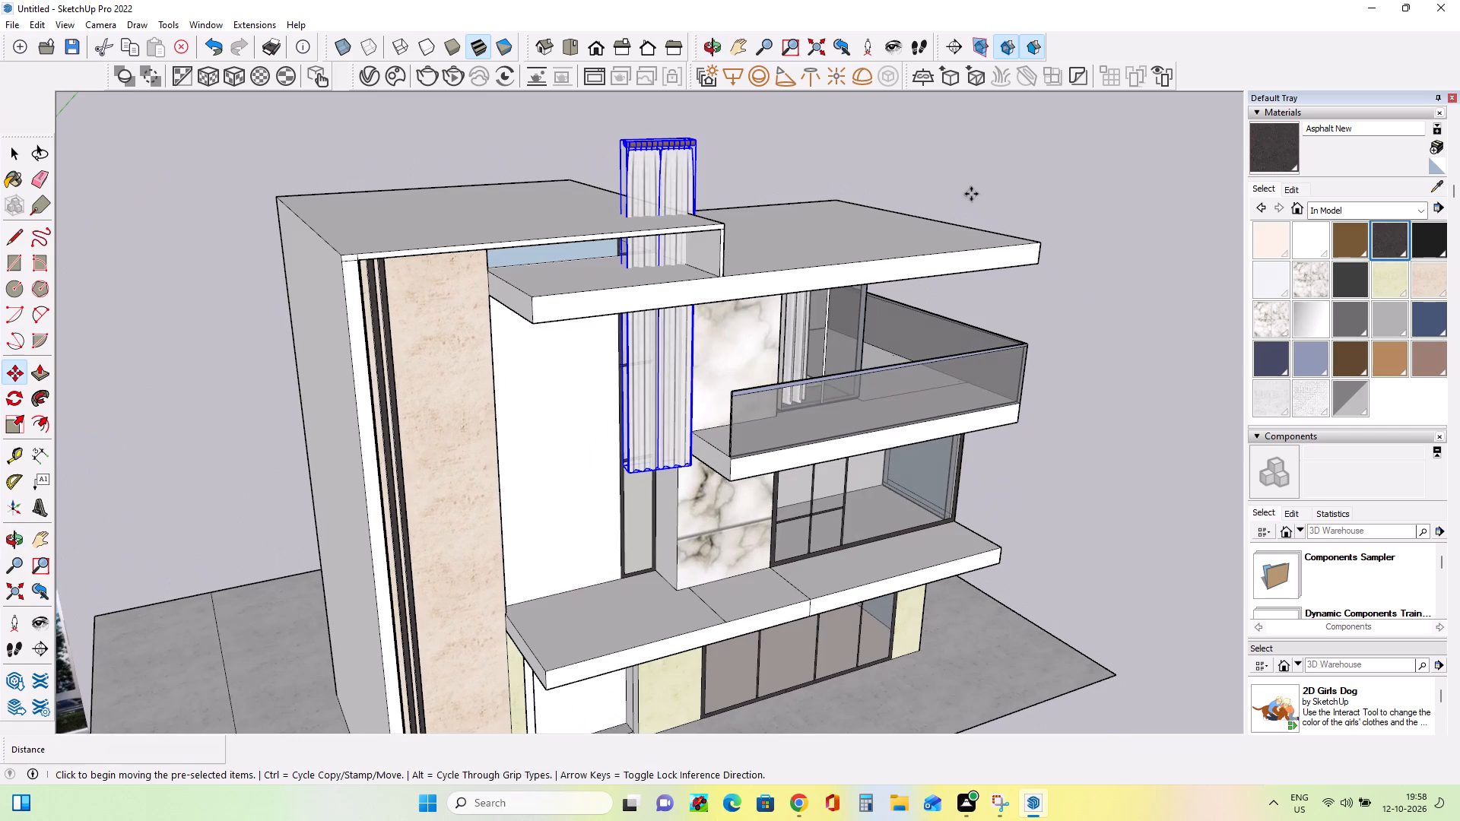
Position the curtain just behind the tall narrow window beside the marble wall, raising its top to meet the window frame's head.
scroll(686, 186, up, 4)
click(597, 113)
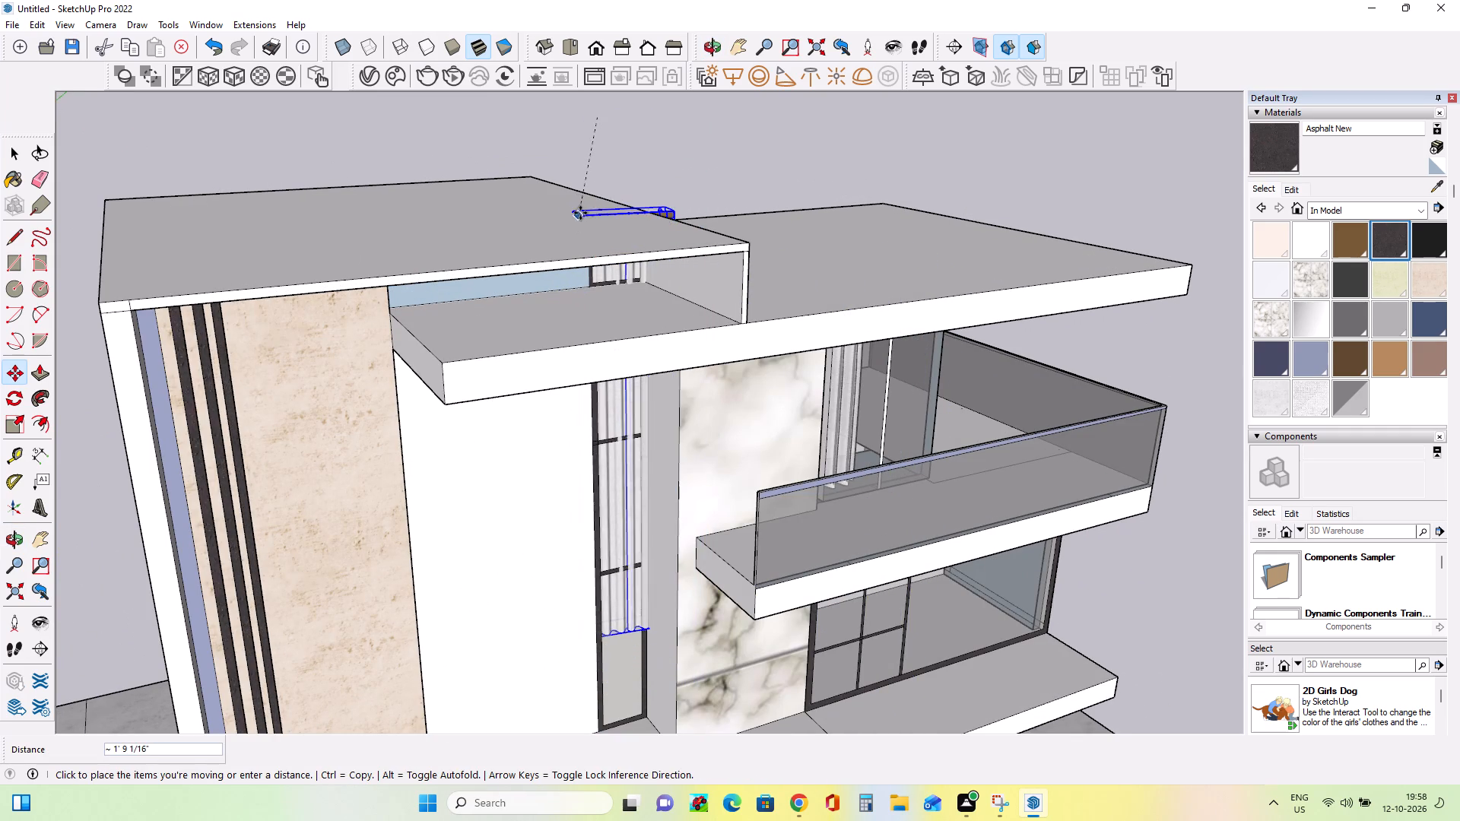
click(580, 213)
middle_drag(827, 278, 376, 287)
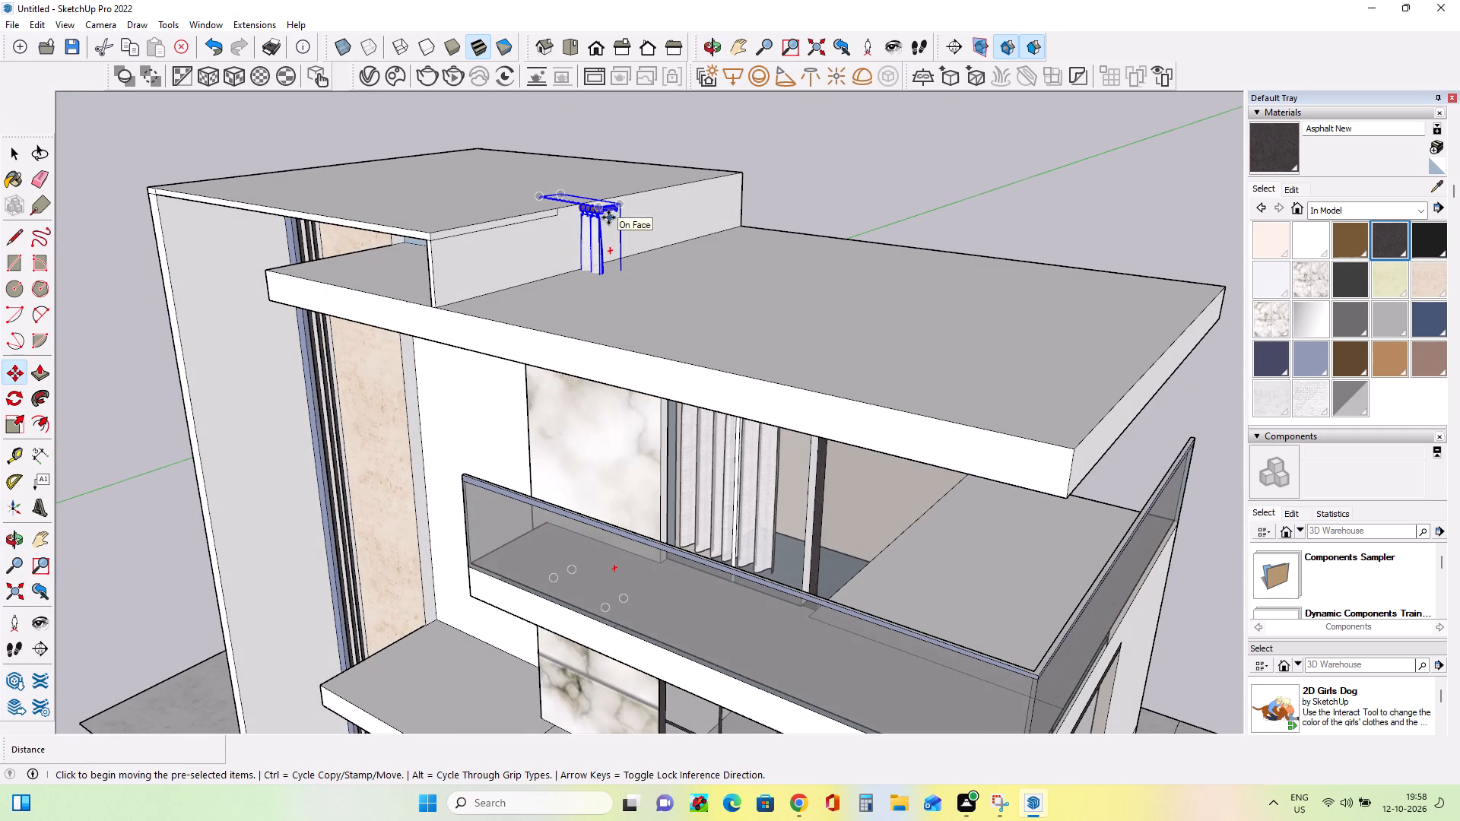
click(603, 214)
click(597, 230)
middle_drag(549, 299, 567, 296)
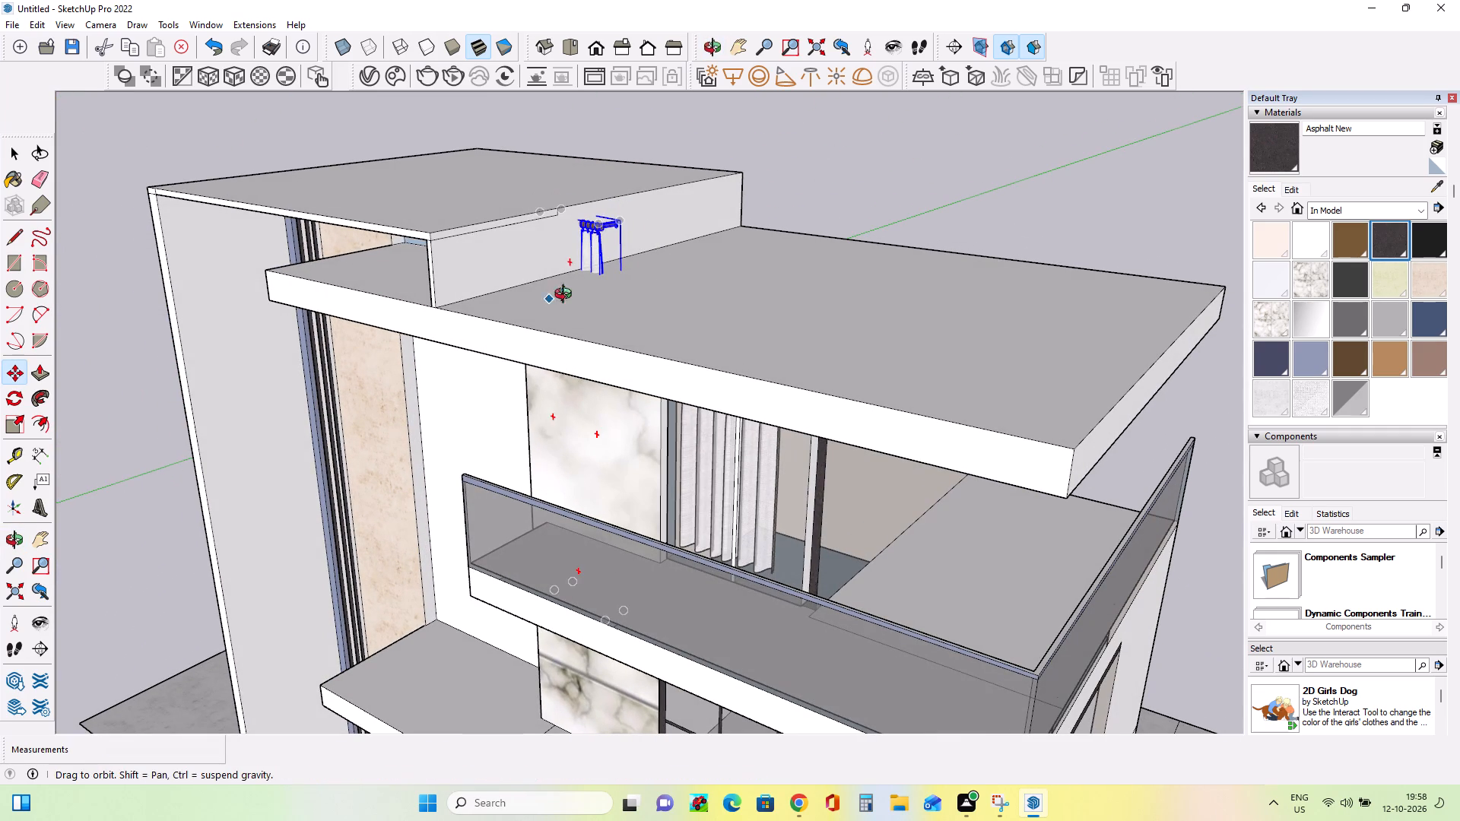
middle_drag(567, 296, 932, 194)
scroll(649, 239, up, 3)
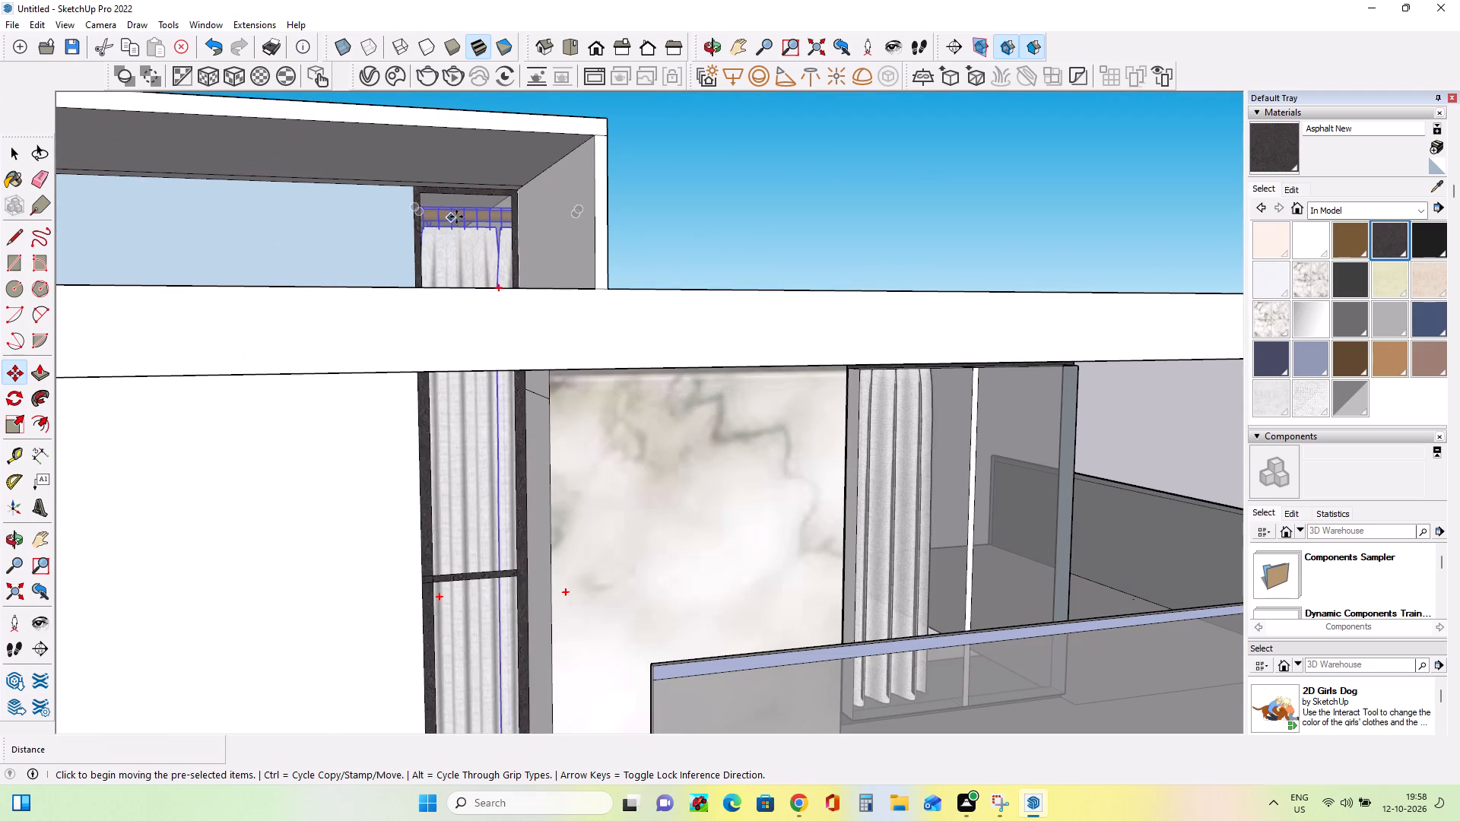
click(456, 217)
click(461, 193)
middle_drag(658, 280, 633, 284)
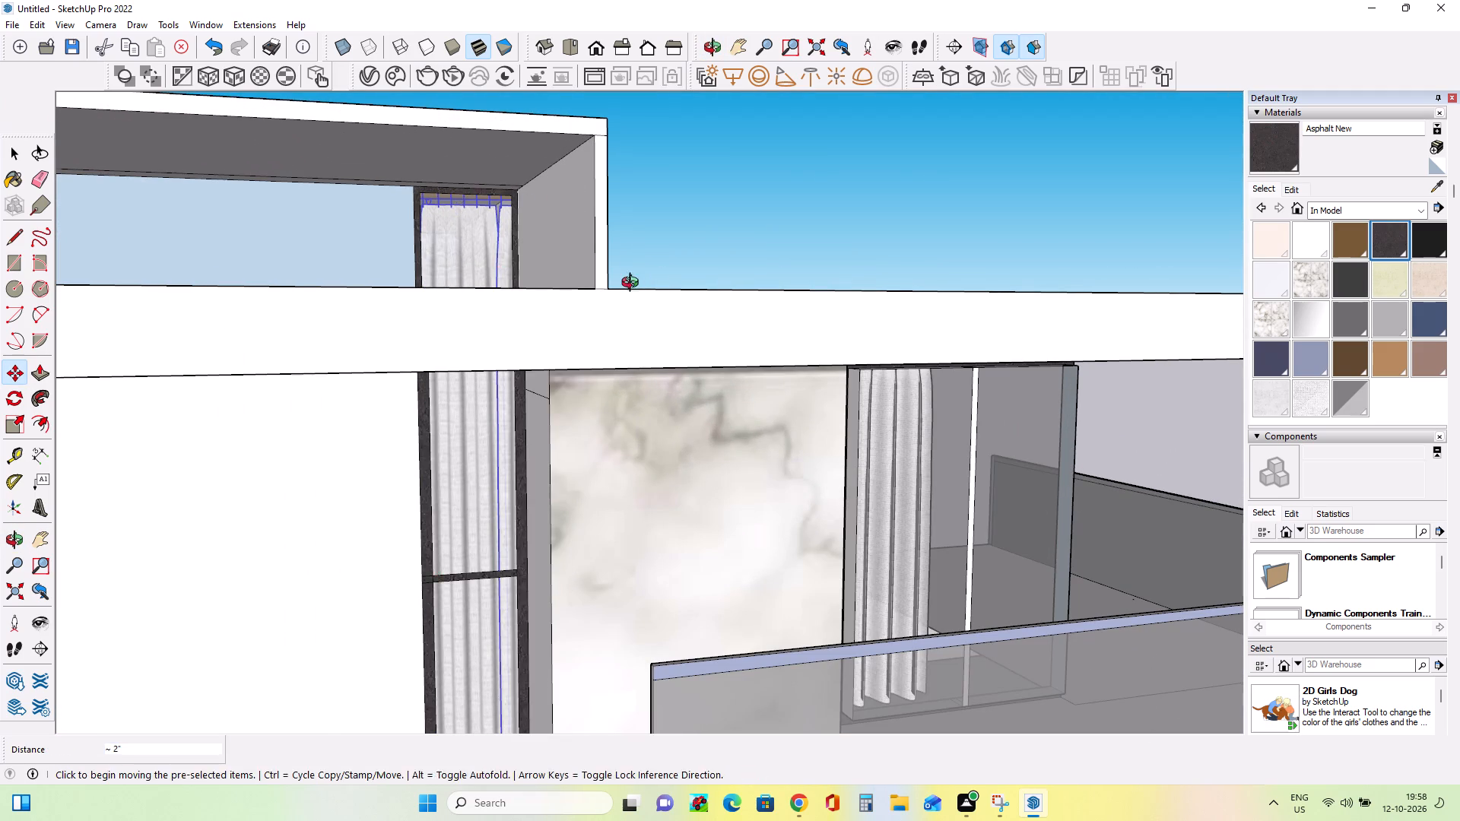
middle_drag(633, 284, 455, 322)
Scale the curtain along the green axis to about 0.44 so it fits the tall narrow window's width.
click(9, 412)
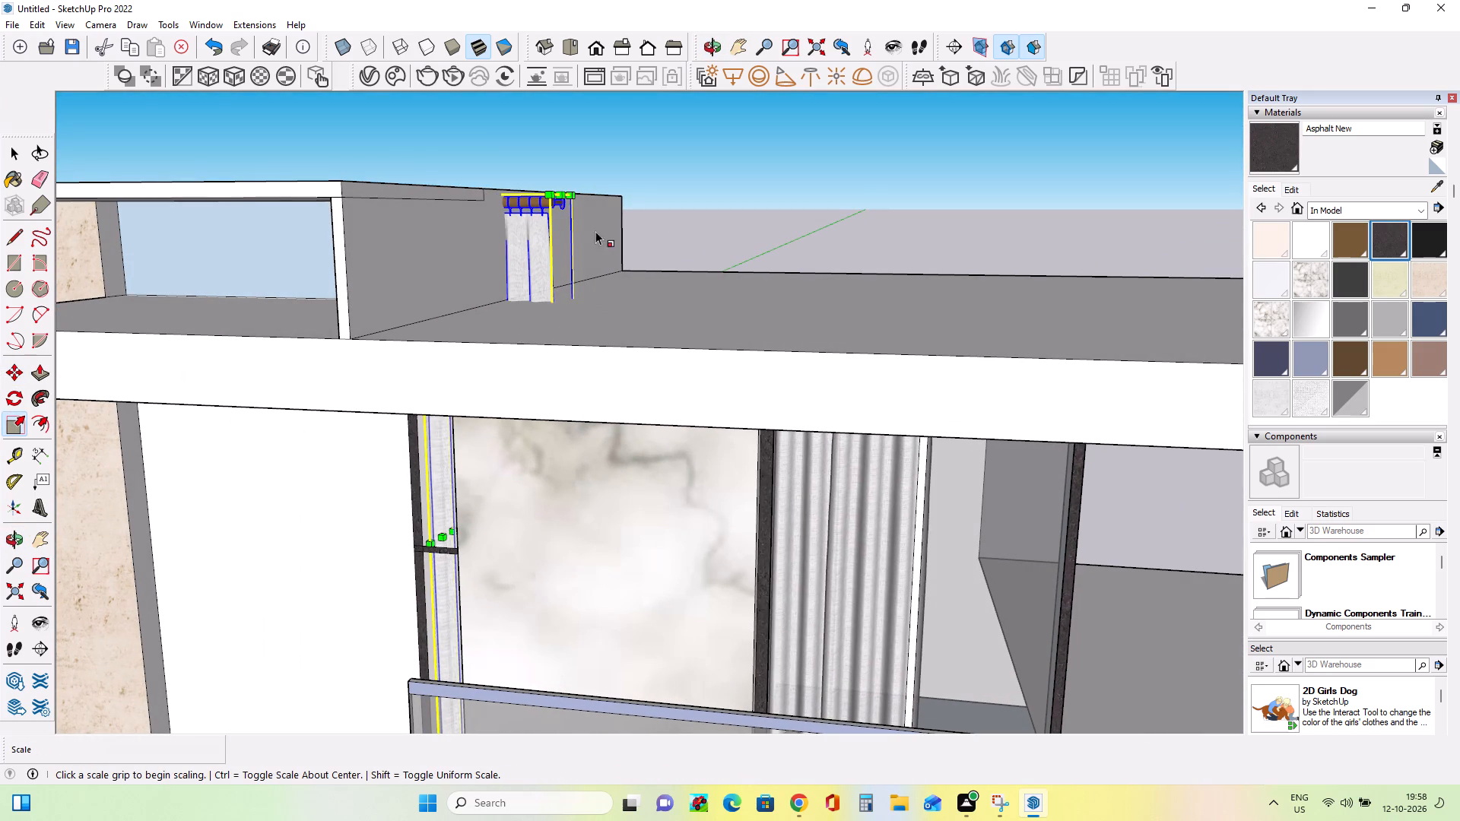
middle_drag(563, 350, 627, 328)
middle_drag(414, 551, 662, 500)
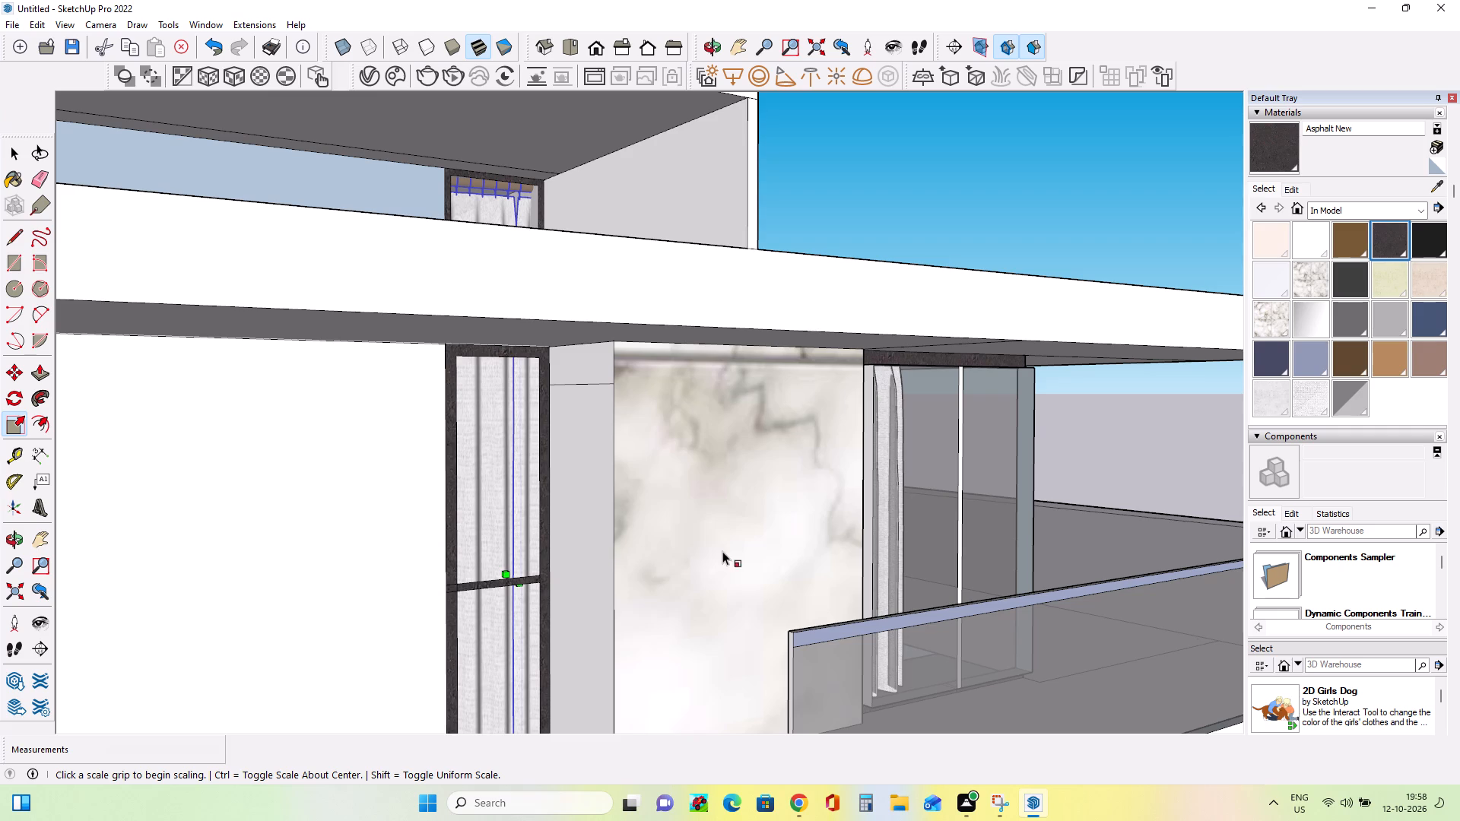
middle_drag(721, 541, 551, 563)
click(606, 545)
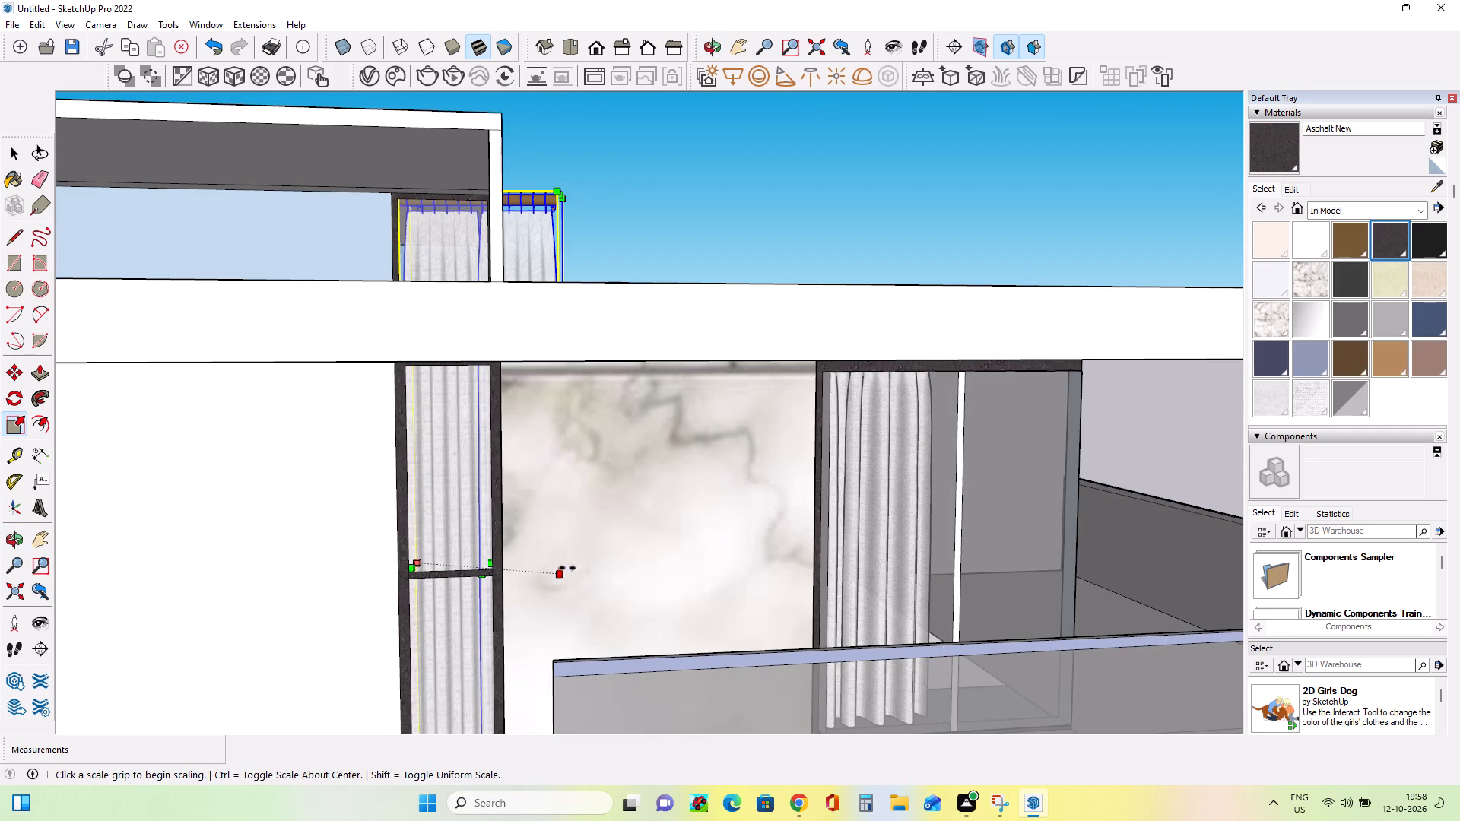
click(562, 565)
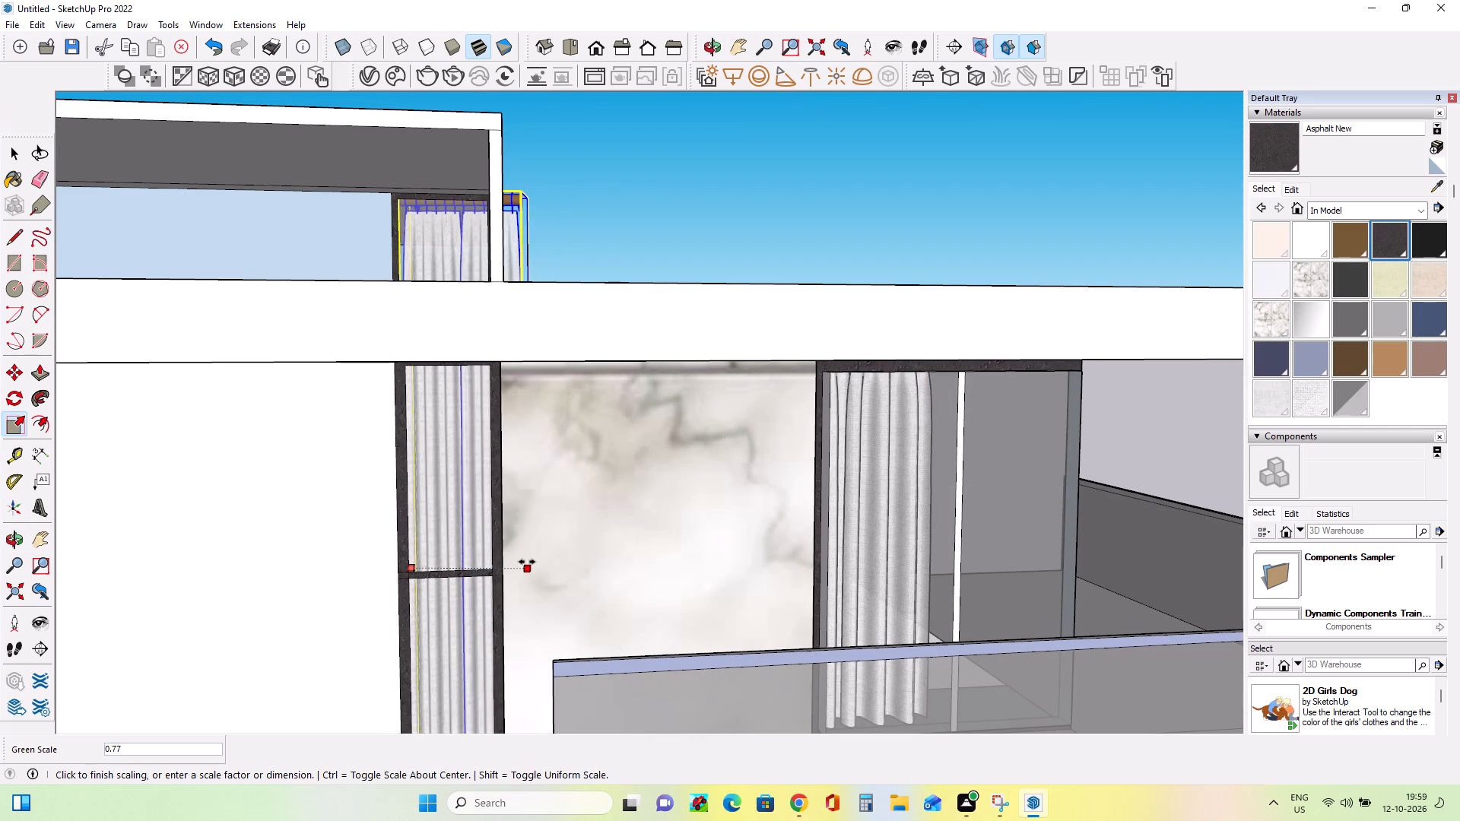
click(482, 558)
Stretch the curtain downward along the blue axis to the bottom of the tall narrow window.
middle_drag(710, 537, 744, 547)
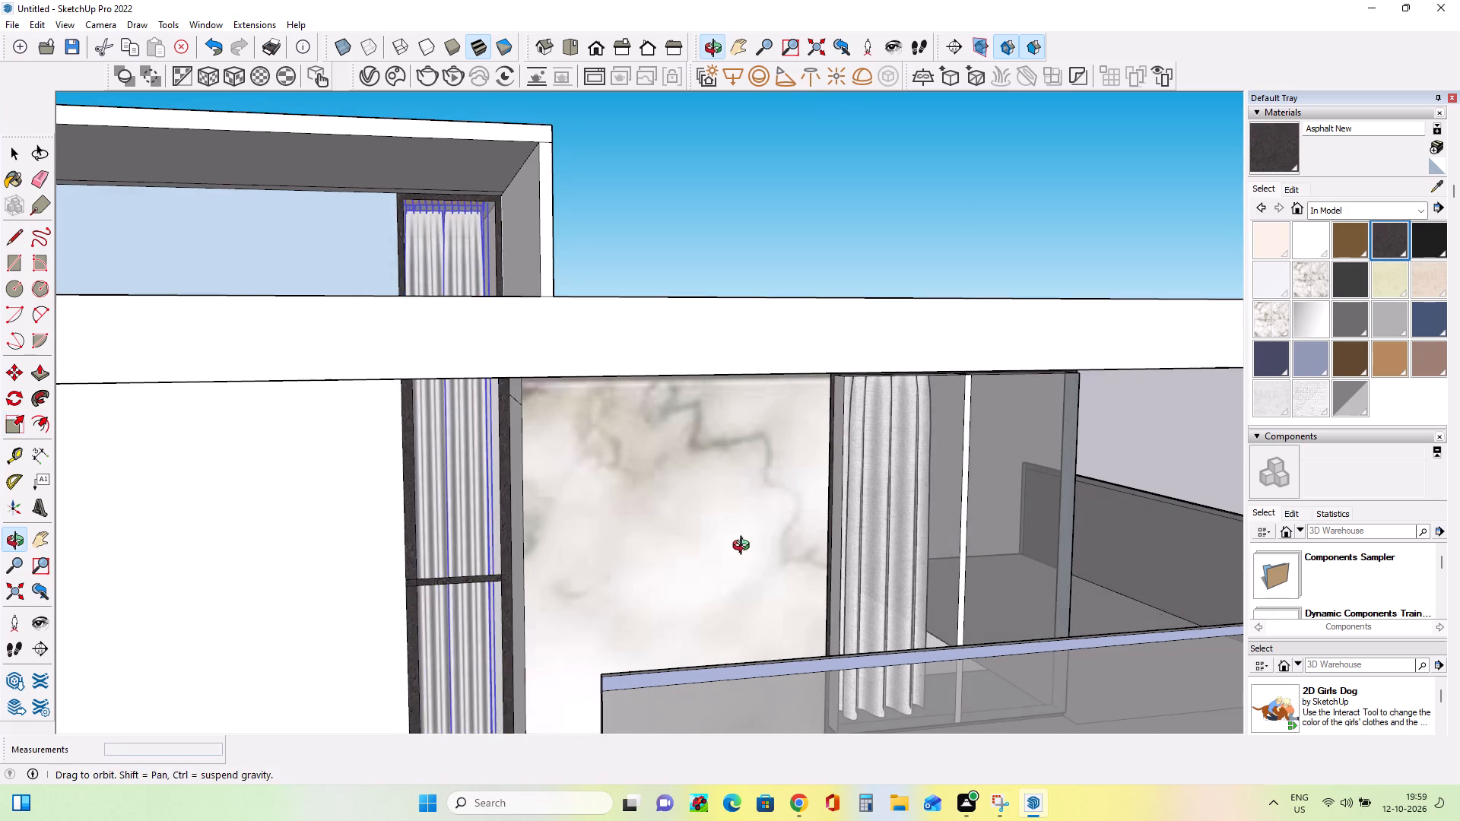
middle_drag(744, 547, 744, 547)
scroll(631, 529, down, 5)
scroll(605, 558, up, 1)
scroll(605, 558, down, 11)
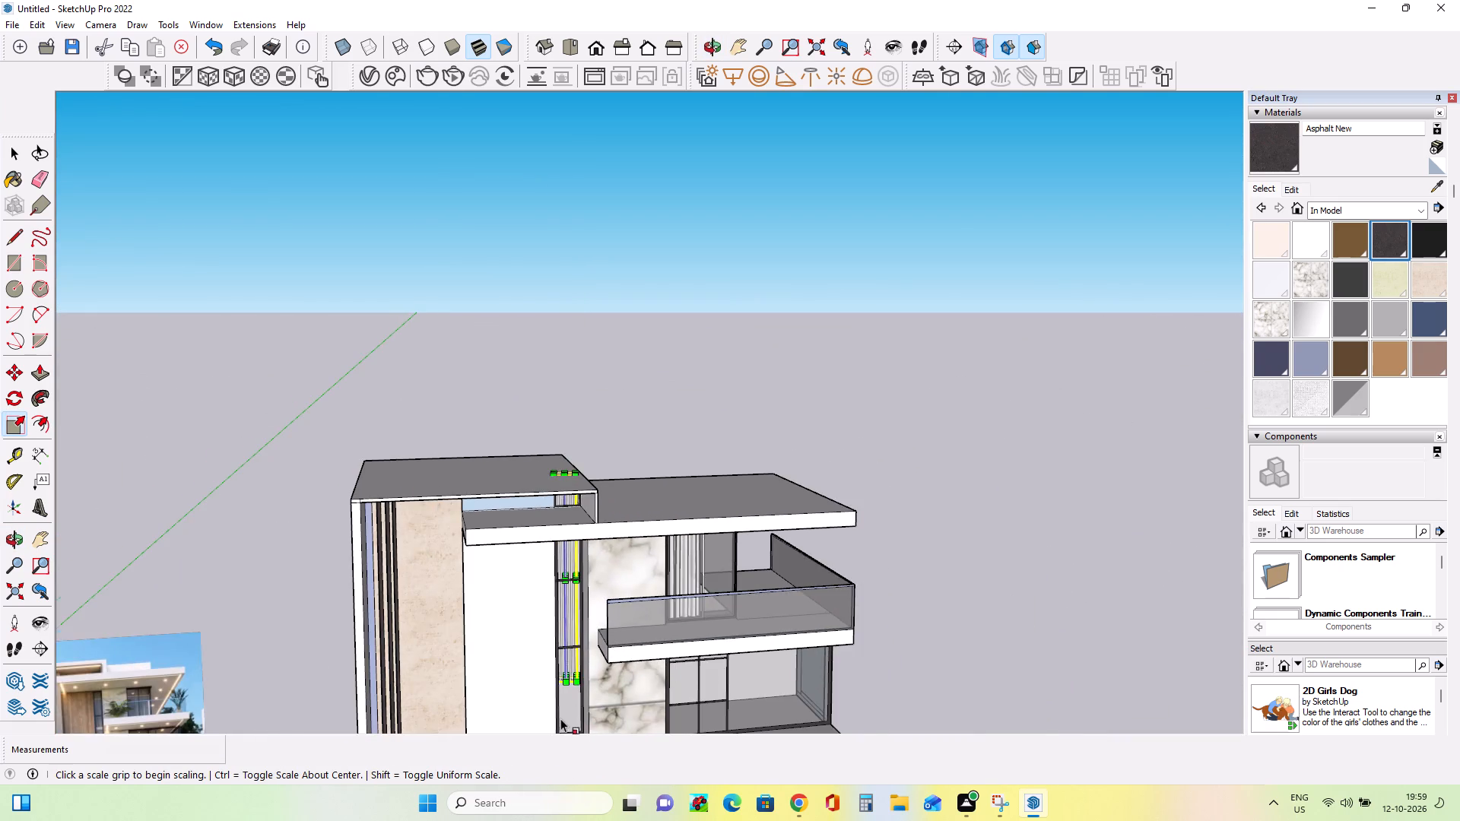
scroll(560, 718, up, 2)
scroll(560, 718, down, 1)
scroll(560, 718, up, 11)
click(563, 628)
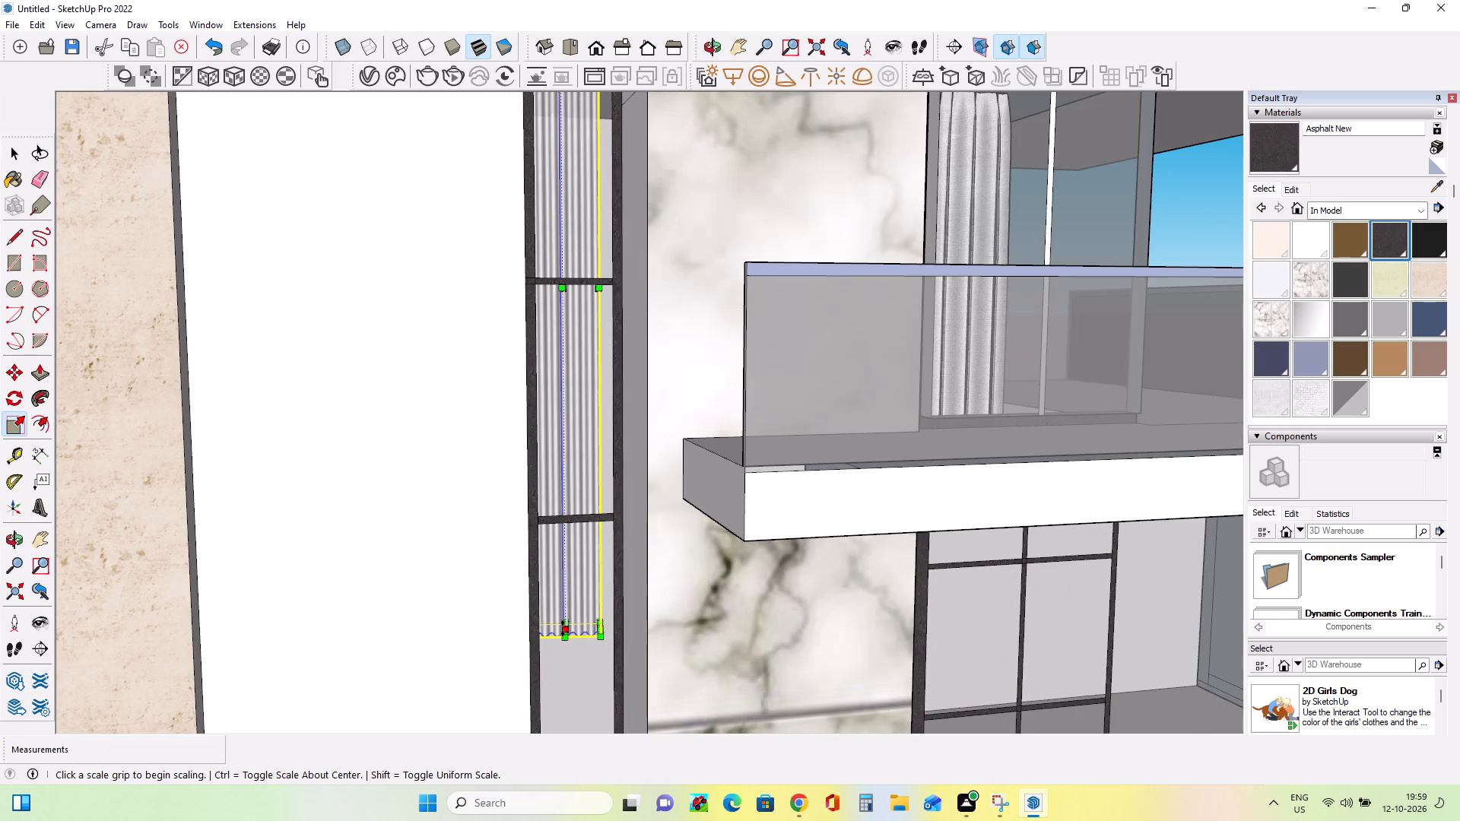
scroll(569, 682, down, 18)
scroll(572, 699, up, 2)
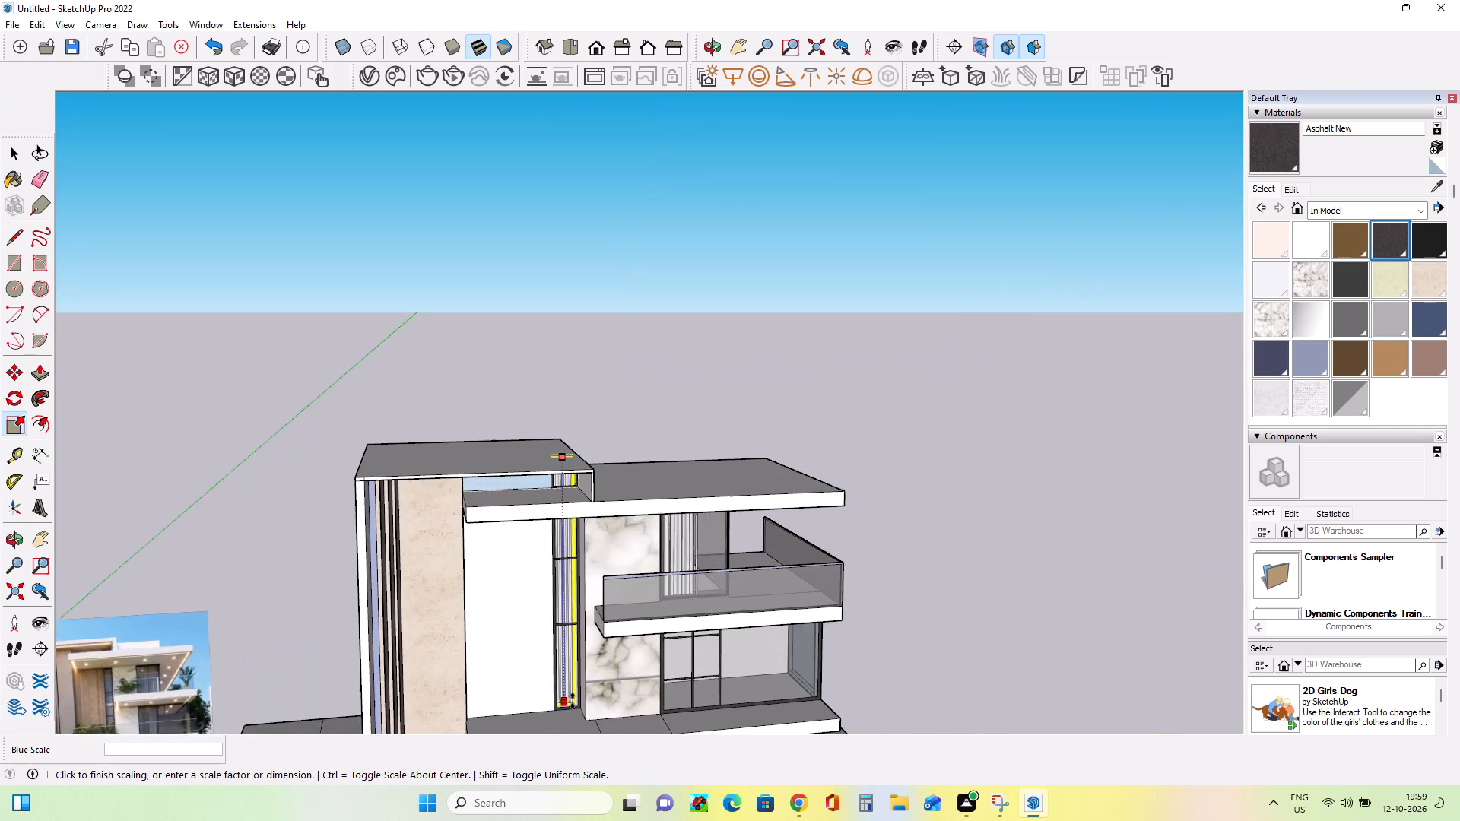
scroll(573, 701, up, 7)
click(573, 708)
Deselect the curtain and examine the whole front facade next to the reference image.
scroll(646, 637, down, 3)
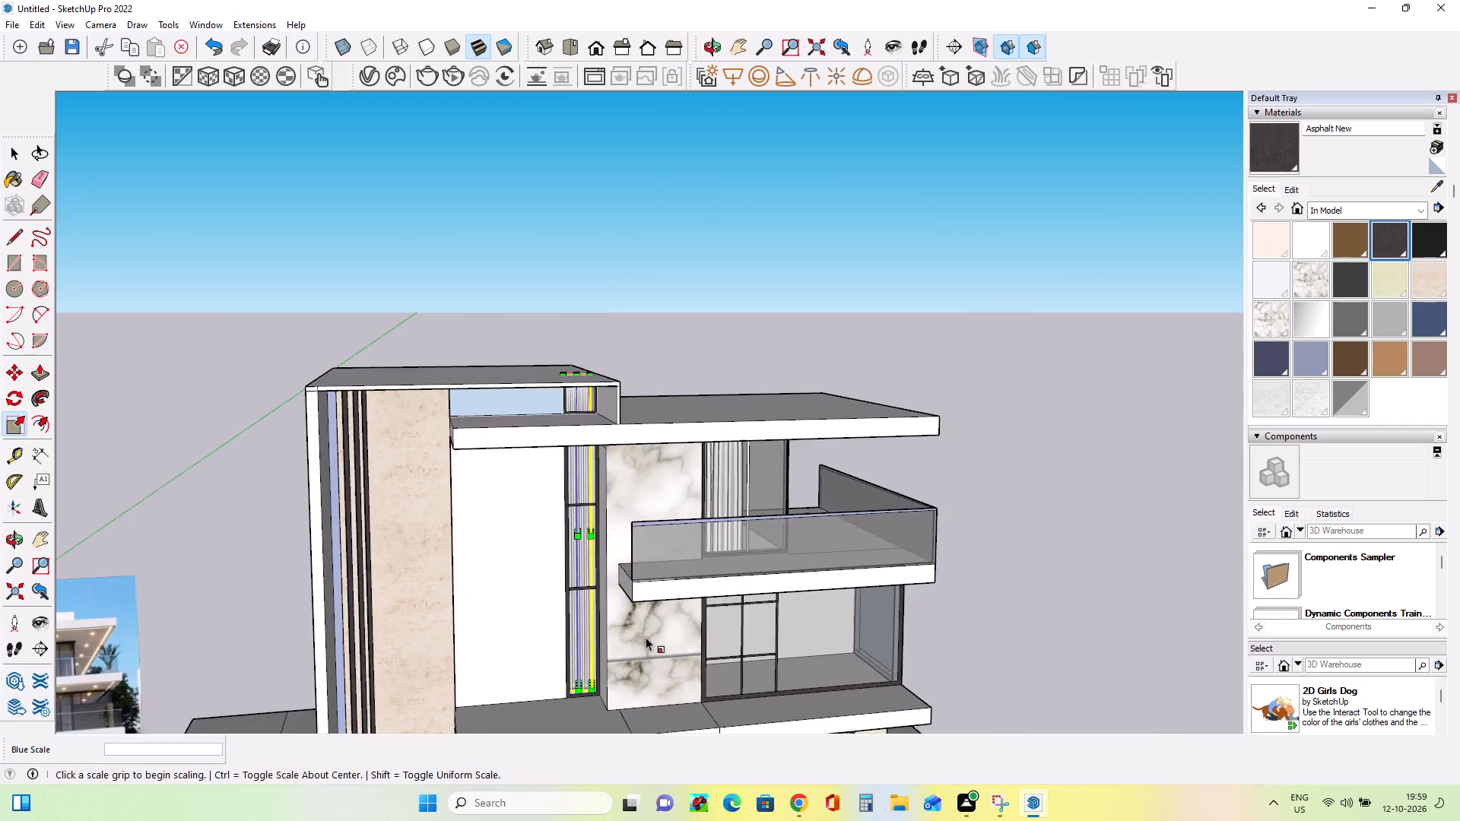
scroll(646, 637, down, 6)
middle_drag(747, 666, 611, 621)
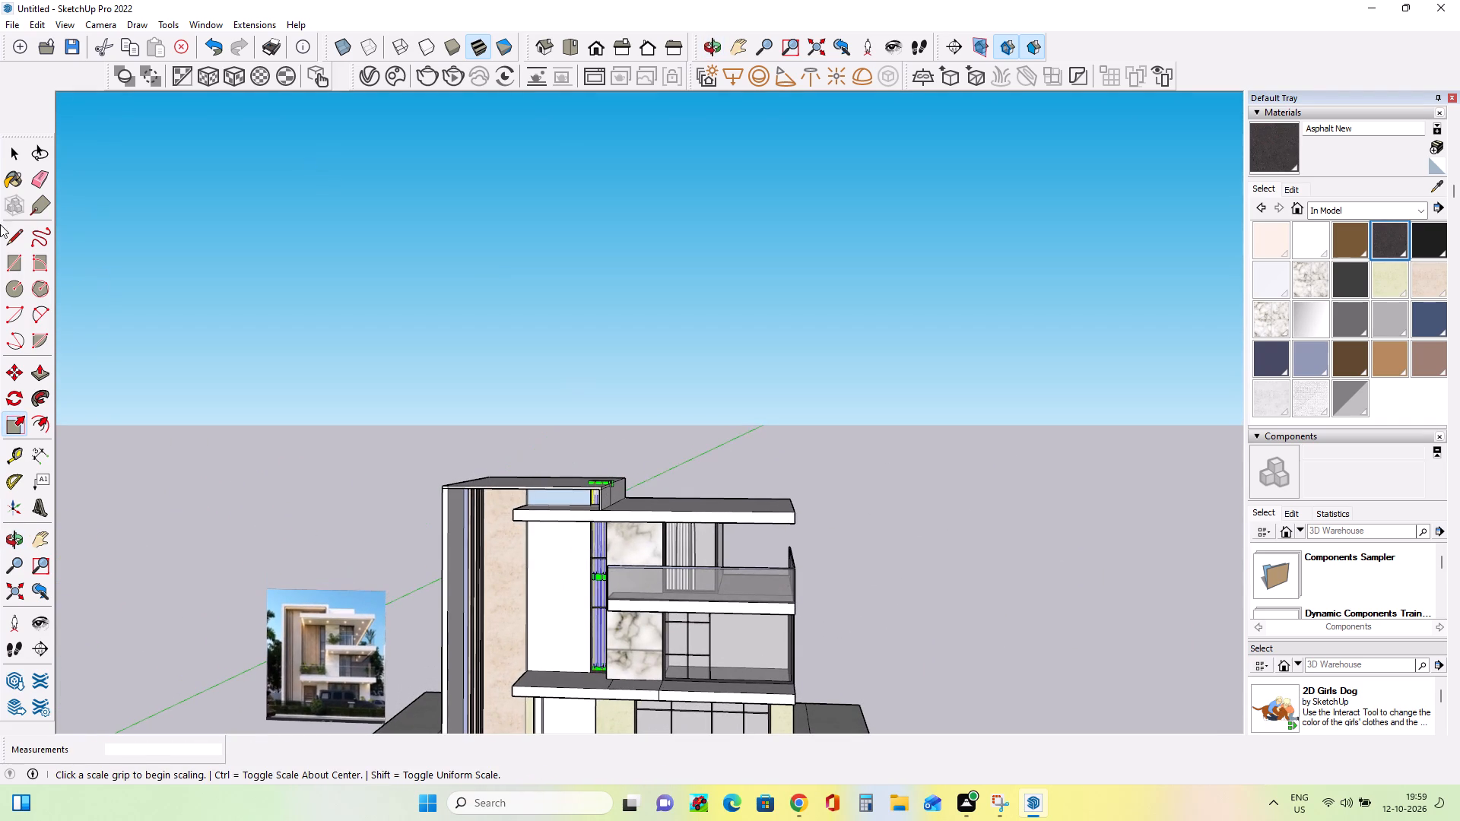
click(33, 544)
drag(359, 482, 359, 399)
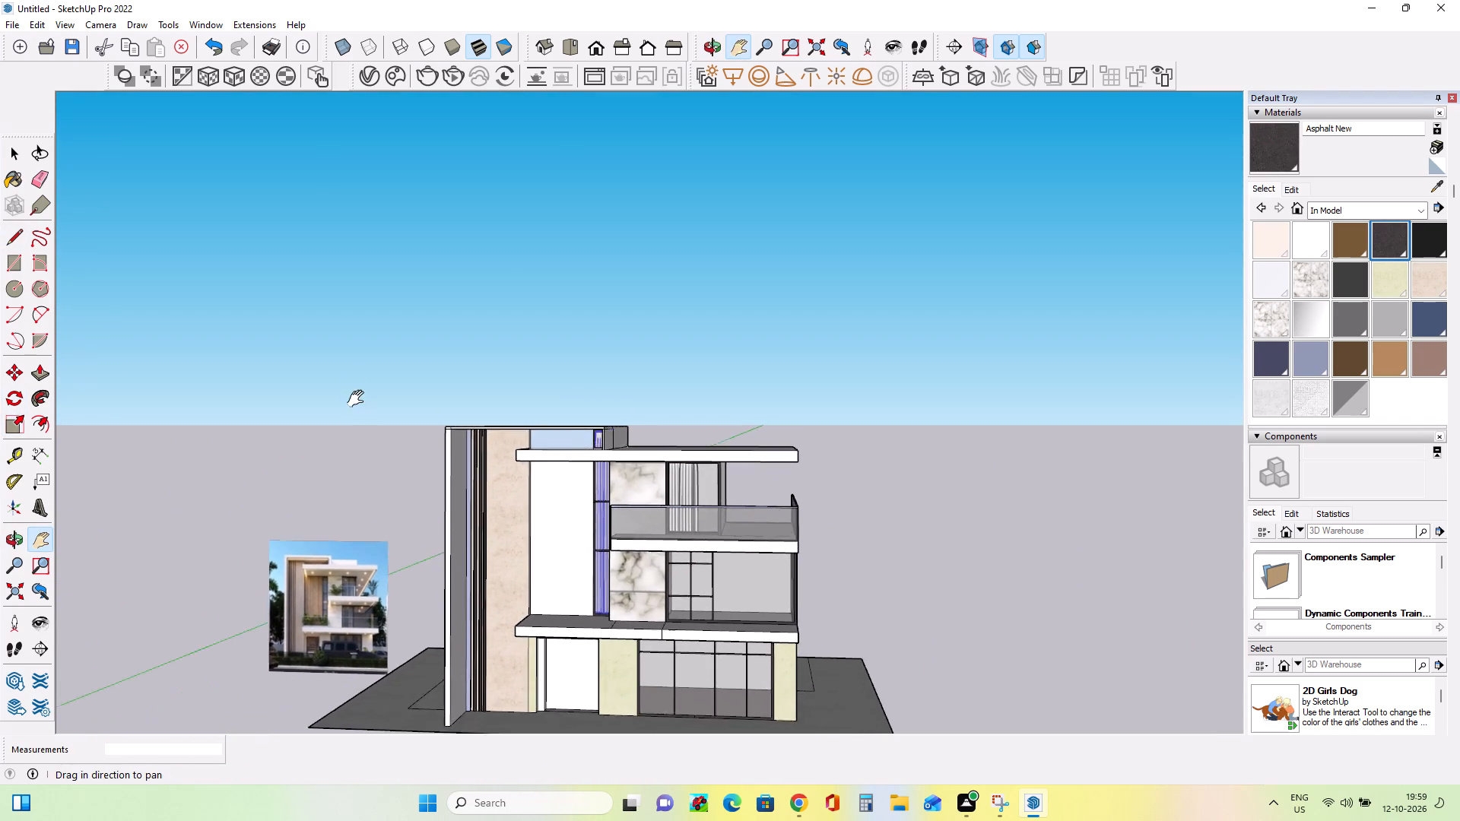
drag(359, 399, 354, 353)
middle_drag(531, 493, 593, 524)
click(15, 157)
click(275, 162)
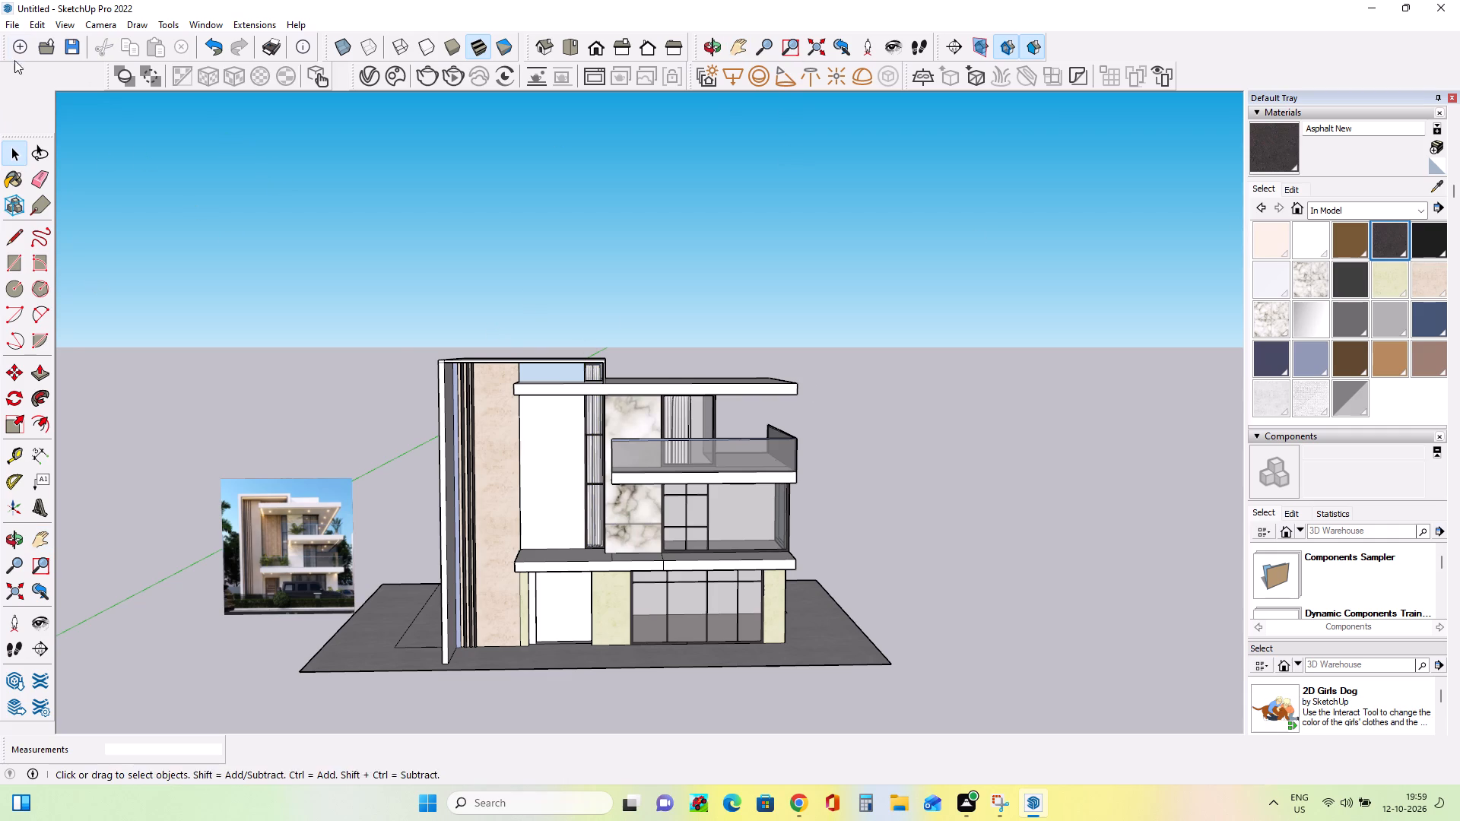
Import the curtain model fronceur+aubin+blanc+(3) from Downloads and place it in the open space beside the house.
click(14, 26)
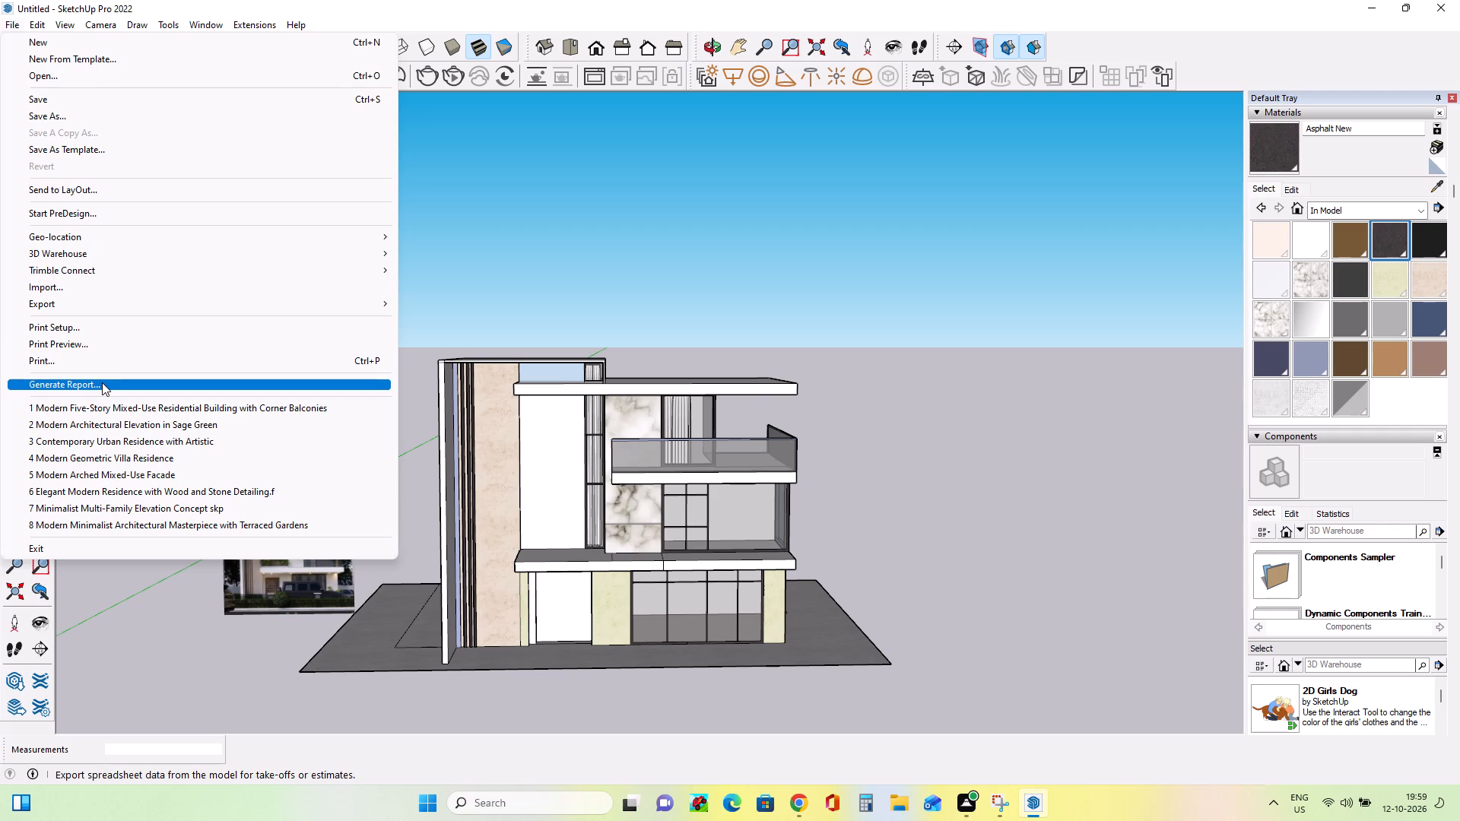
click(97, 284)
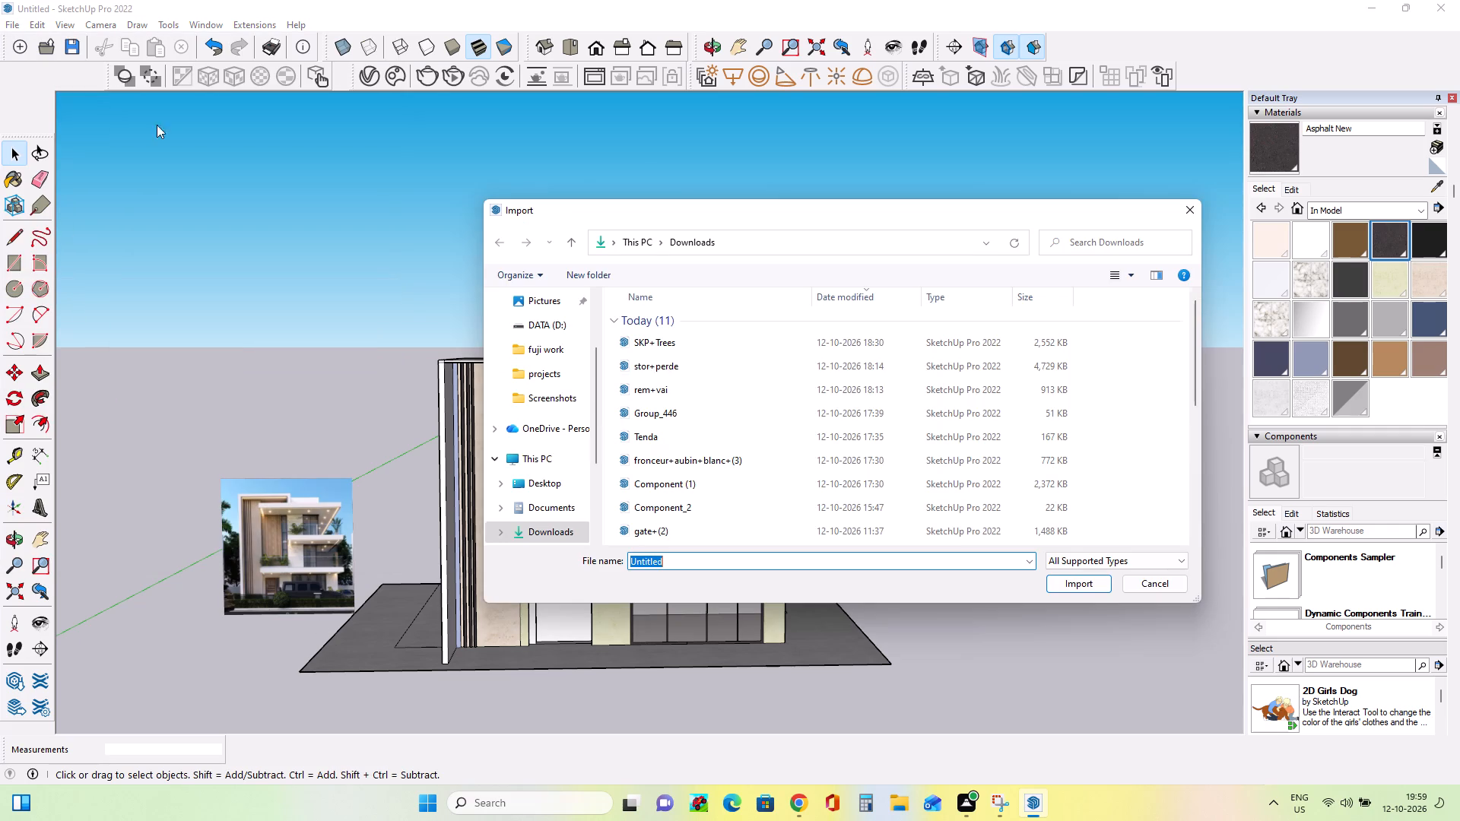
click(671, 461)
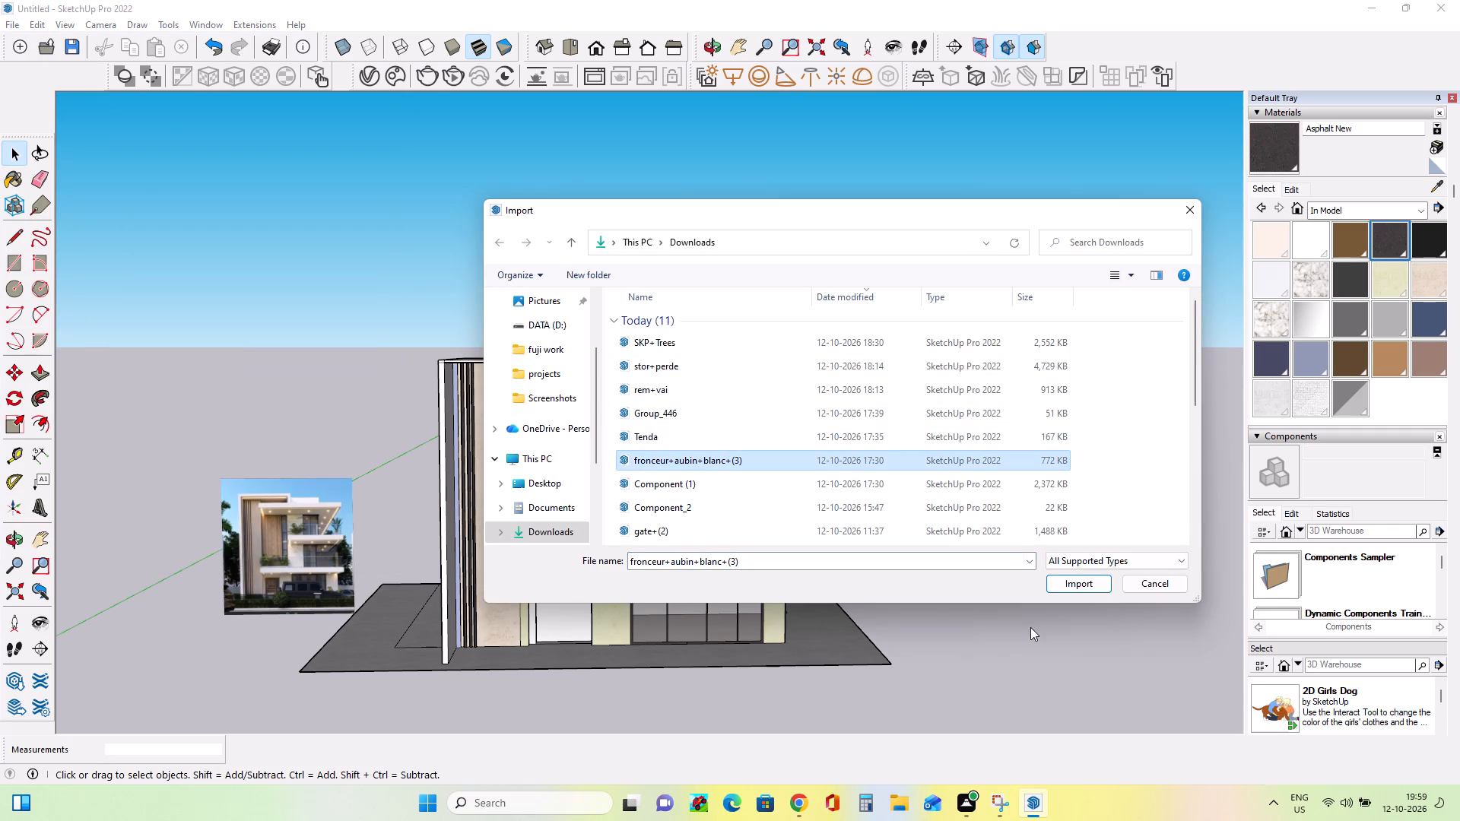
click(1081, 580)
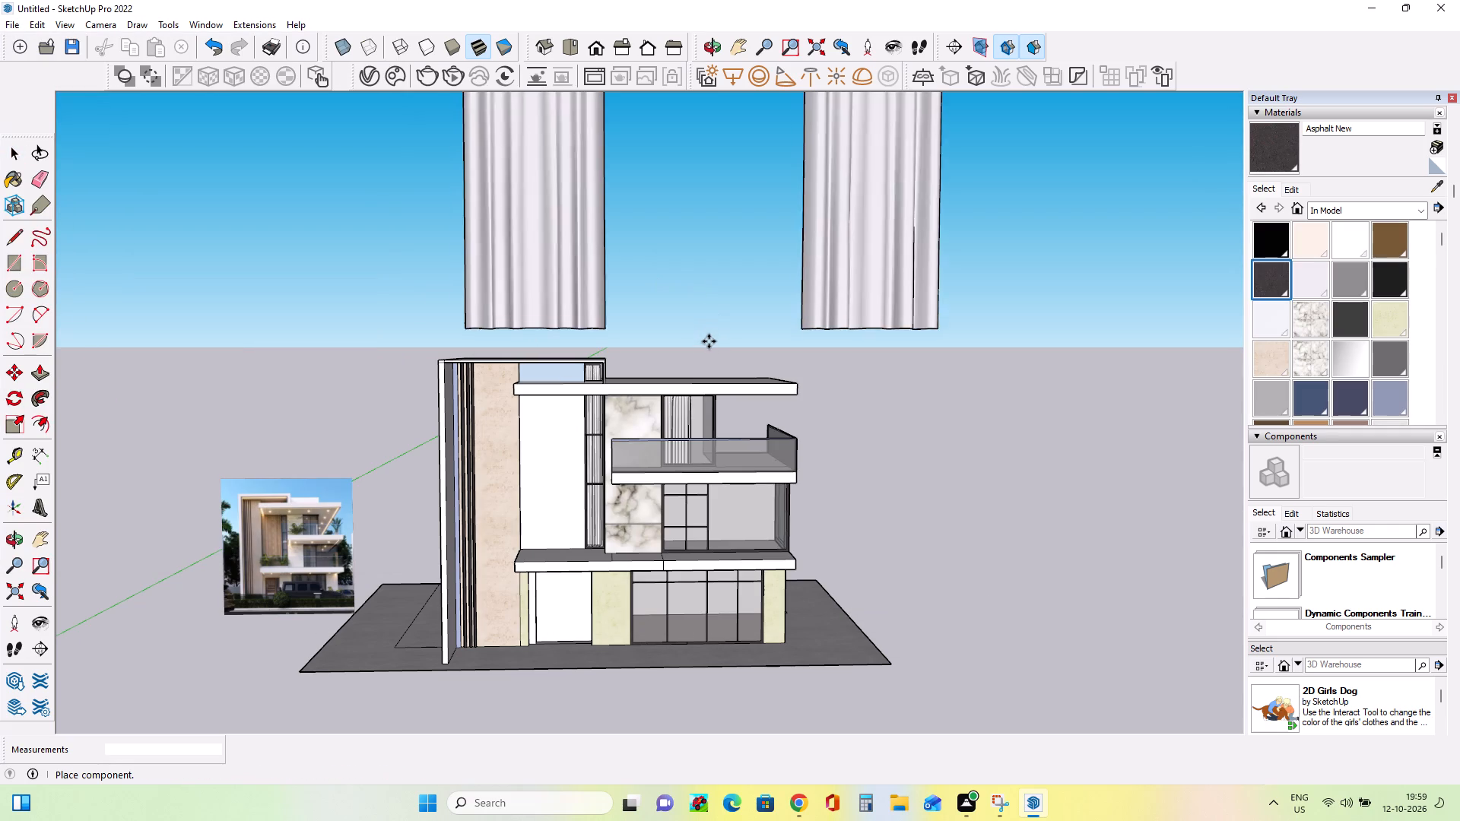
scroll(688, 371, down, 8)
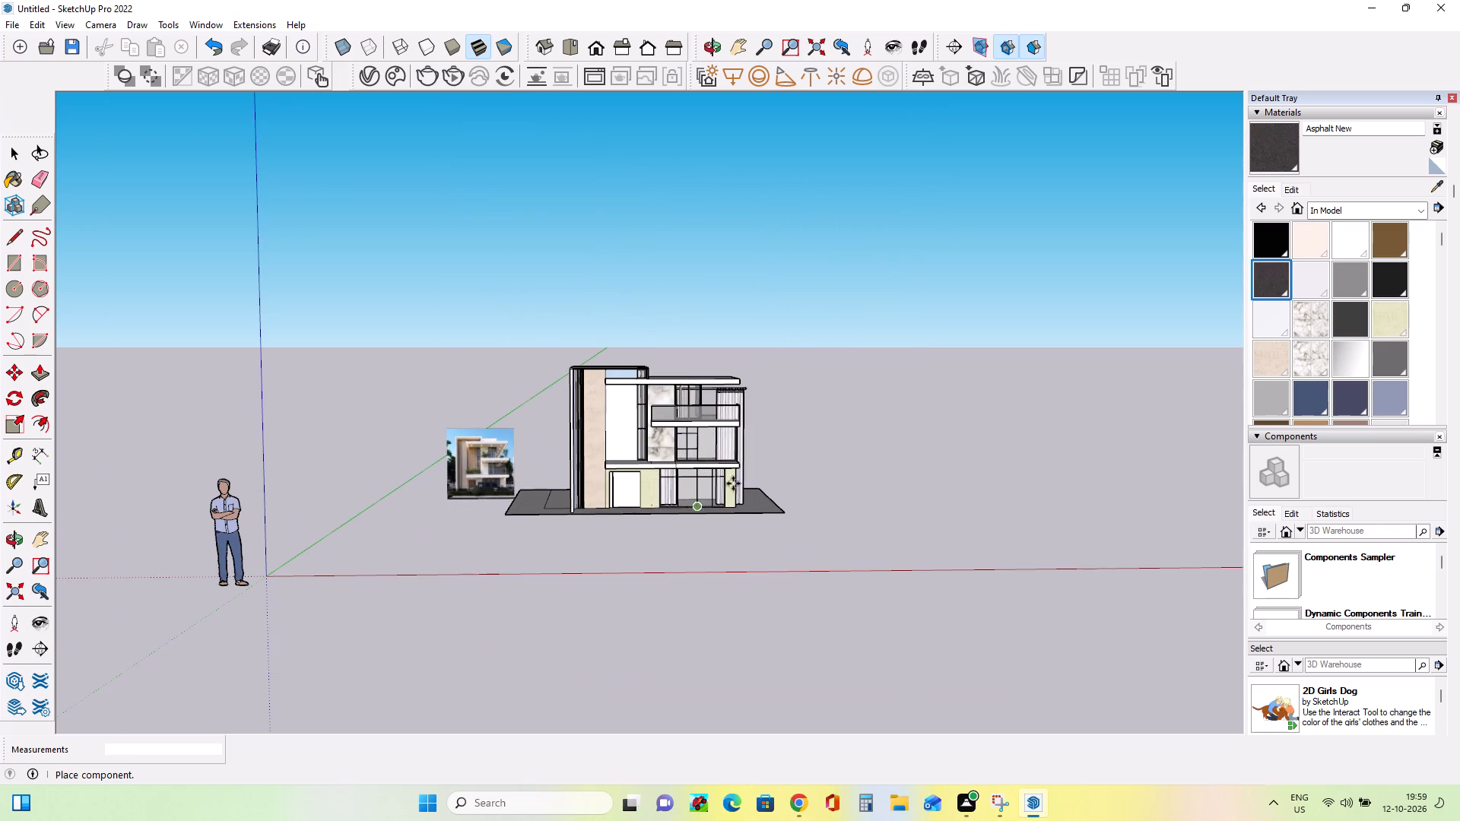
scroll(791, 461, up, 3)
click(859, 444)
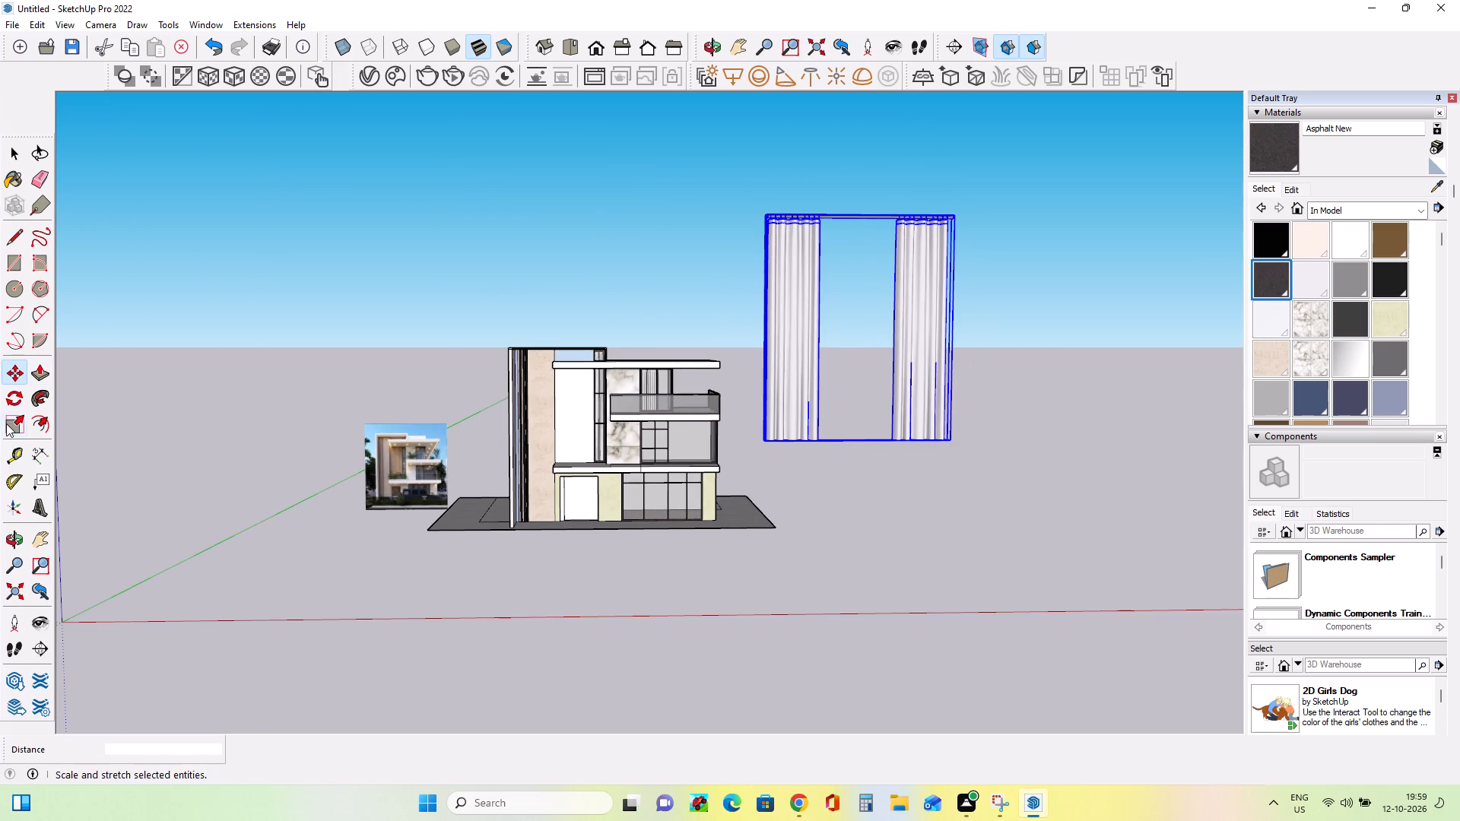
Scale the imported curtain pair uniformly to about 0.28 from its top corner.
click(8, 424)
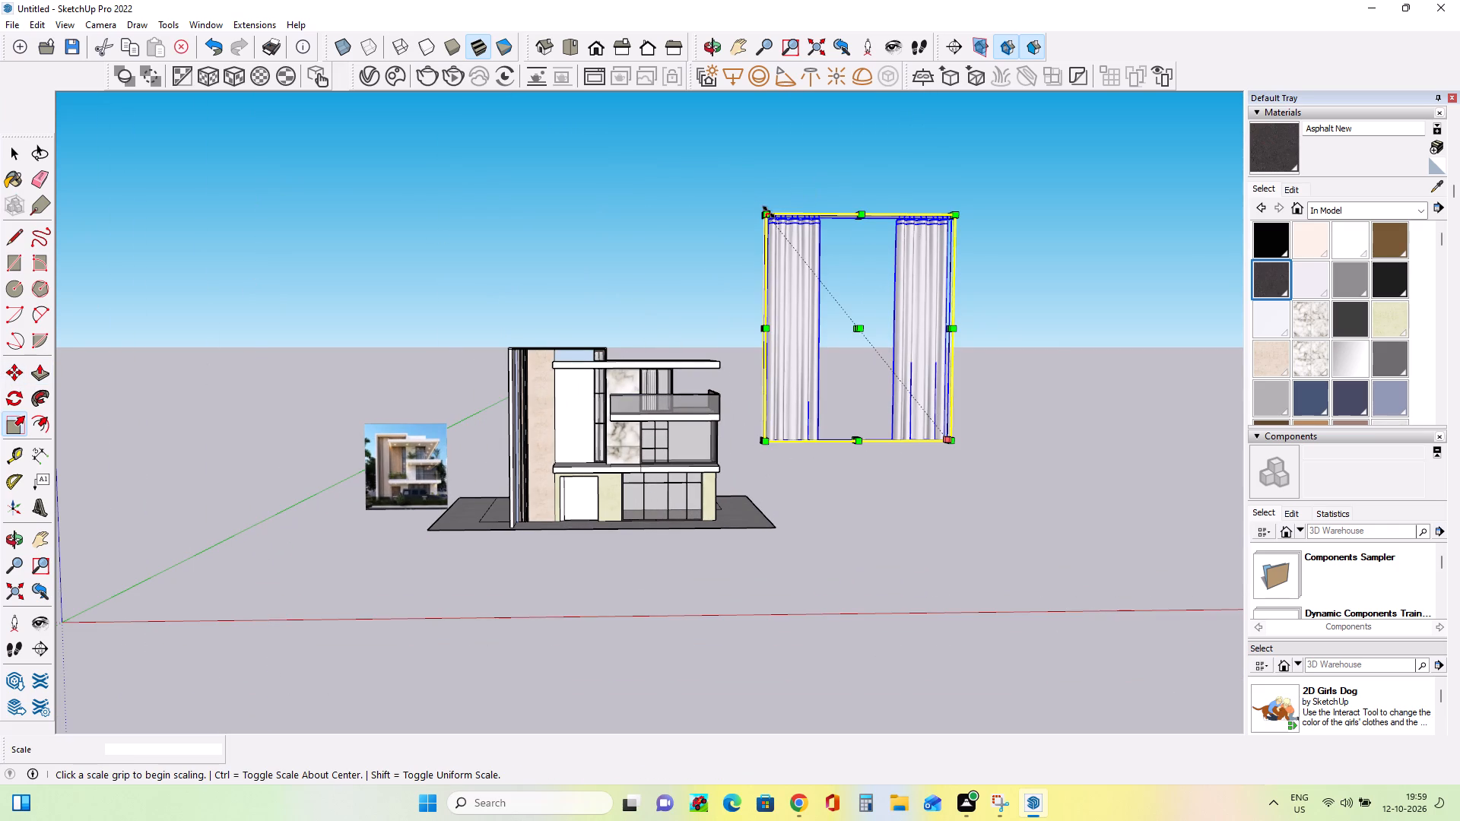
click(769, 213)
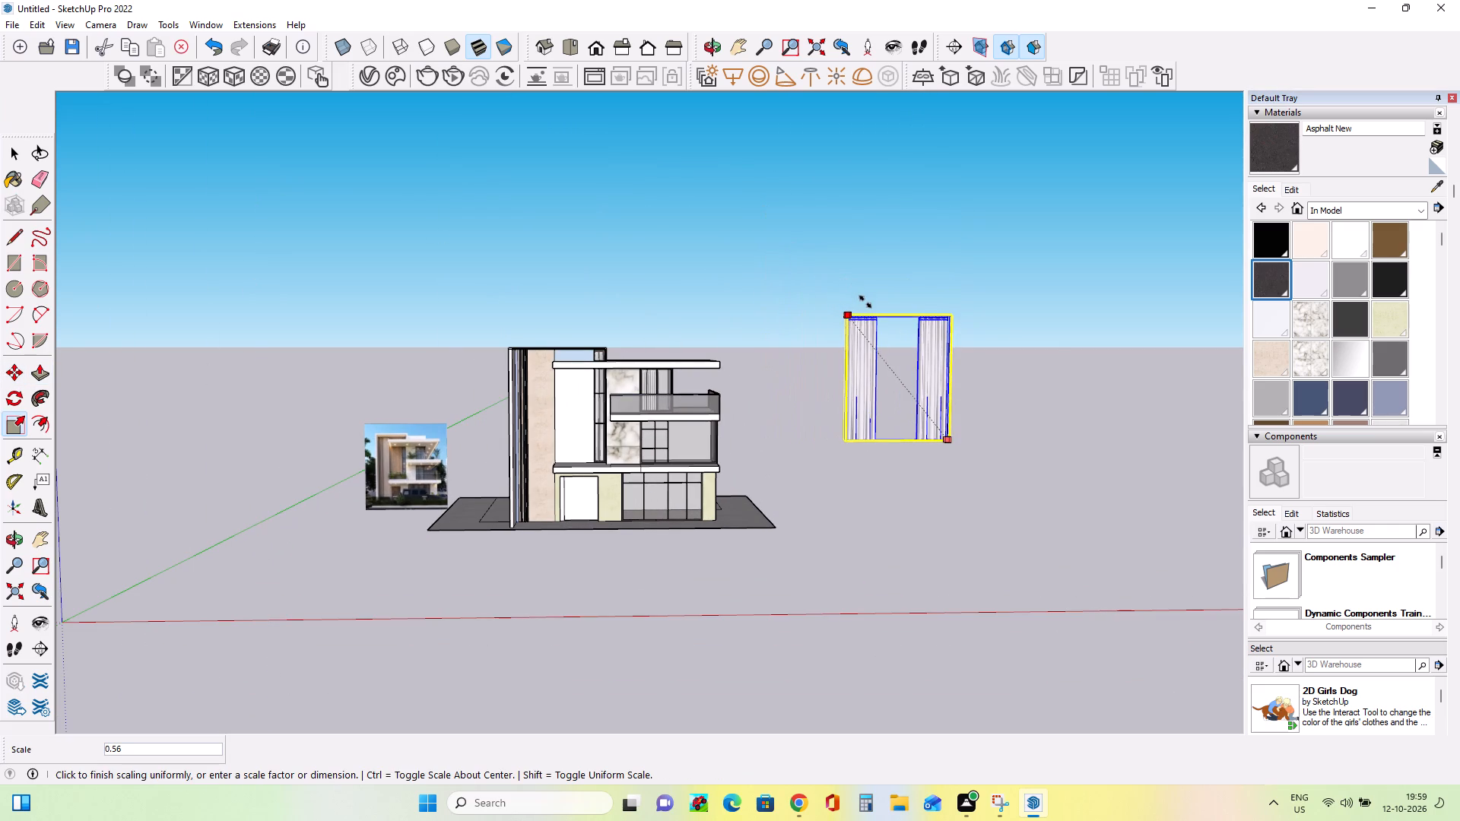
click(903, 372)
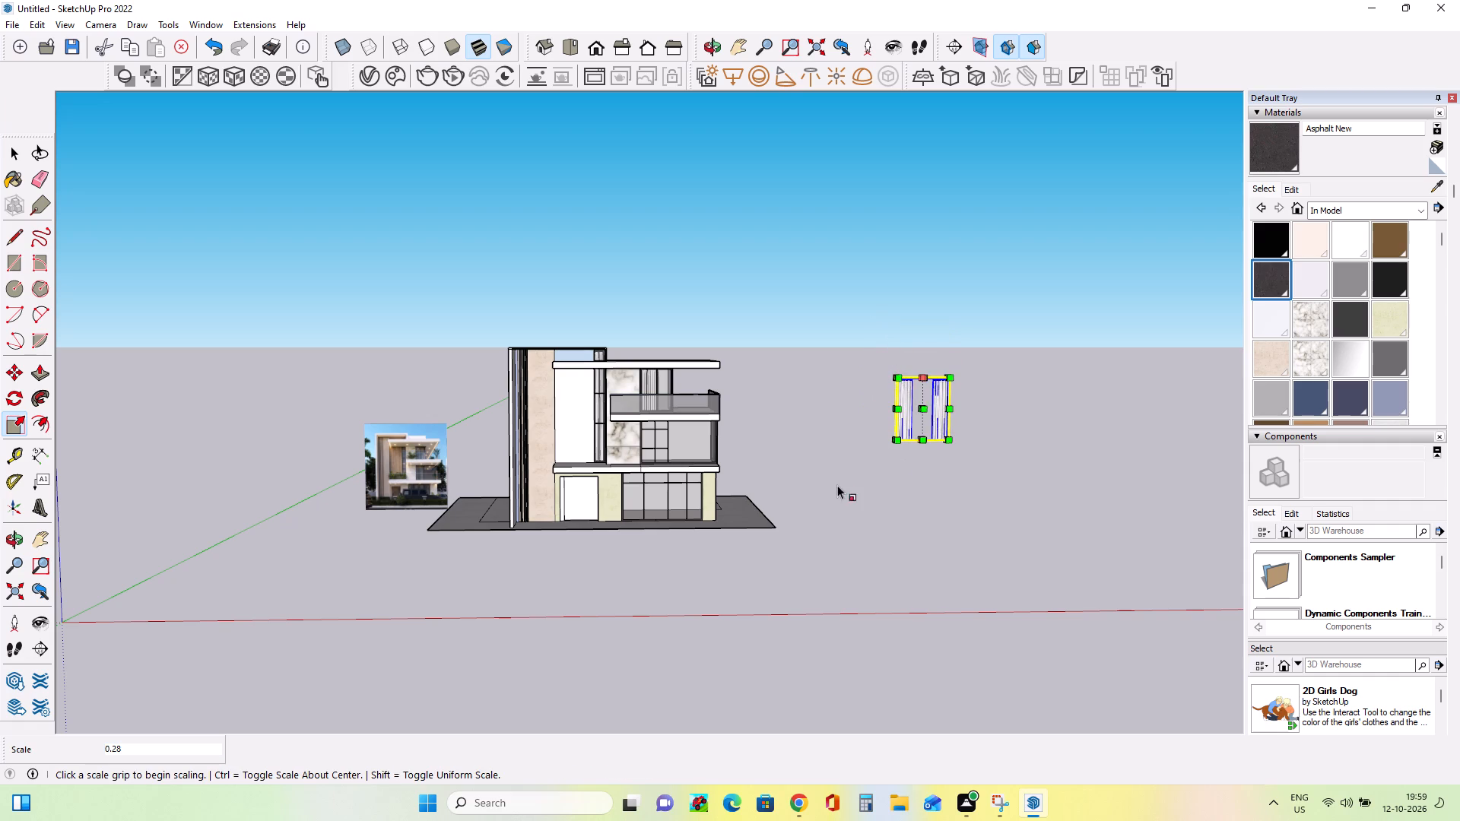
Move the curtain pair by its top corner toward the middle-floor window beneath the glass-railed balcony.
scroll(902, 422, up, 4)
middle_drag(929, 459, 942, 460)
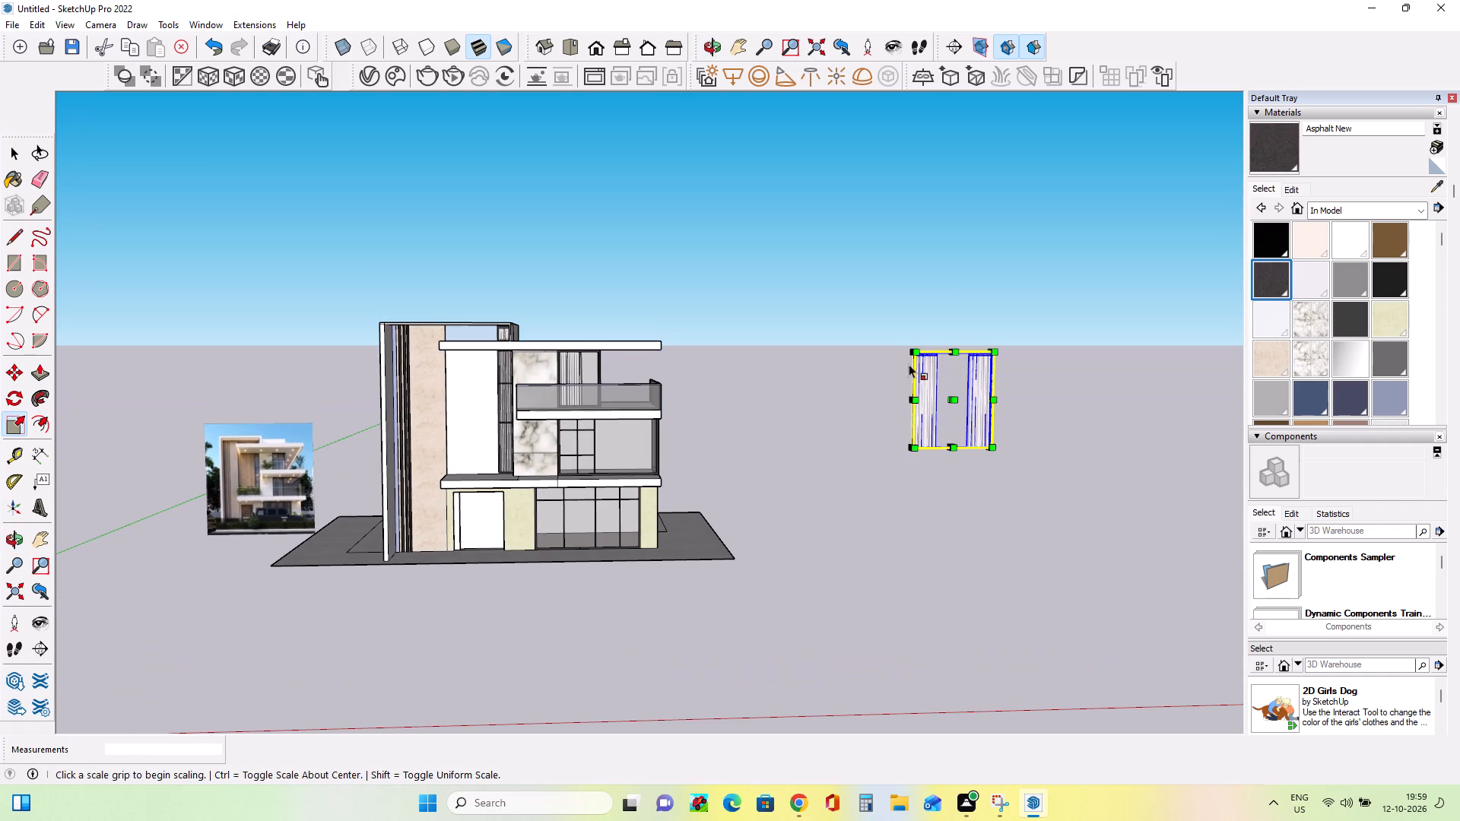
click(11, 382)
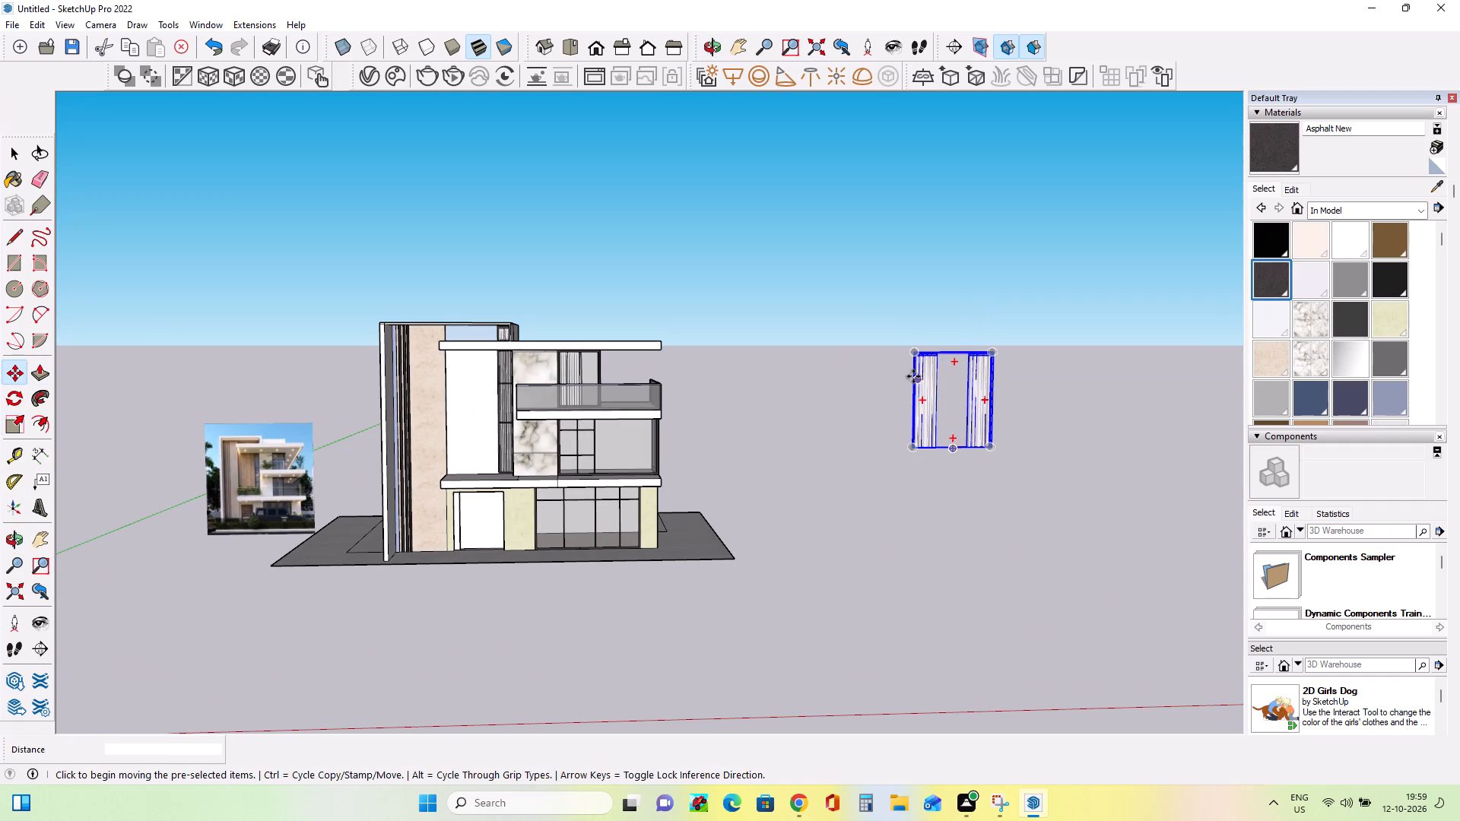
click(915, 357)
scroll(567, 424, up, 2)
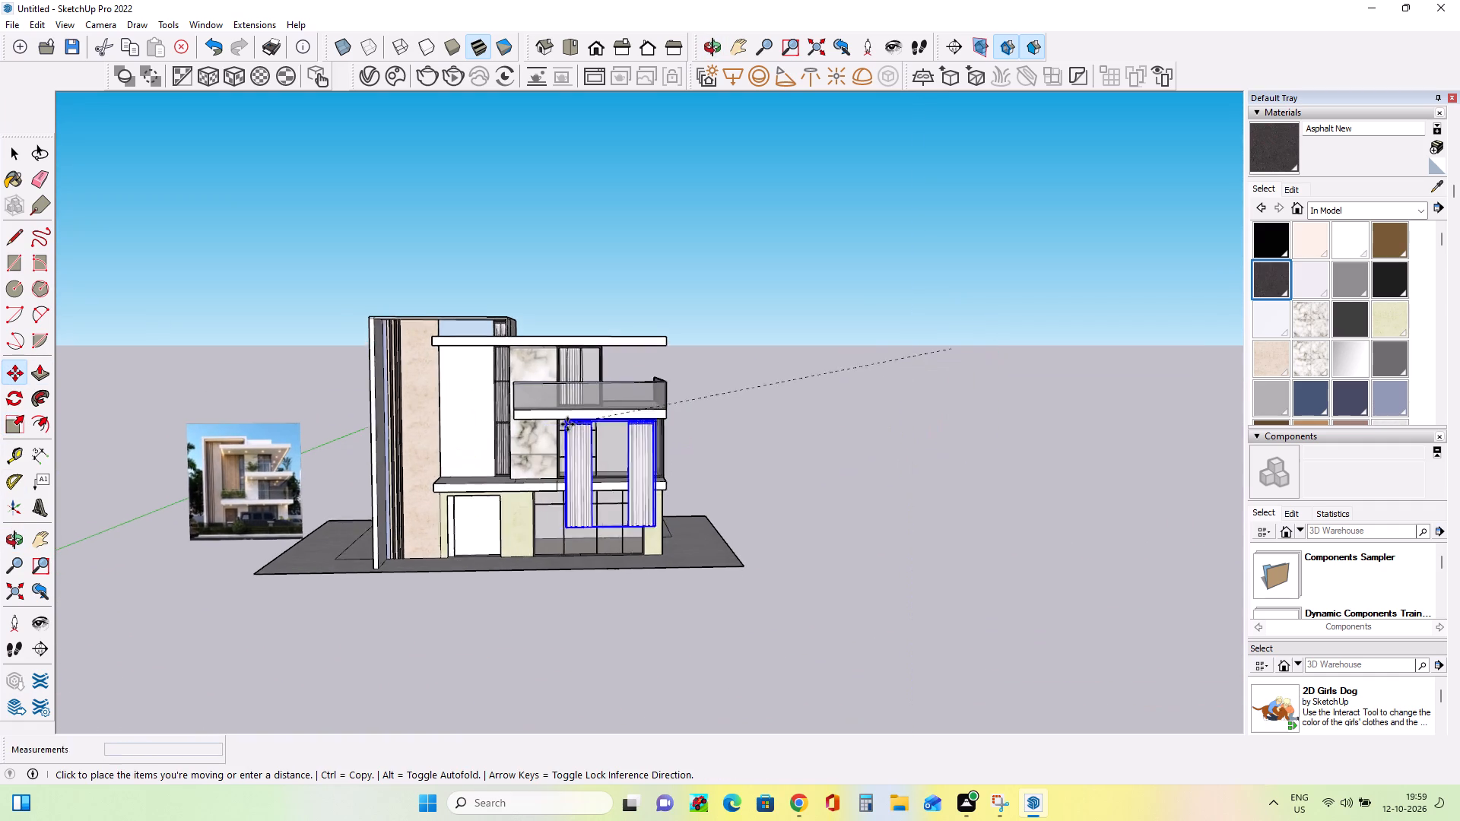
scroll(567, 424, up, 15)
middle_drag(580, 482, 605, 349)
click(506, 706)
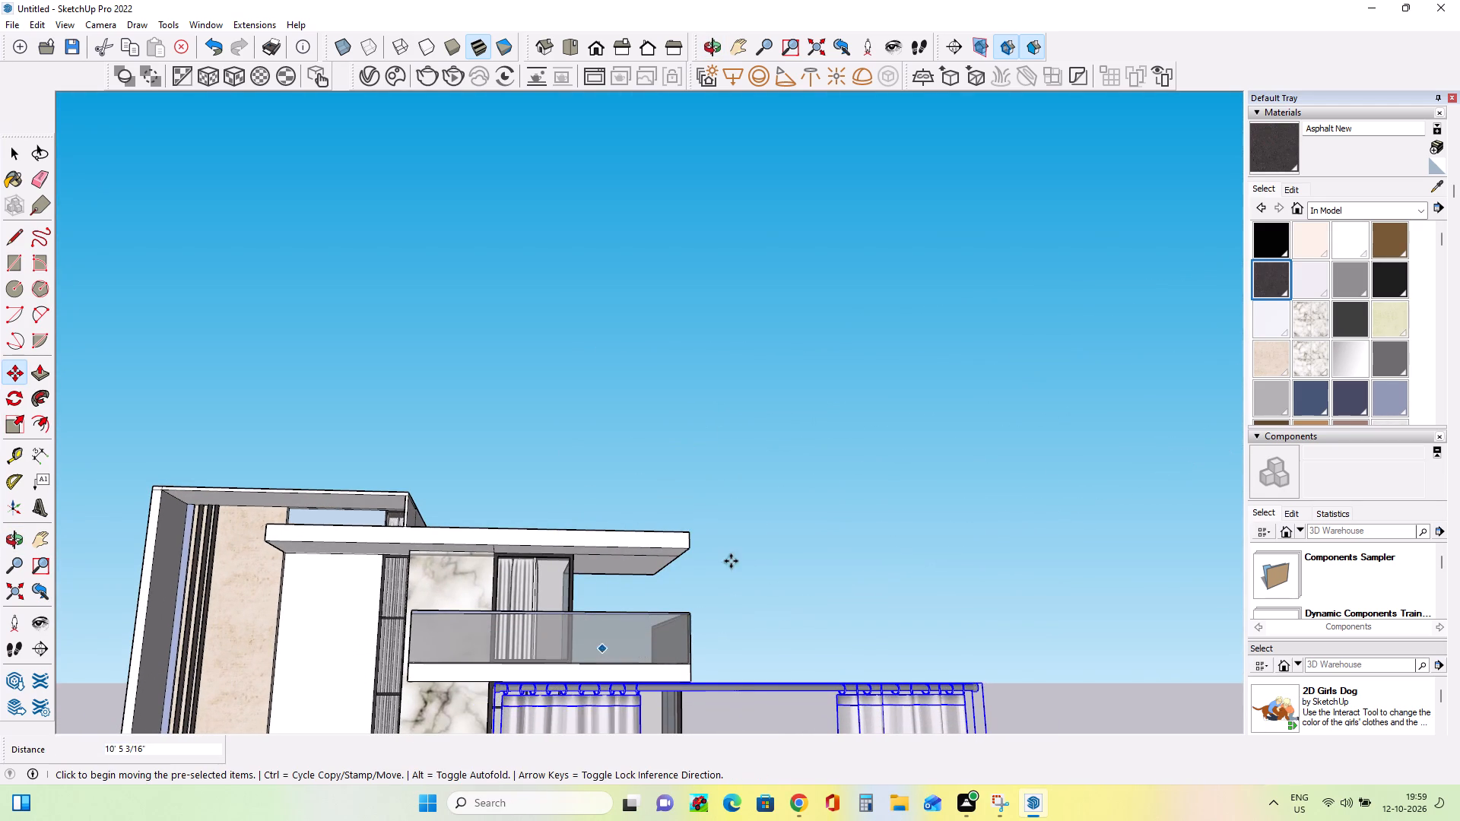
Move the curtain pair along the green axis from in front of the house back to just behind the middle-floor window.
scroll(762, 520, down, 8)
middle_drag(951, 575, 225, 560)
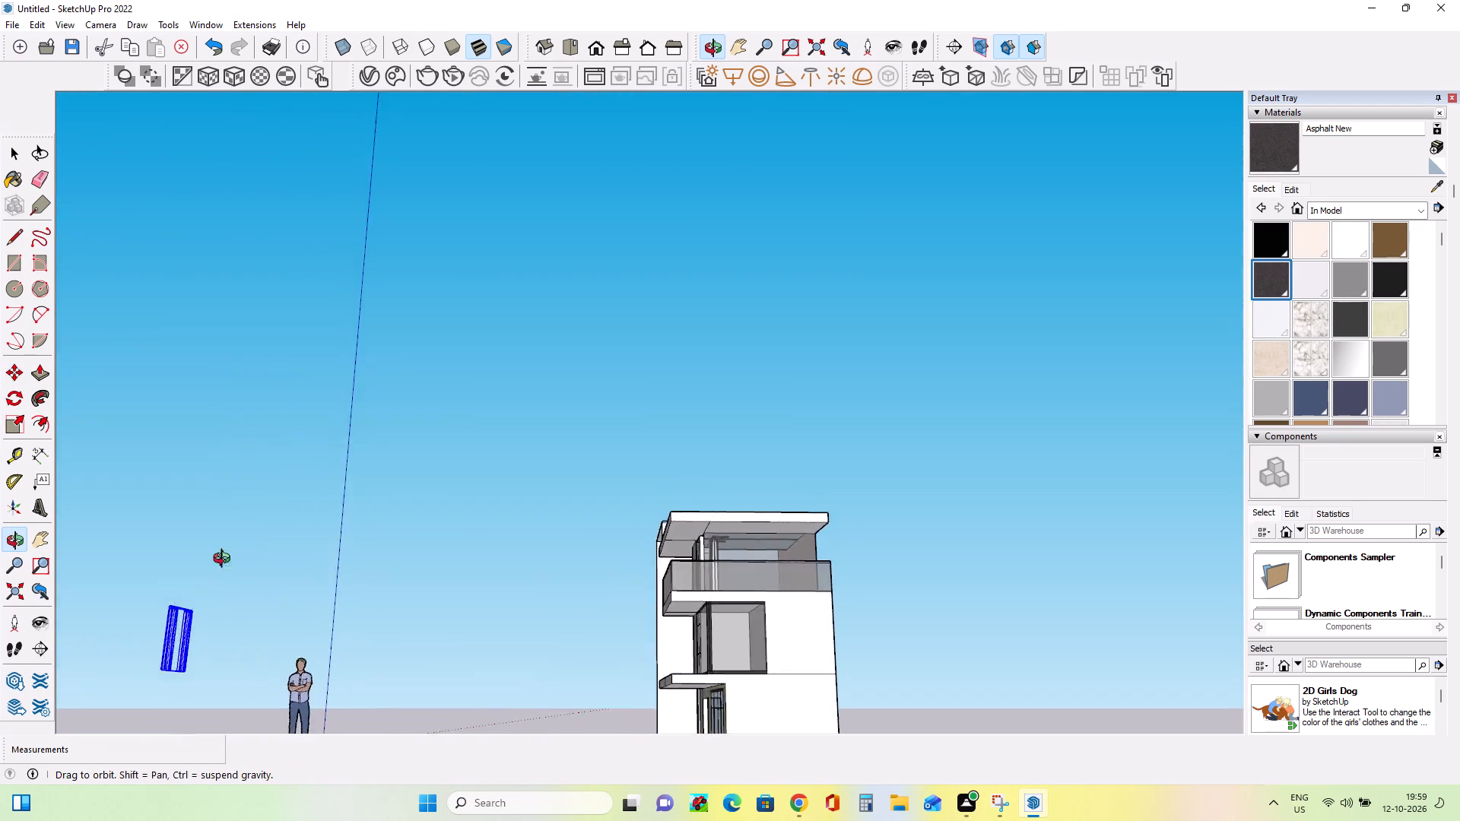
middle_drag(225, 560, 195, 584)
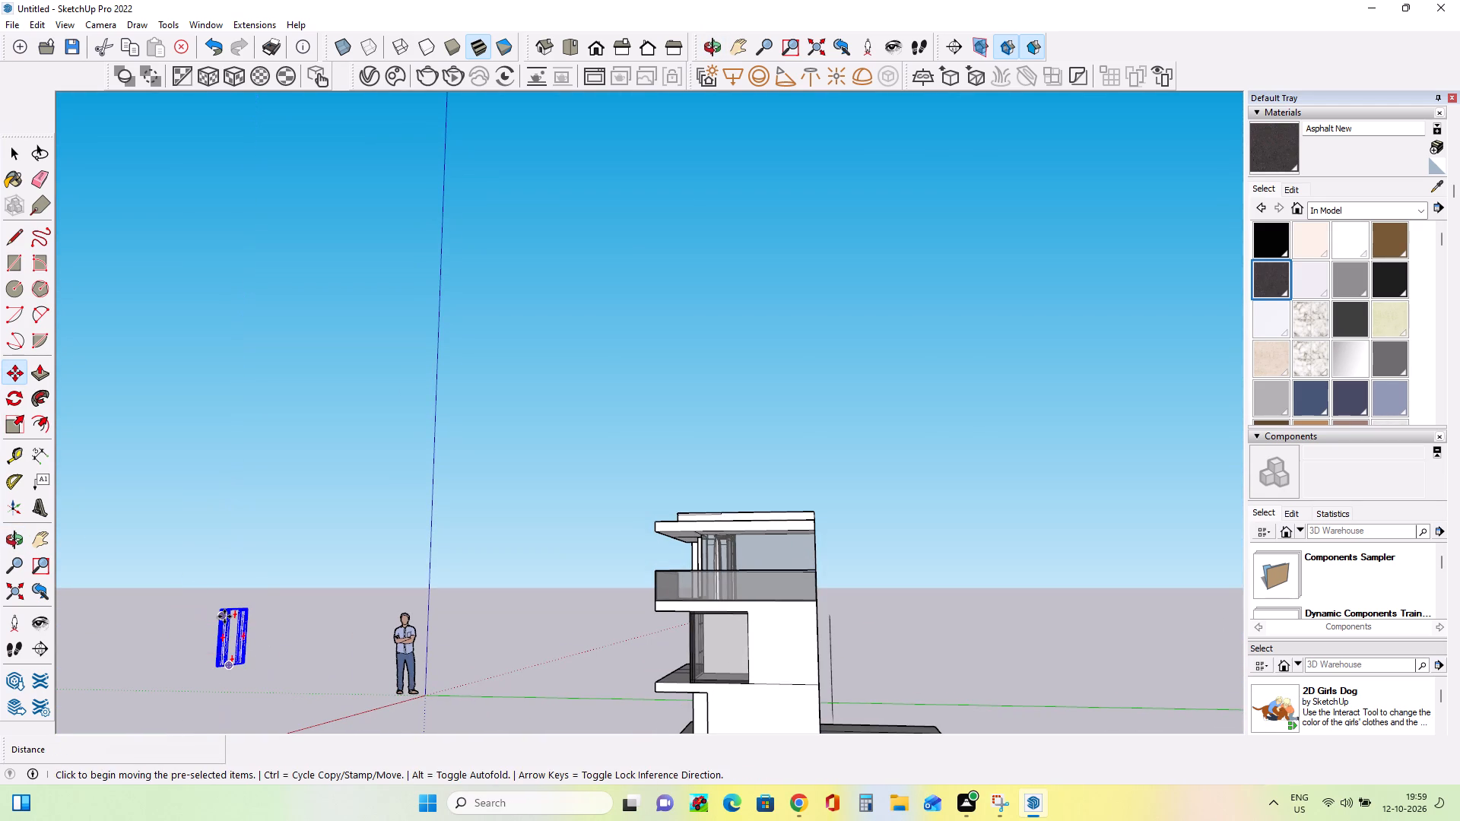
click(224, 617)
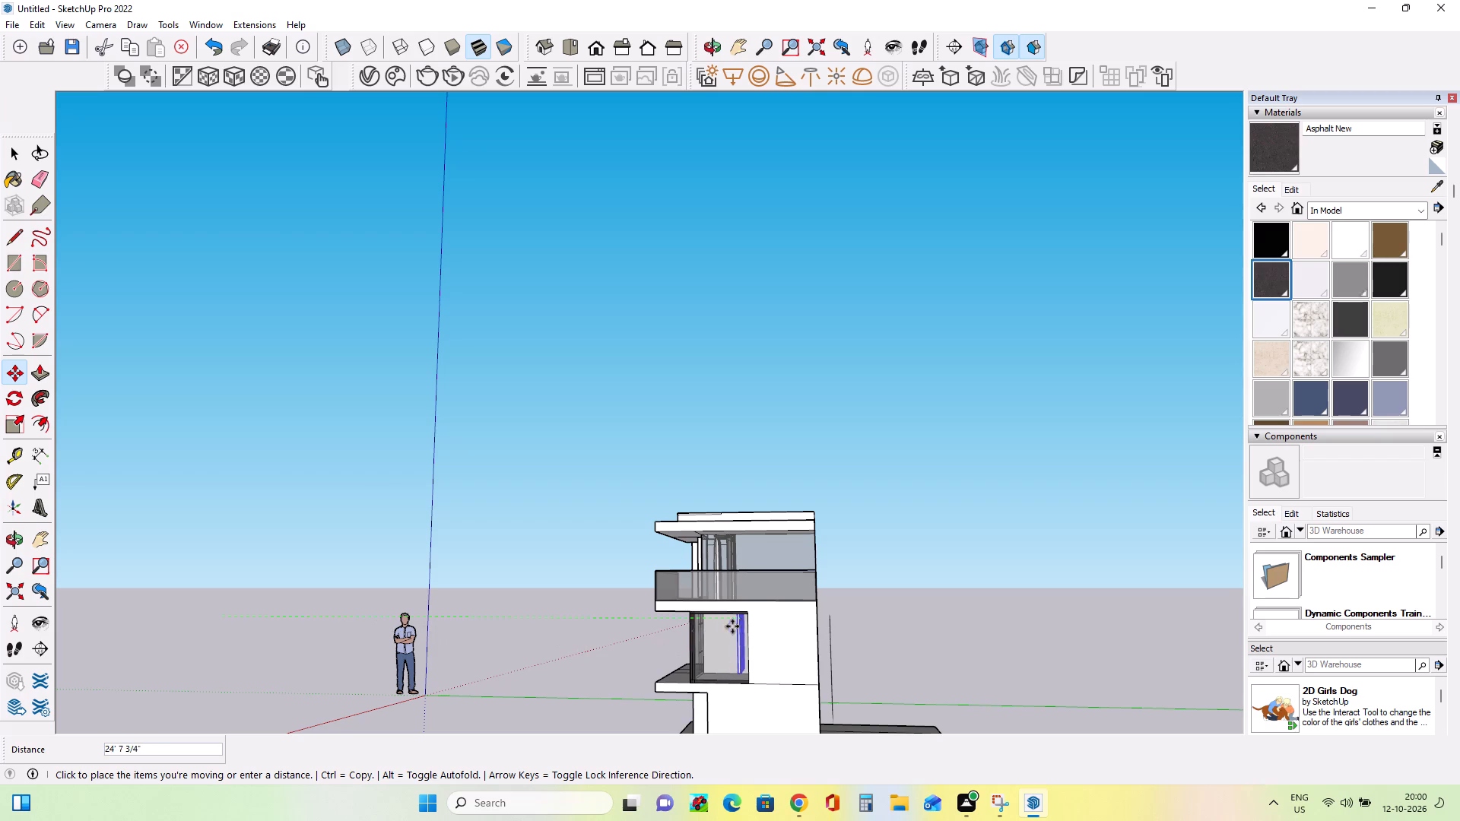
click(700, 623)
middle_drag(611, 662, 913, 656)
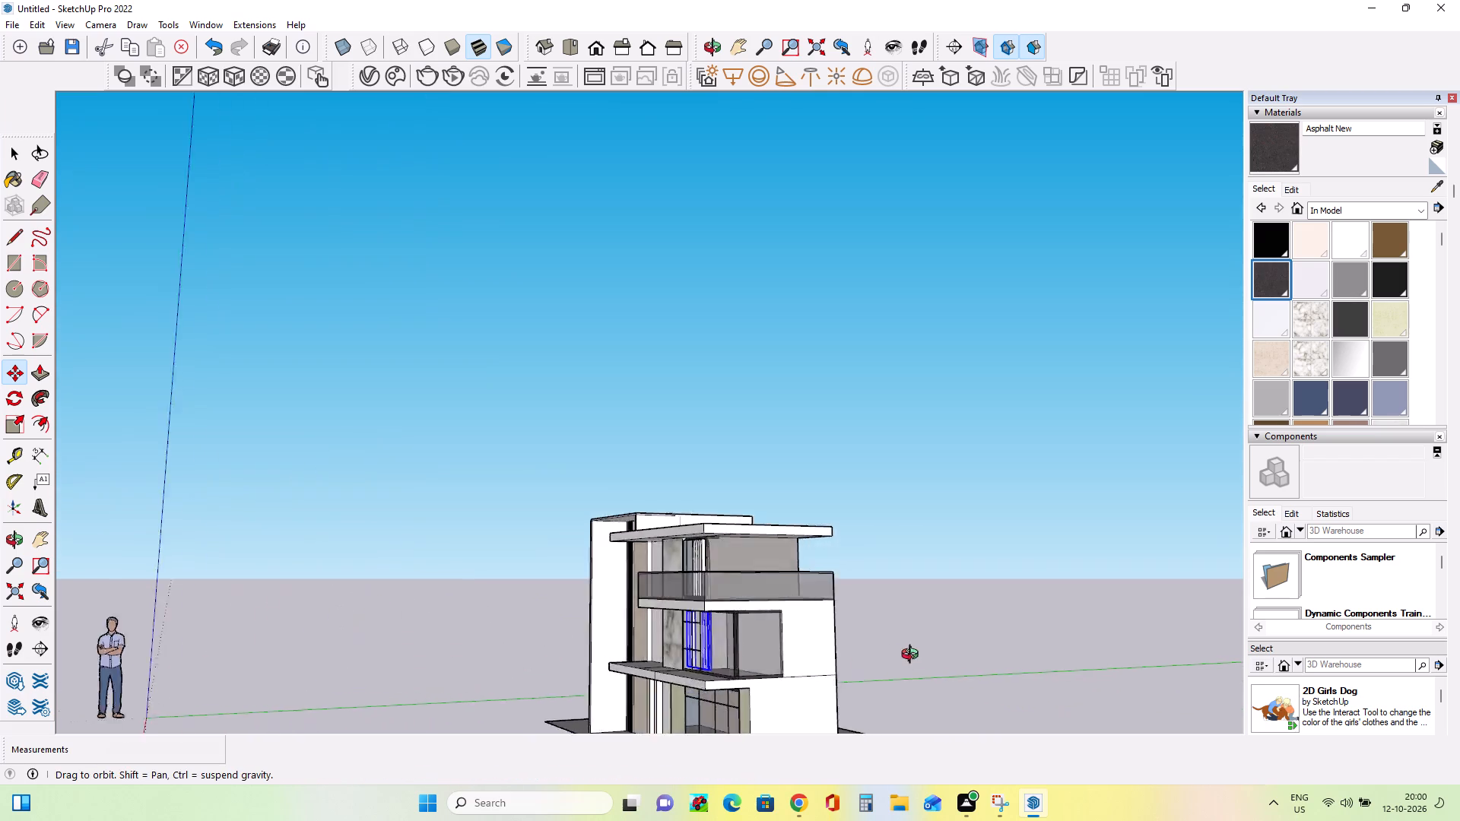
middle_drag(913, 656, 1103, 634)
scroll(650, 644, up, 6)
middle_drag(700, 661, 878, 718)
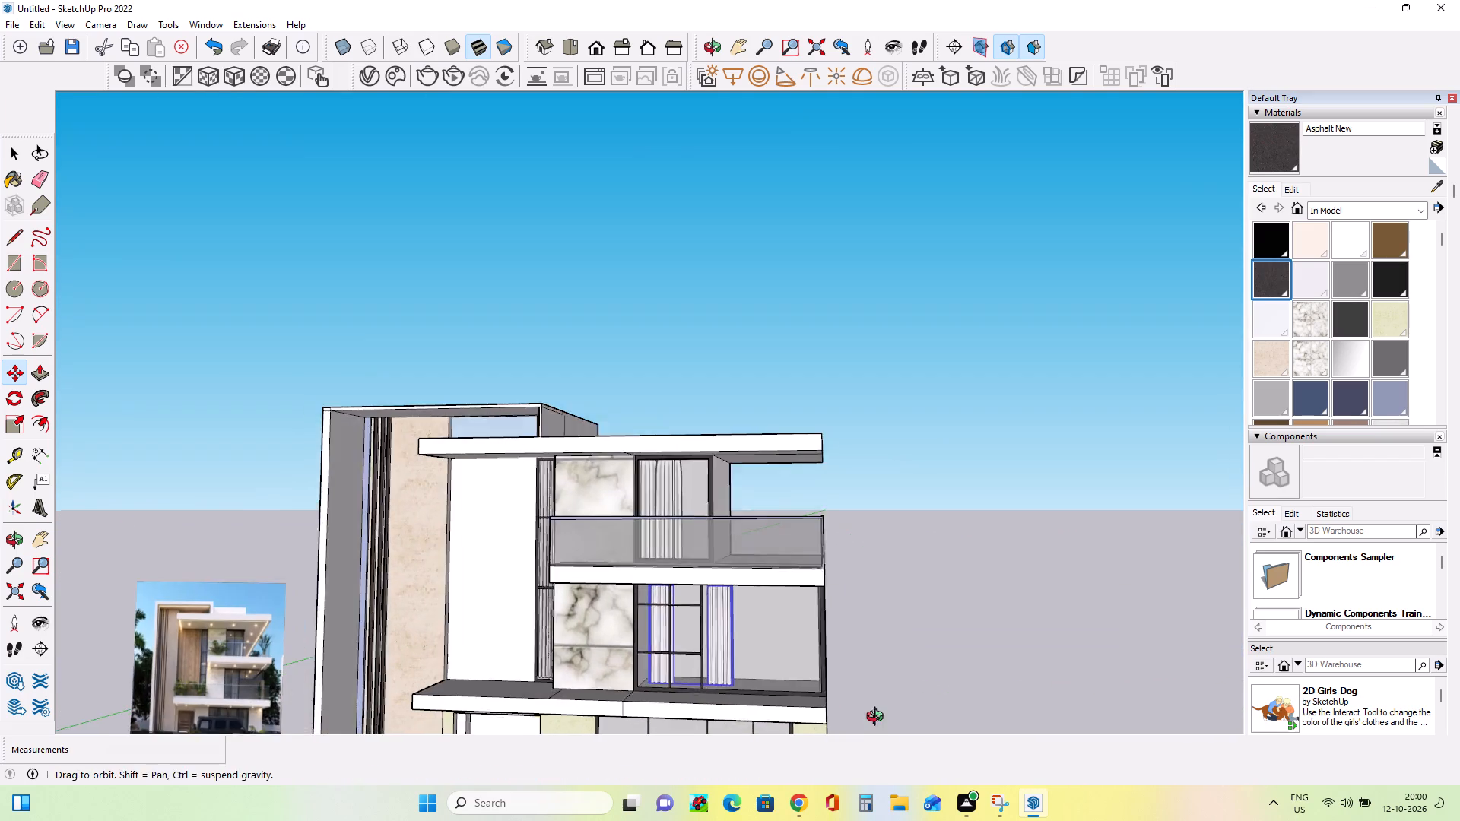
Copy the middle-floor curtain pair along the red axis to the open space beside the house, about 5' away.
middle_drag(878, 718, 901, 718)
scroll(714, 642, up, 5)
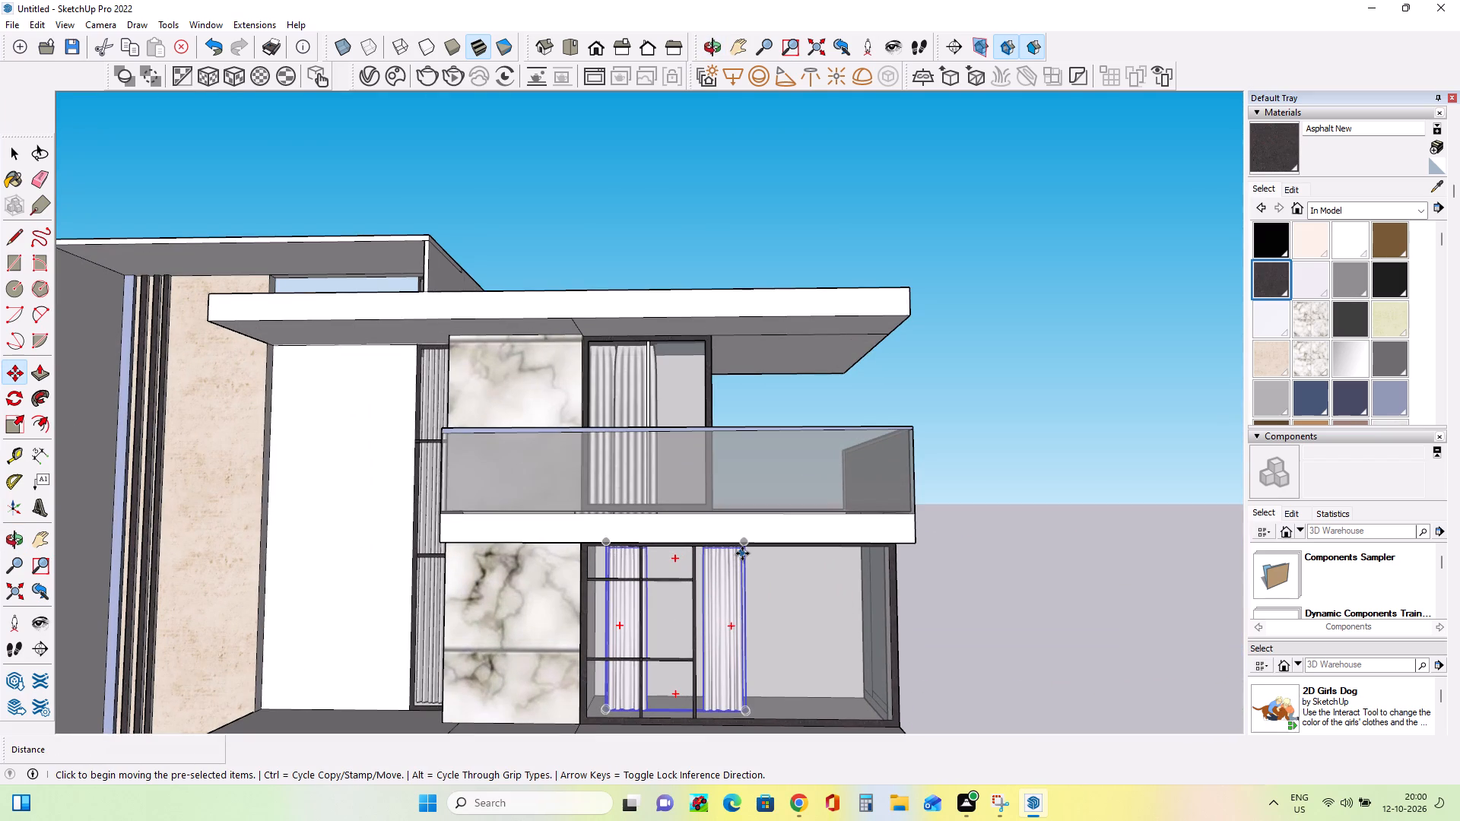
click(742, 553)
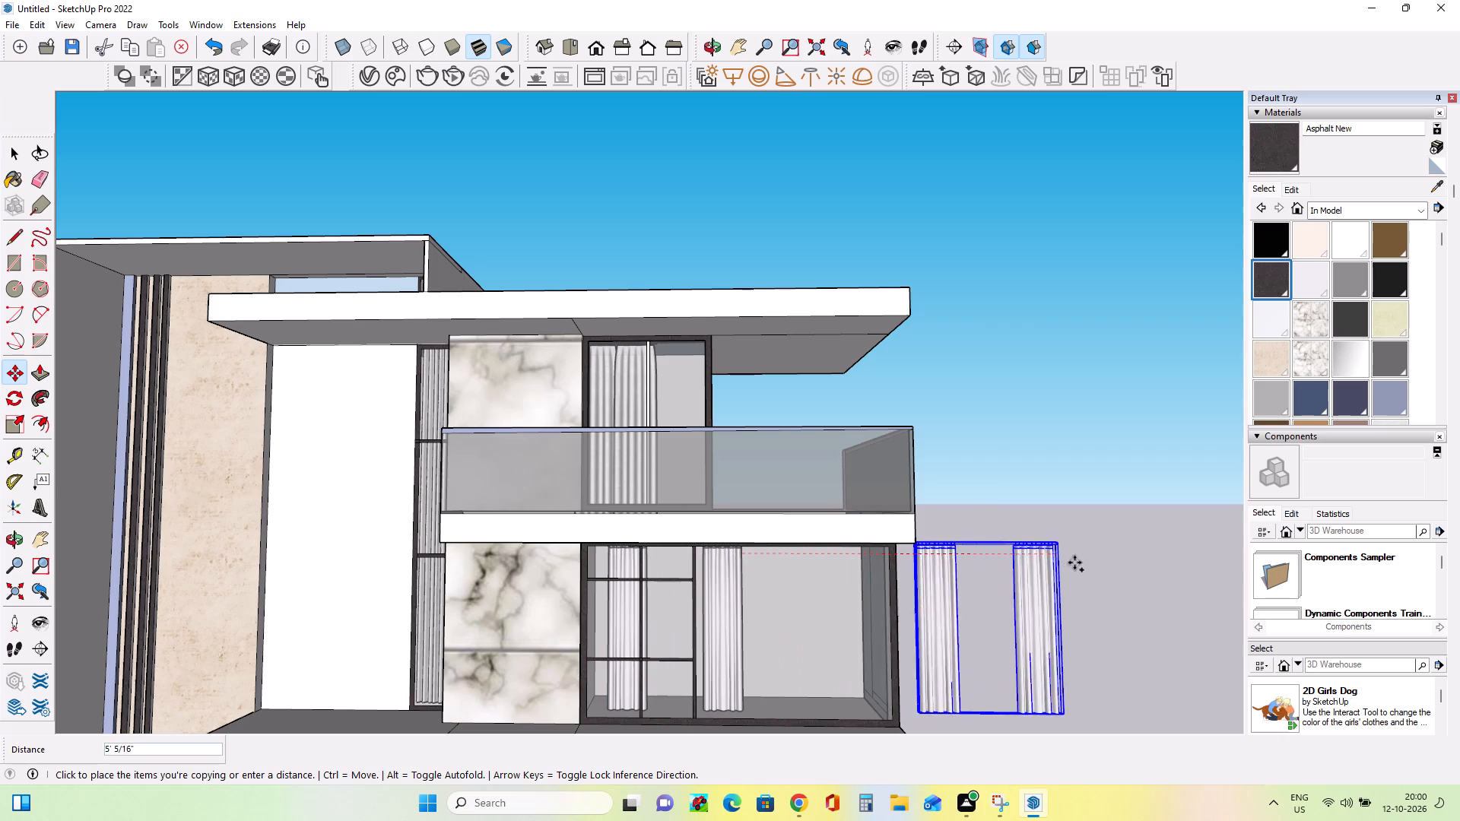
click(1078, 563)
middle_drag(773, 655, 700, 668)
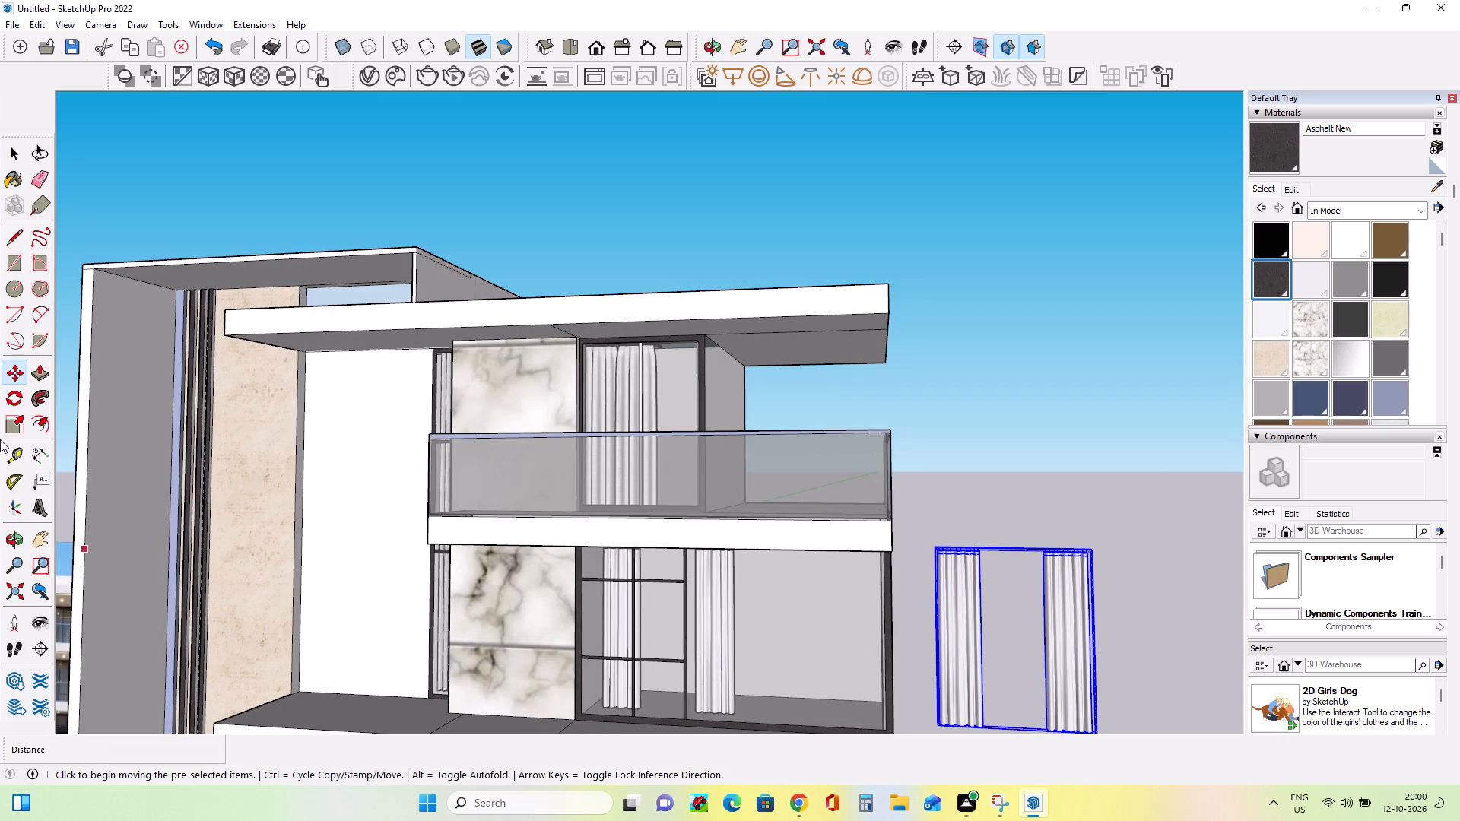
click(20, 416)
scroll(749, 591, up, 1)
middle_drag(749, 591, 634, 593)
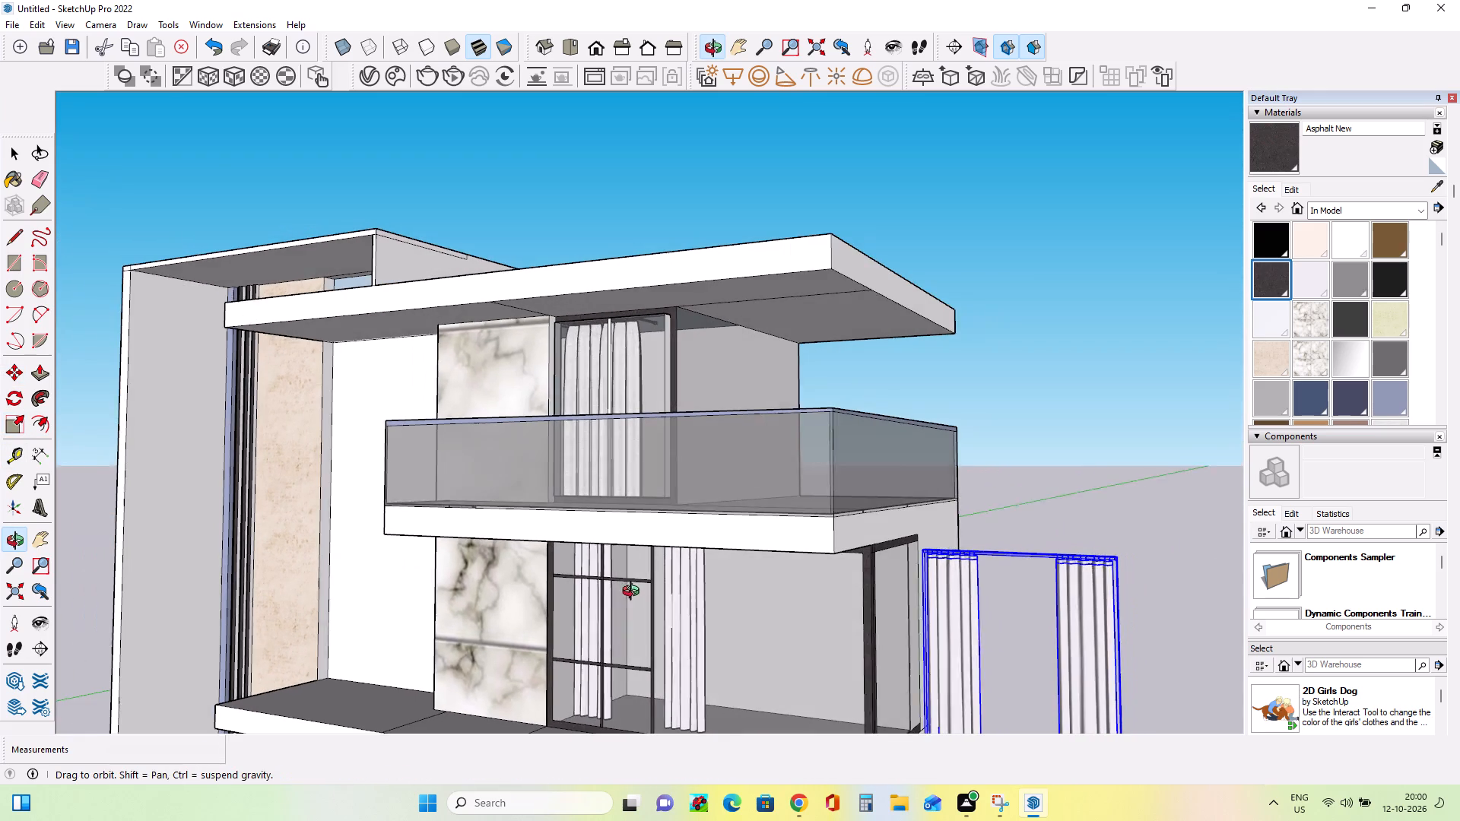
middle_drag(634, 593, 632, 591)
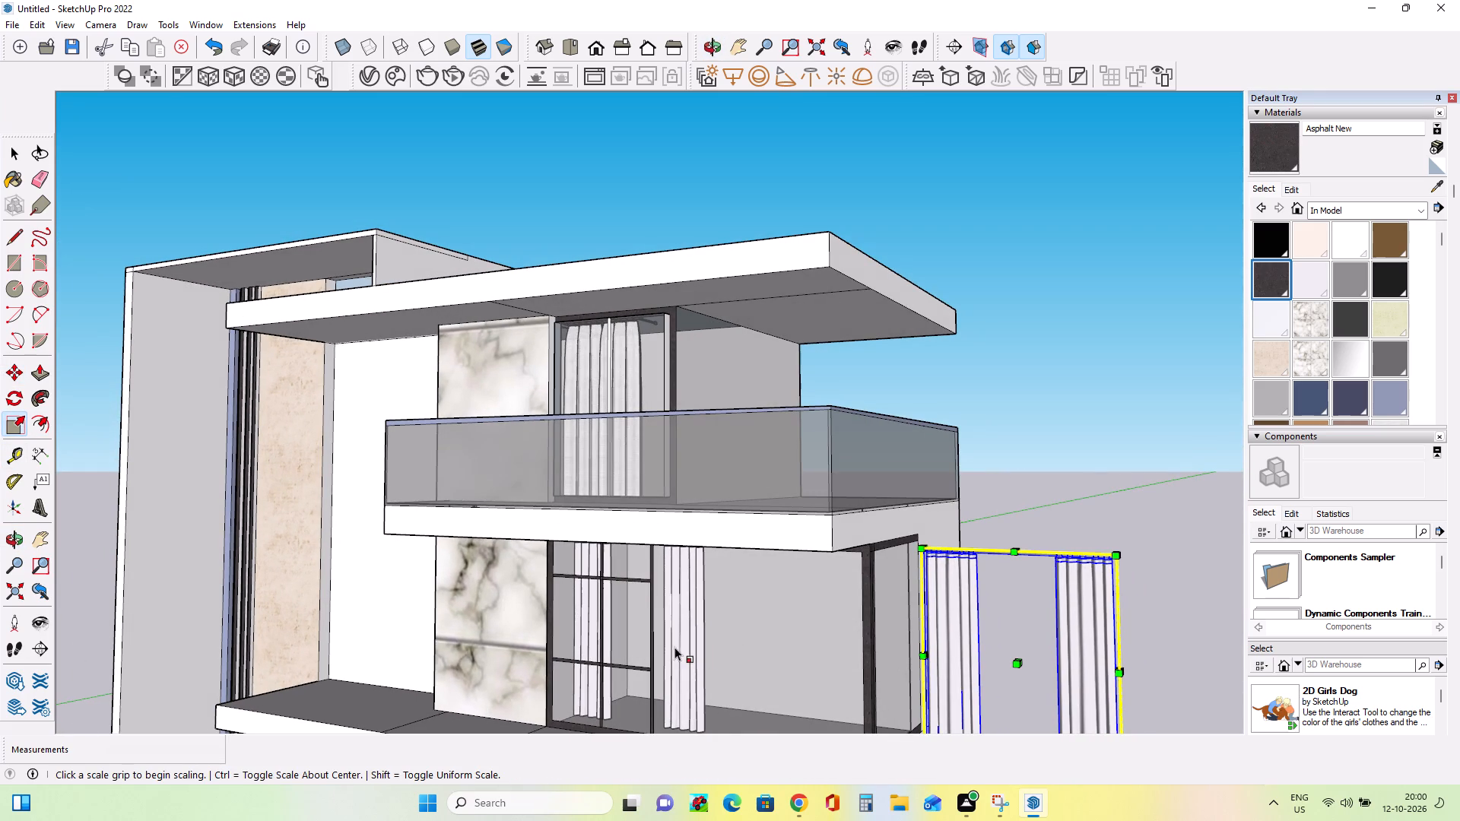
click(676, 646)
Delete the large glass pane in front of the curtains in the middle-floor window.
middle_drag(715, 570, 719, 526)
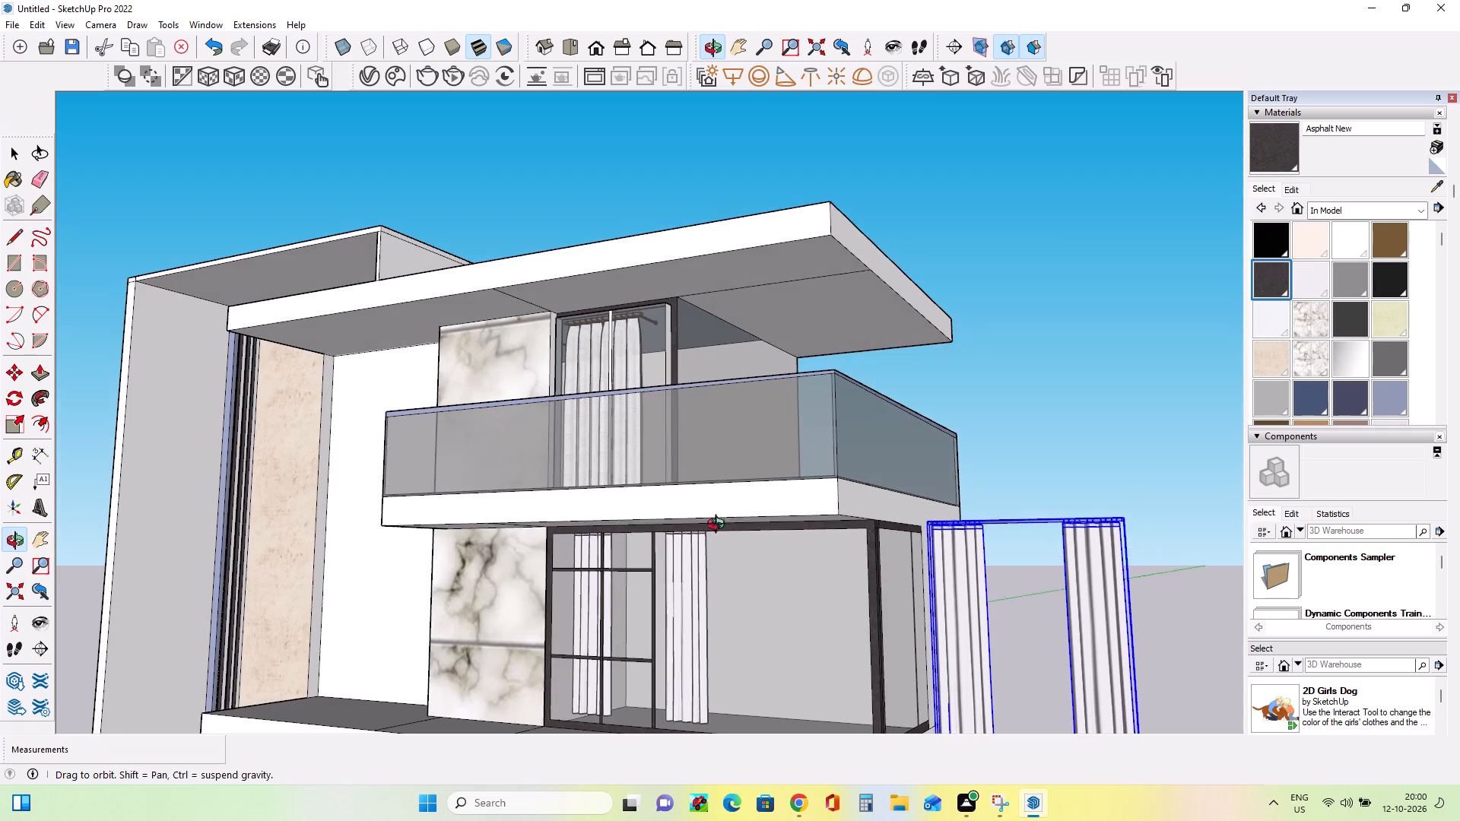
middle_drag(719, 526, 719, 524)
middle_drag(732, 586, 709, 598)
middle_drag(709, 598, 709, 611)
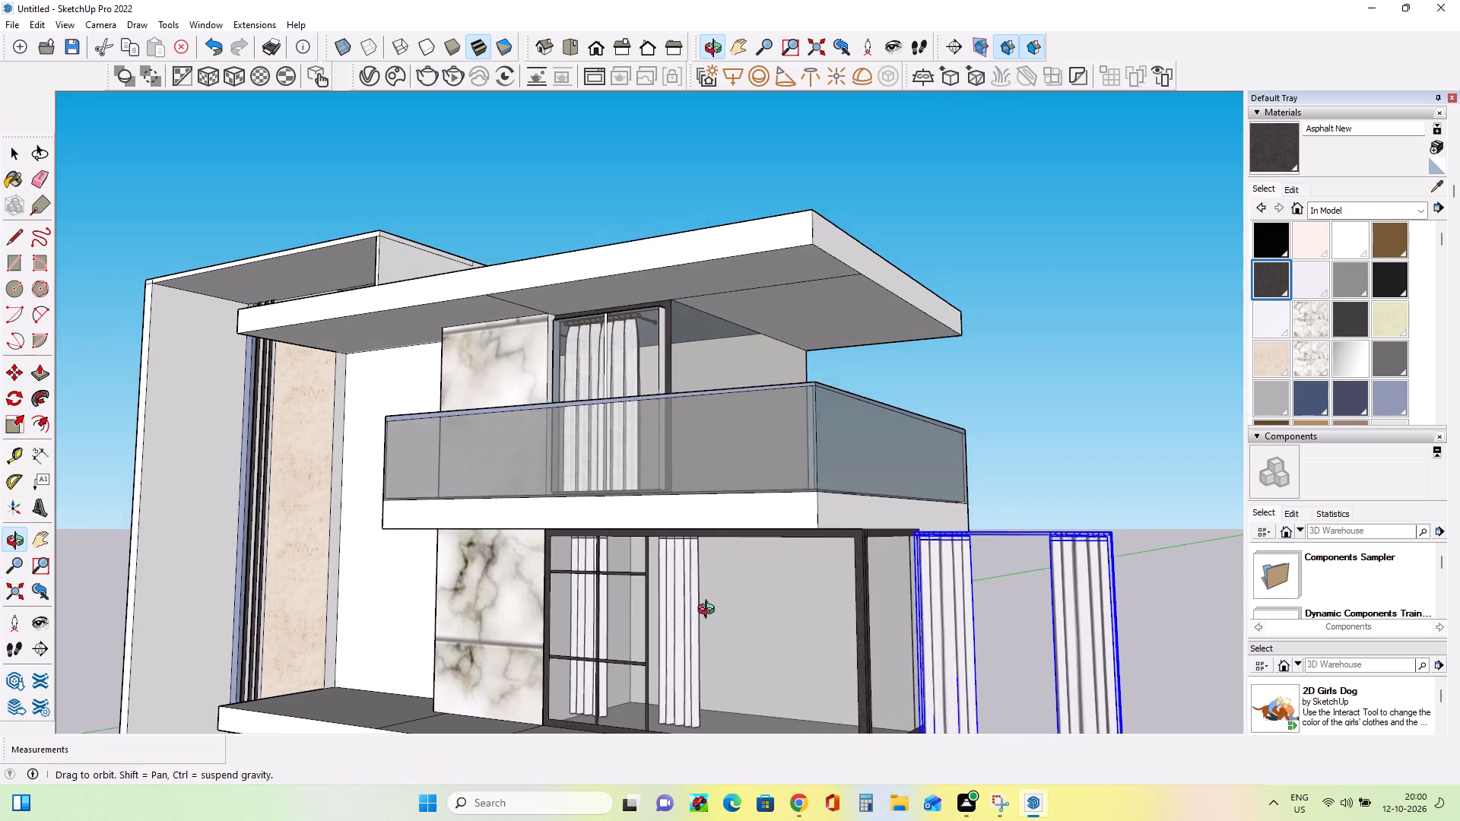
middle_drag(709, 611, 711, 626)
click(7, 144)
click(125, 147)
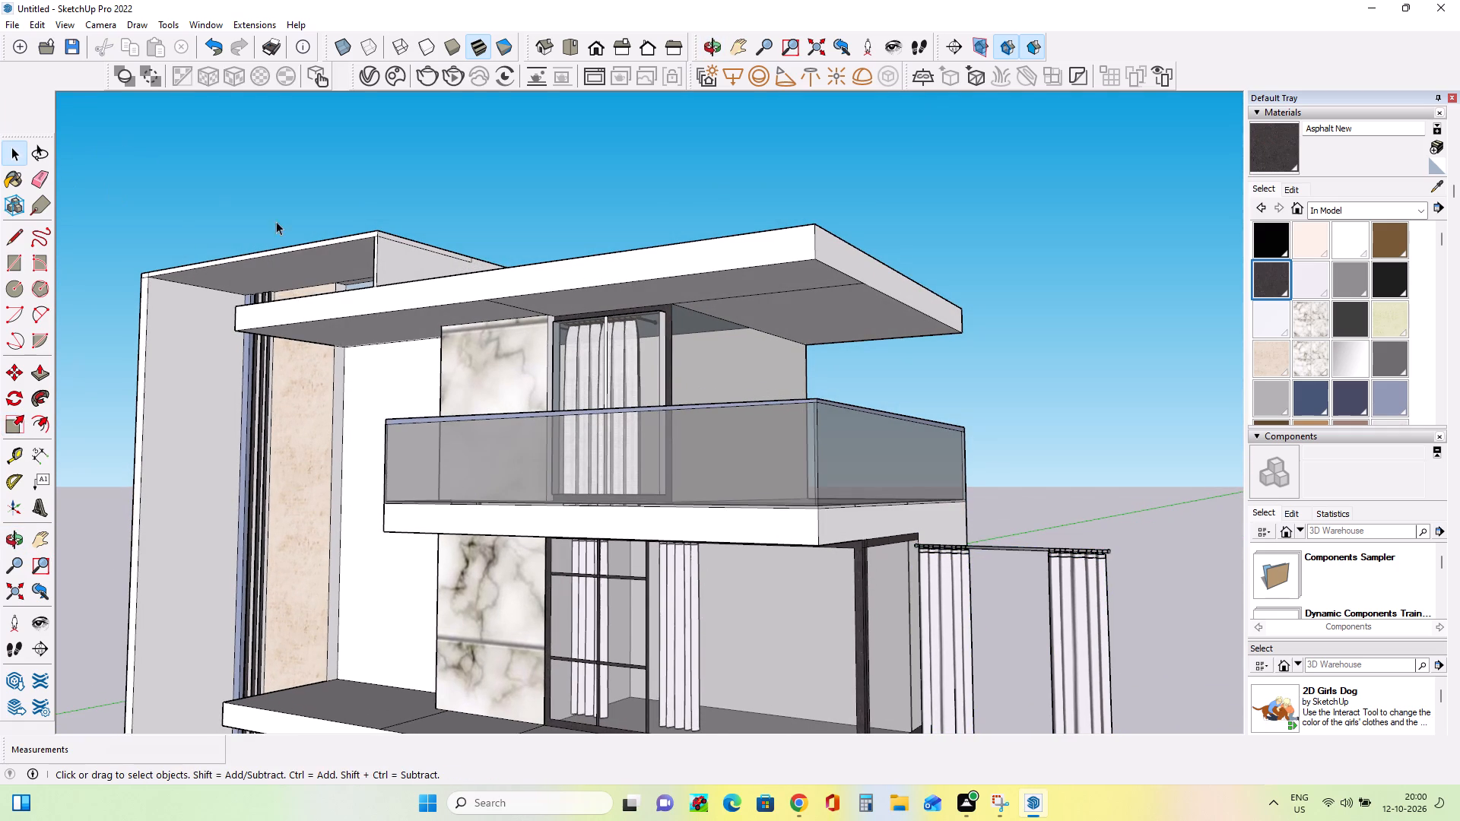
click(697, 656)
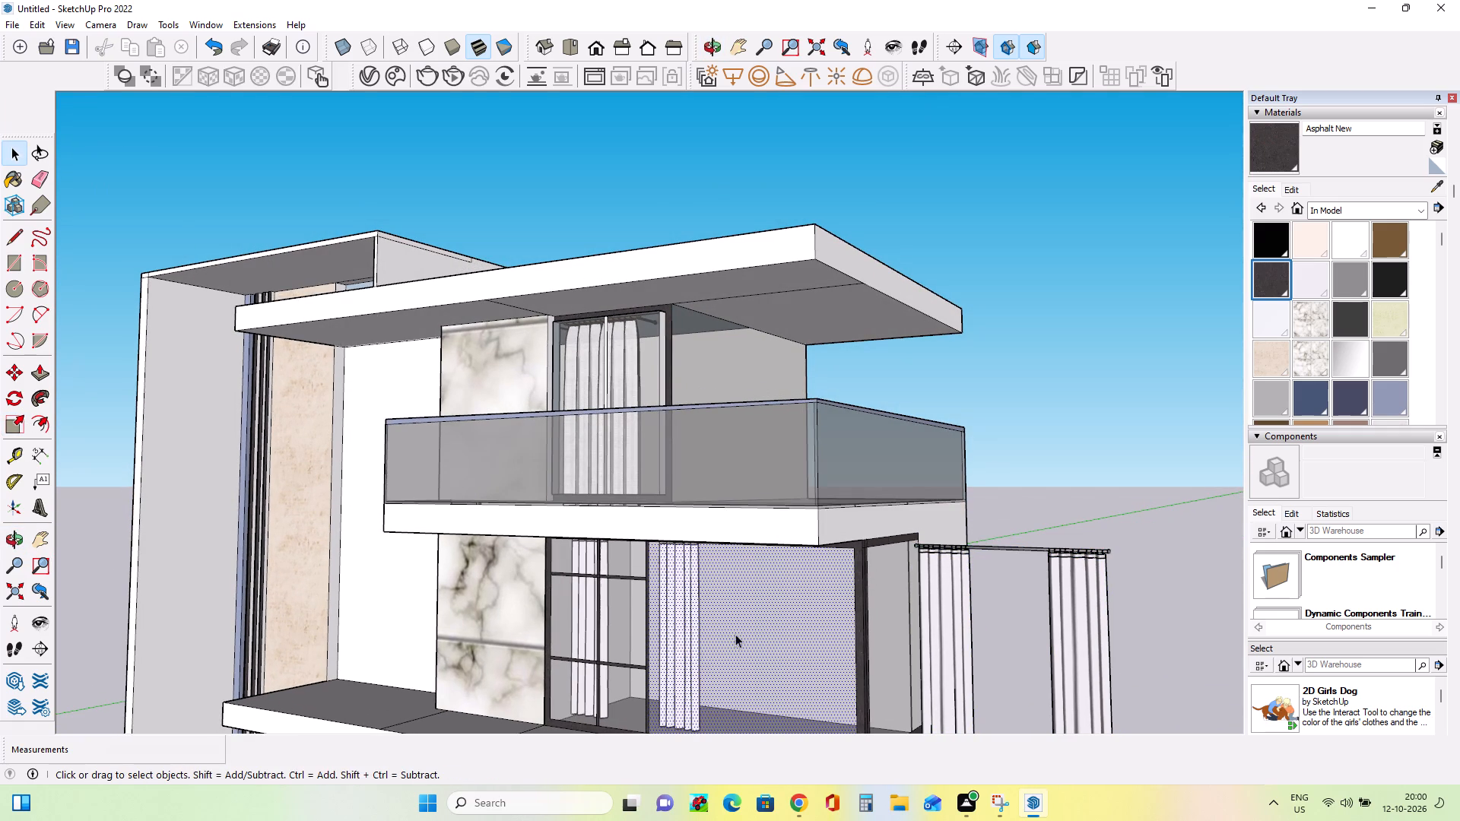
key(Delete)
Scale the middle-floor curtain pair along the red axis to about 2.07 so it spans the window's width.
click(696, 648)
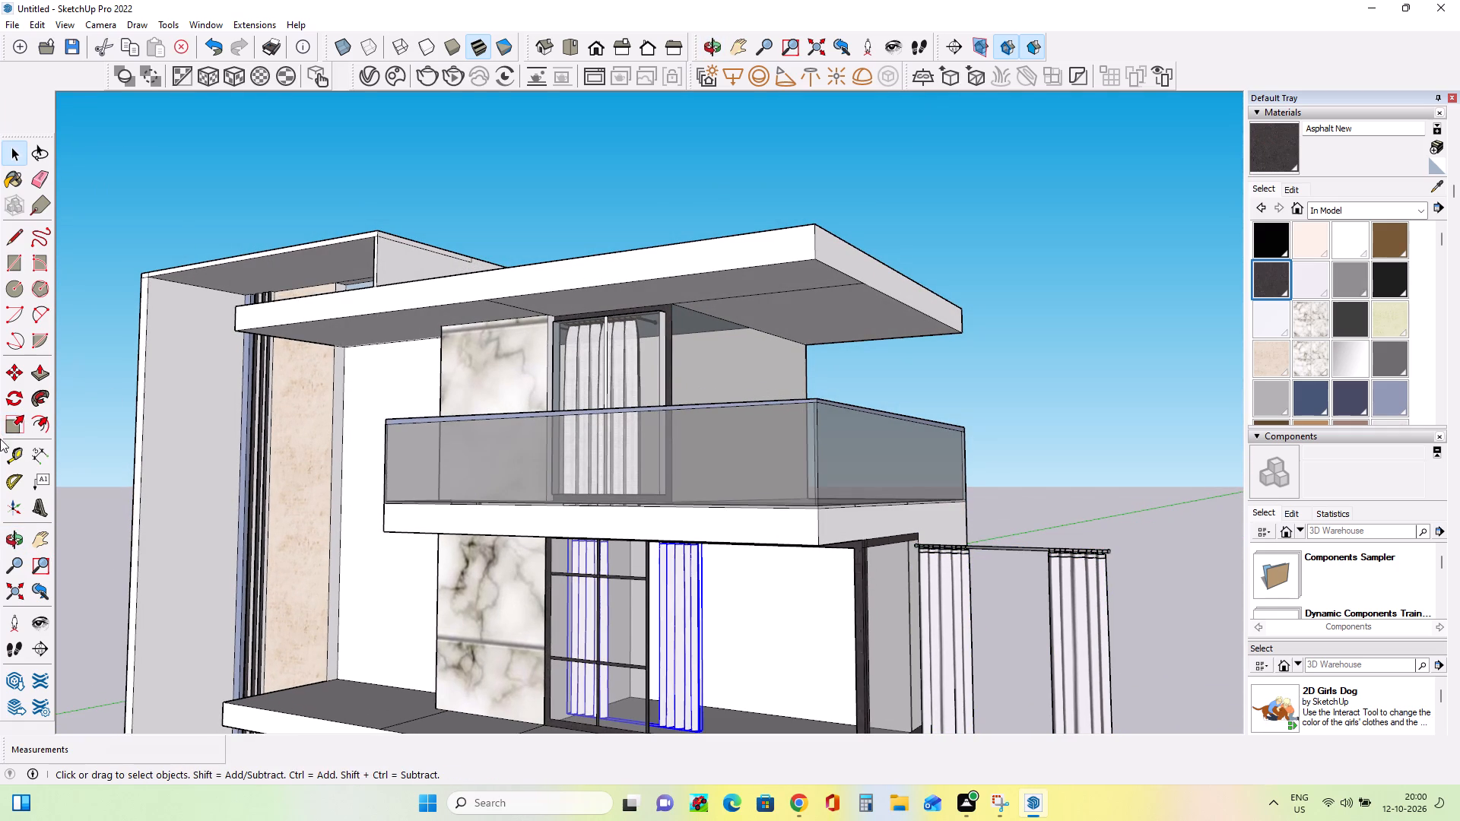
click(8, 426)
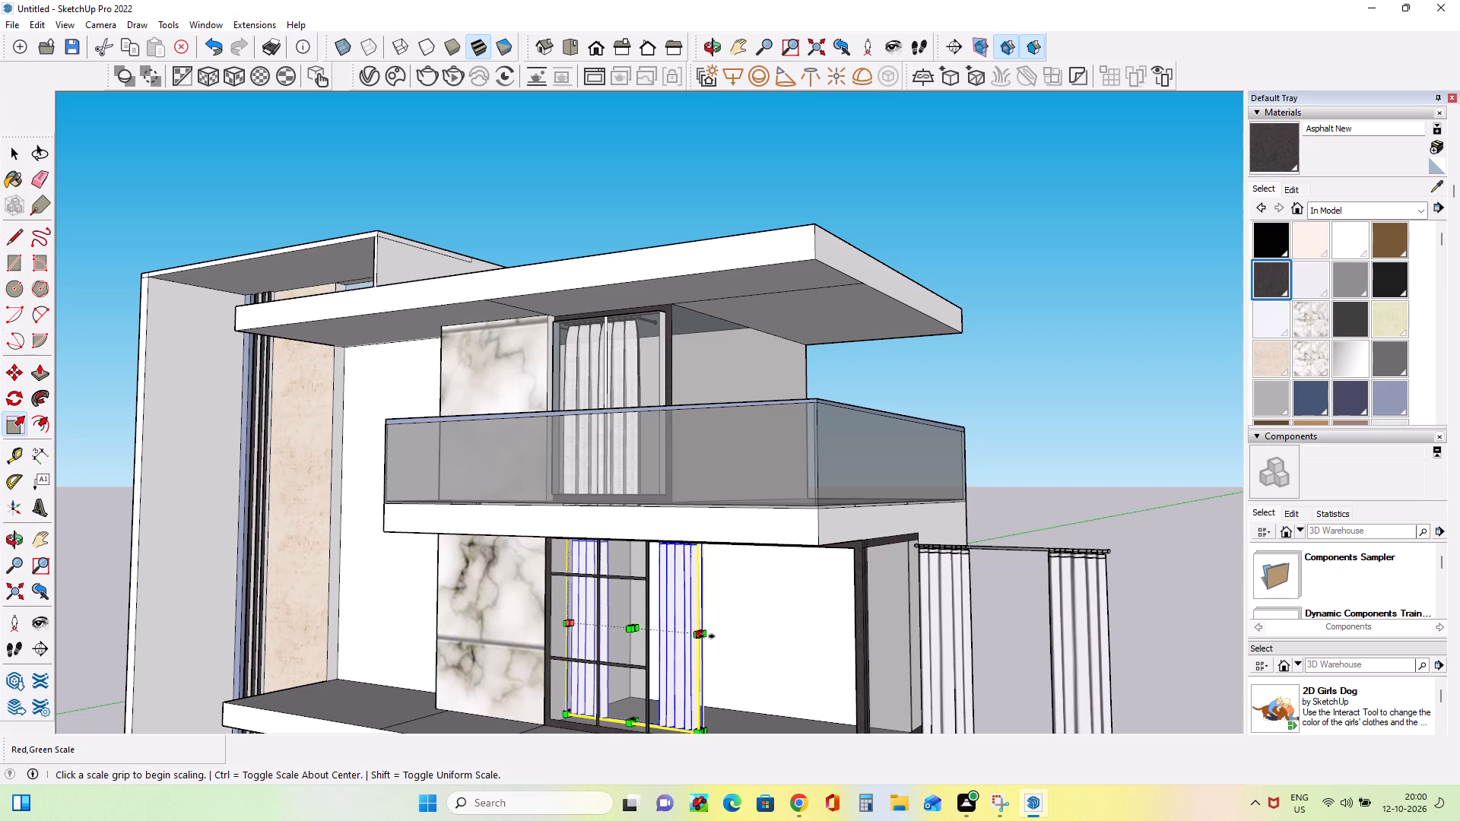
click(706, 636)
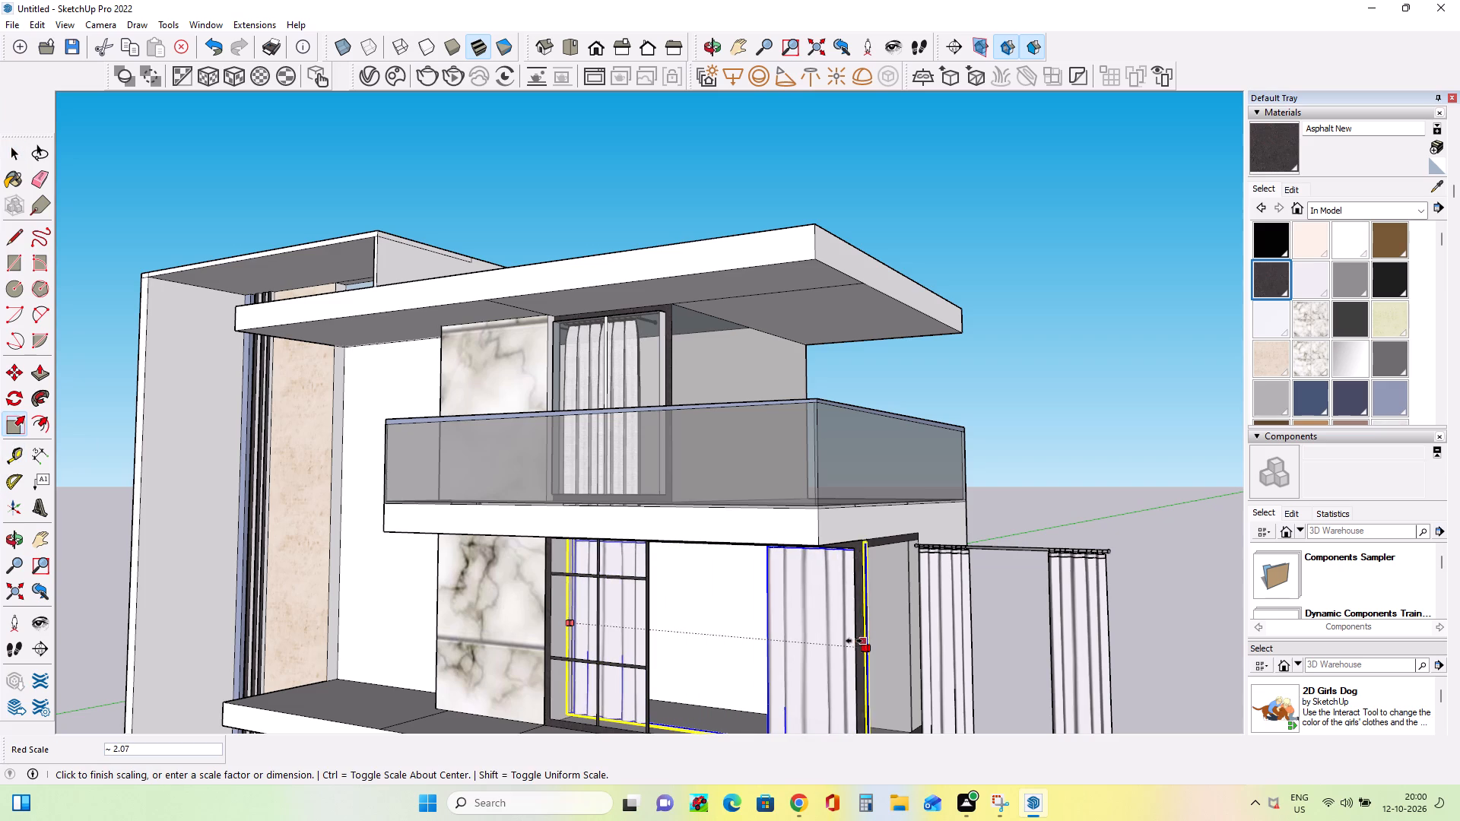
click(852, 641)
Draw a vertical line between the top and bottom frame edges of the open middle-floor window to rebuild its pane.
middle_drag(724, 647, 954, 634)
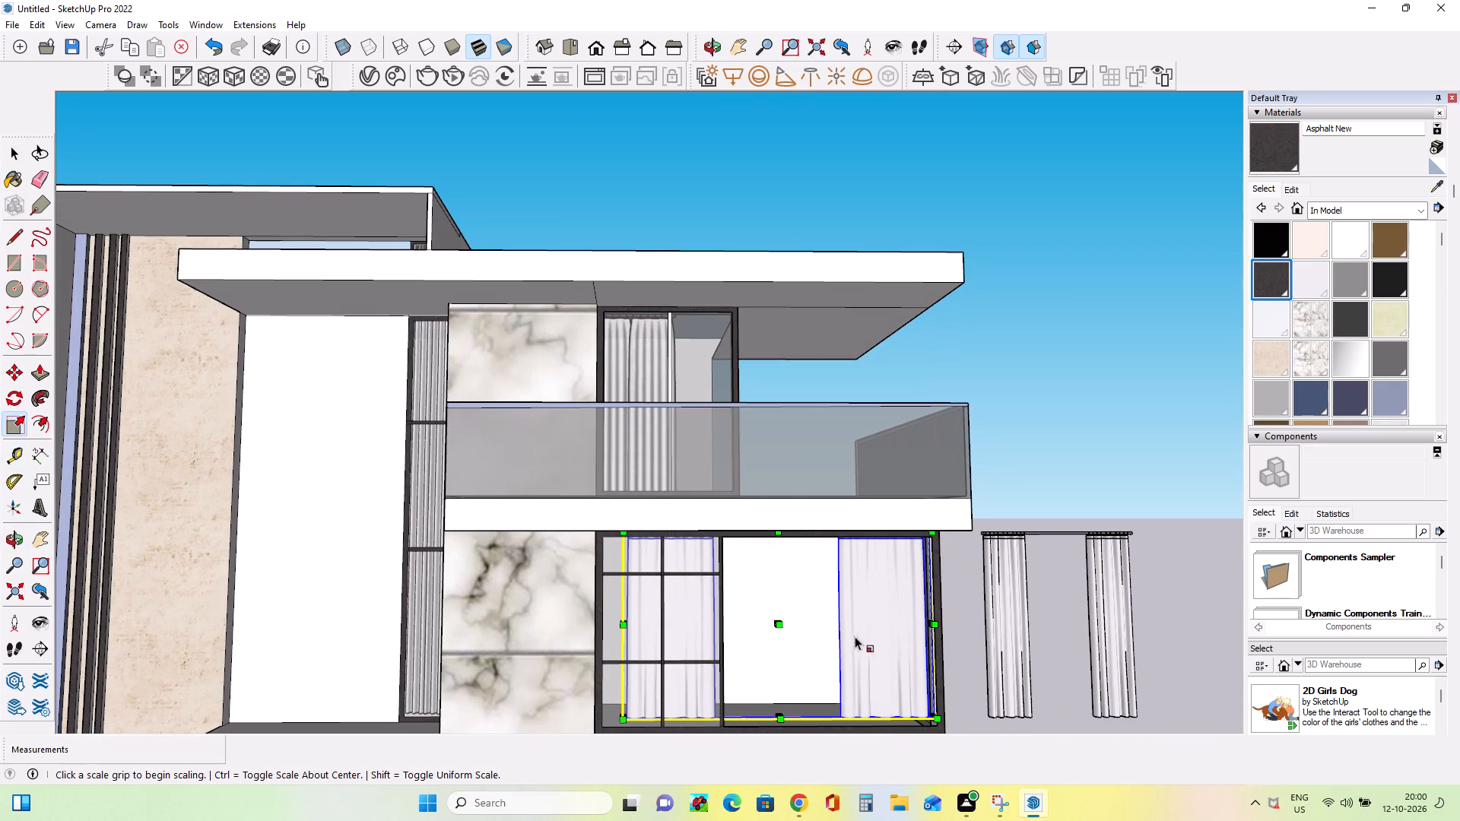
click(11, 240)
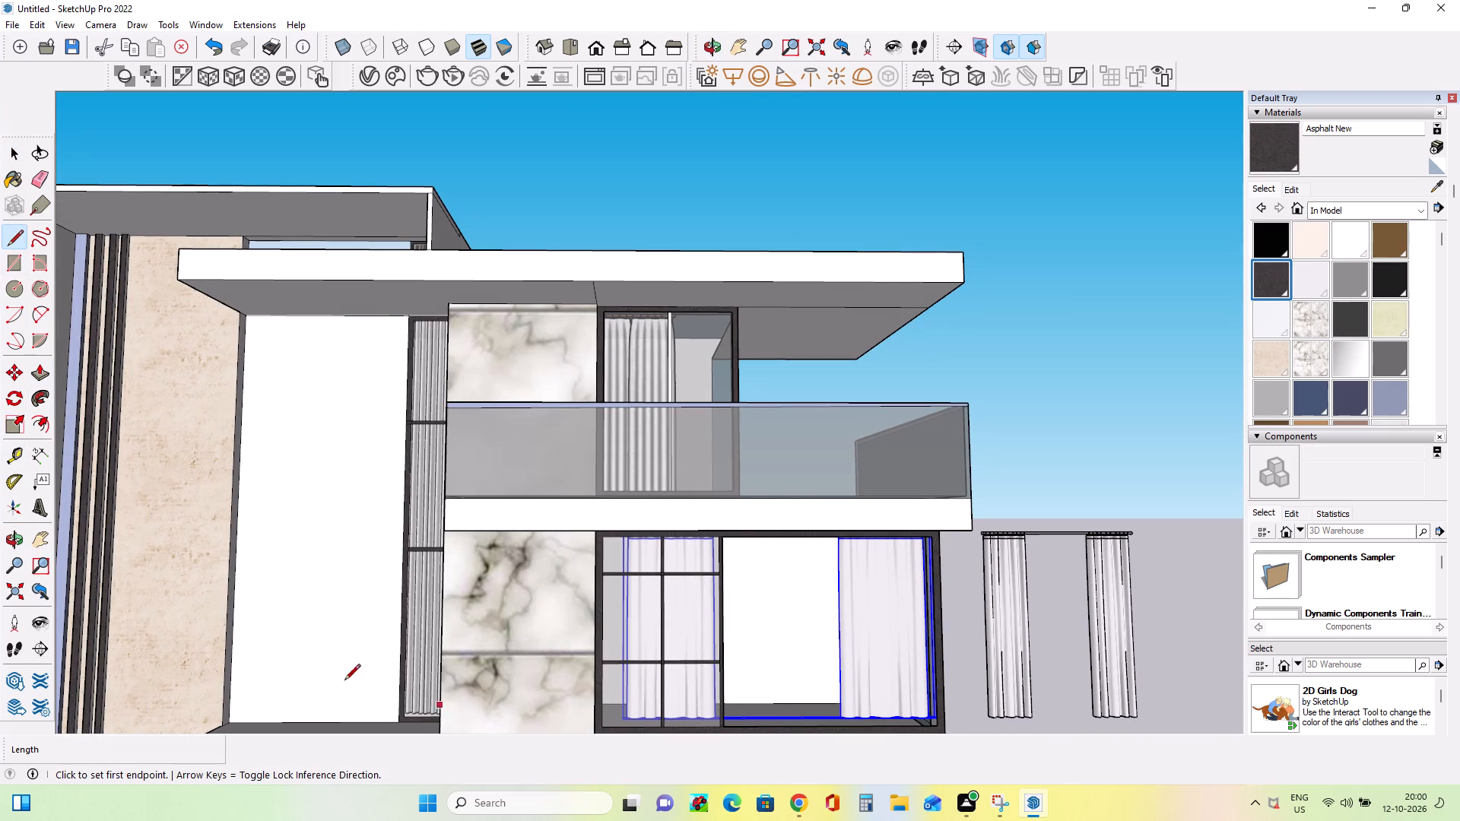
click(812, 541)
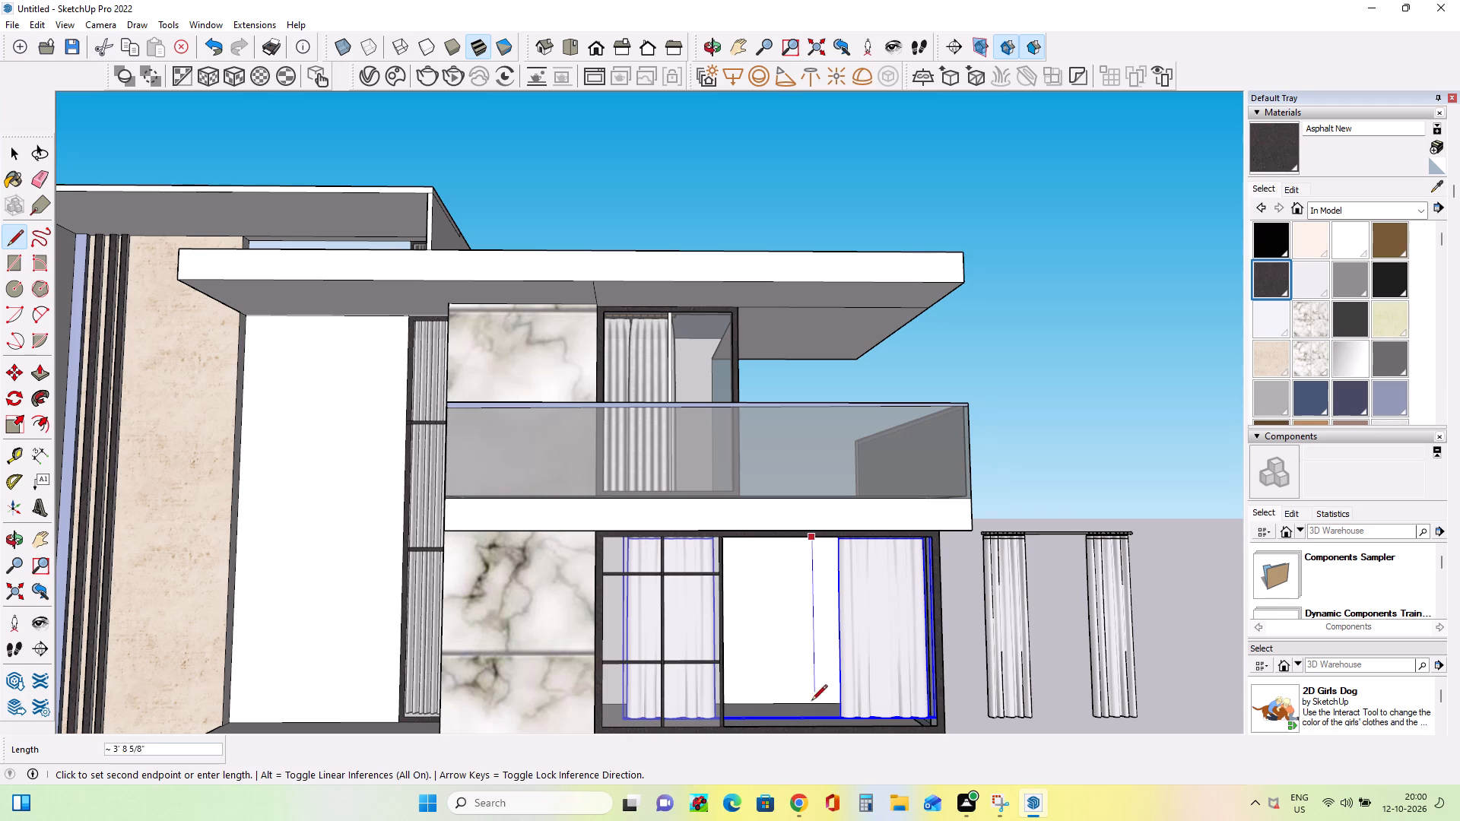
click(809, 724)
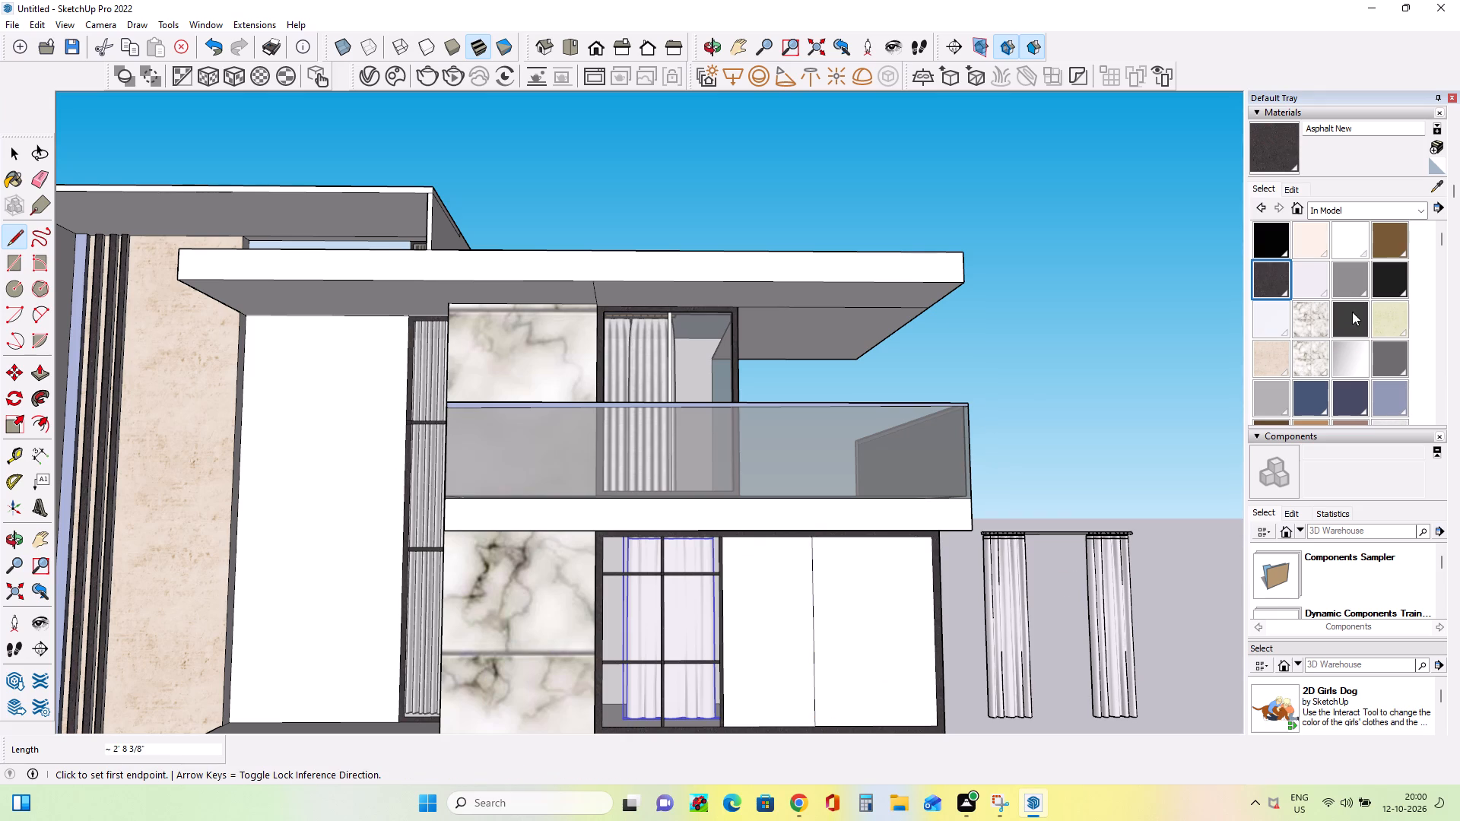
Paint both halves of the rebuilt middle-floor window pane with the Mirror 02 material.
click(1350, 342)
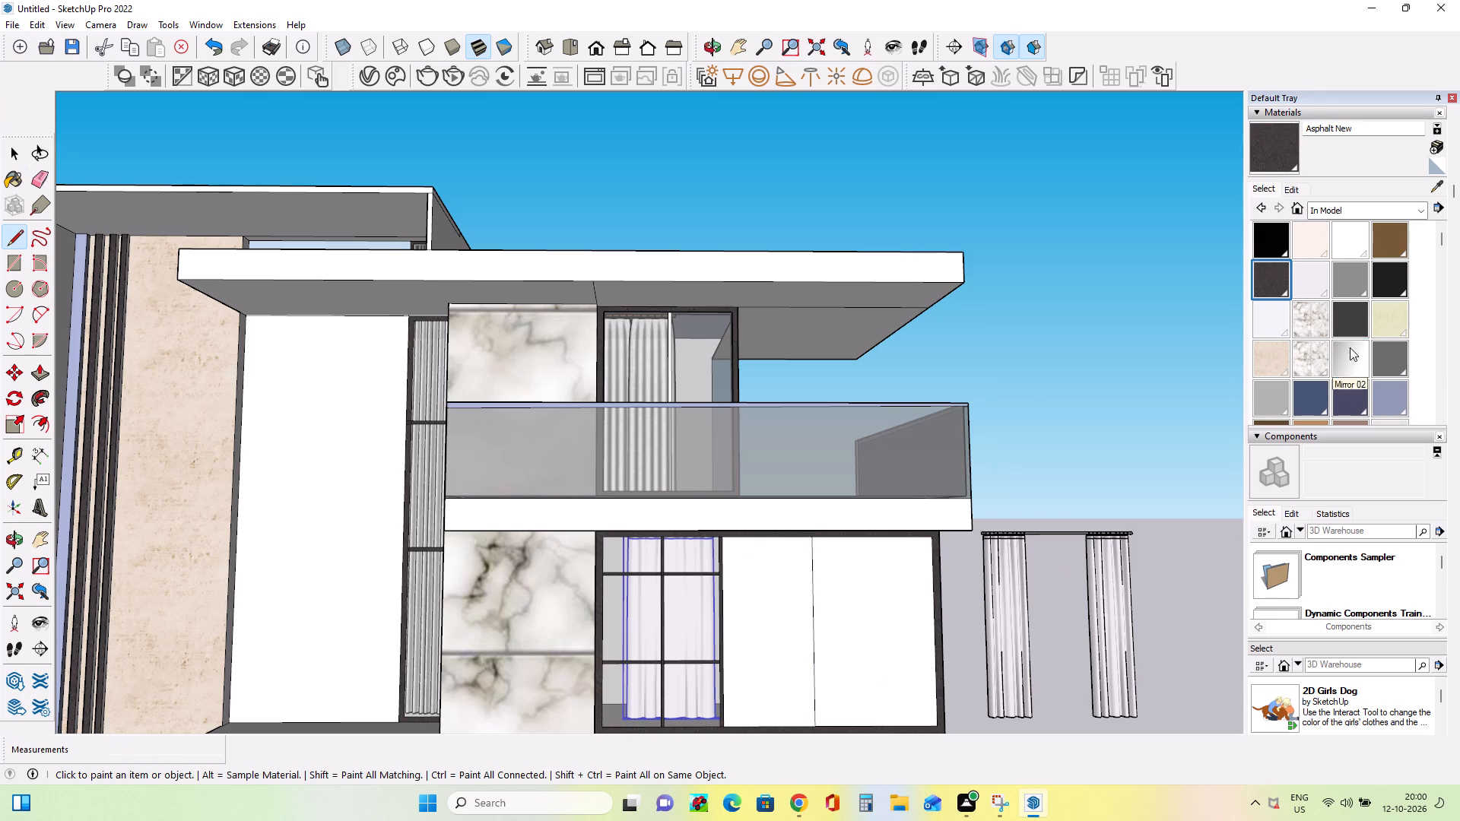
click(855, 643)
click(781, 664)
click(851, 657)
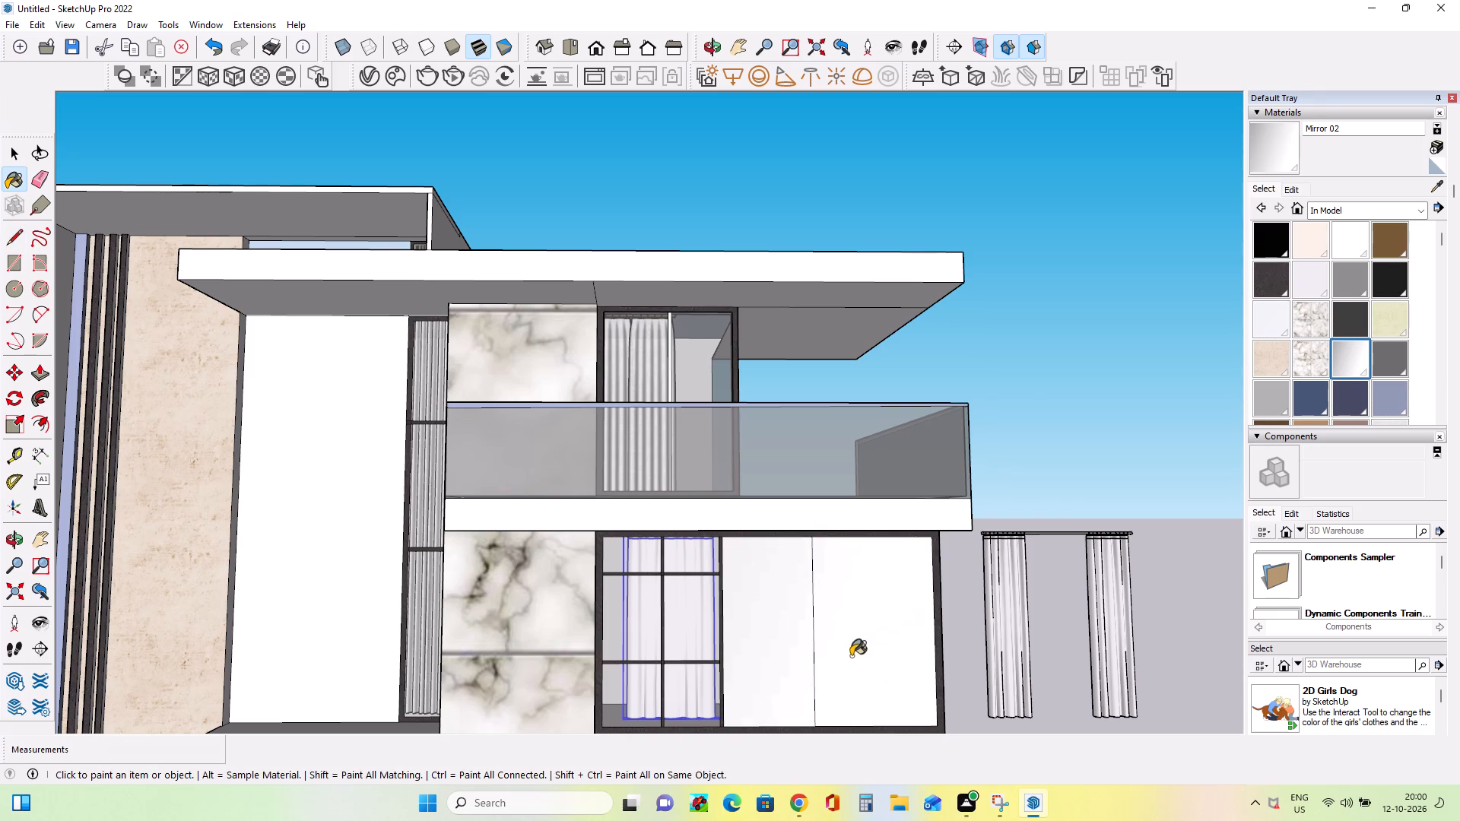
Paint both halves of the rebuilt middle-floor window pane with Translucent Glass Gray.
scroll(1278, 333, down, 3)
scroll(1279, 333, up, 1)
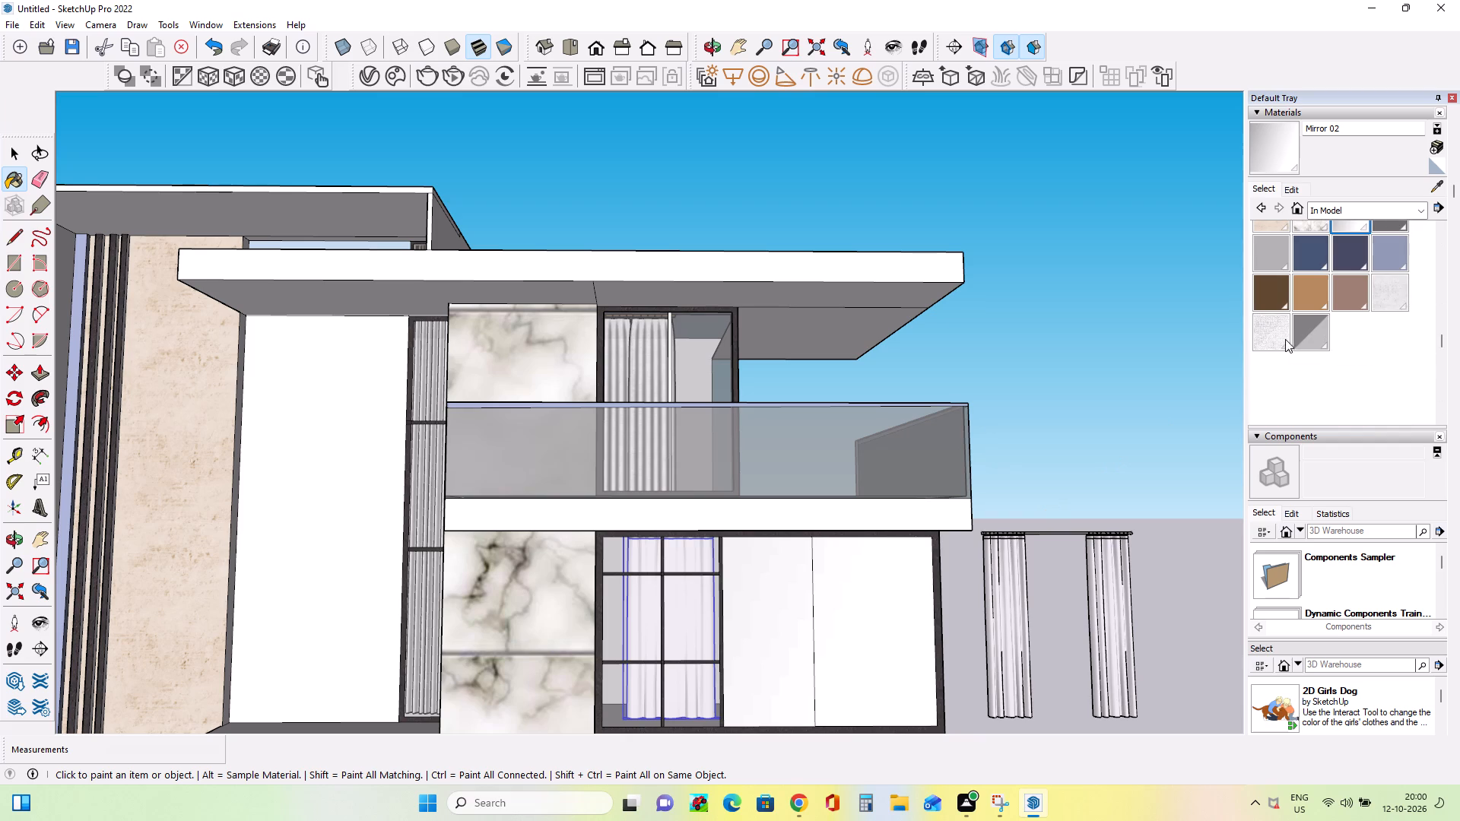
click(1304, 334)
click(794, 648)
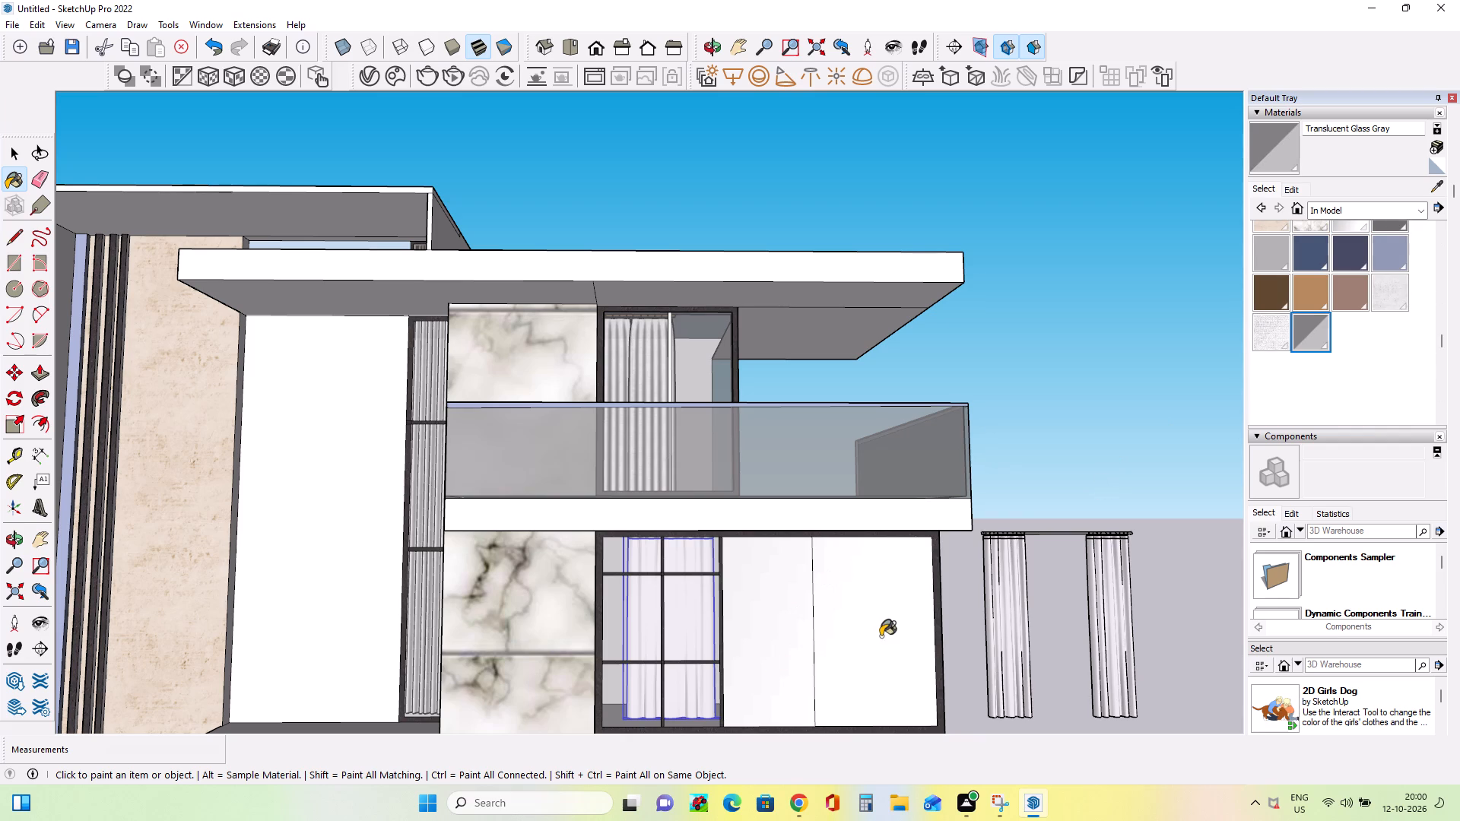
click(881, 636)
Erase the vertical dividing line across the rebuilt middle-floor window pane.
middle_drag(890, 668, 855, 712)
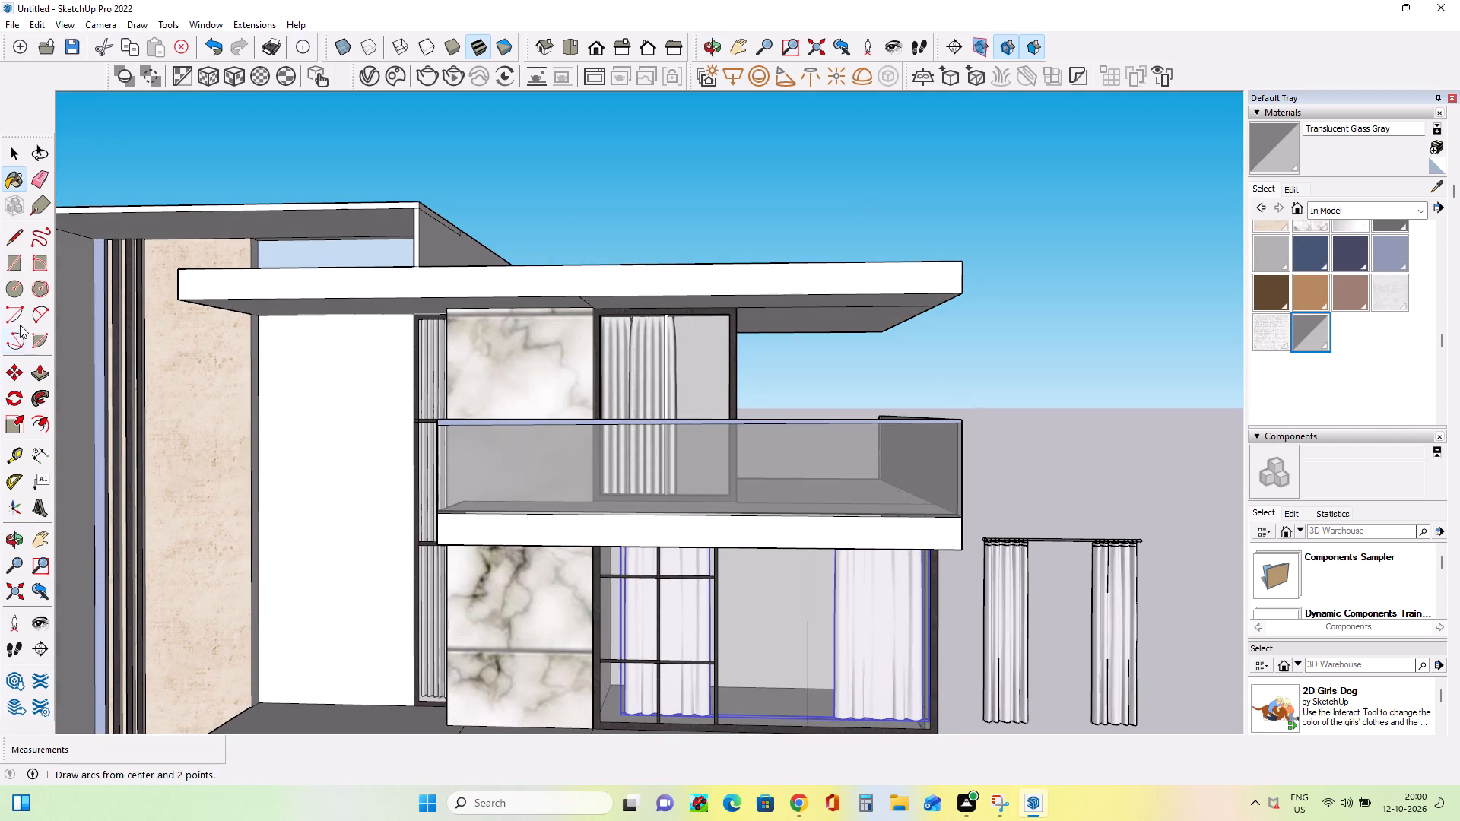
click(30, 182)
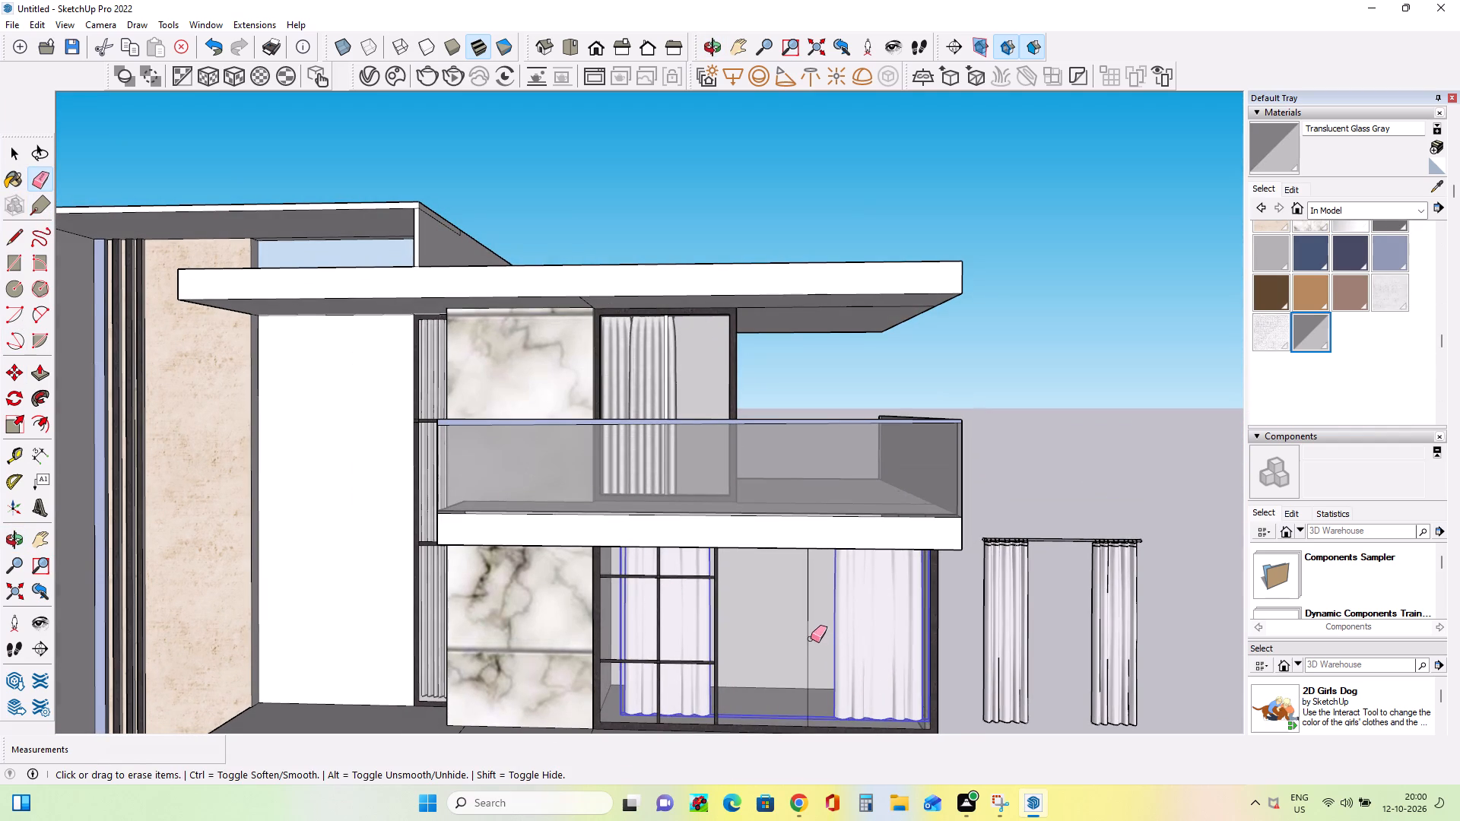
click(805, 639)
click(809, 643)
Move the curtain pair copy from beside the house to the upper corner of the ground-floor window nearest the door.
scroll(761, 664, down, 4)
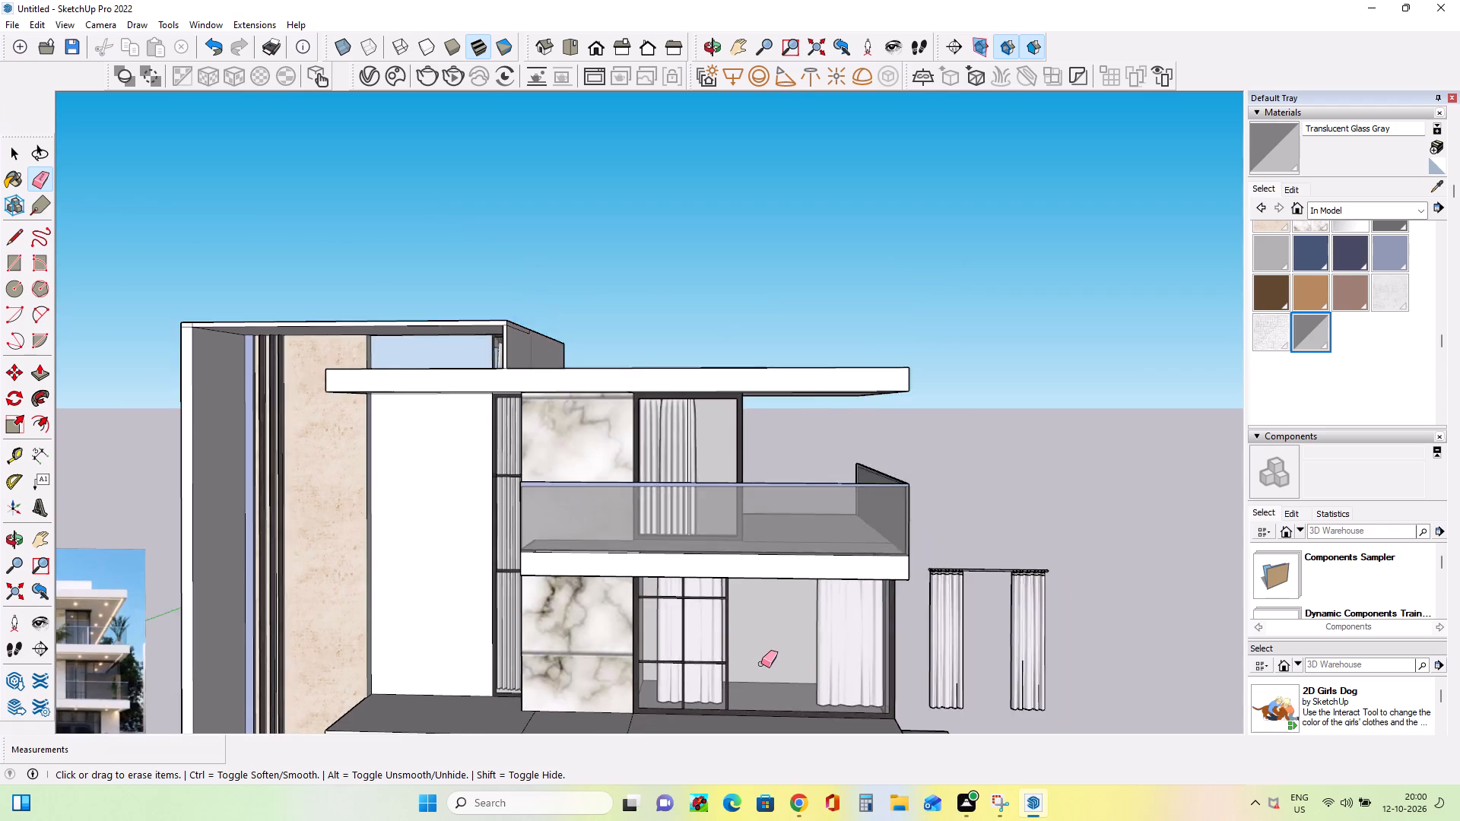
scroll(761, 664, down, 11)
middle_drag(766, 728, 760, 705)
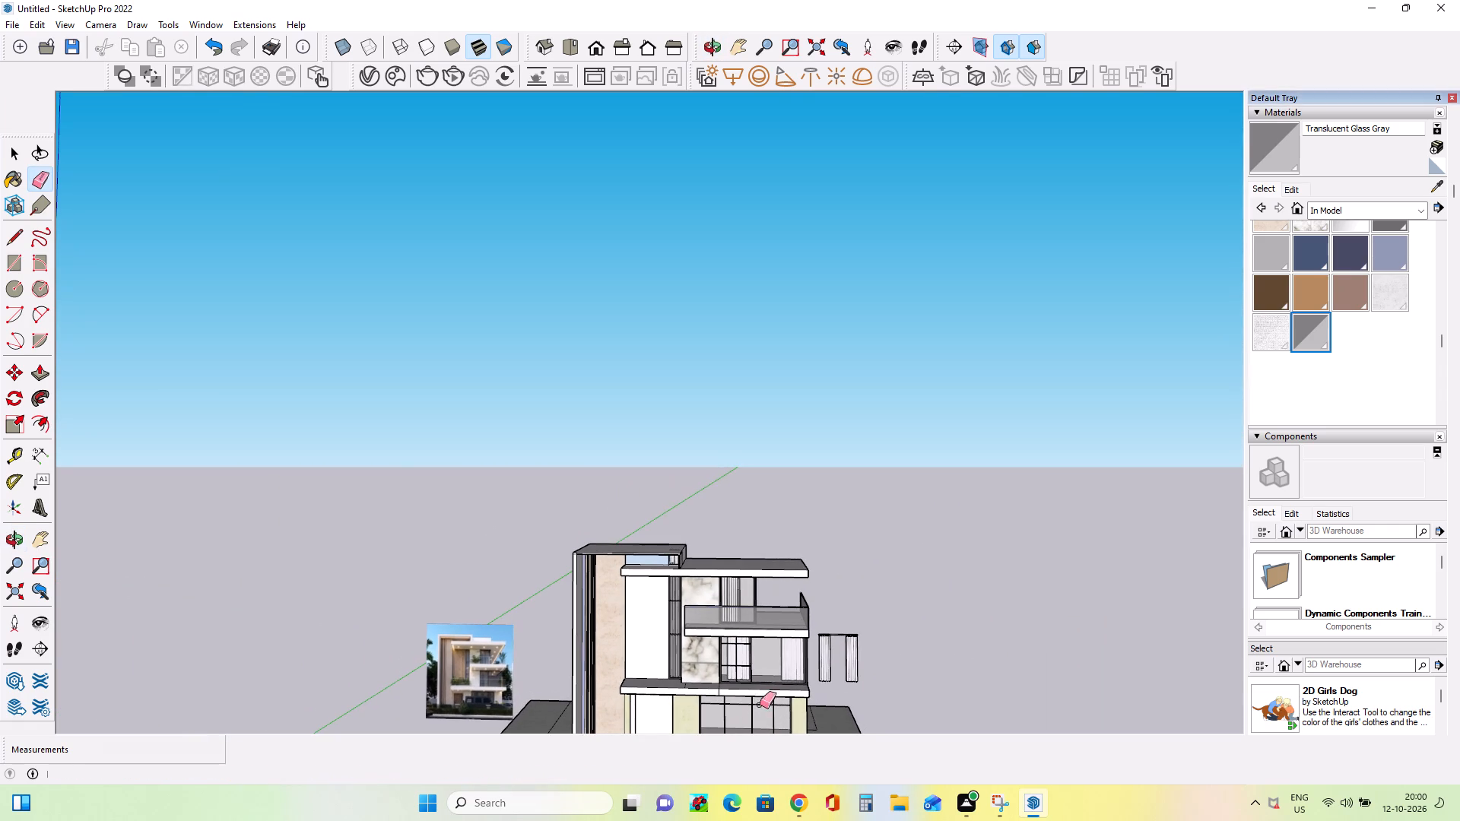
click(43, 537)
drag(663, 665, 662, 648)
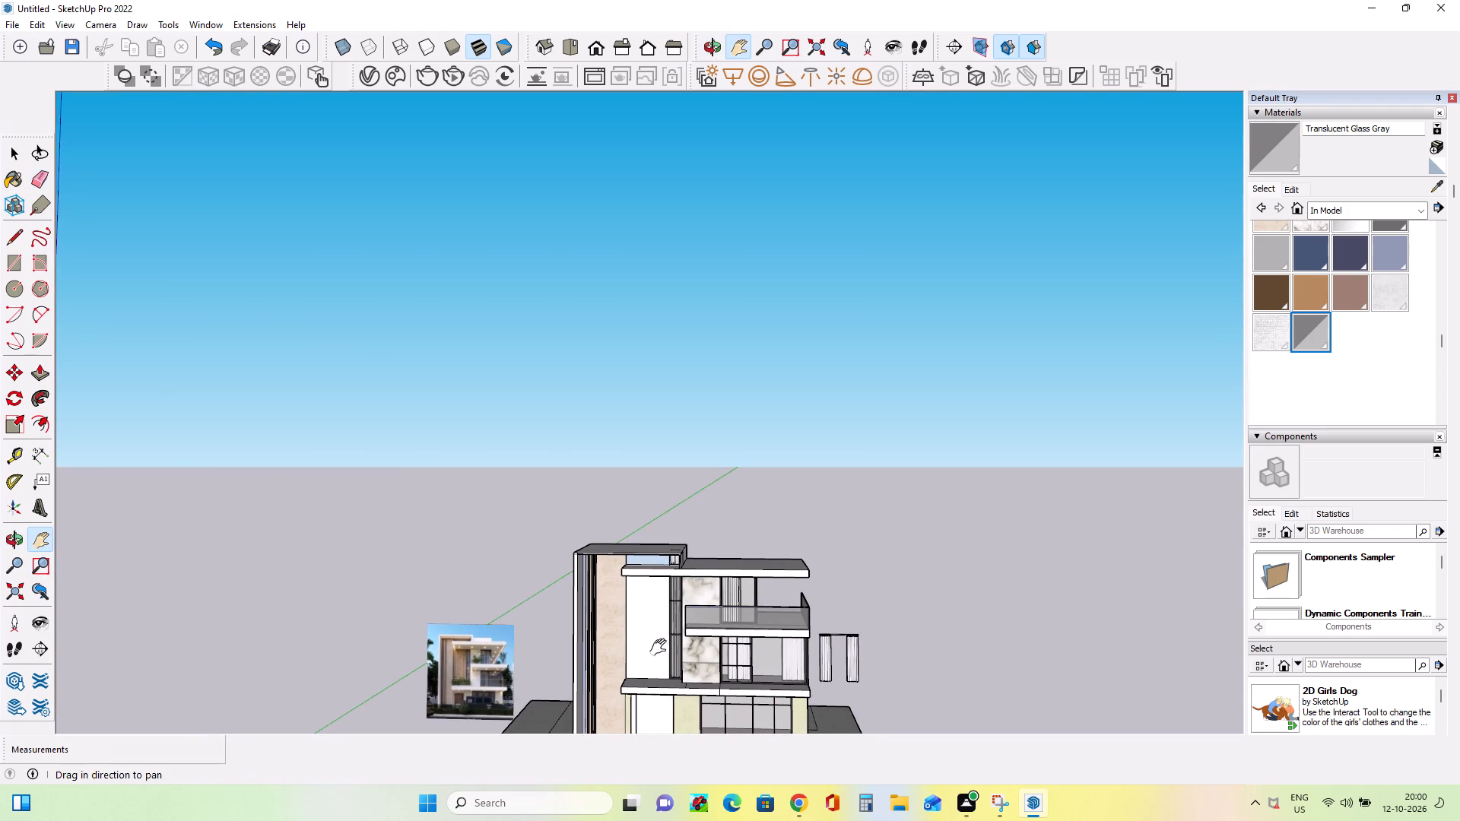
drag(662, 648, 641, 485)
middle_drag(697, 561, 707, 624)
scroll(712, 585, up, 5)
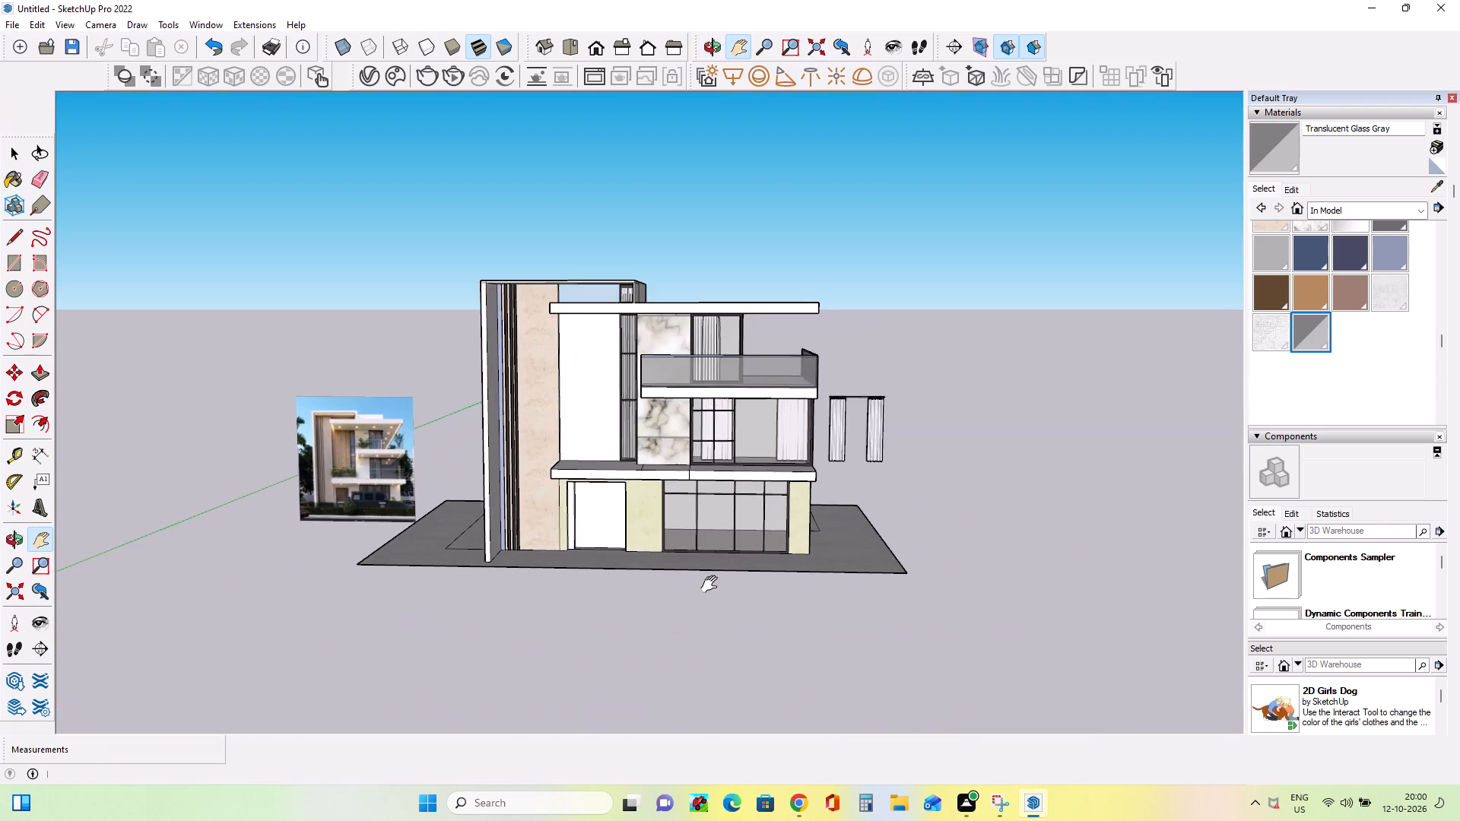
scroll(713, 585, up, 3)
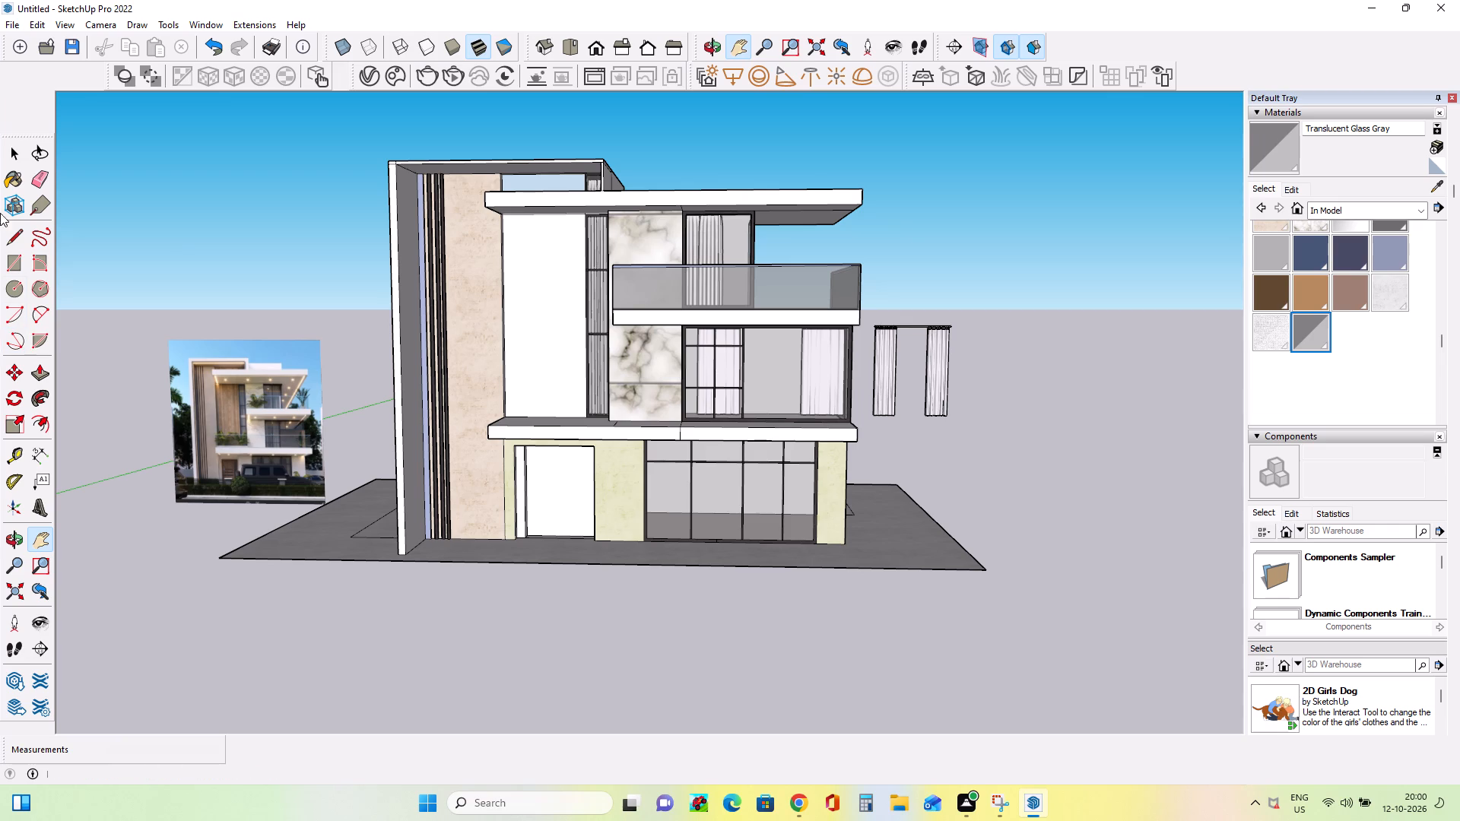
click(19, 150)
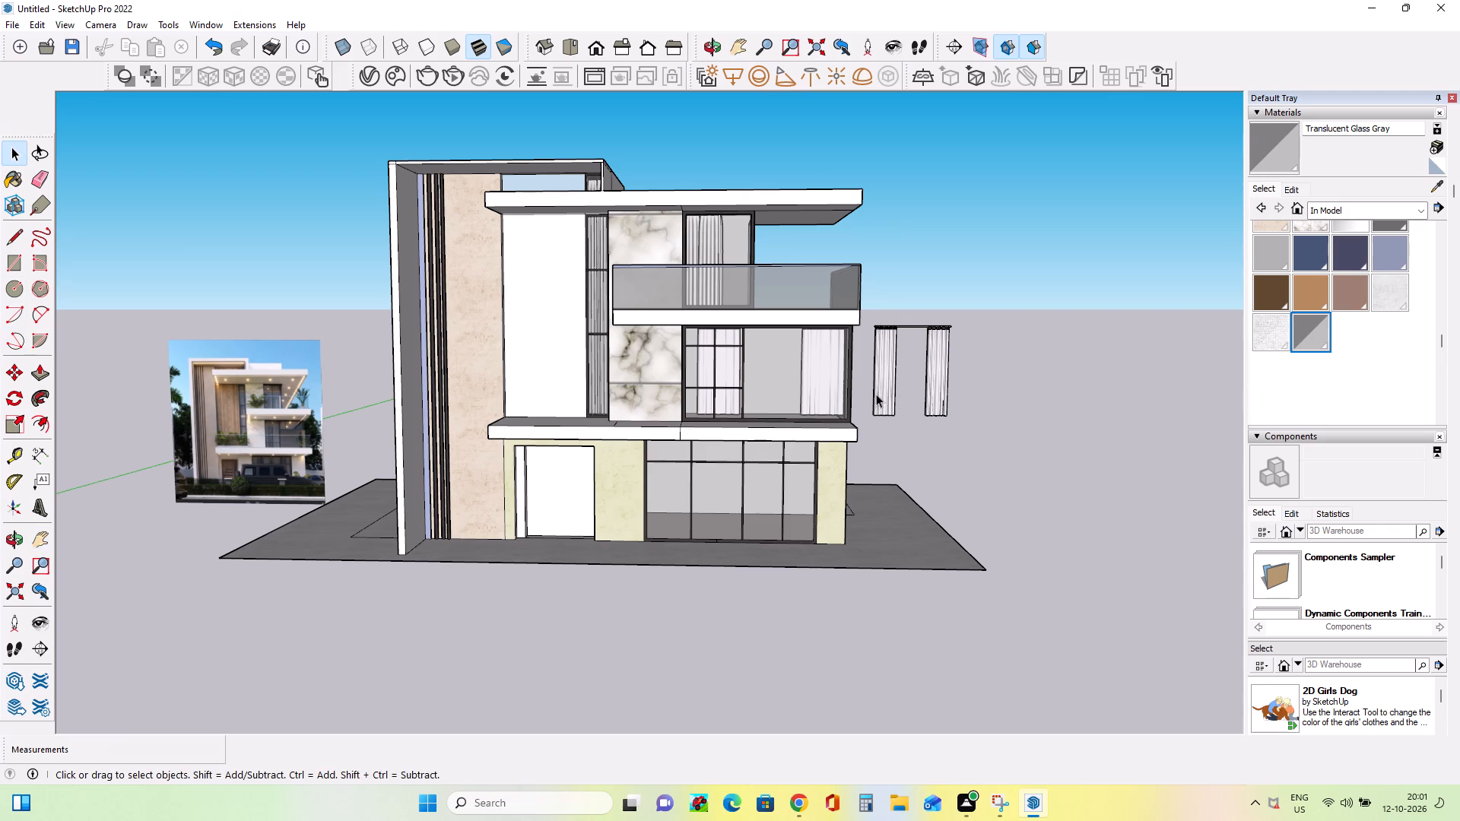
click(878, 394)
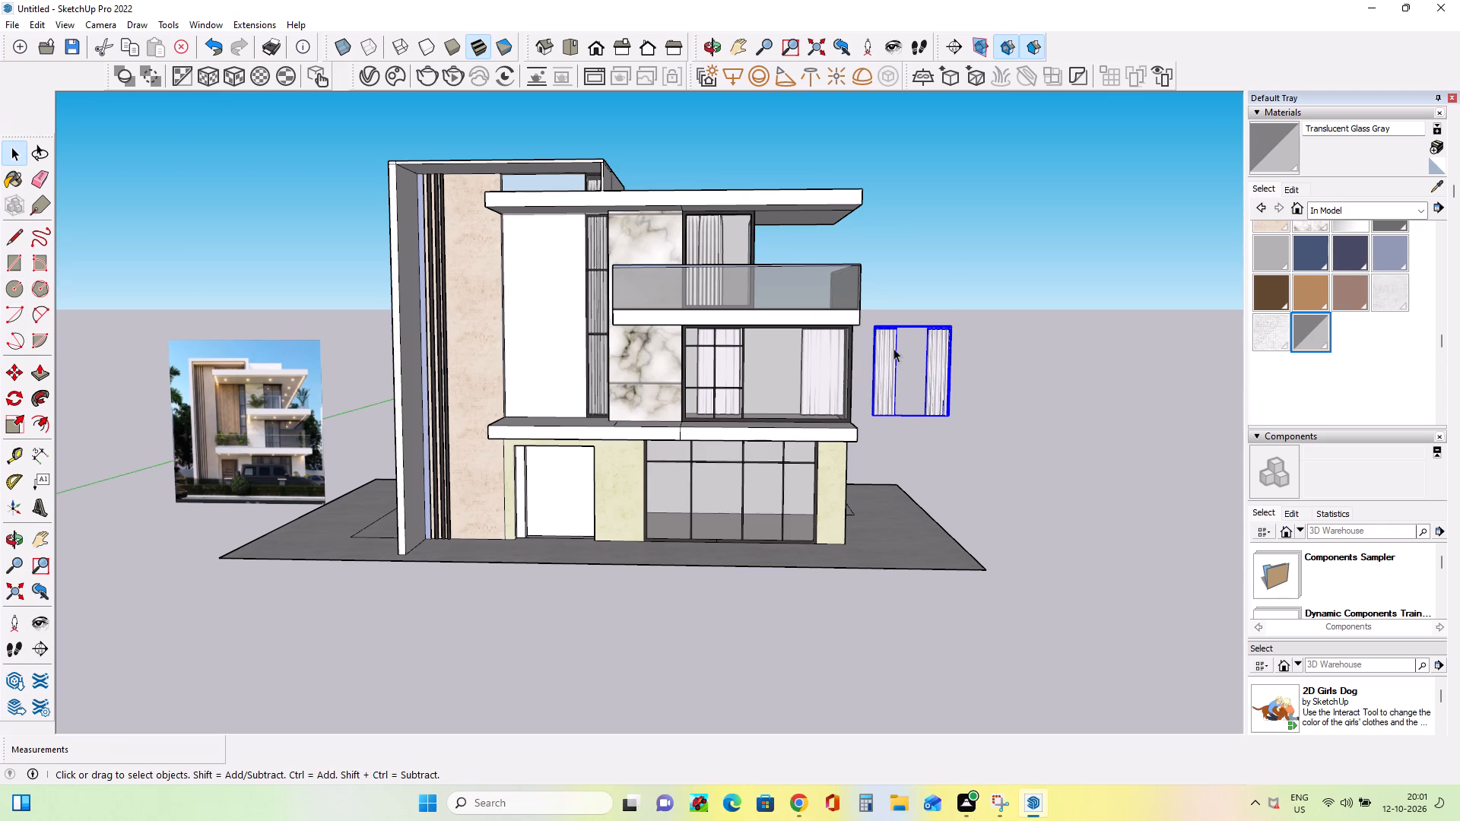
click(18, 372)
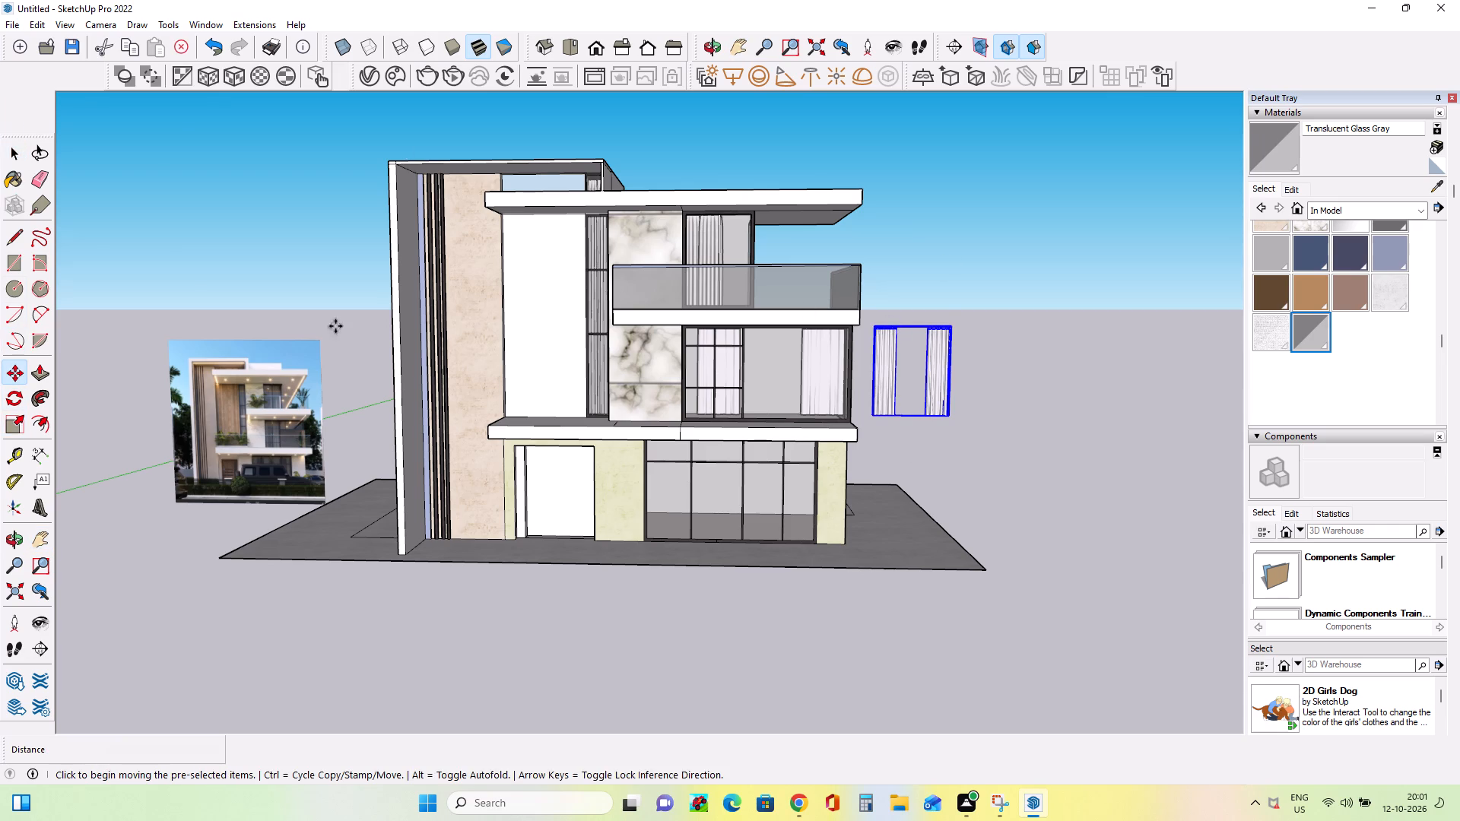
click(880, 329)
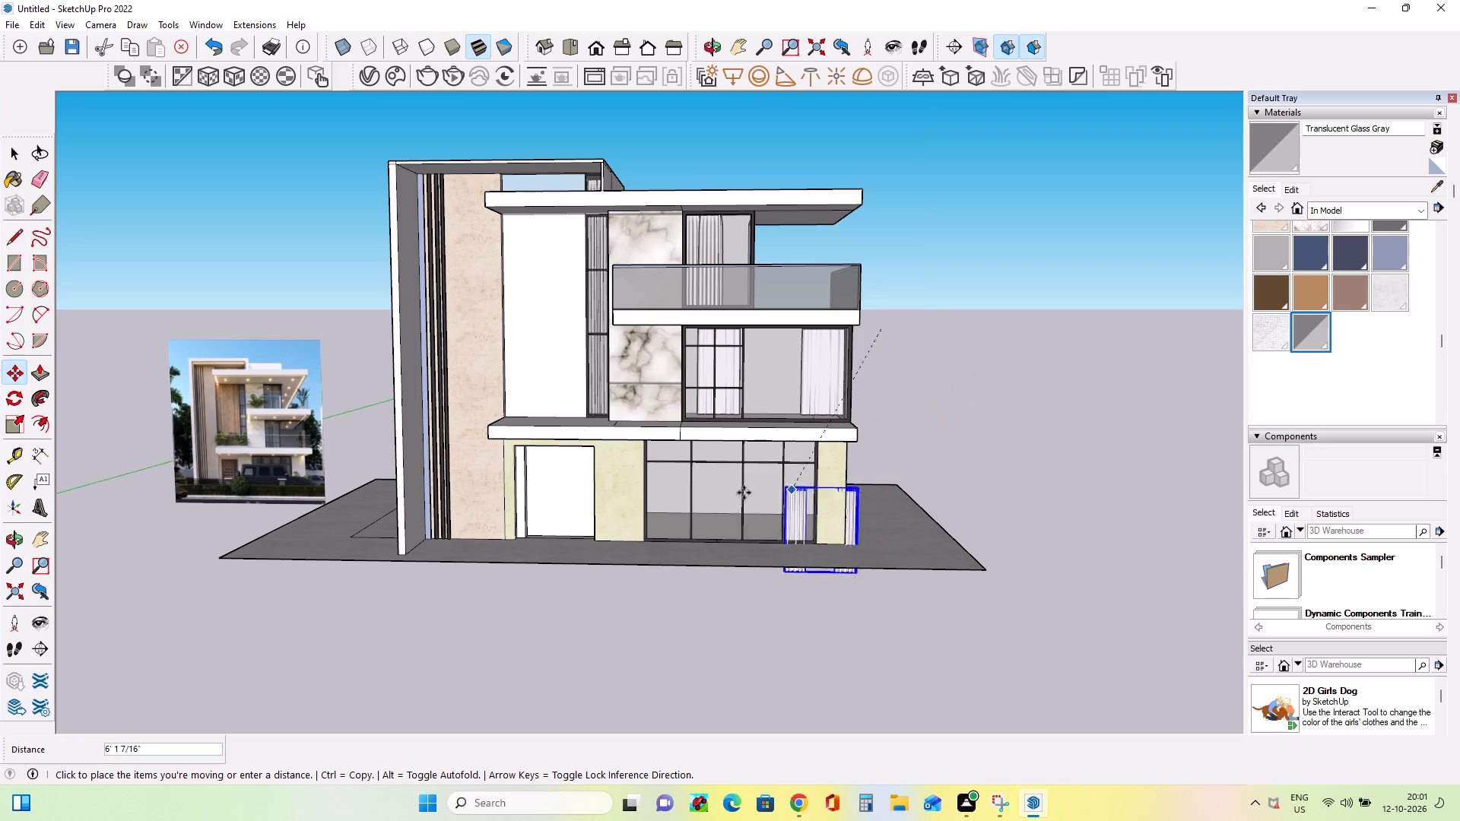
middle_drag(660, 443, 881, 402)
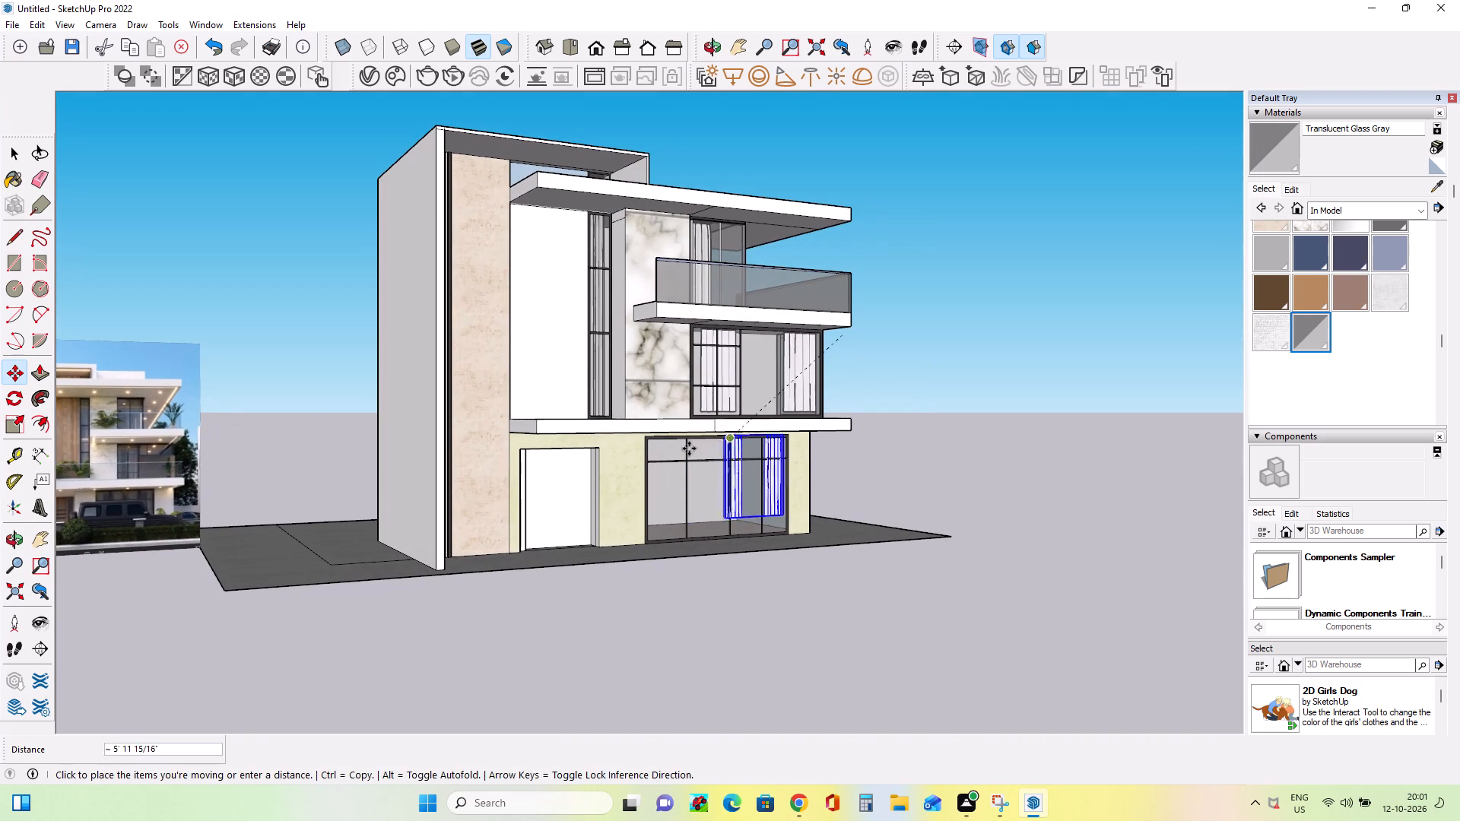
click(656, 439)
Move the ground-floor curtain pair about 3" along the green axis so it sits behind the window glass.
middle_drag(746, 489, 529, 518)
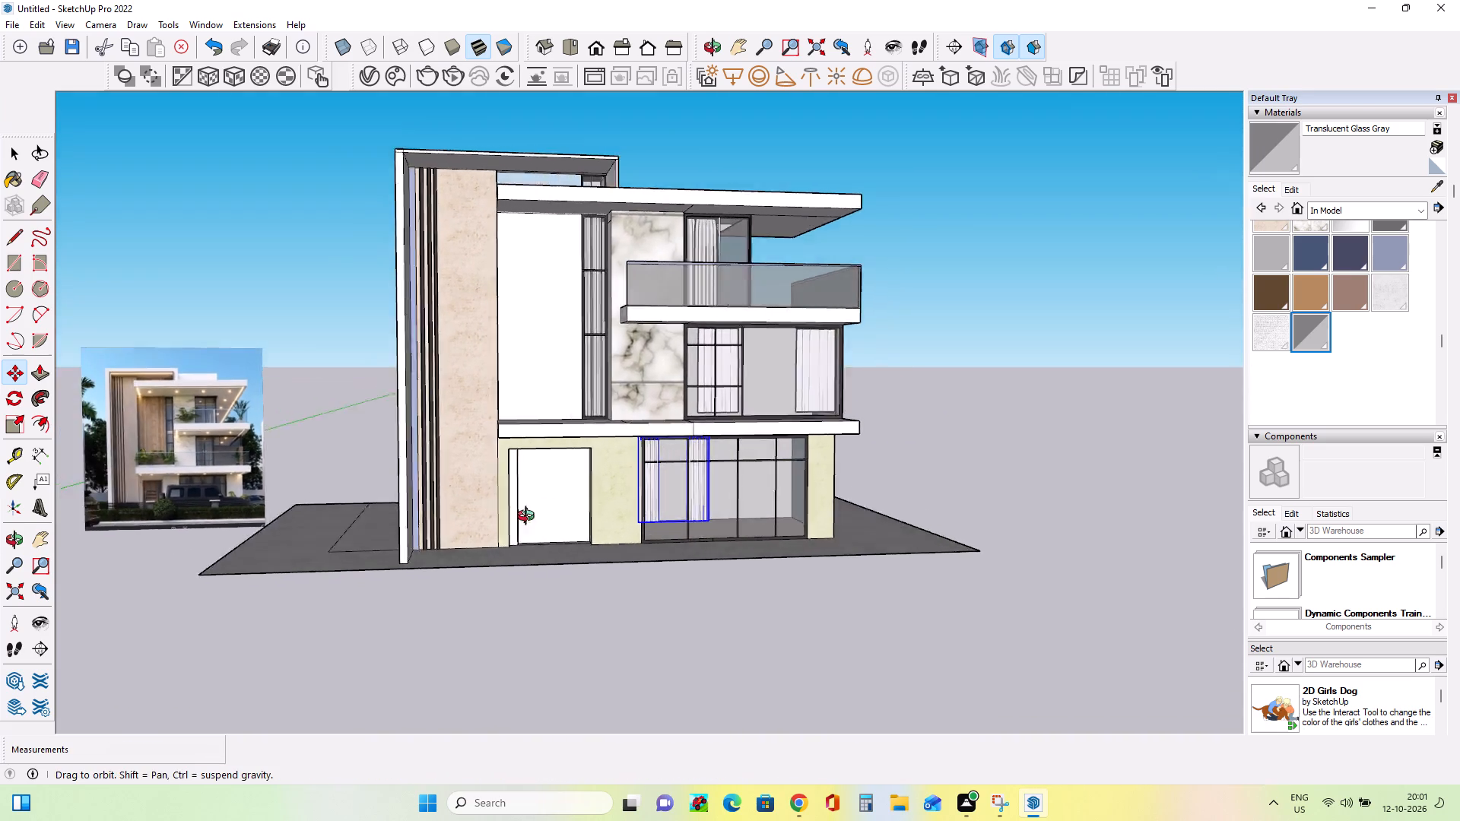
middle_drag(529, 518, 250, 545)
scroll(250, 545, up, 1)
scroll(668, 499, up, 4)
scroll(821, 518, up, 3)
middle_drag(796, 514, 646, 458)
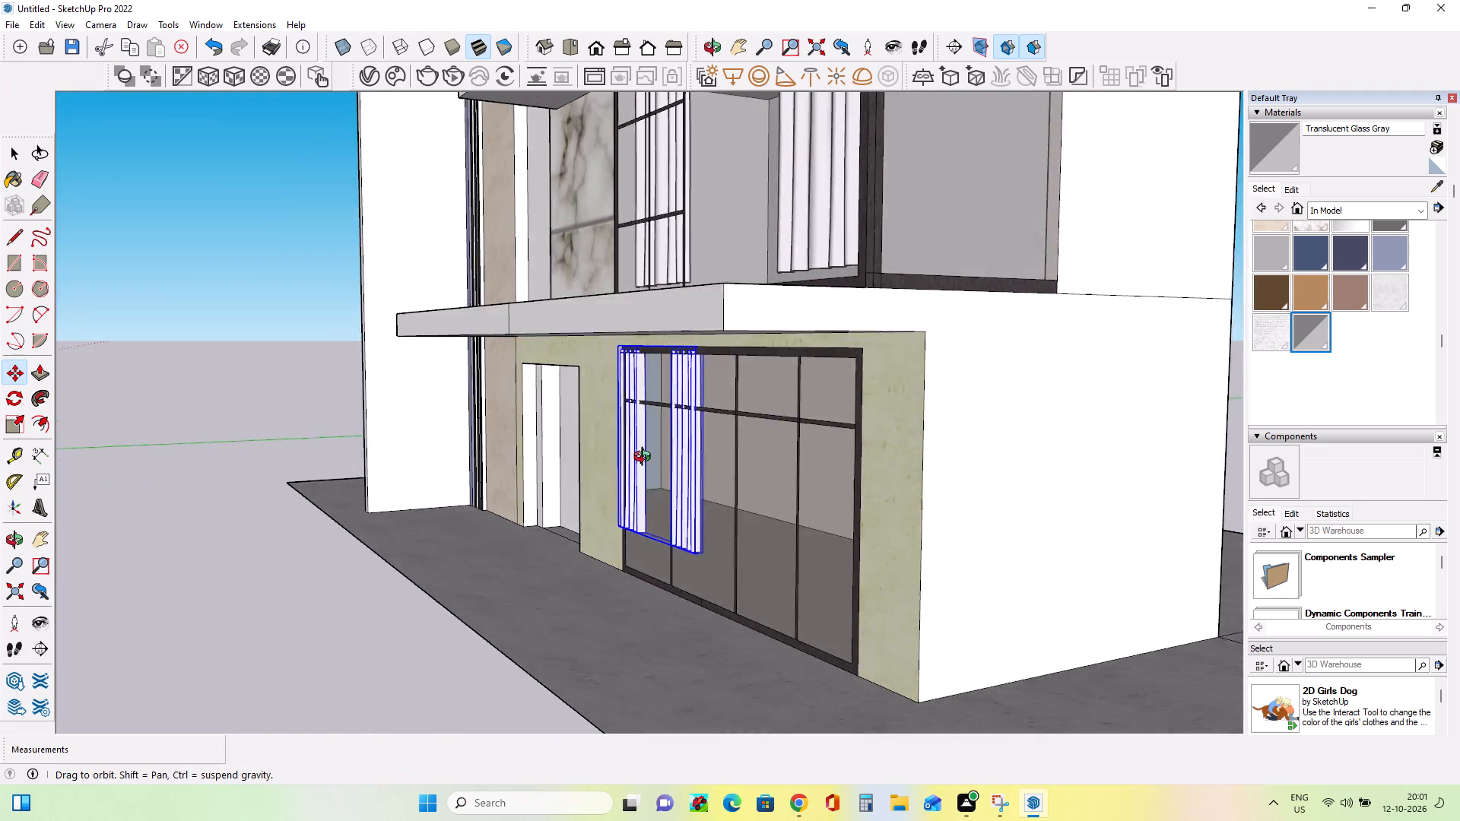
middle_drag(646, 458, 646, 444)
click(689, 342)
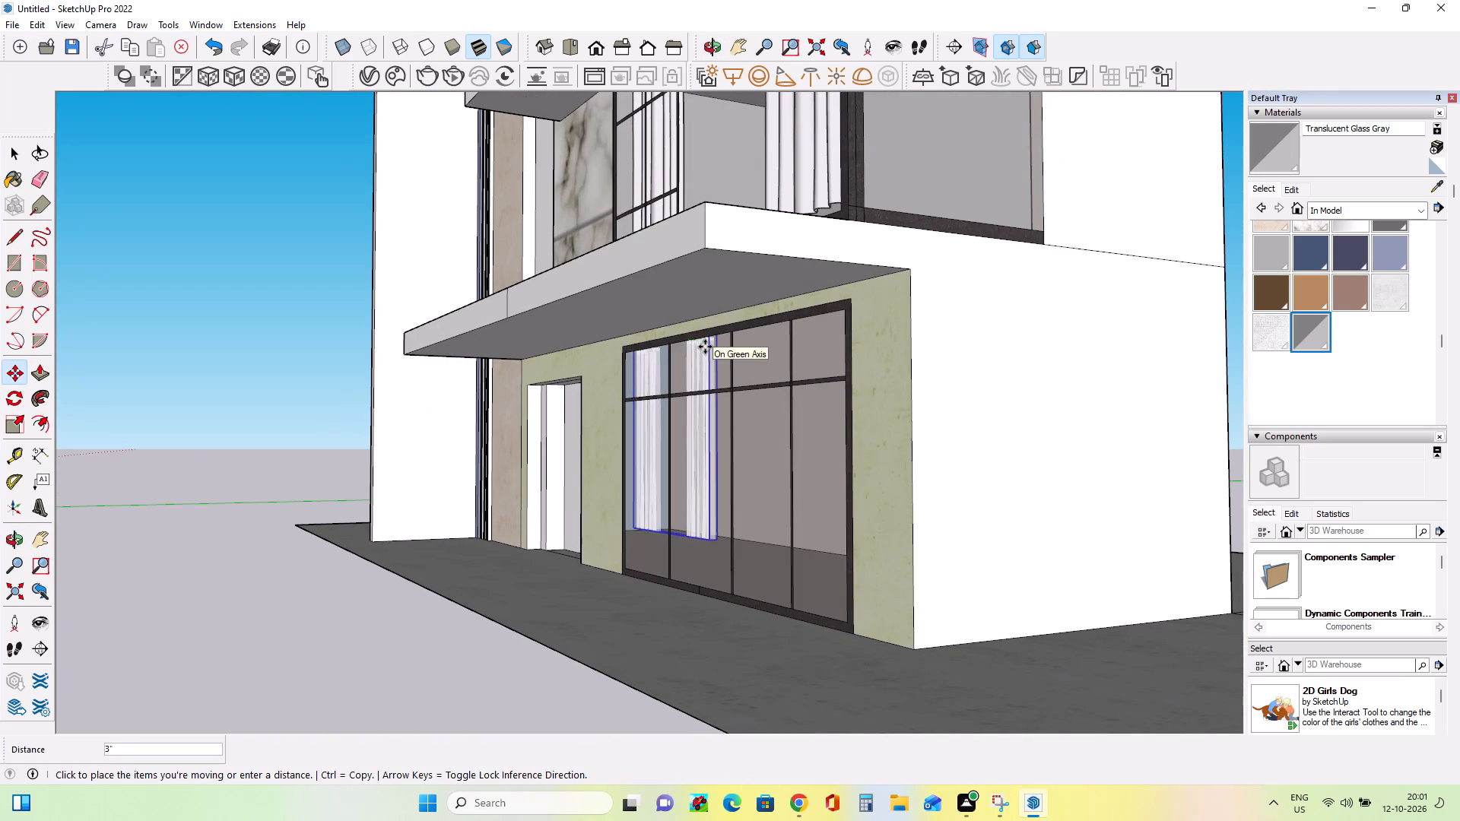
click(705, 347)
middle_drag(732, 569, 728, 582)
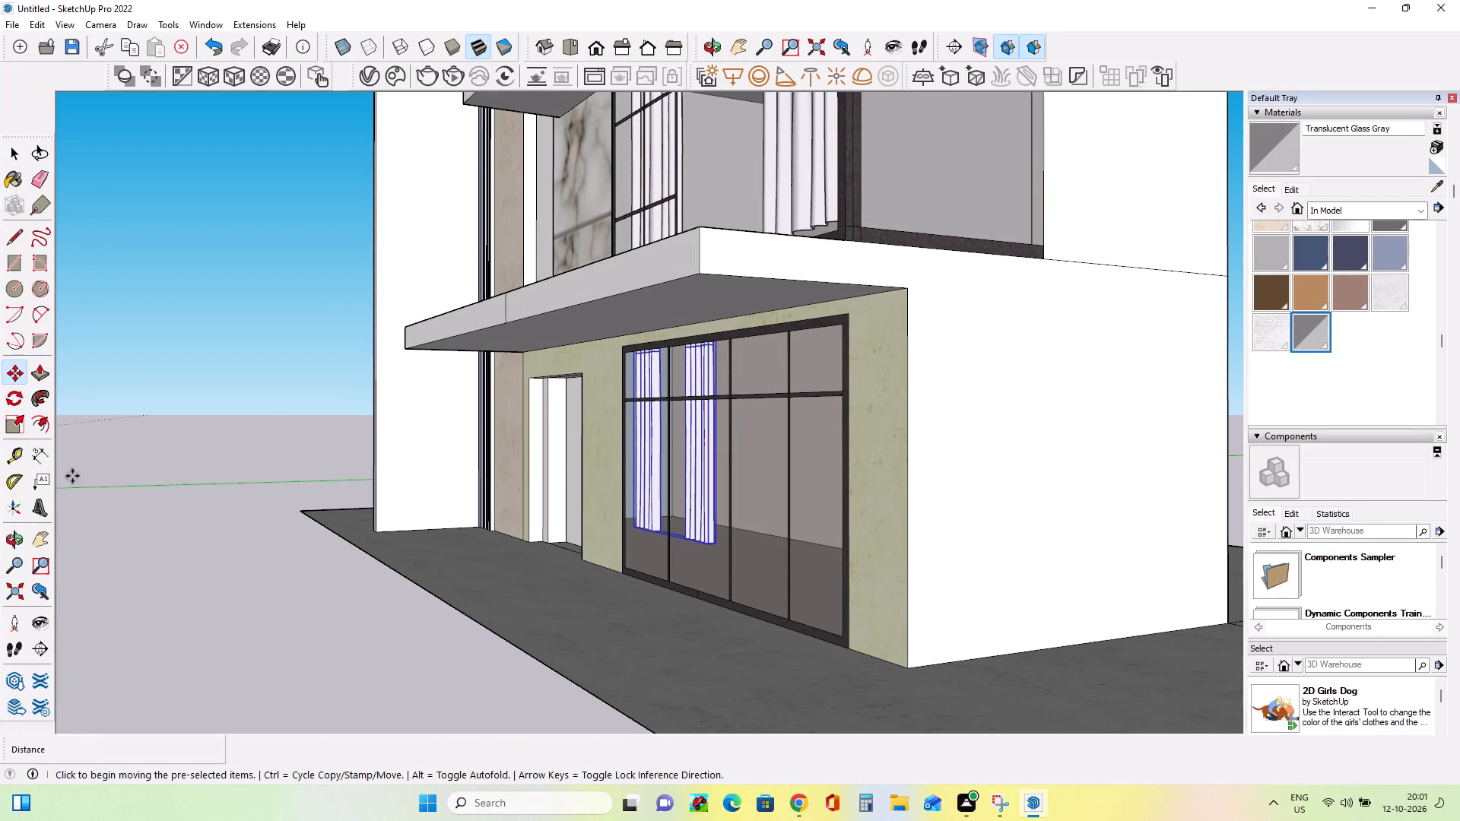
Scale the ground-floor curtain pair along the red axis by about 2.40 to span the window's width.
click(8, 425)
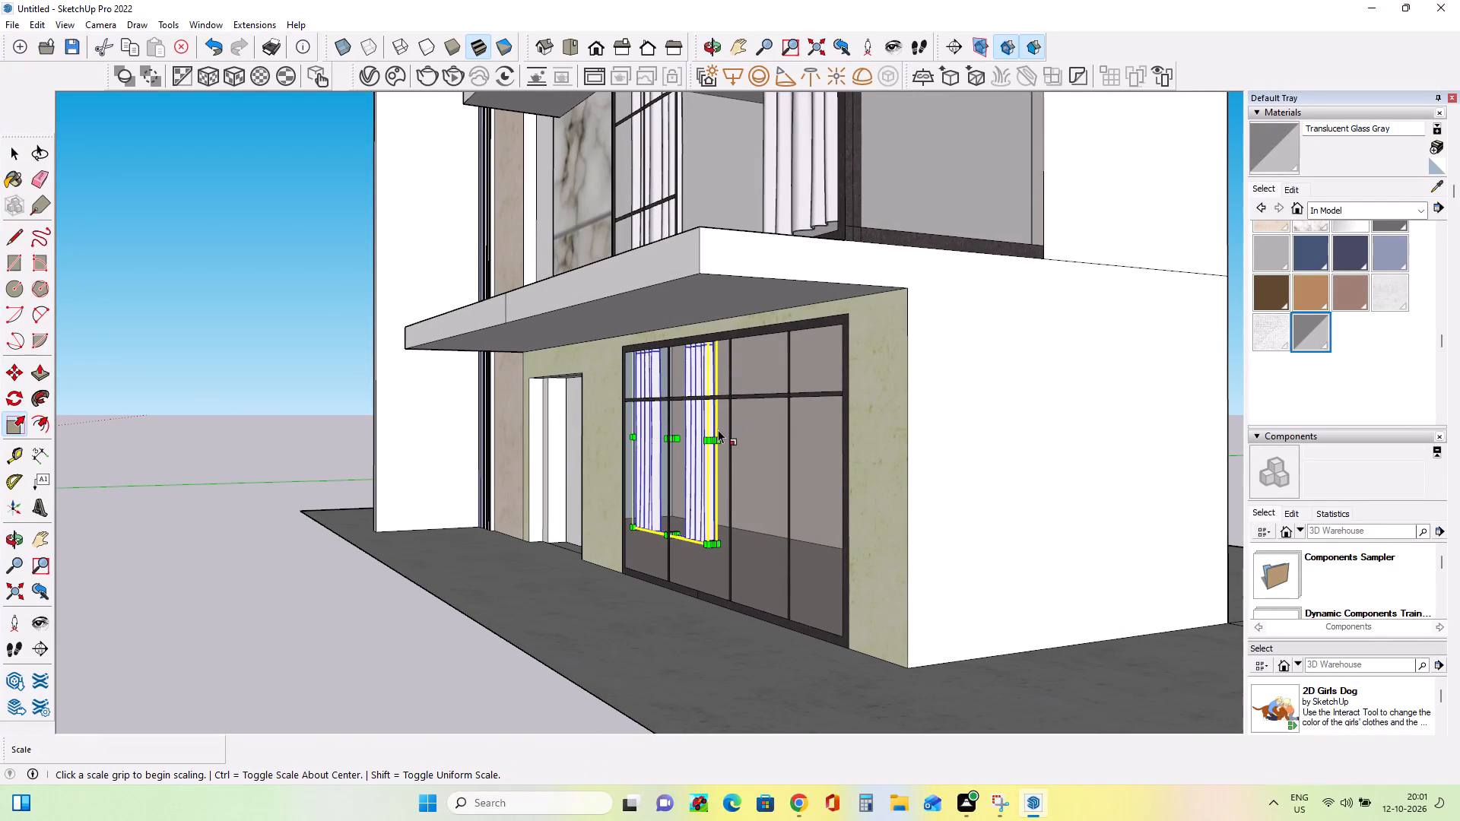
scroll(715, 442, up, 7)
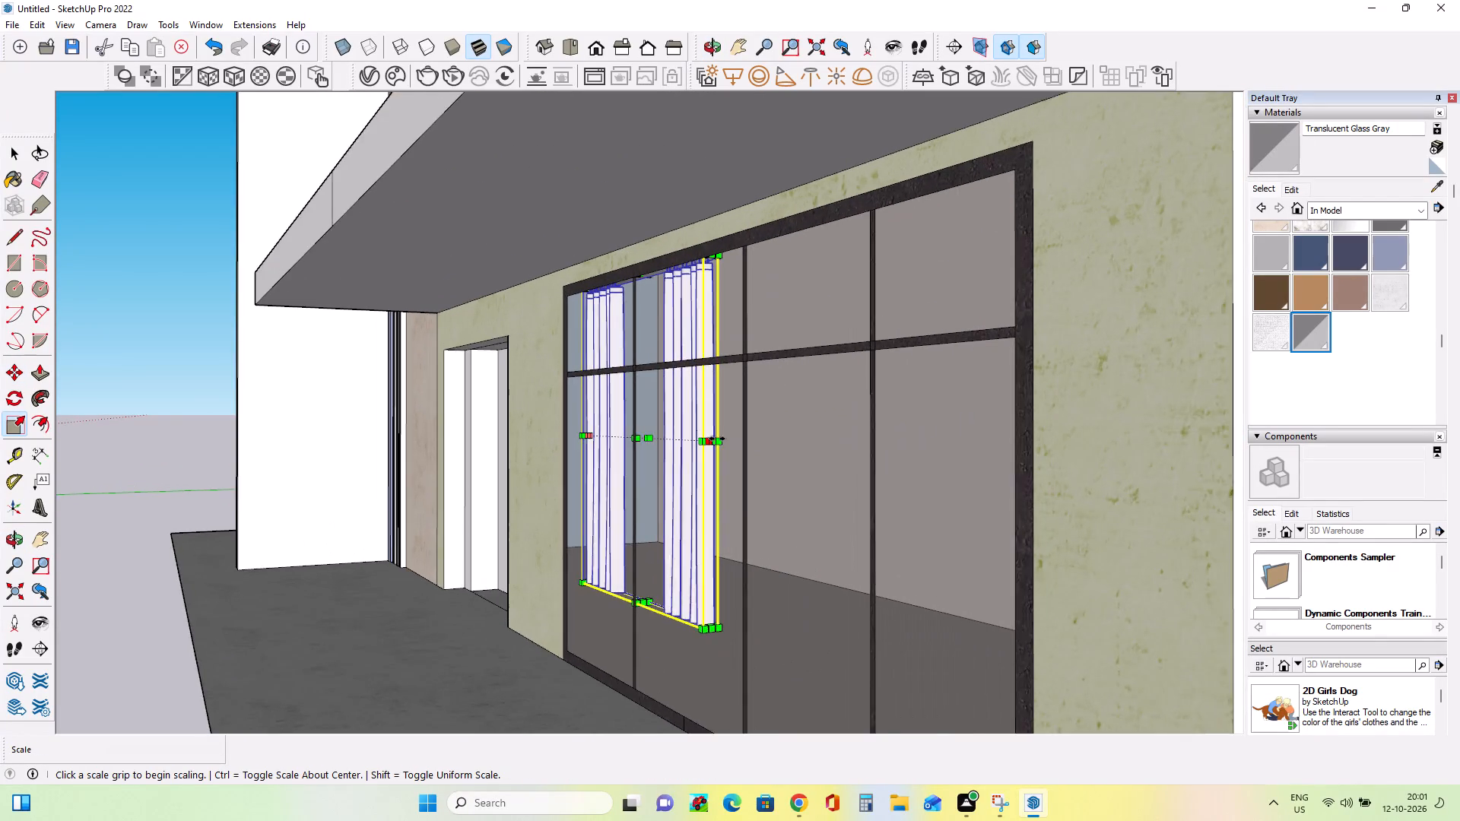
click(716, 441)
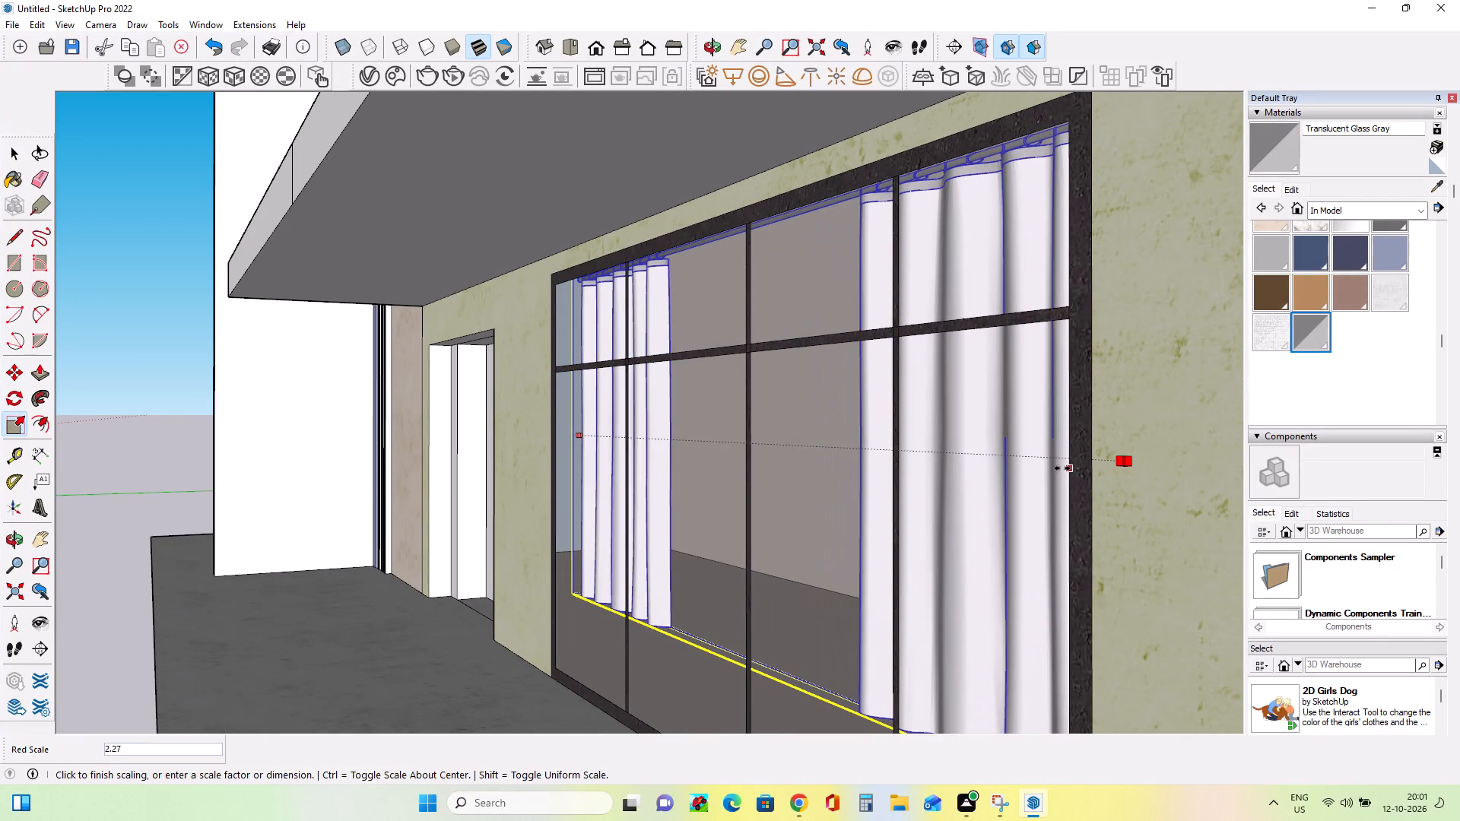
click(1068, 471)
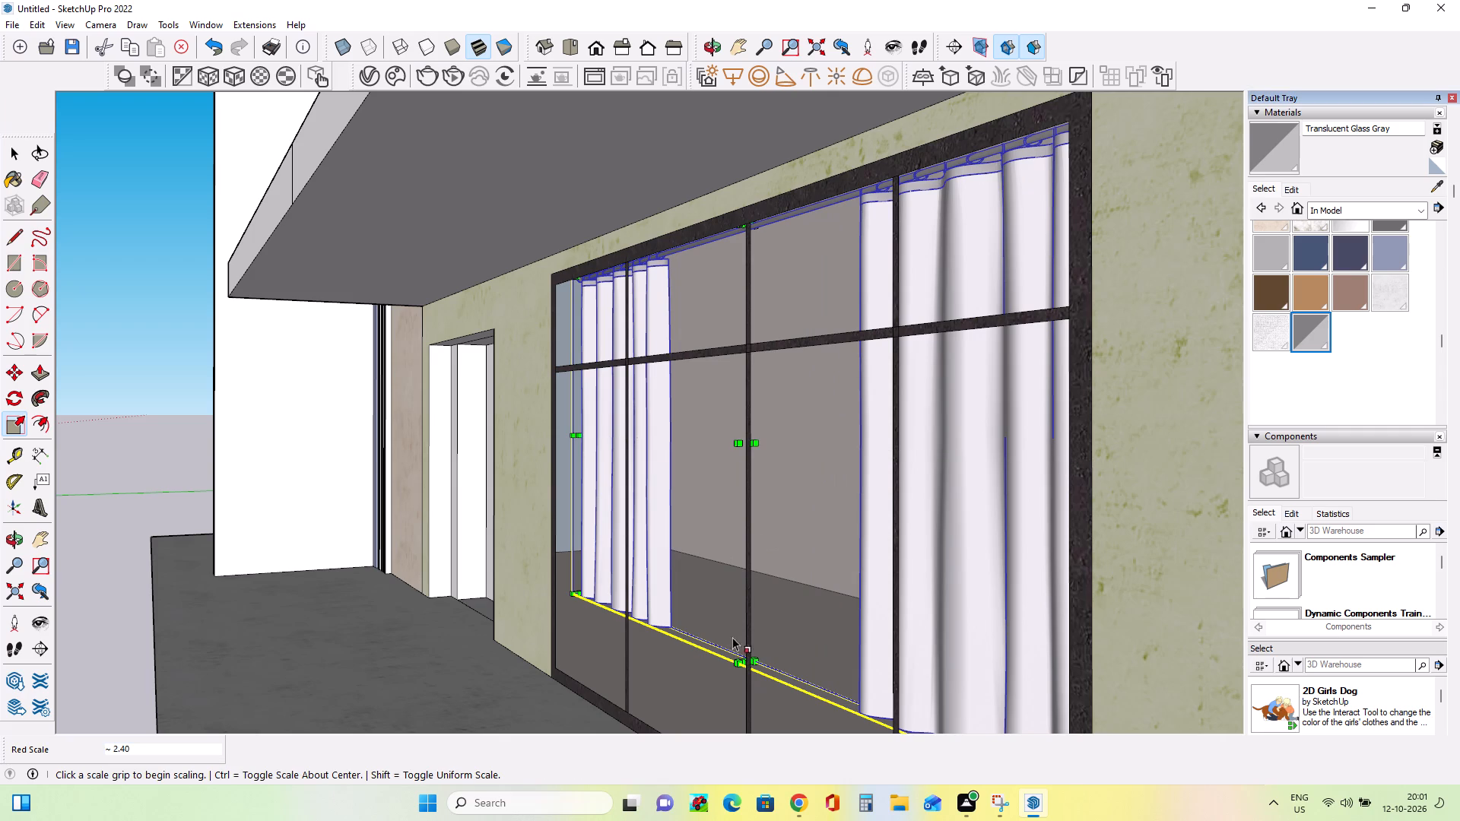
Scale the ground-floor curtain pair along the blue axis so it extends down to the window's bottom frame.
click(747, 664)
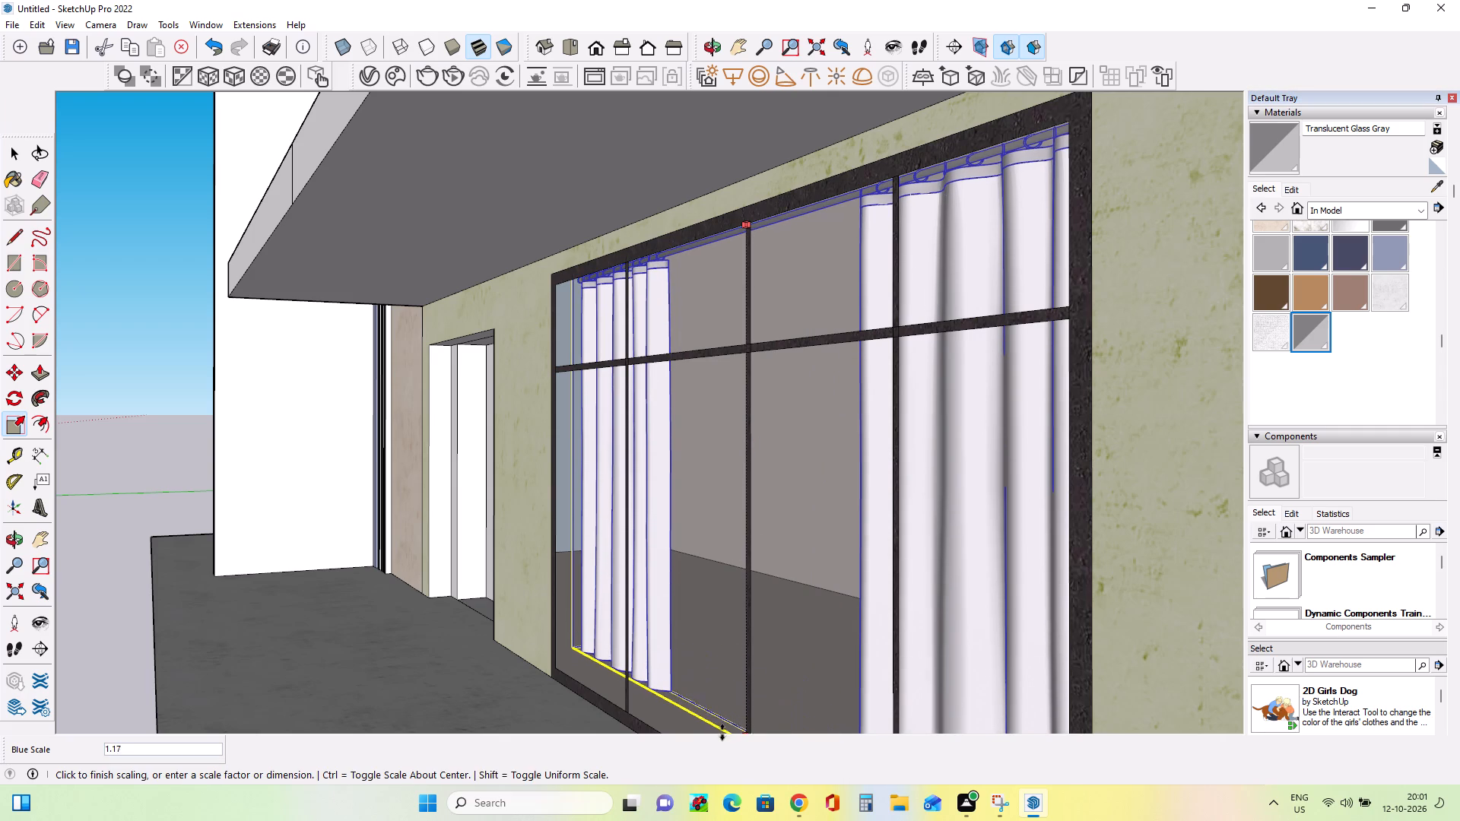
click(718, 740)
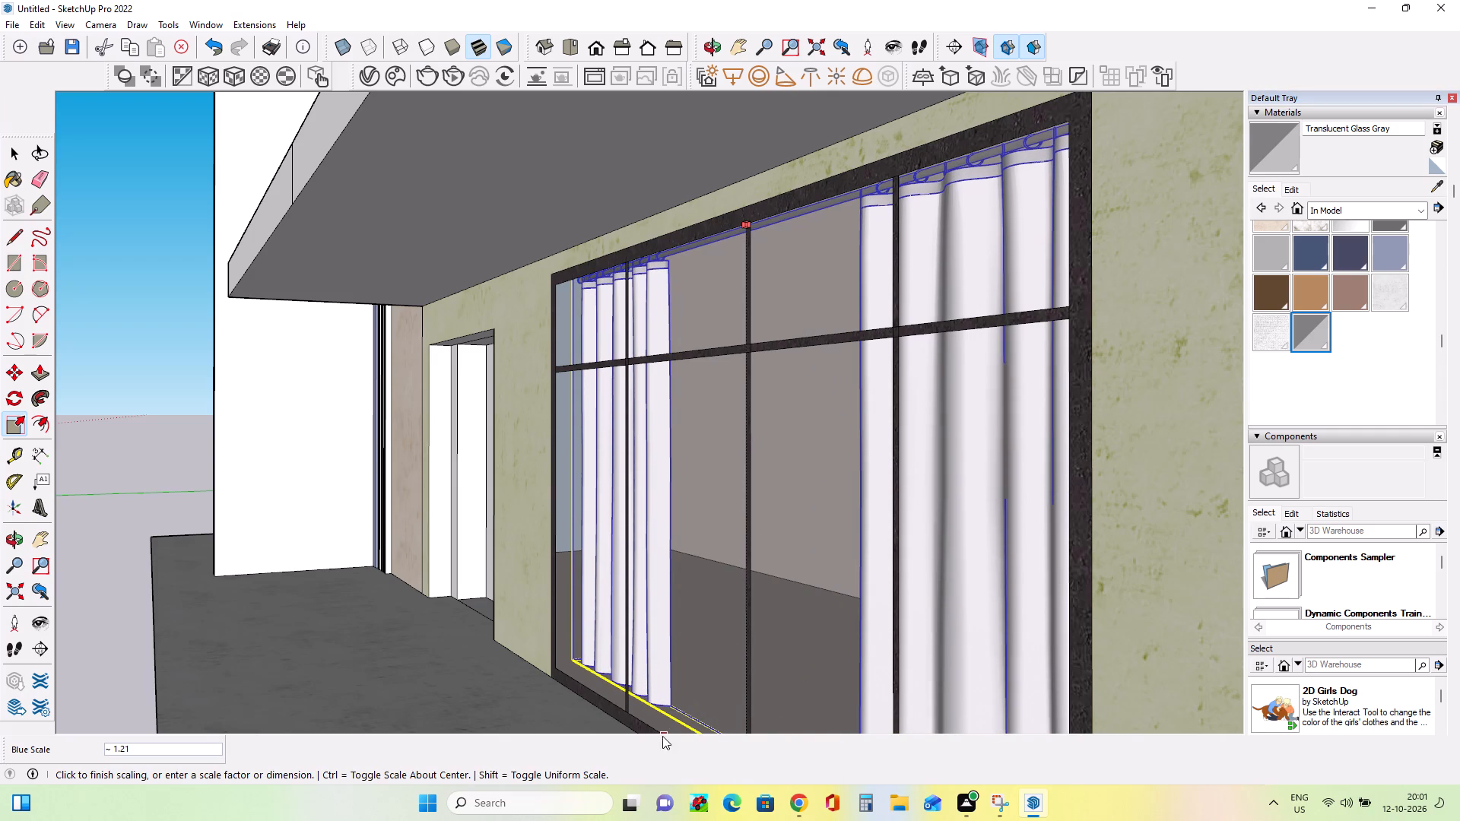
click(626, 734)
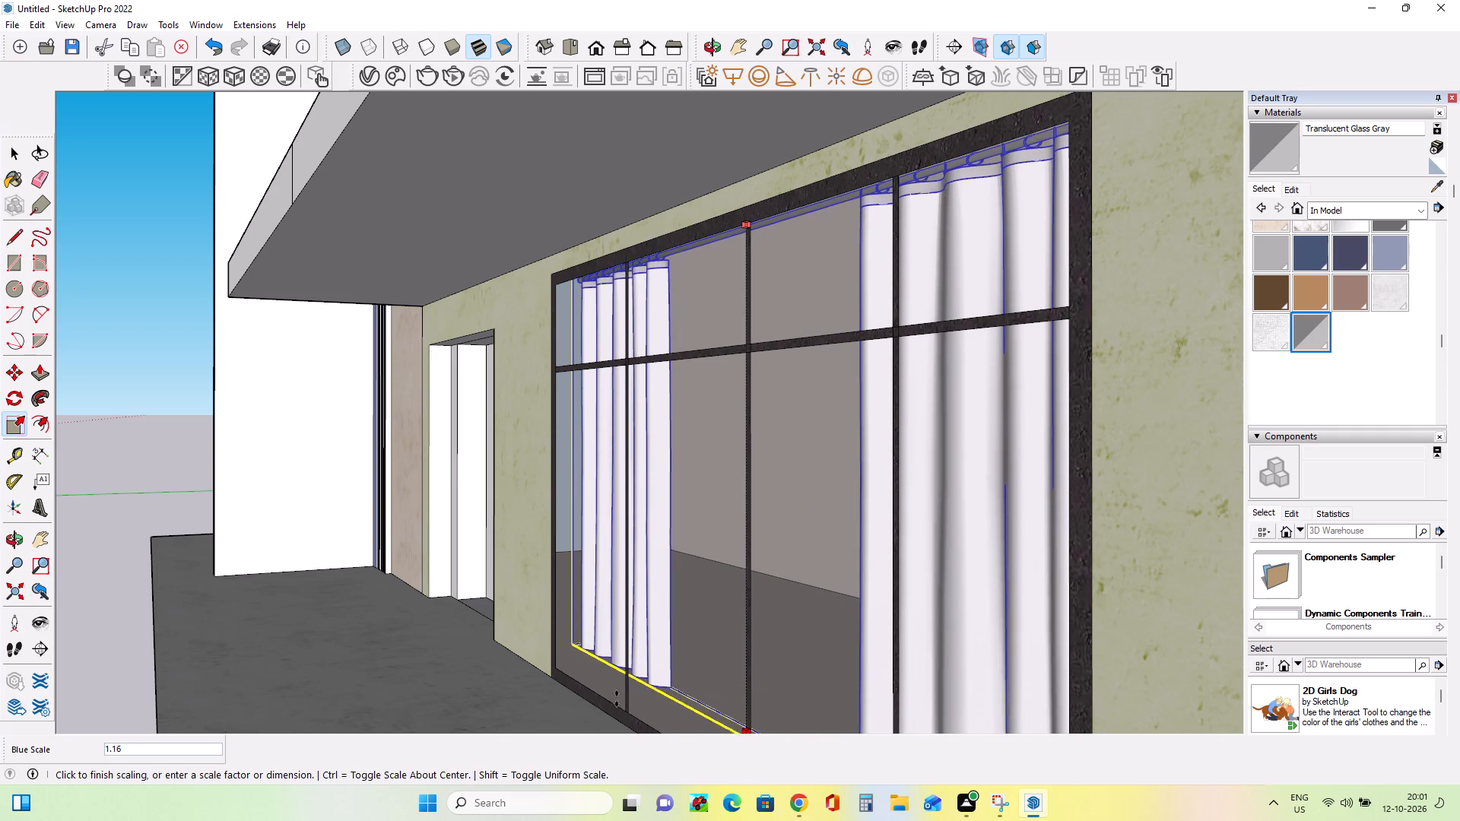
click(595, 721)
Clear the selection and examine the whole facade against the reference image.
middle_drag(713, 689, 1007, 647)
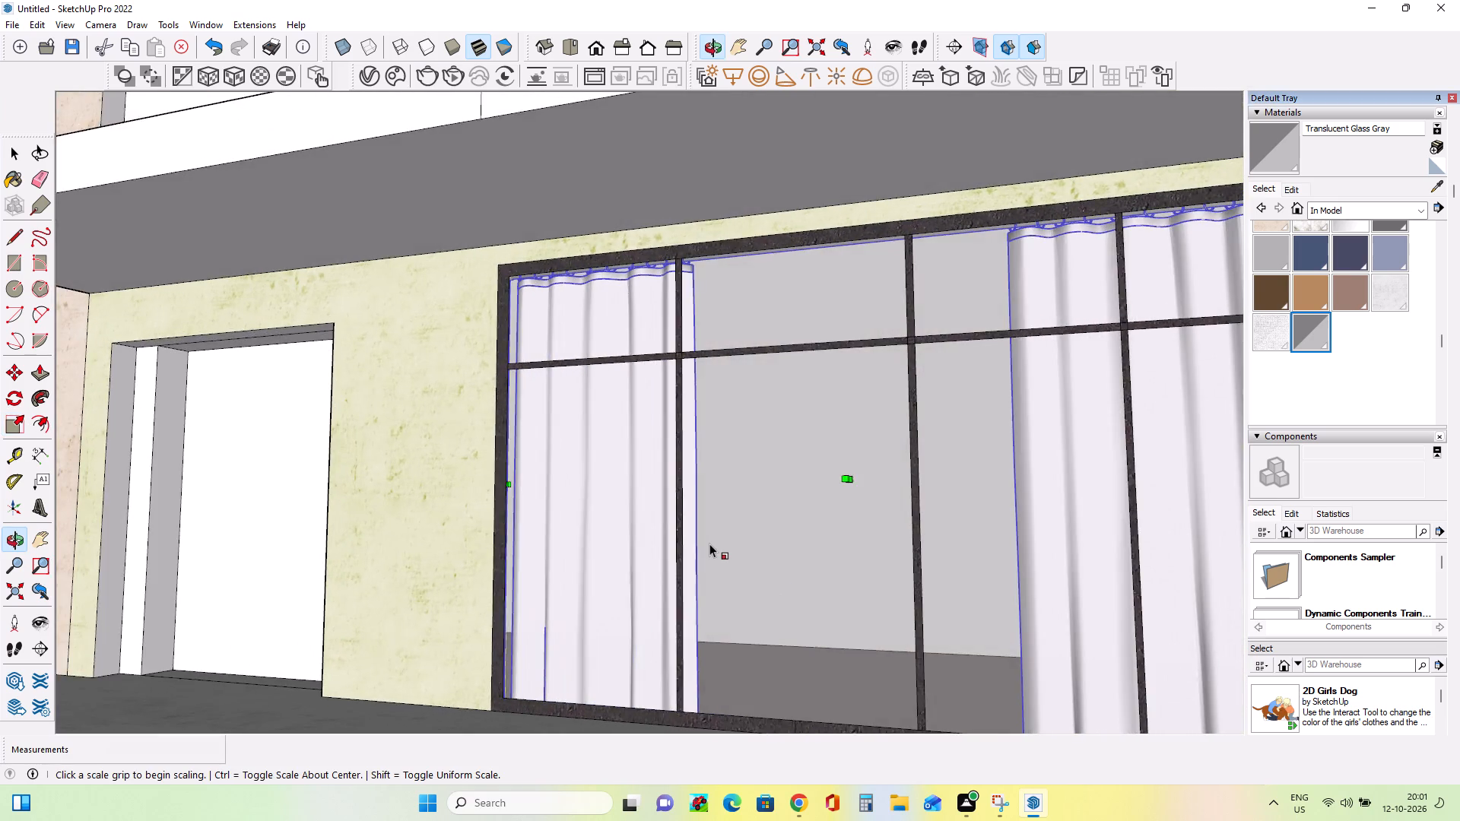
scroll(709, 544, down, 18)
middle_drag(743, 583, 884, 705)
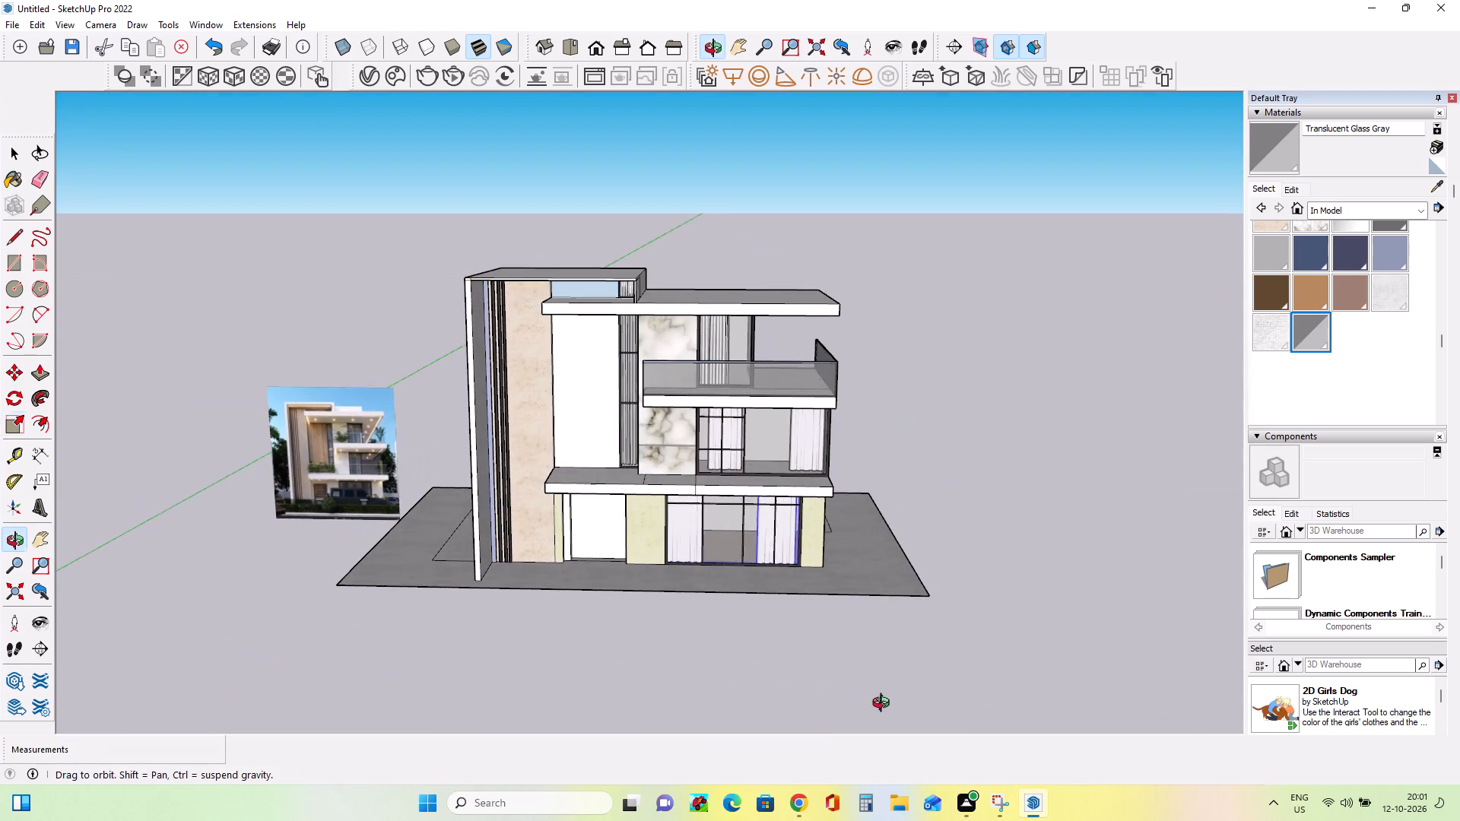
middle_drag(884, 705, 893, 705)
scroll(745, 601, down, 4)
middle_drag(822, 624, 800, 540)
scroll(747, 566, up, 4)
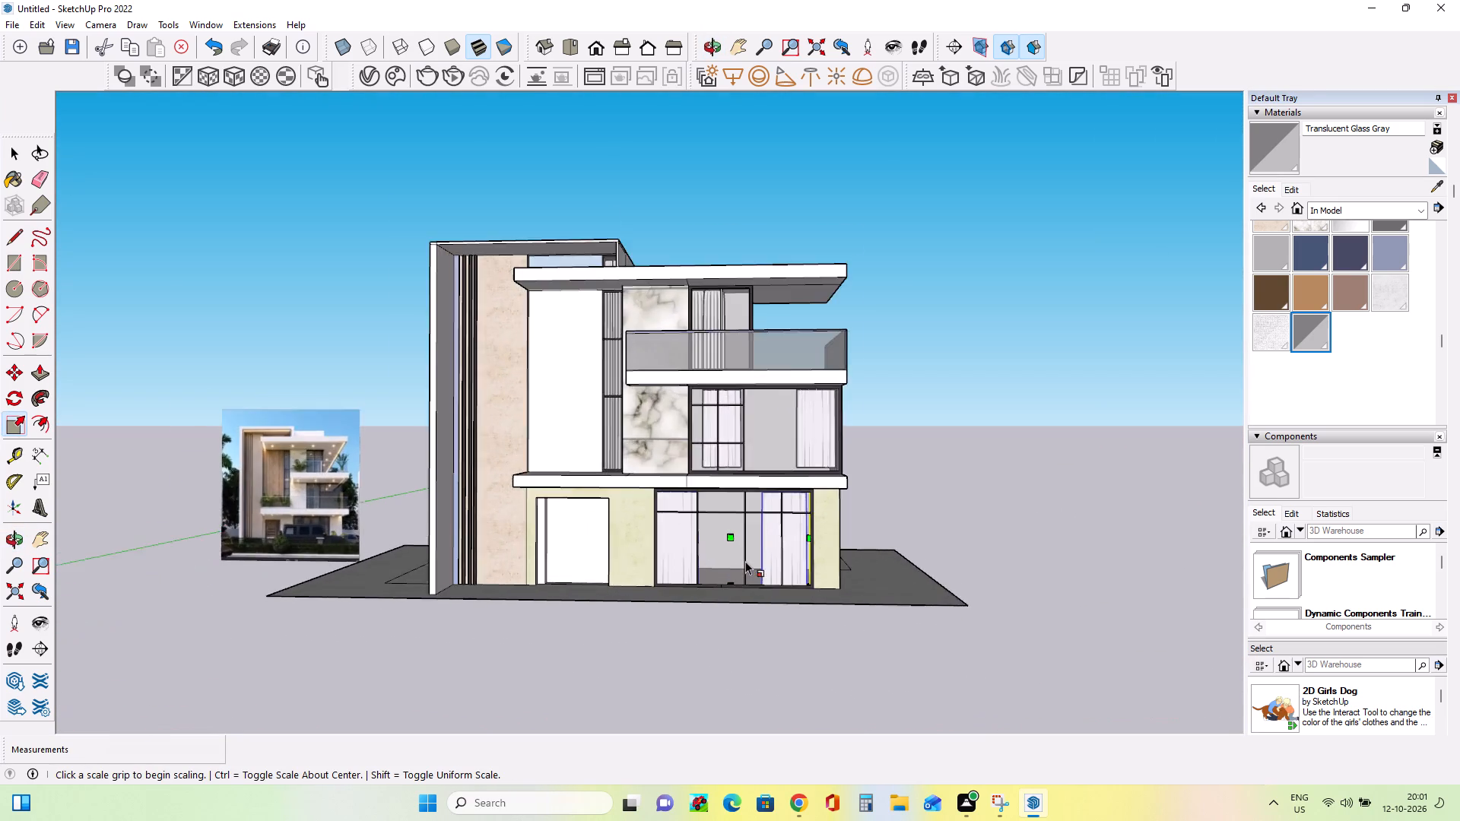
scroll(745, 561, up, 8)
scroll(745, 559, down, 9)
middle_drag(795, 591, 786, 629)
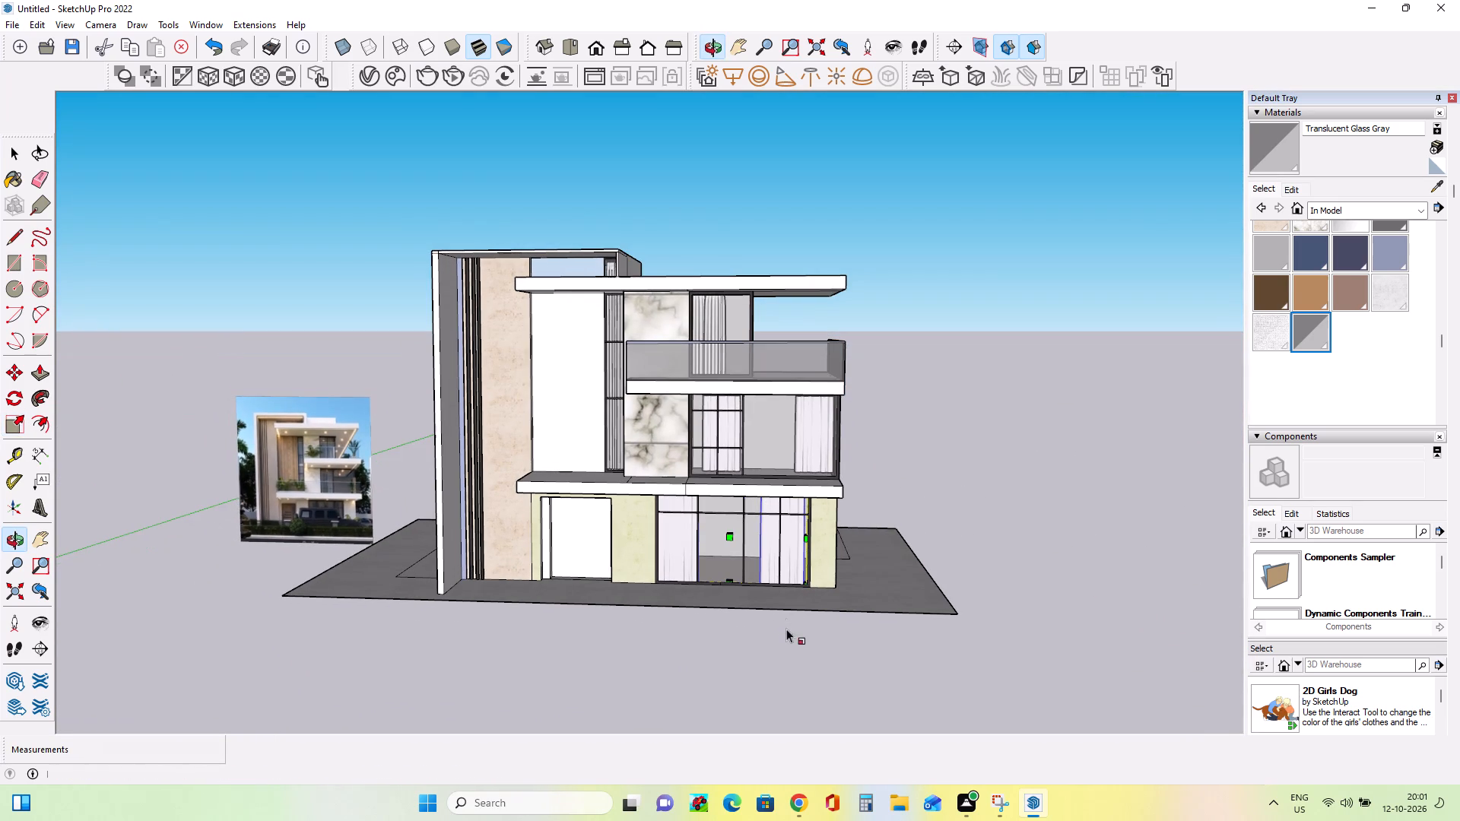
click(8, 151)
click(222, 198)
middle_drag(423, 439, 473, 442)
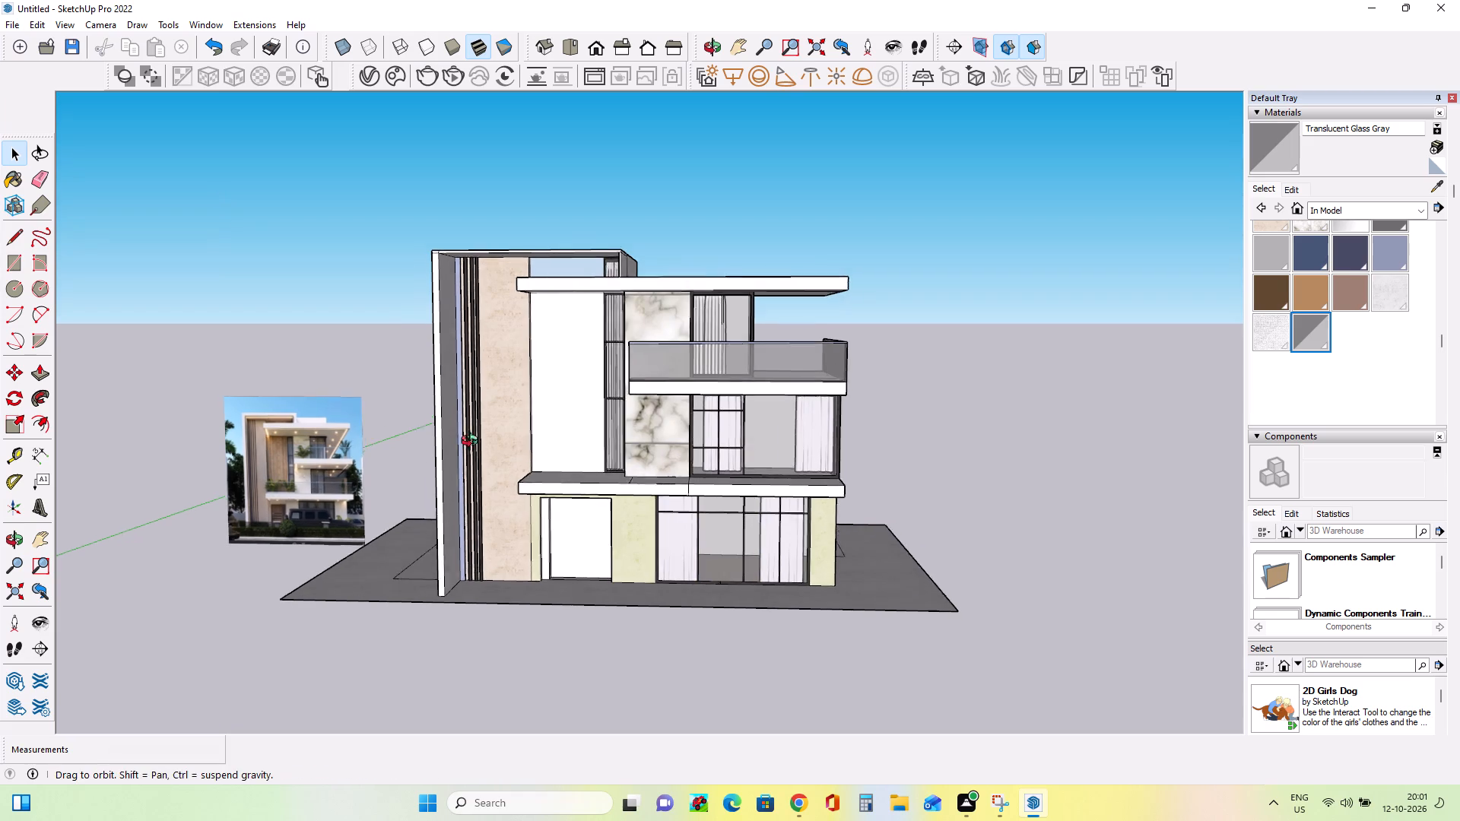
middle_drag(473, 442, 497, 433)
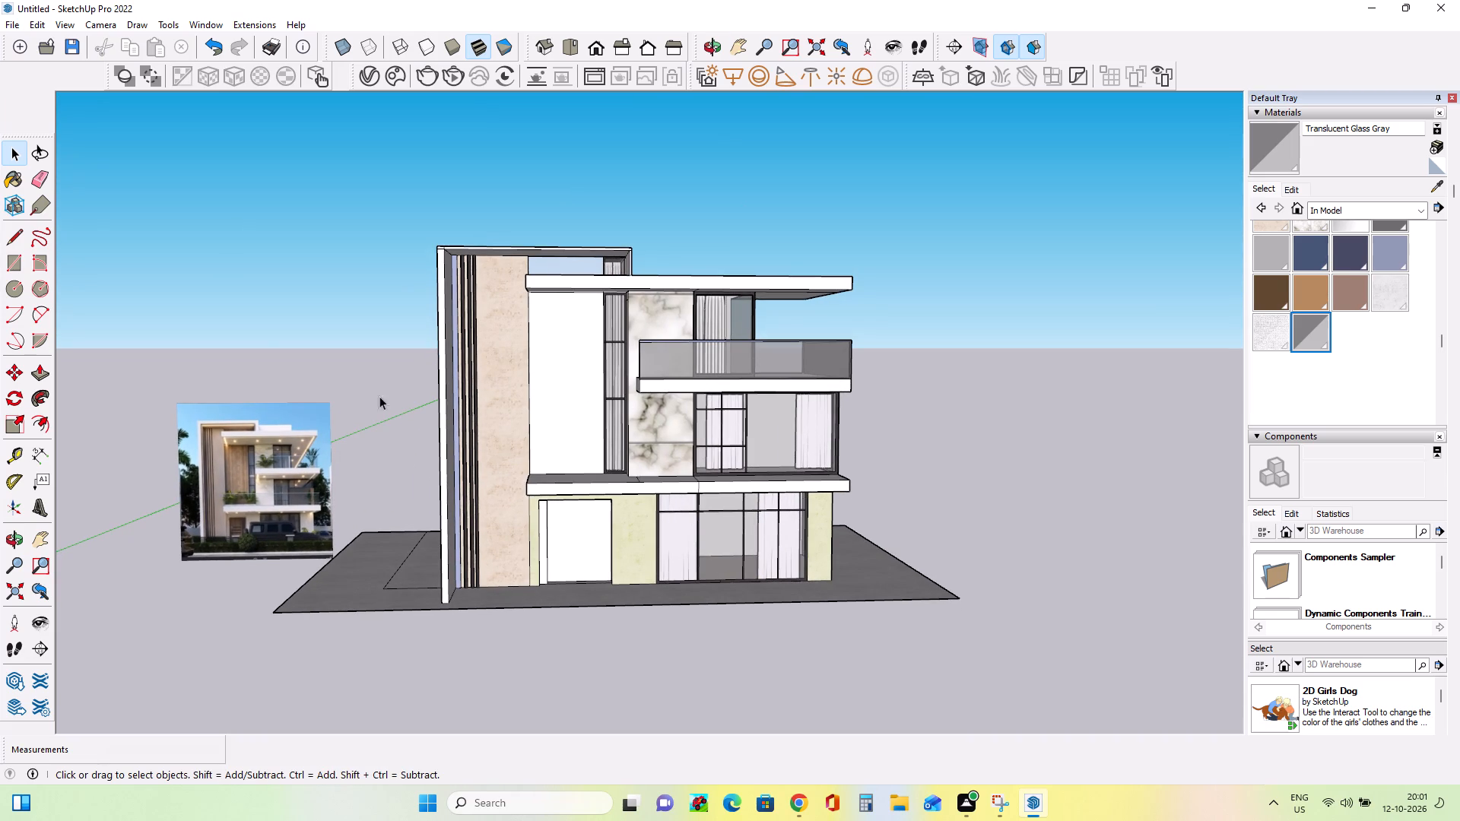
middle_drag(843, 293, 824, 302)
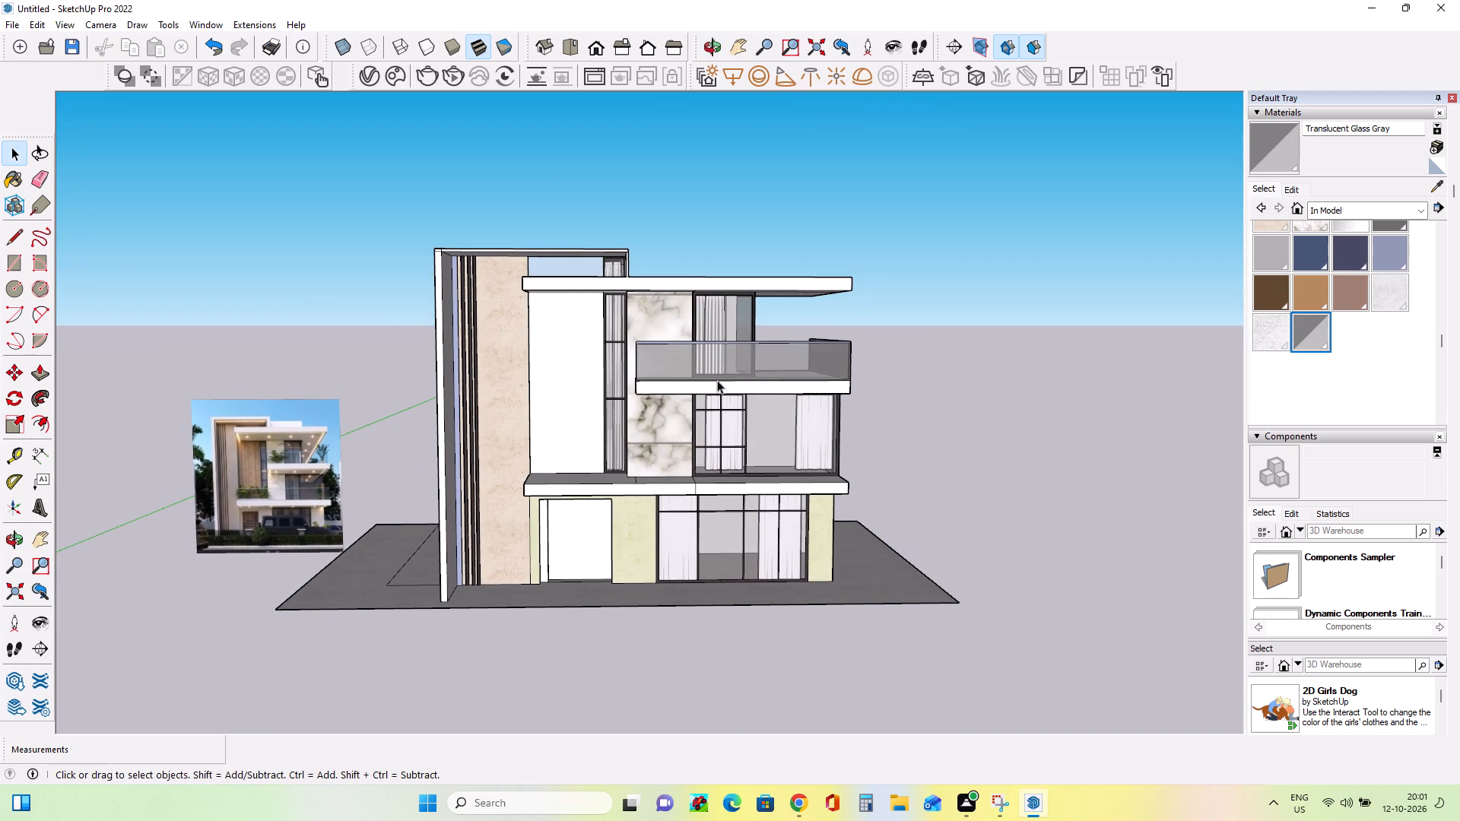
middle_drag(704, 356, 707, 336)
Paint the ground-floor front walls on both sides of the large window with 0009_Linen from Colors-Named.
click(1330, 203)
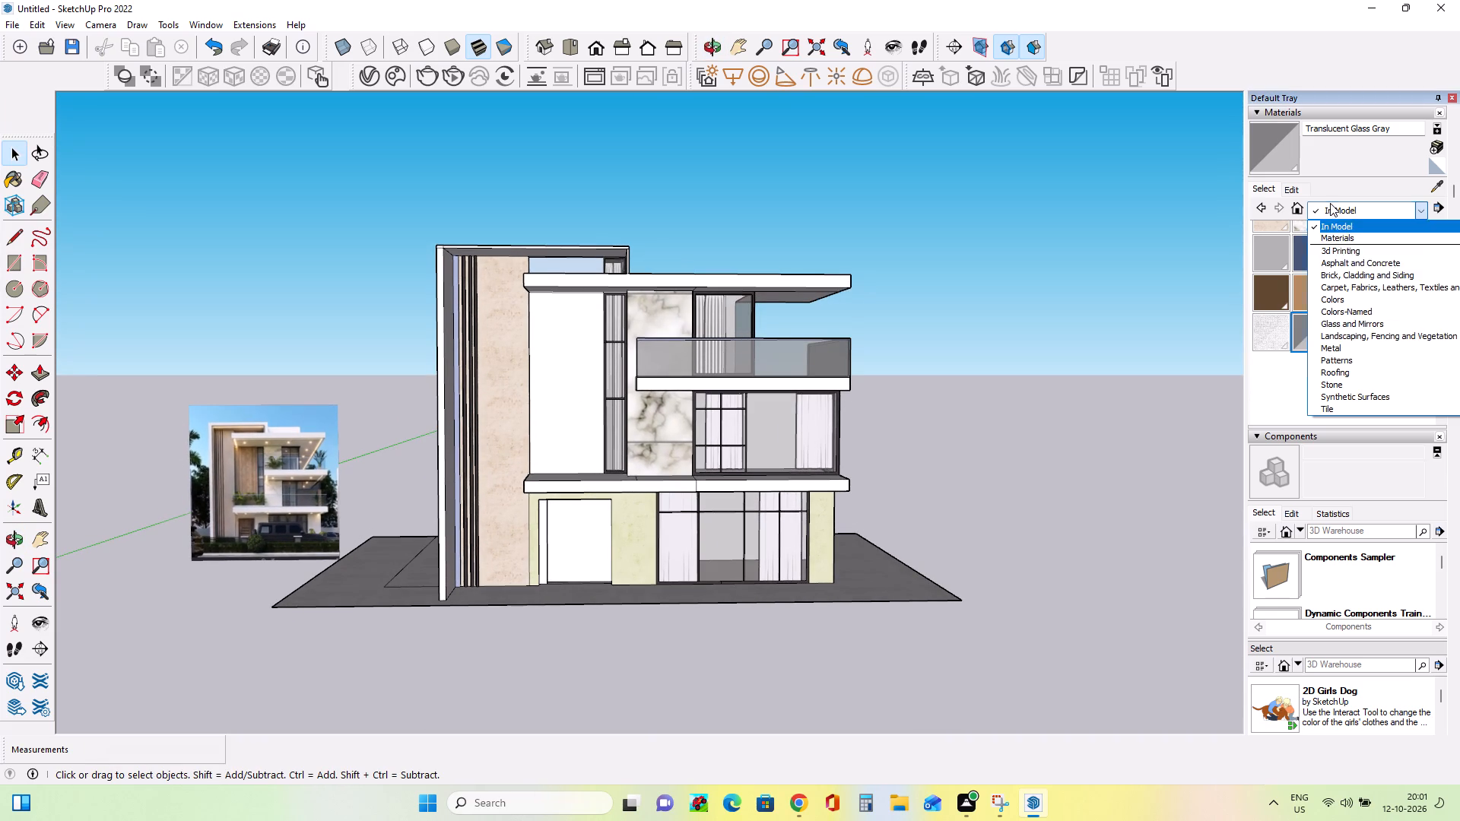
click(1355, 311)
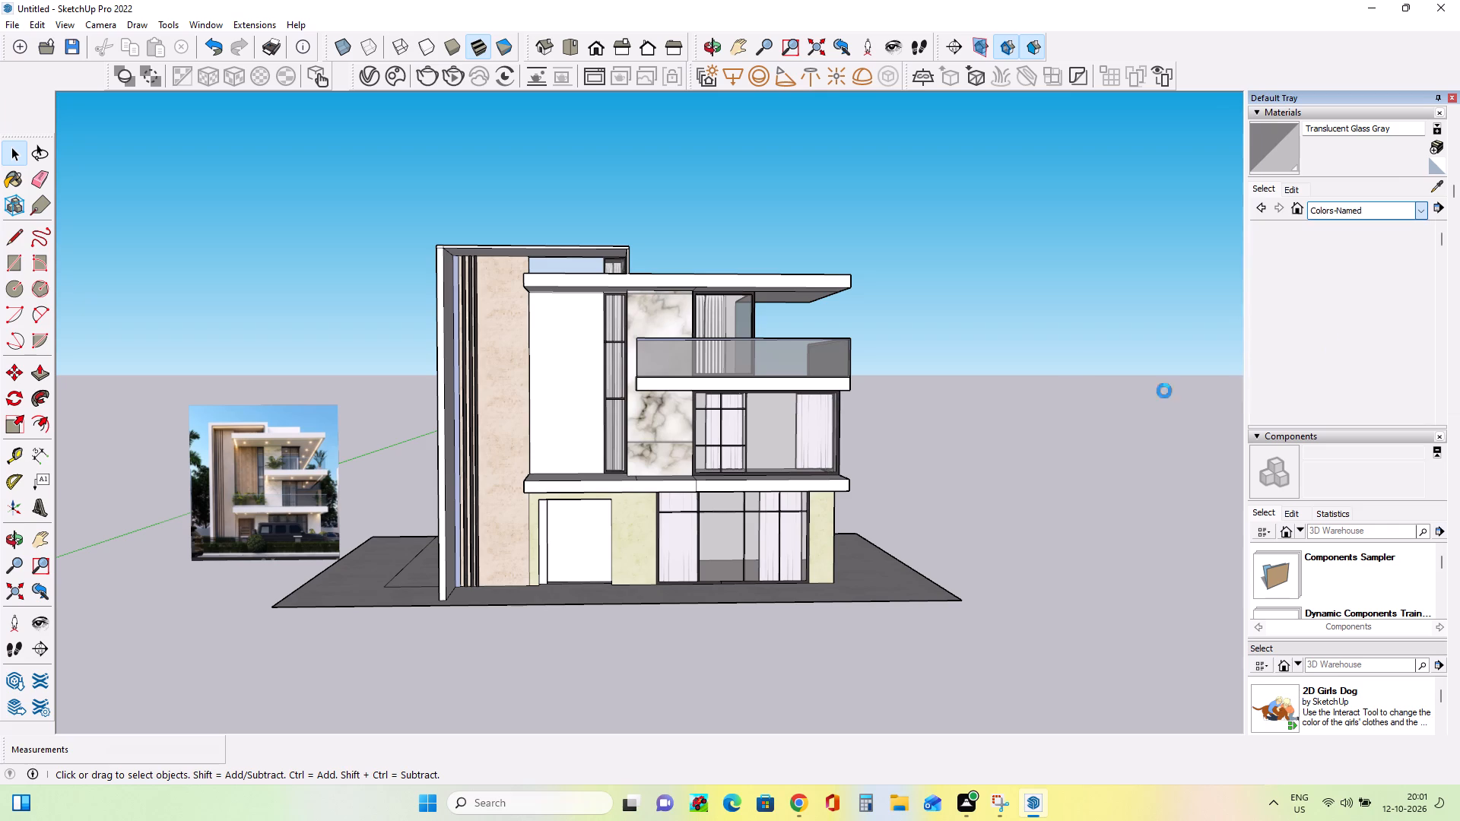
click(1271, 327)
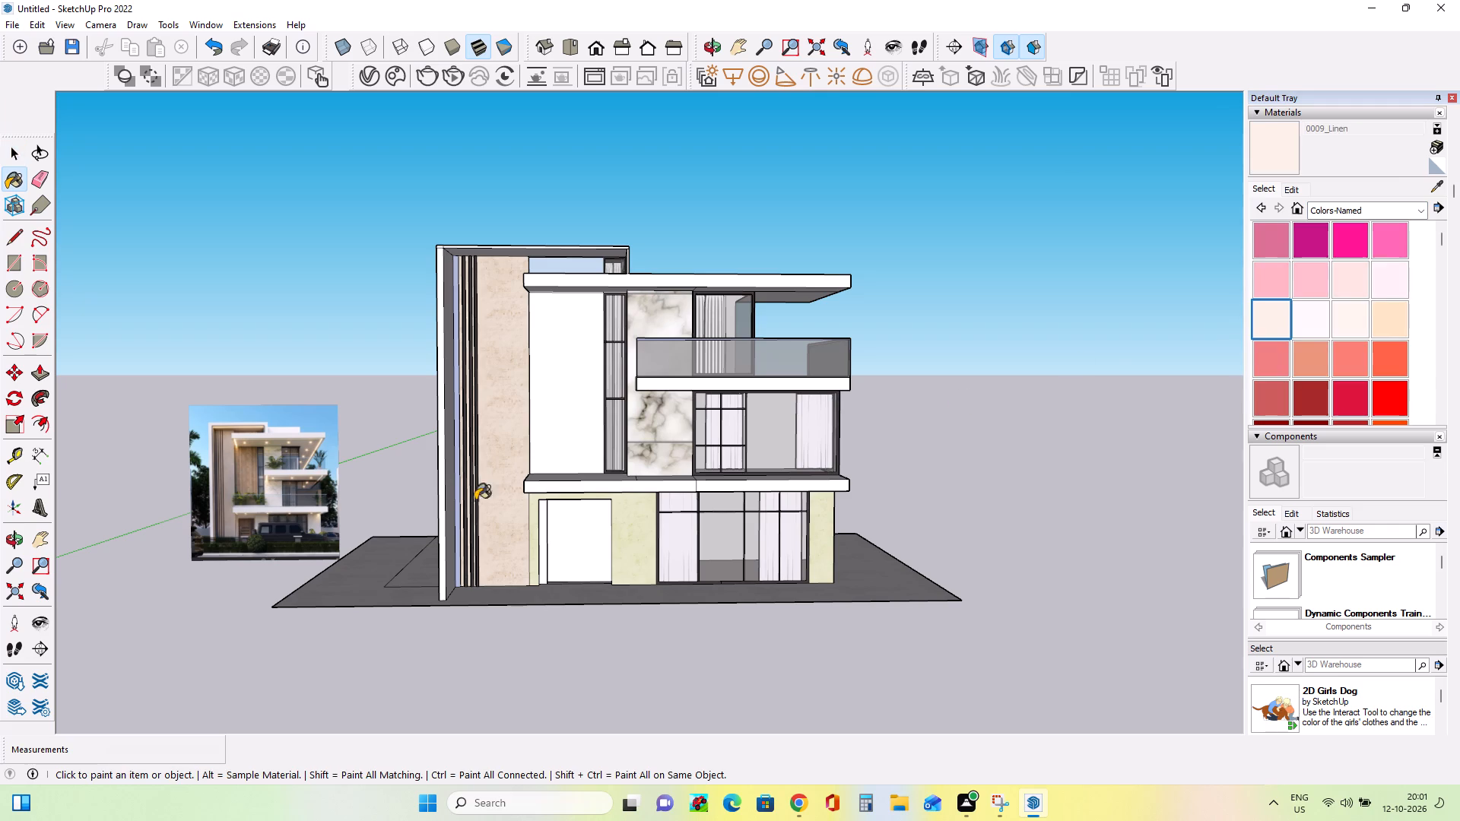
click(638, 553)
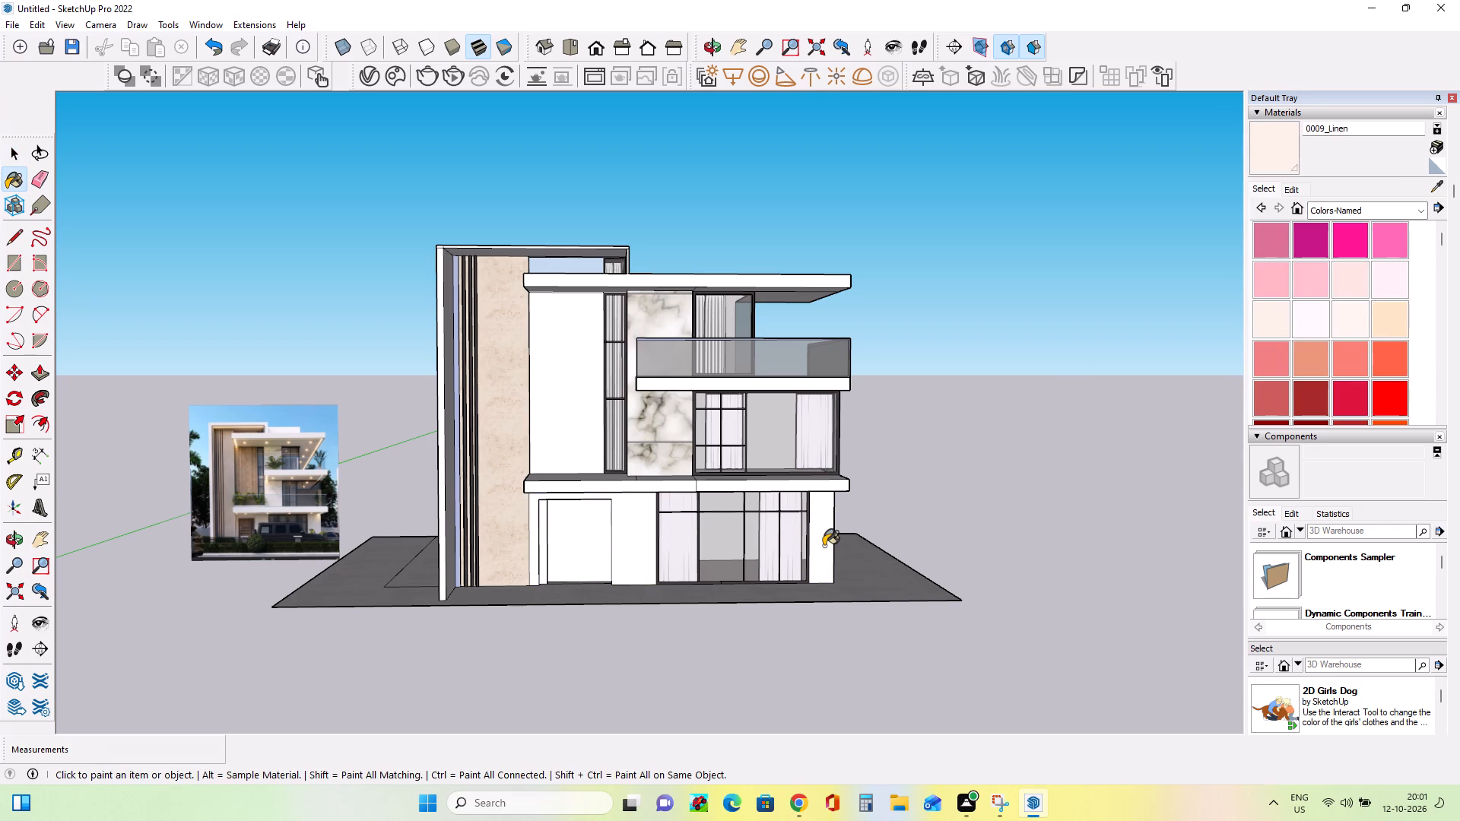
click(824, 550)
Paint the front edge and top faces of the slab above the ground floor with 0009_Linen.
click(601, 486)
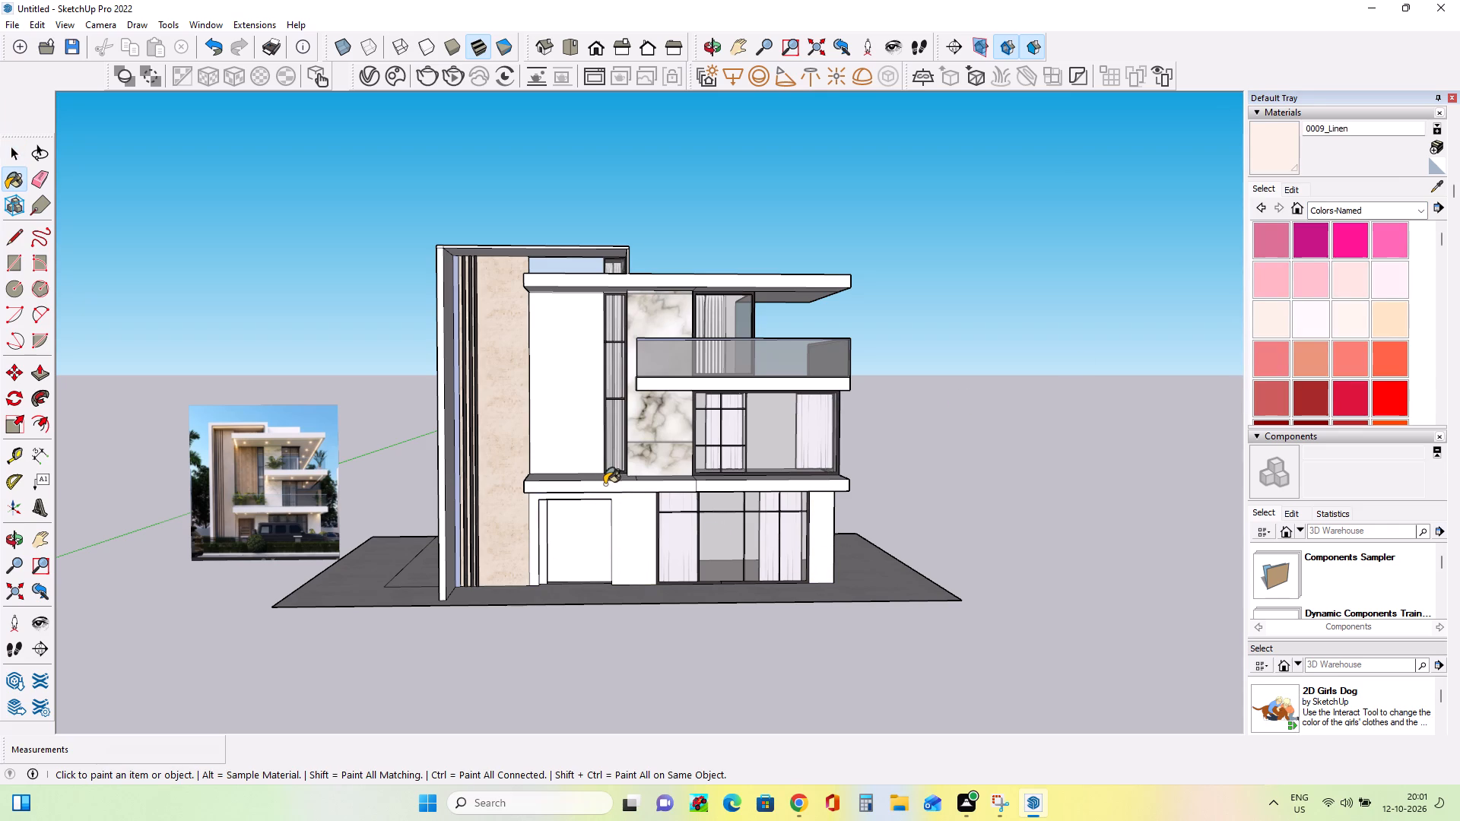
click(605, 483)
middle_drag(732, 501, 751, 575)
click(730, 485)
click(666, 480)
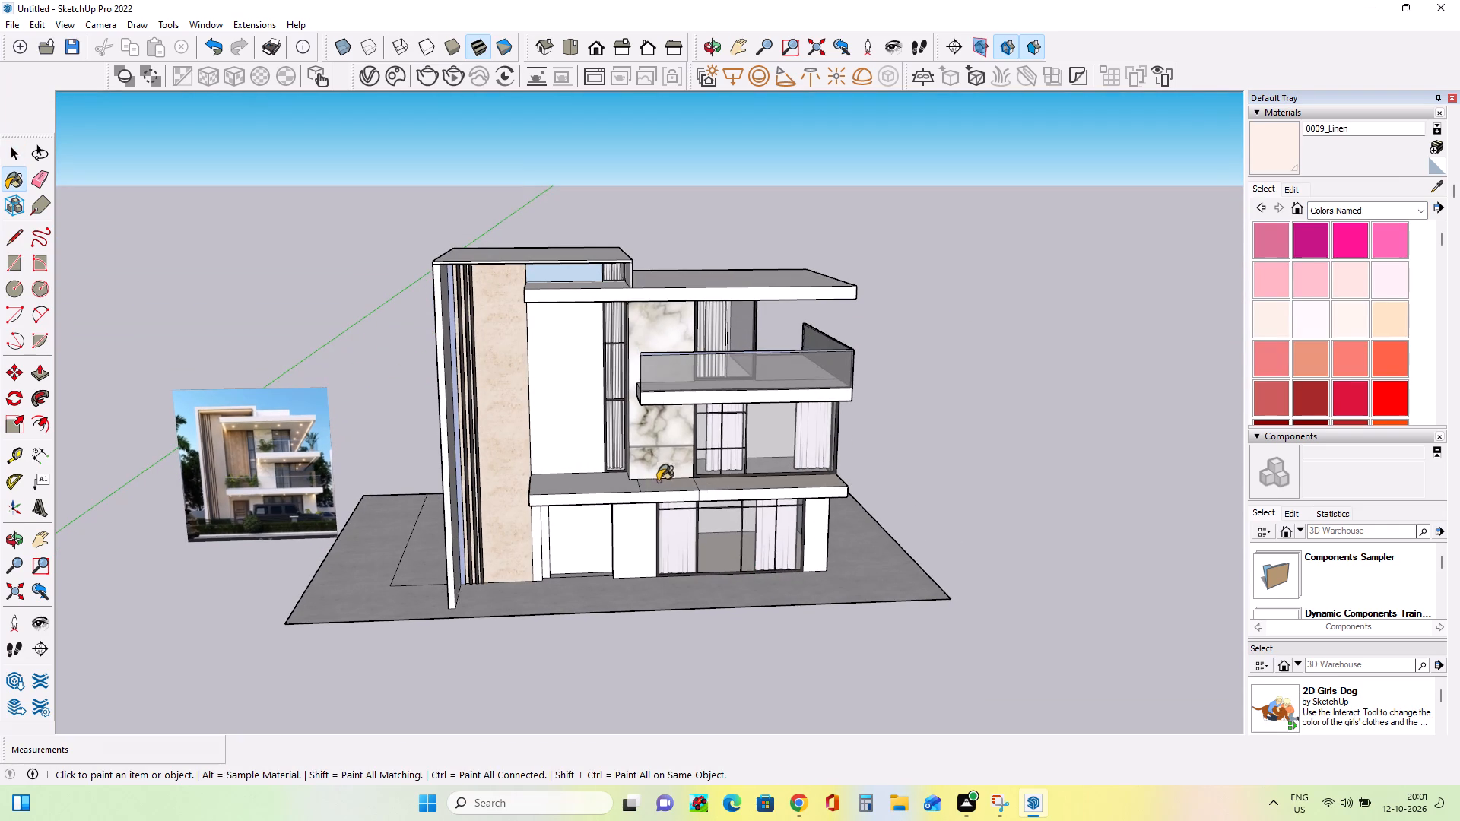
click(614, 484)
Paint the balcony slab's front edge and the roof slab's front and top faces with 0009_Linen.
click(668, 400)
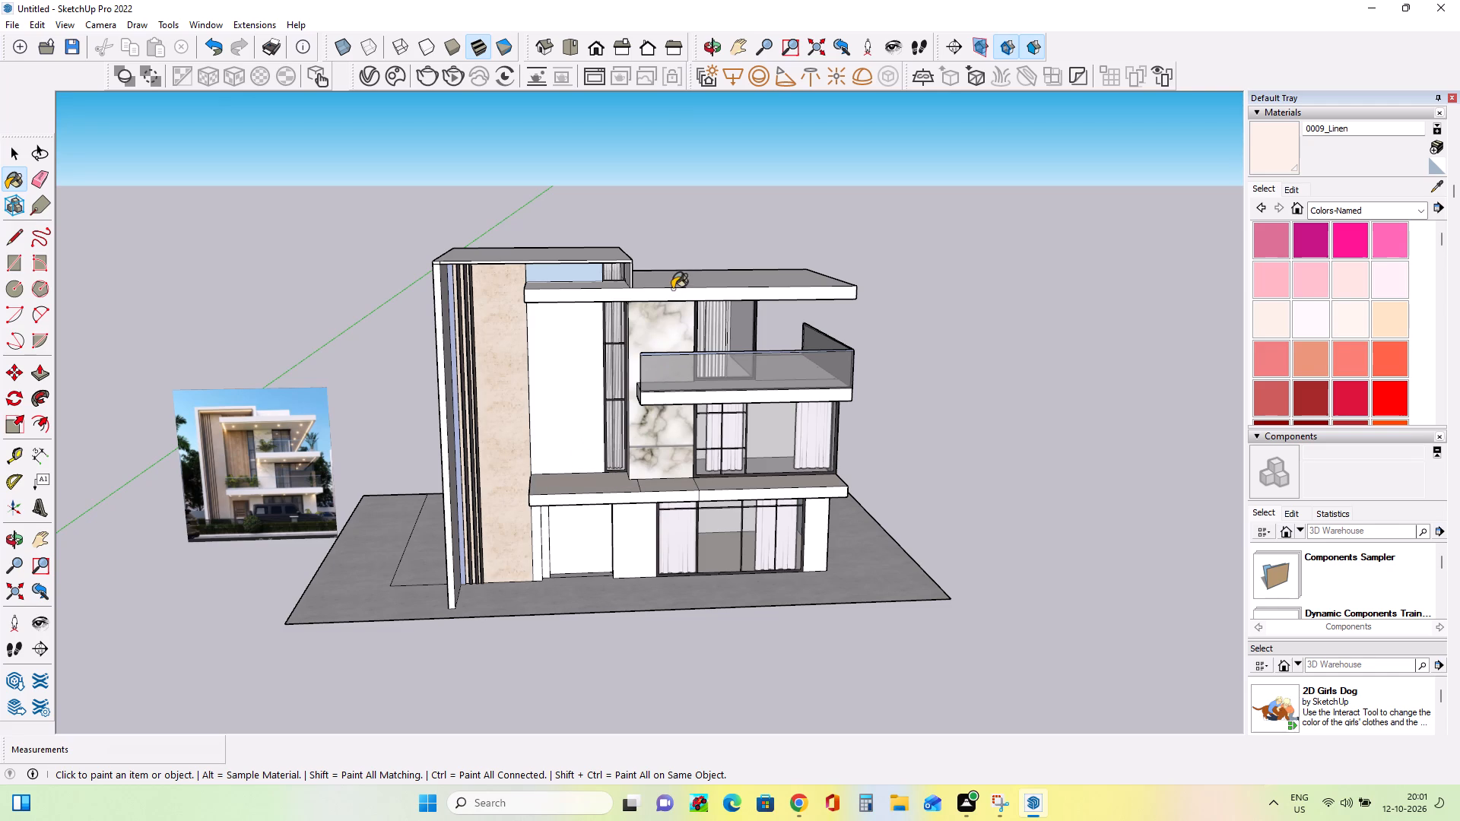
click(672, 289)
click(695, 270)
click(690, 299)
Paint the tall tower frame's top, front edges and inner side face with 0009_Linen.
click(579, 250)
scroll(534, 269, up, 10)
click(559, 245)
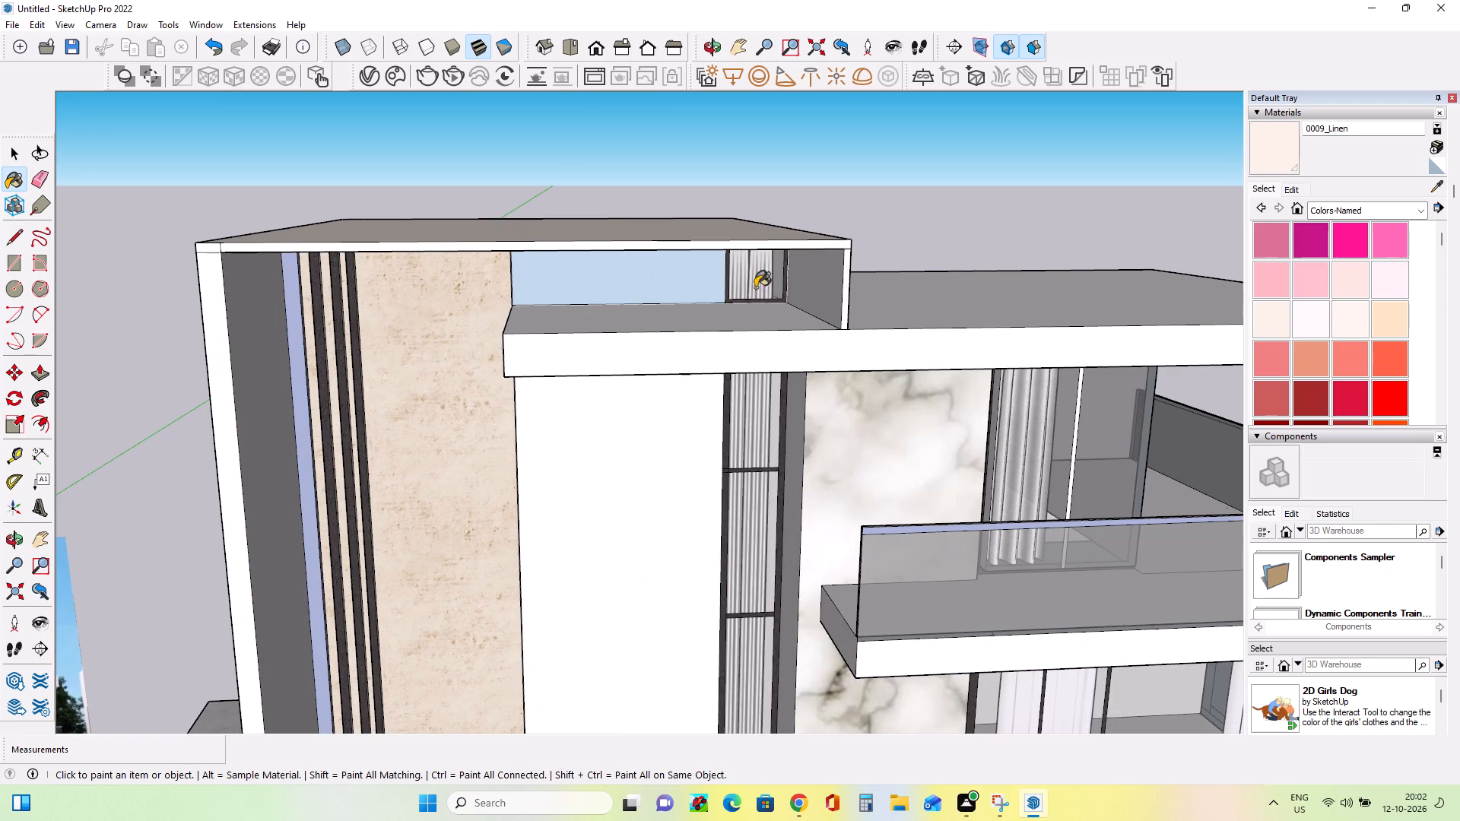
click(843, 293)
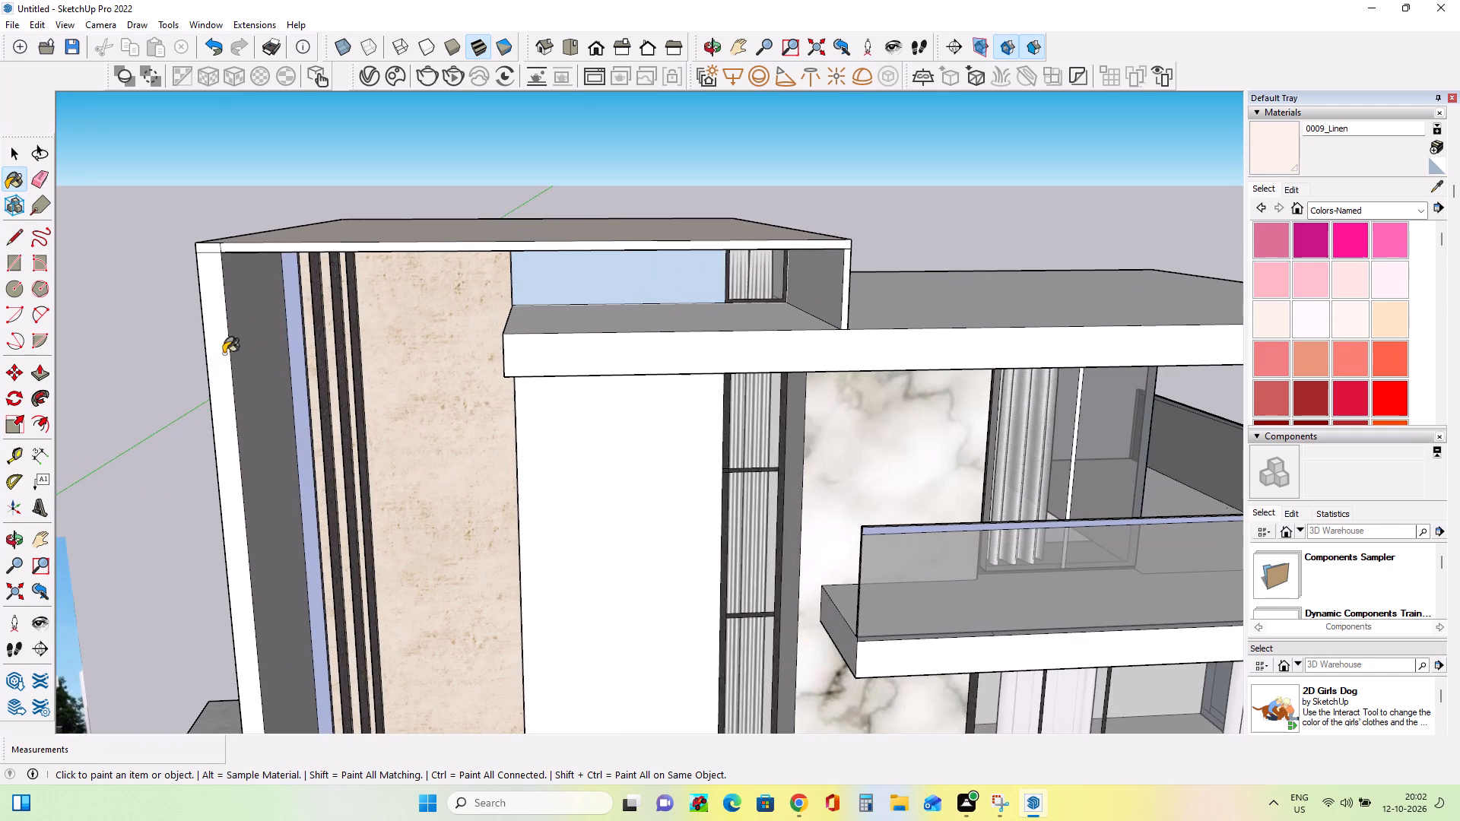
click(223, 358)
click(260, 347)
Paint the underside of the tower frame's top and the roof slab's underside, front edge and end face with 0009_Linen.
middle_drag(361, 382, 392, 226)
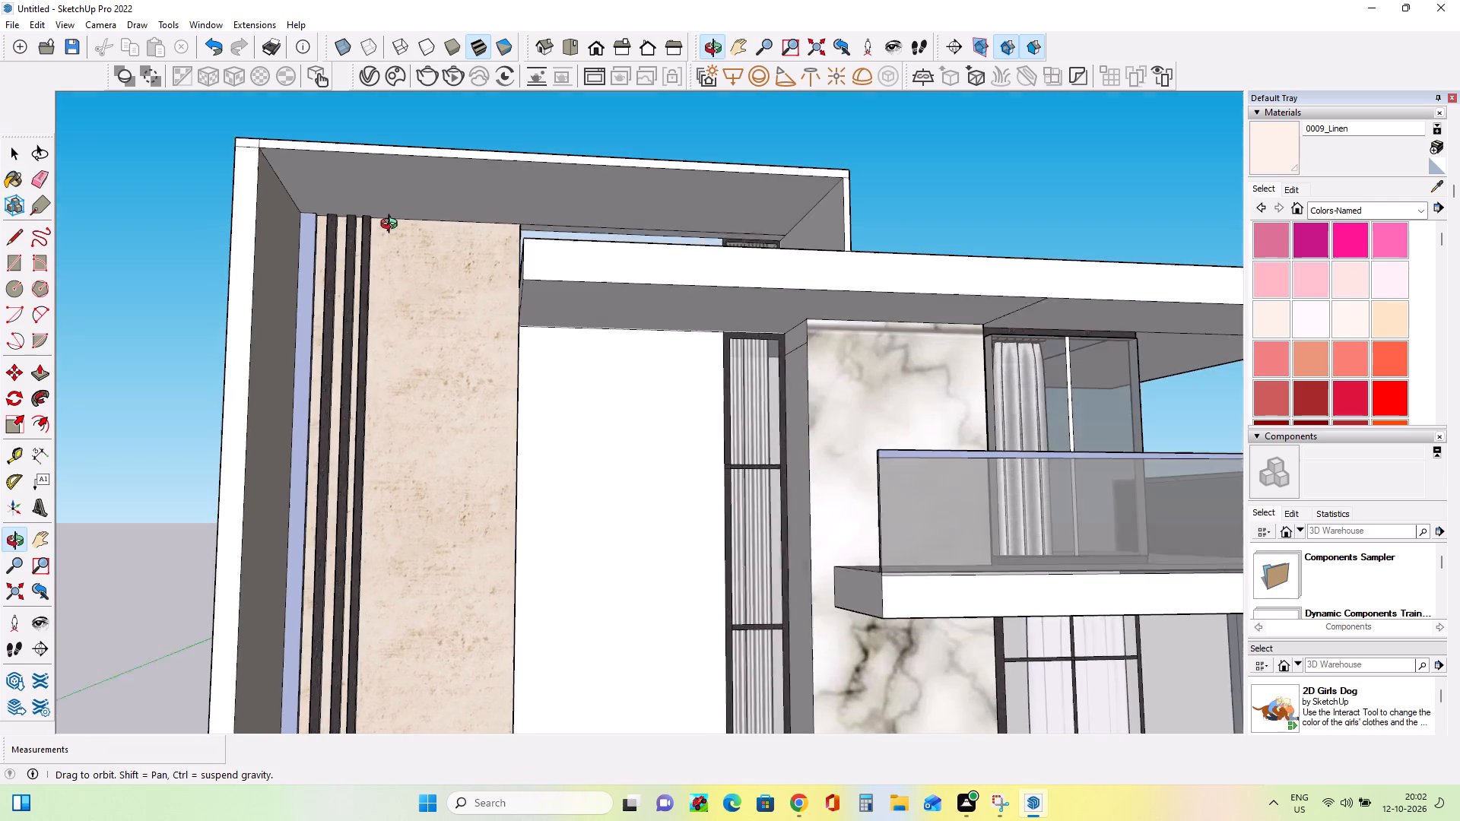
middle_drag(392, 226, 393, 223)
click(430, 183)
click(557, 284)
click(576, 246)
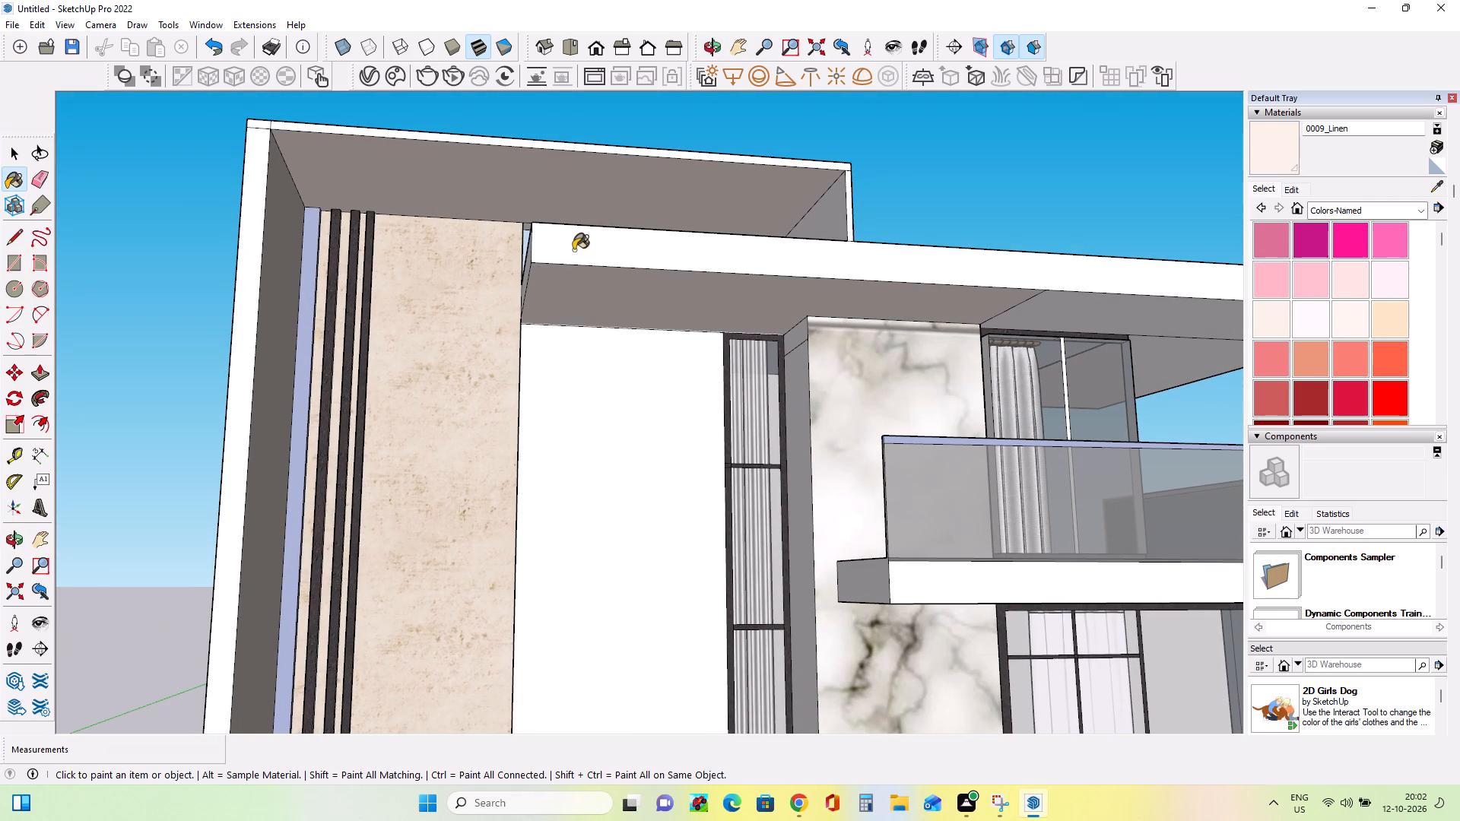
click(525, 261)
click(522, 261)
Paint the narrow wall strip beside the door and the front edge and underside of the slab above the ground floor with 0009_Linen.
scroll(610, 335, down, 16)
middle_drag(658, 562, 533, 614)
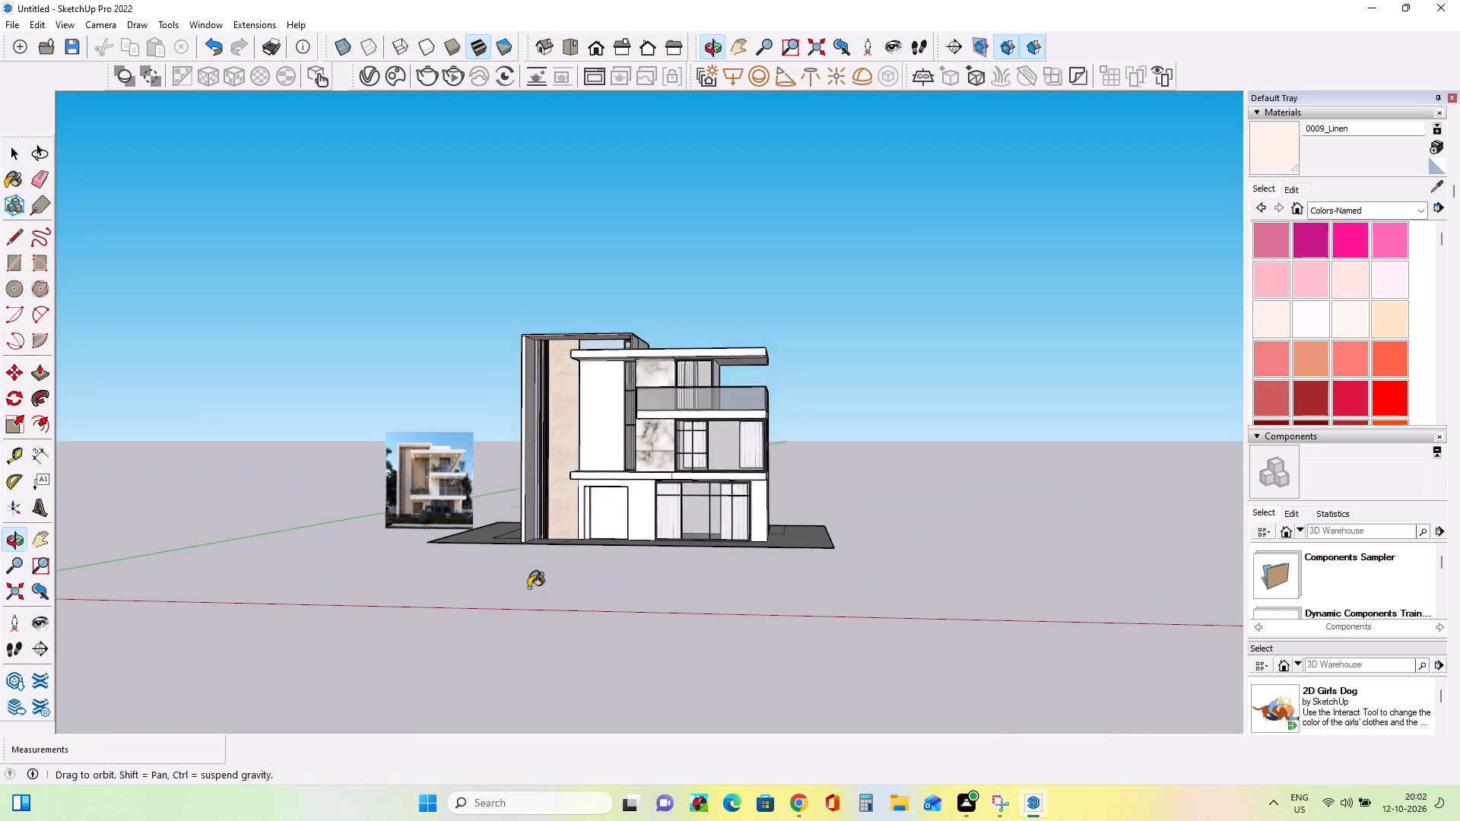
scroll(574, 513, up, 6)
scroll(576, 508, down, 1)
scroll(577, 509, up, 3)
click(588, 472)
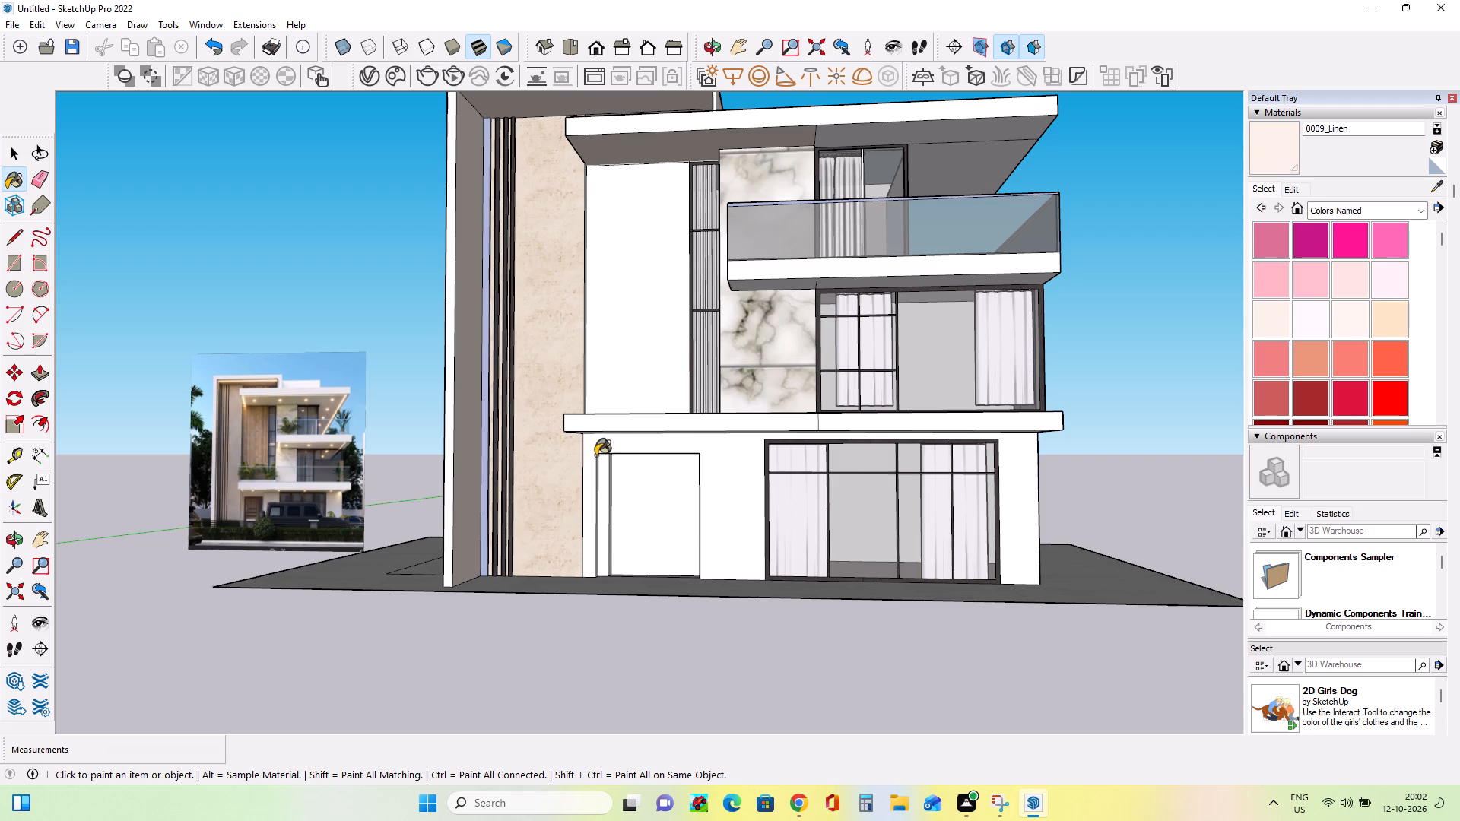
click(614, 423)
middle_drag(652, 426, 703, 269)
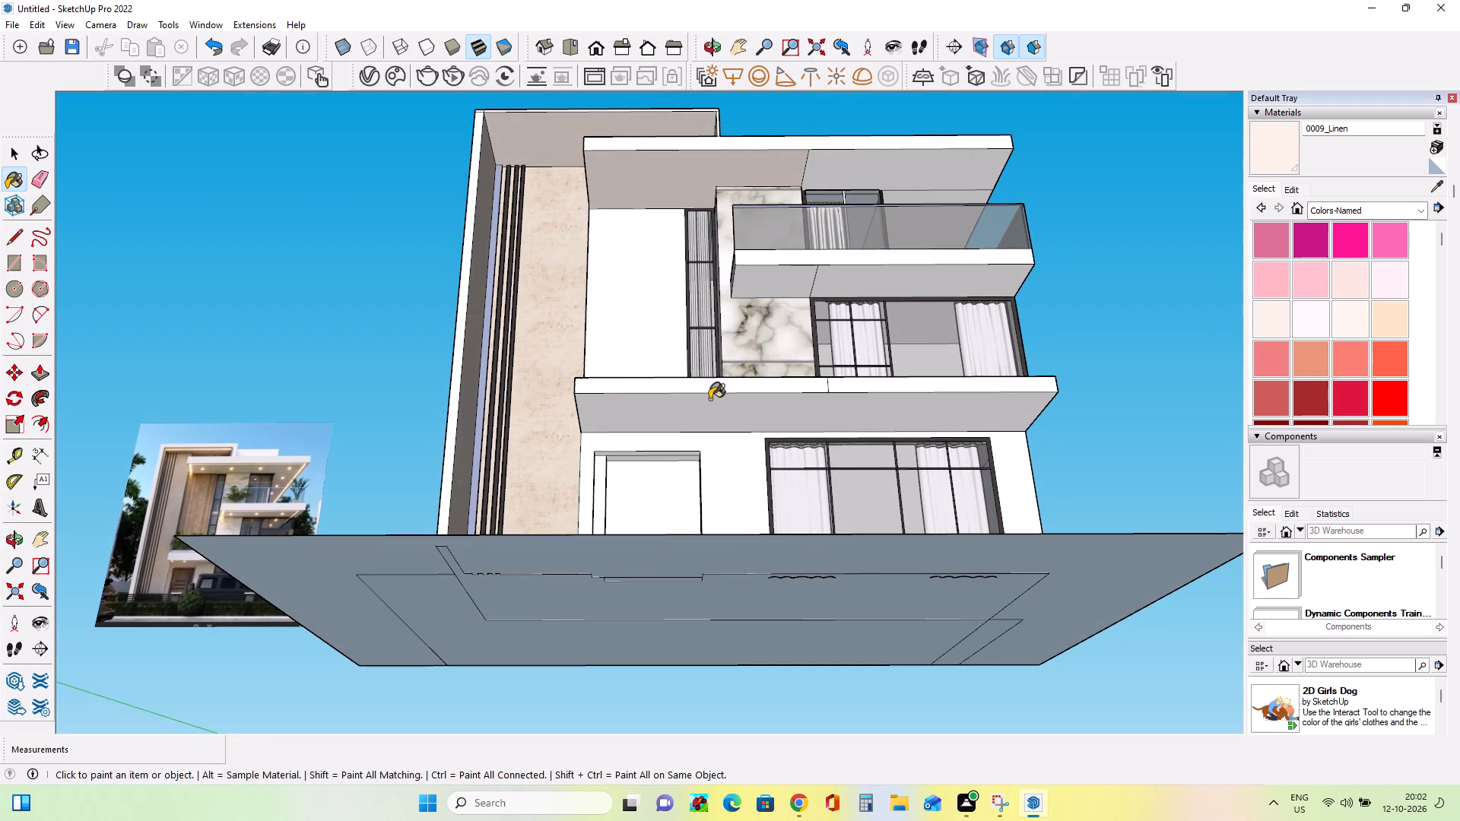
click(709, 399)
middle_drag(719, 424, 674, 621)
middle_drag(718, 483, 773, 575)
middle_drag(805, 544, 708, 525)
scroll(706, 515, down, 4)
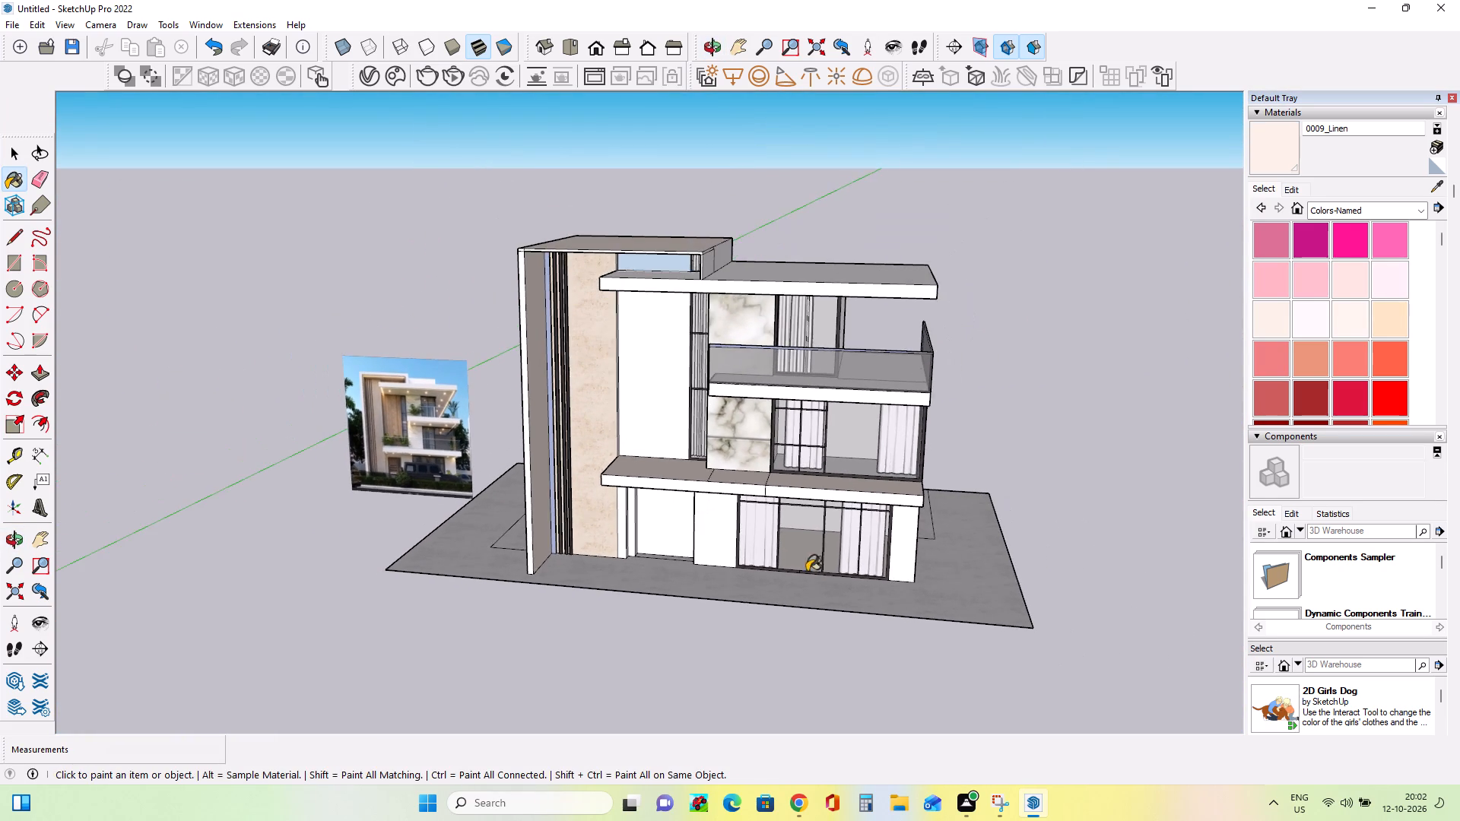
Paint the tall wall panel beside the beige tower wall and its strip above the roof slab with Wood Floor.
middle_drag(808, 572, 819, 541)
middle_drag(811, 559, 851, 541)
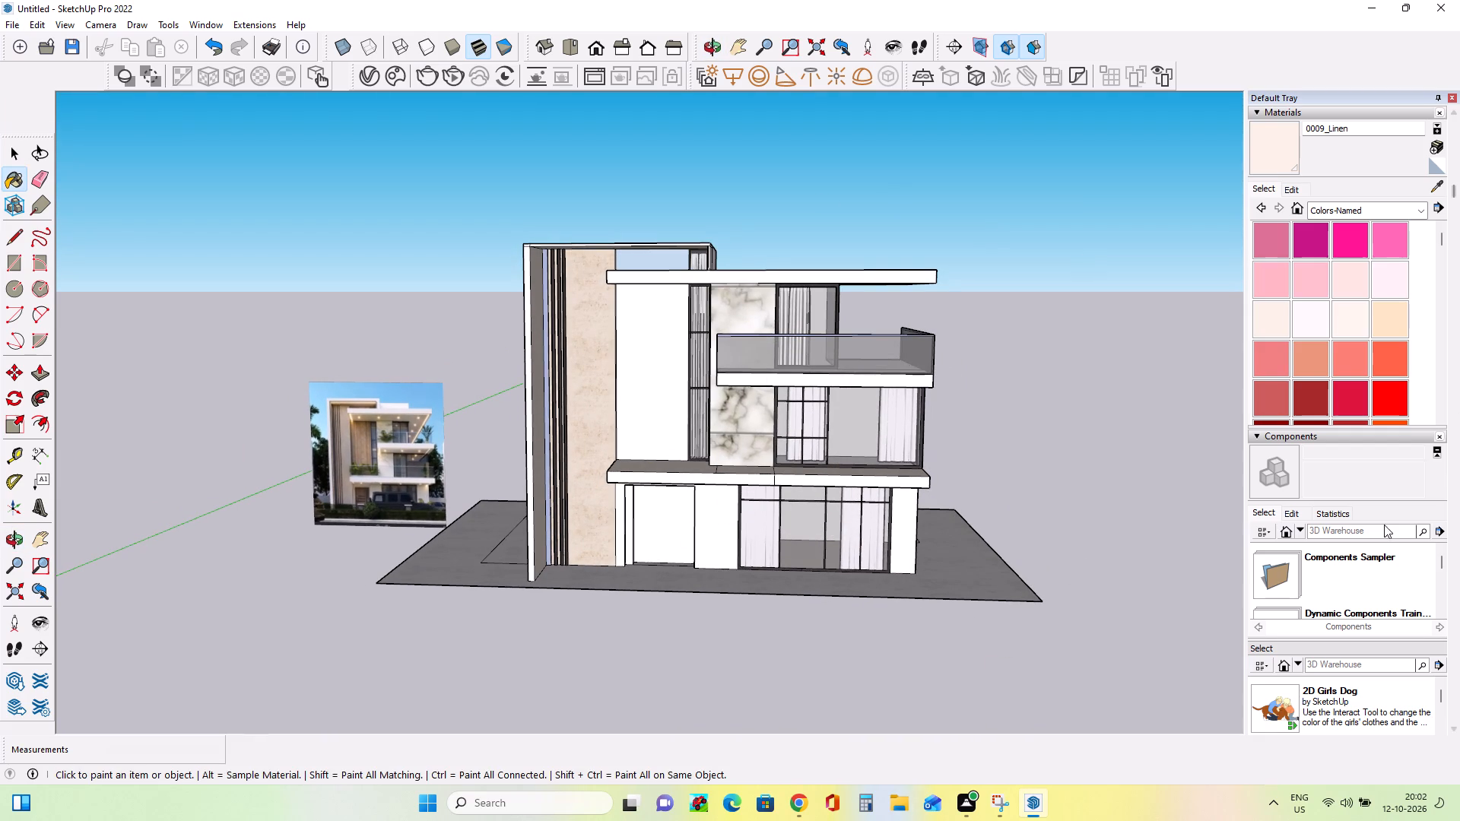
click(1357, 204)
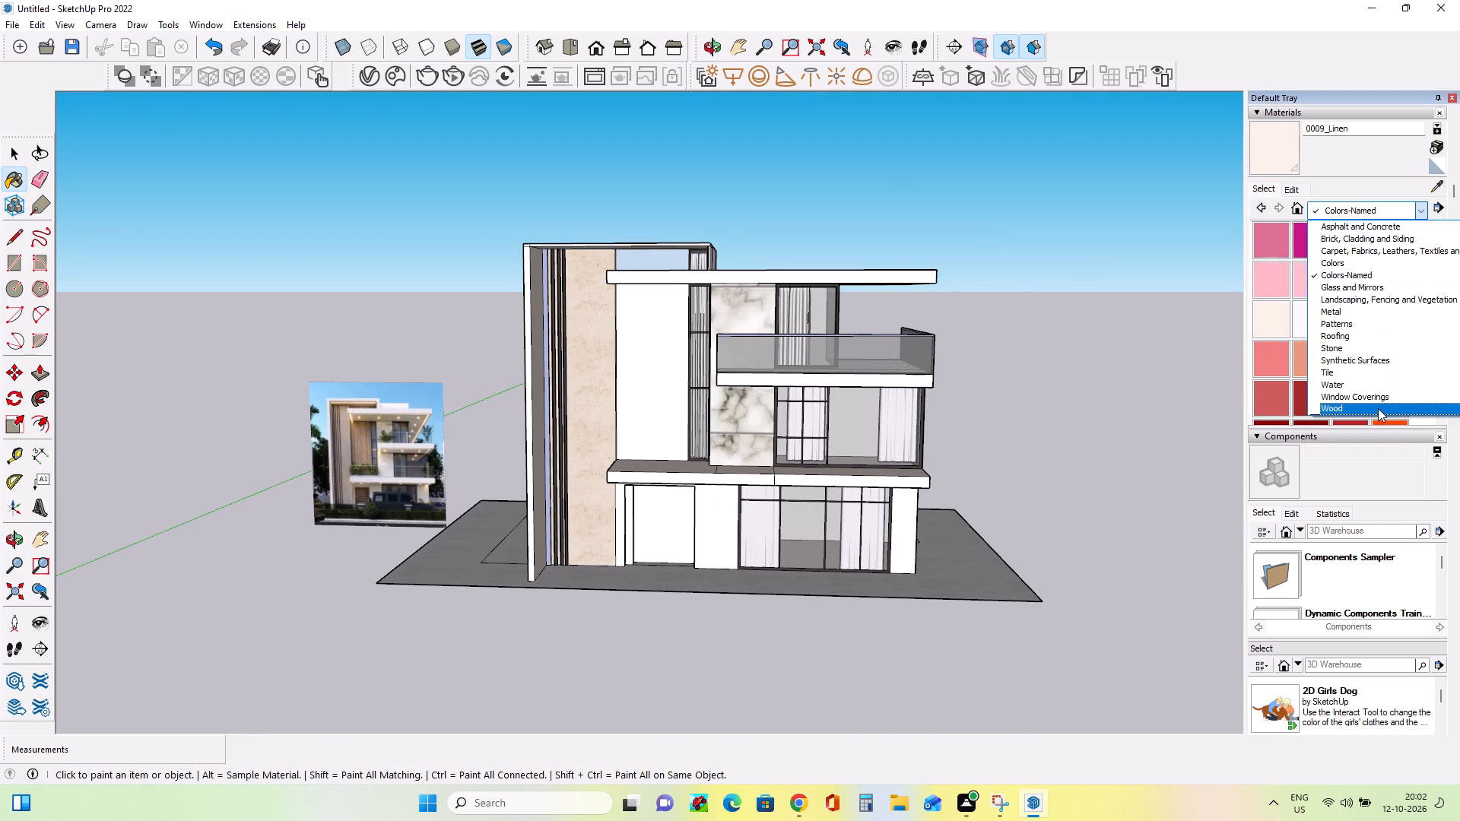
click(1378, 408)
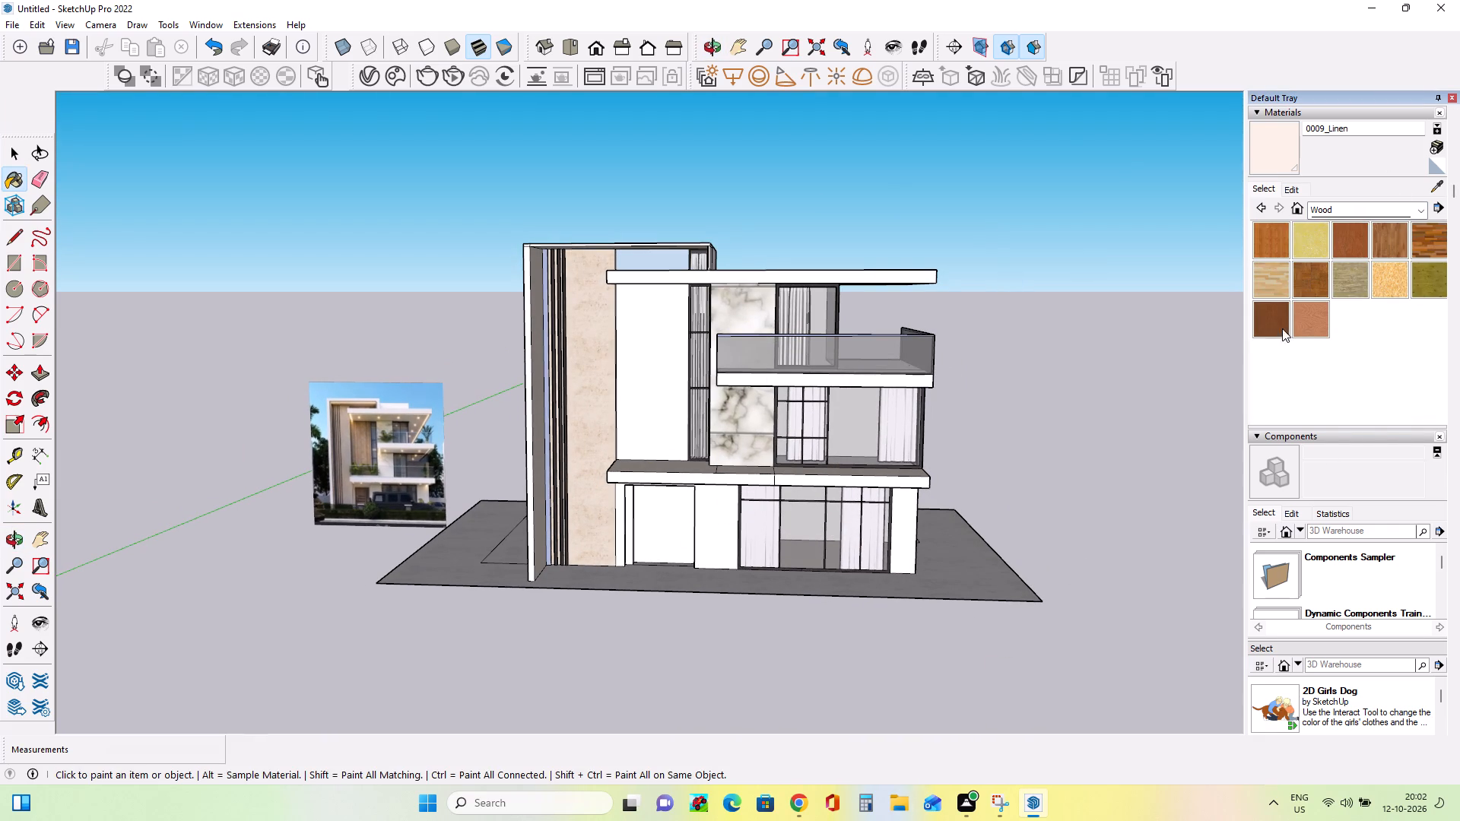
click(1260, 279)
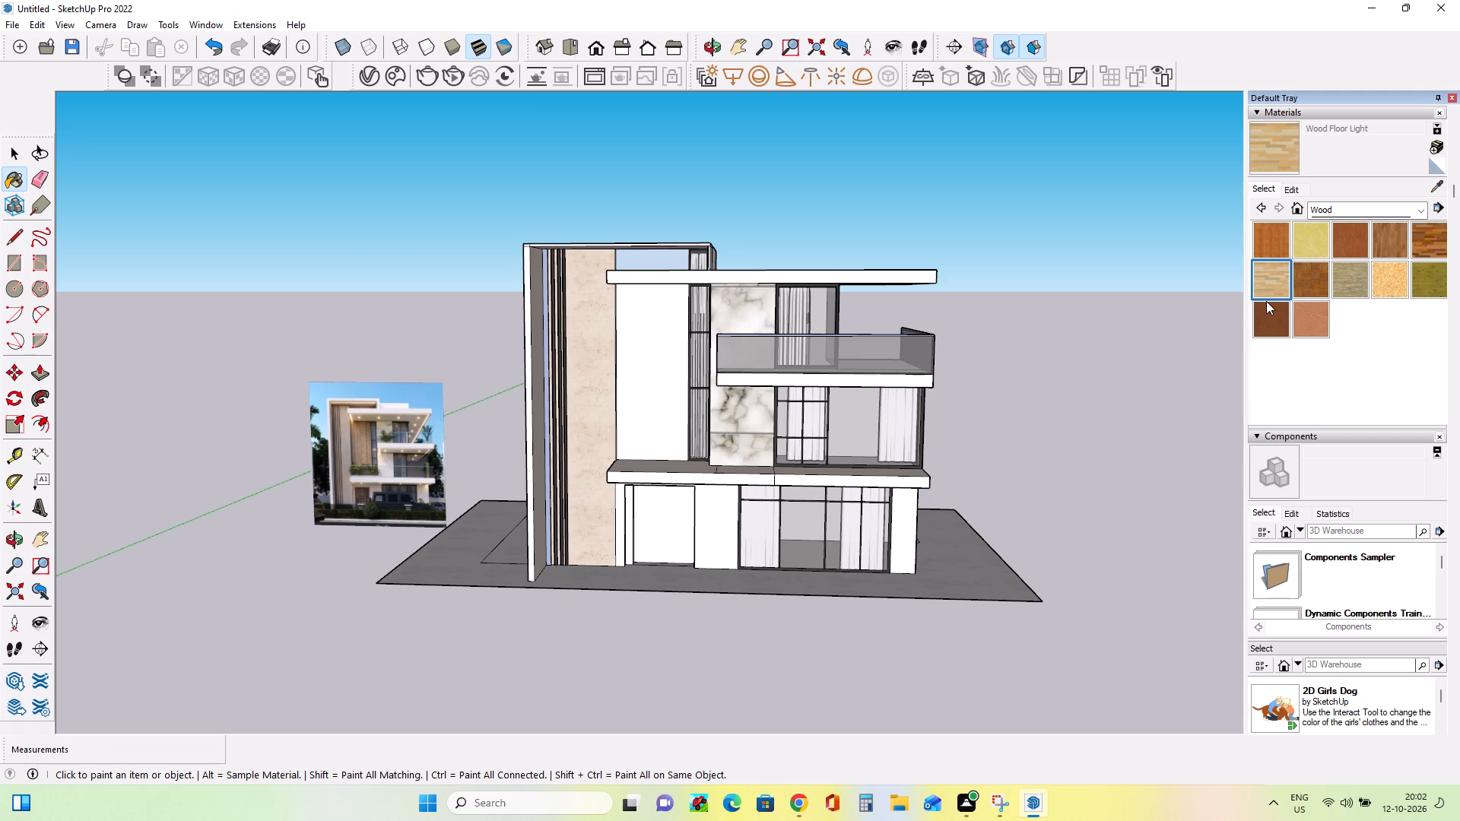
click(1391, 236)
click(636, 377)
click(649, 305)
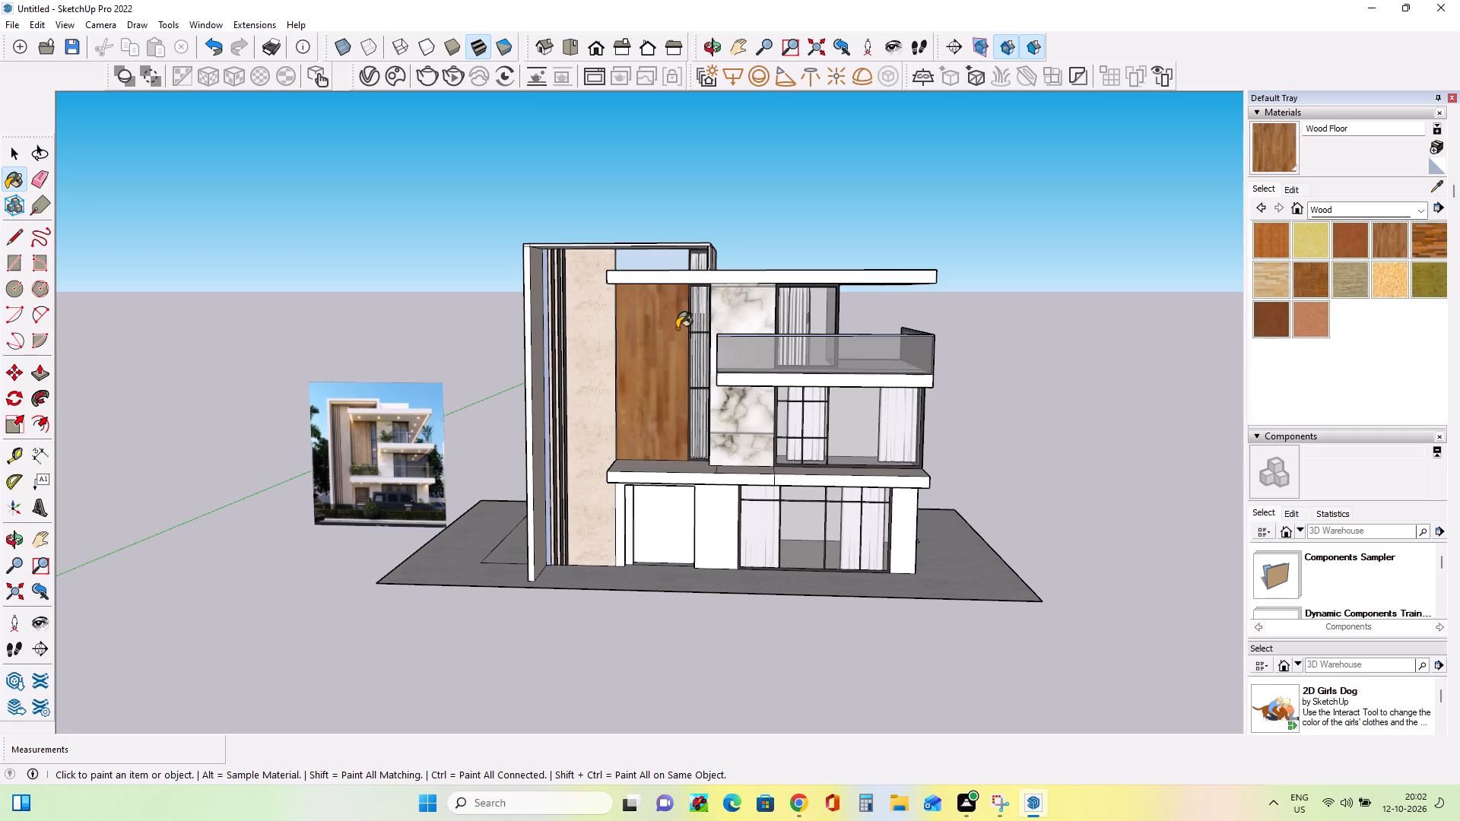
scroll(663, 287, up, 4)
click(652, 248)
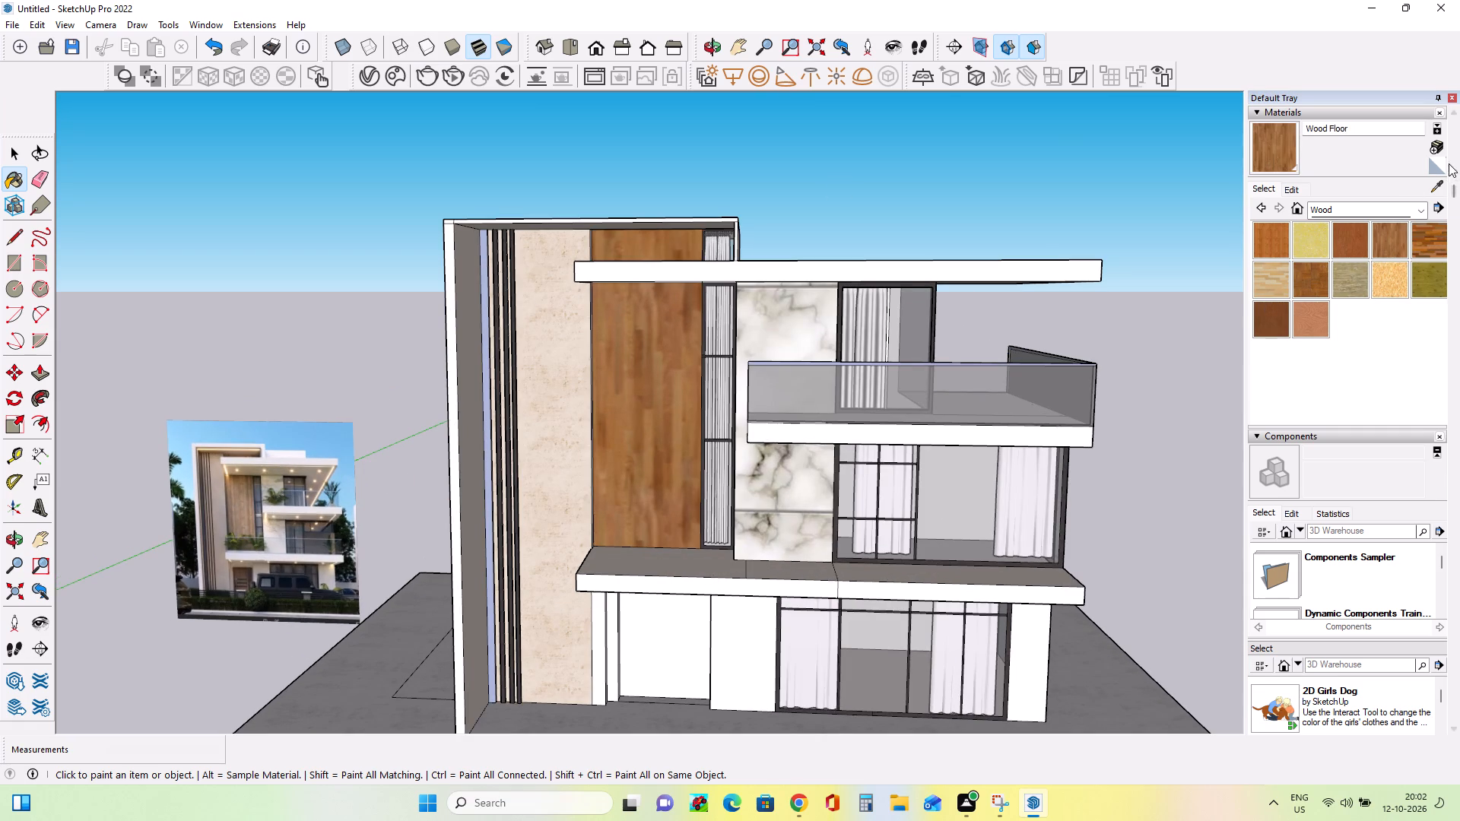
Create a pale yellowish-tan material from Wood Floor and paint both sections of the tall wall panel with it.
click(1436, 151)
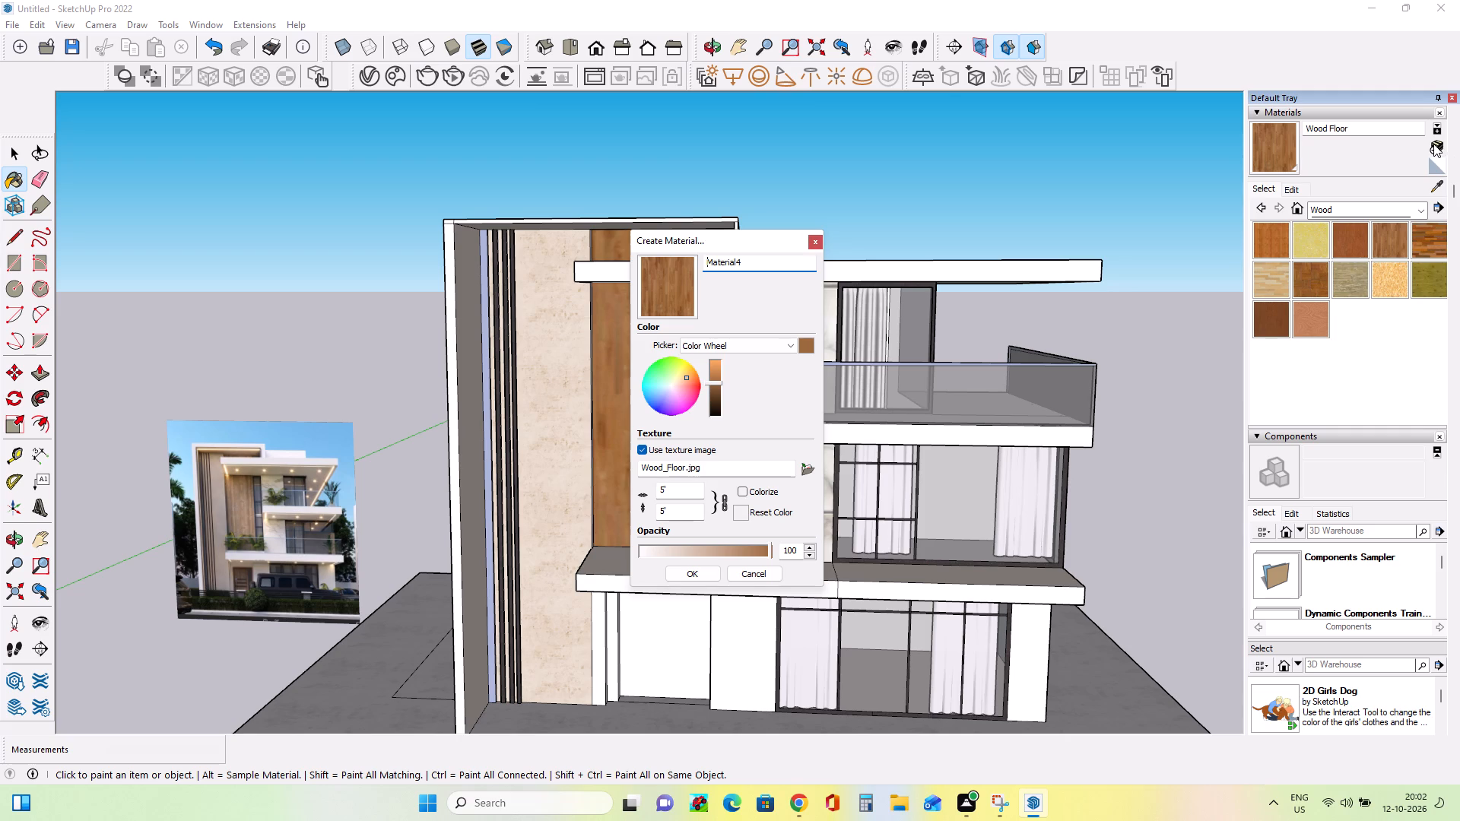
click(1433, 144)
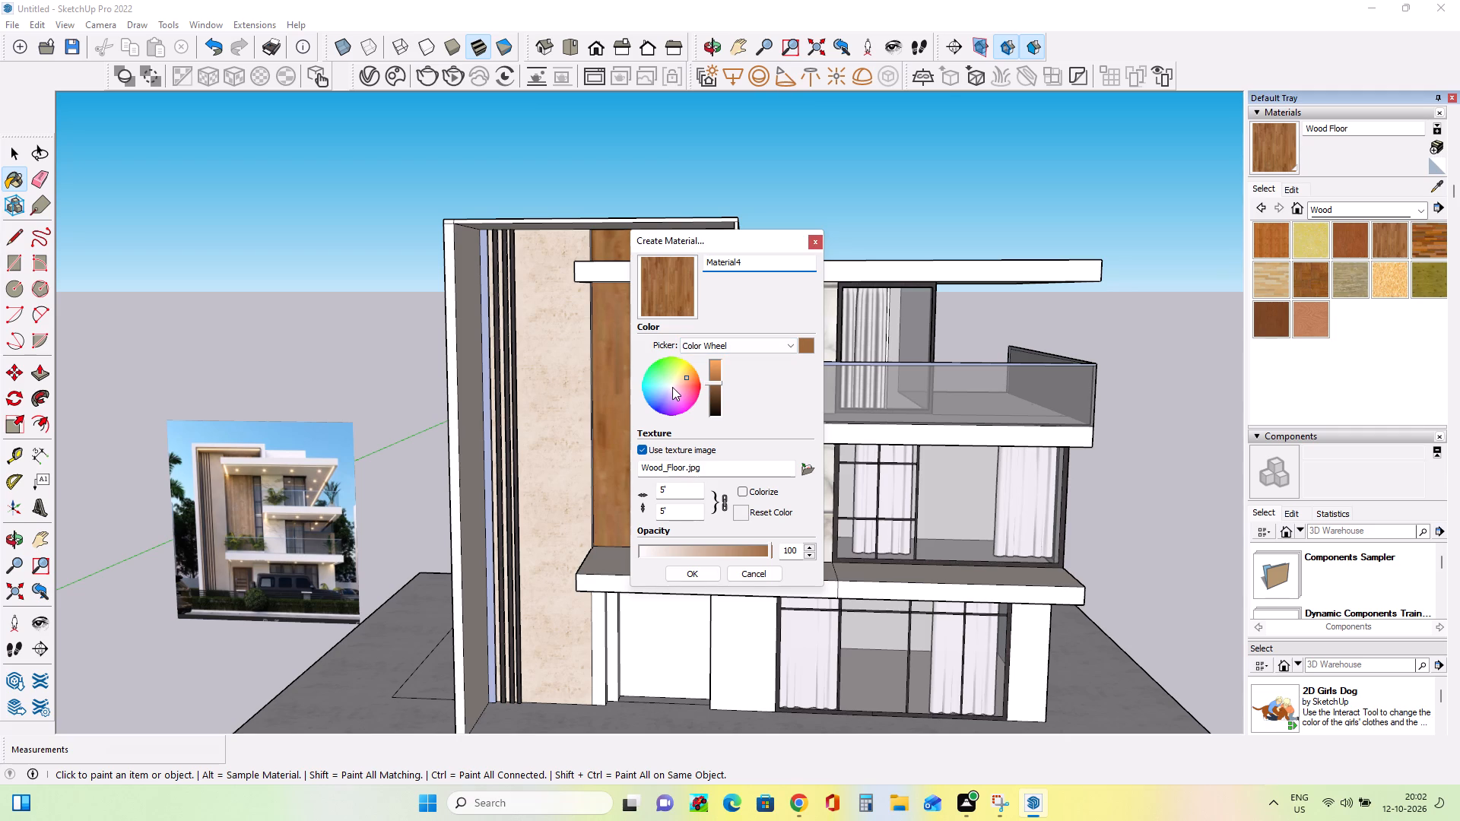
click(674, 383)
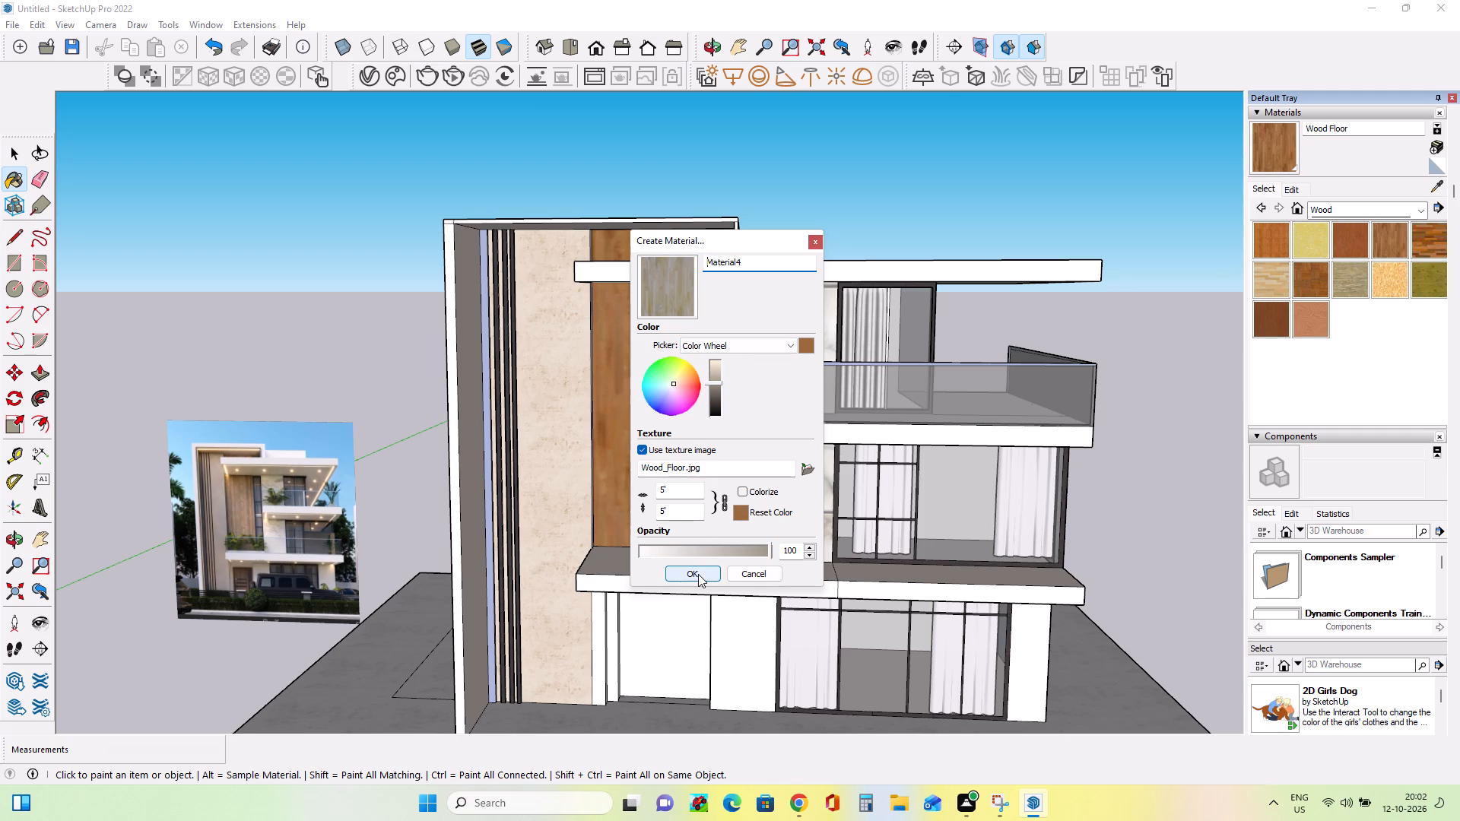
scroll(710, 382, up, 2)
scroll(714, 569, up, 2)
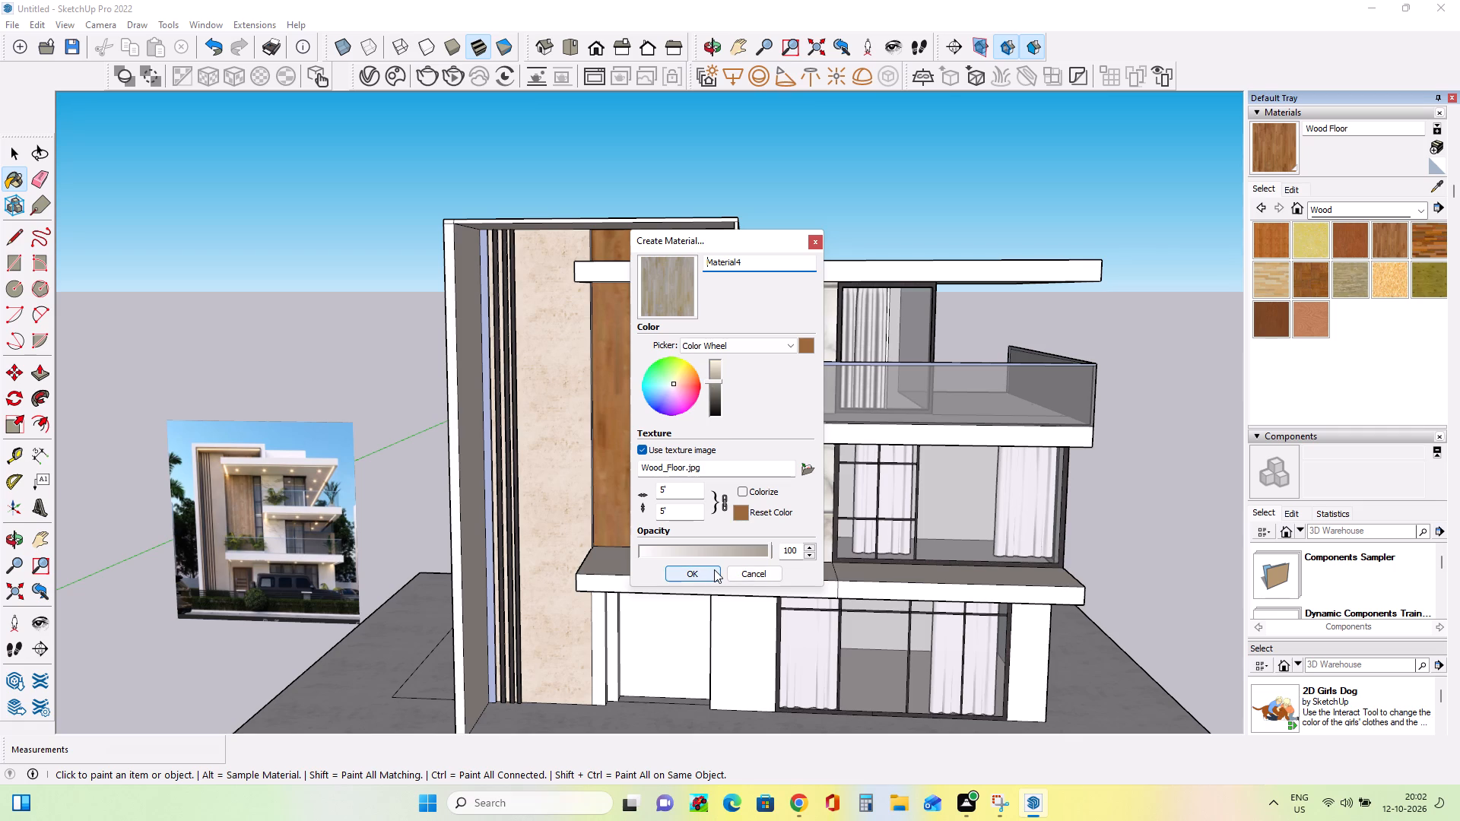
scroll(714, 569, up, 2)
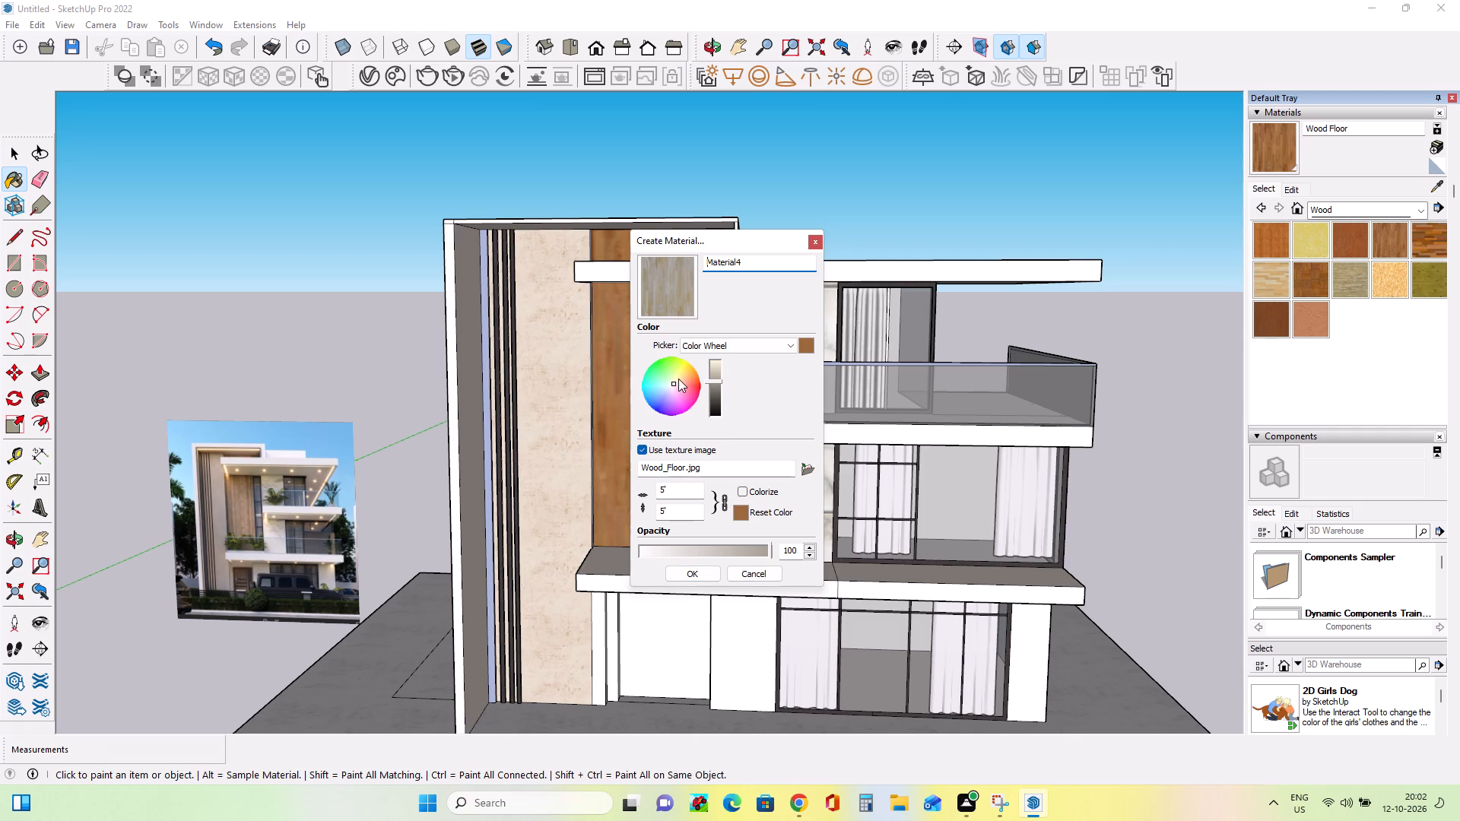
click(678, 378)
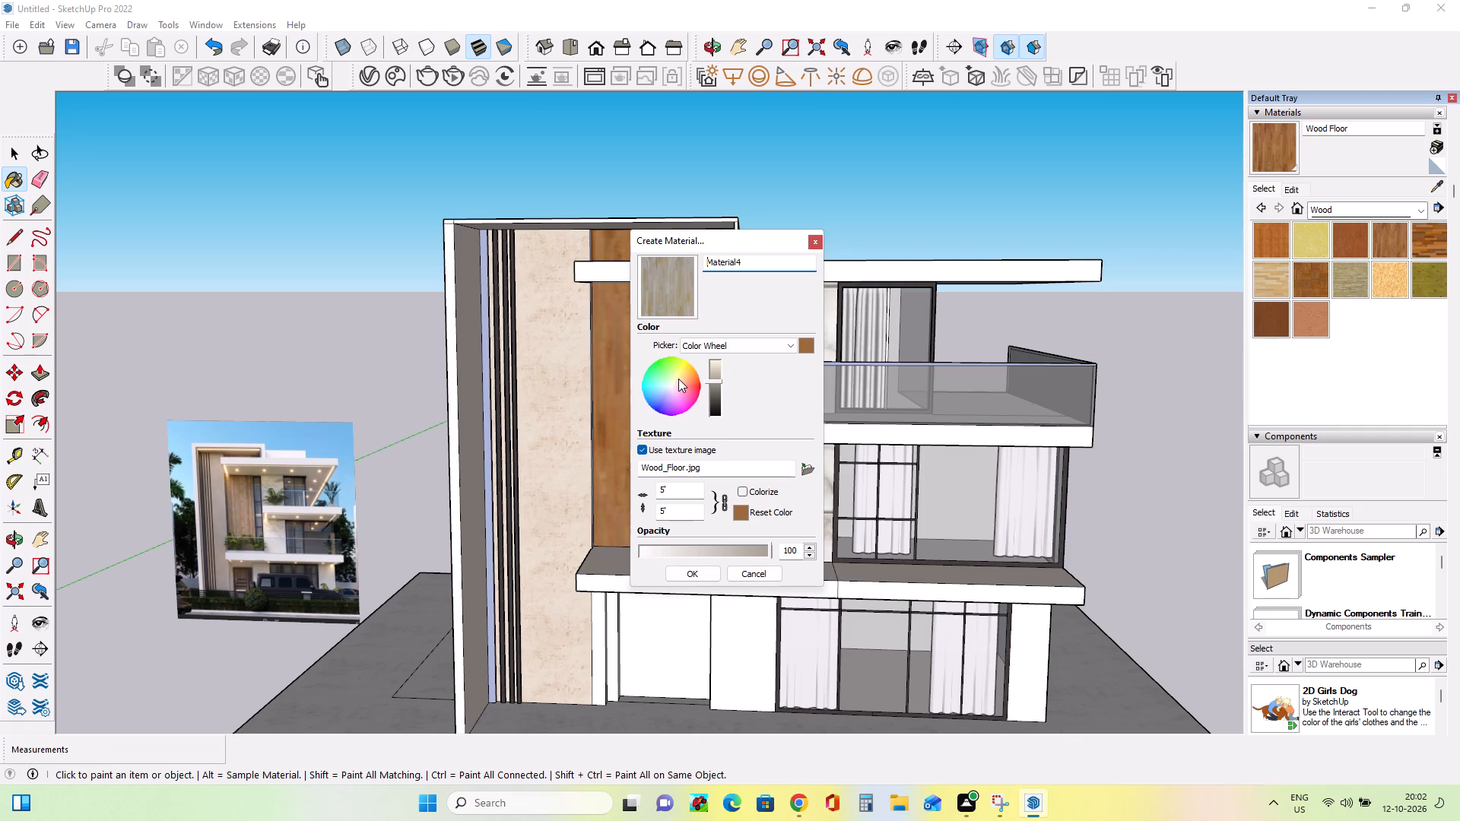
click(678, 380)
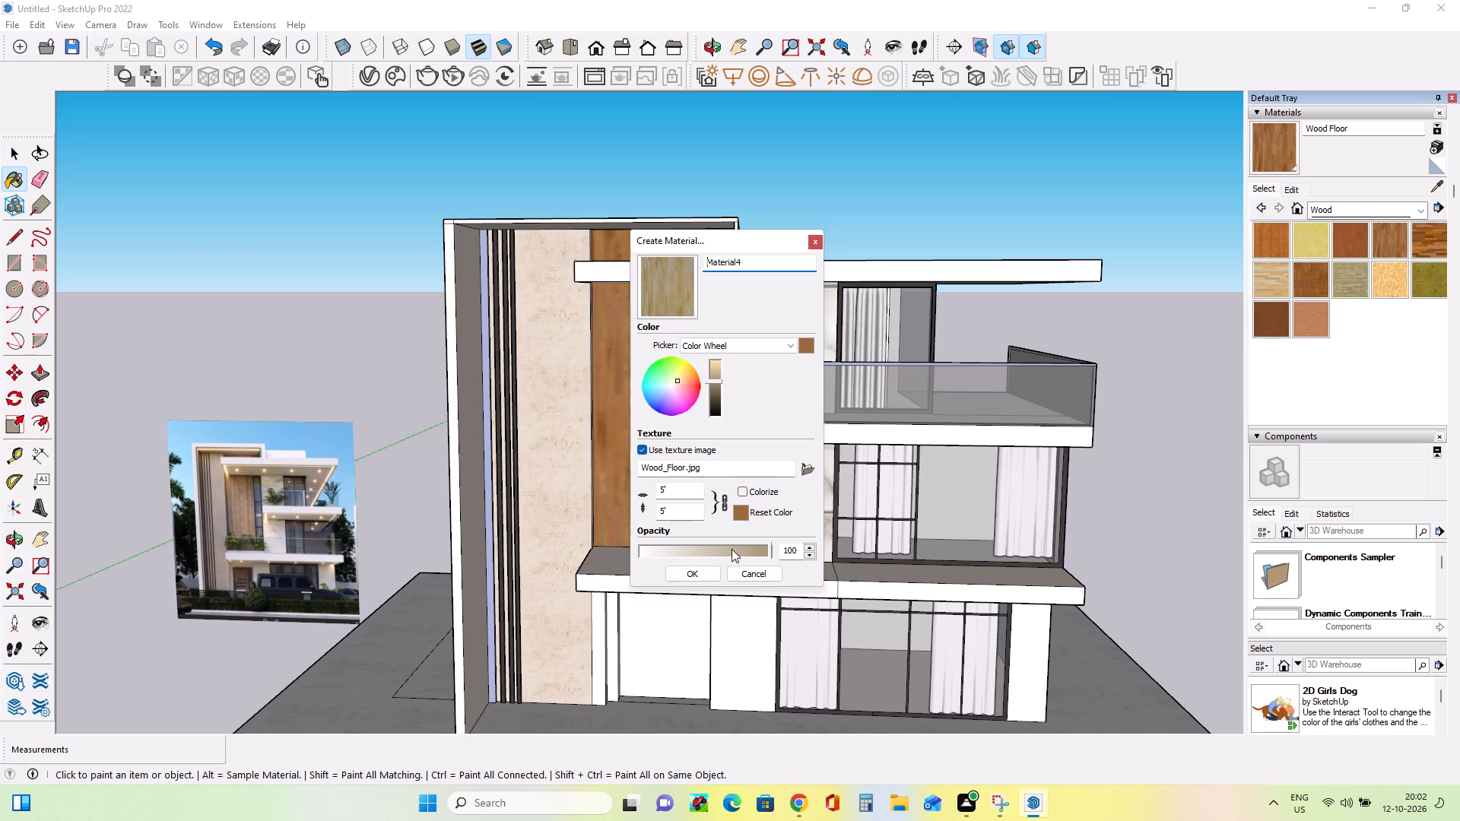
click(709, 579)
click(637, 492)
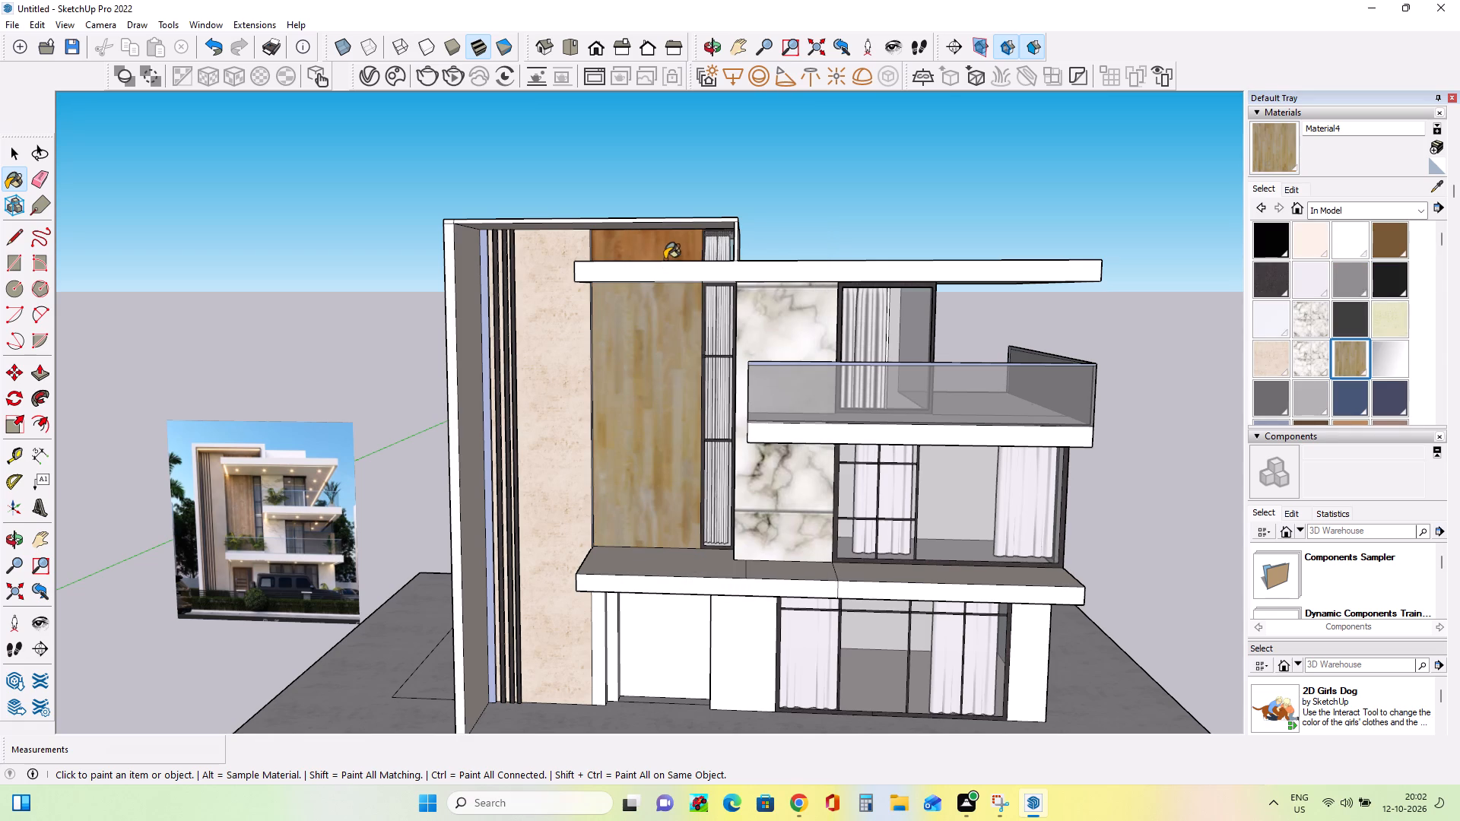
click(665, 259)
Create a slightly greyer brown variant of the tan wood material and repaint the tall panel section below the roof slab to match the reference.
middle_drag(697, 444, 722, 458)
scroll(189, 530, up, 8)
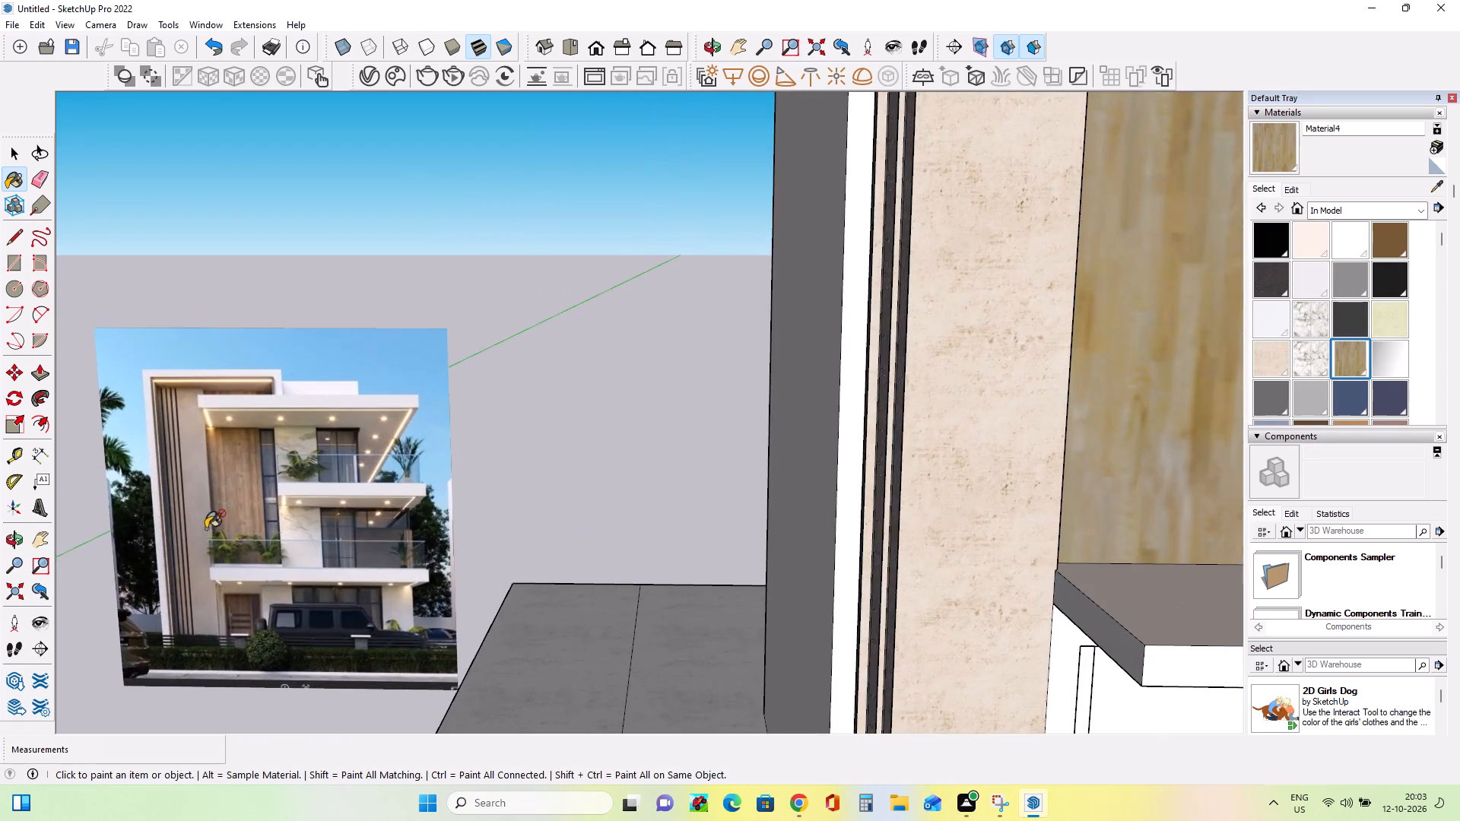
scroll(208, 528, up, 9)
scroll(241, 515, down, 8)
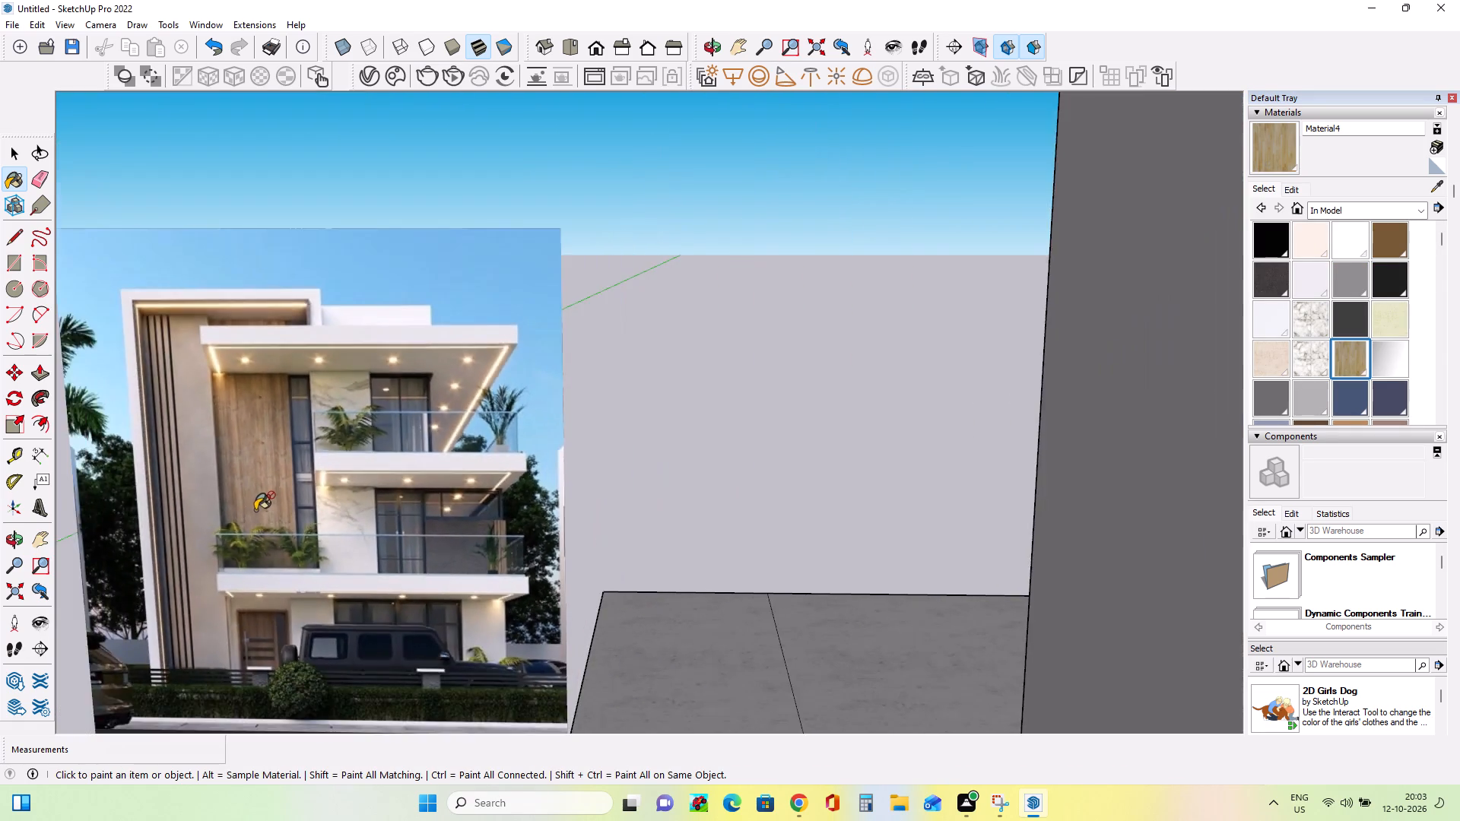
scroll(257, 509, down, 12)
middle_click(685, 521)
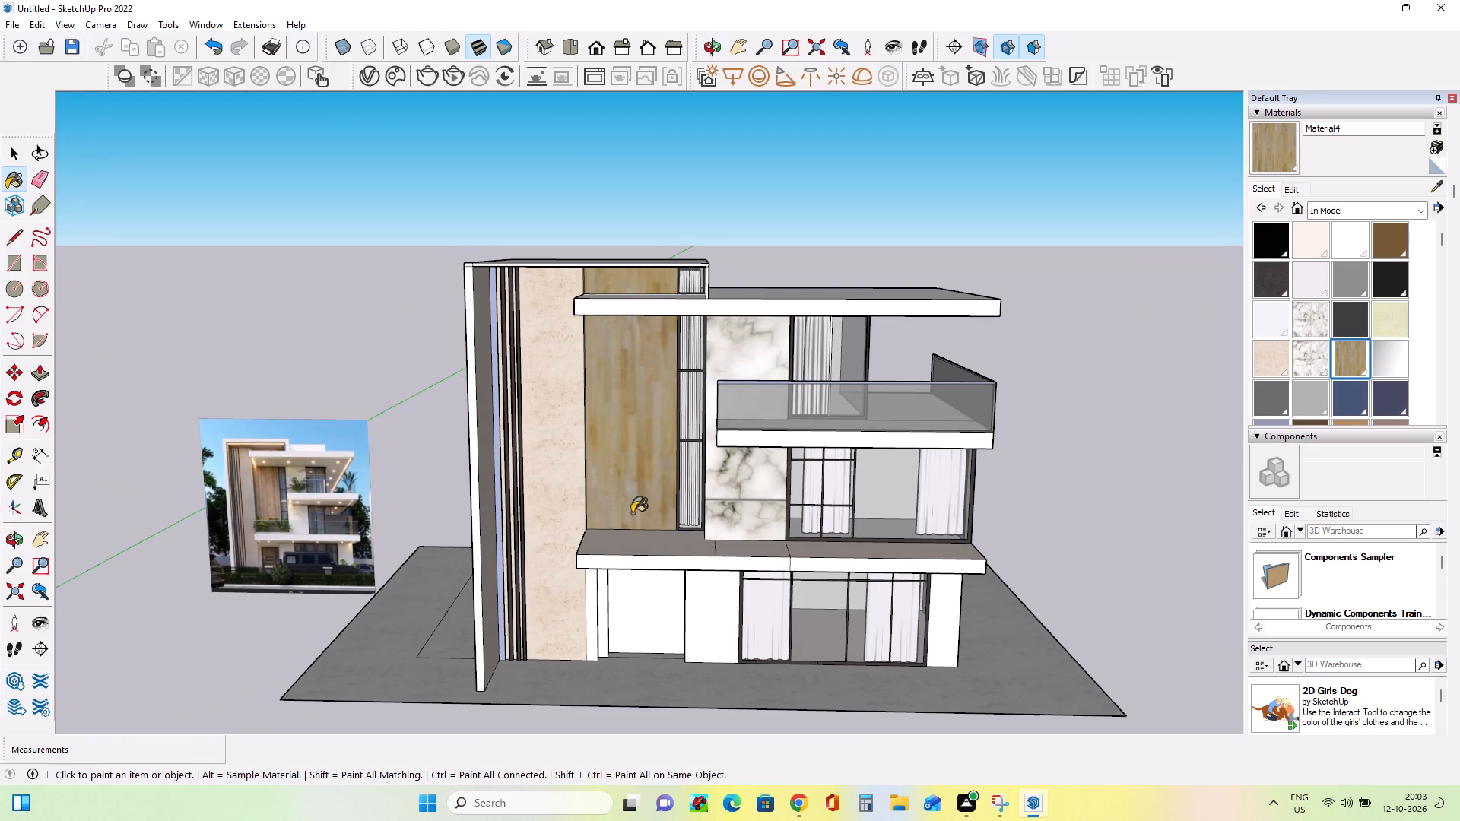
click(1438, 148)
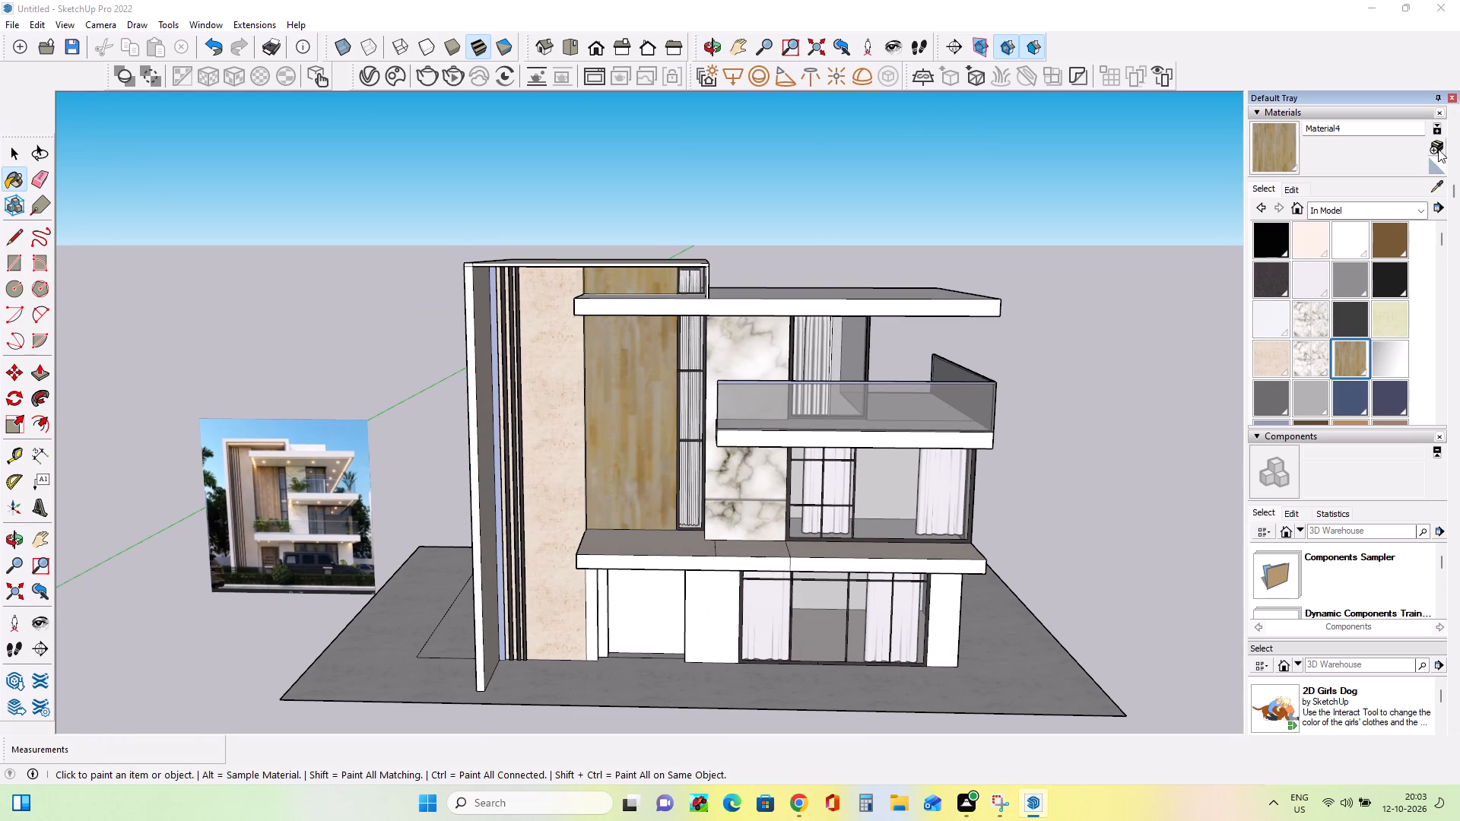
click(677, 382)
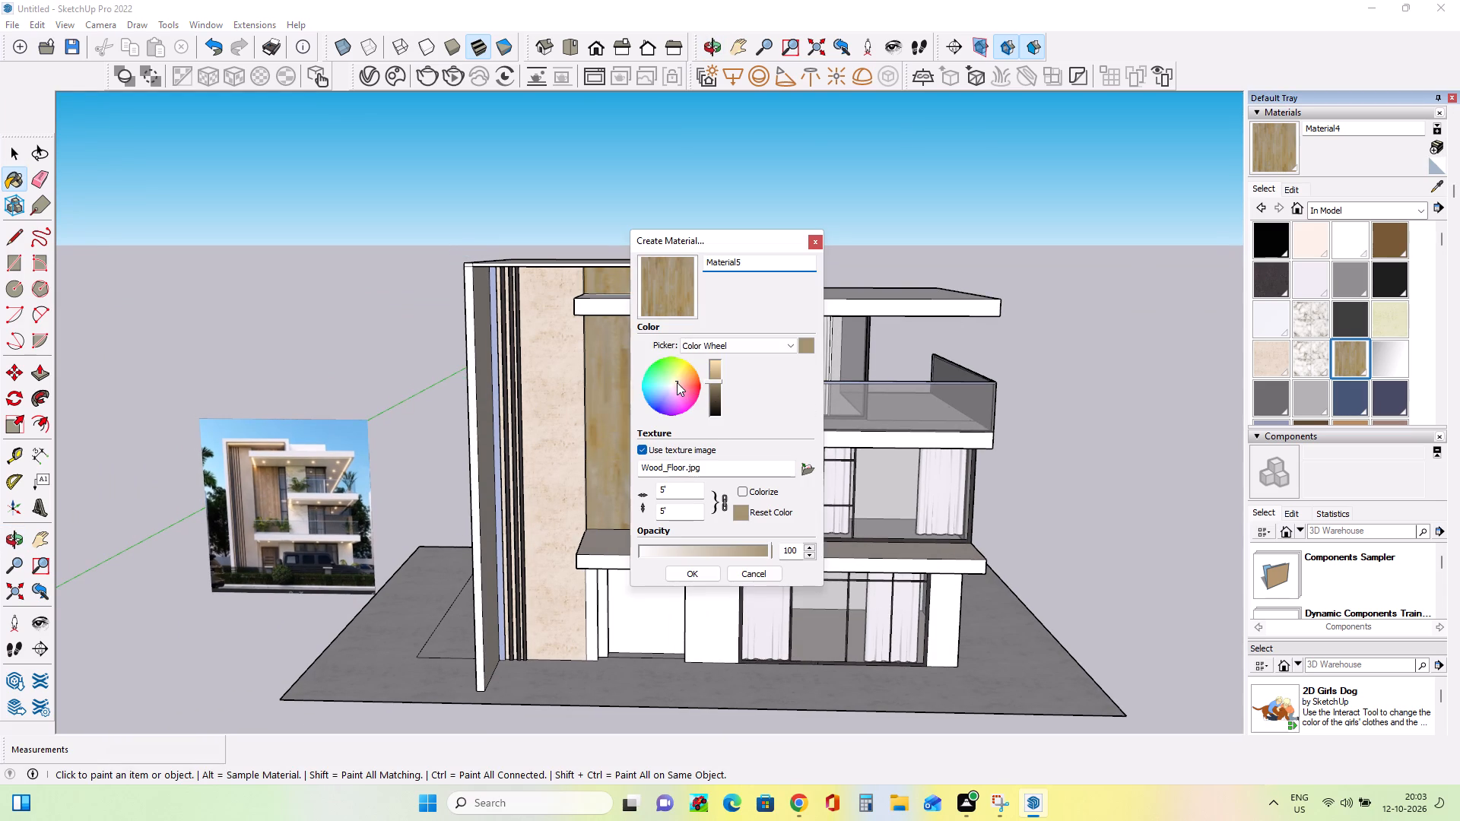
click(675, 388)
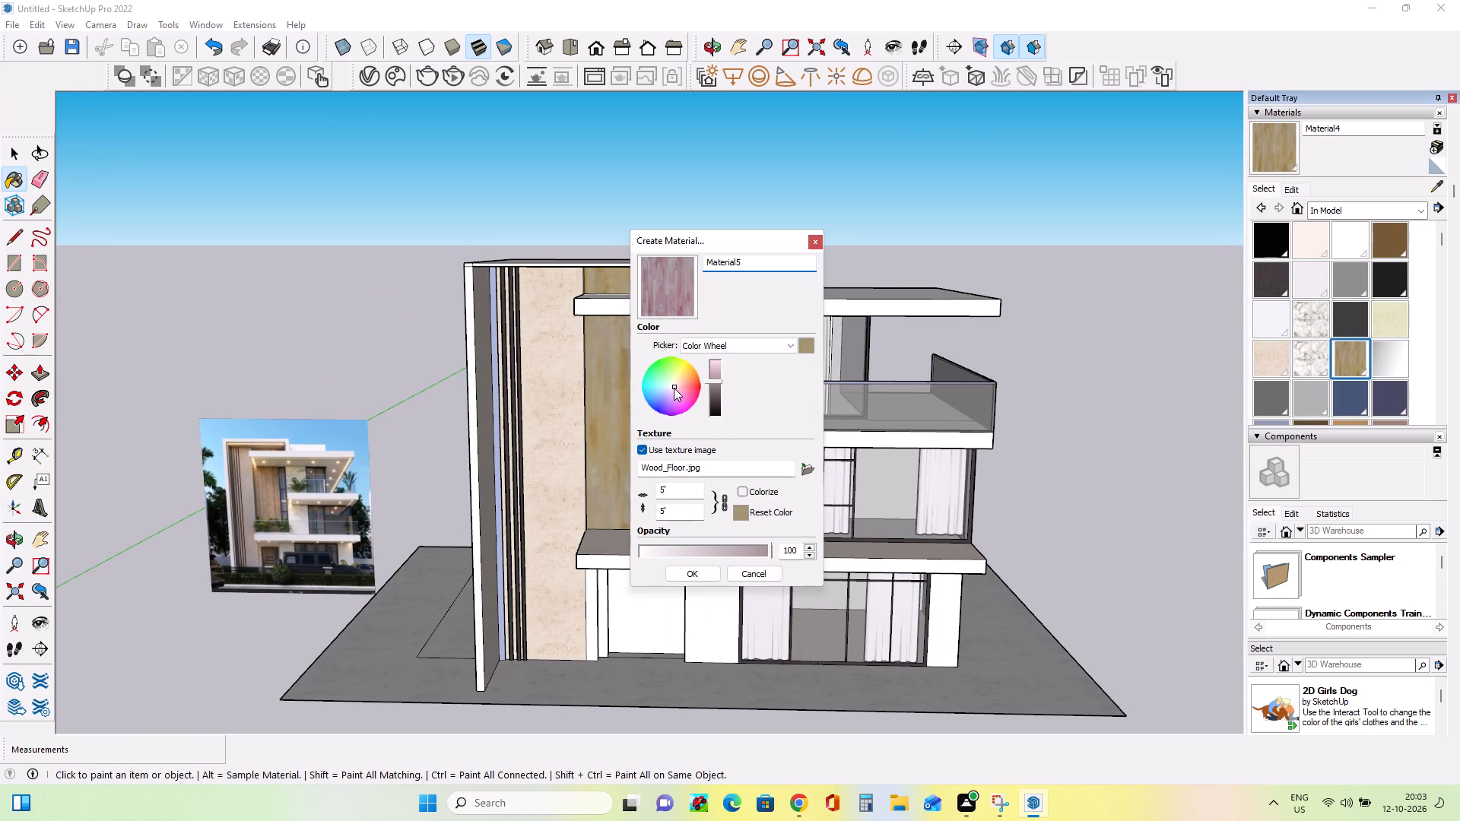
click(674, 384)
click(676, 382)
click(705, 569)
click(628, 480)
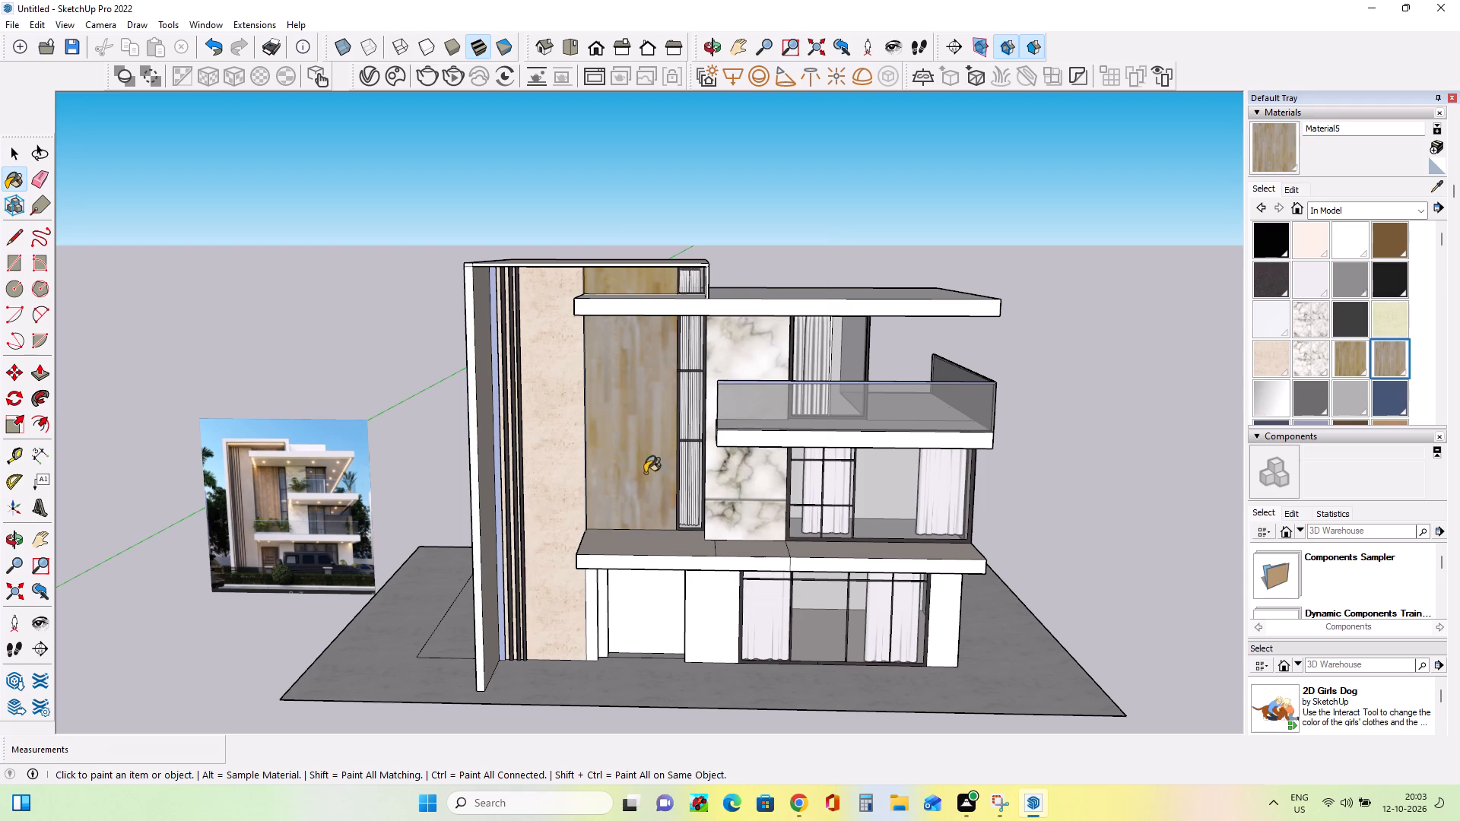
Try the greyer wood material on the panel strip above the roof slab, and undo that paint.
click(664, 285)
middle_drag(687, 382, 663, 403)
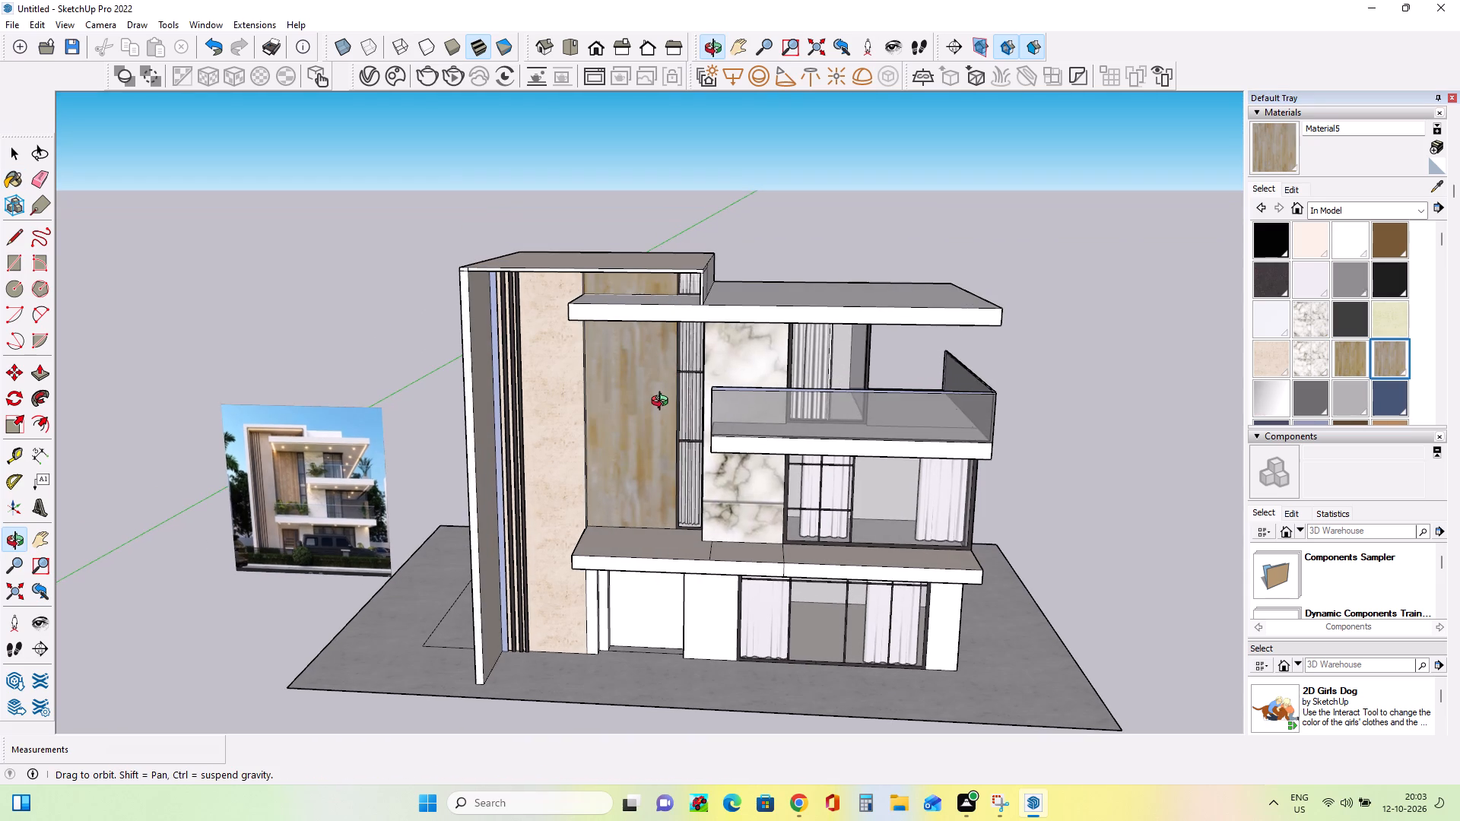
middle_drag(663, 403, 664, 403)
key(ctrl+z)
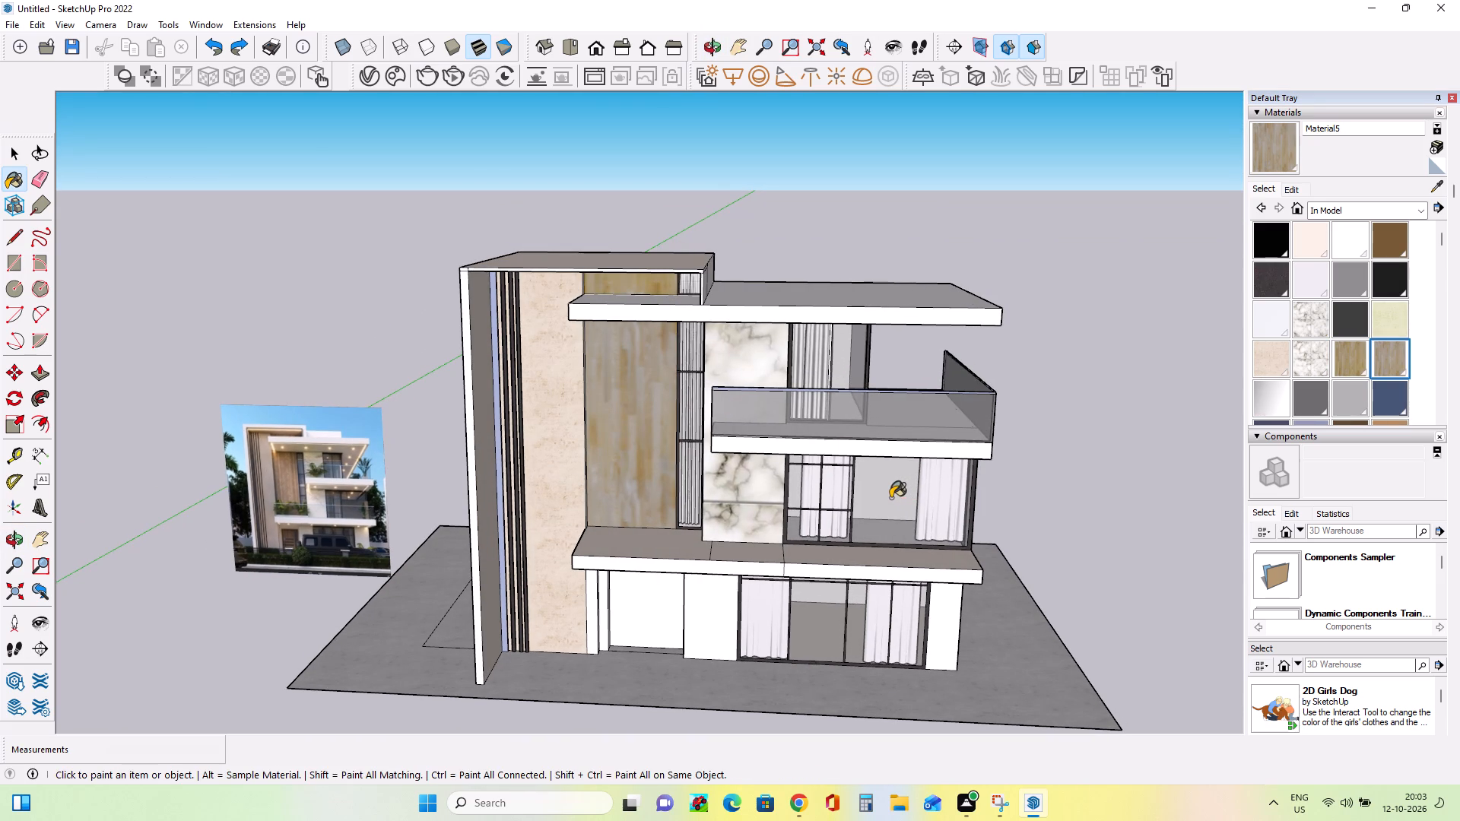
Compare the facade with the reference image, examining its wood cladding, balconies and ground-floor entrance.
middle_drag(667, 506, 789, 453)
middle_drag(619, 506, 548, 502)
middle_drag(696, 512, 705, 498)
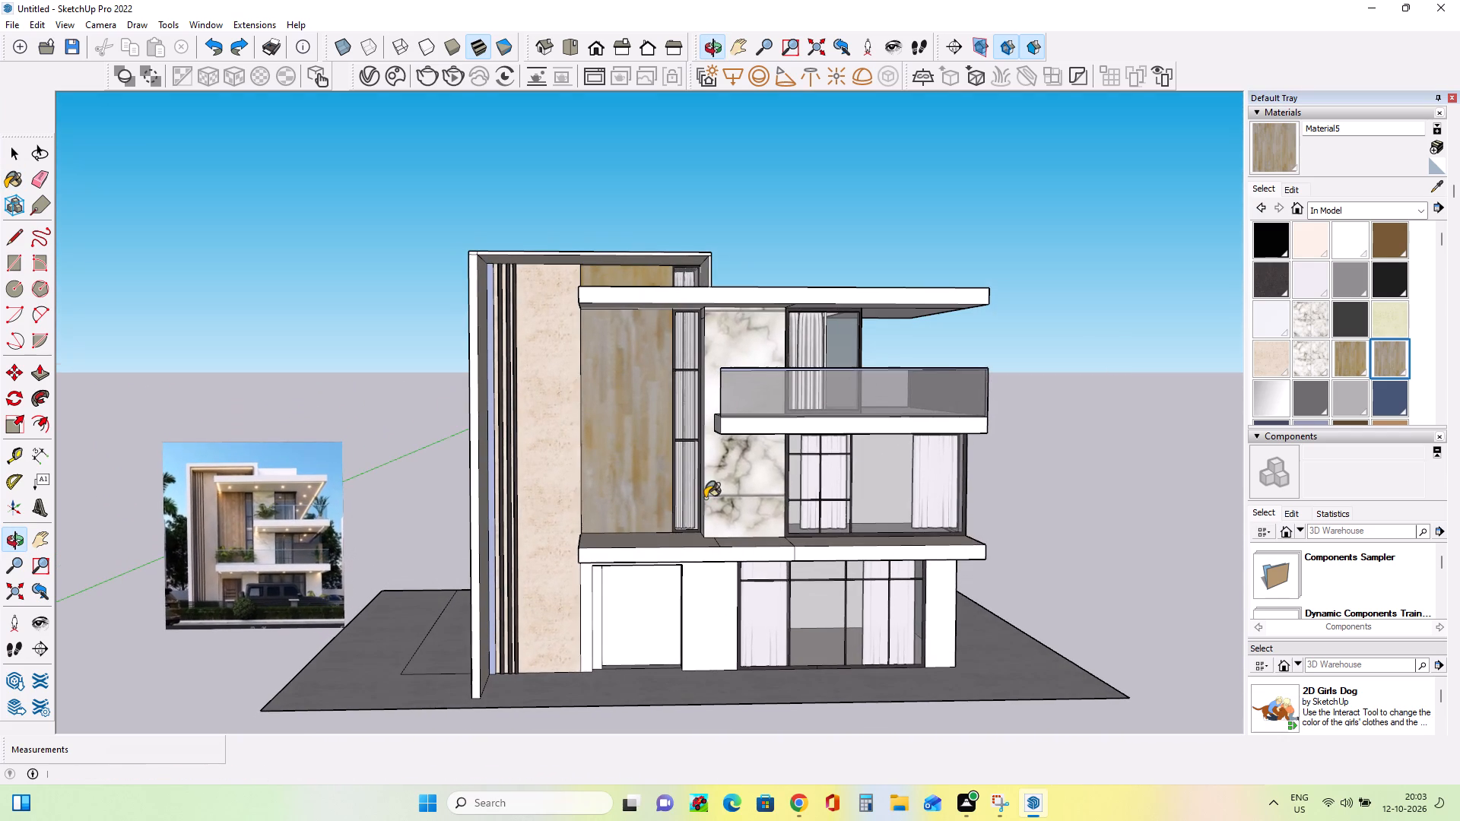
middle_drag(557, 487, 547, 481)
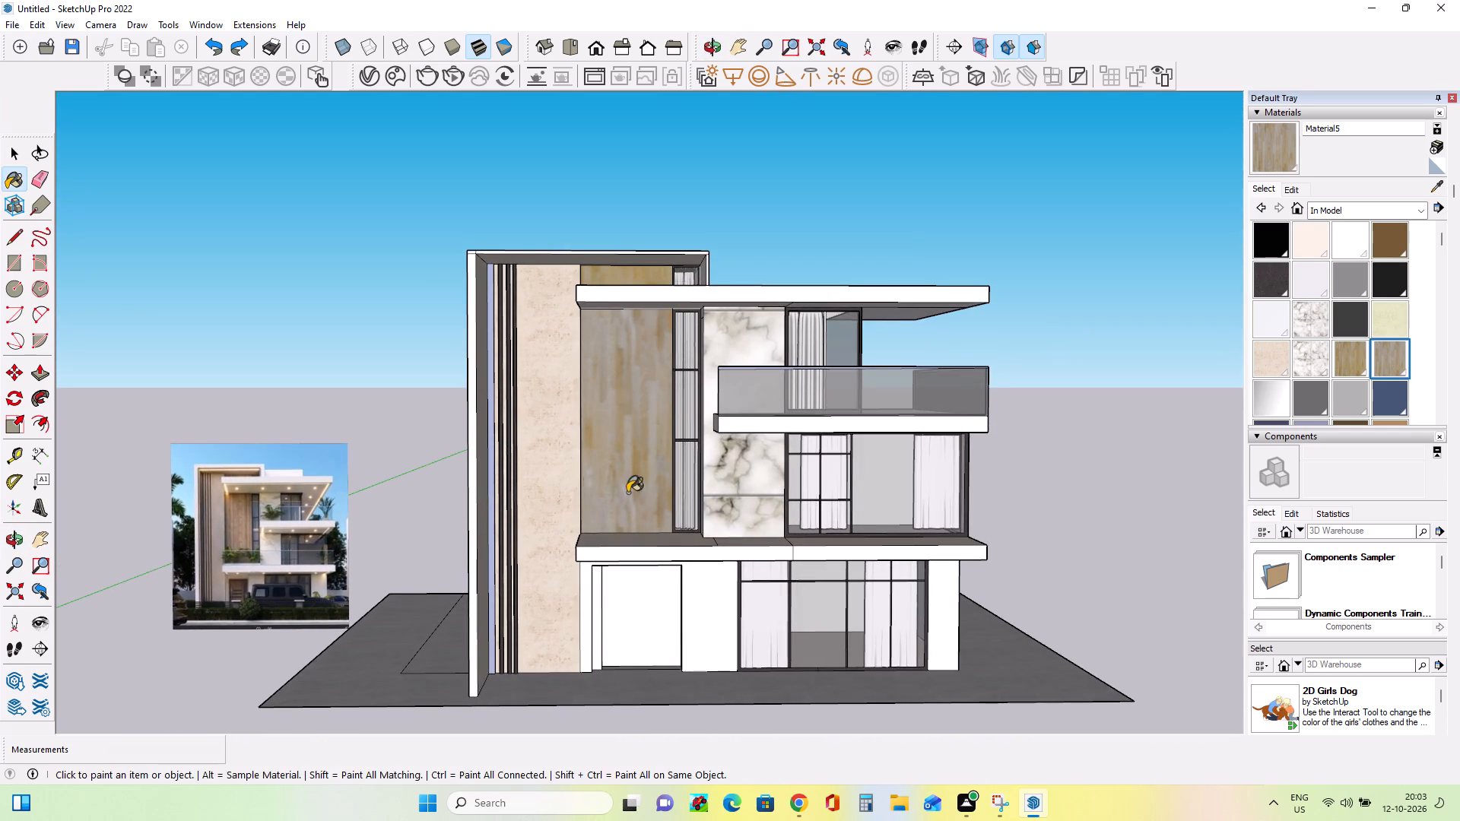
middle_drag(659, 507, 663, 497)
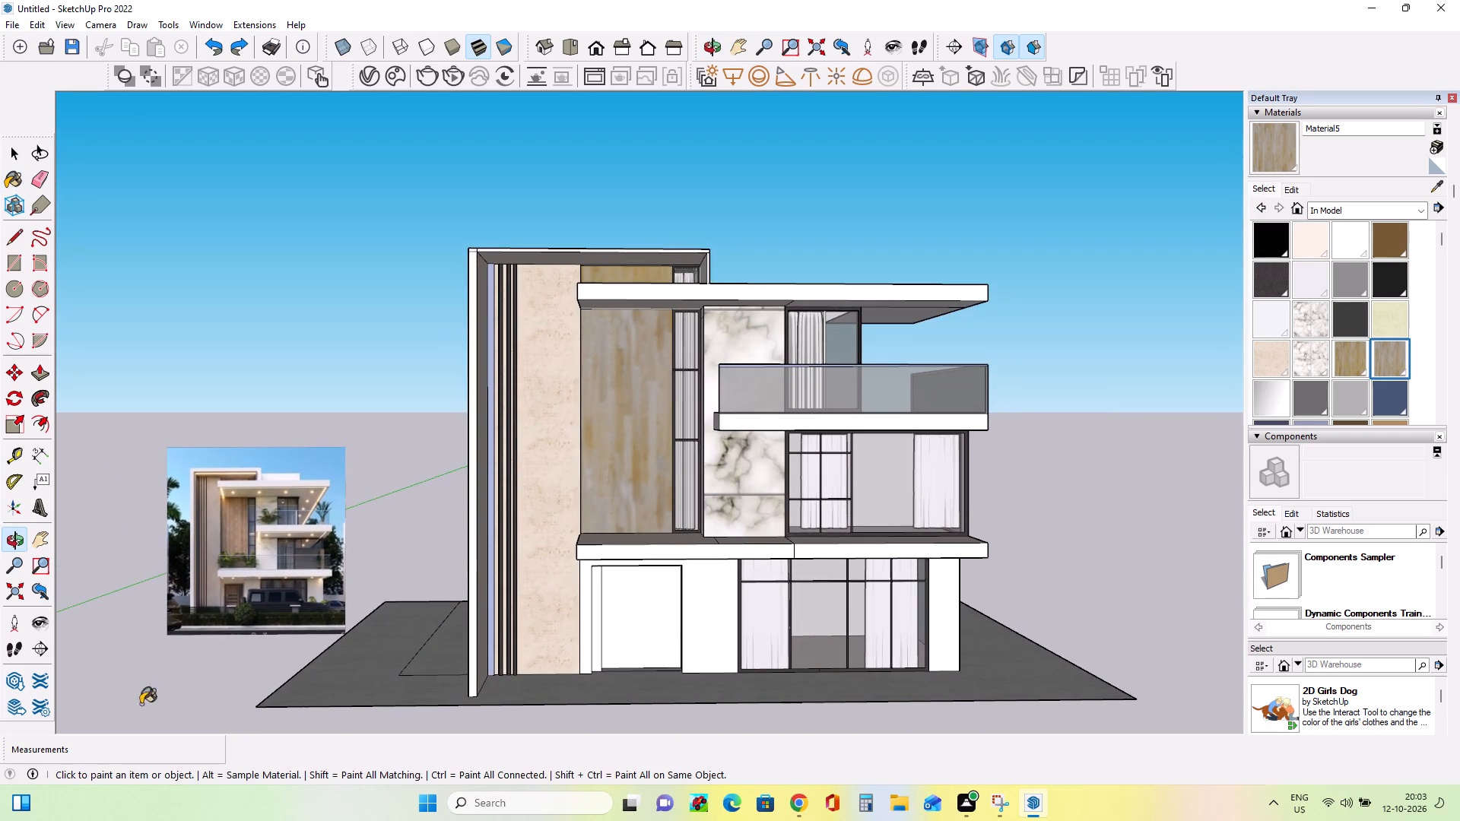
scroll(236, 606, up, 12)
scroll(343, 616, down, 4)
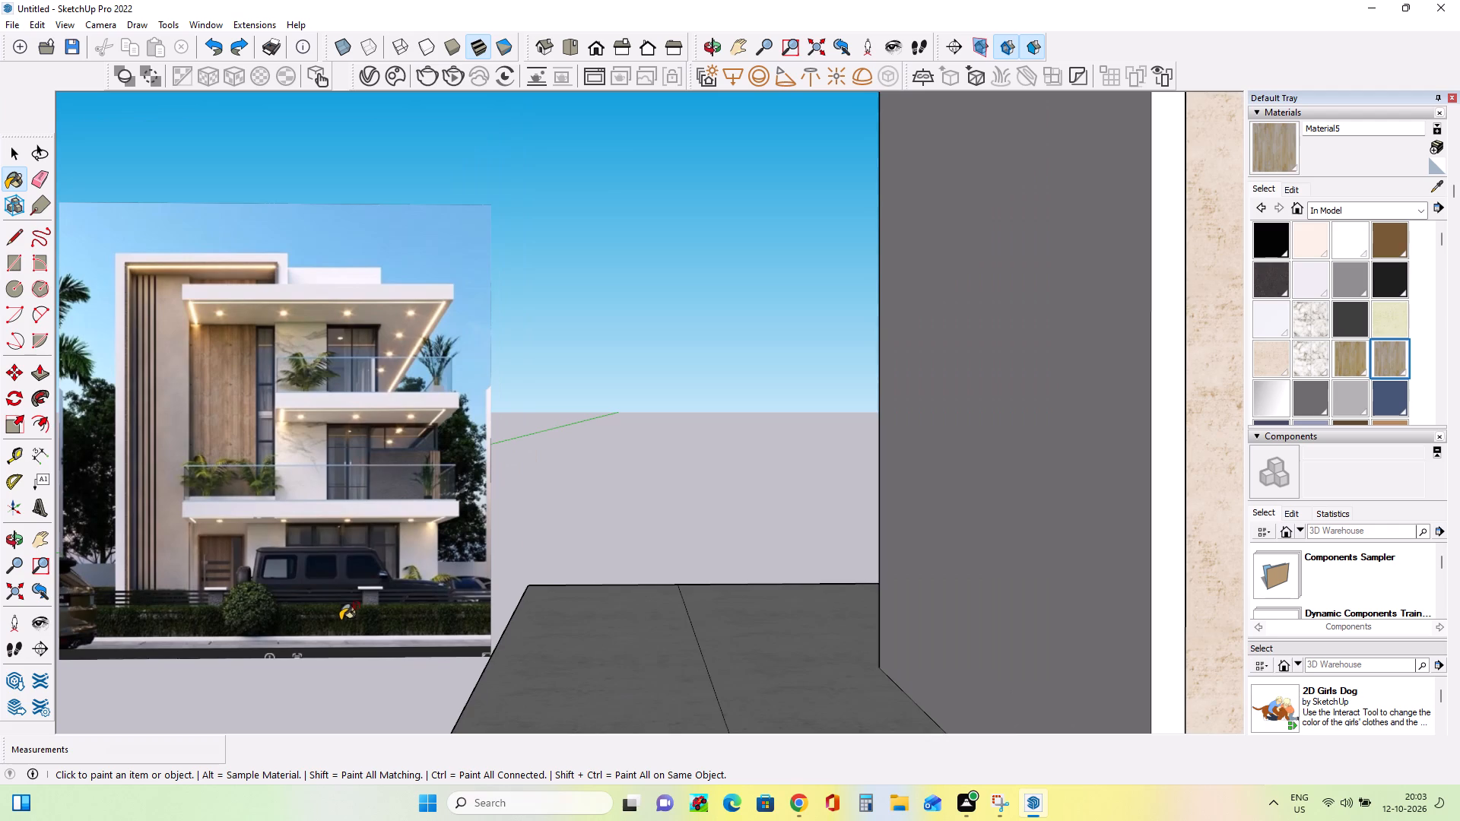
scroll(208, 667, up, 6)
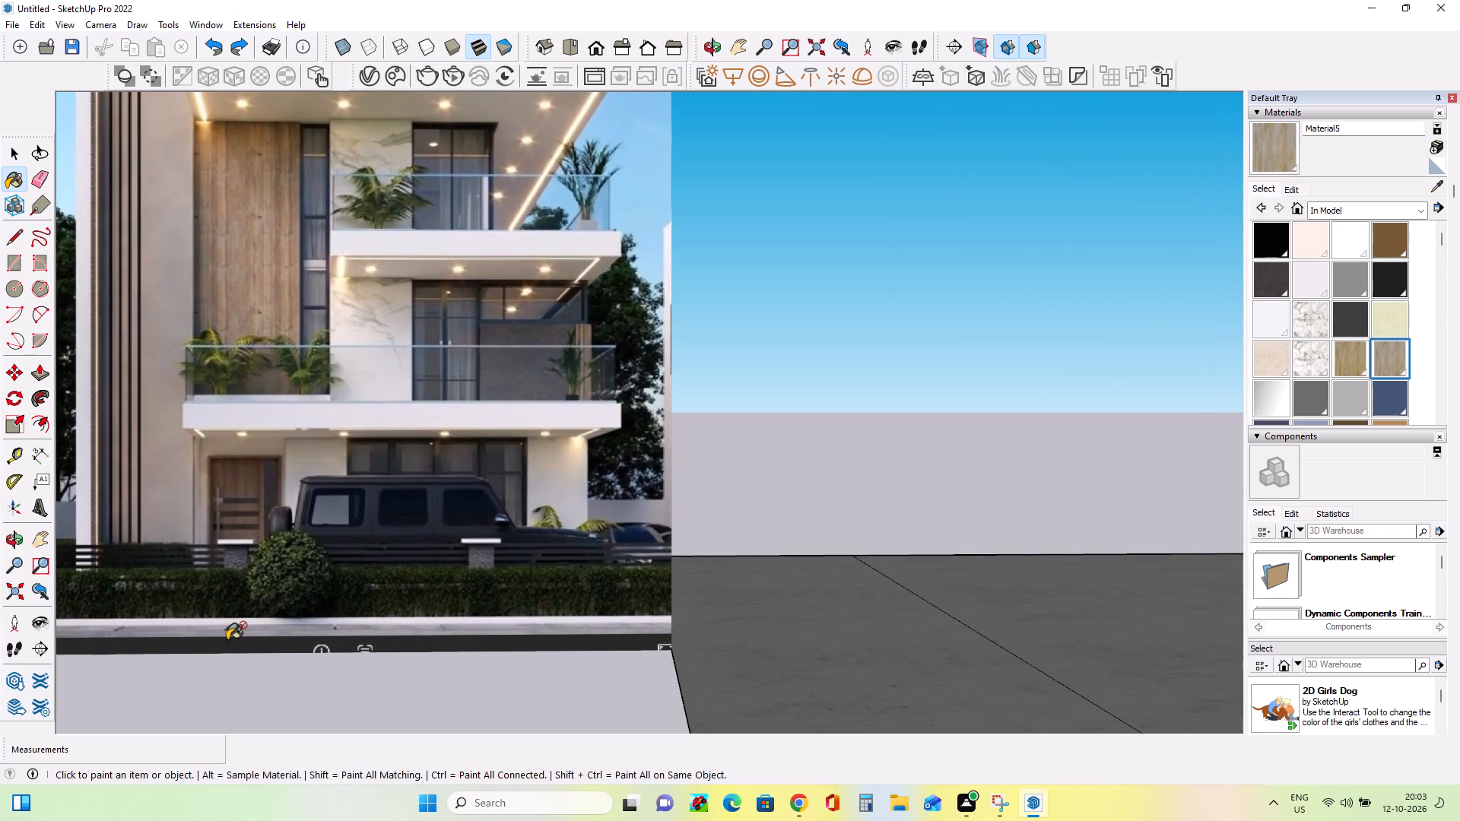
scroll(229, 639, down, 9)
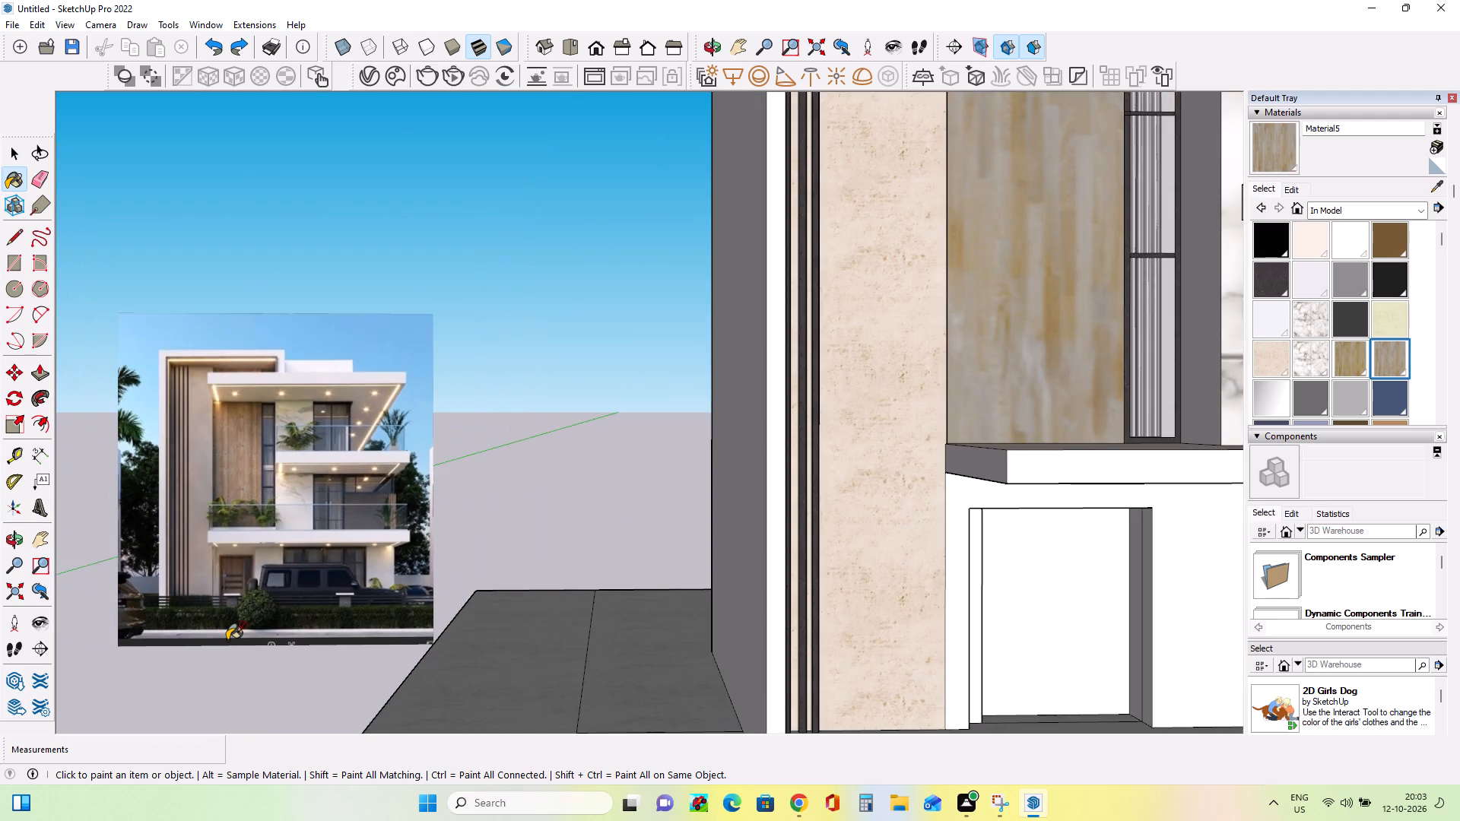
scroll(229, 639, down, 11)
middle_drag(500, 693, 513, 731)
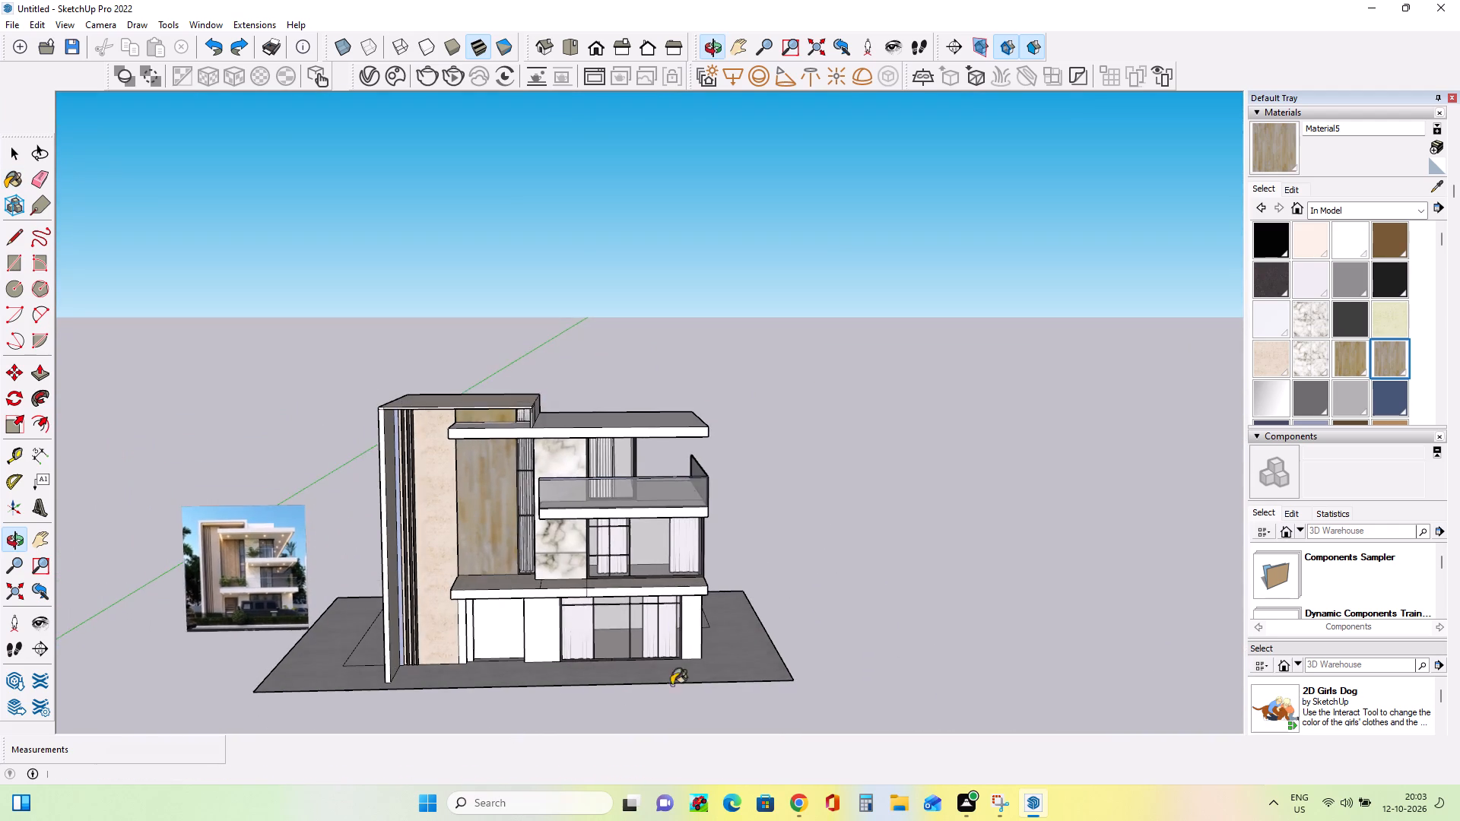
Erase the leftover rectangle lines on the ground slab beside the house's balcony-side wall.
scroll(690, 686, up, 7)
middle_drag(763, 664, 638, 707)
scroll(757, 669, up, 1)
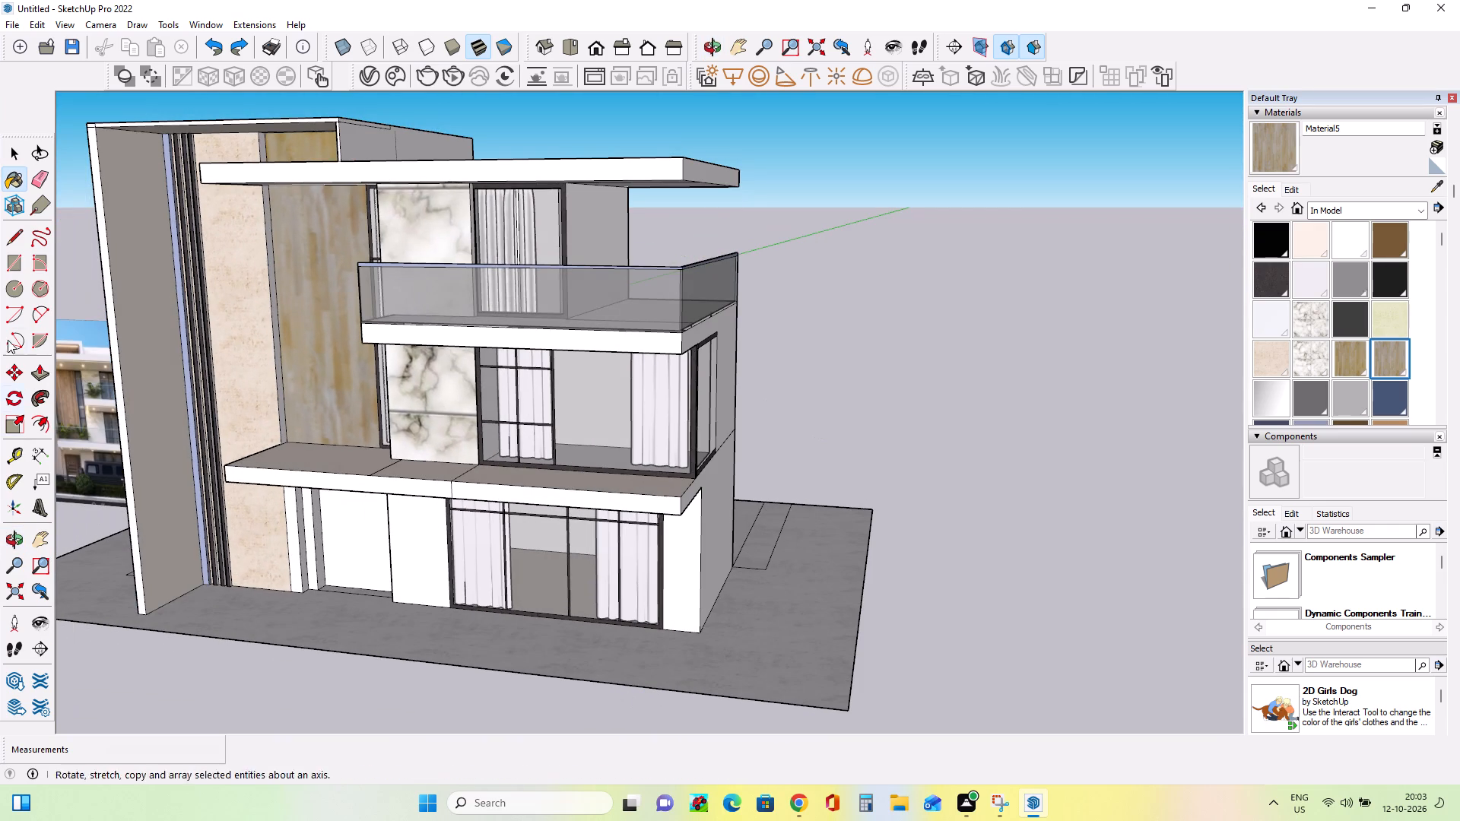
click(37, 186)
drag(749, 529, 810, 559)
drag(745, 544, 755, 601)
scroll(806, 577, down, 7)
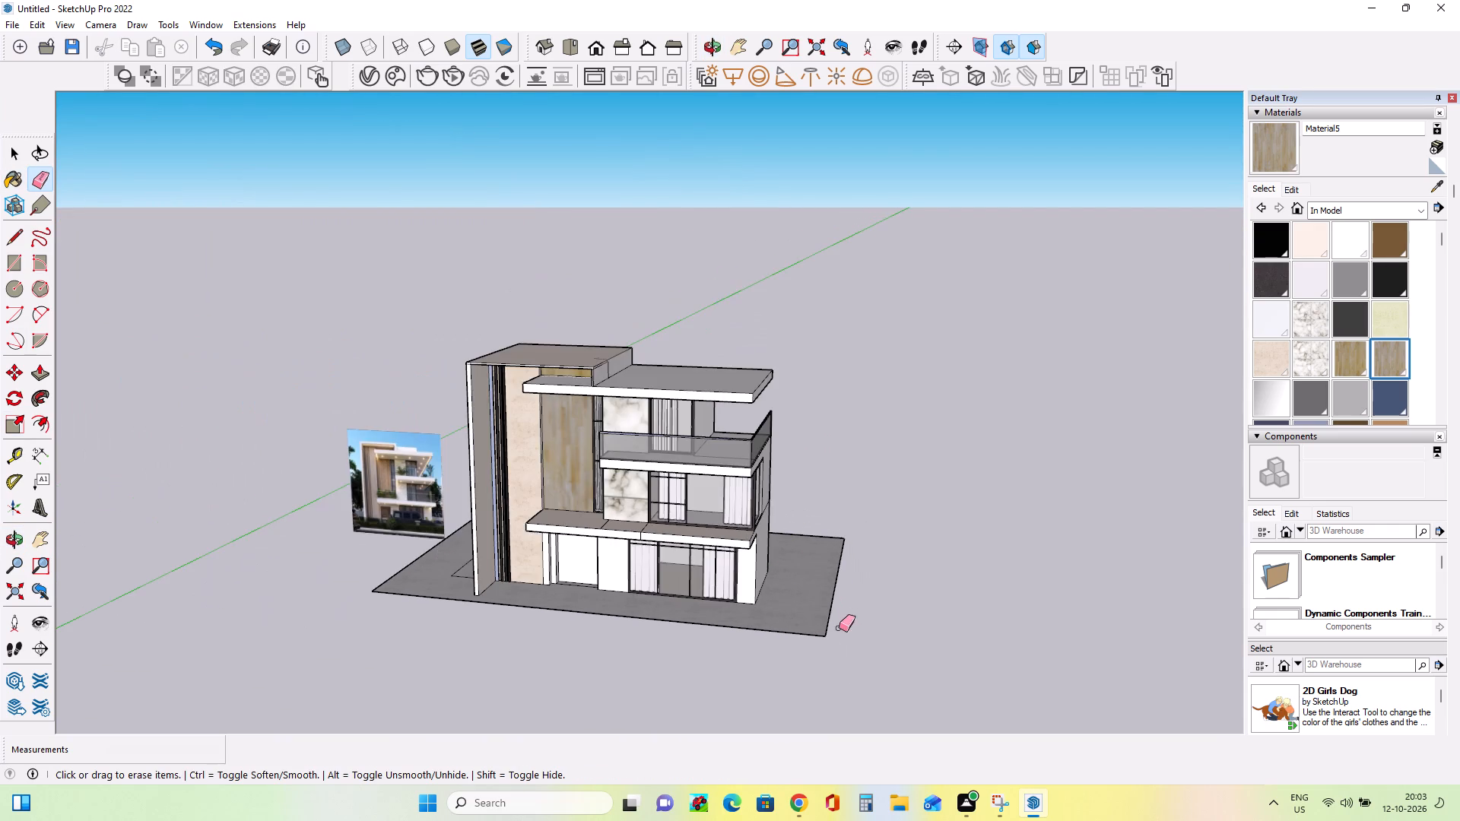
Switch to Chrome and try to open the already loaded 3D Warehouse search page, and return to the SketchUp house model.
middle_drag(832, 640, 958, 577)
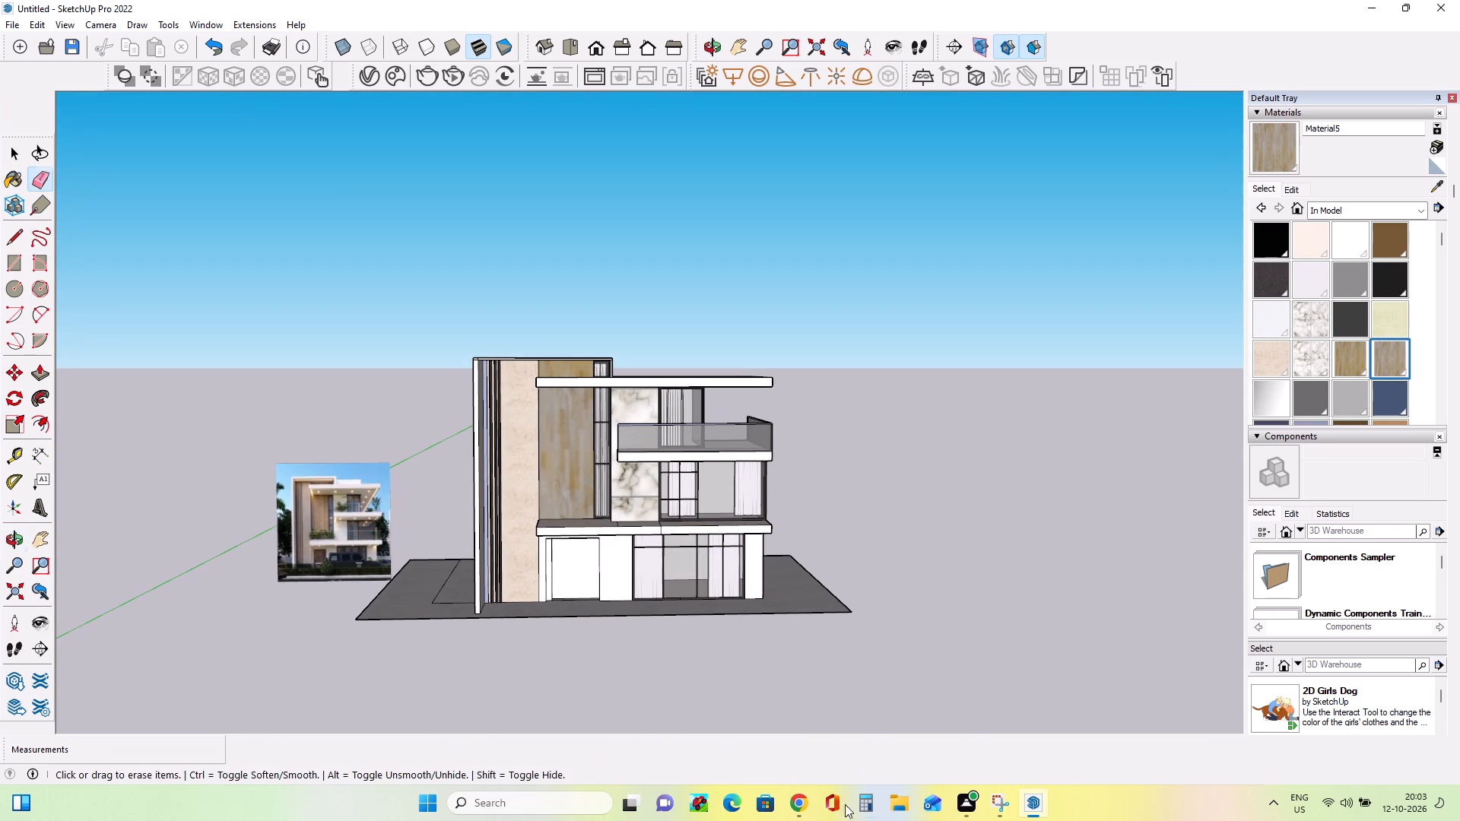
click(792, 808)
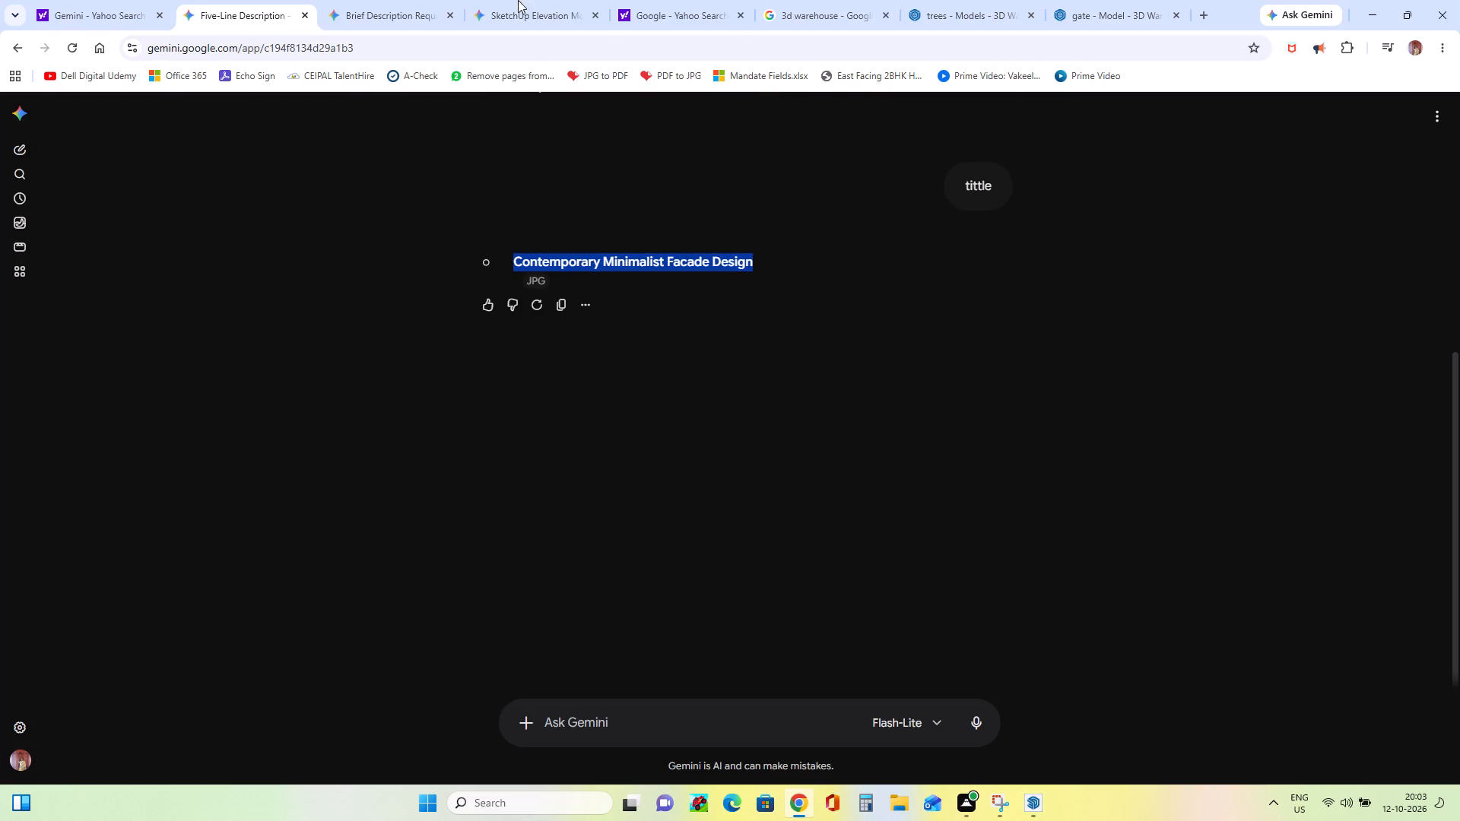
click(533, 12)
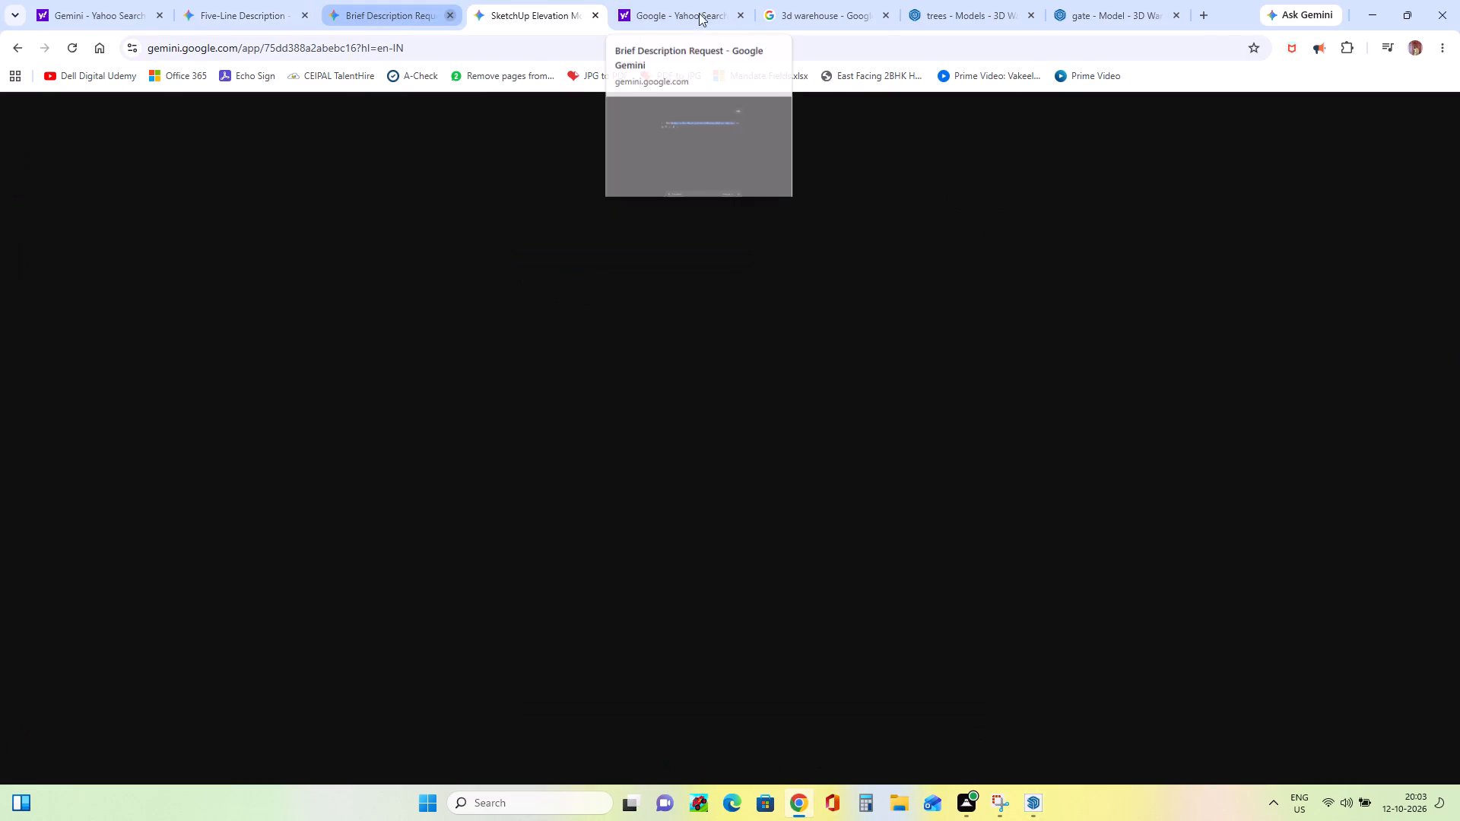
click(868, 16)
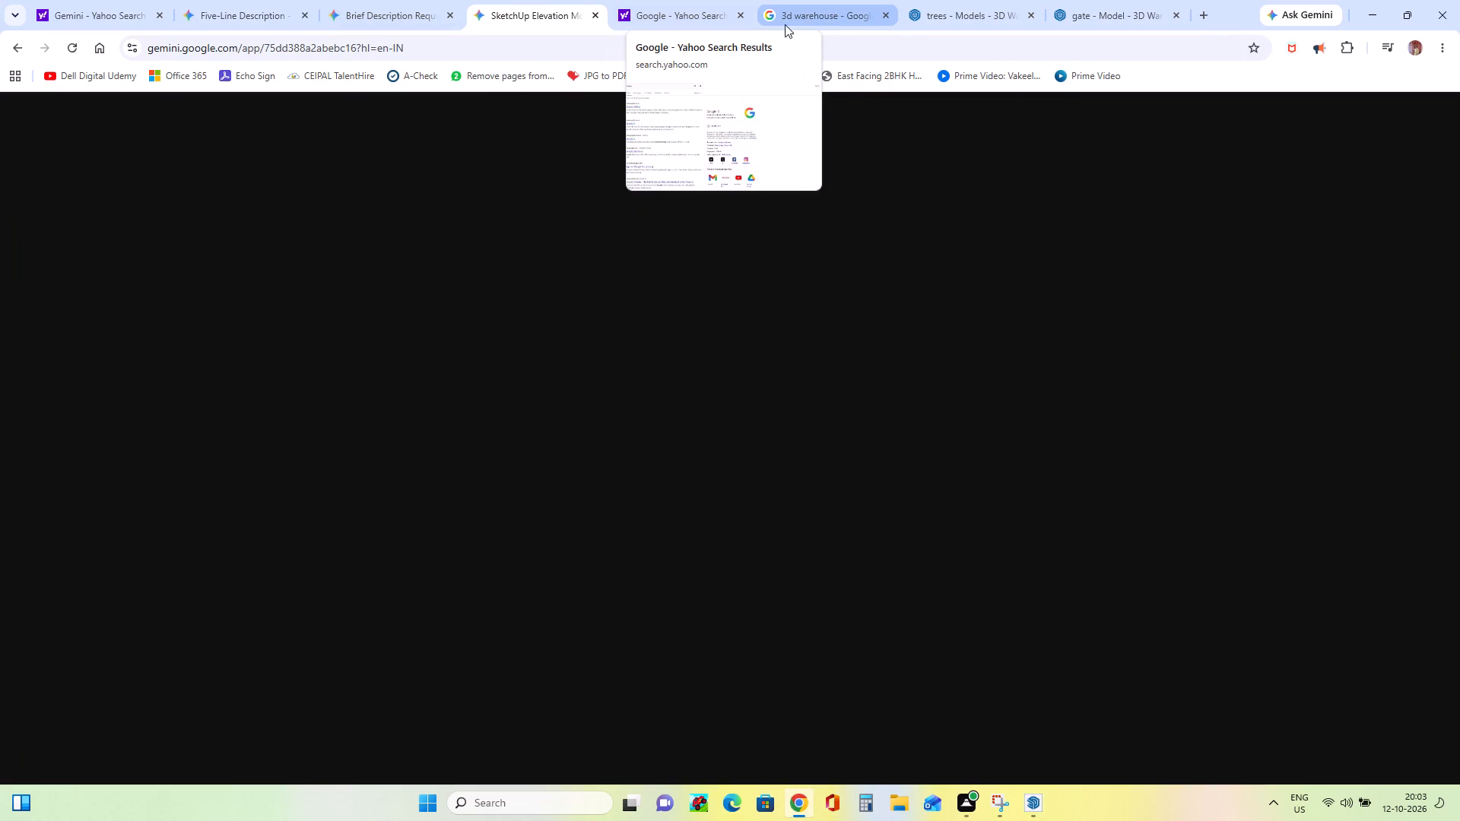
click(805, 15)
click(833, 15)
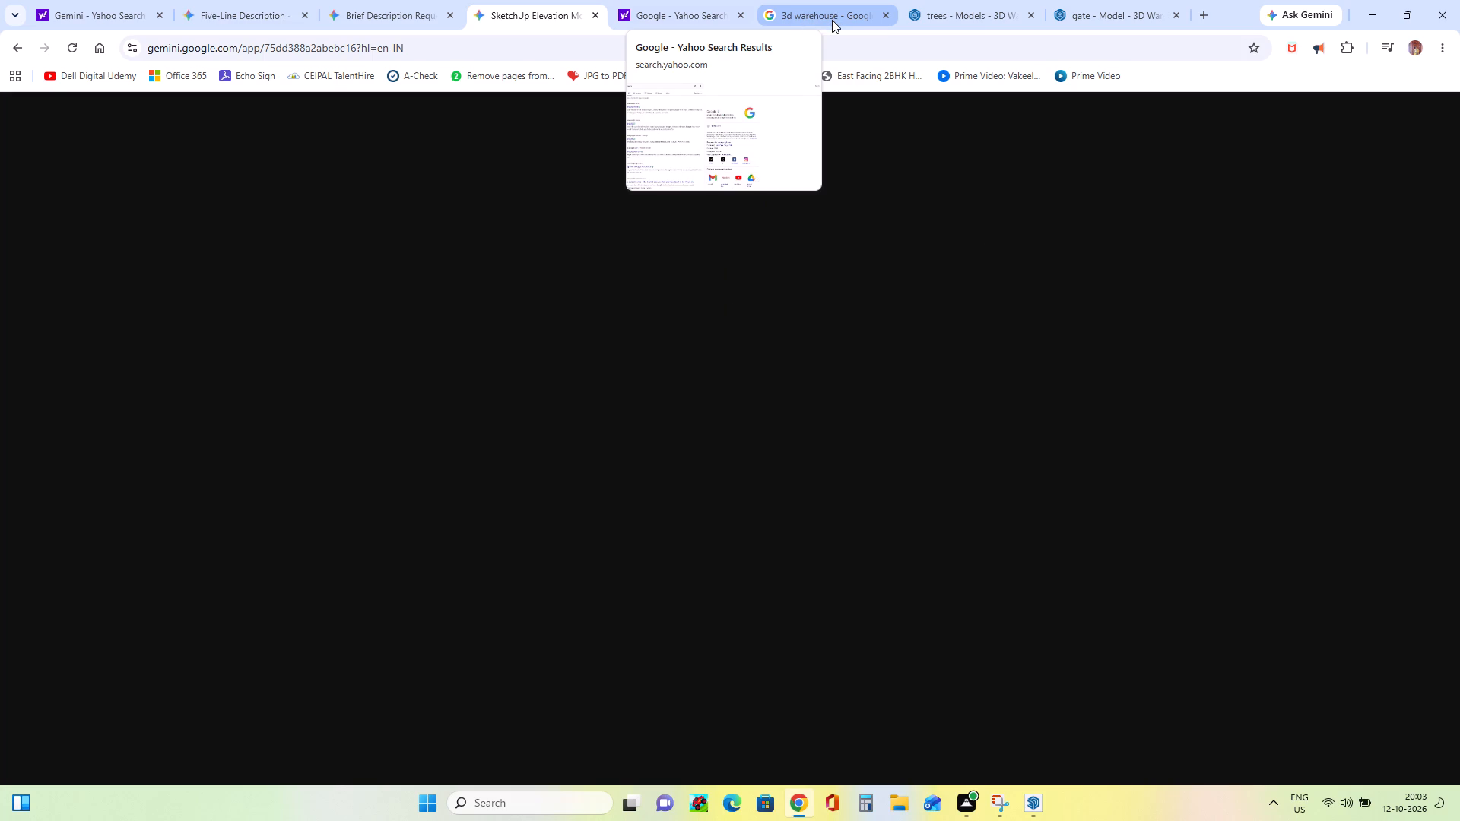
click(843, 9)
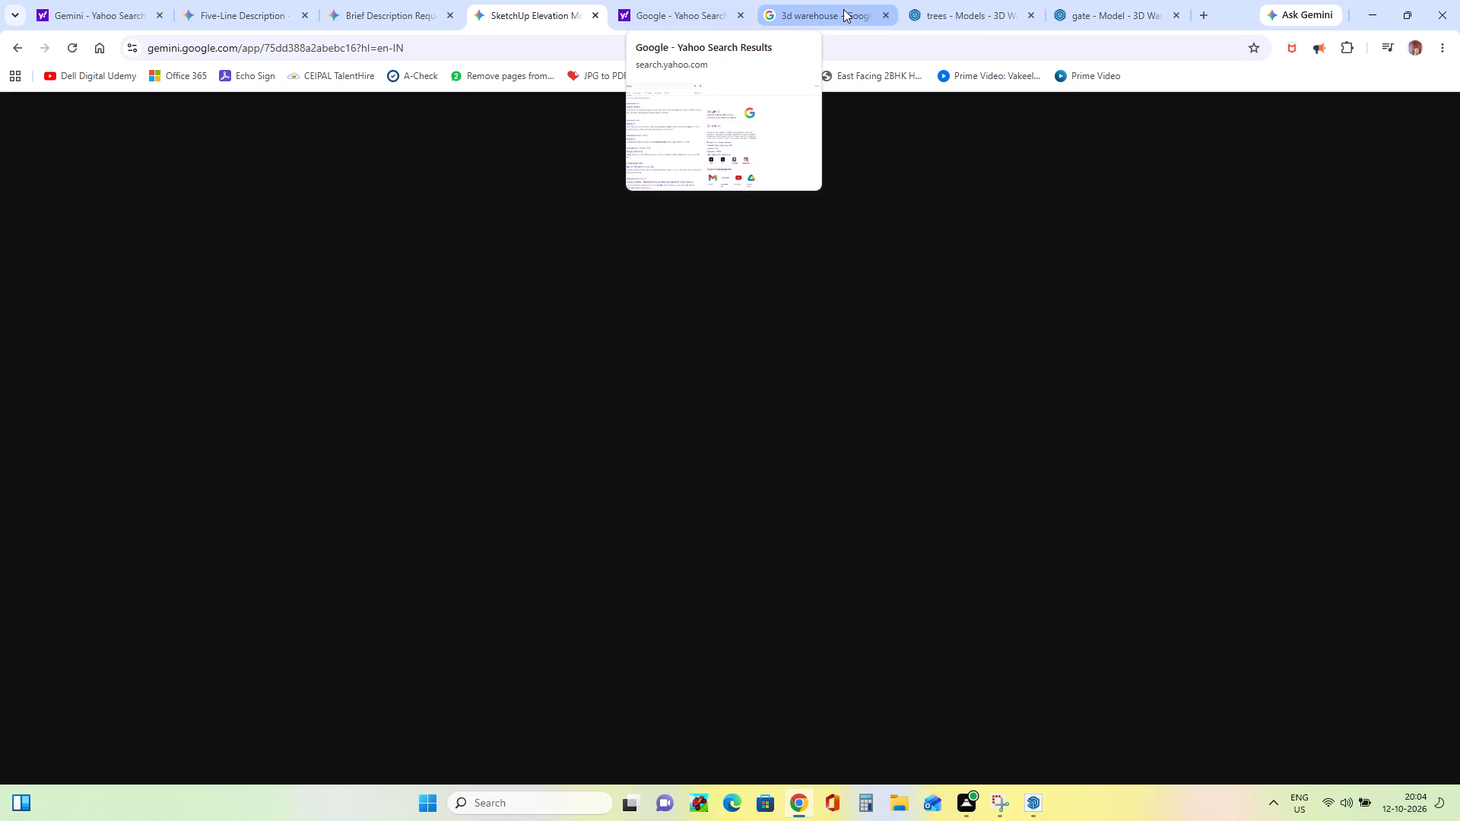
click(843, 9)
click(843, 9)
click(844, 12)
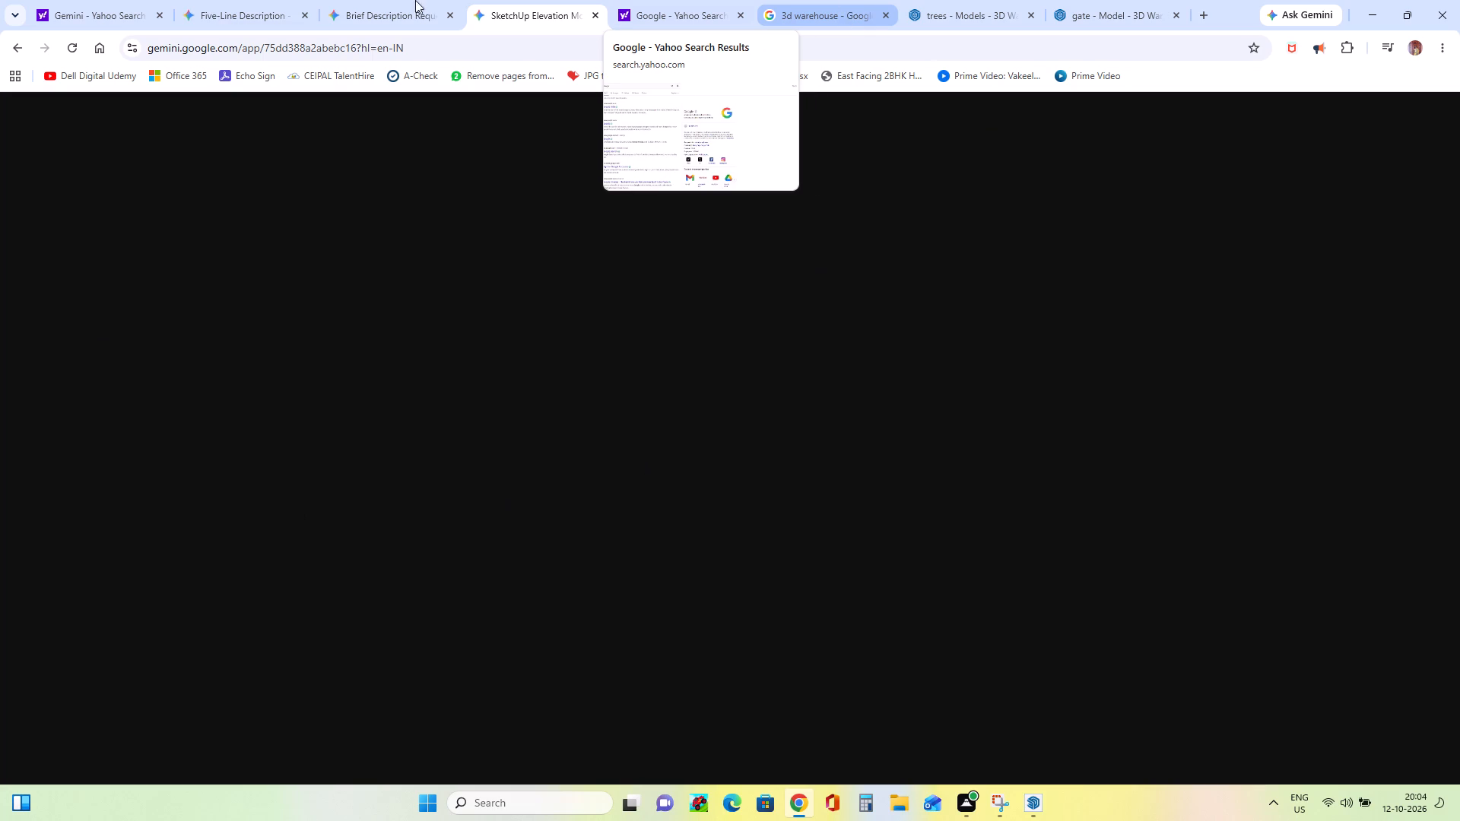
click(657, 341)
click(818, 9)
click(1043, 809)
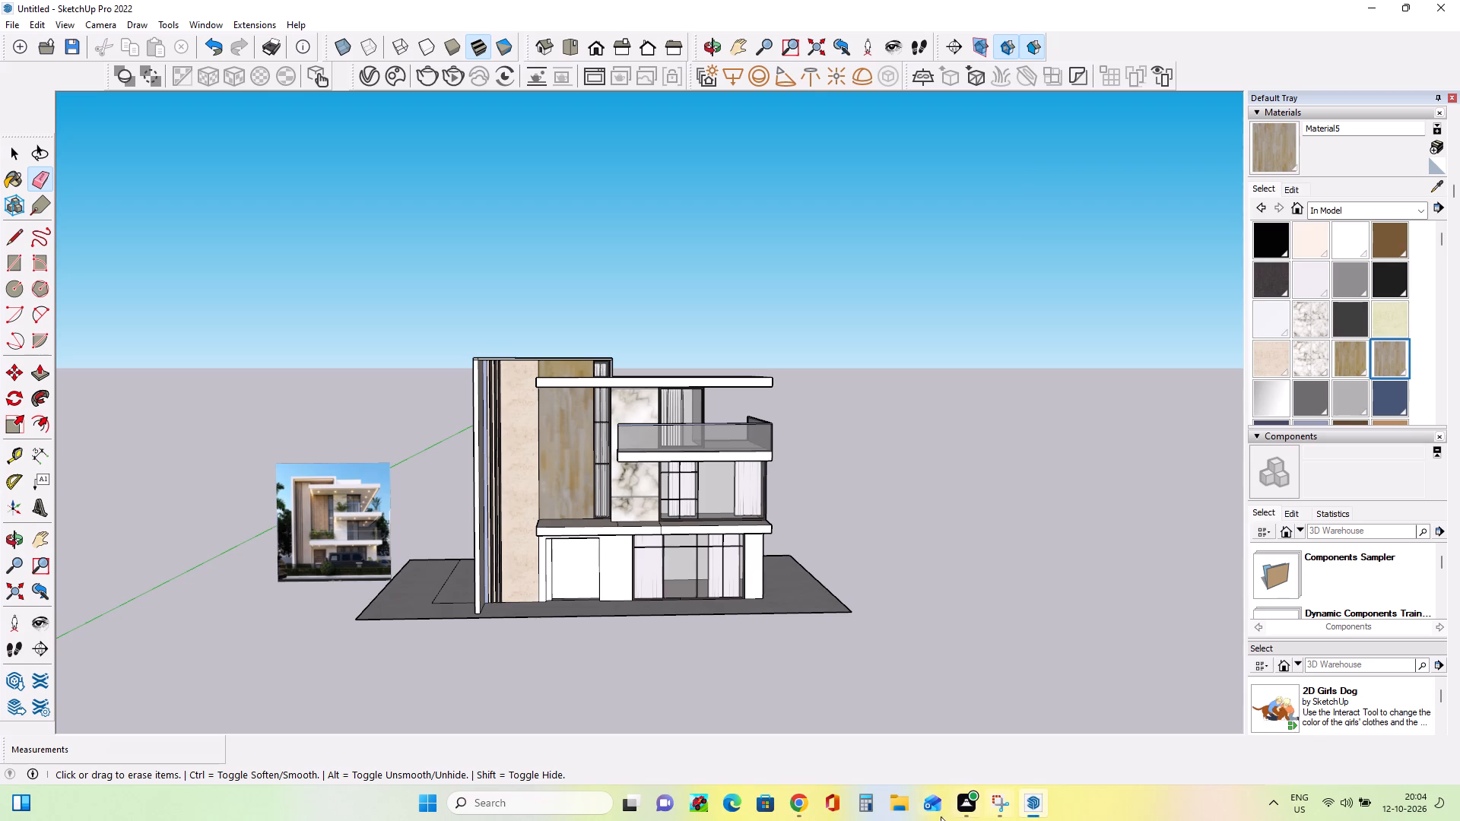
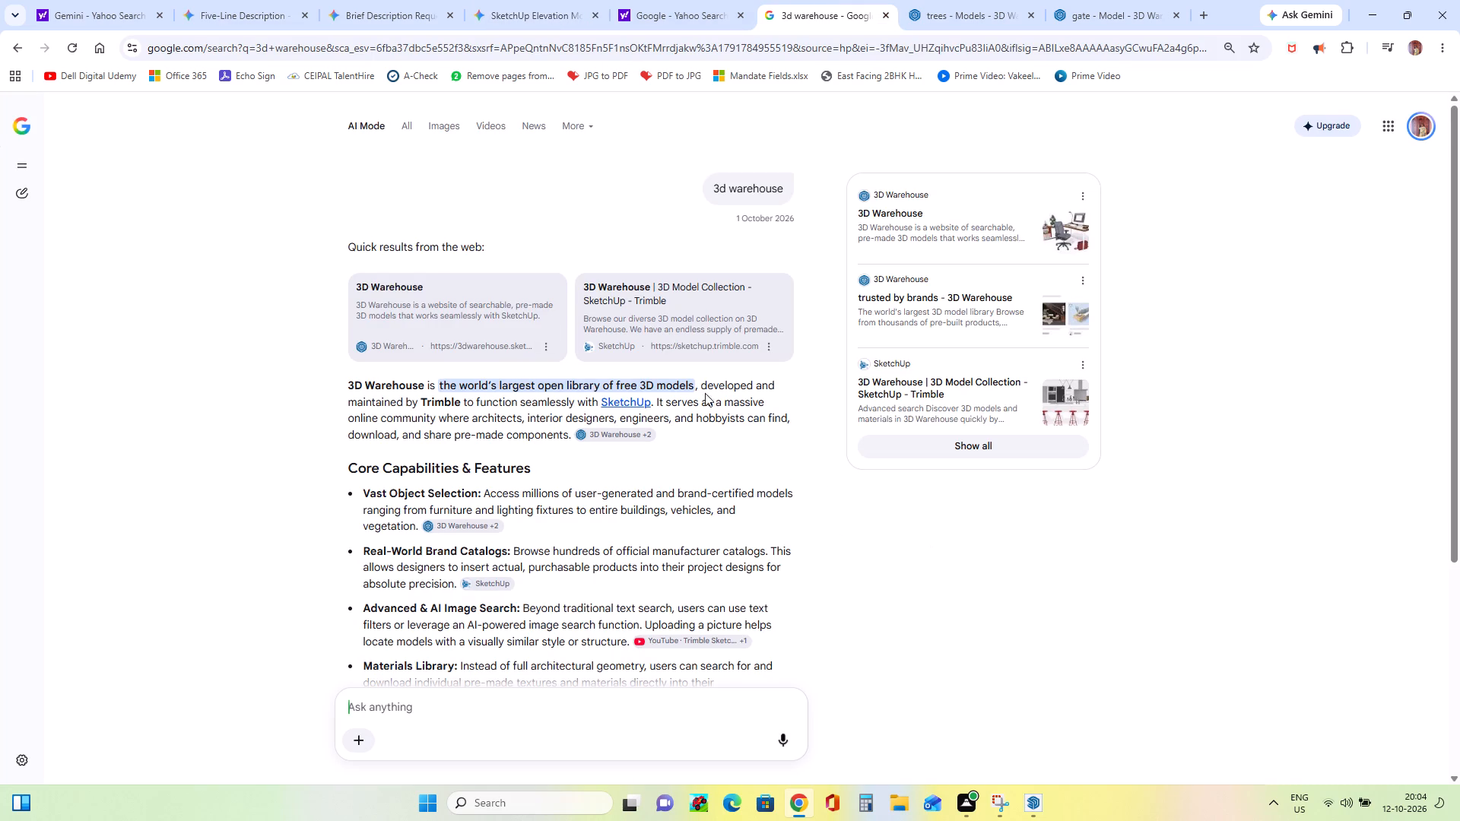
Open the 3D Warehouse site from the Google results and close the old trees models page.
click(401, 282)
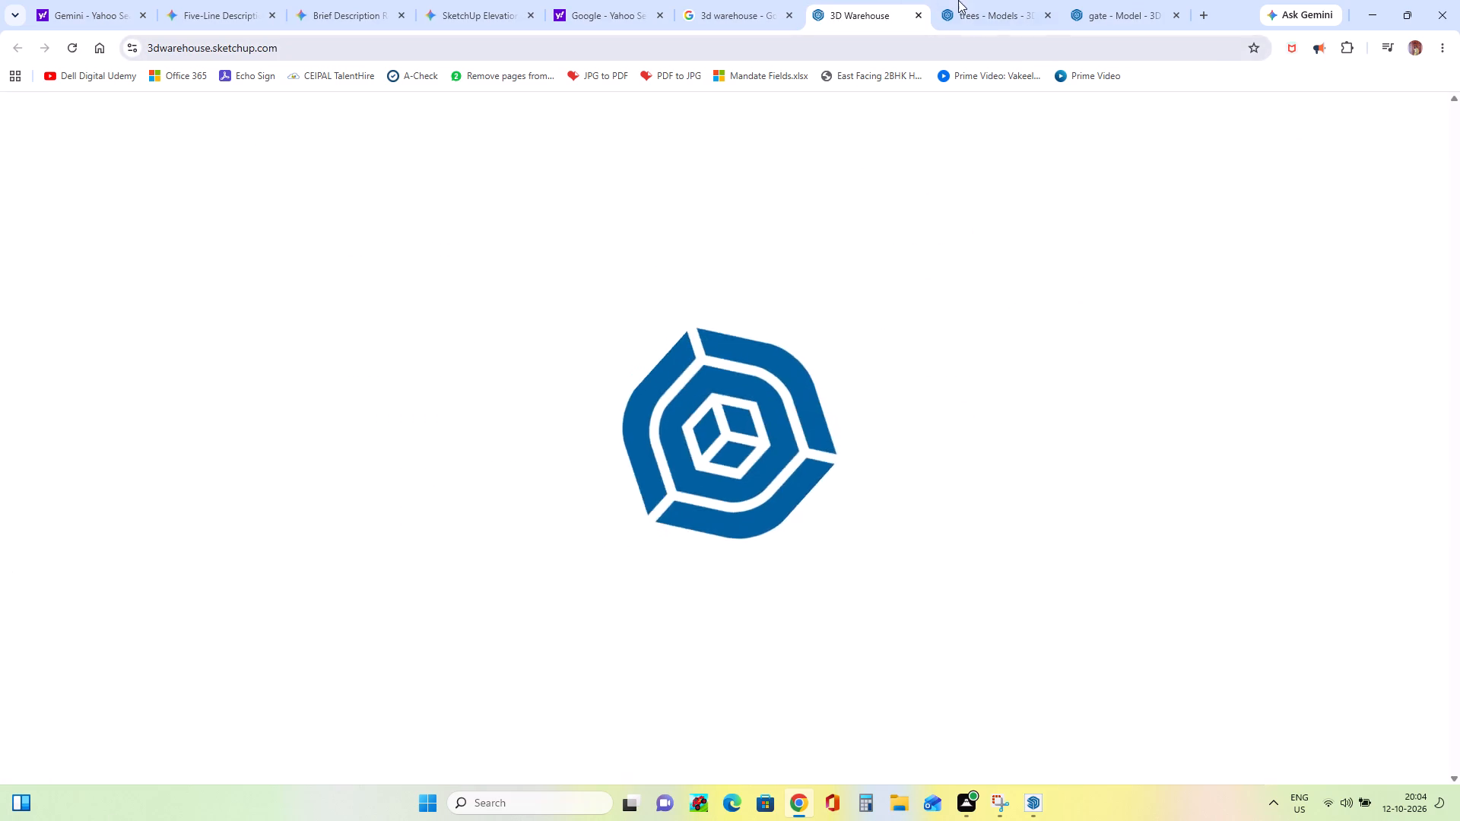
click(1052, 9)
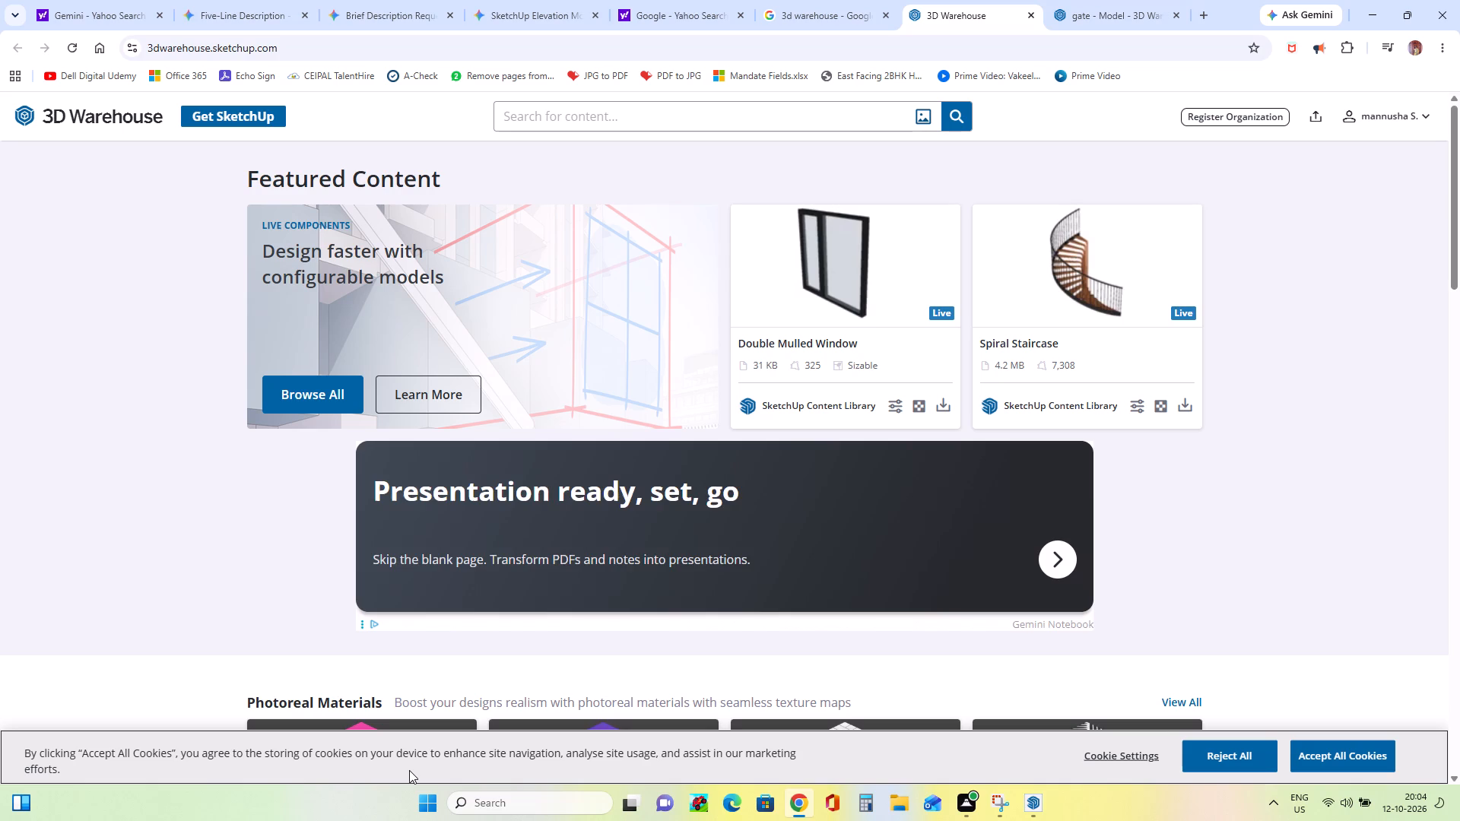
Search 3D Warehouse for "car" and look through the resulting models for a suitable one.
click(633, 123)
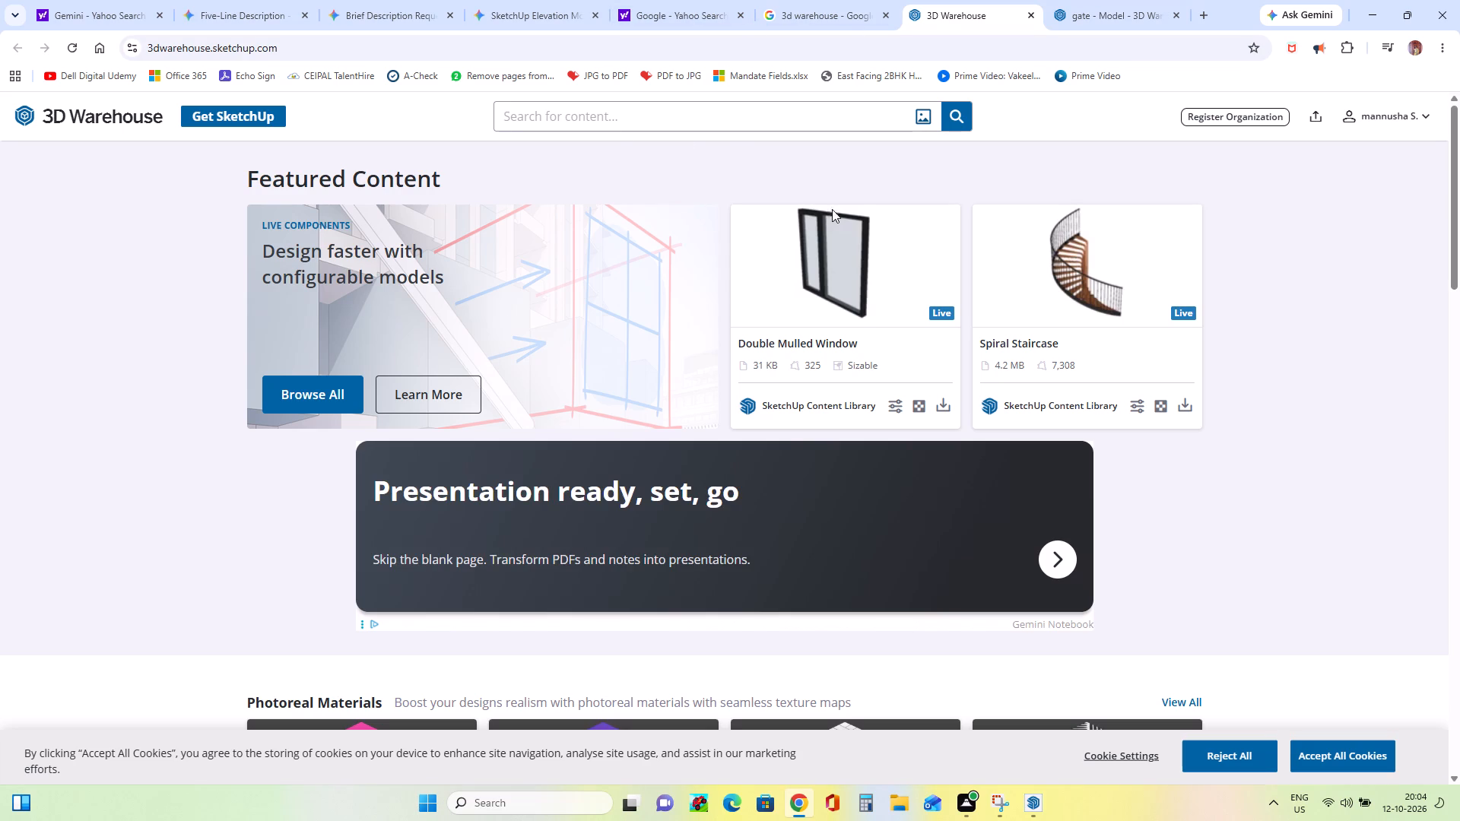
text(car)
key(Return)
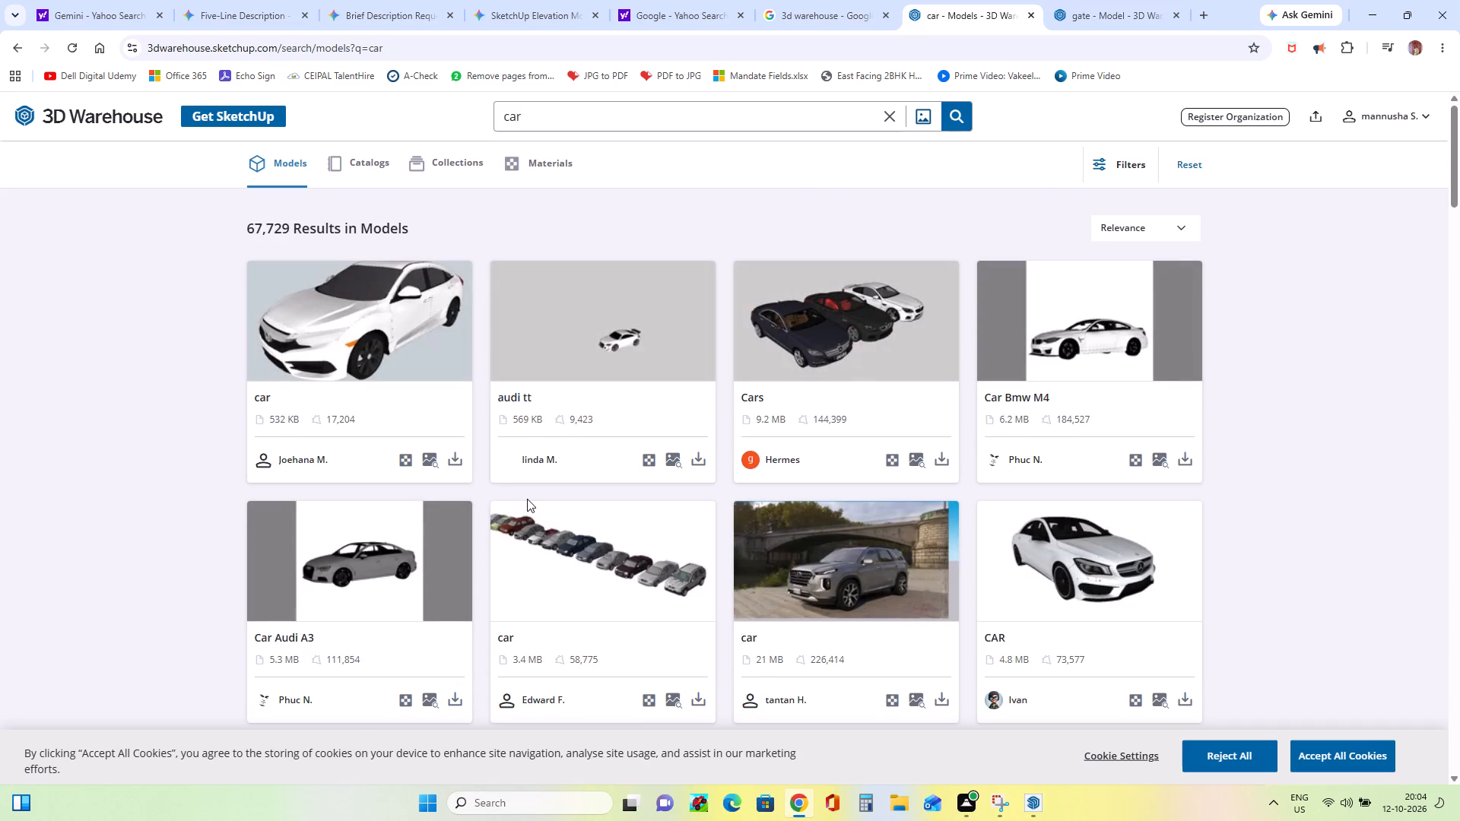
scroll(534, 499, down, 4)
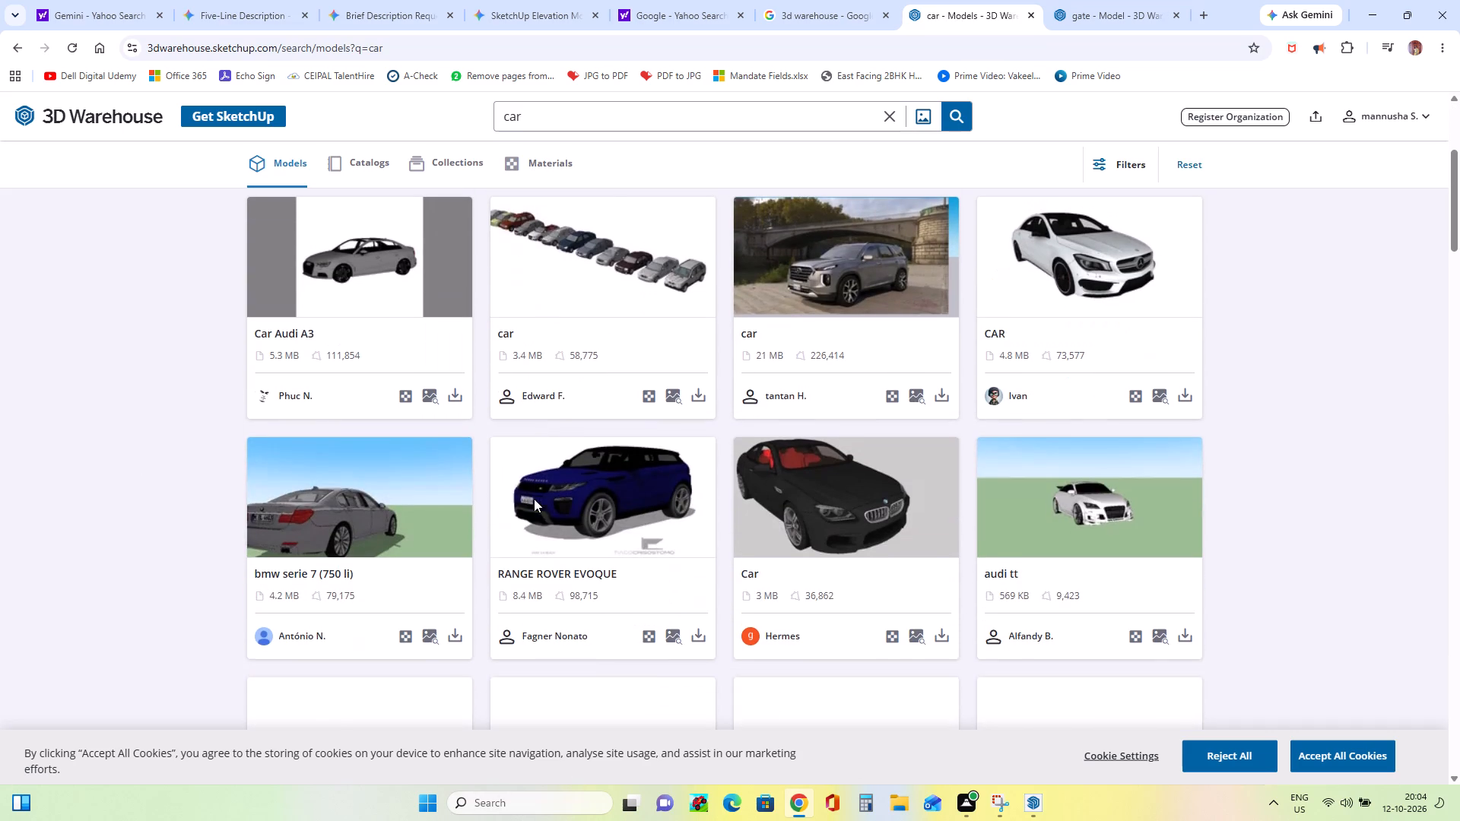
scroll(535, 499, down, 4)
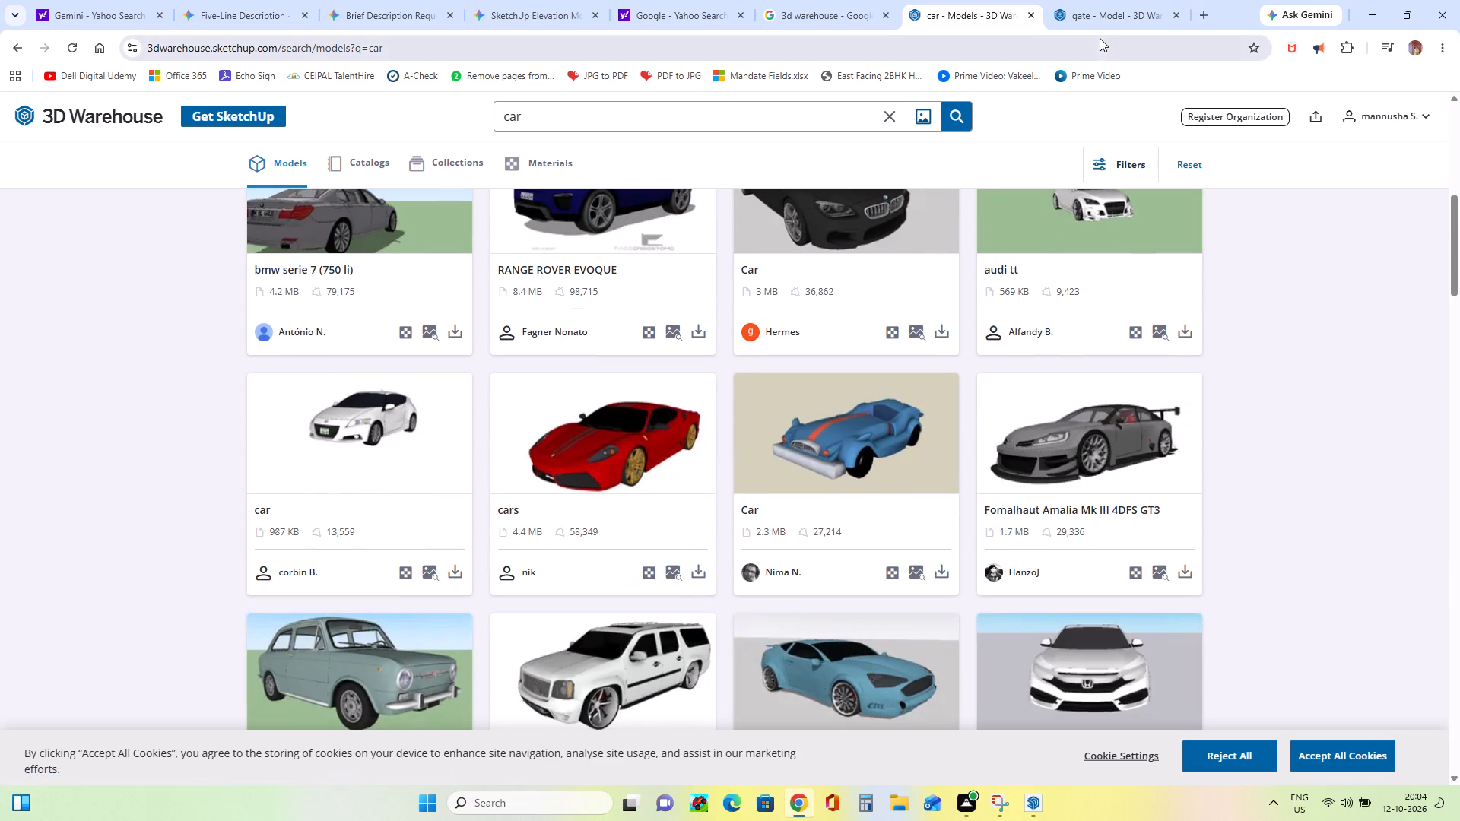
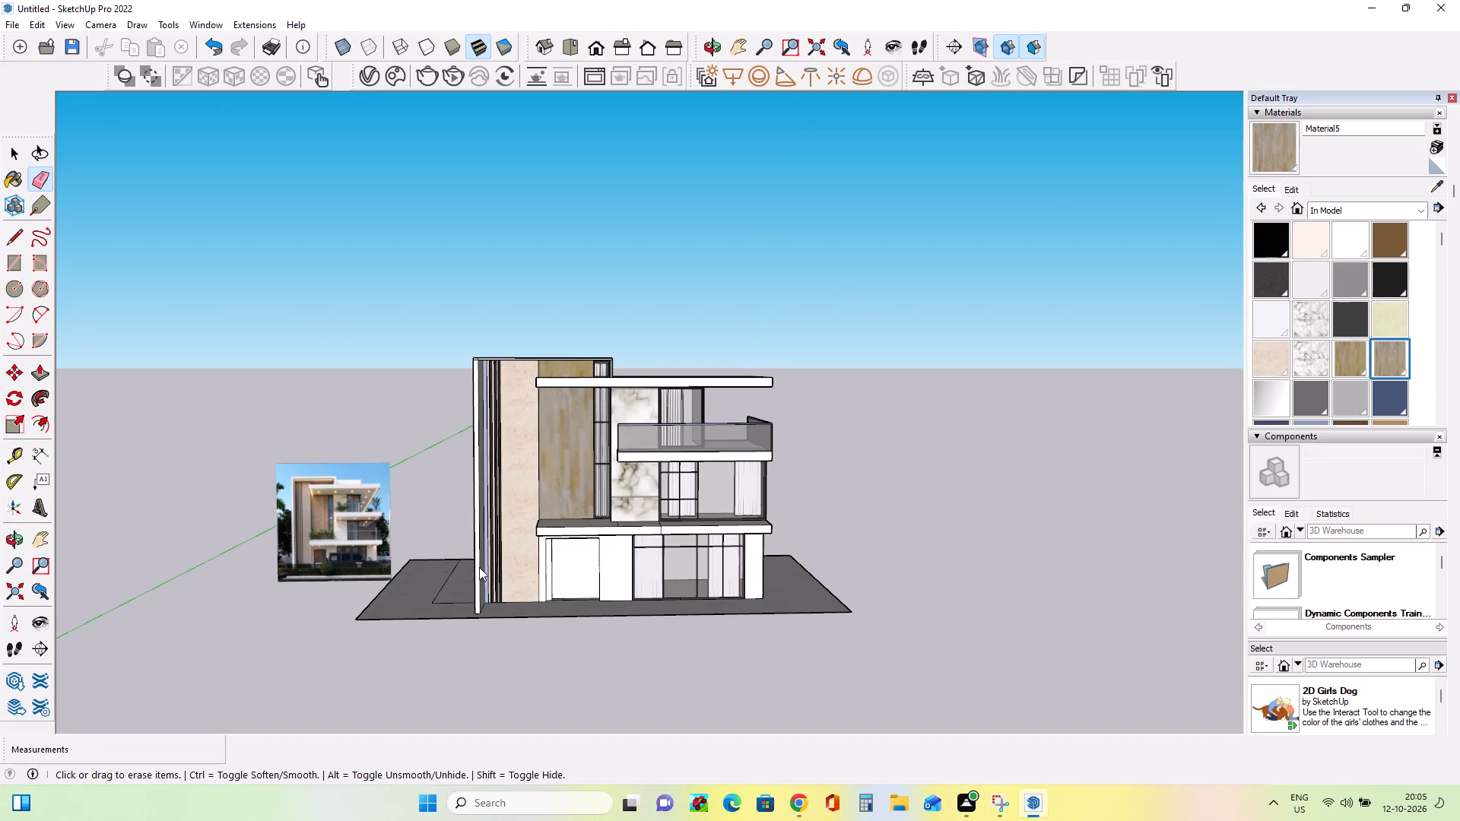
Examine the parked vehicle and entrance area in the reference image beside the house model.
scroll(324, 546, up, 11)
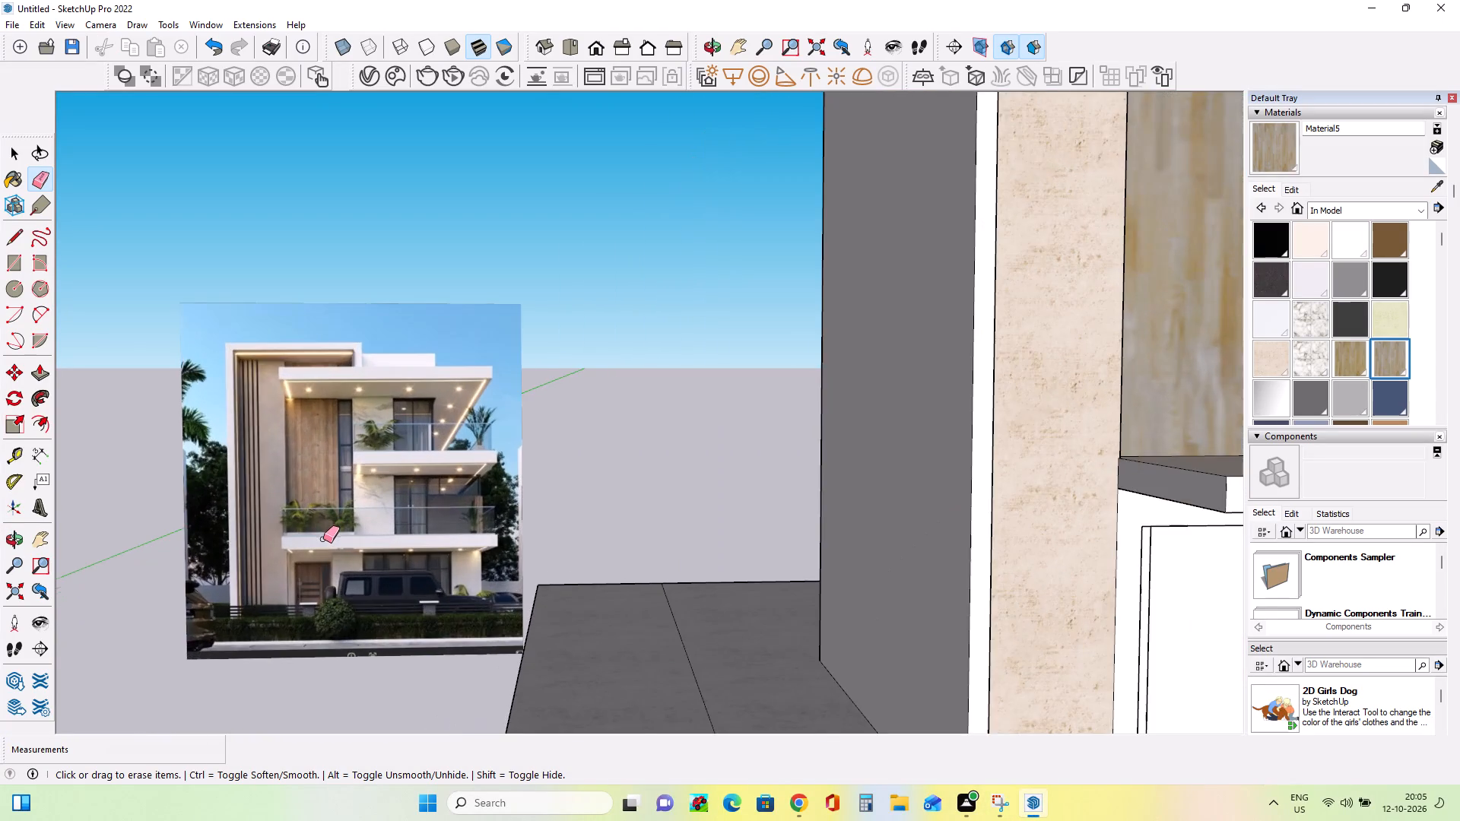
scroll(323, 539, up, 5)
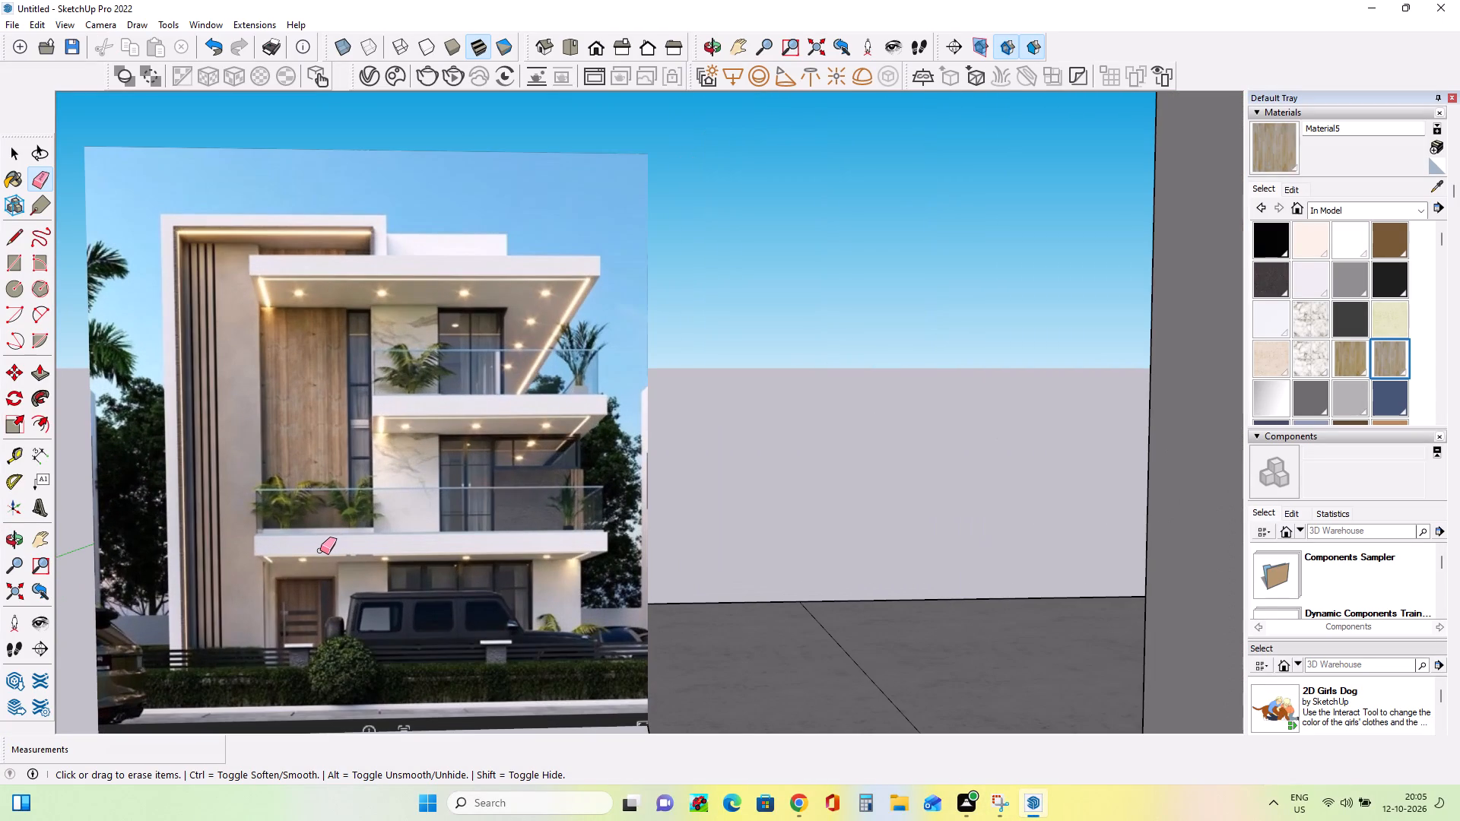
scroll(319, 551, down, 18)
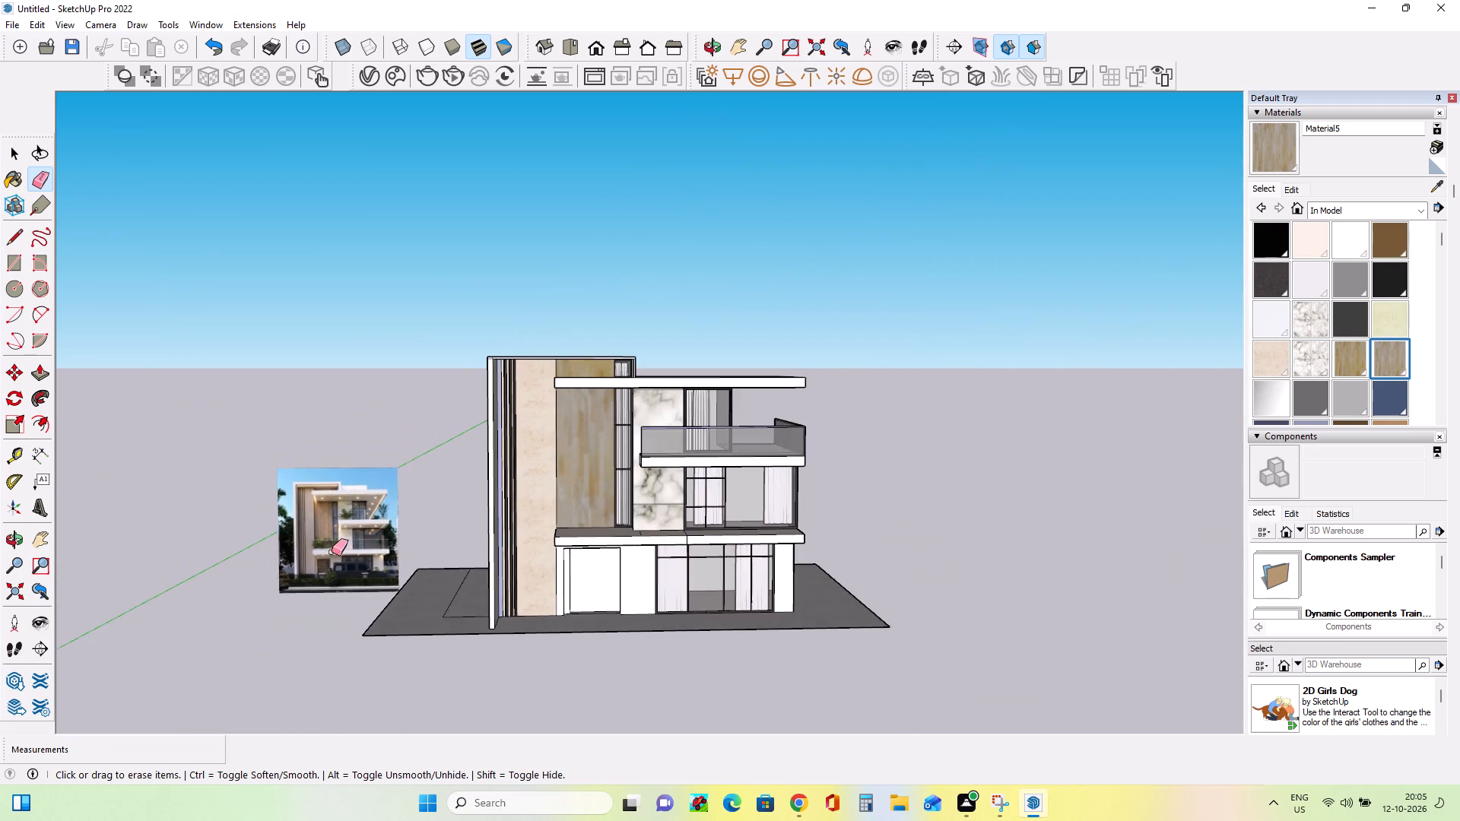
scroll(659, 489, down, 4)
Switch to Chrome and look through the 3D Warehouse car results for a vehicle resembling the one in the reference image.
click(801, 800)
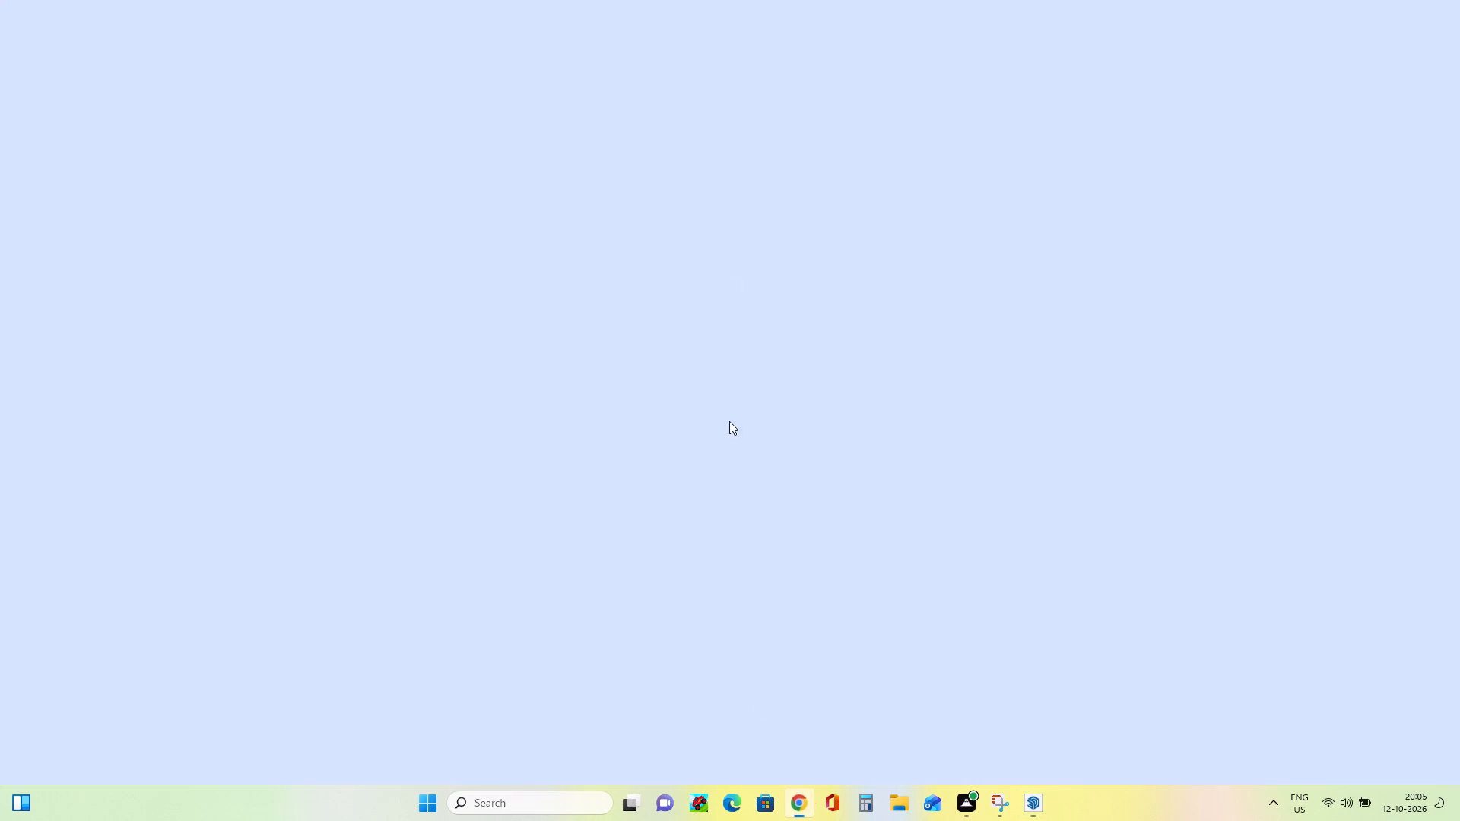
scroll(681, 322, up, 3)
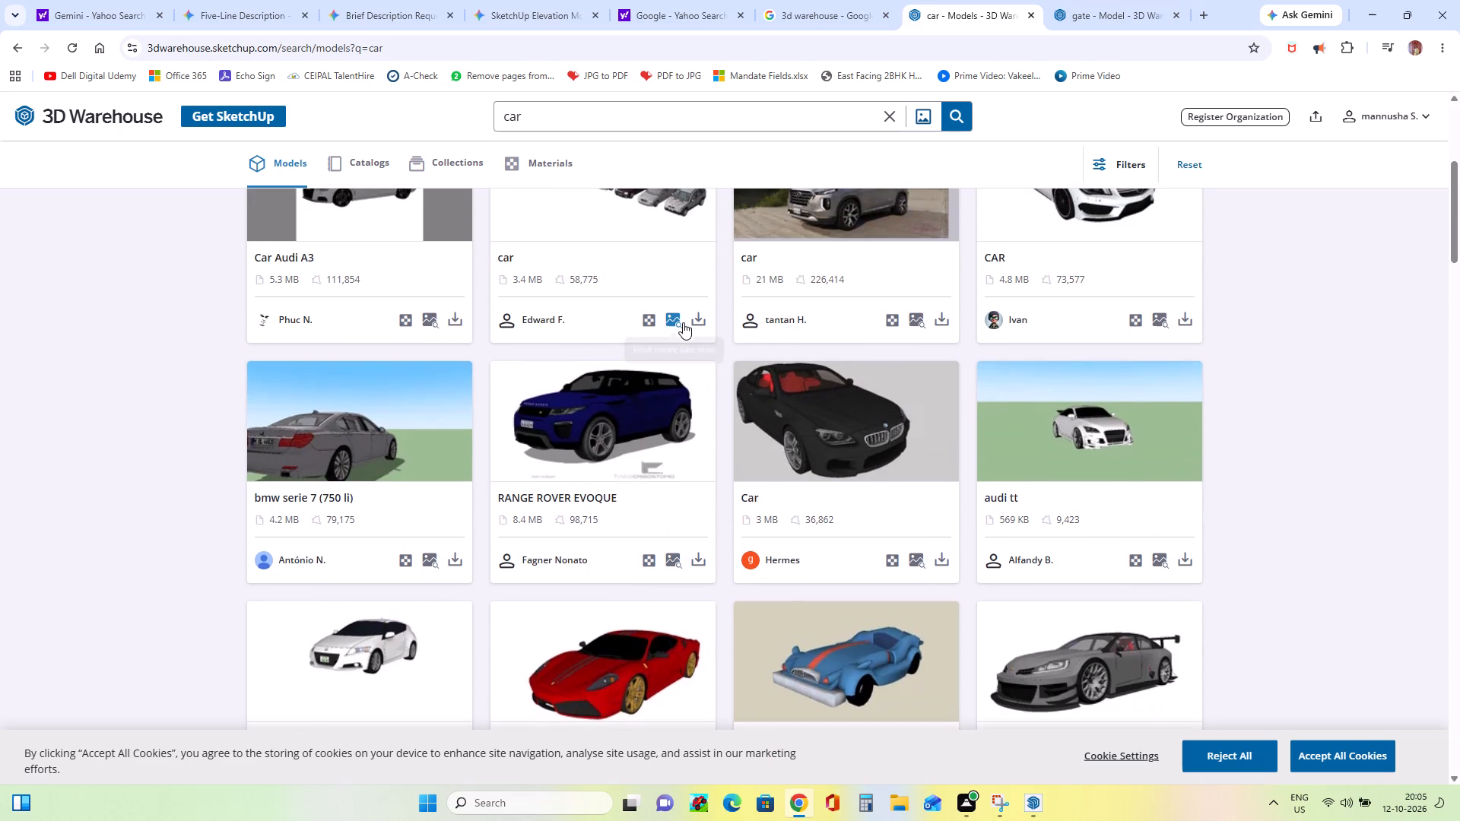
scroll(681, 309, up, 5)
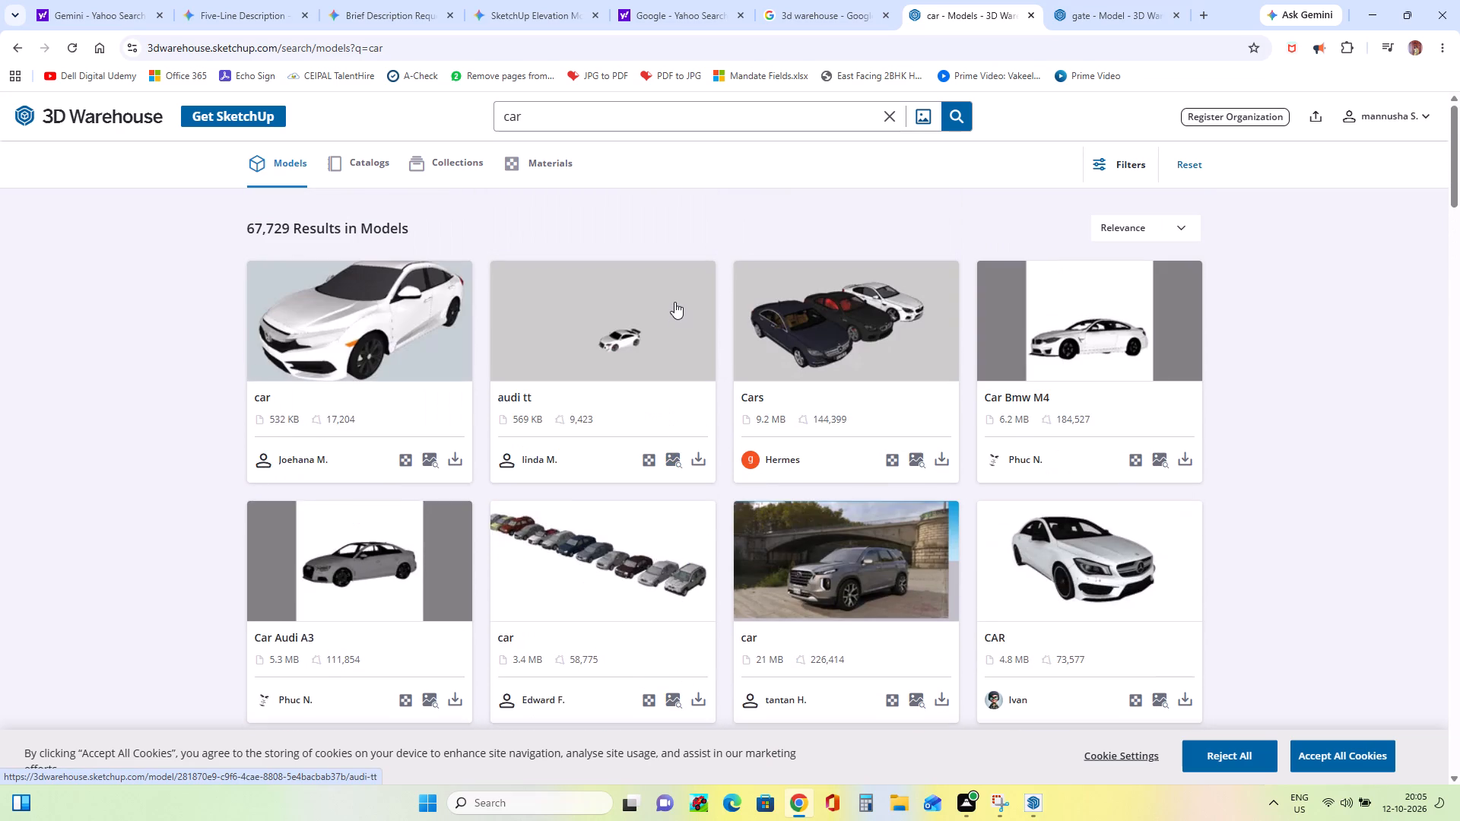
scroll(697, 362, down, 6)
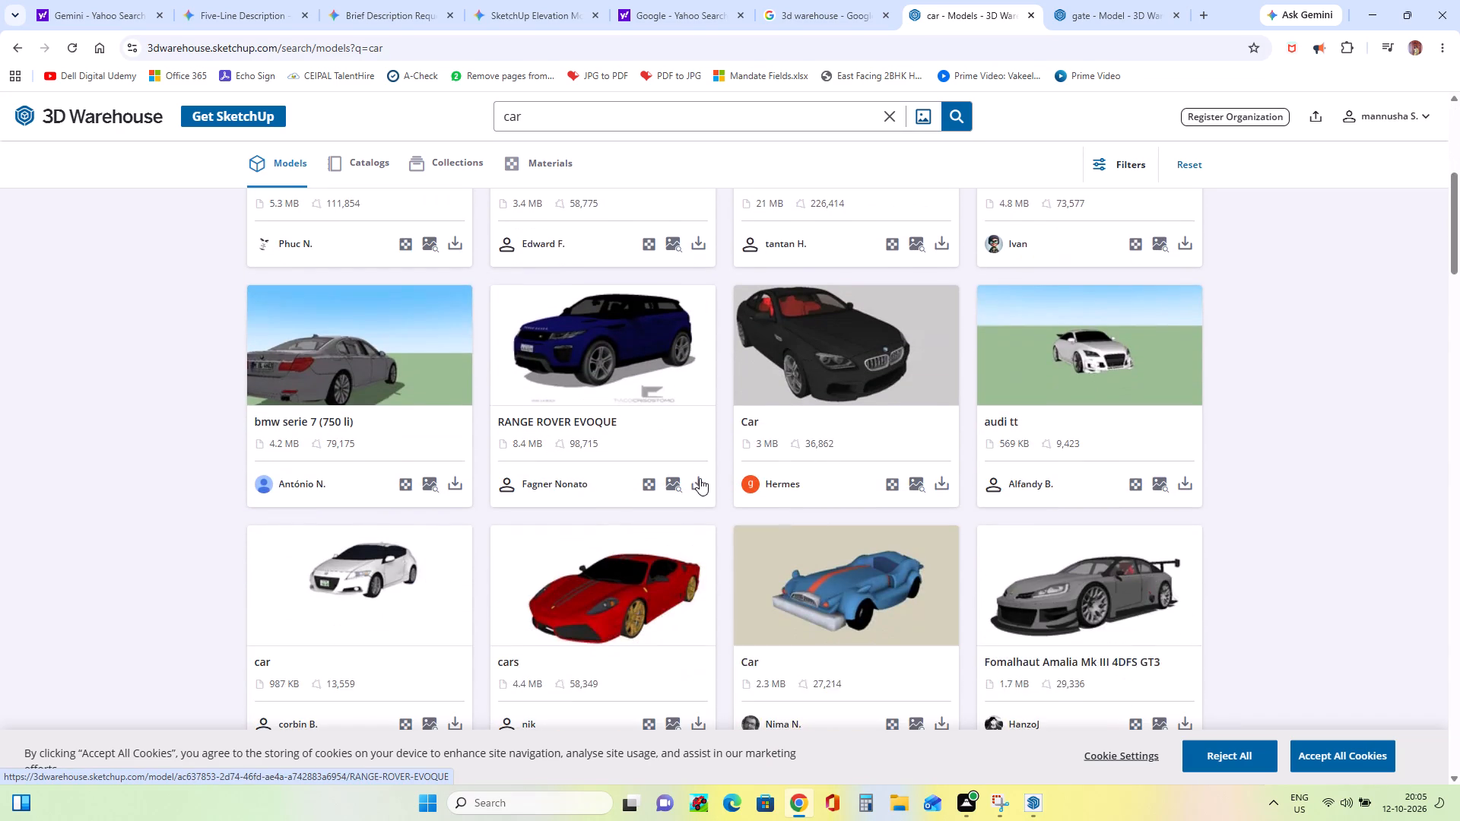
scroll(700, 478, down, 2)
scroll(750, 520, down, 12)
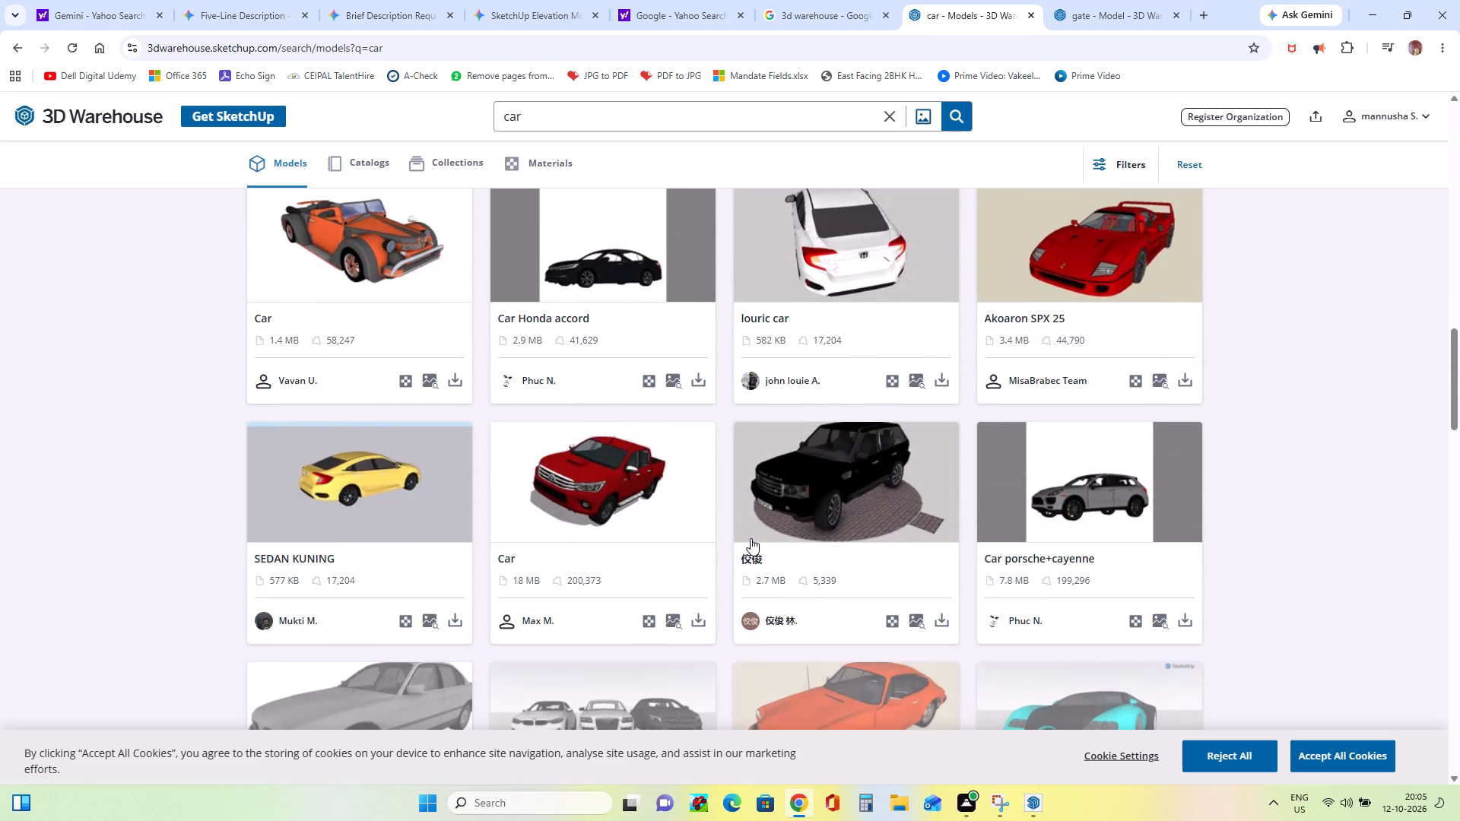
scroll(936, 571, down, 2)
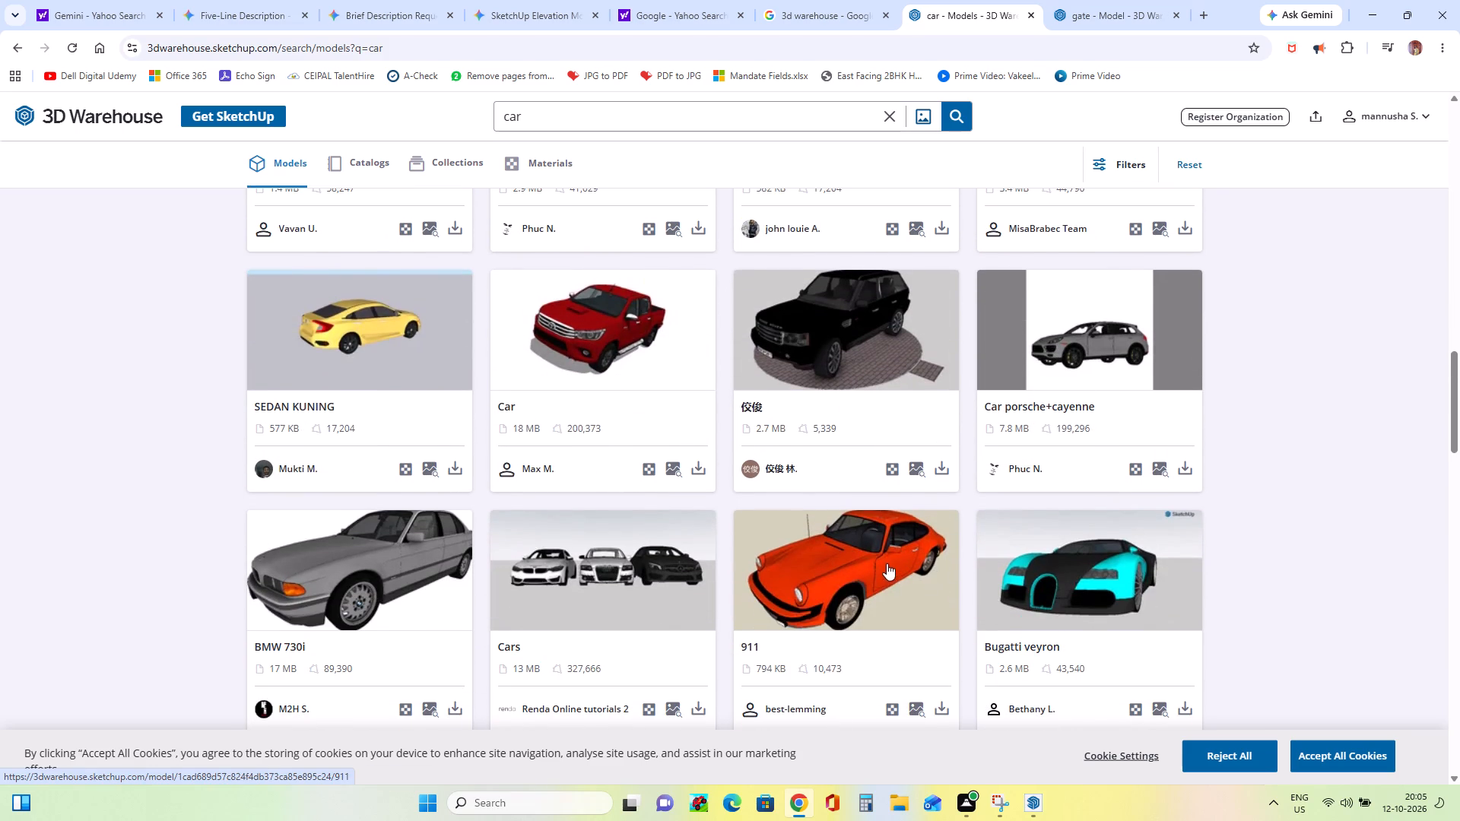
scroll(887, 563, down, 6)
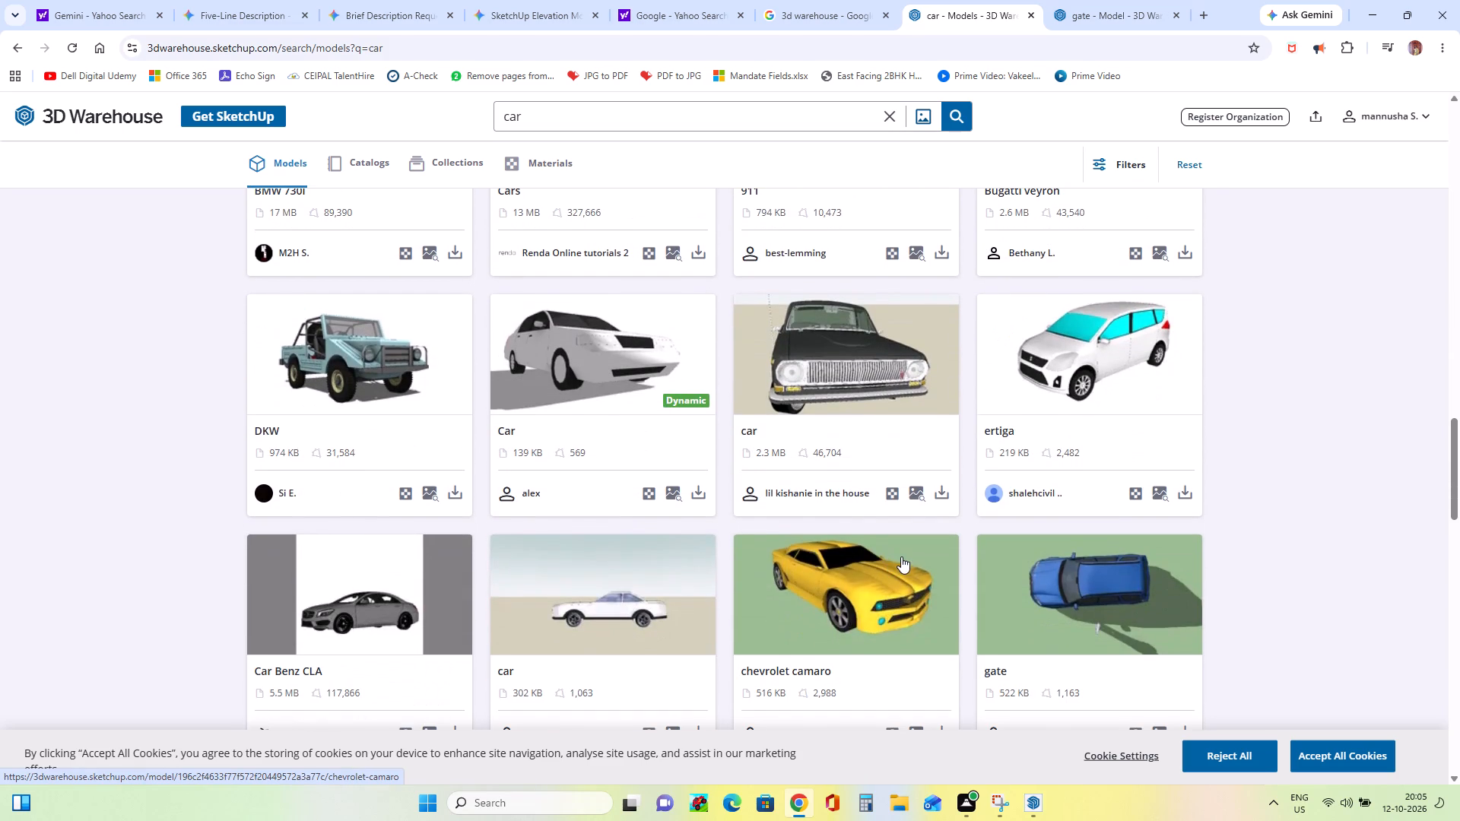
scroll(882, 555, down, 5)
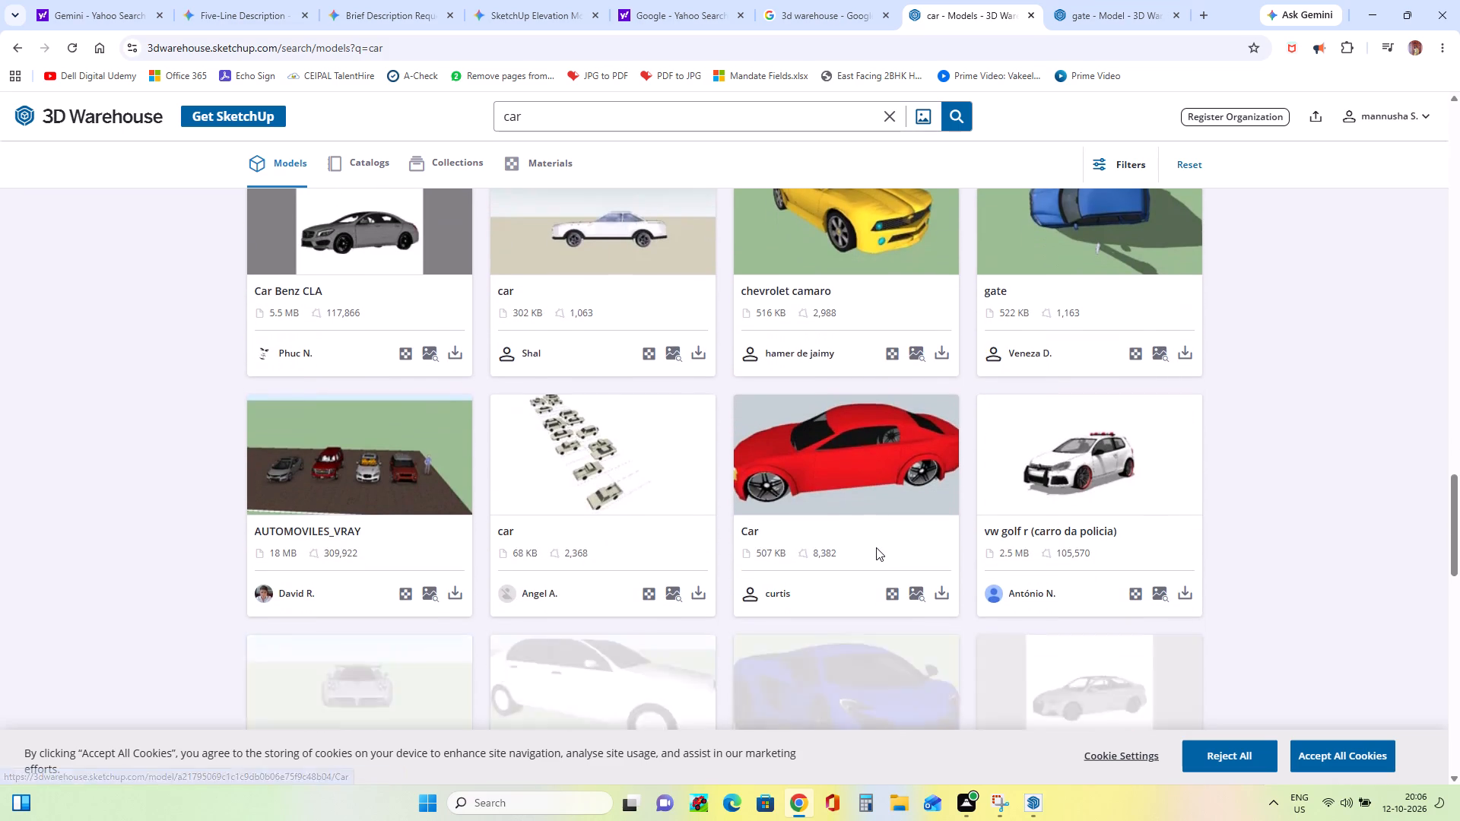
scroll(760, 620, down, 3)
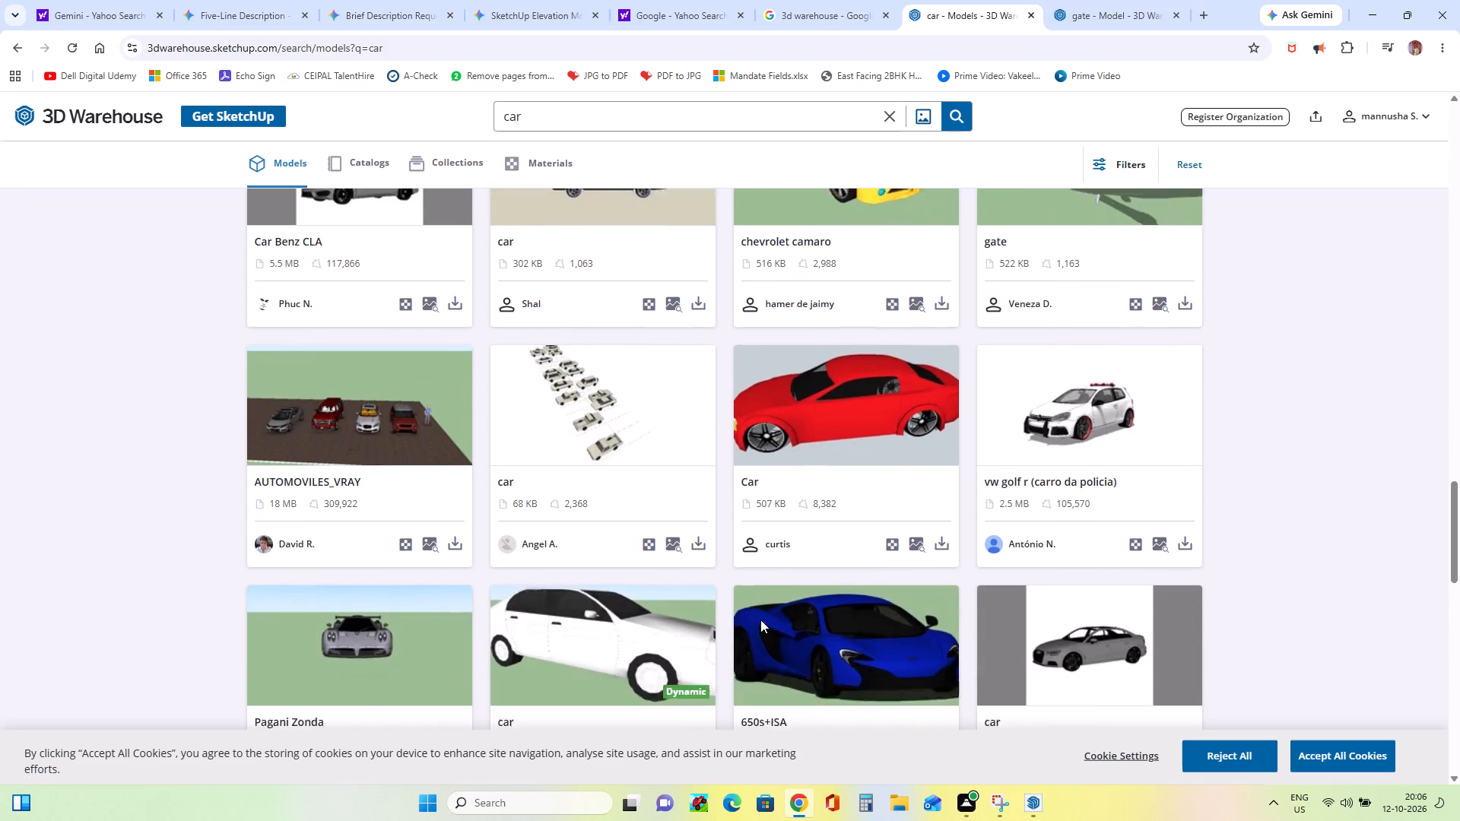
scroll(760, 619, down, 5)
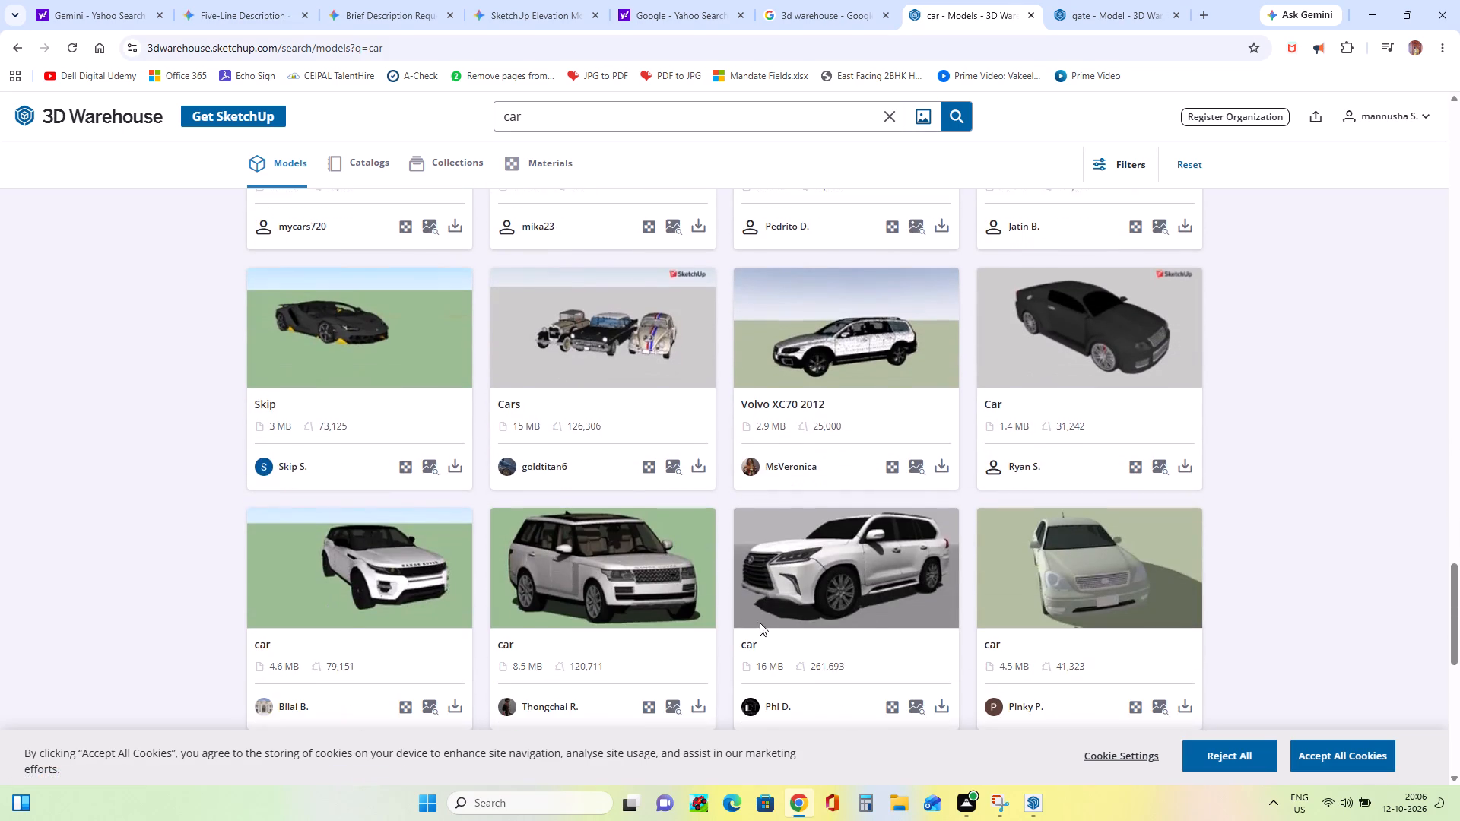
scroll(761, 623, down, 3)
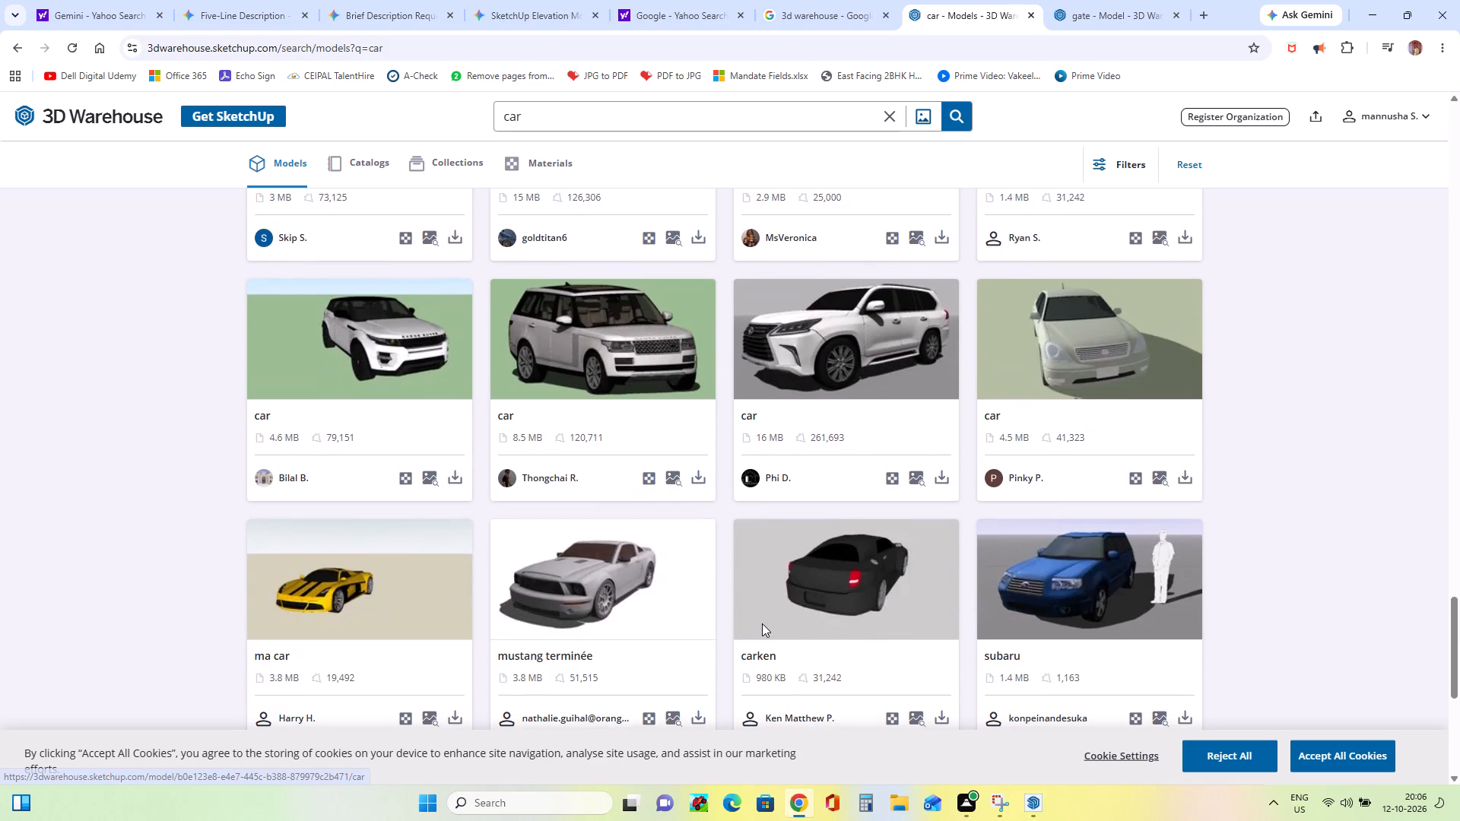
scroll(764, 626, down, 3)
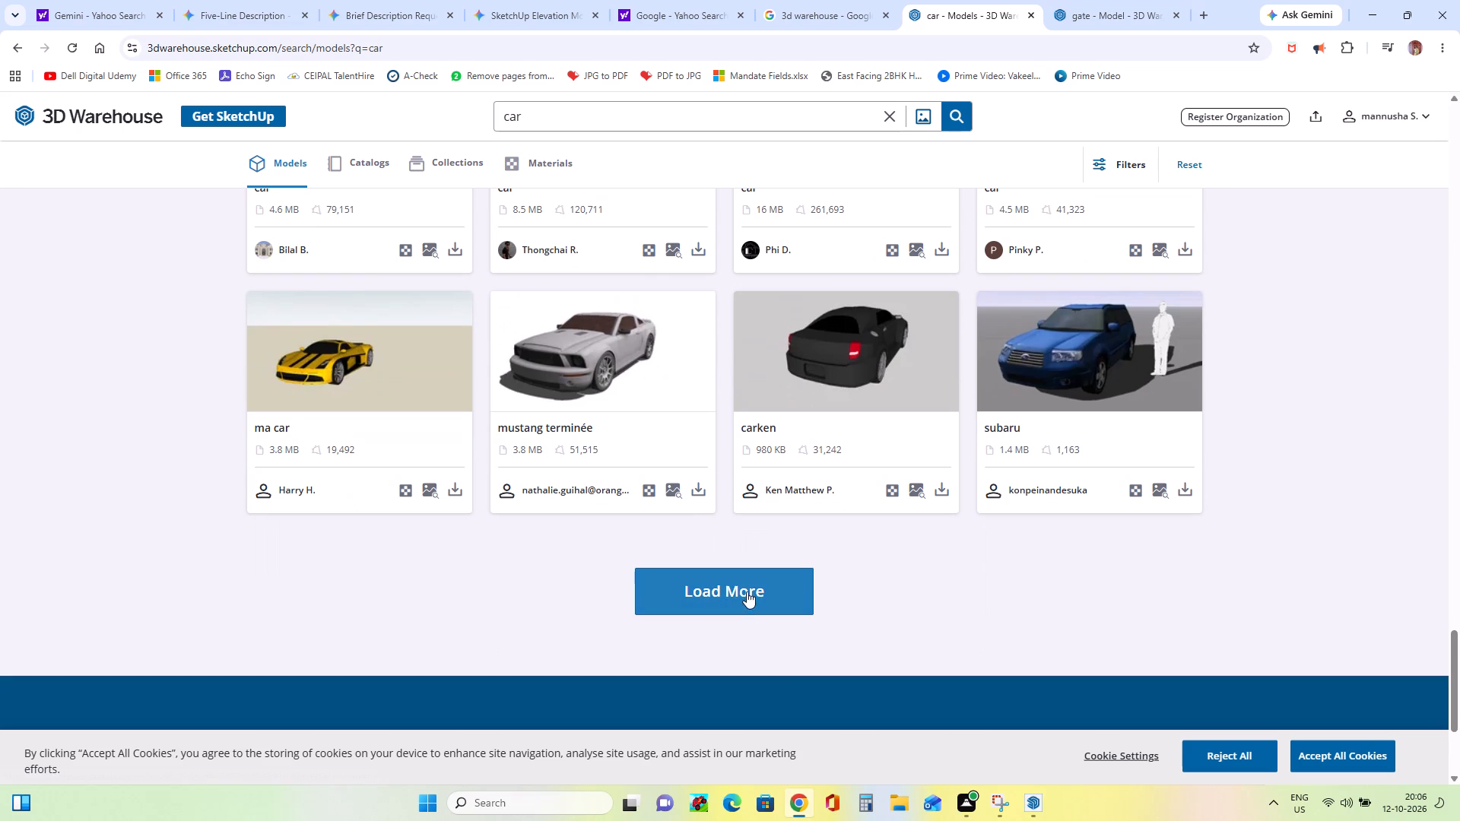
Load more car results, look through the additional models, and return to the start of the list.
click(747, 591)
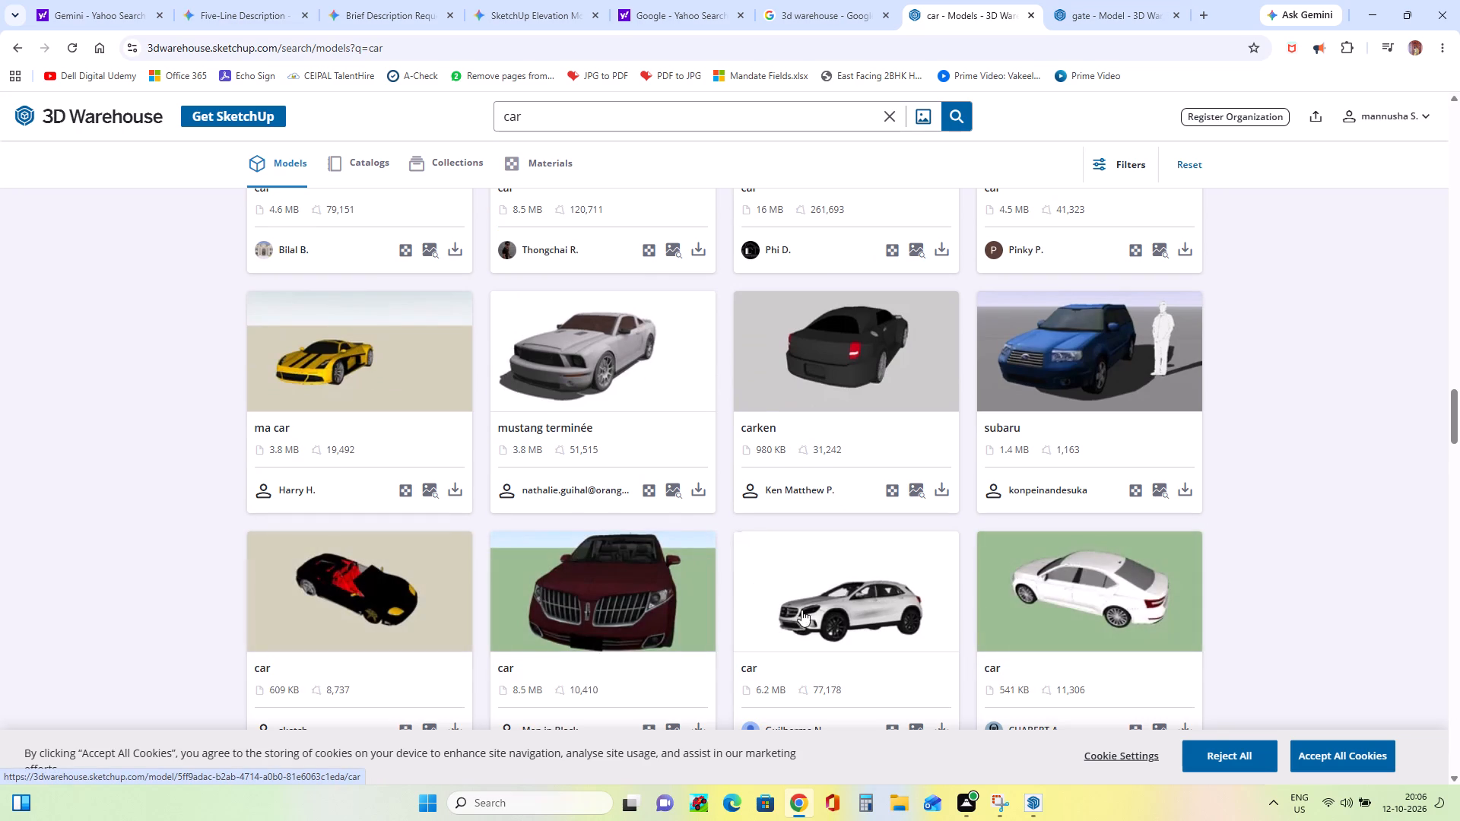
scroll(802, 615, down, 9)
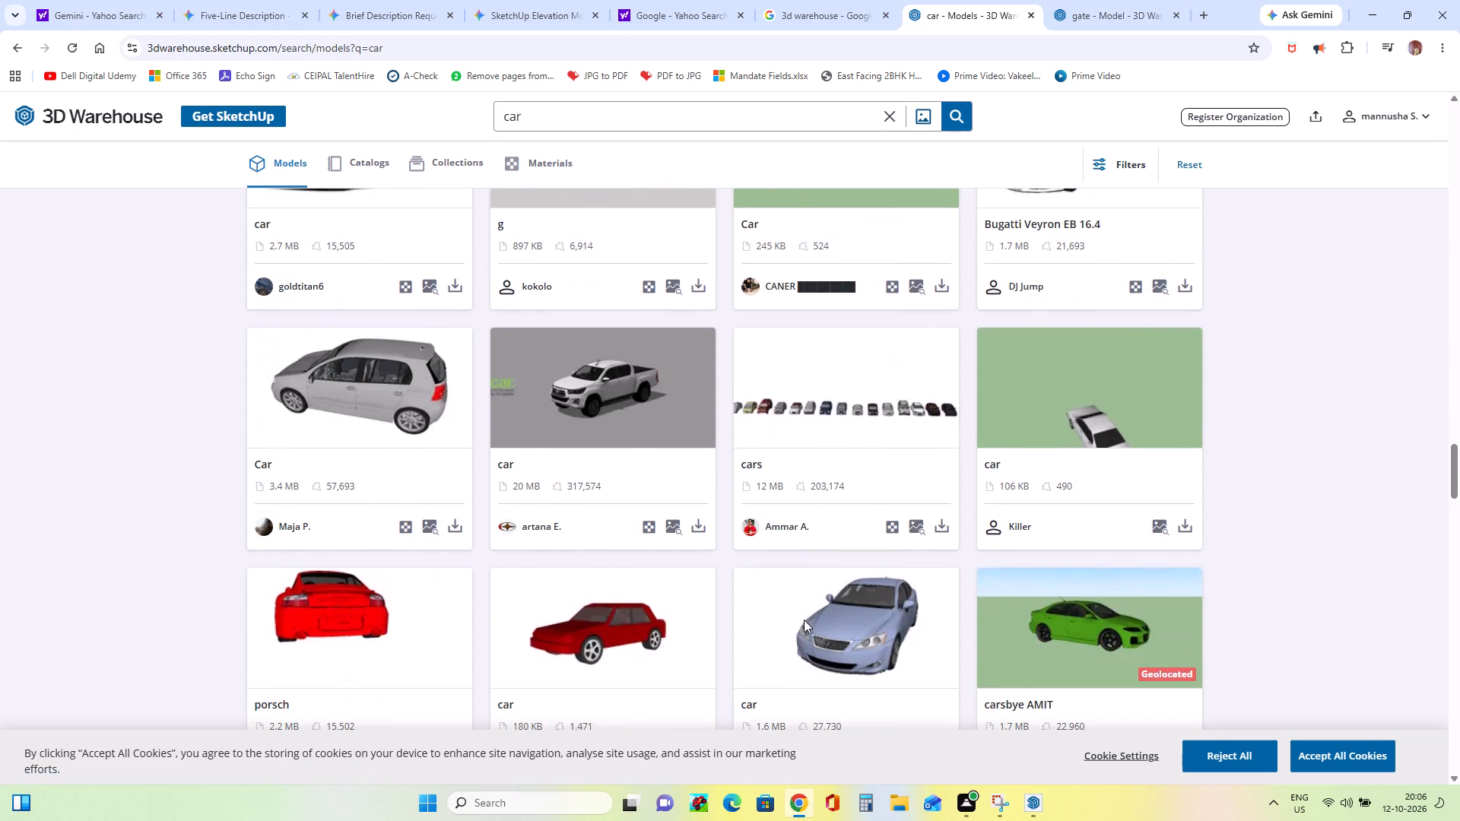
scroll(804, 620, down, 2)
scroll(803, 623, up, 4)
scroll(800, 610, down, 6)
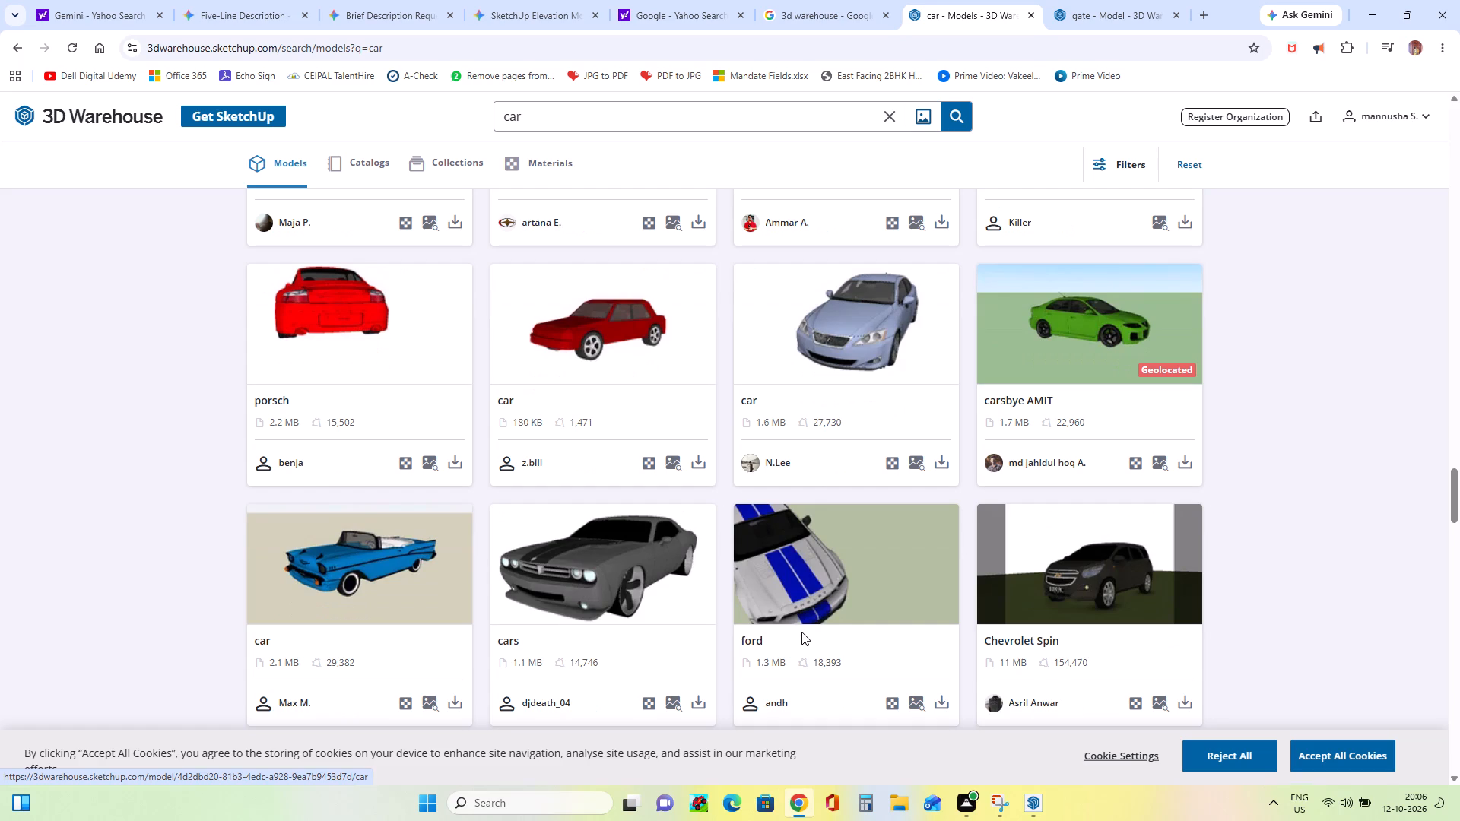
scroll(801, 632, down, 6)
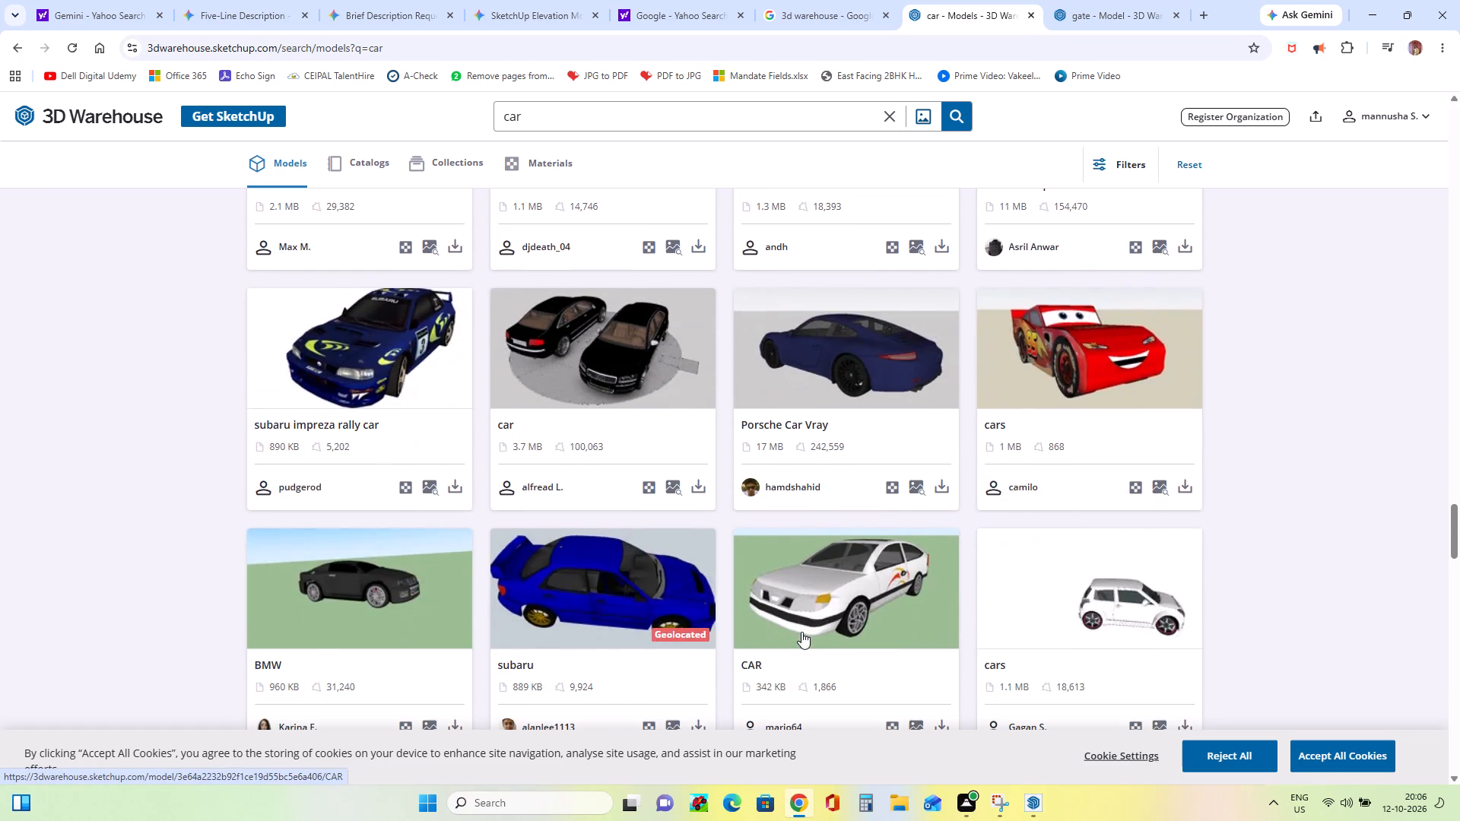
scroll(801, 632, up, 9)
scroll(700, 562, up, 16)
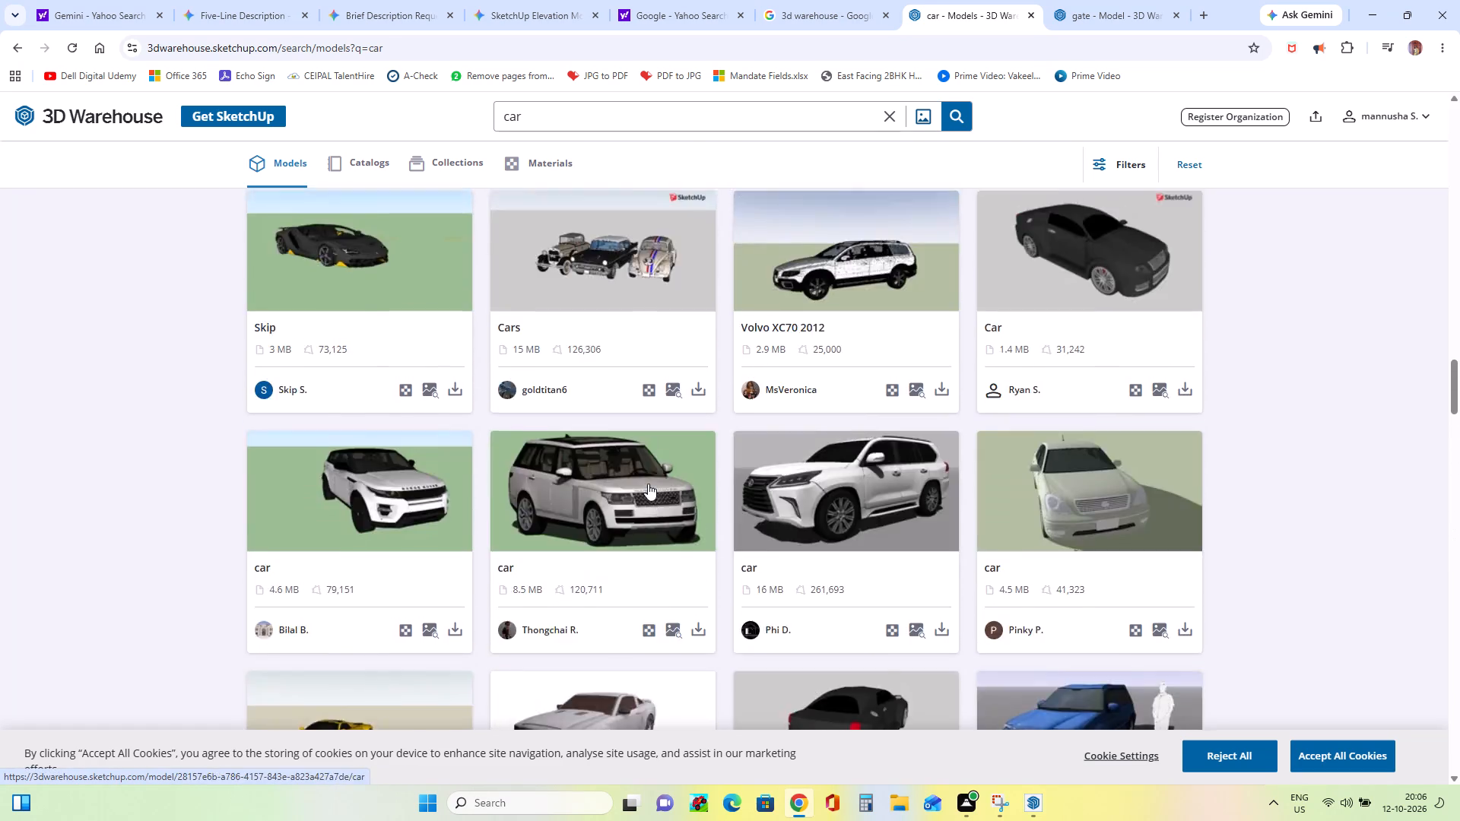
scroll(648, 483, up, 20)
scroll(648, 483, up, 9)
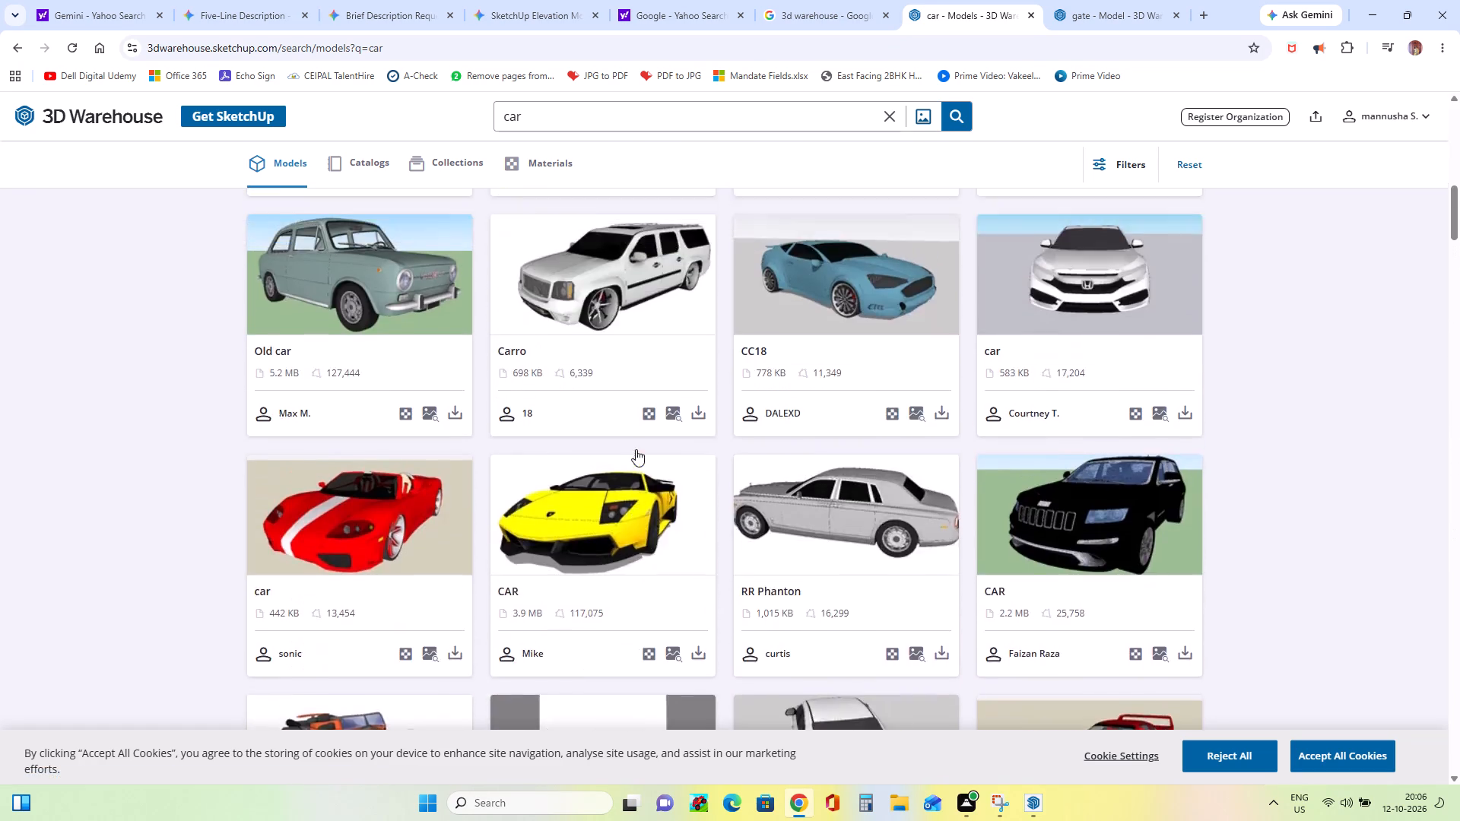
scroll(636, 449, up, 10)
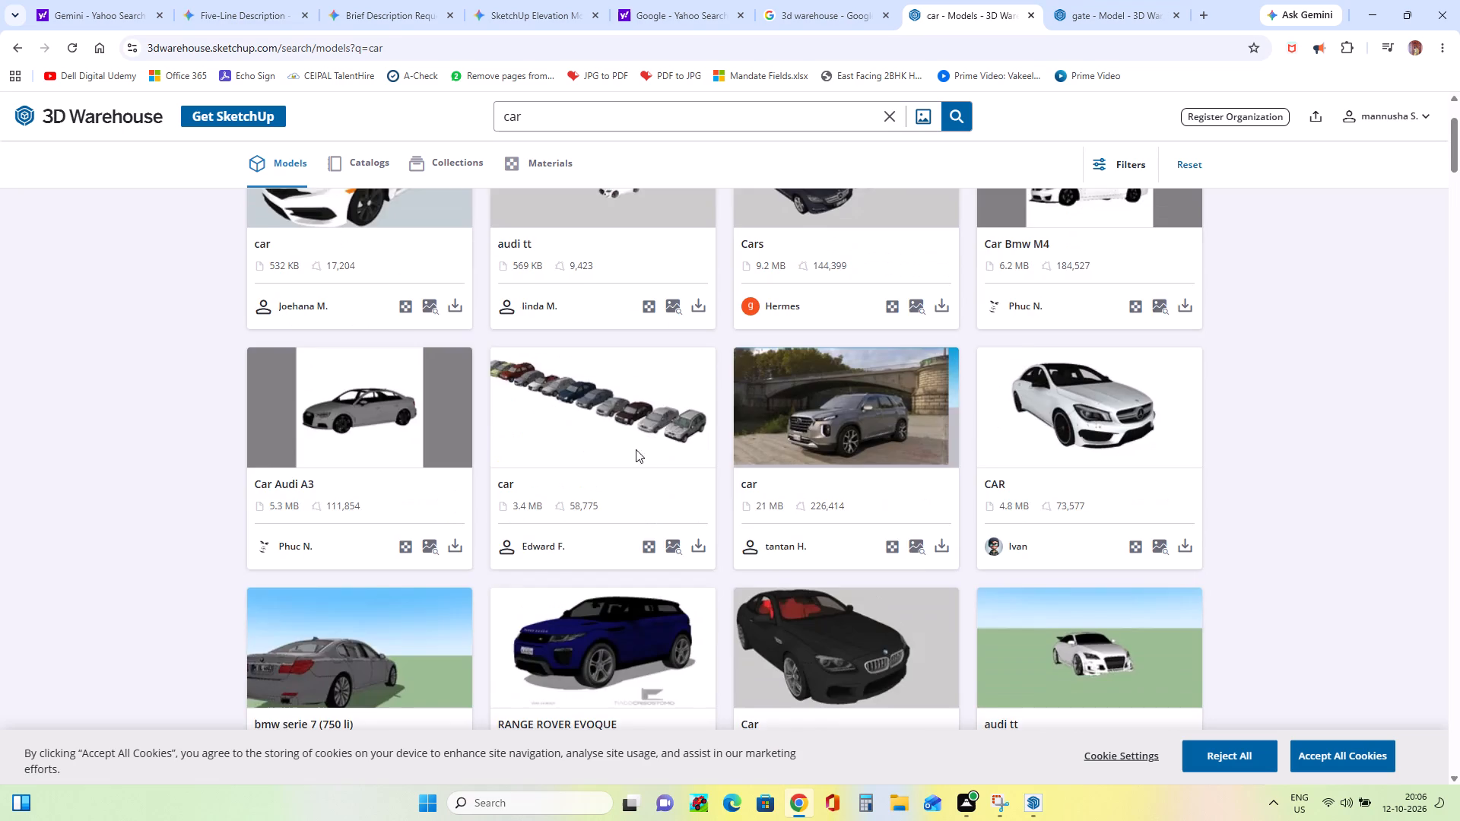
scroll(636, 449, up, 9)
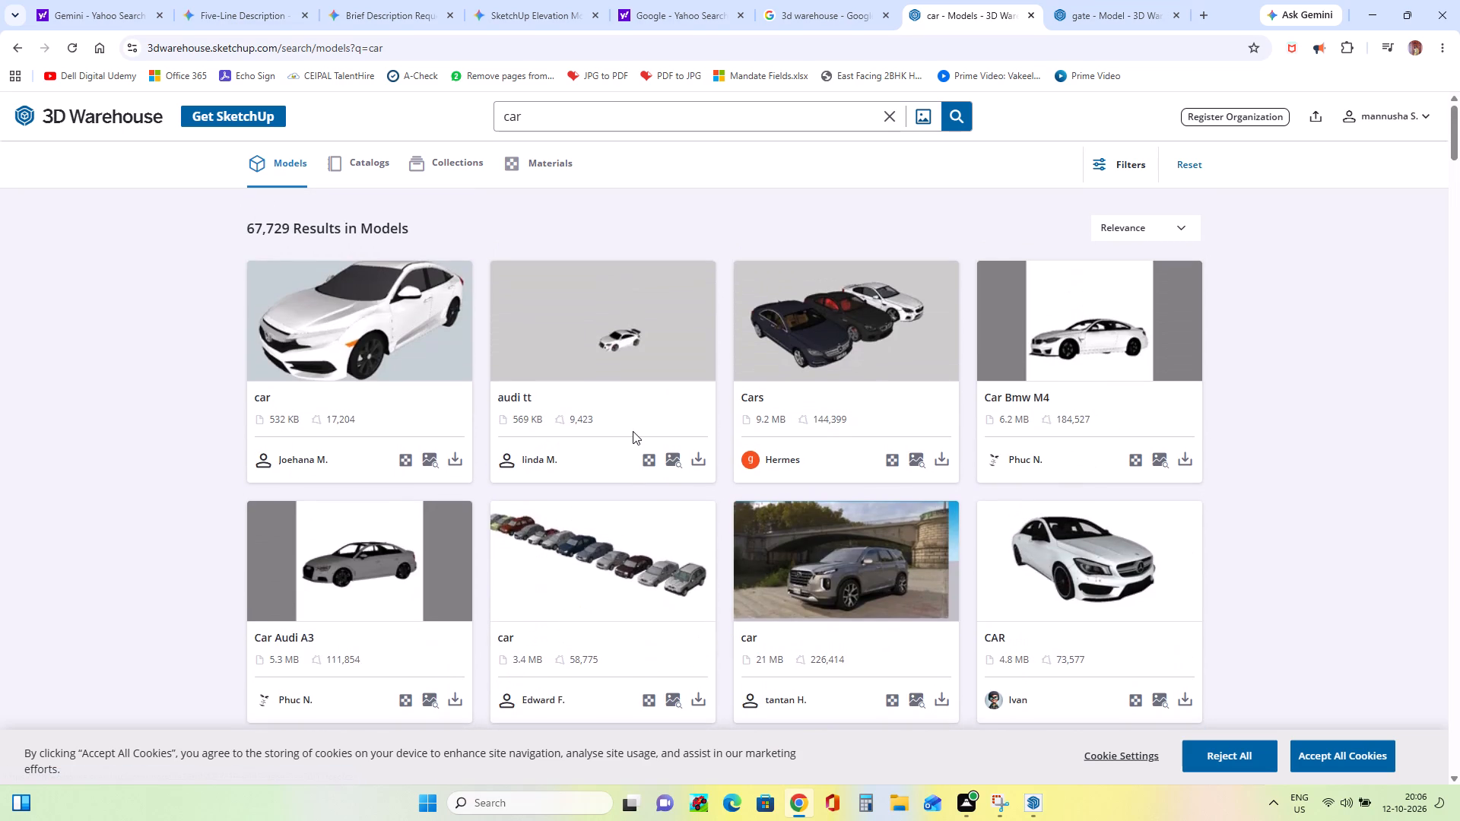
scroll(633, 431, up, 2)
Find the 2.7 MB black SUV on a round paved base among the car results and download it.
scroll(633, 431, down, 20)
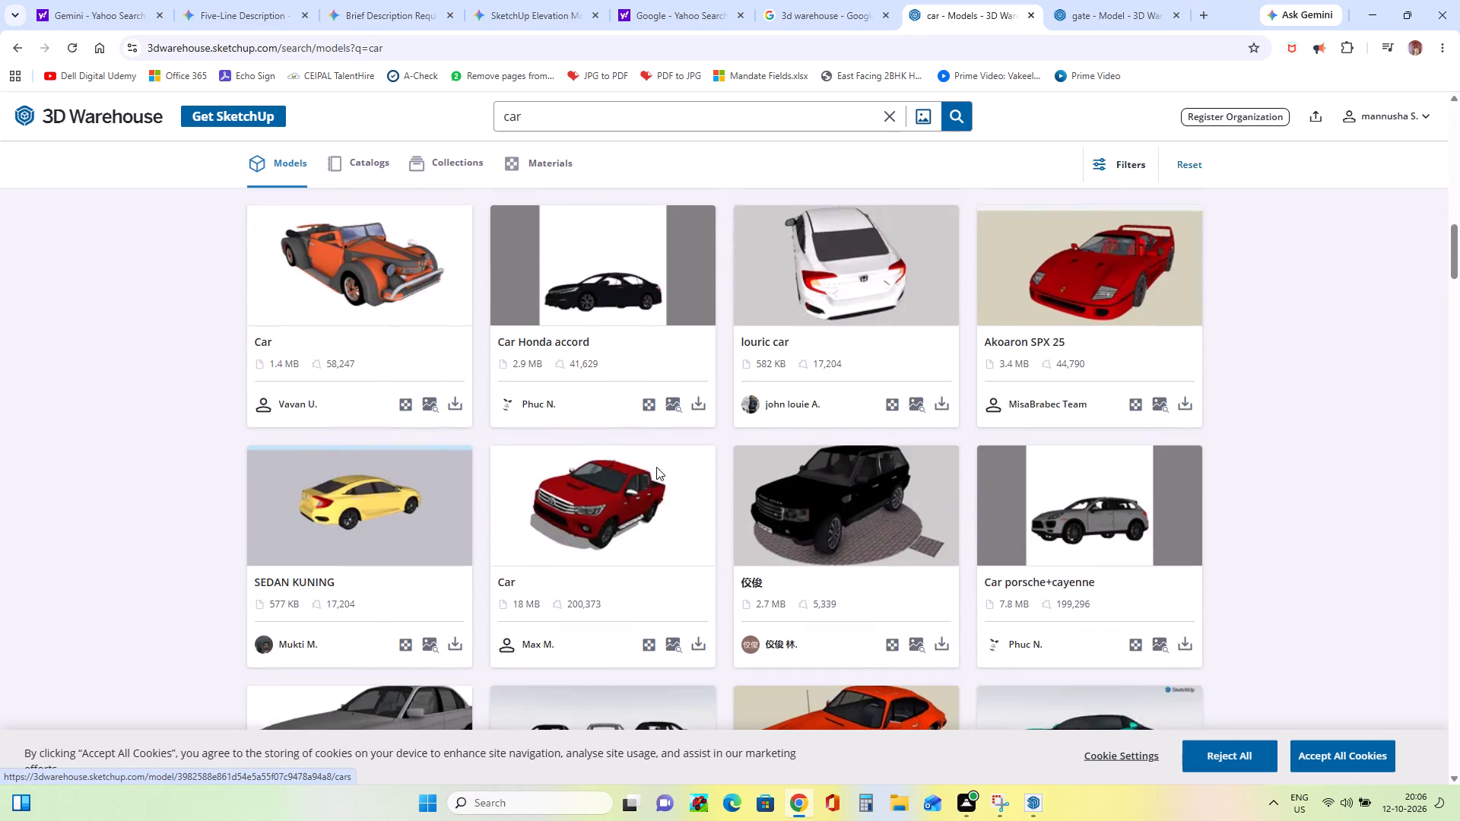
scroll(656, 467, down, 1)
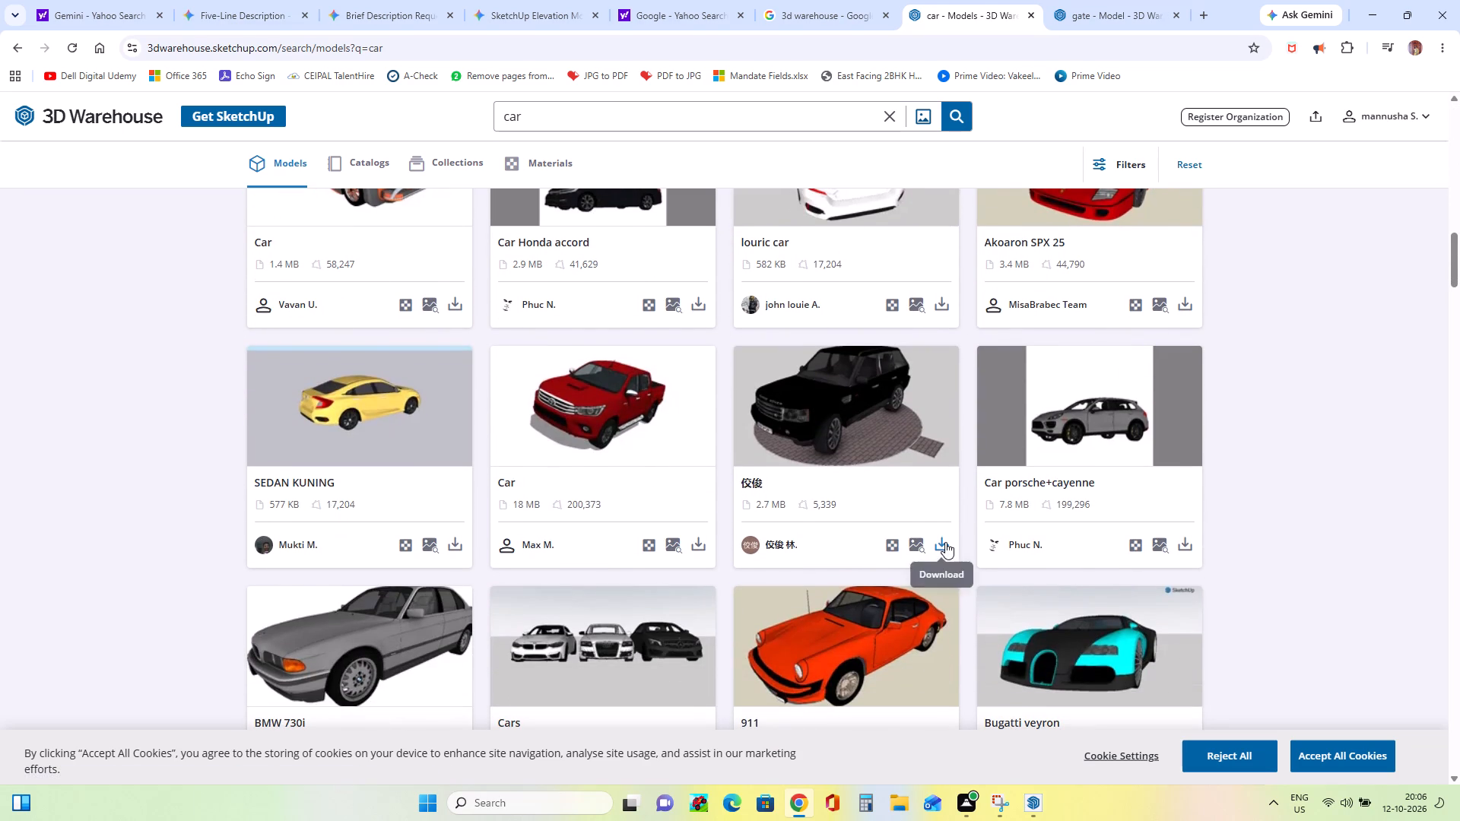
click(945, 542)
click(963, 577)
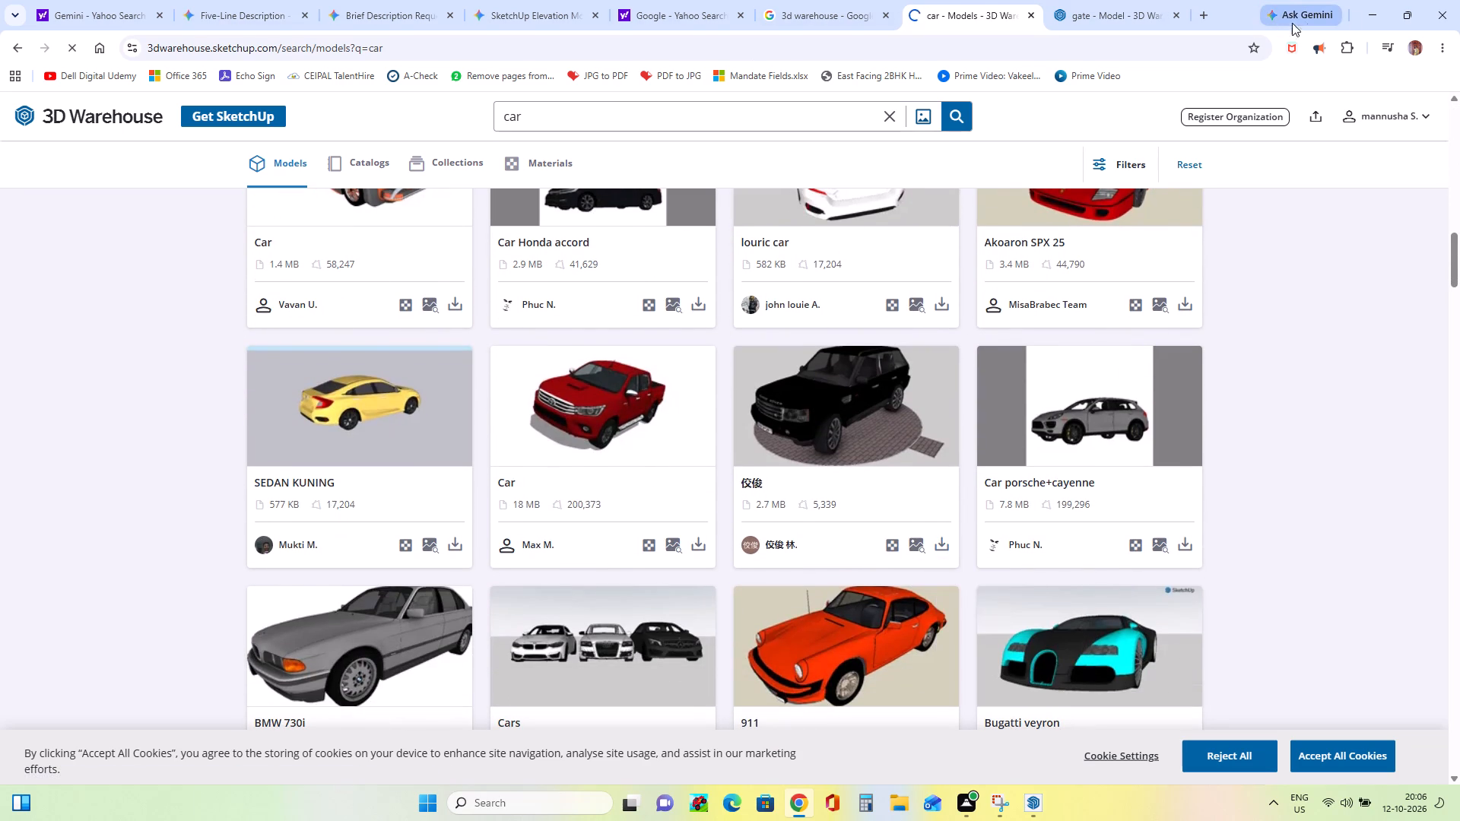
Return to SketchUp and examine the ground-floor entrance, car and hedge in the reference image.
click(1376, 11)
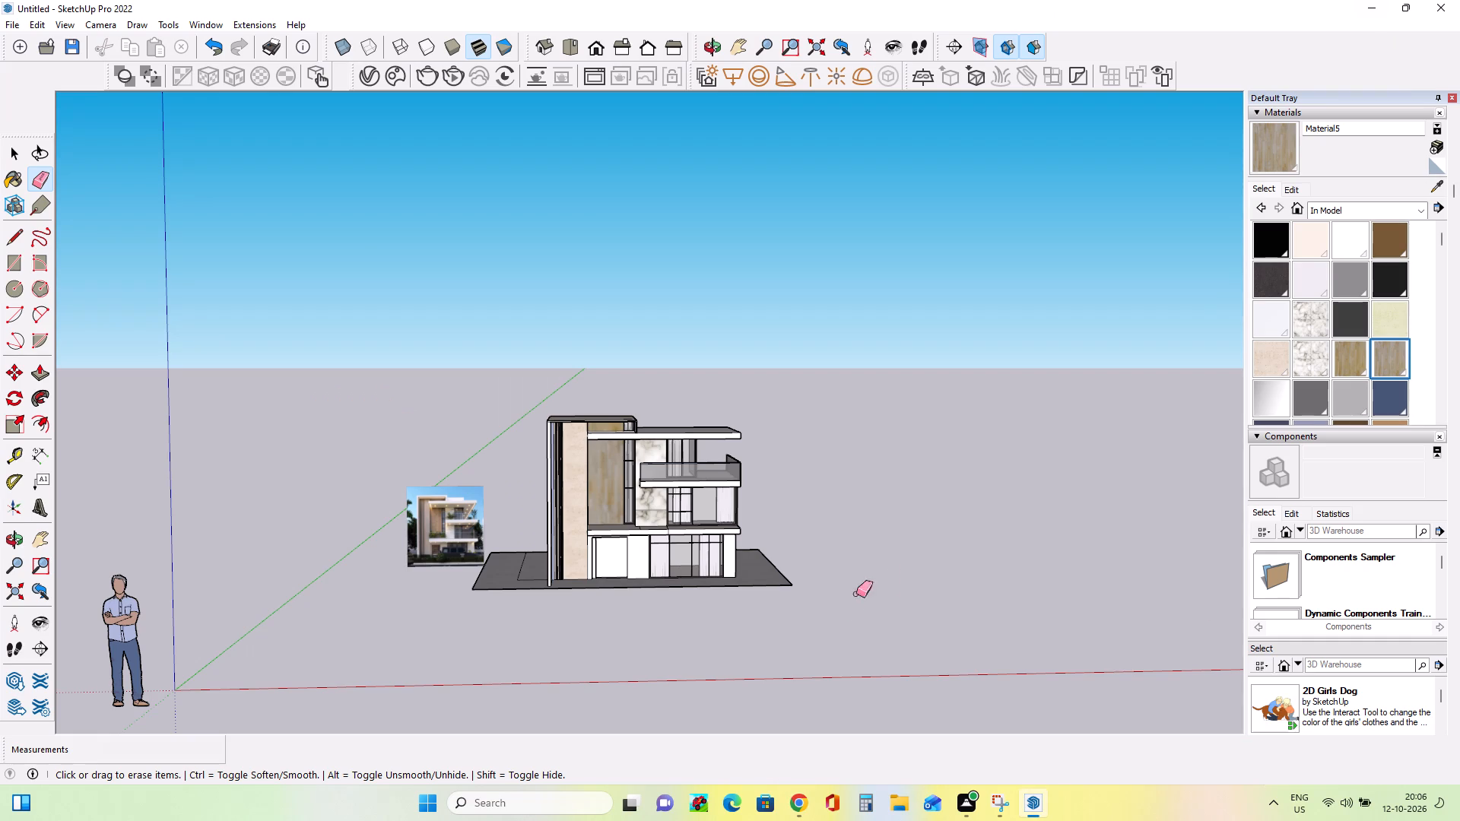
scroll(519, 621, up, 3)
scroll(481, 525, up, 13)
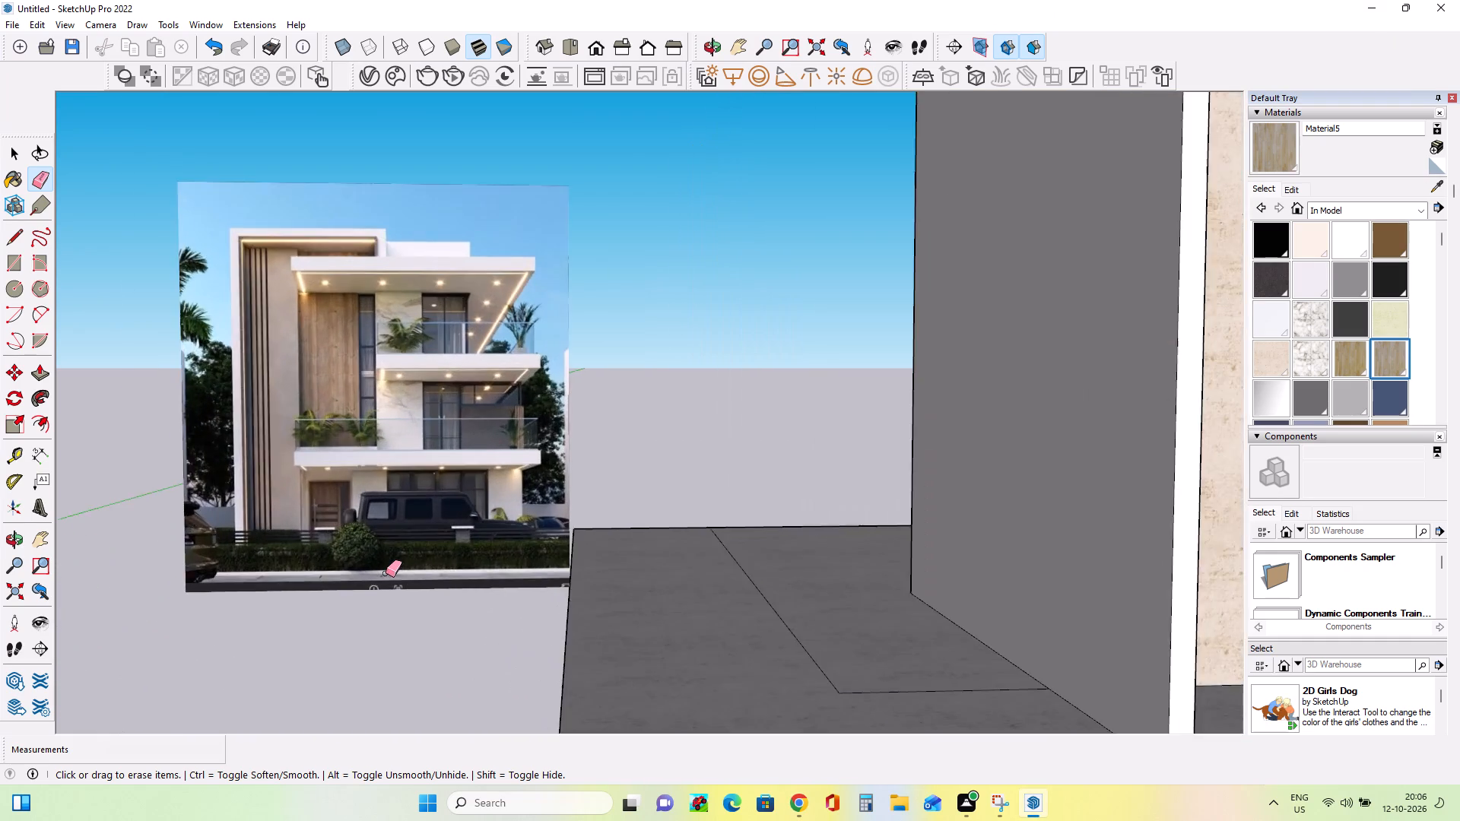
scroll(386, 573, up, 10)
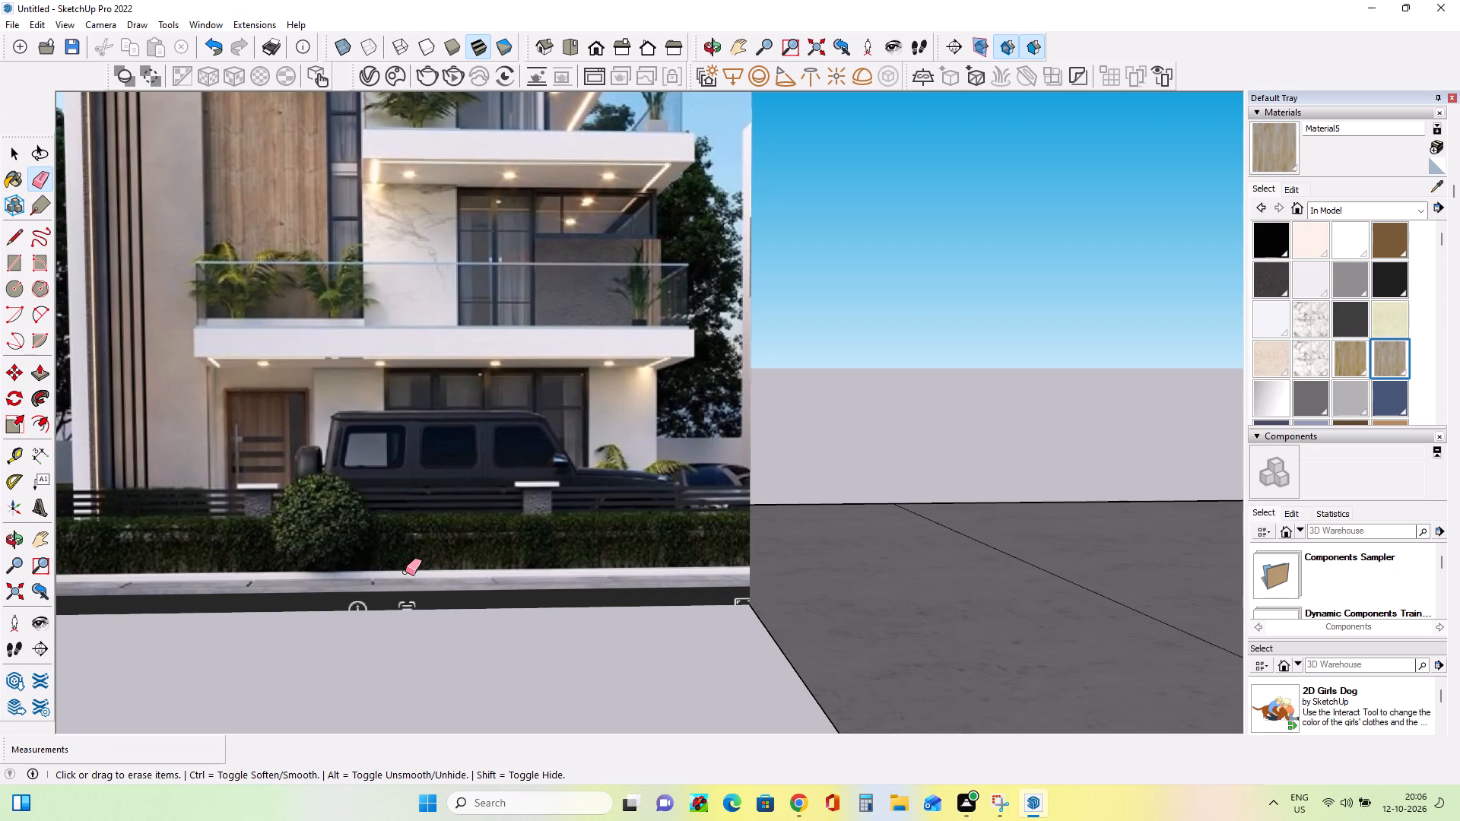
scroll(405, 572, down, 10)
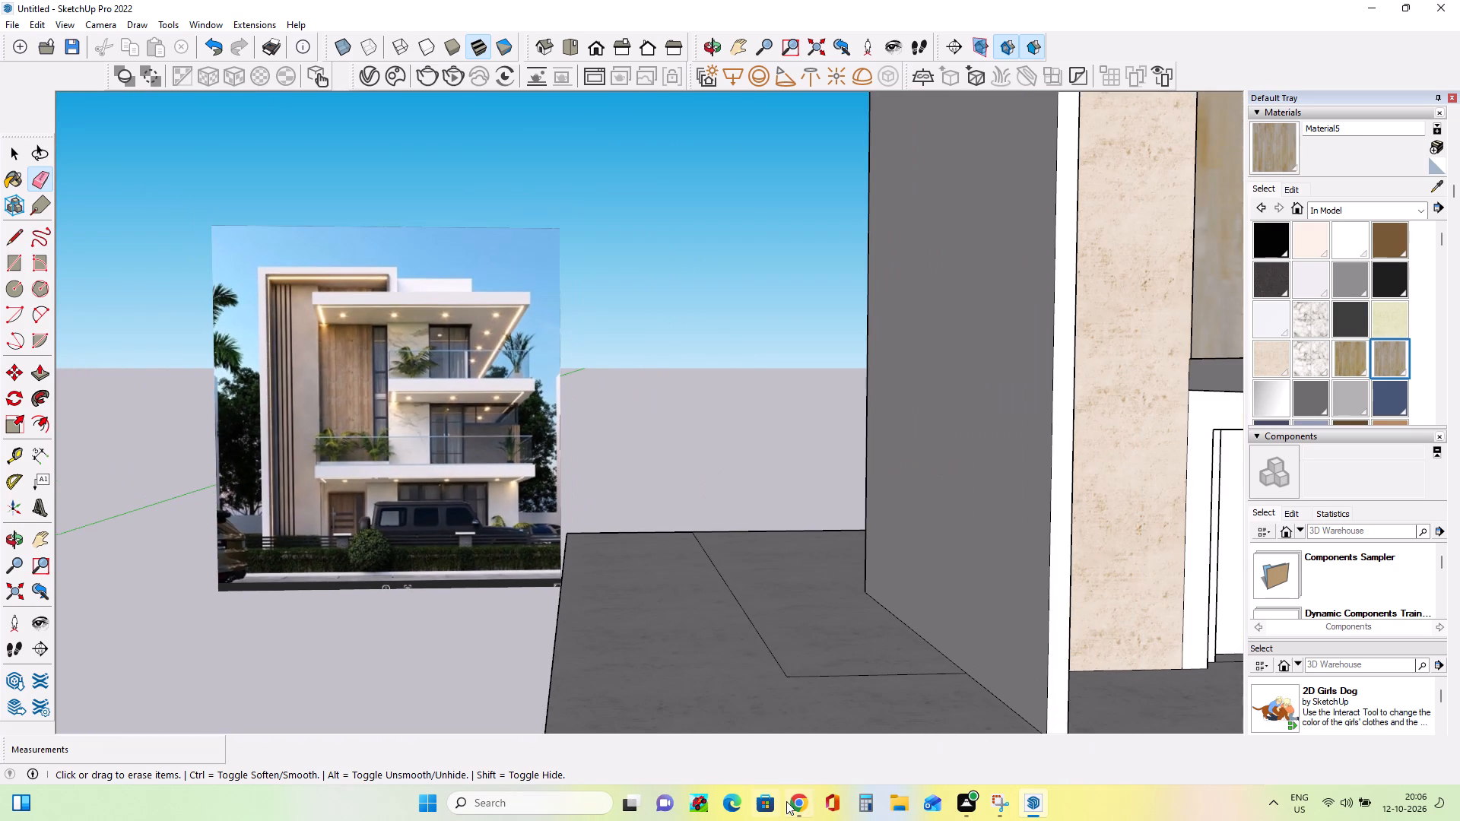
Switch to Chrome and search 3D Warehouse for "door" in place of the car search.
click(792, 804)
click(553, 116)
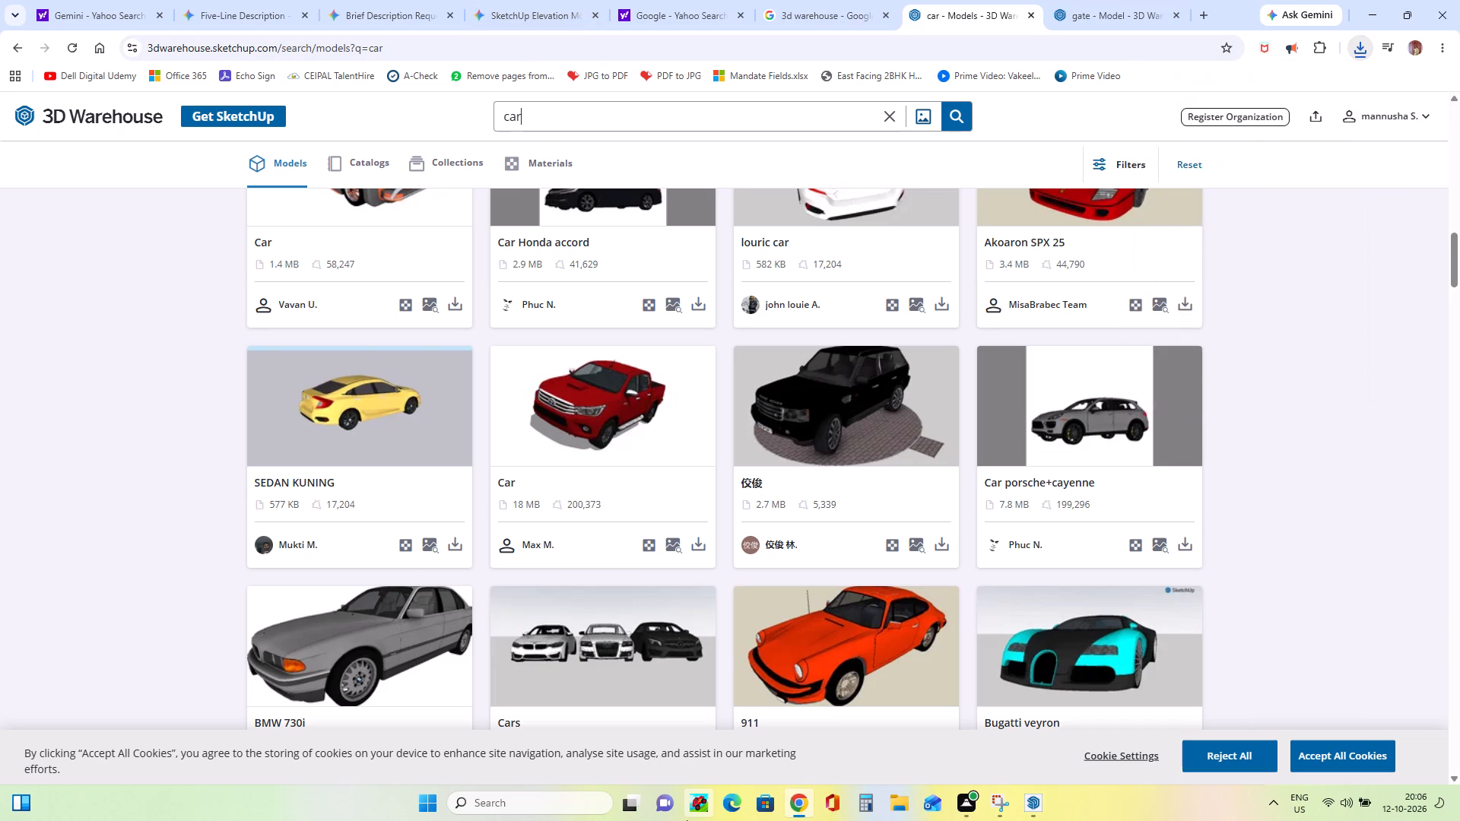
key(BackSpace)
key(BackSpace)
key(BackSpace)
key(BackSpace)
key(d)
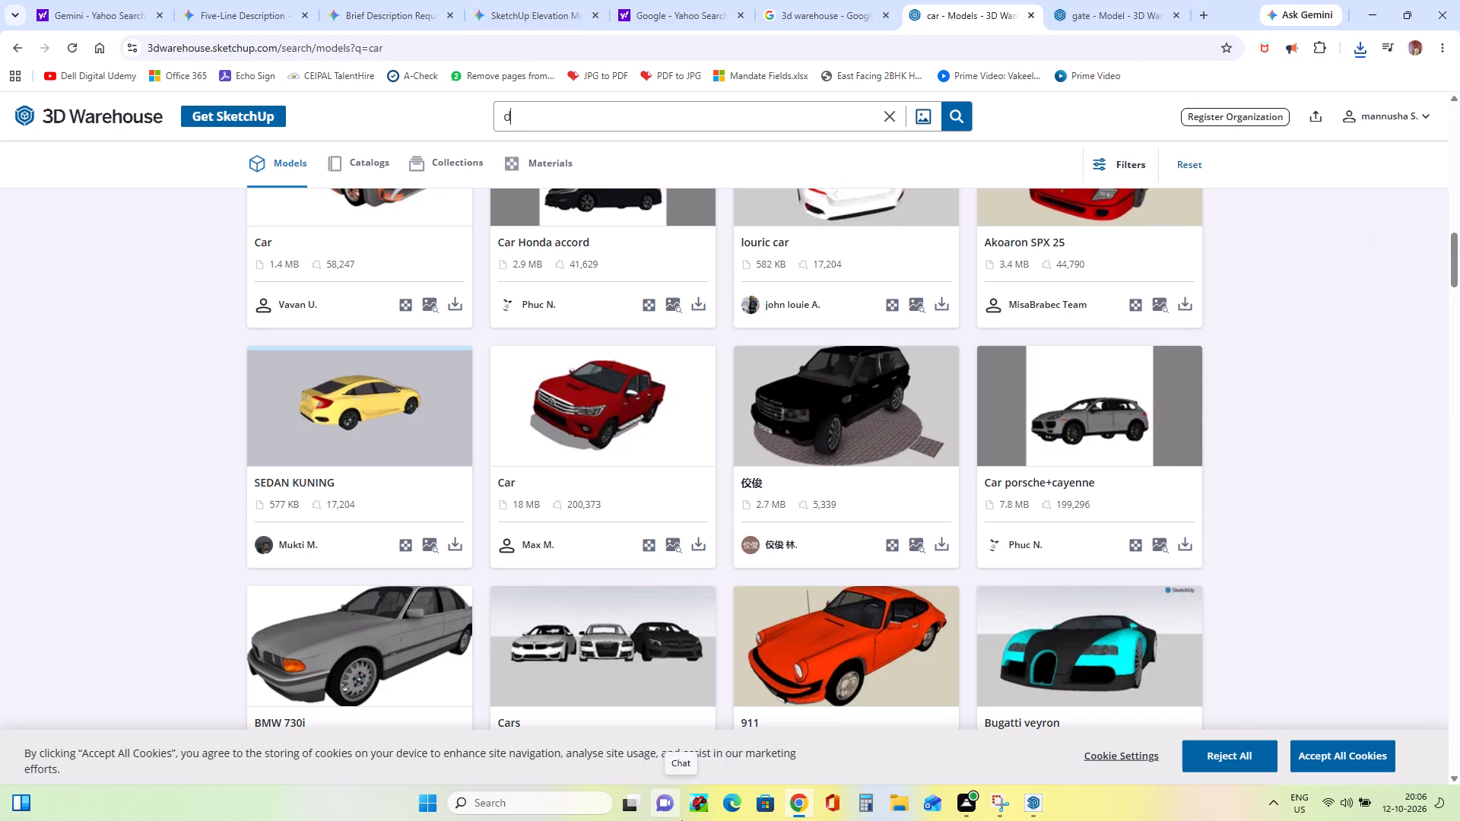
text(oor)
key(Return)
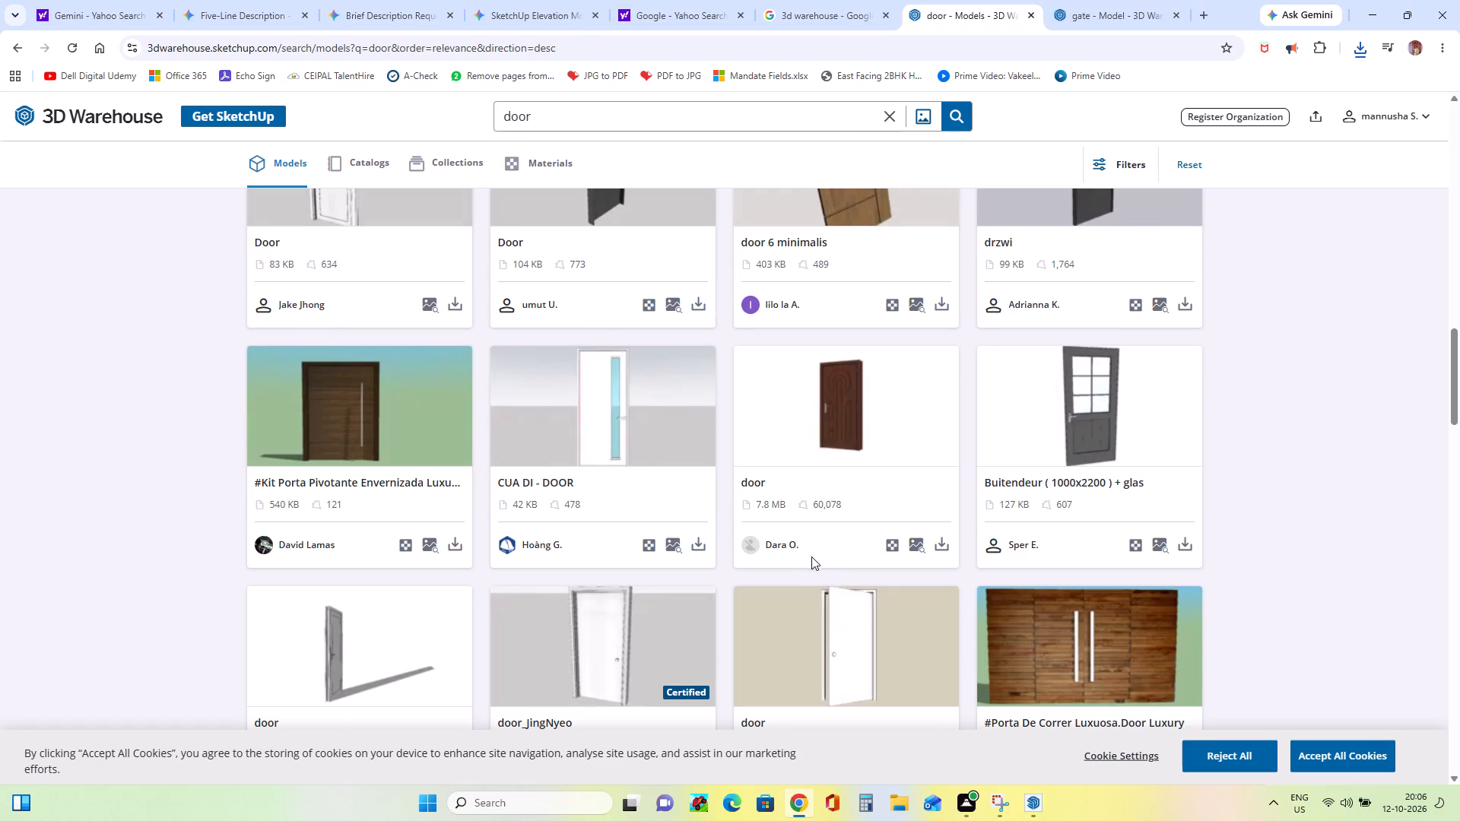
Look through the door results for an entrance door resembling the one in the reference image.
scroll(814, 564, up, 11)
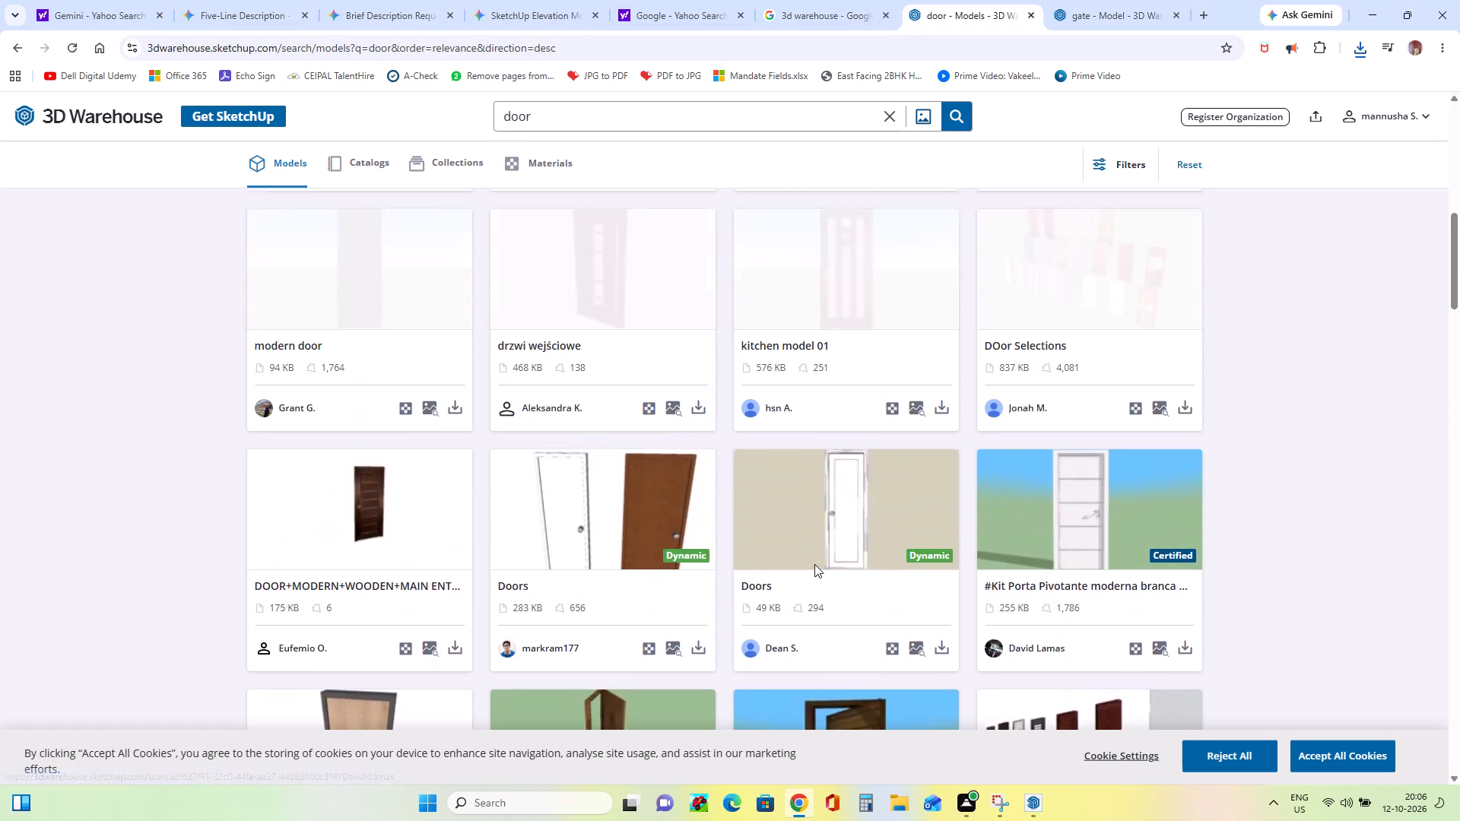
scroll(814, 564, up, 4)
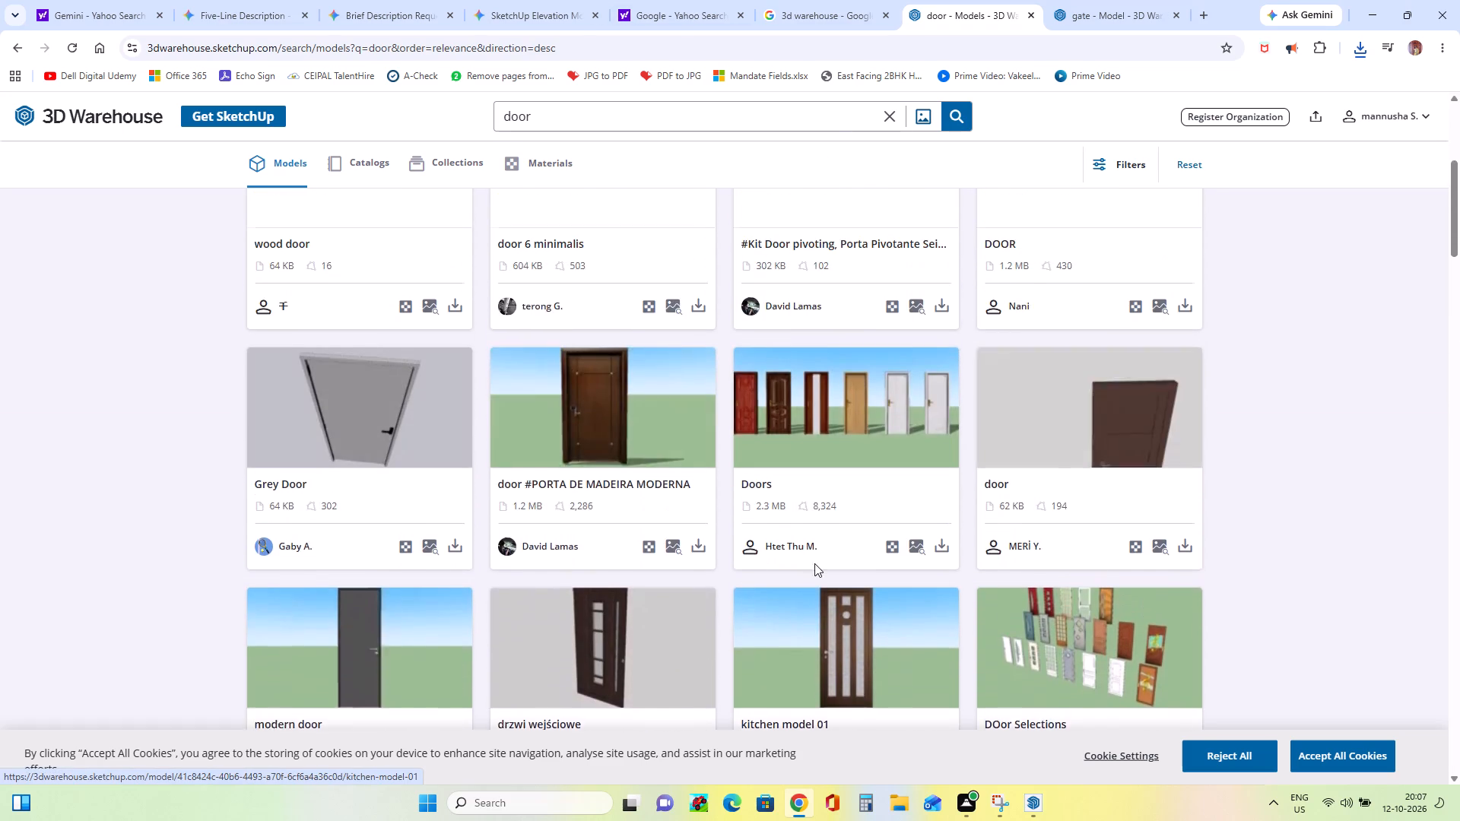
scroll(814, 563, up, 11)
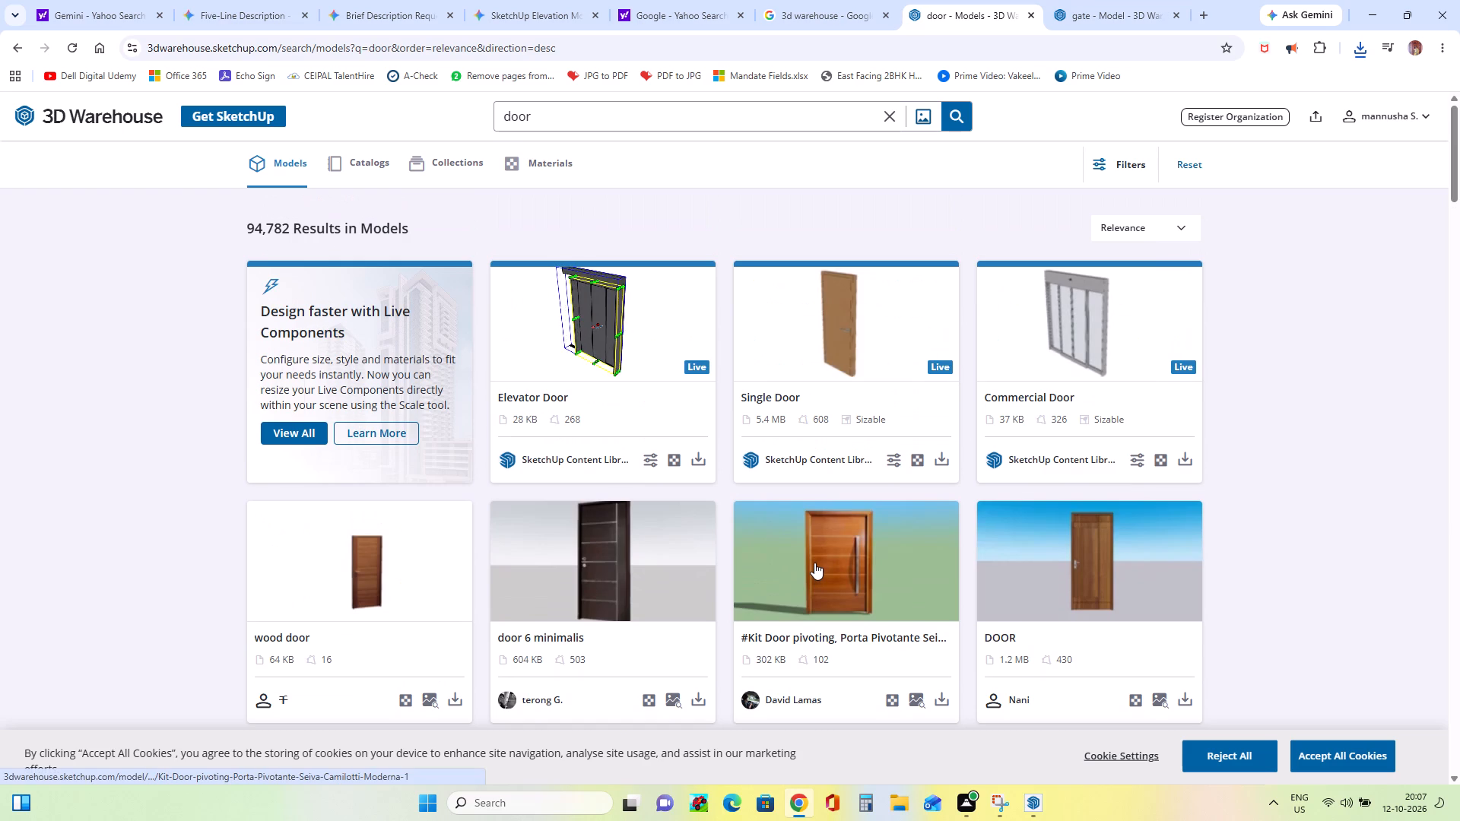
scroll(814, 563, down, 18)
scroll(814, 565, down, 5)
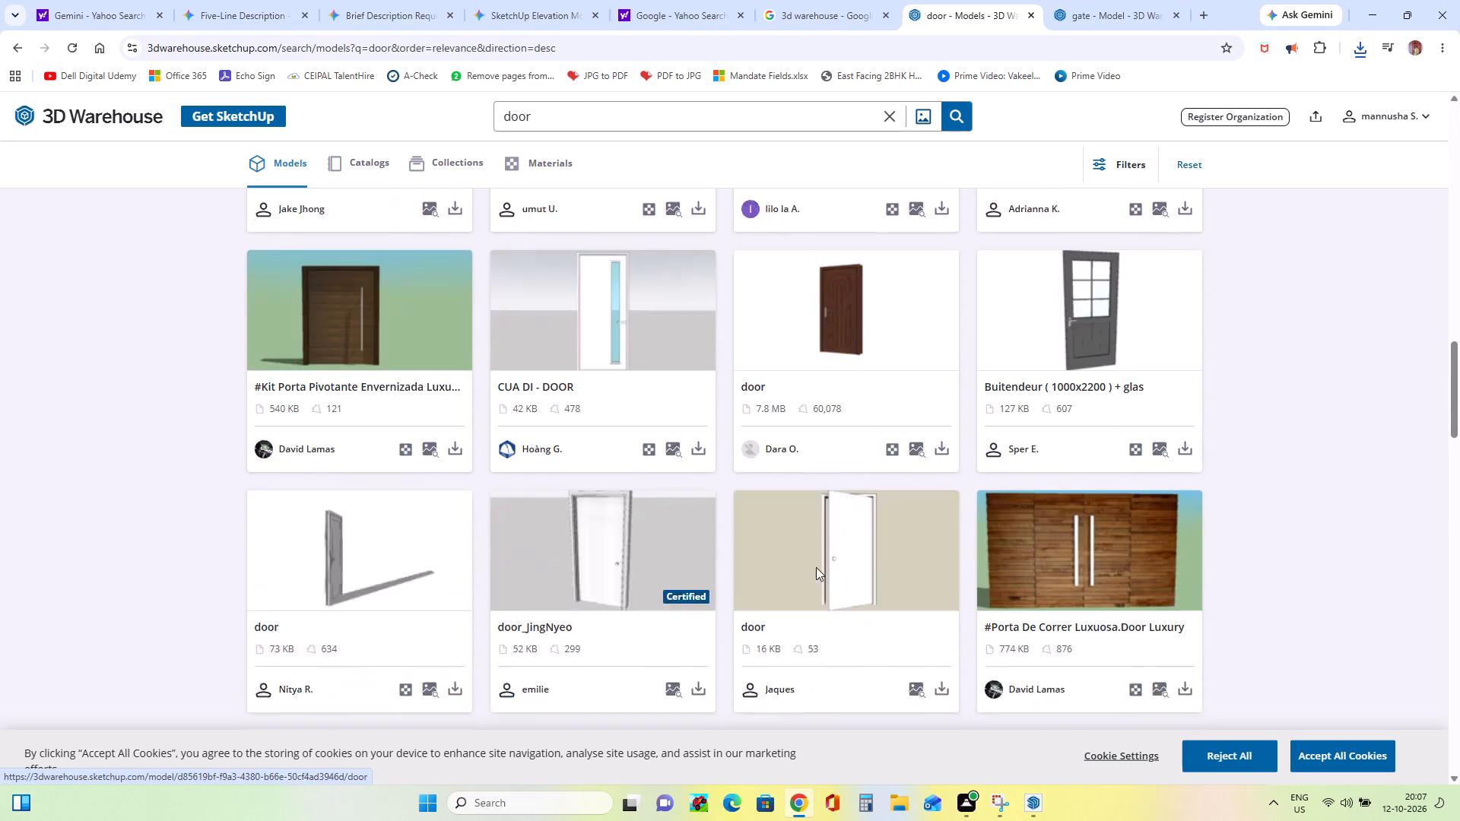
scroll(816, 567, down, 11)
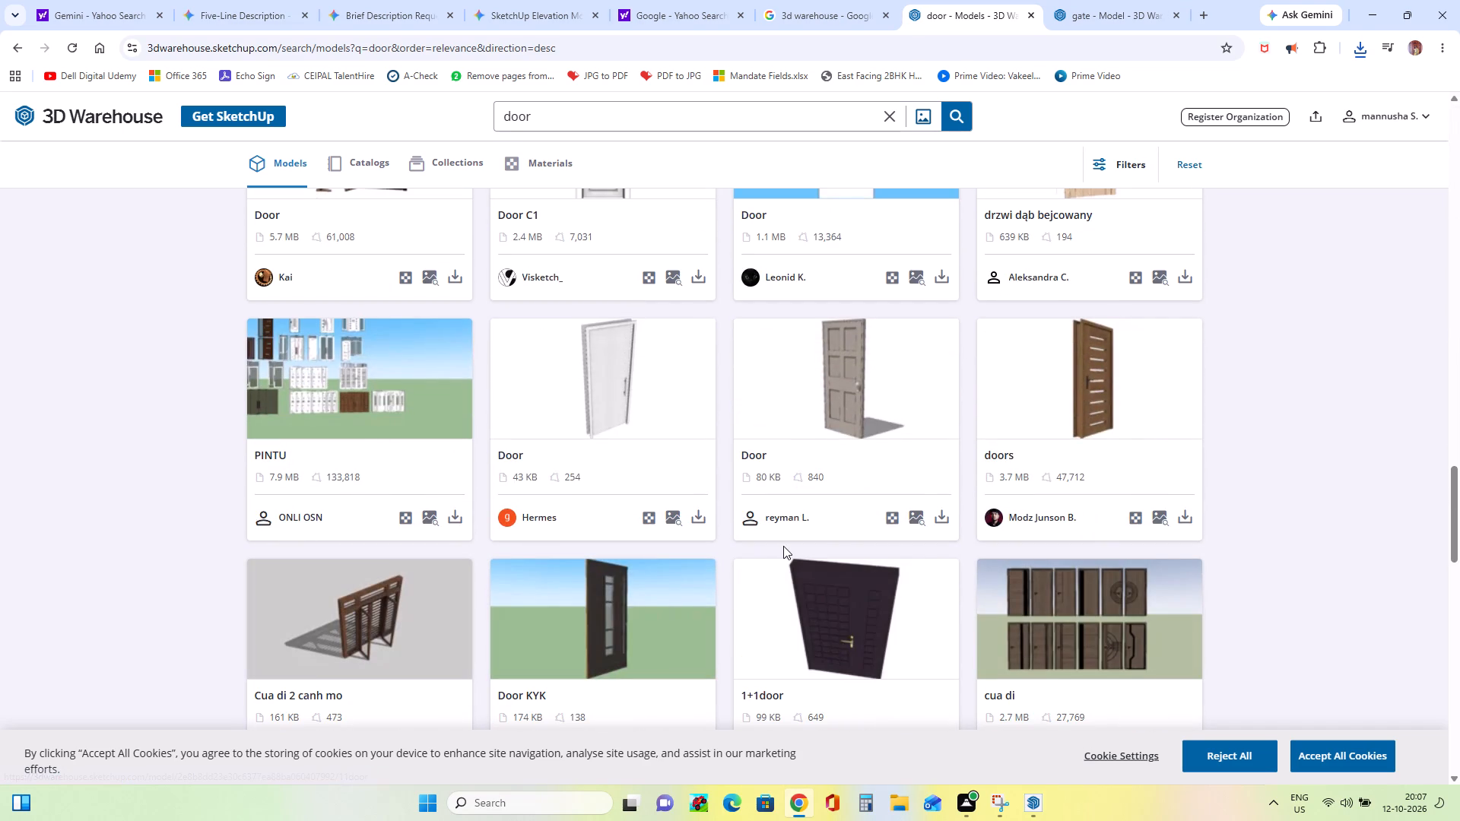
scroll(783, 546, down, 7)
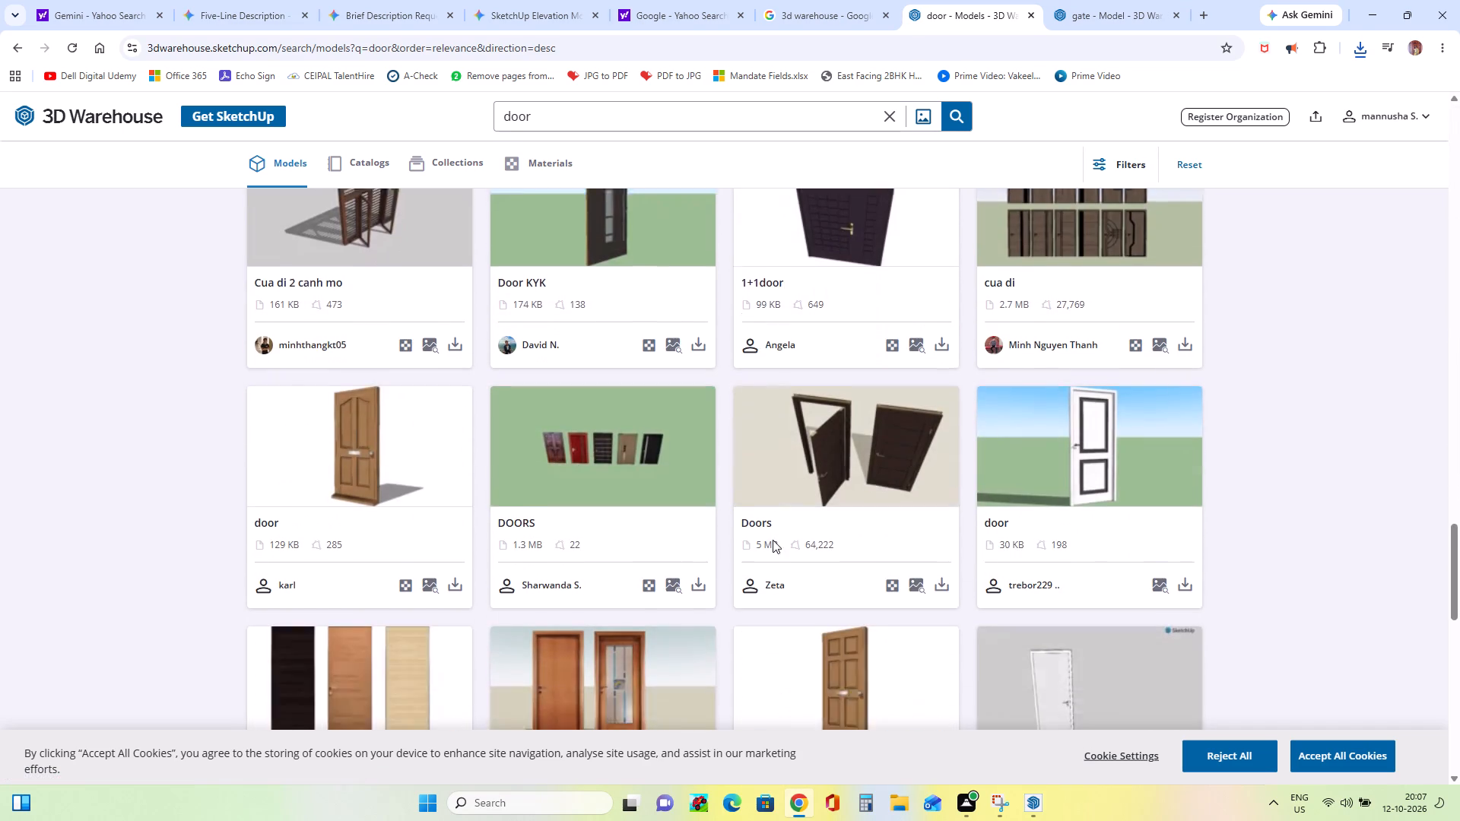
scroll(764, 569, down, 6)
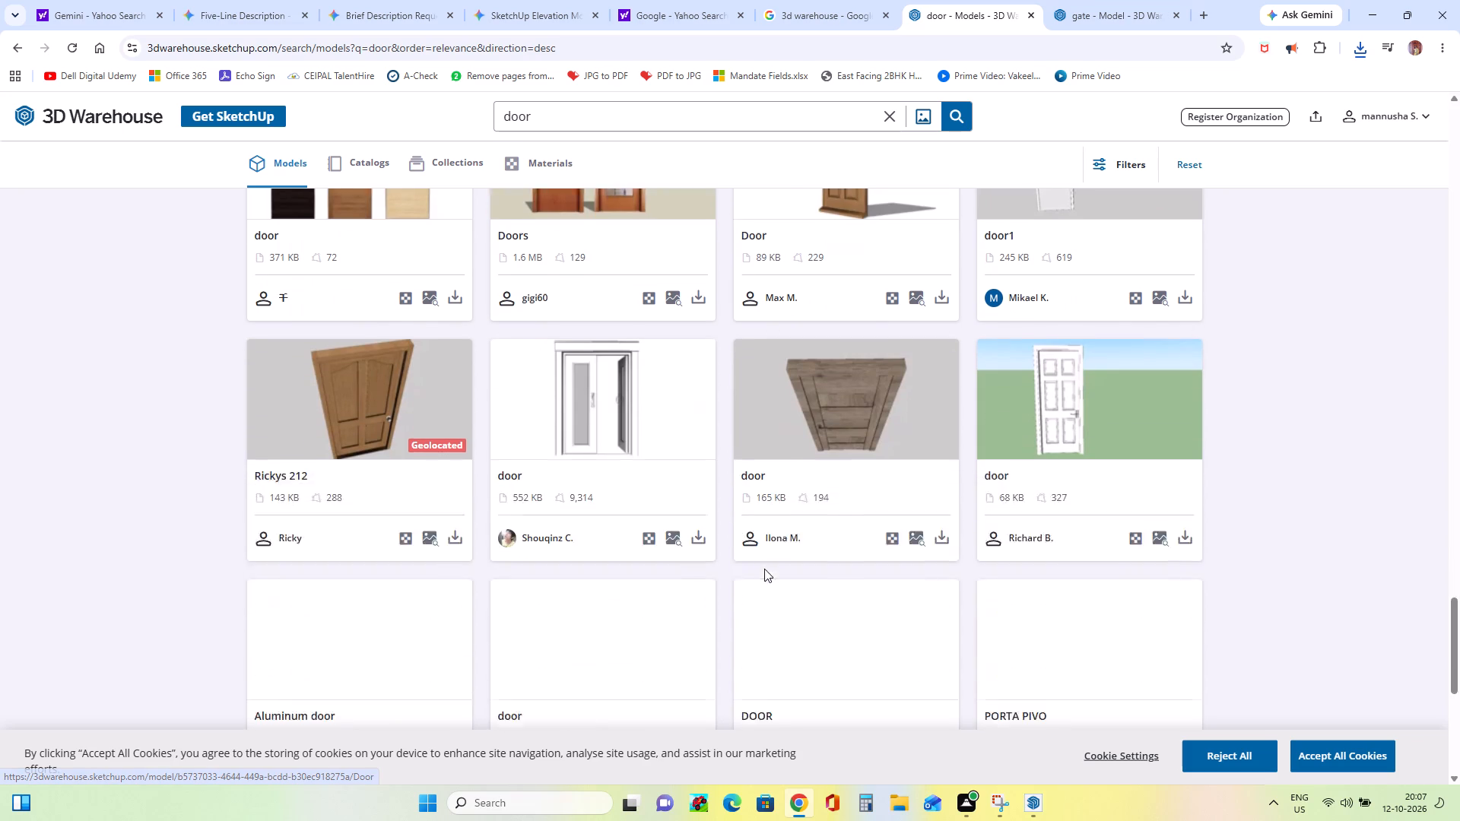
scroll(764, 569, up, 4)
scroll(764, 571, down, 8)
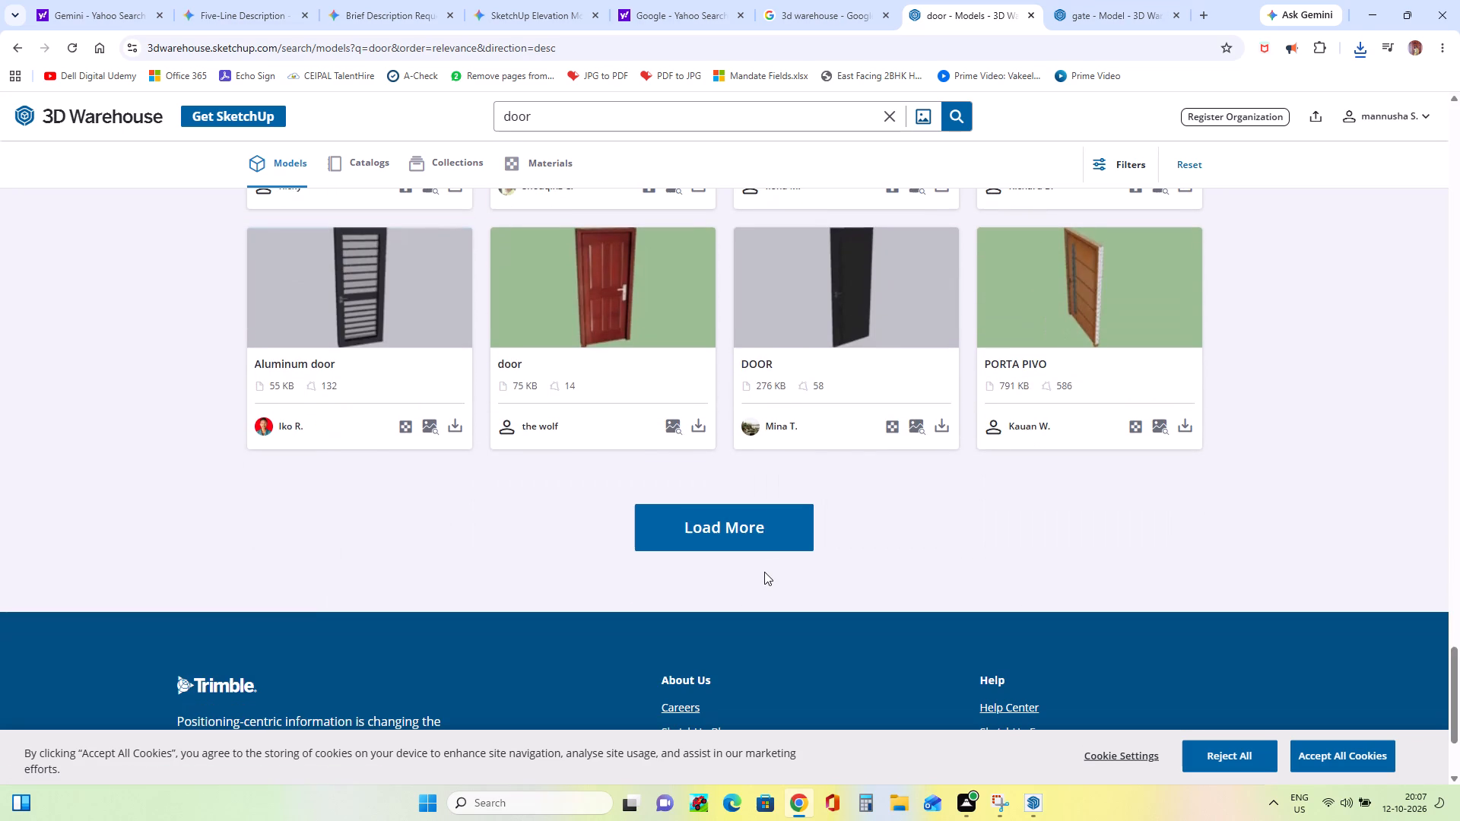
Load more door results and look through the additional models for a dark wooden entrance door.
click(680, 515)
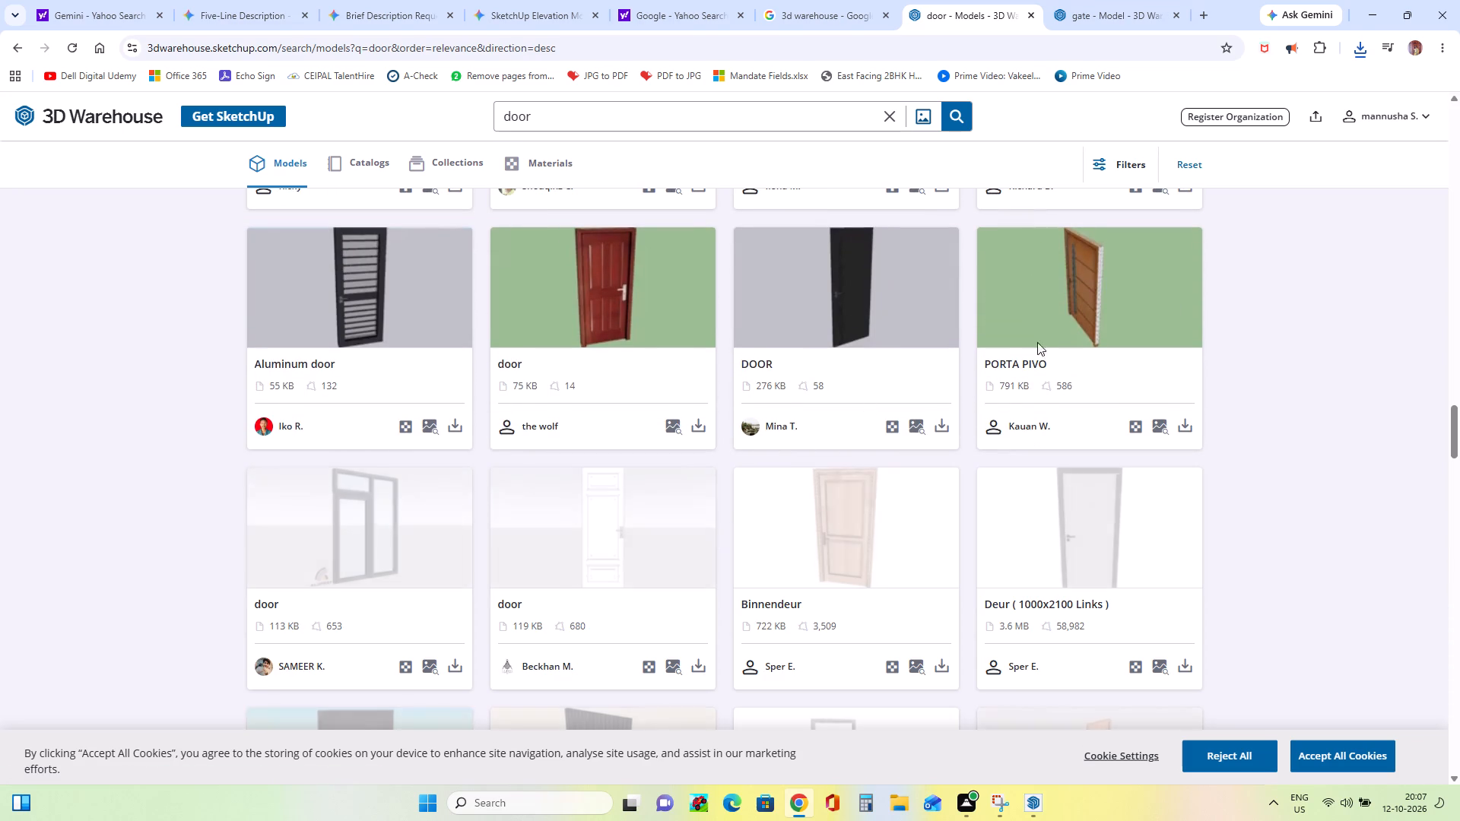
scroll(710, 424, down, 4)
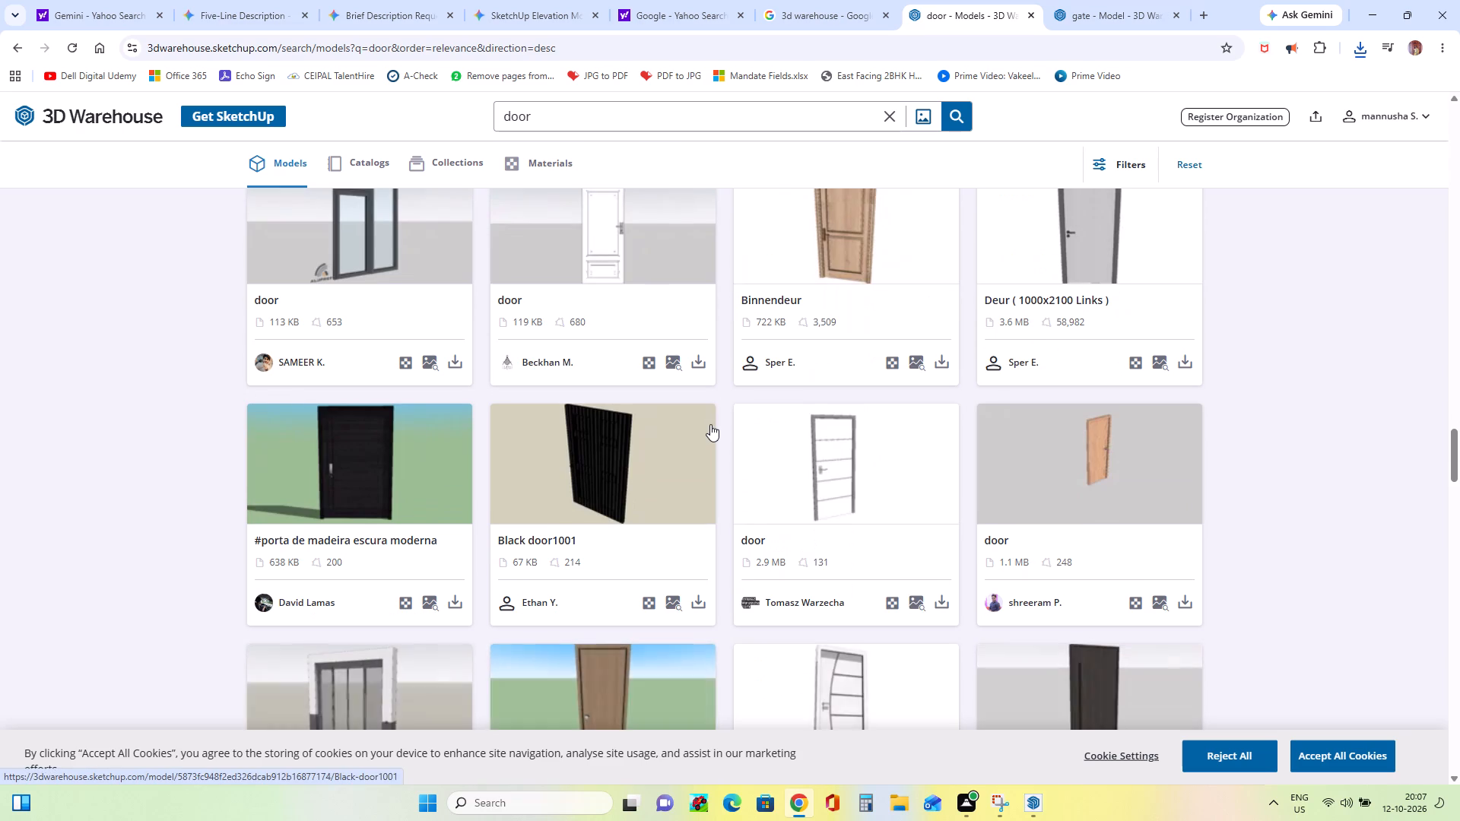
scroll(710, 424, down, 20)
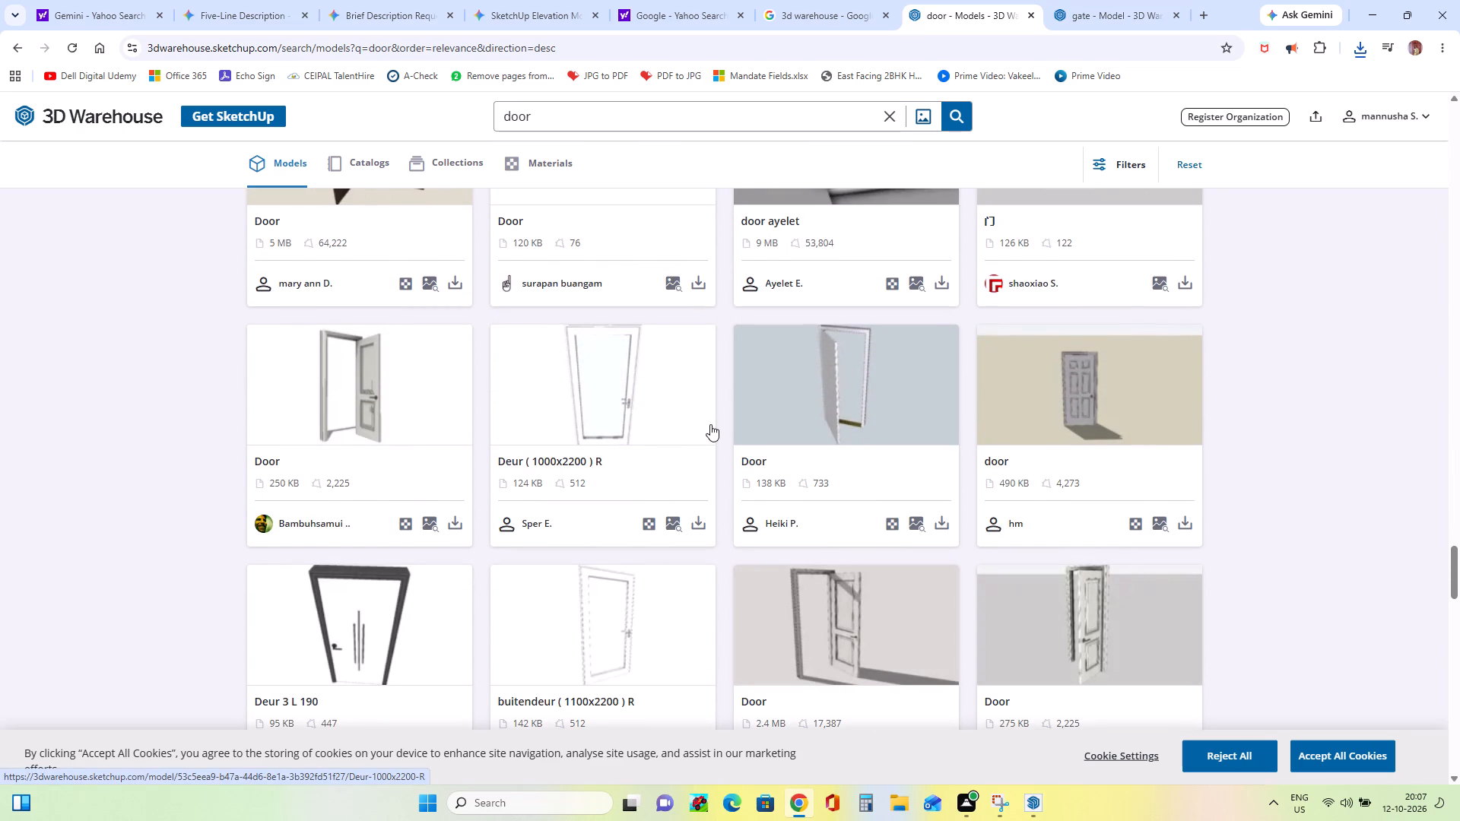
scroll(710, 424, down, 10)
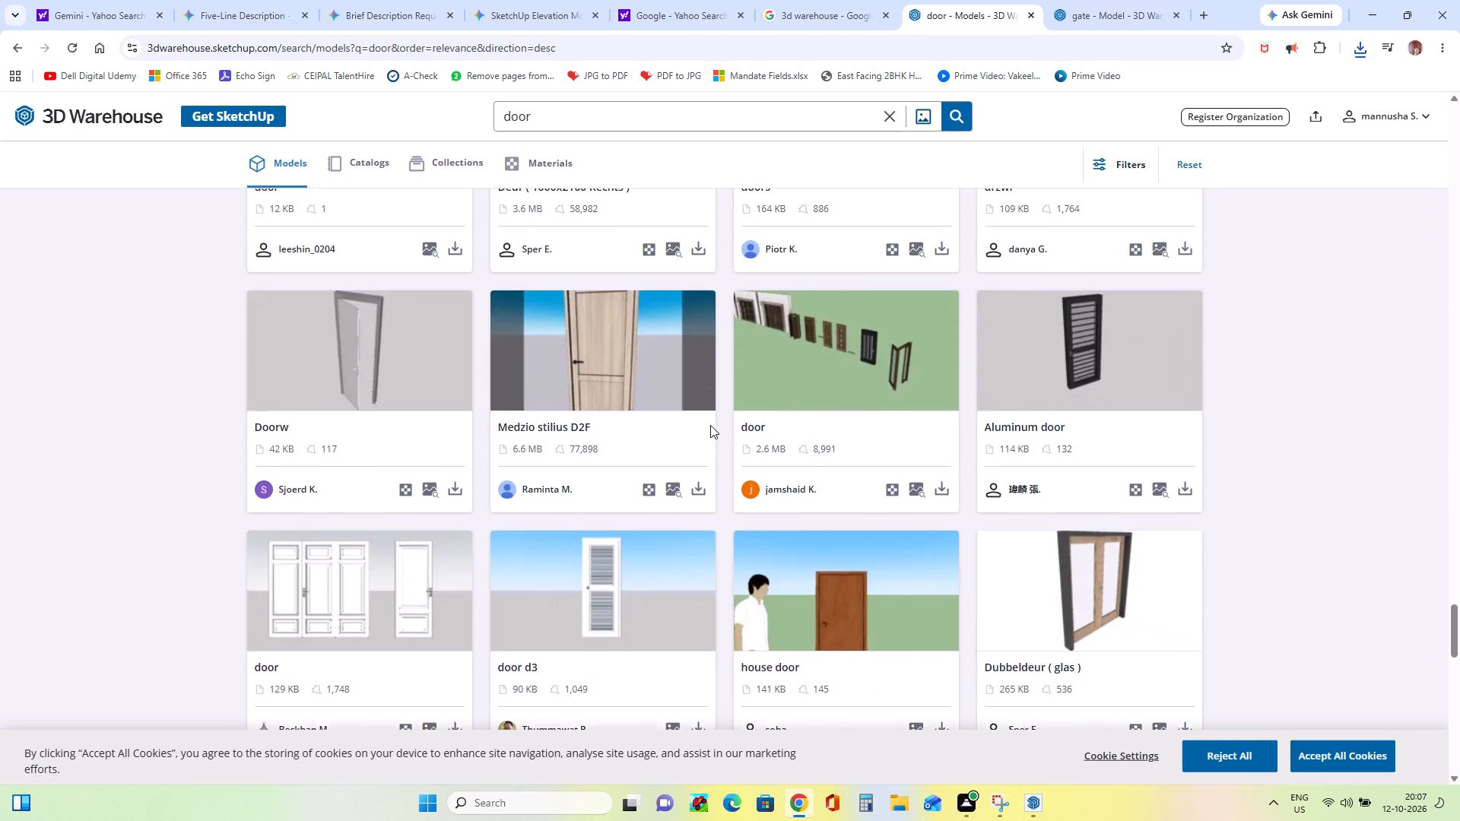
scroll(710, 425, down, 8)
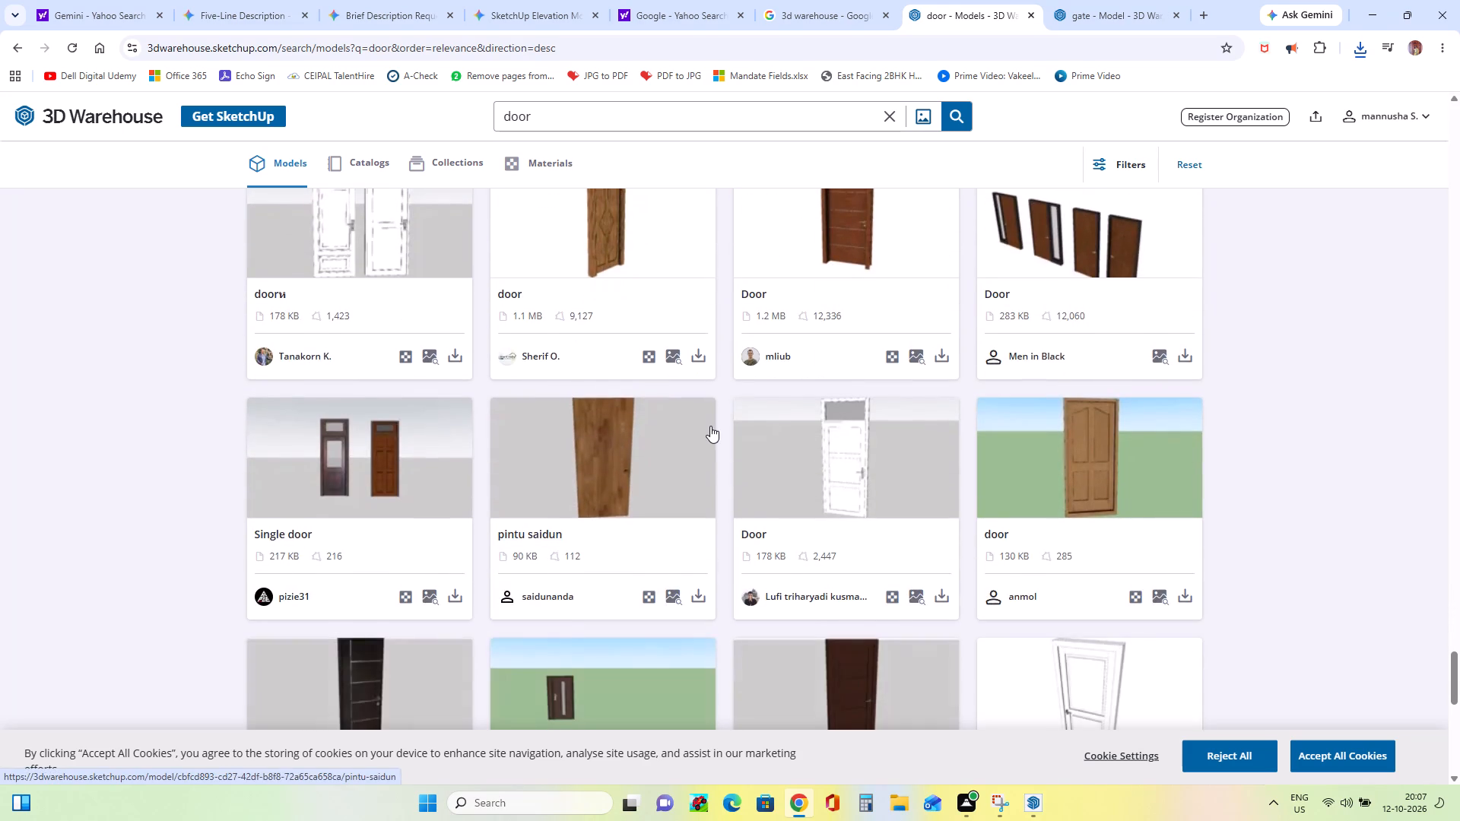
scroll(710, 426, down, 4)
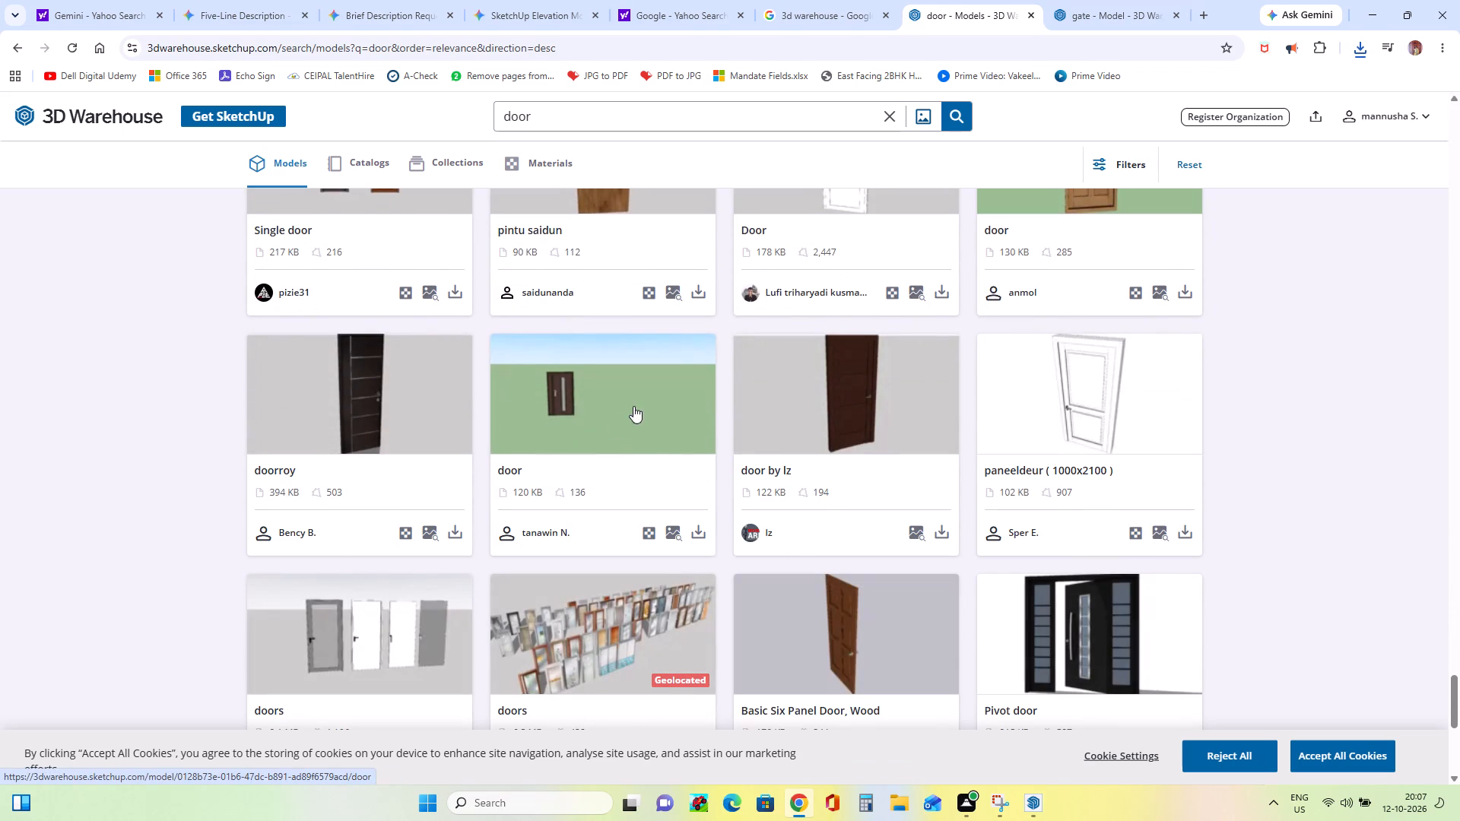
Download the 120 KB dark wooden door with a vertical glass strip as a SketchUp file, dismissing the subscription offer.
click(702, 536)
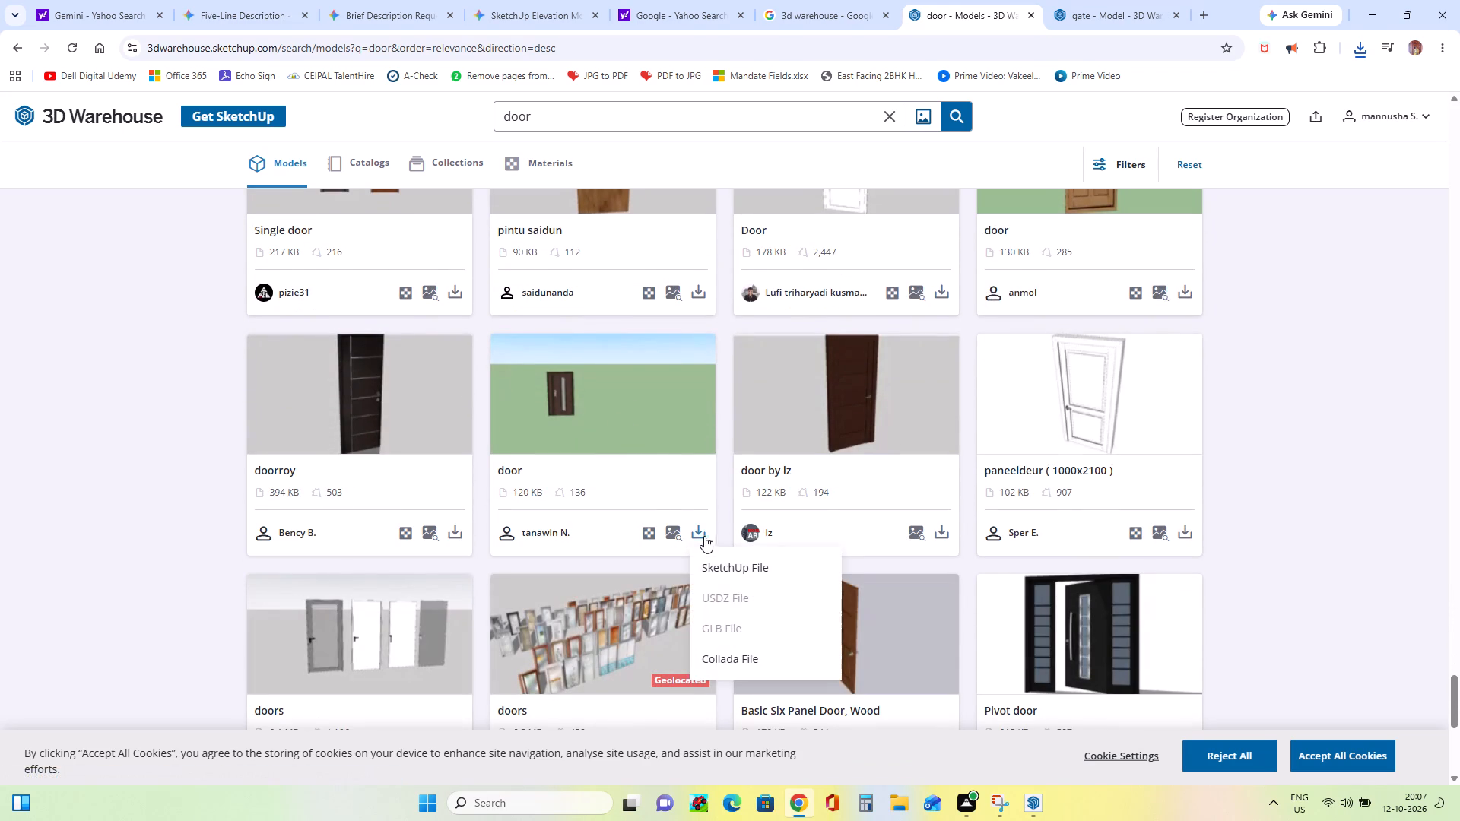
click(730, 566)
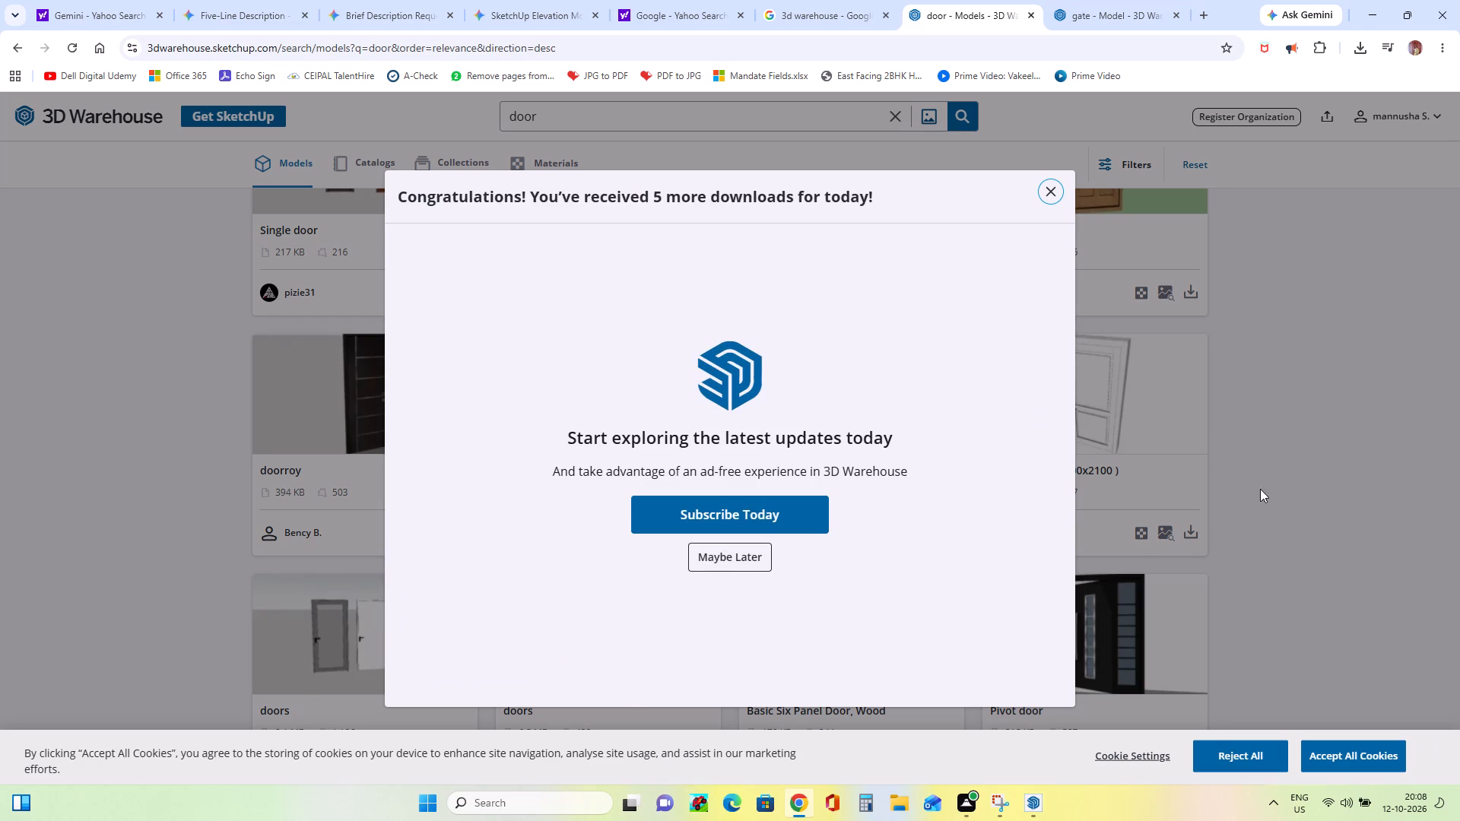
click(1046, 195)
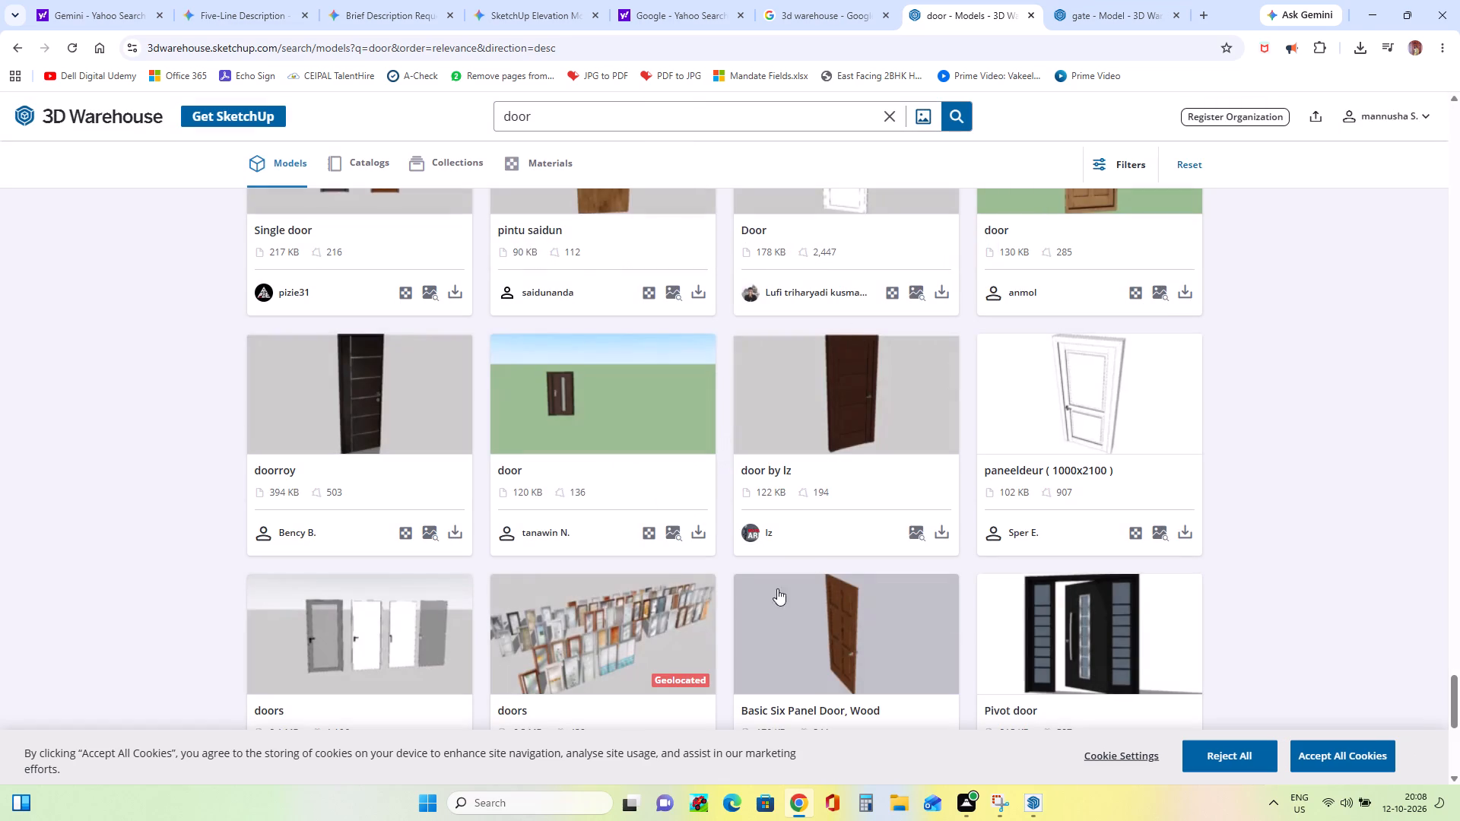
click(700, 535)
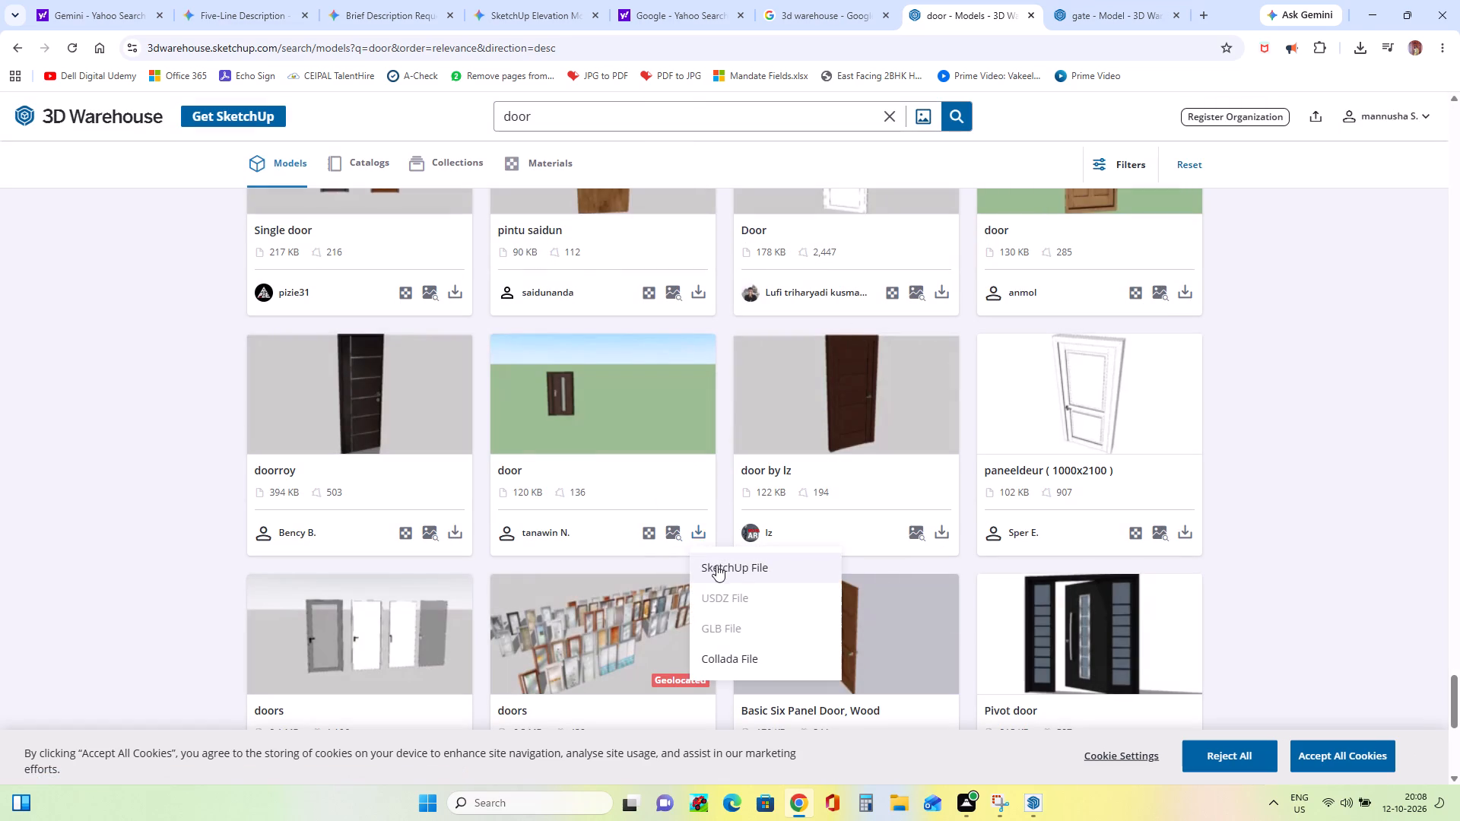
click(725, 580)
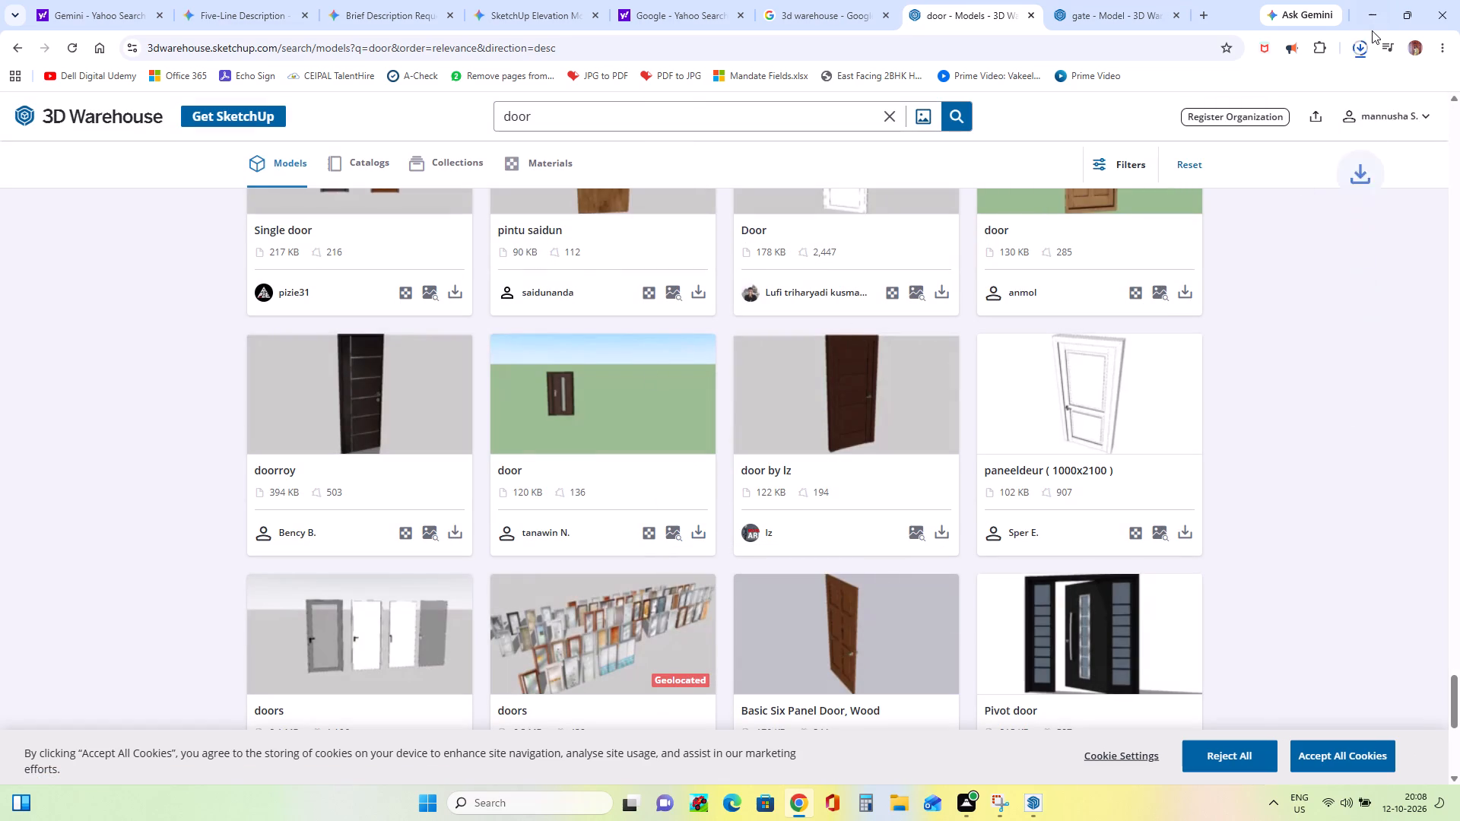
Return to SketchUp, import the newly downloaded 121 KB door file, and place the door beside the house's front.
click(1369, 19)
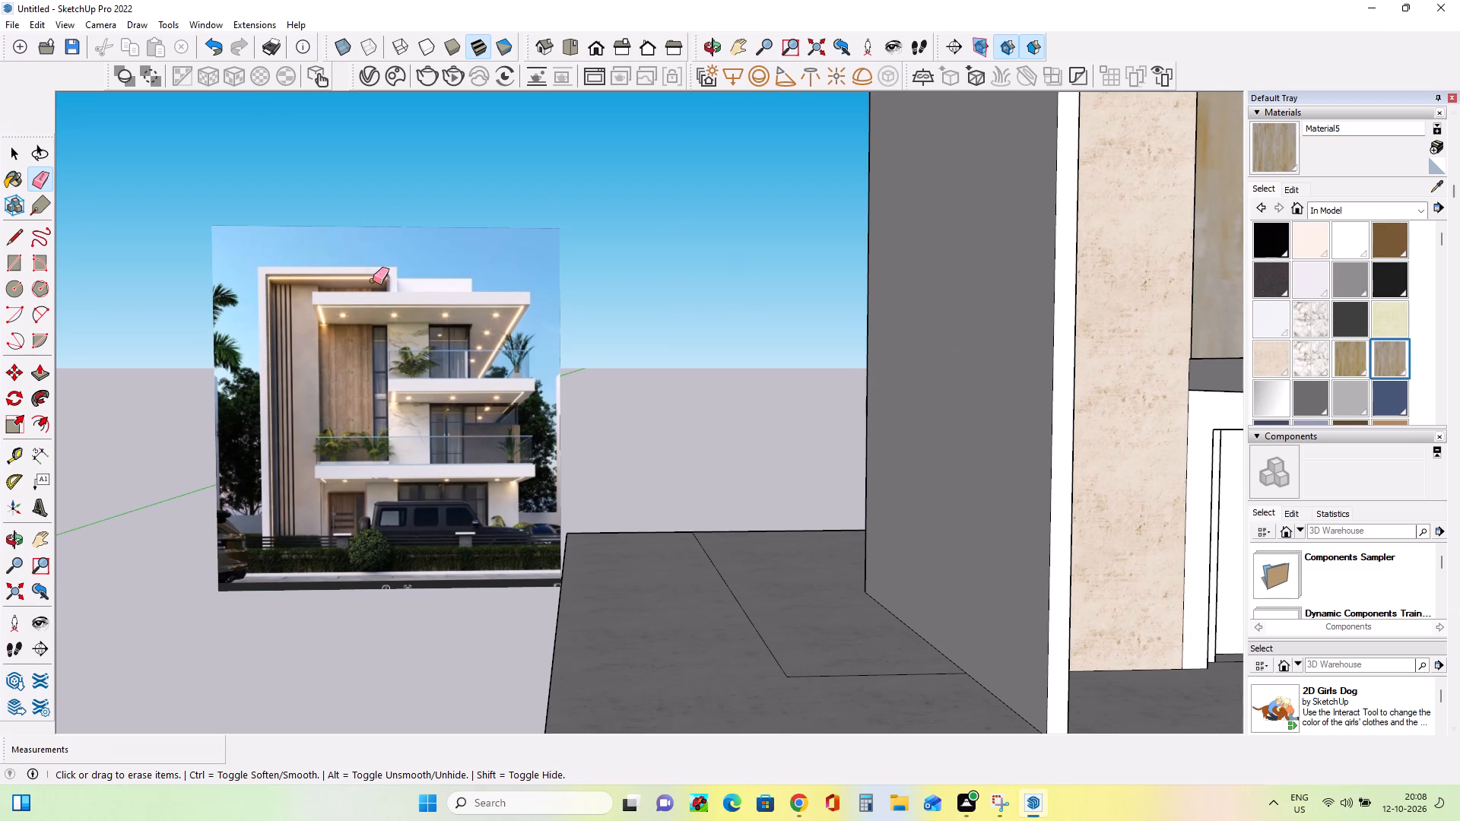
click(8, 24)
click(53, 286)
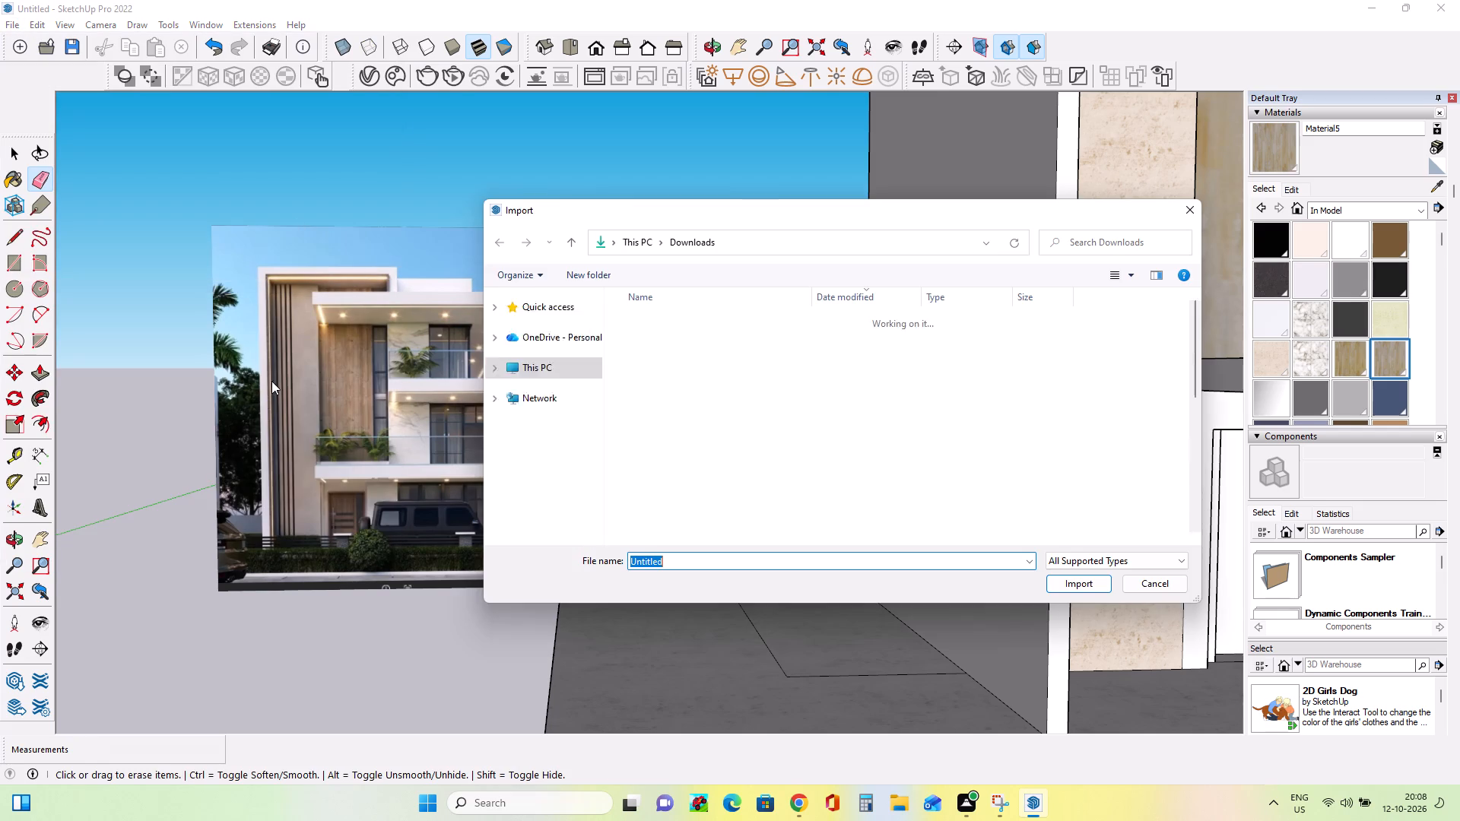
click(681, 341)
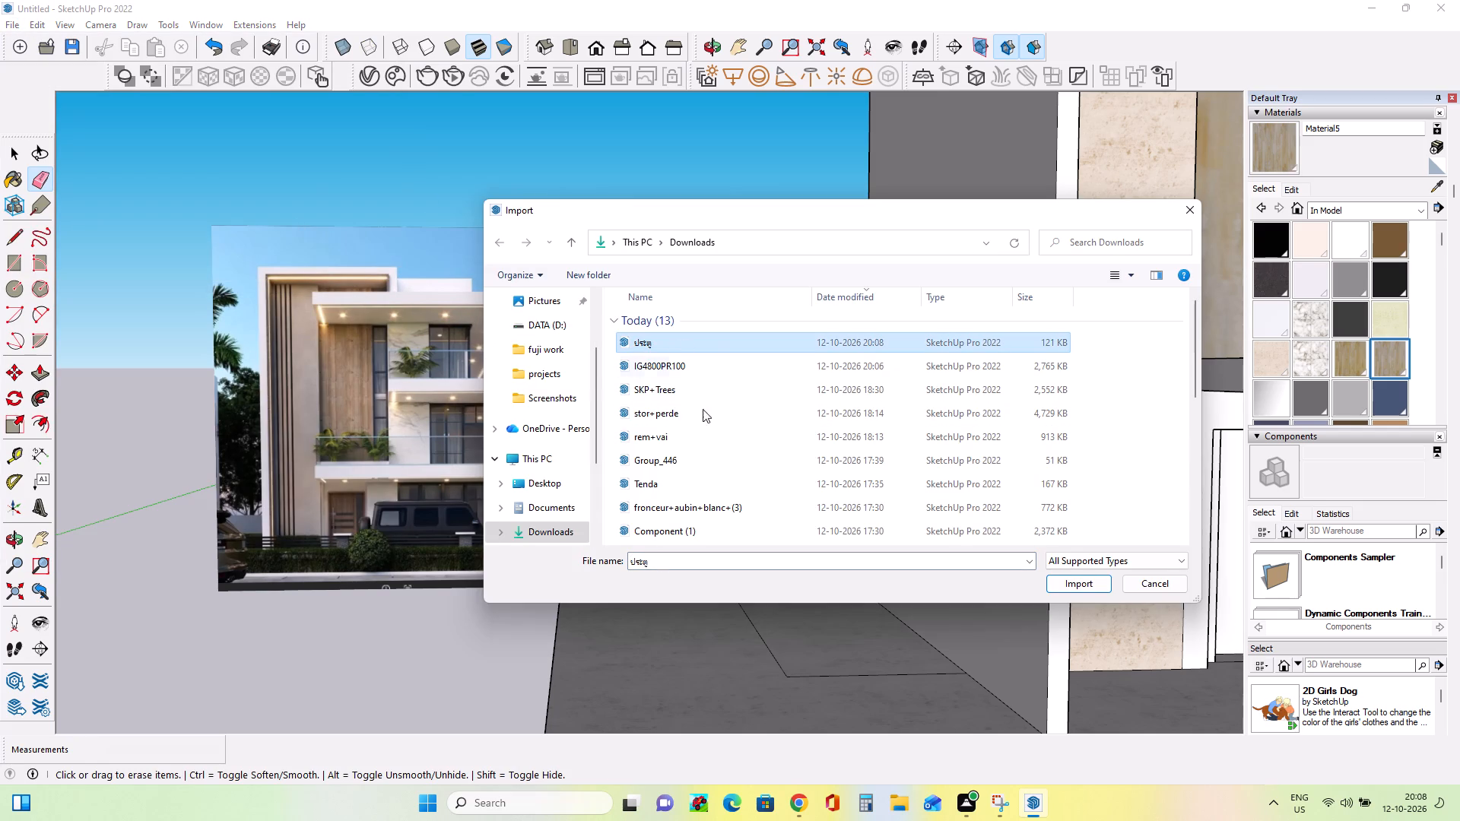
scroll(687, 419, up, 3)
click(1068, 587)
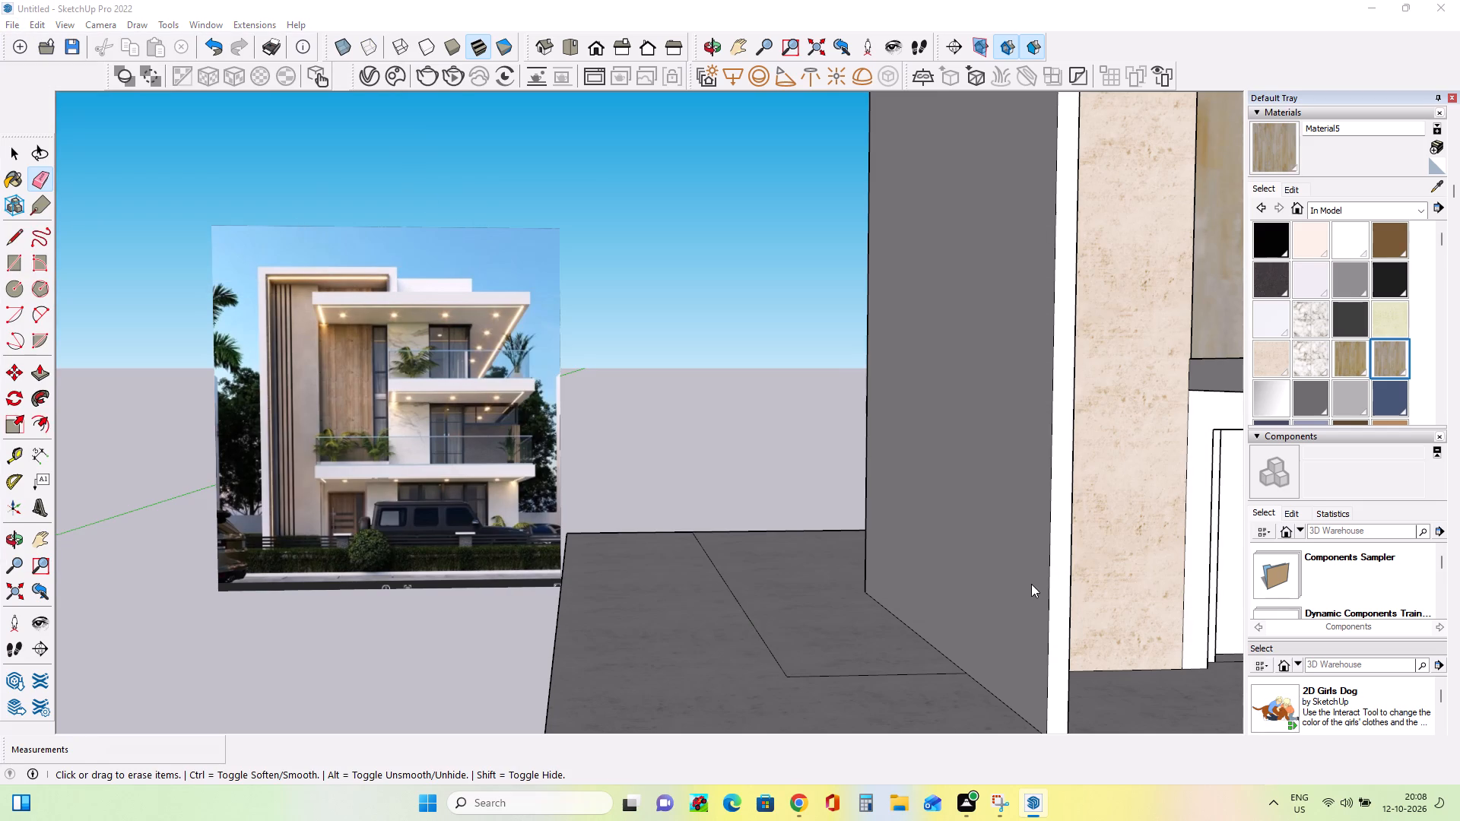
scroll(524, 489, down, 6)
scroll(415, 483, down, 12)
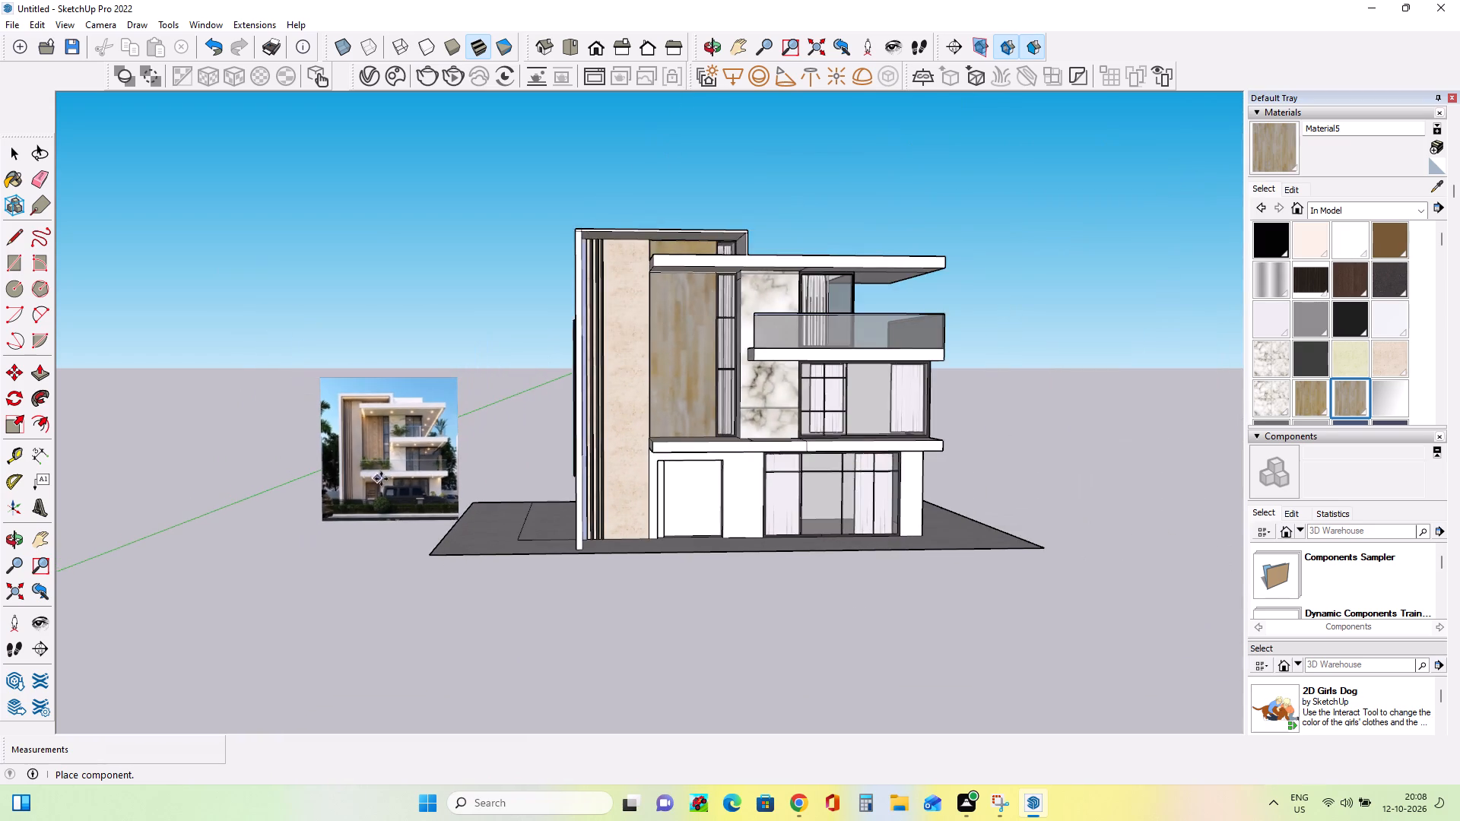
scroll(402, 484, down, 3)
middle_drag(621, 546, 627, 575)
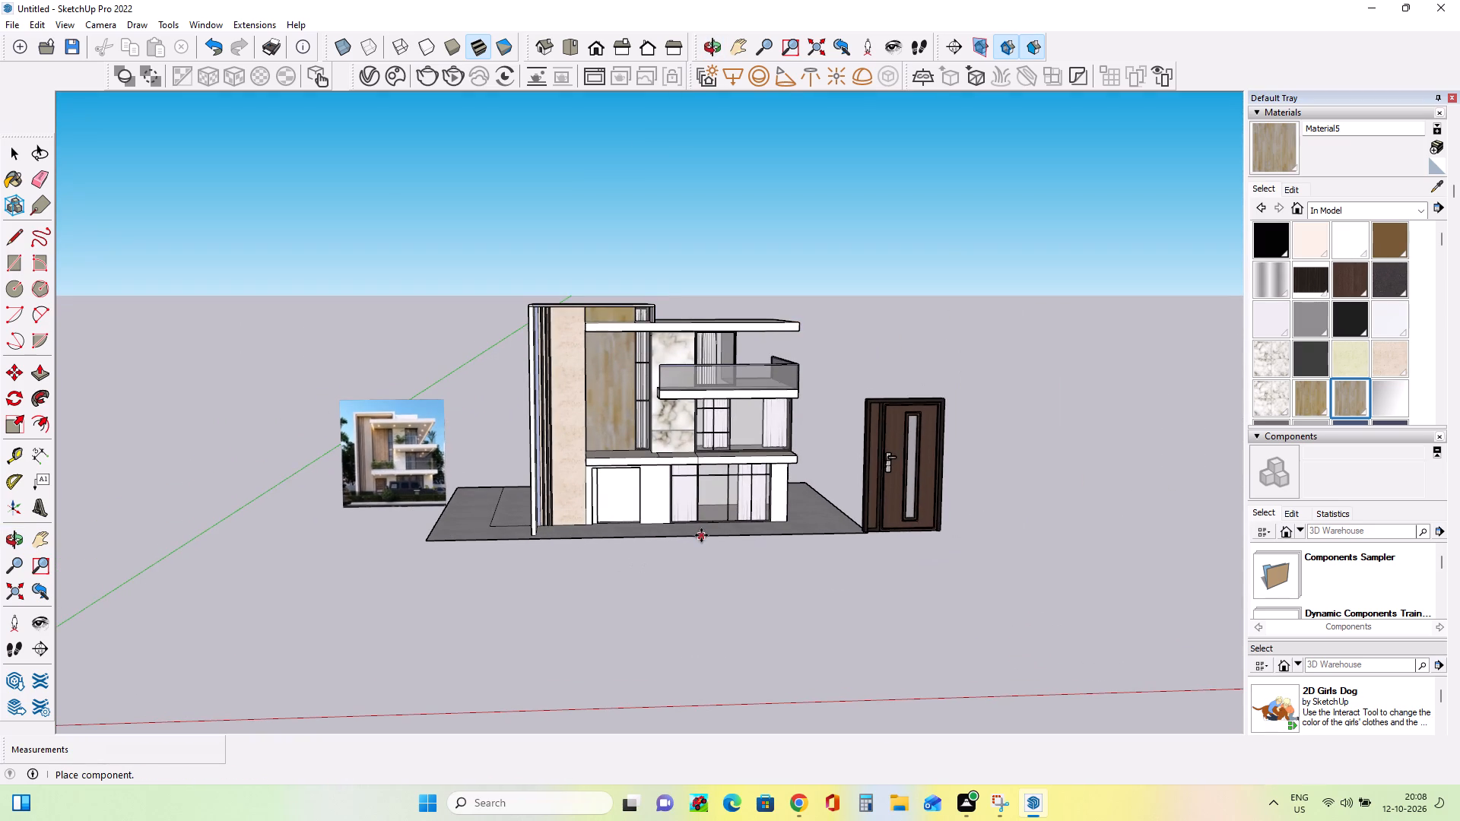
click(701, 535)
Open the imported dark wooden door beside the house for editing, after comparing it with the reference image's entrance.
scroll(951, 512, up, 5)
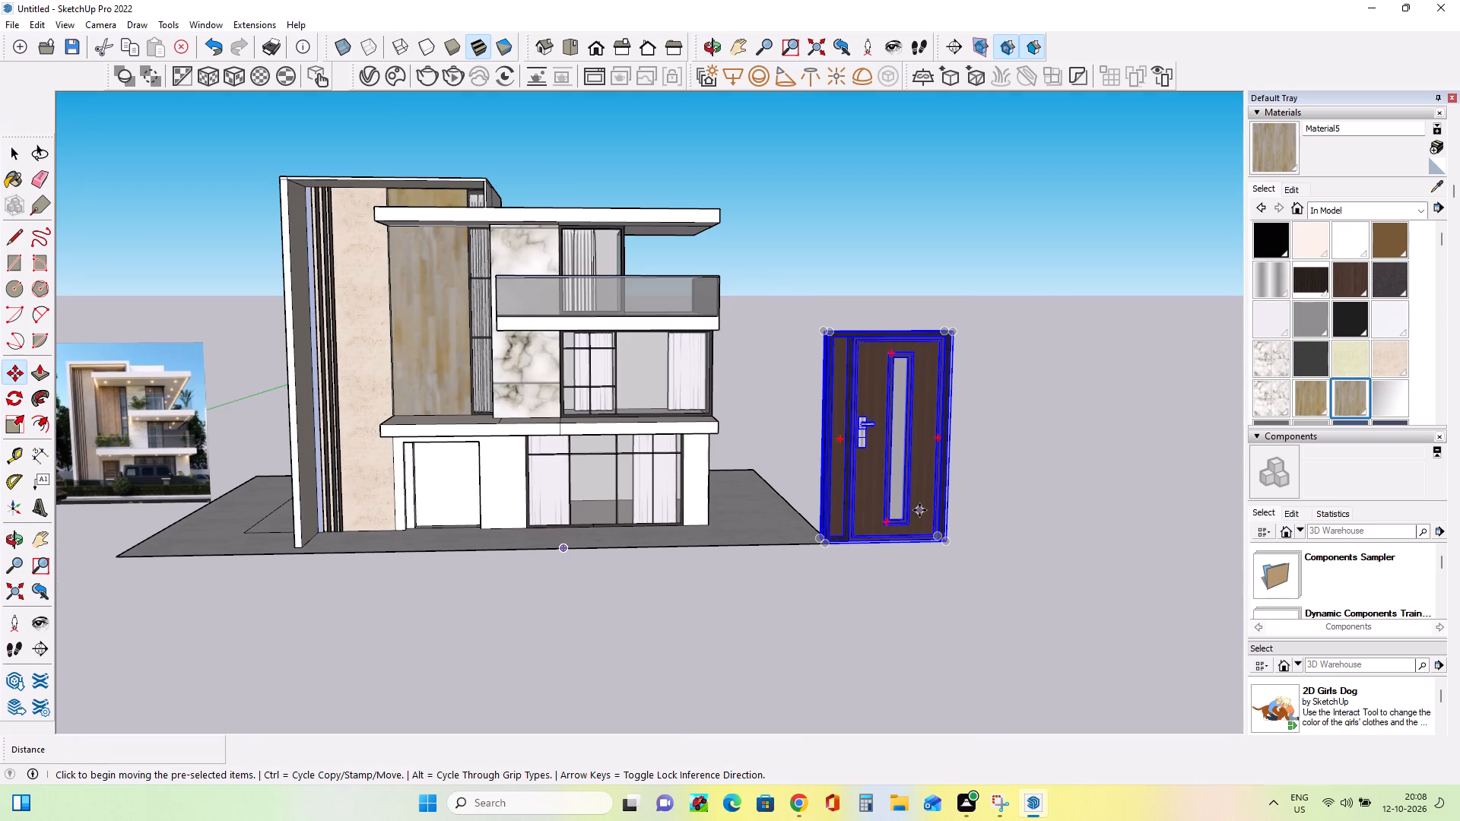
scroll(131, 528, up, 18)
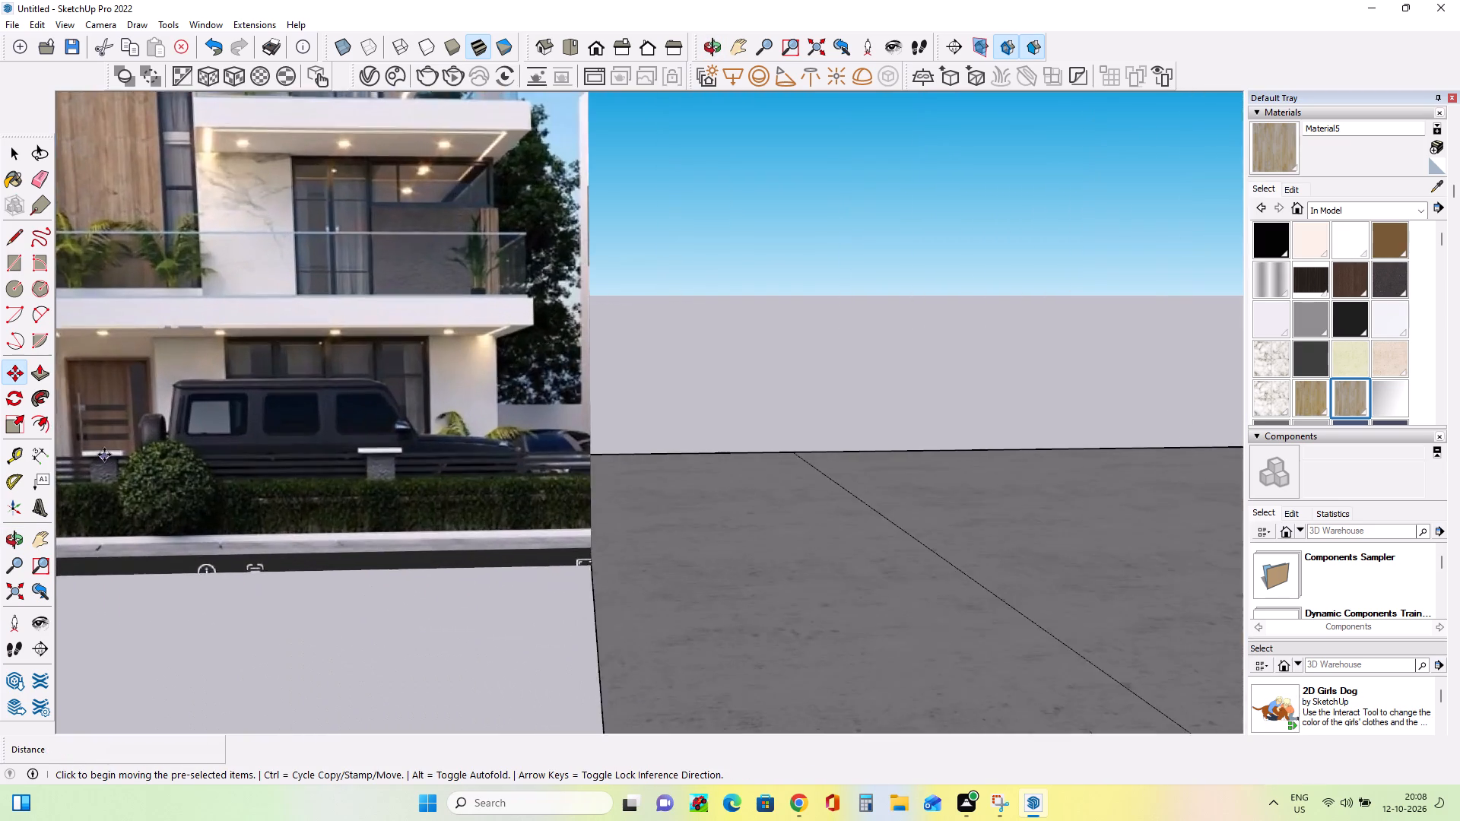
scroll(104, 455, up, 5)
scroll(104, 455, down, 15)
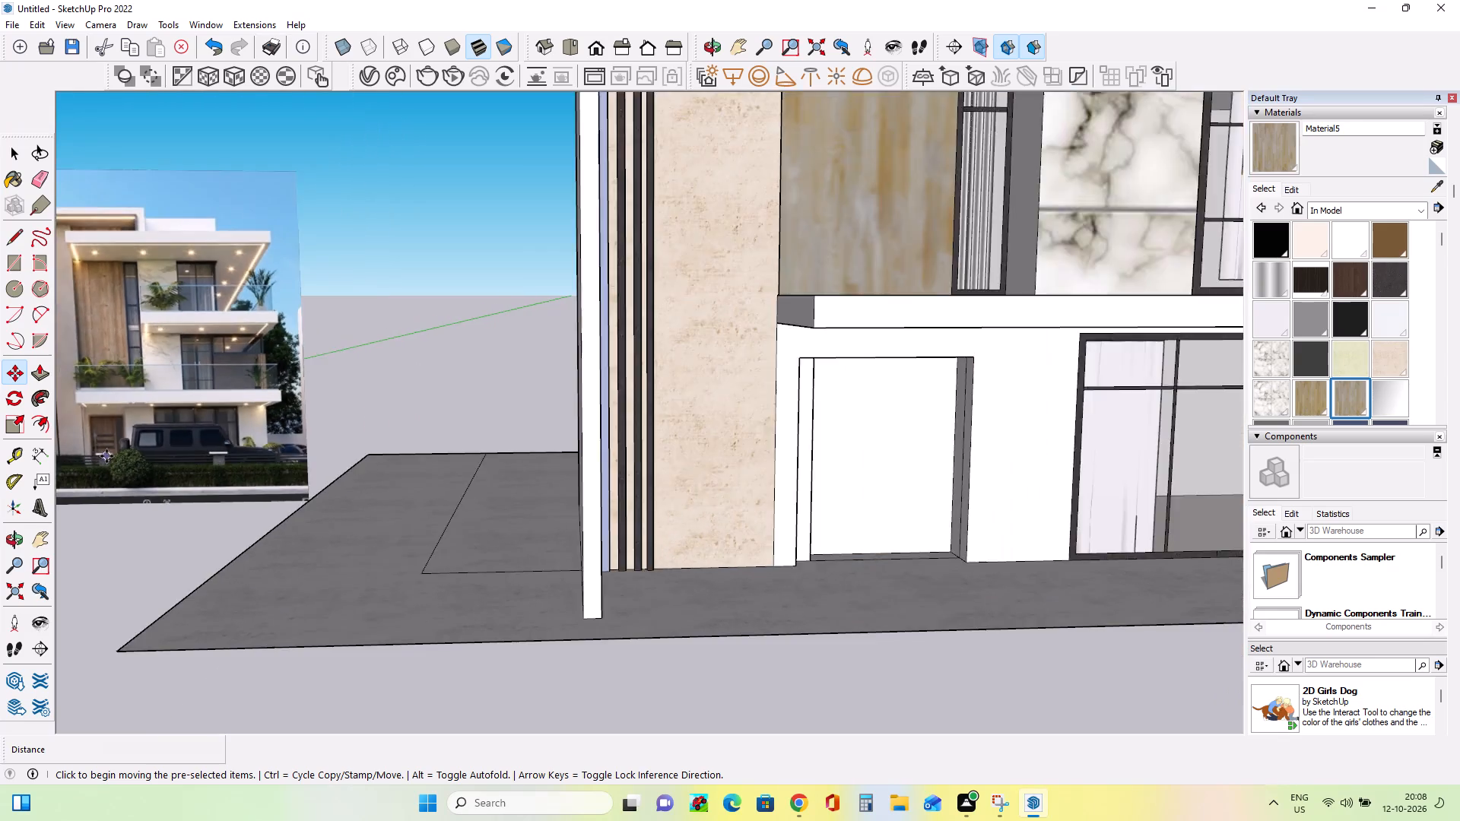
scroll(106, 456, down, 9)
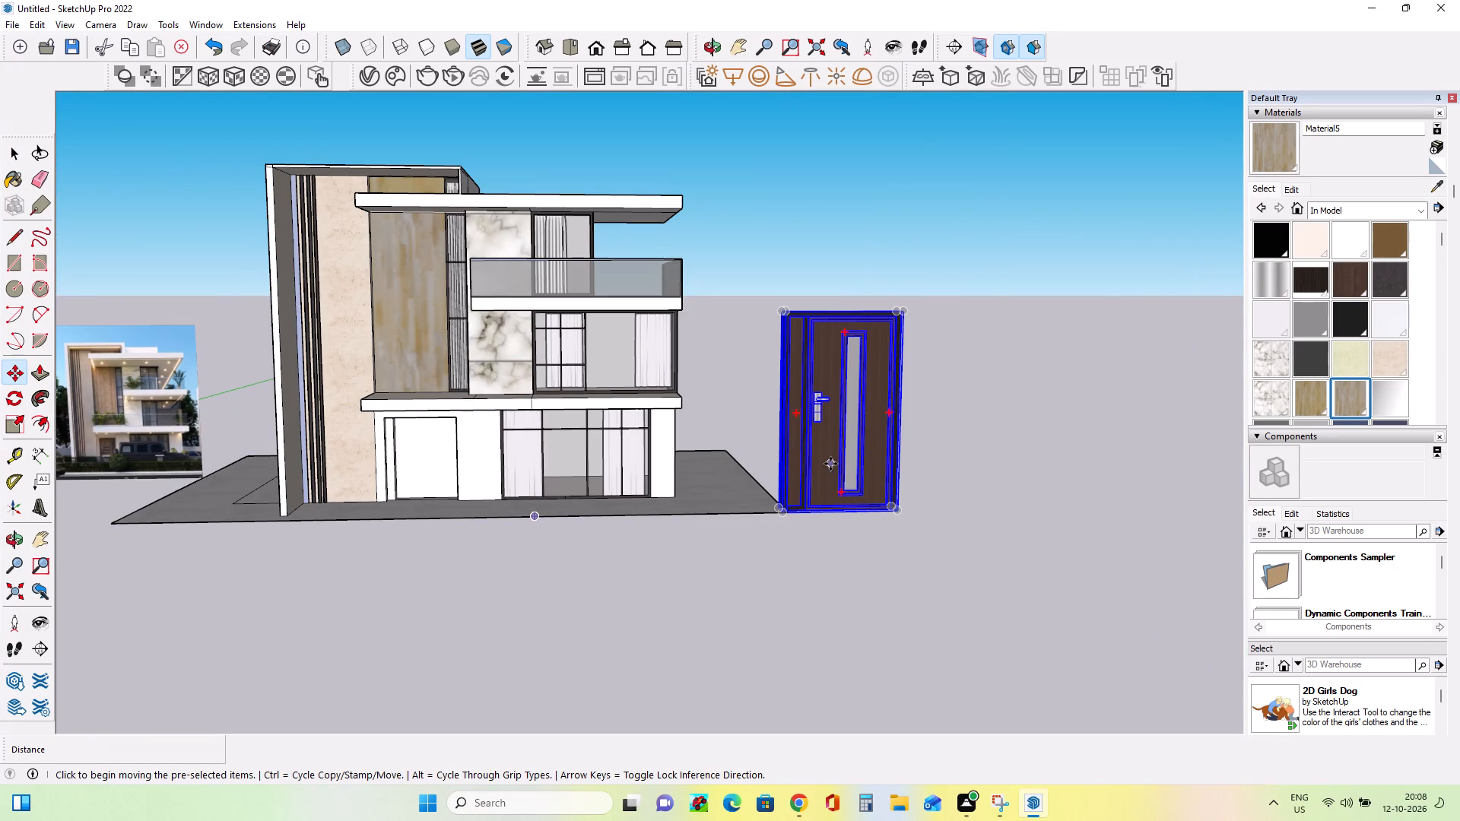
right_click(830, 464)
click(907, 119)
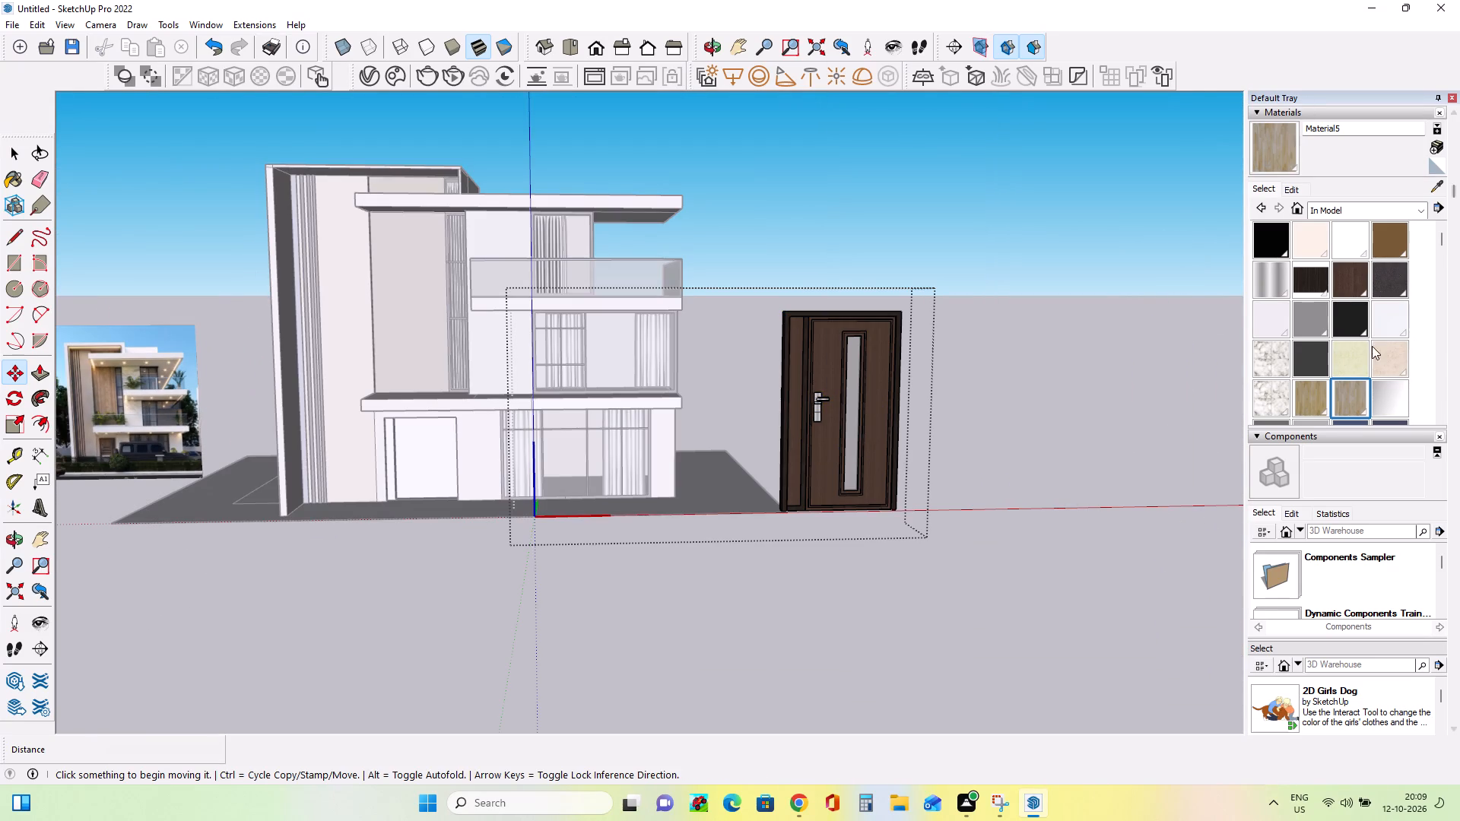
Open the door's nested component and leaf group, and paint the leaf with Wood Cherry Original from the Wood collection.
click(1342, 208)
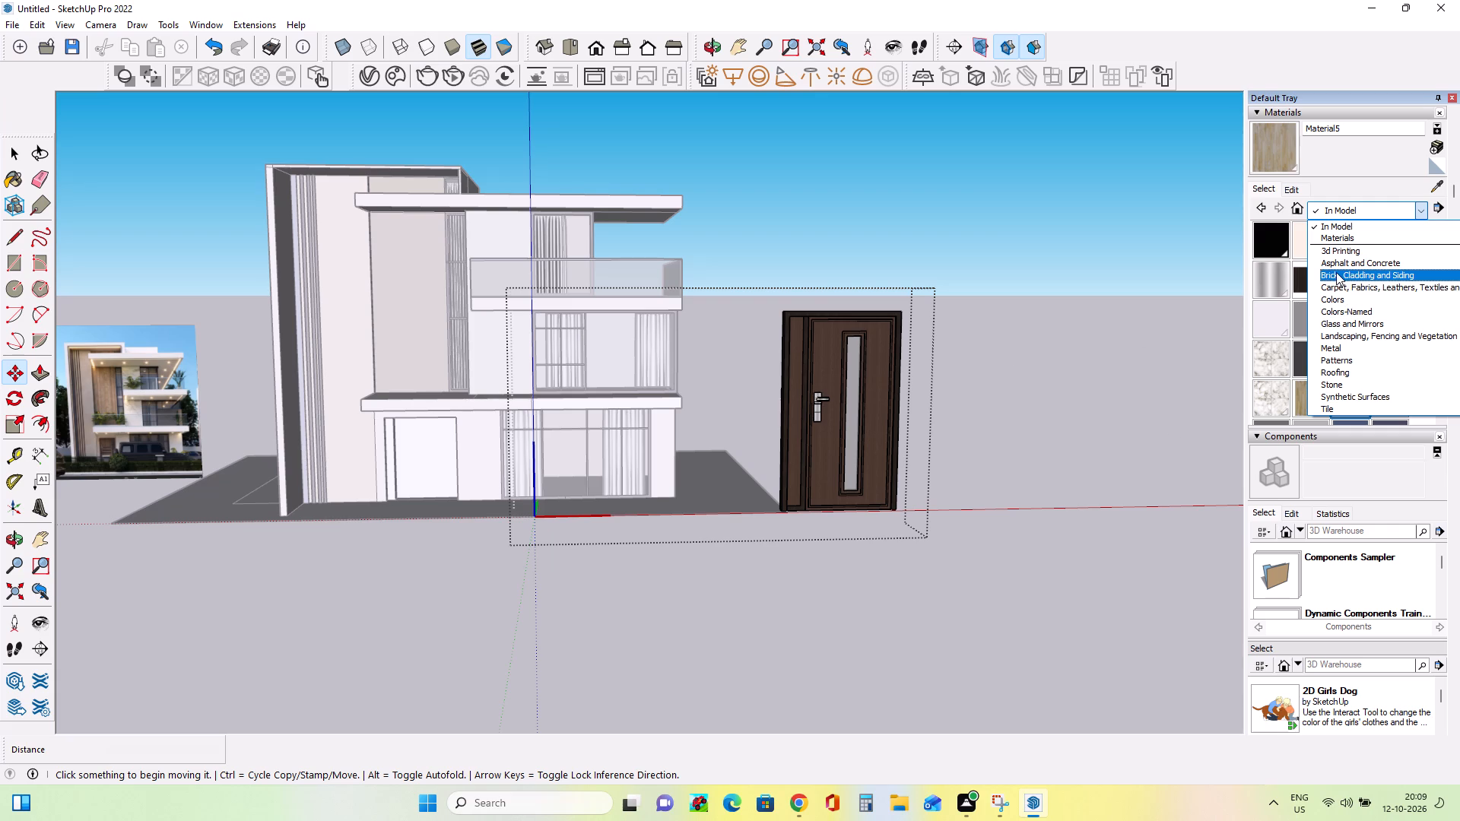
scroll(1351, 412, down, 3)
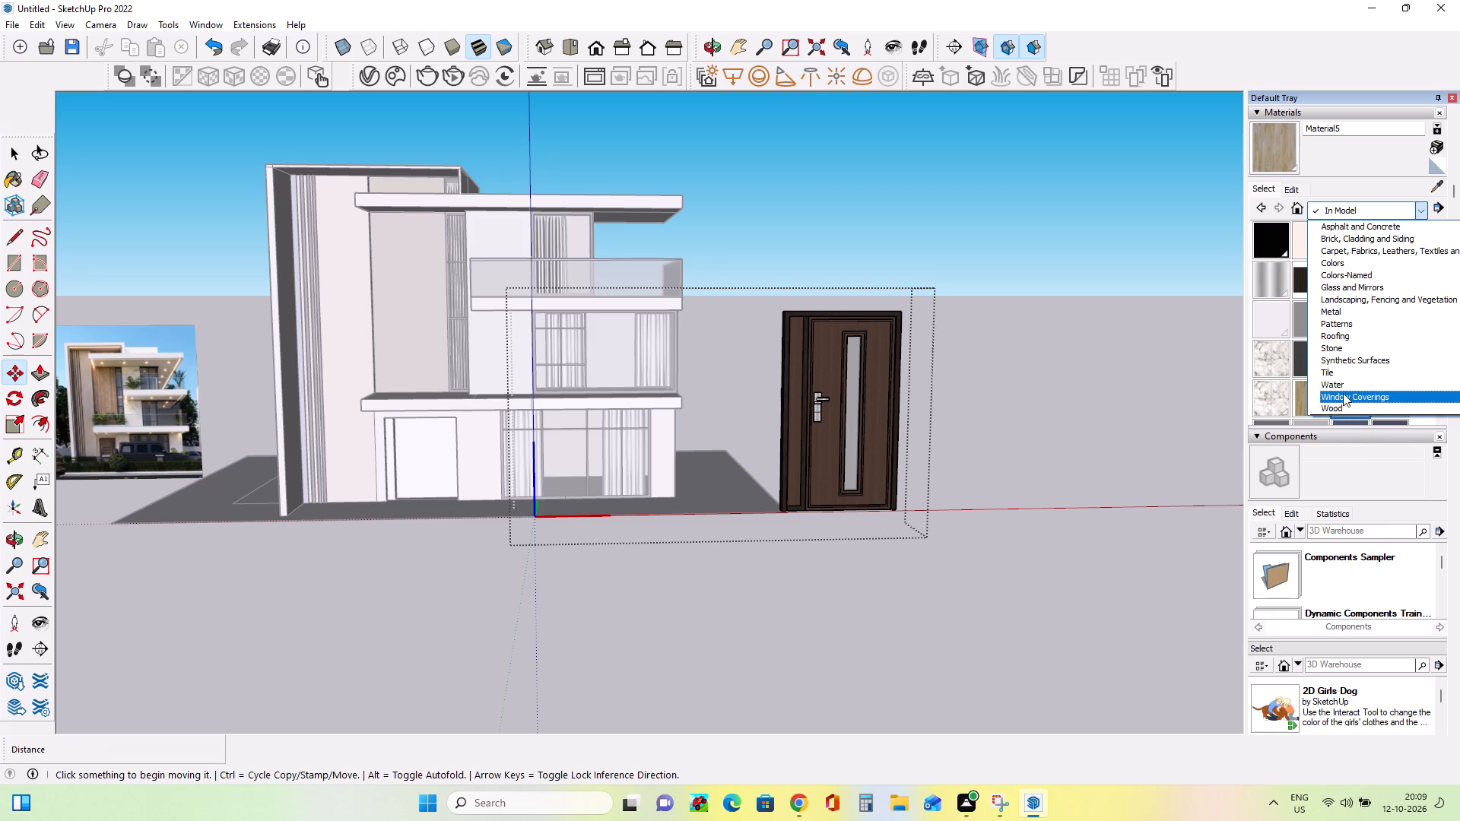
click(1346, 410)
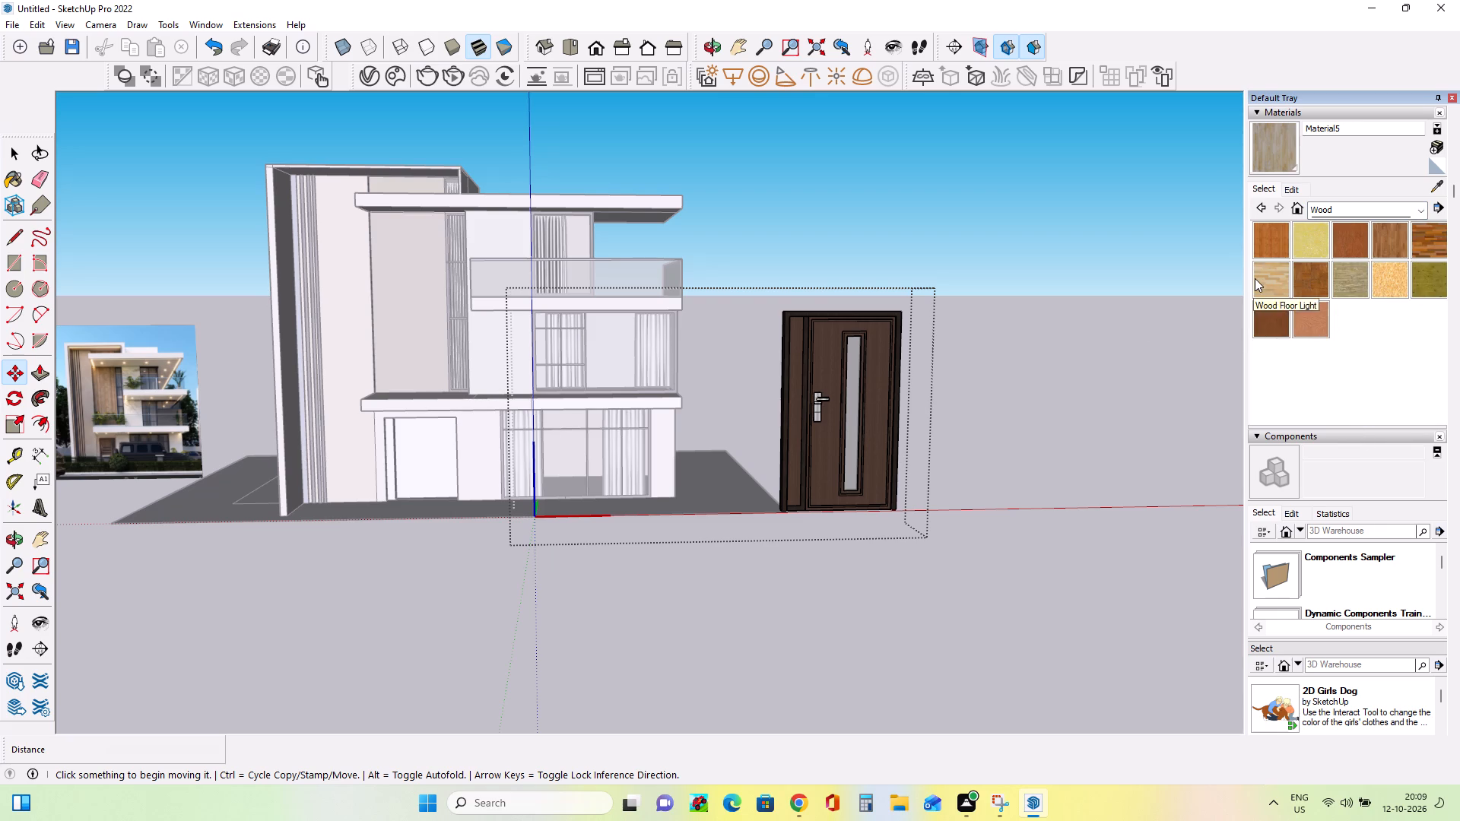
click(1354, 246)
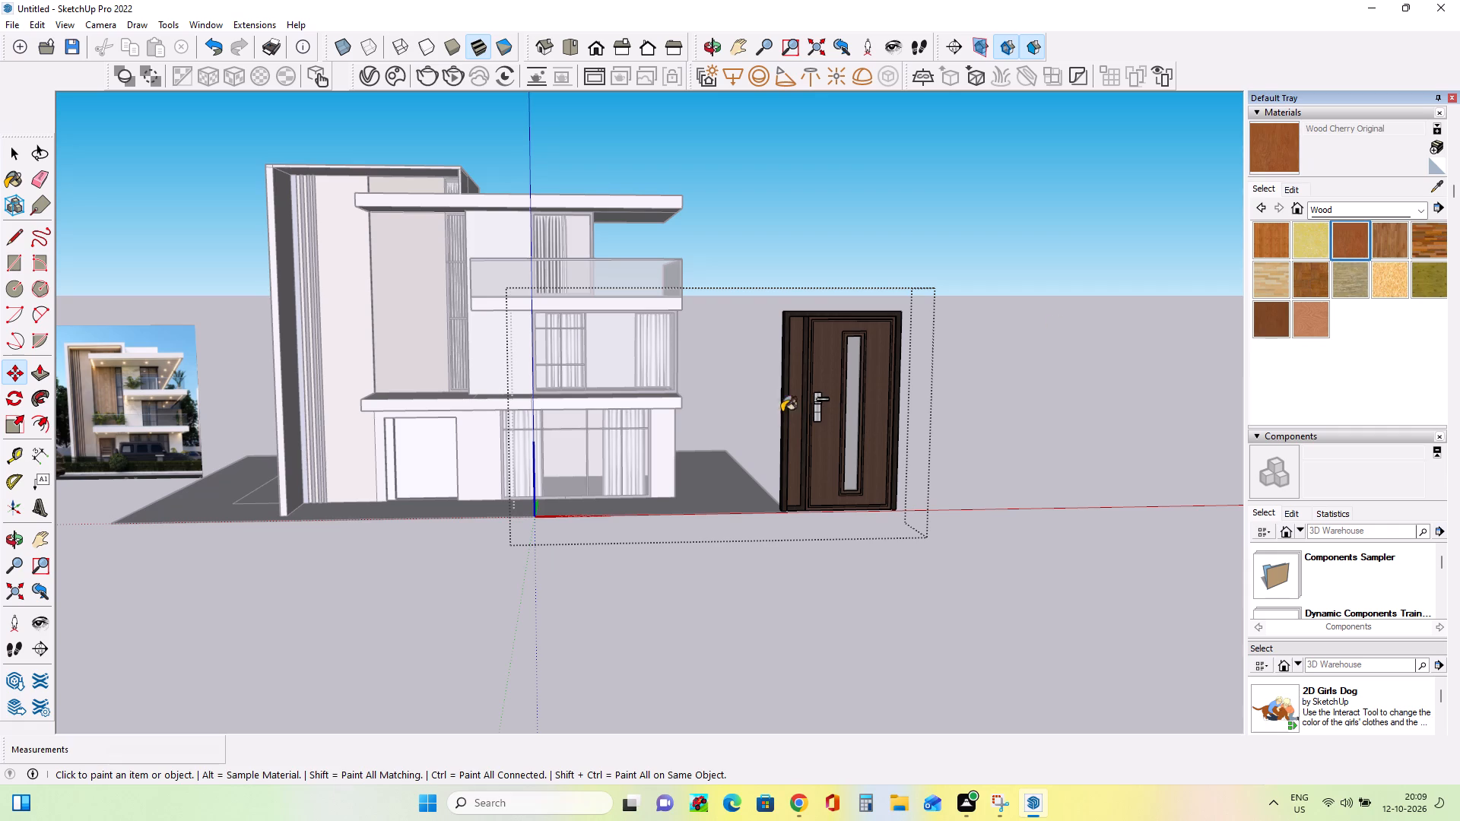
click(830, 377)
click(826, 383)
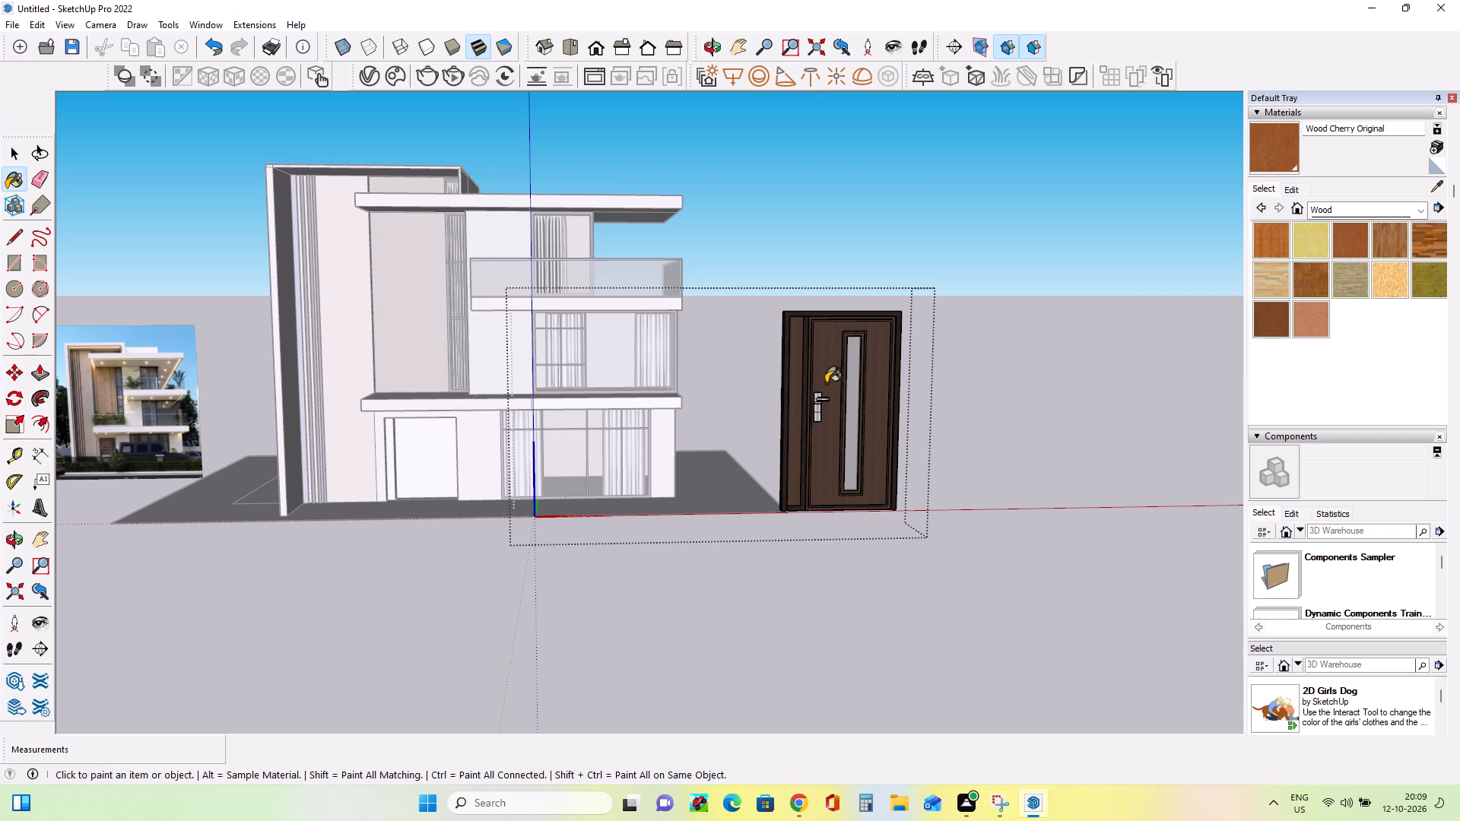
right_click(806, 366)
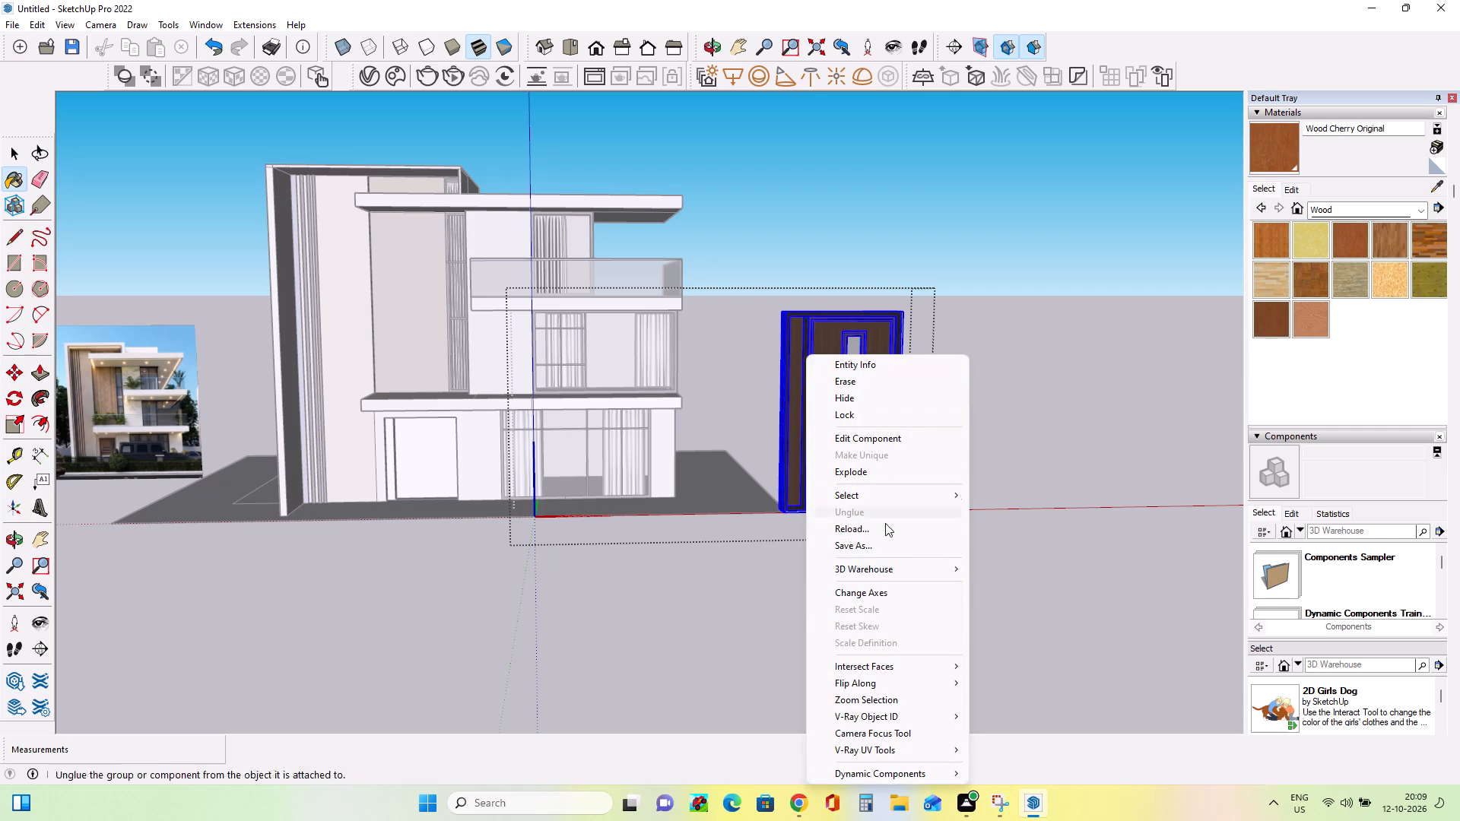
click(876, 440)
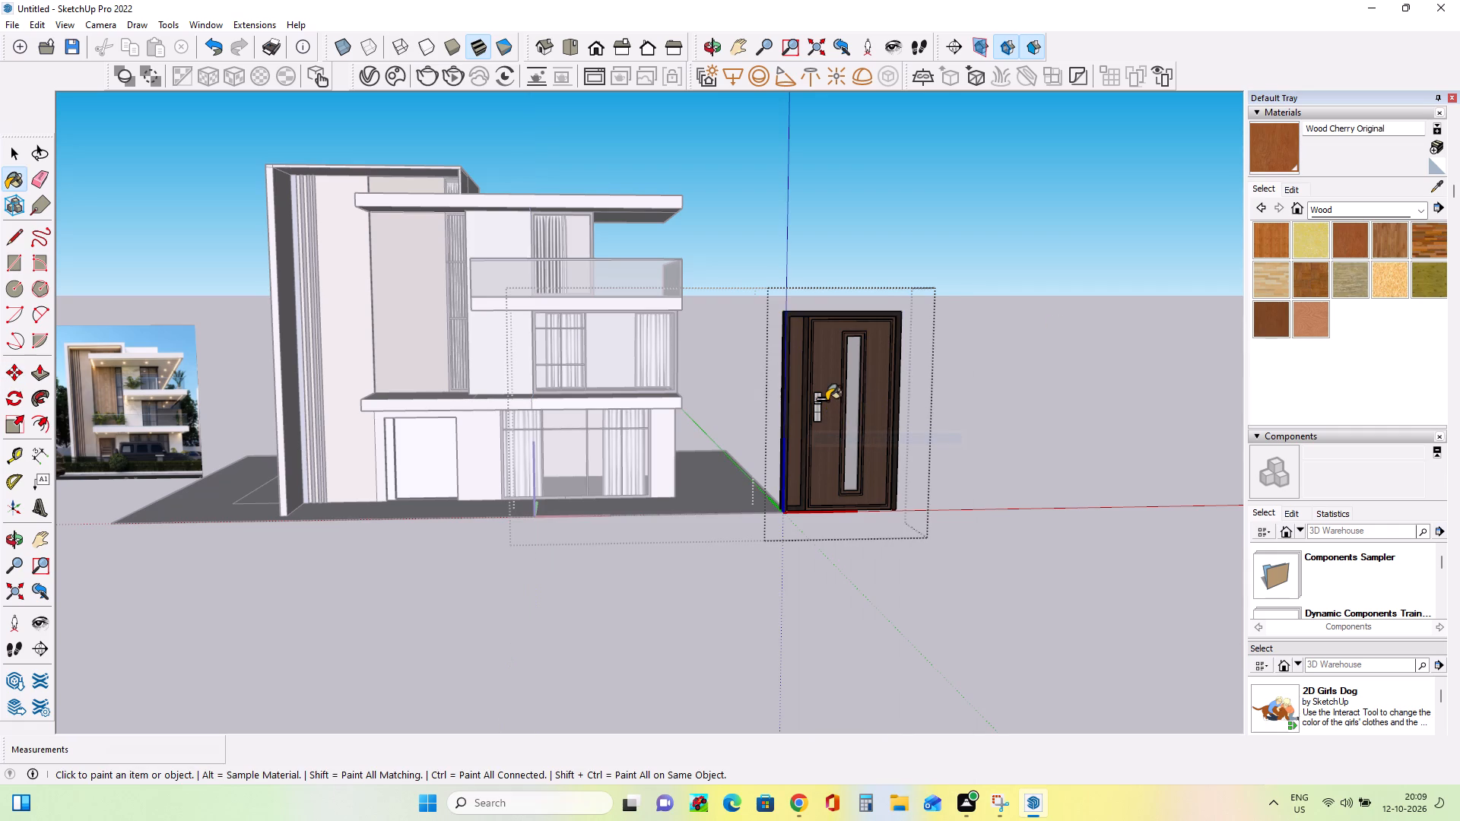
click(827, 400)
right_click(827, 377)
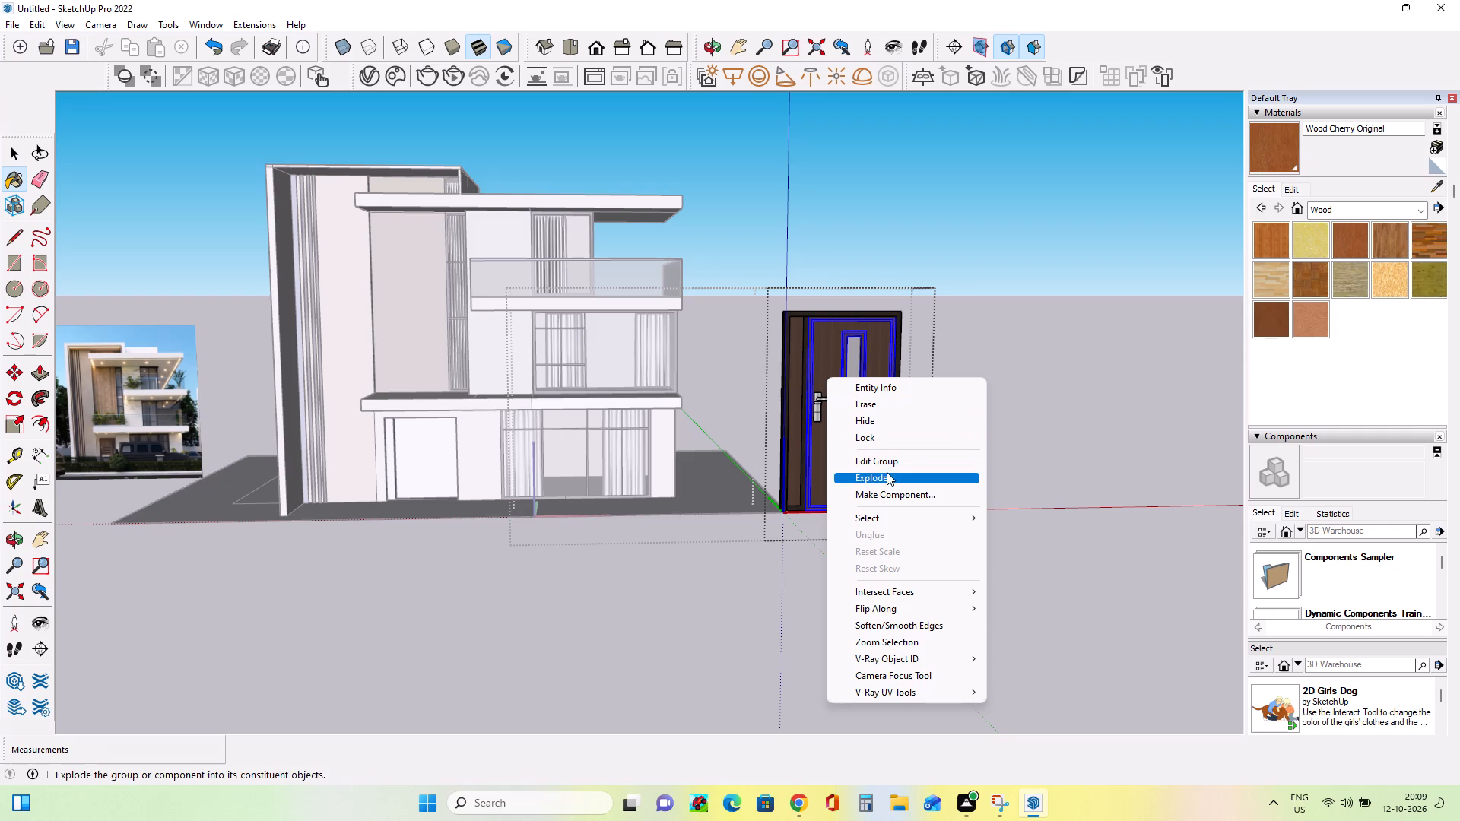
click(889, 464)
click(833, 389)
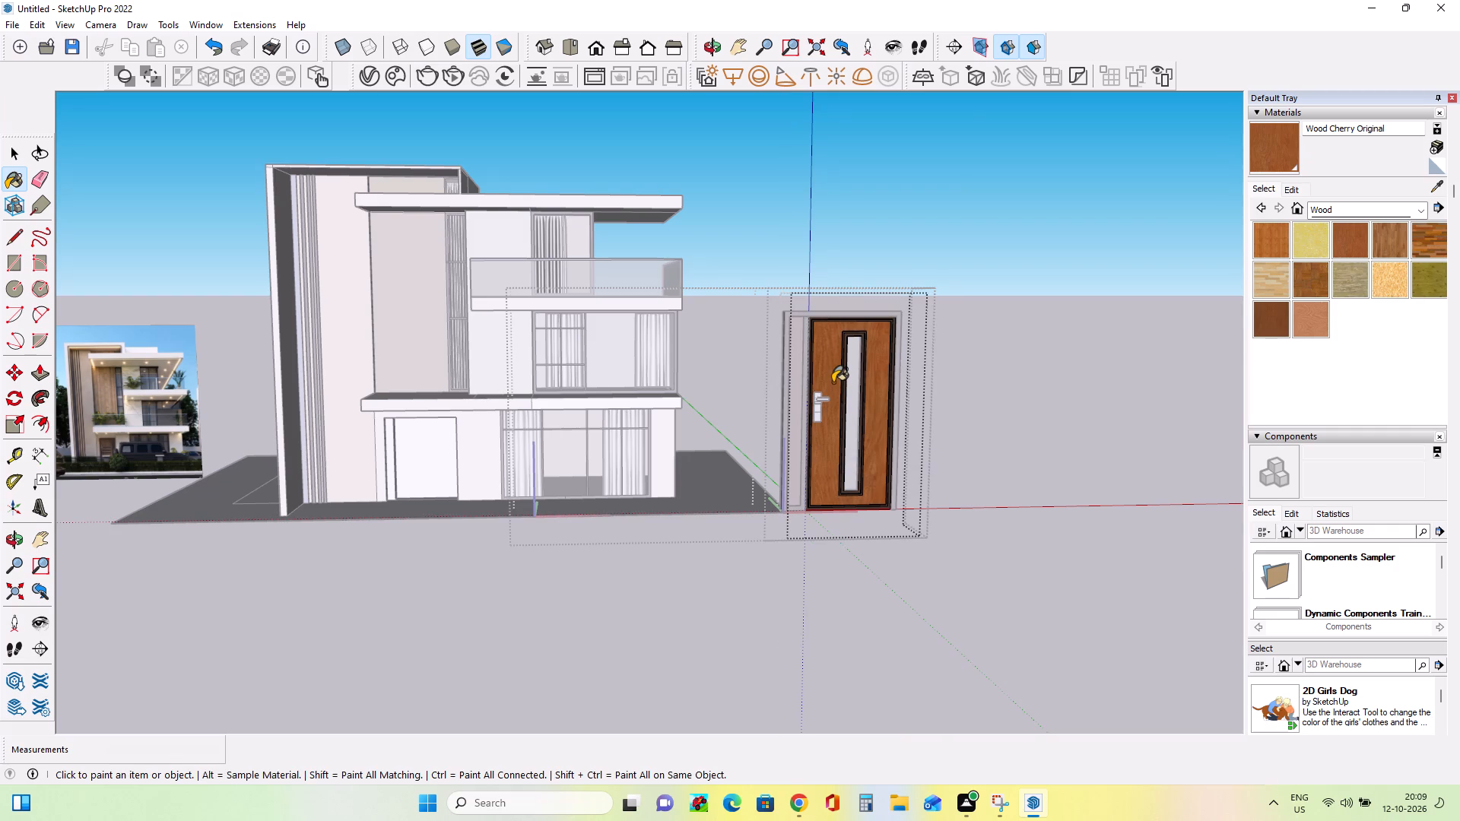
Repaint the door leaf with the Wood Floor Parquet material.
scroll(772, 371, up, 3)
click(801, 363)
scroll(797, 380, up, 5)
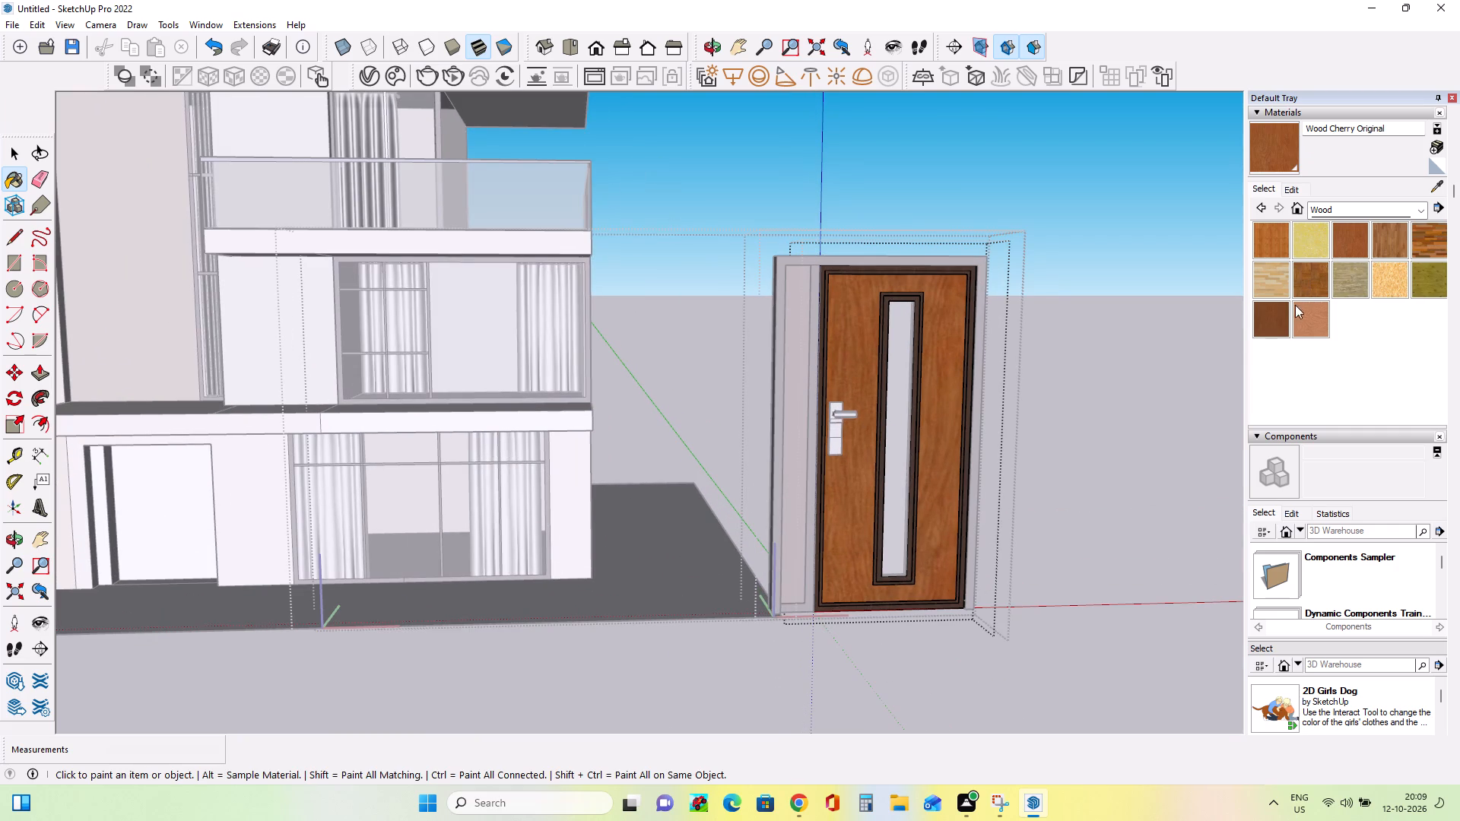
click(1301, 283)
click(849, 330)
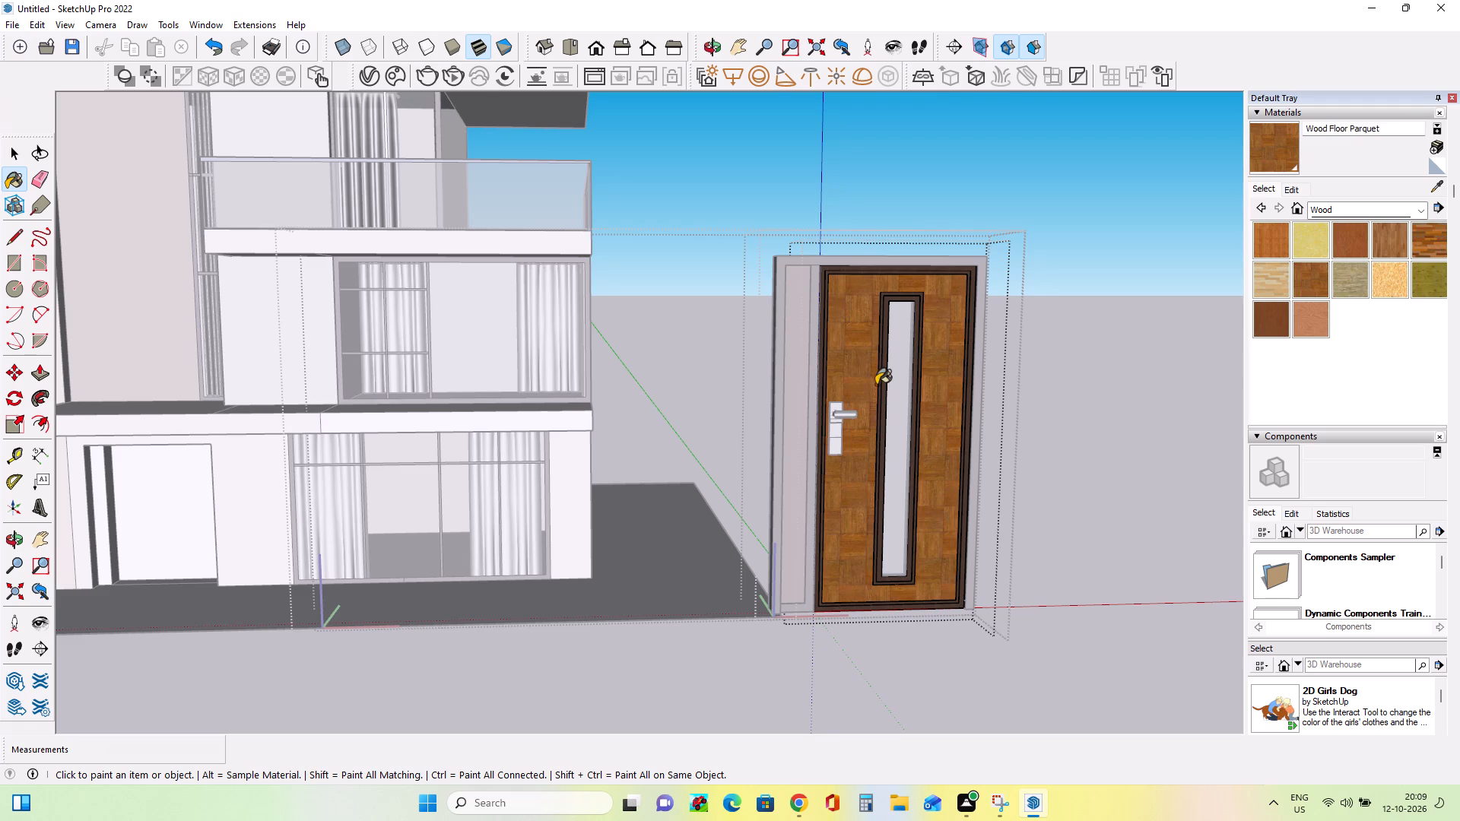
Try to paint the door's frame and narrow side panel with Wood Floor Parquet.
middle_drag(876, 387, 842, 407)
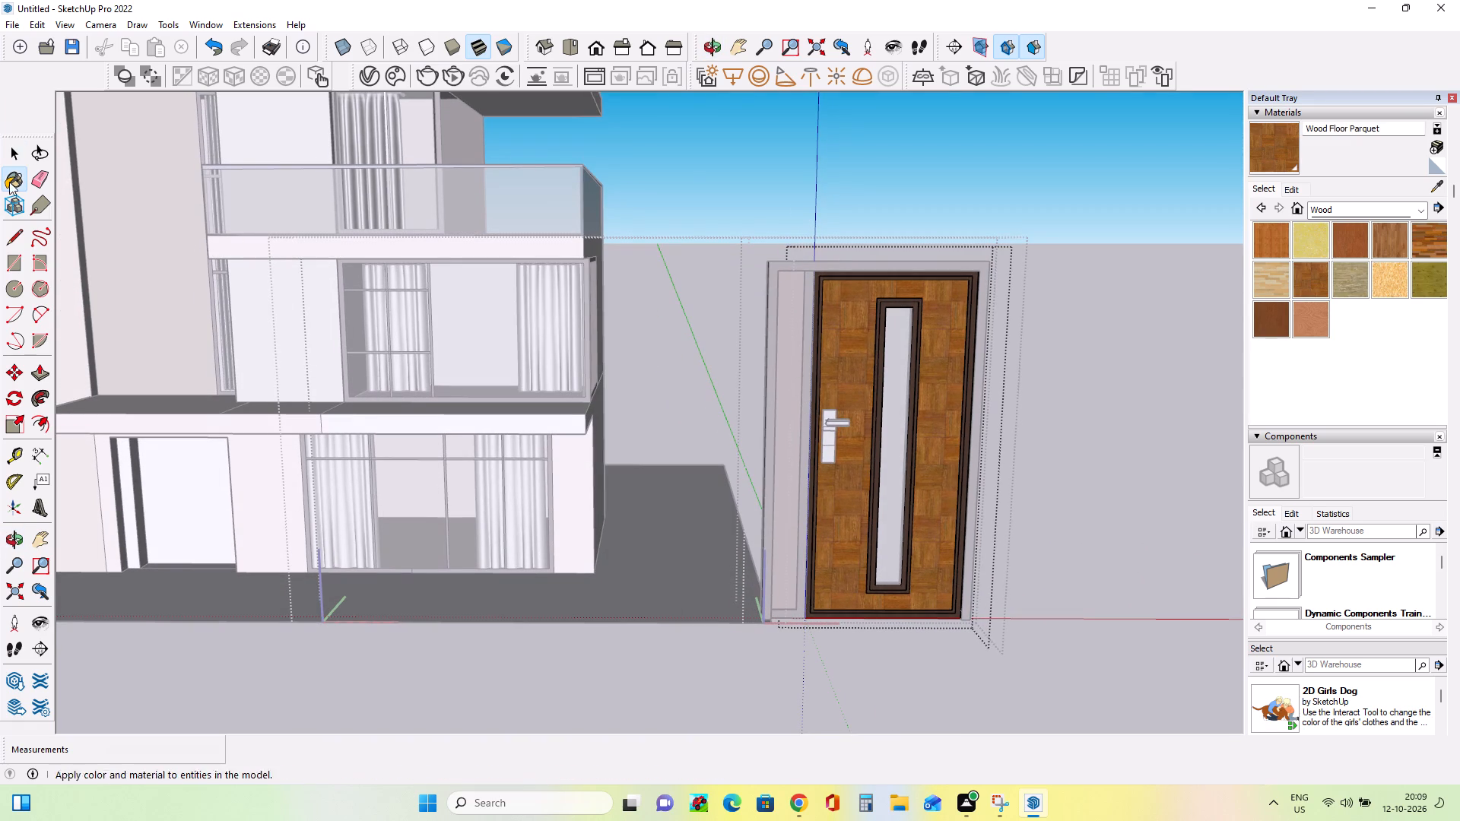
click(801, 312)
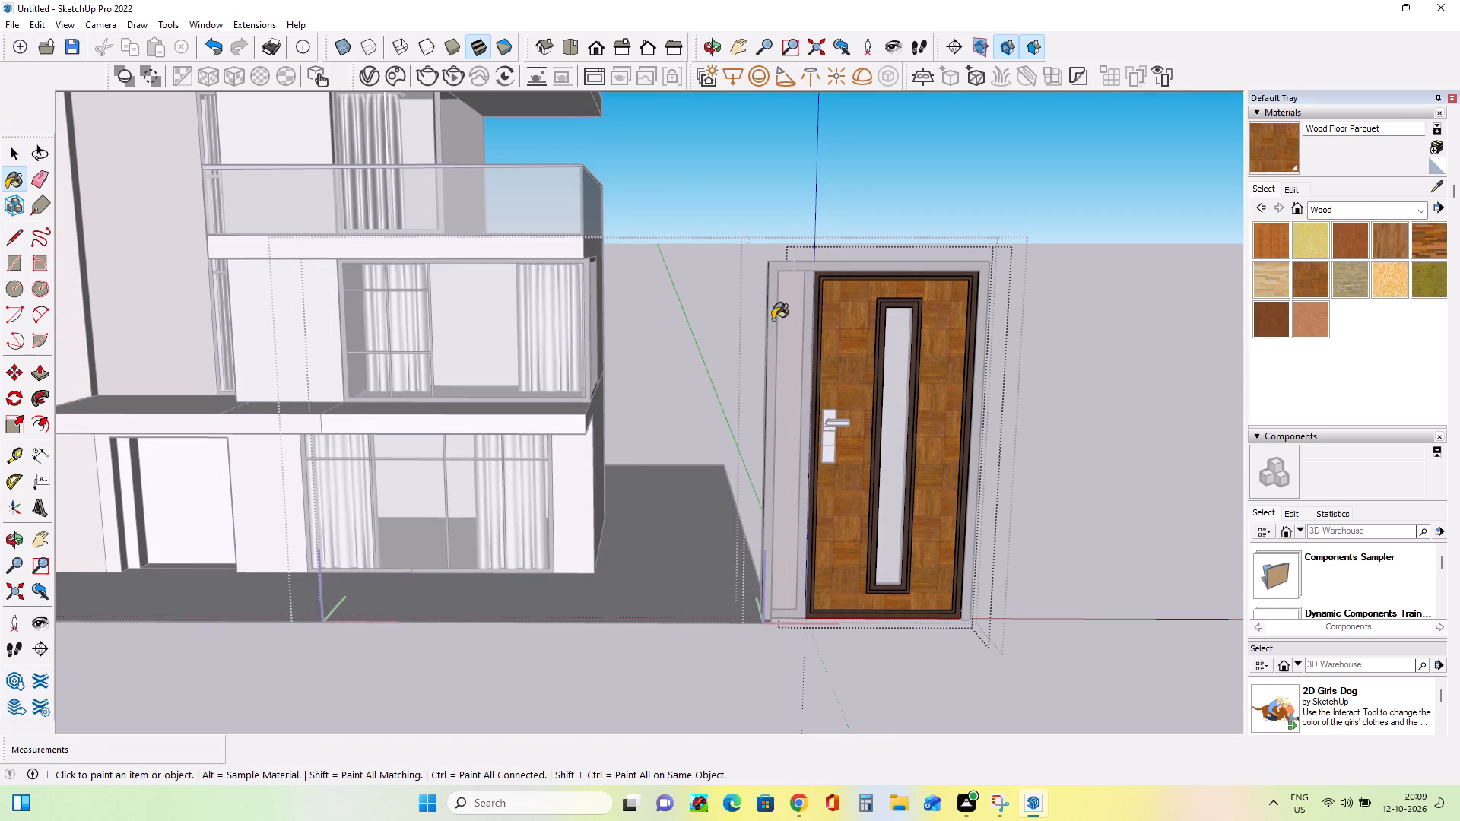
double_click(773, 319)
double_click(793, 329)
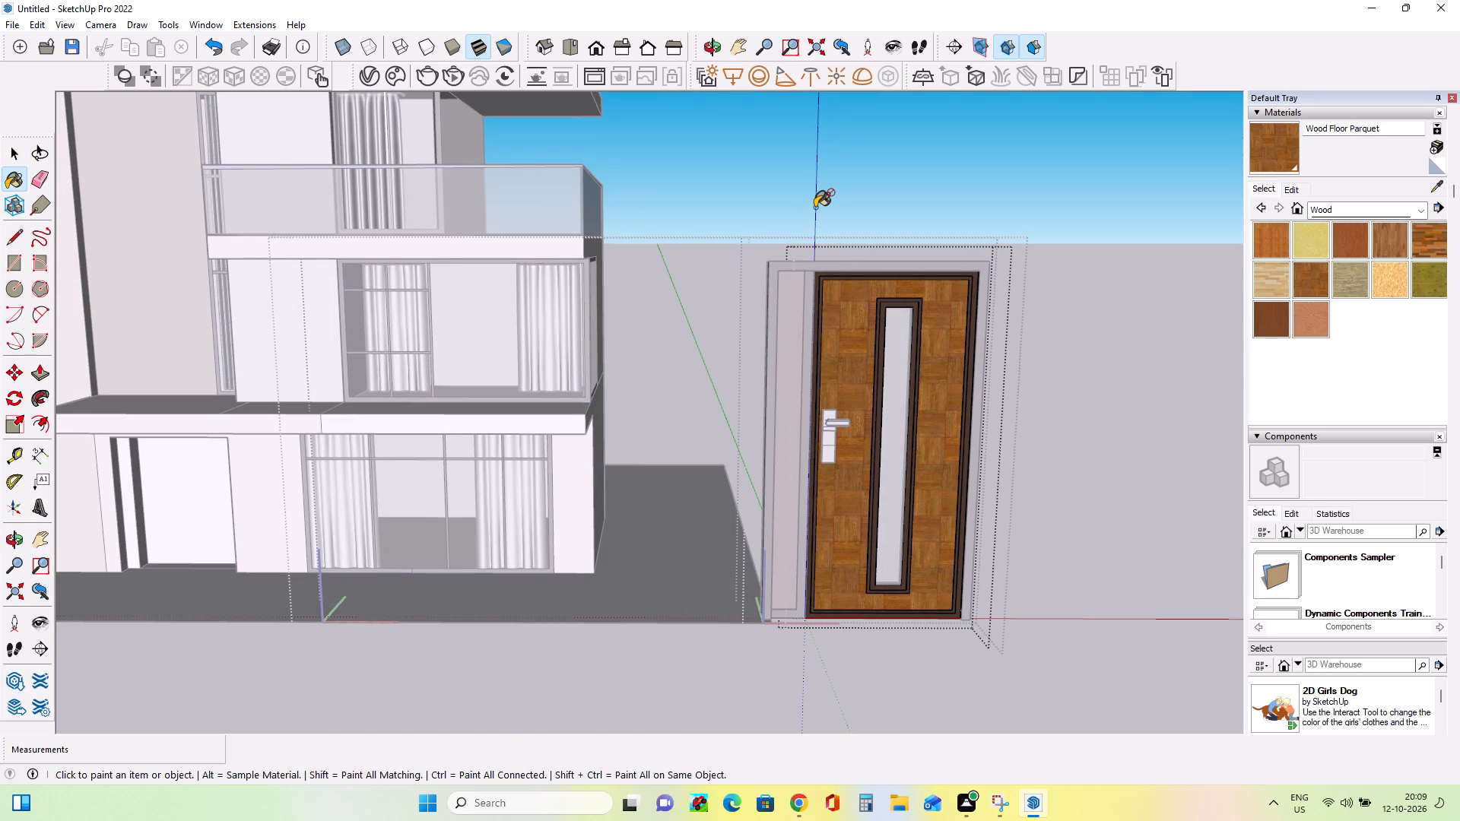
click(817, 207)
Exit all nested editing levels of the door and return to the whole house model.
click(17, 160)
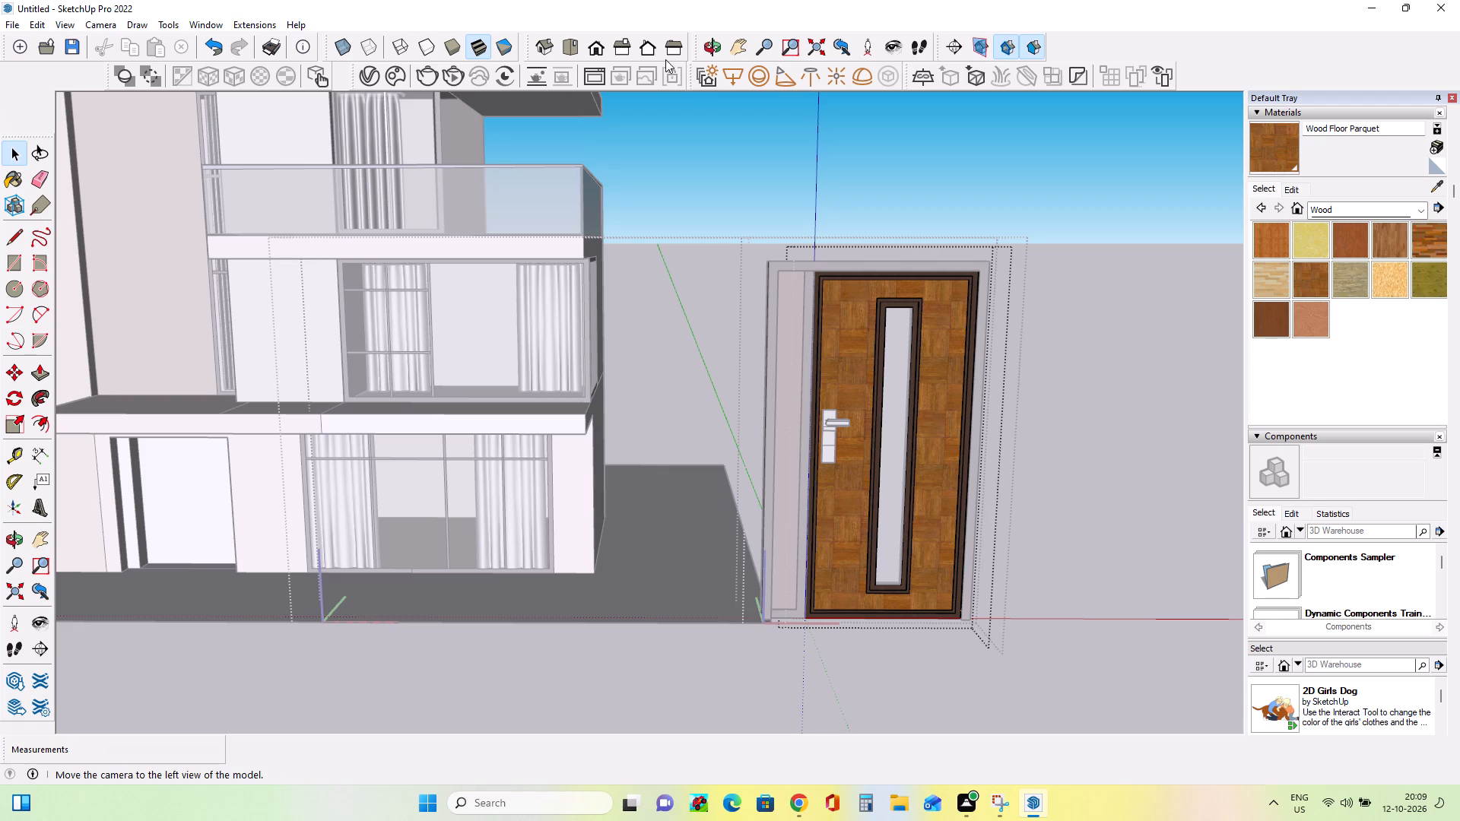
drag(668, 57, 670, 49)
scroll(424, 258, down, 6)
scroll(424, 258, up, 1)
scroll(424, 258, down, 4)
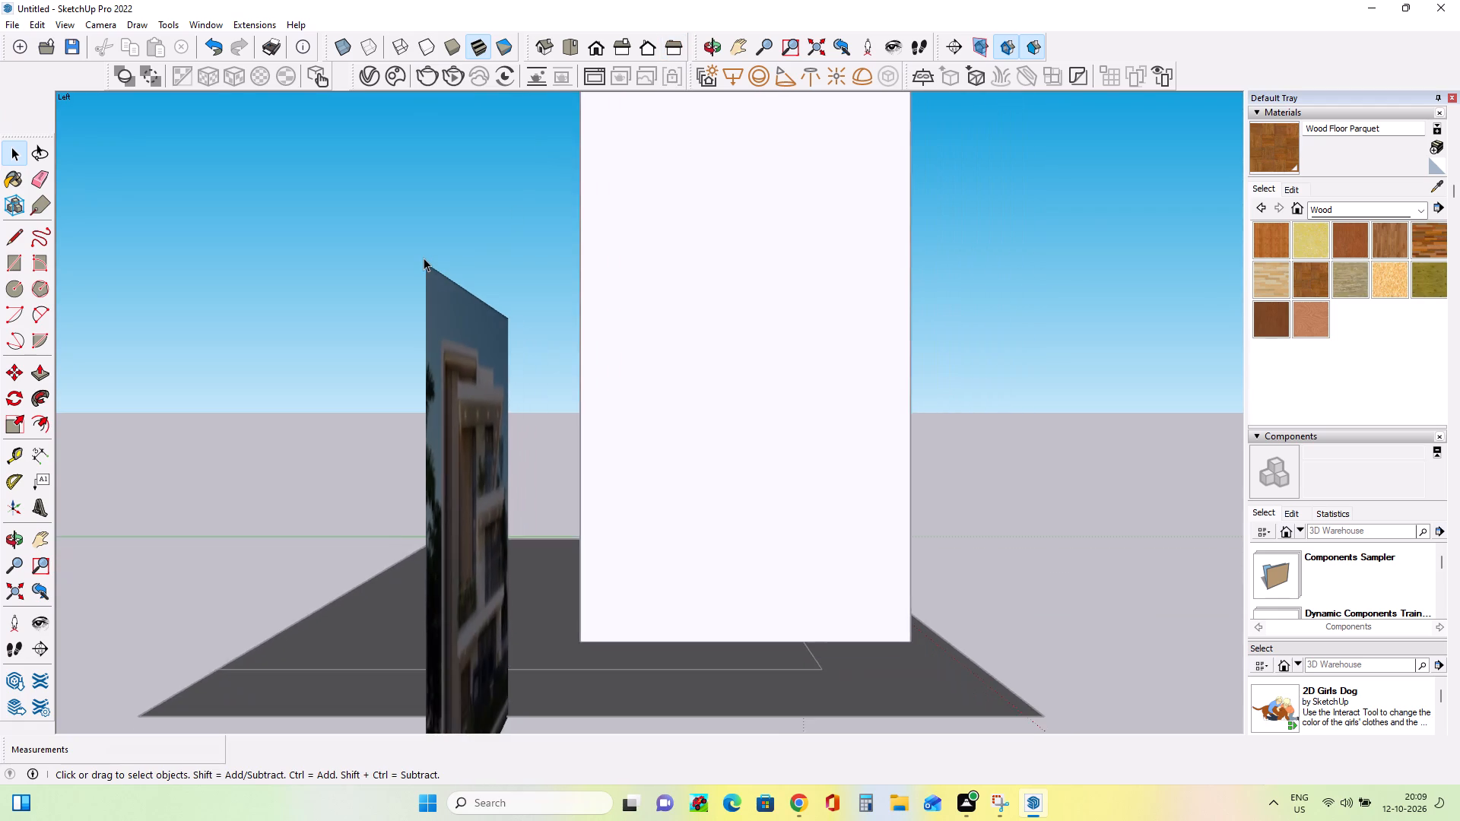
scroll(424, 258, down, 6)
middle_drag(738, 409, 139, 502)
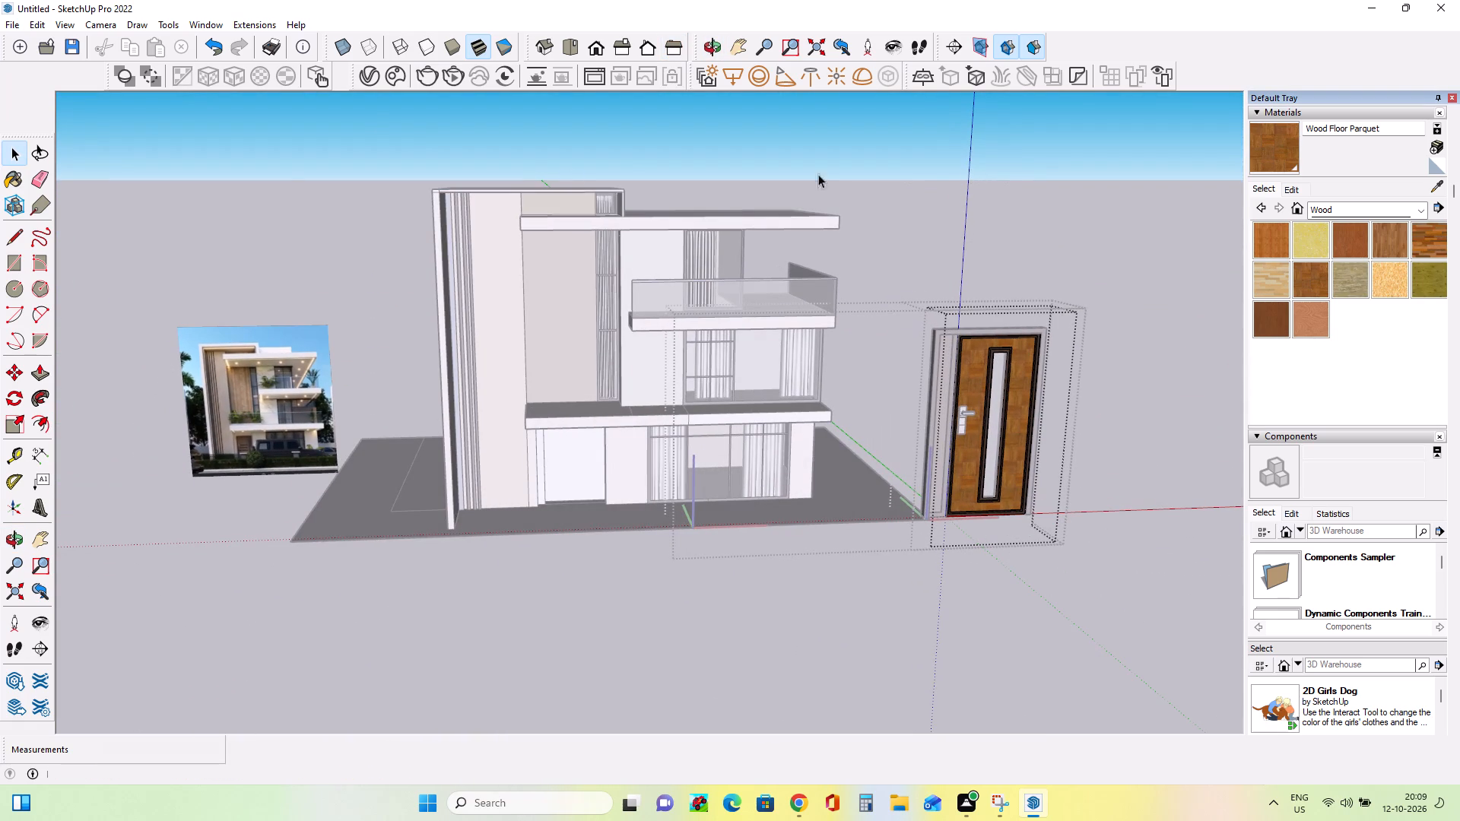
click(17, 155)
double_click(316, 176)
middle_drag(1059, 415, 800, 320)
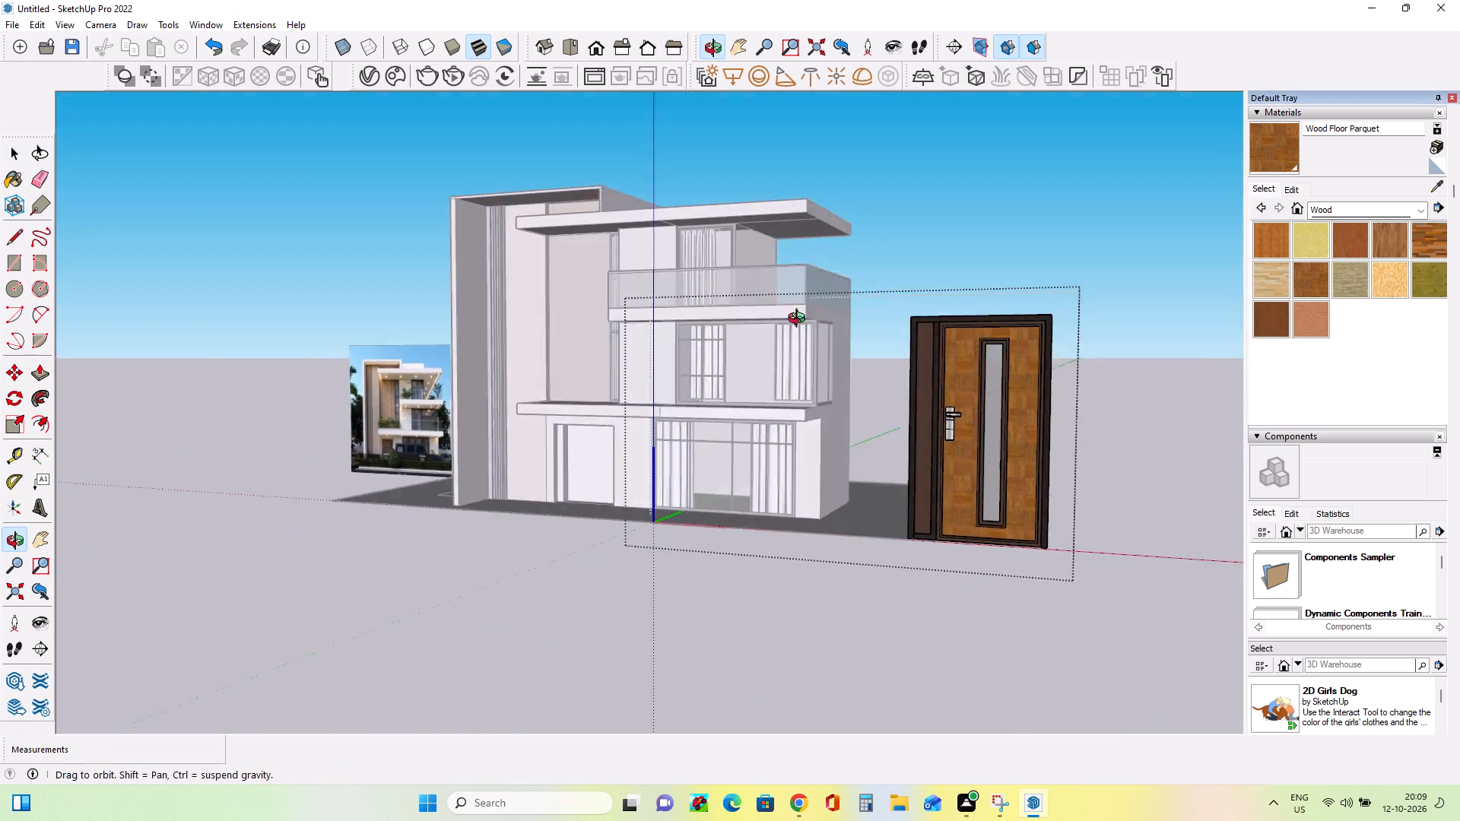
middle_drag(800, 320, 796, 317)
scroll(928, 426, up, 4)
middle_drag(928, 426, 1051, 448)
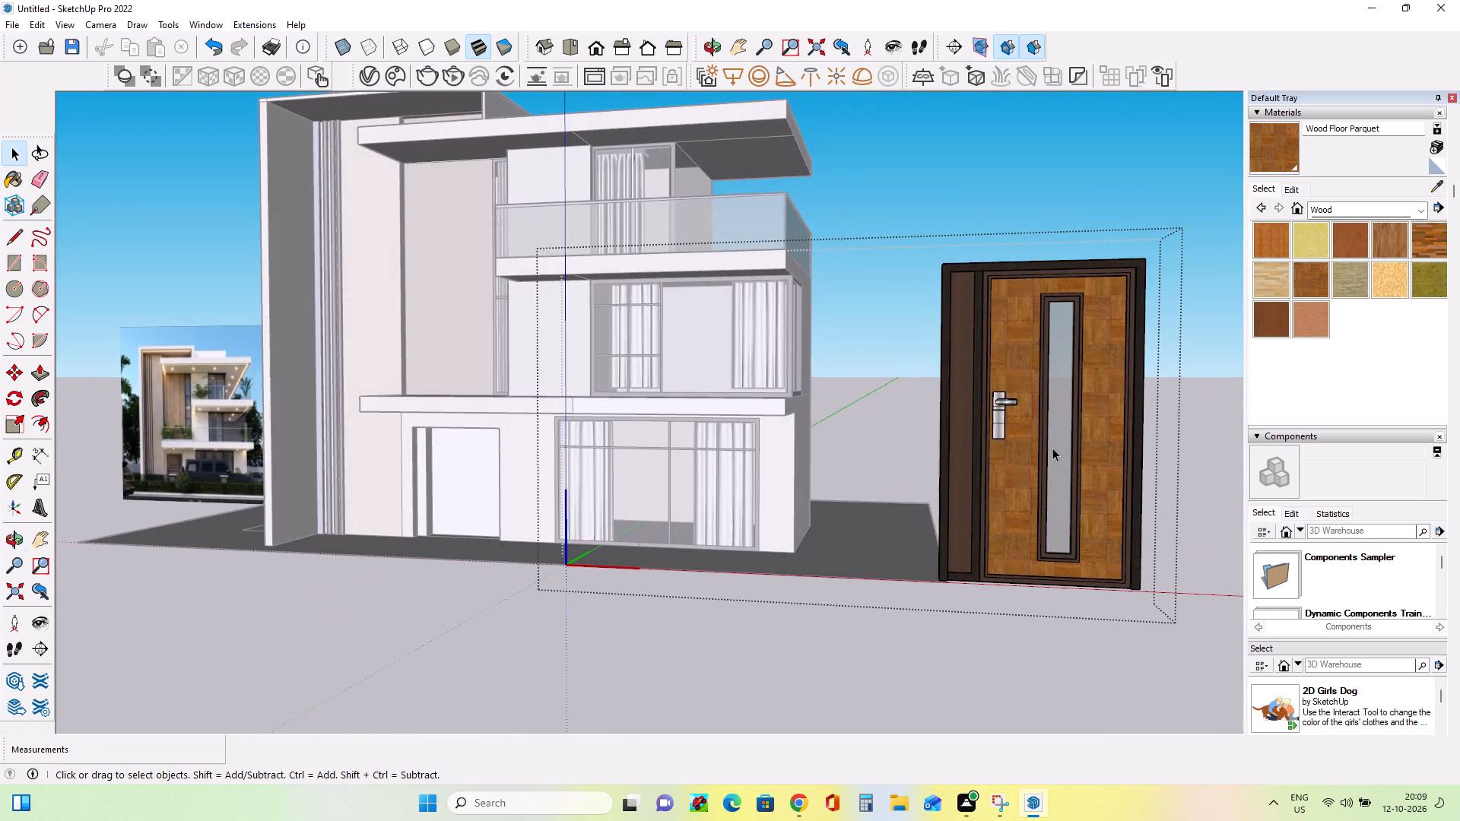
scroll(1052, 446, down, 7)
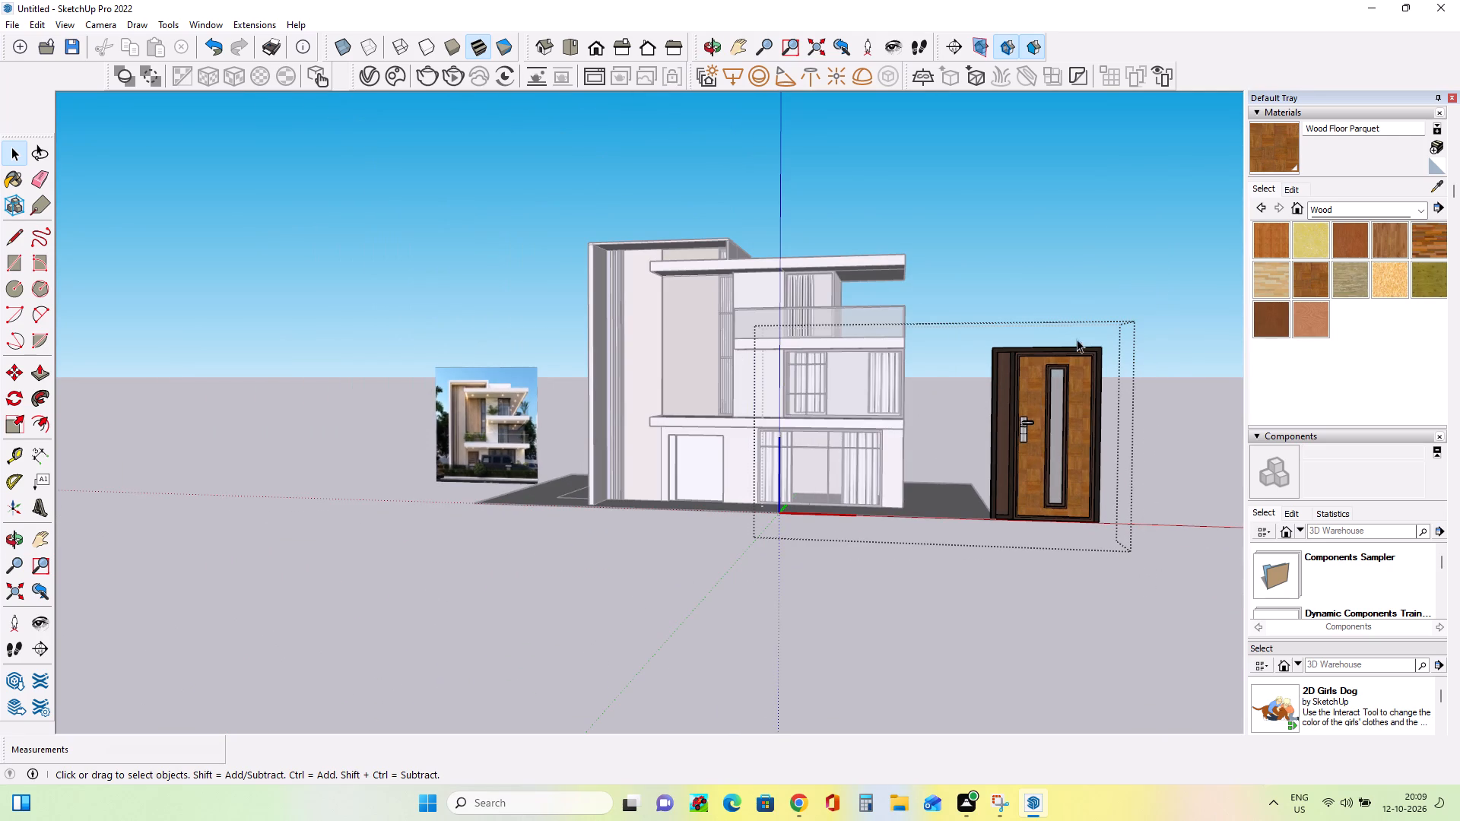
click(1068, 268)
double_click(1068, 268)
Scale the whole door down uniformly from its upper corner to about 0.35.
click(1079, 414)
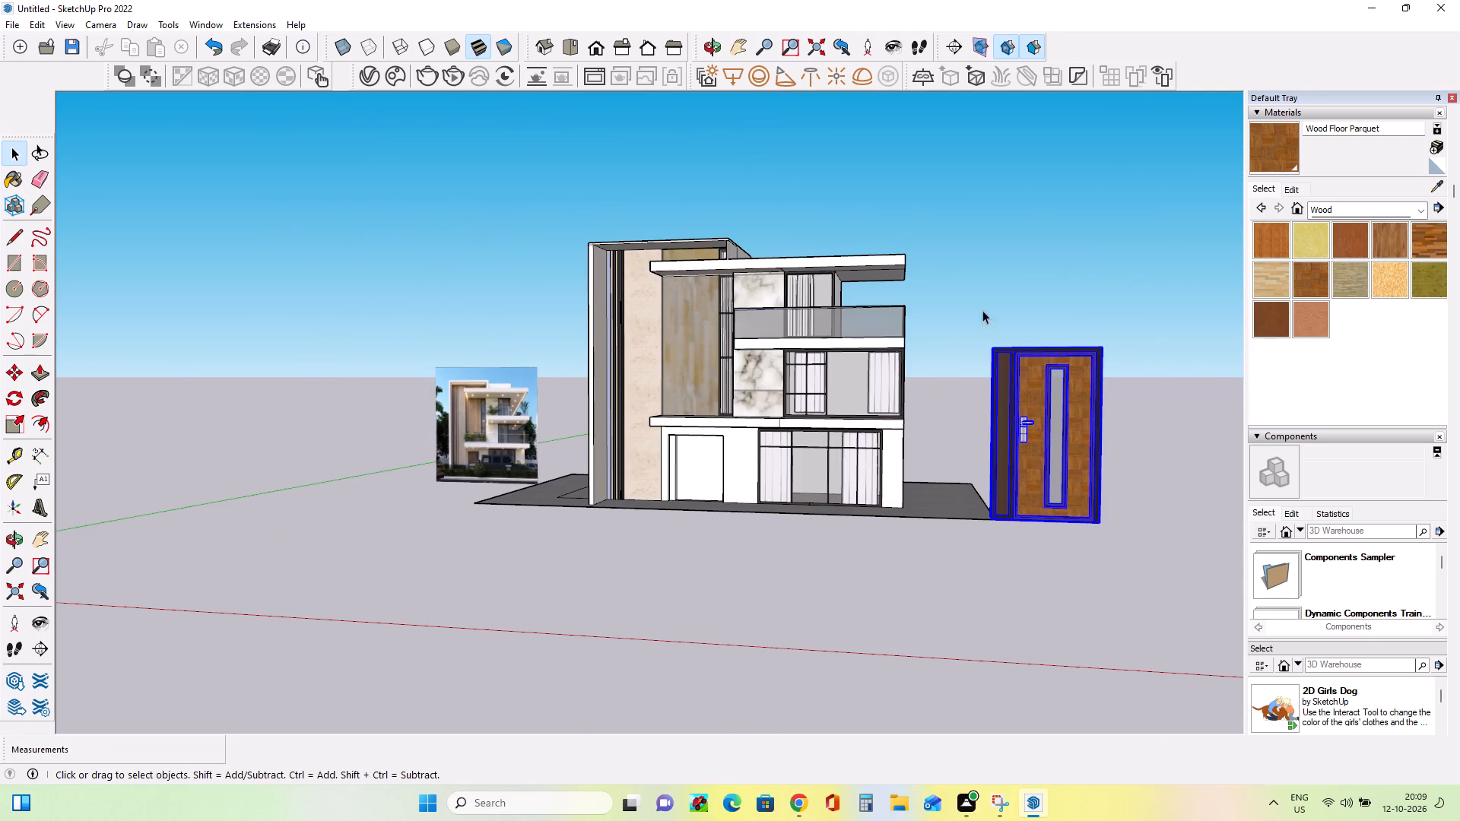
click(3, 422)
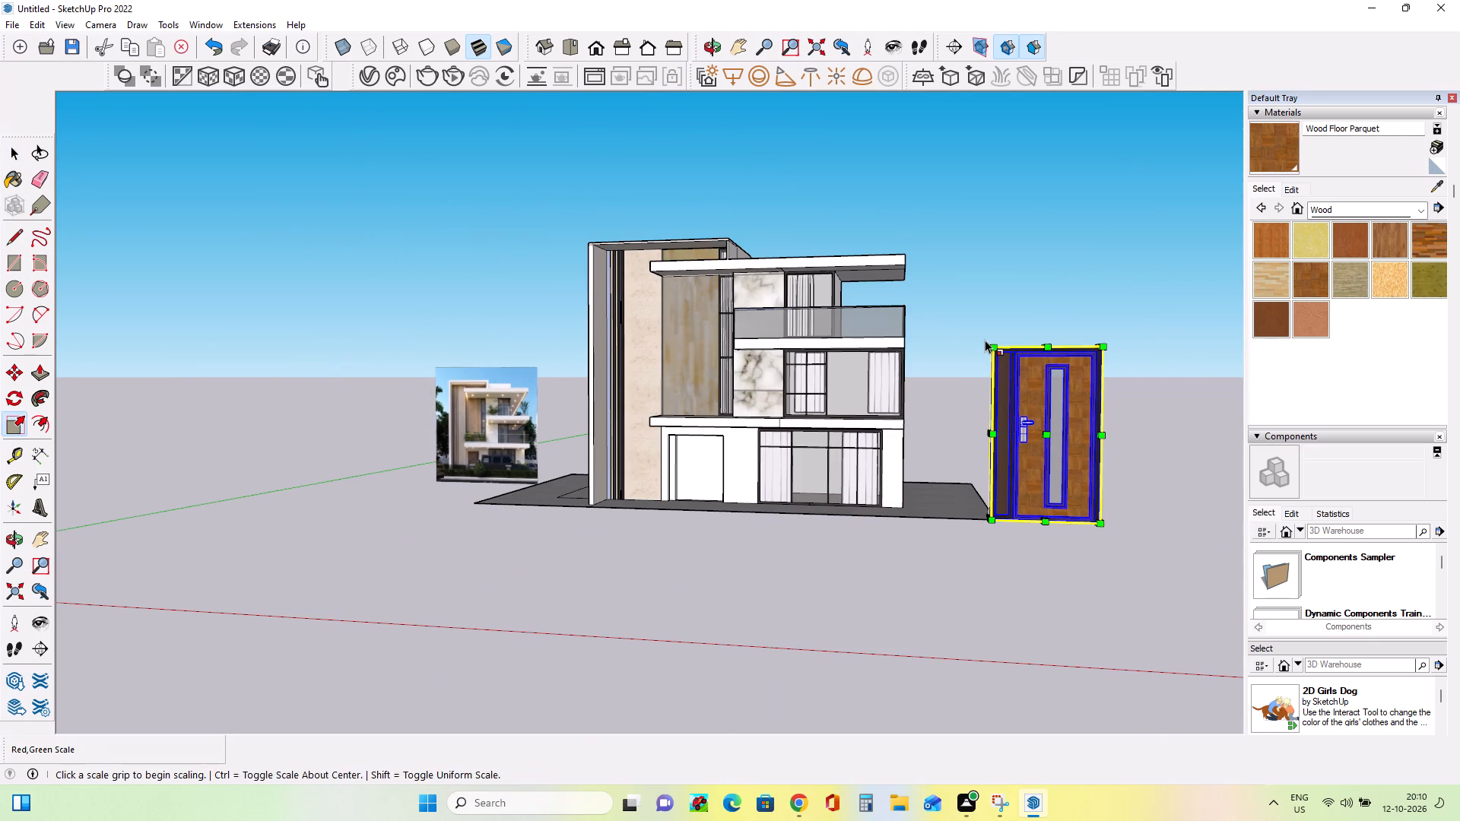
click(989, 344)
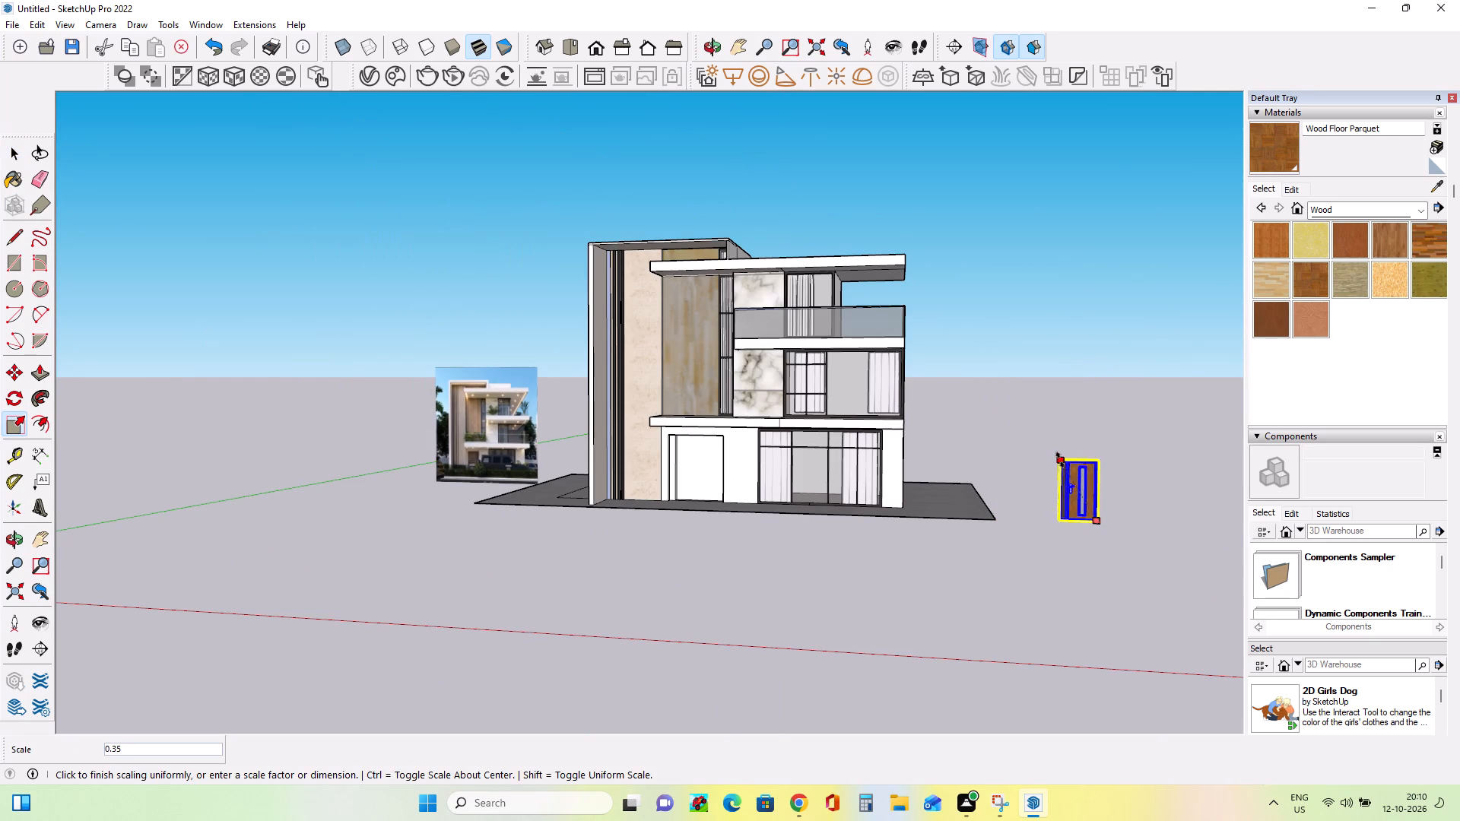
click(1061, 466)
Move the scaled door by its bottom corner about 16' 5" to the front of the ground-floor entrance opening.
middle_drag(1071, 552, 1213, 572)
scroll(175, 490, up, 1)
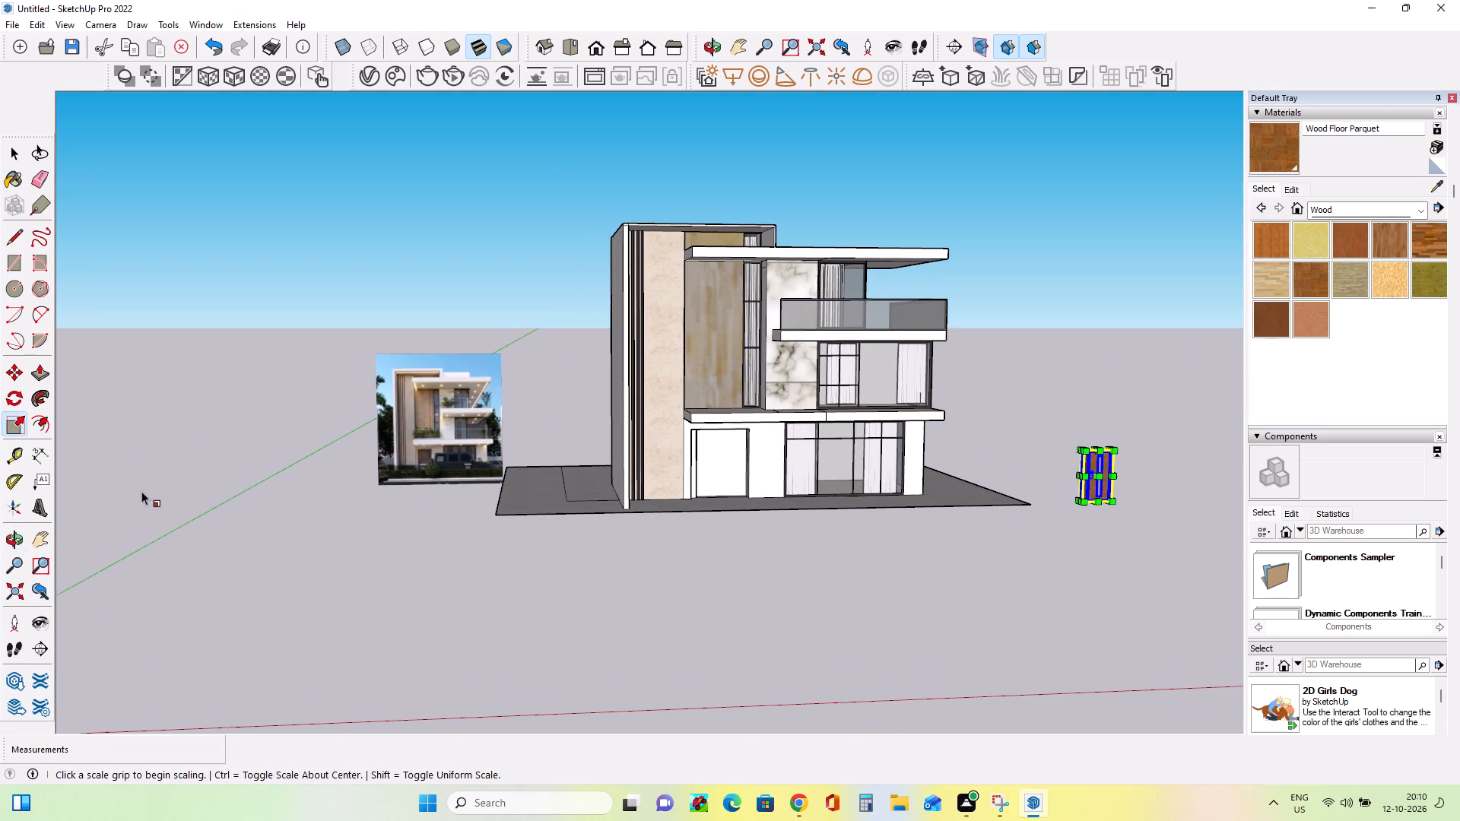
click(24, 374)
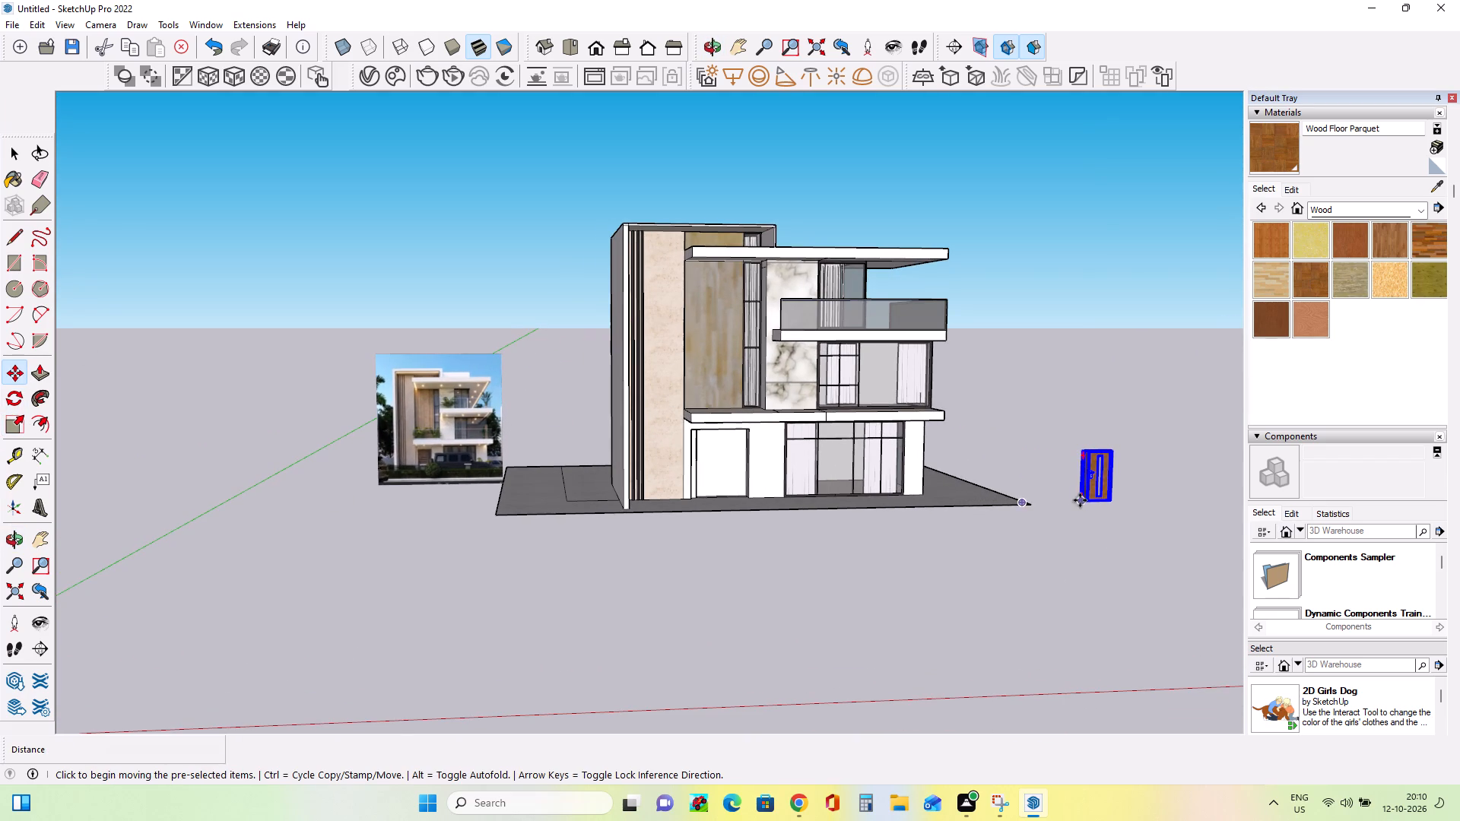
click(1081, 500)
key(Escape)
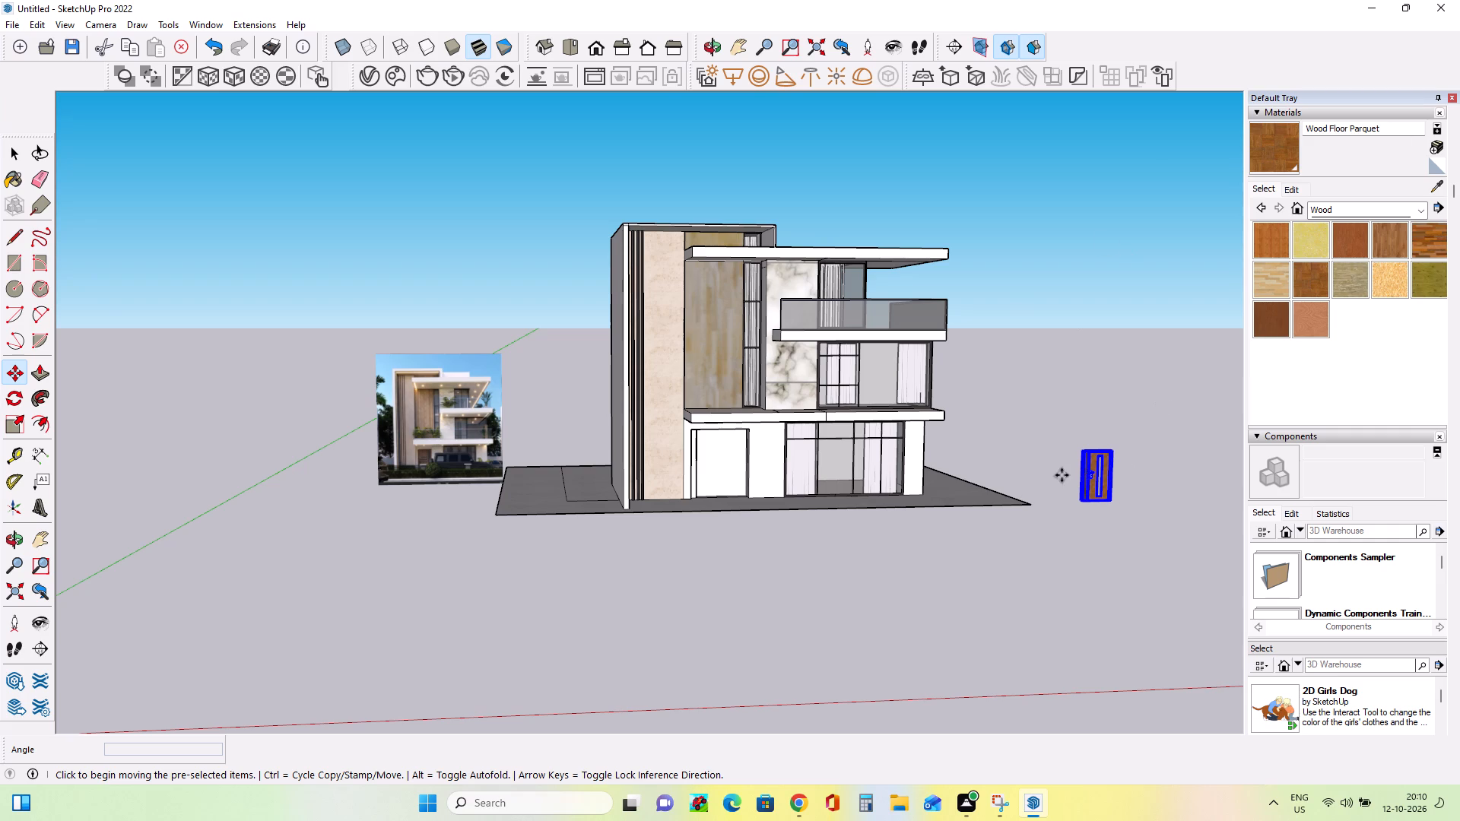
click(1088, 504)
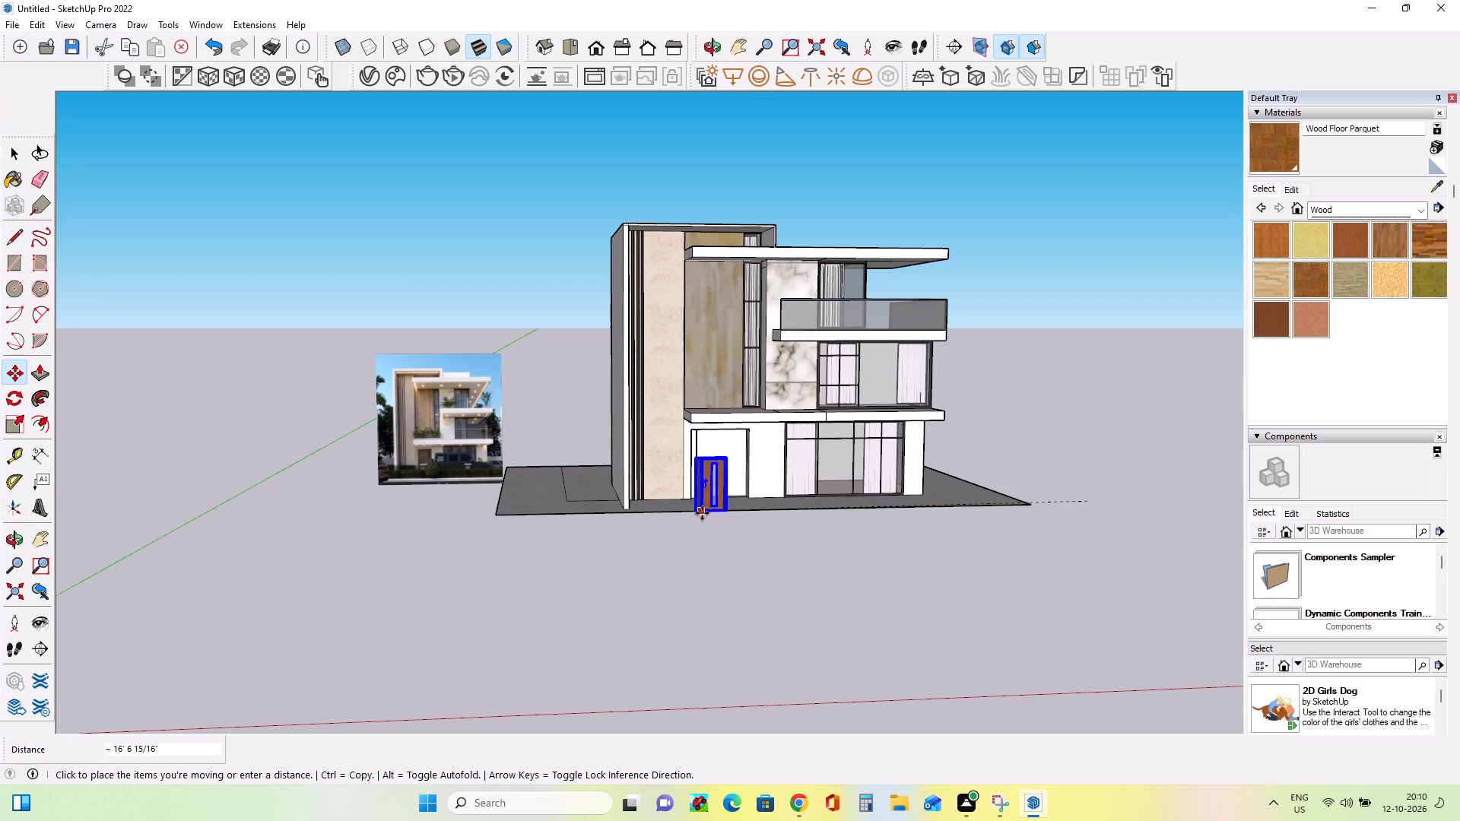
scroll(694, 518, up, 13)
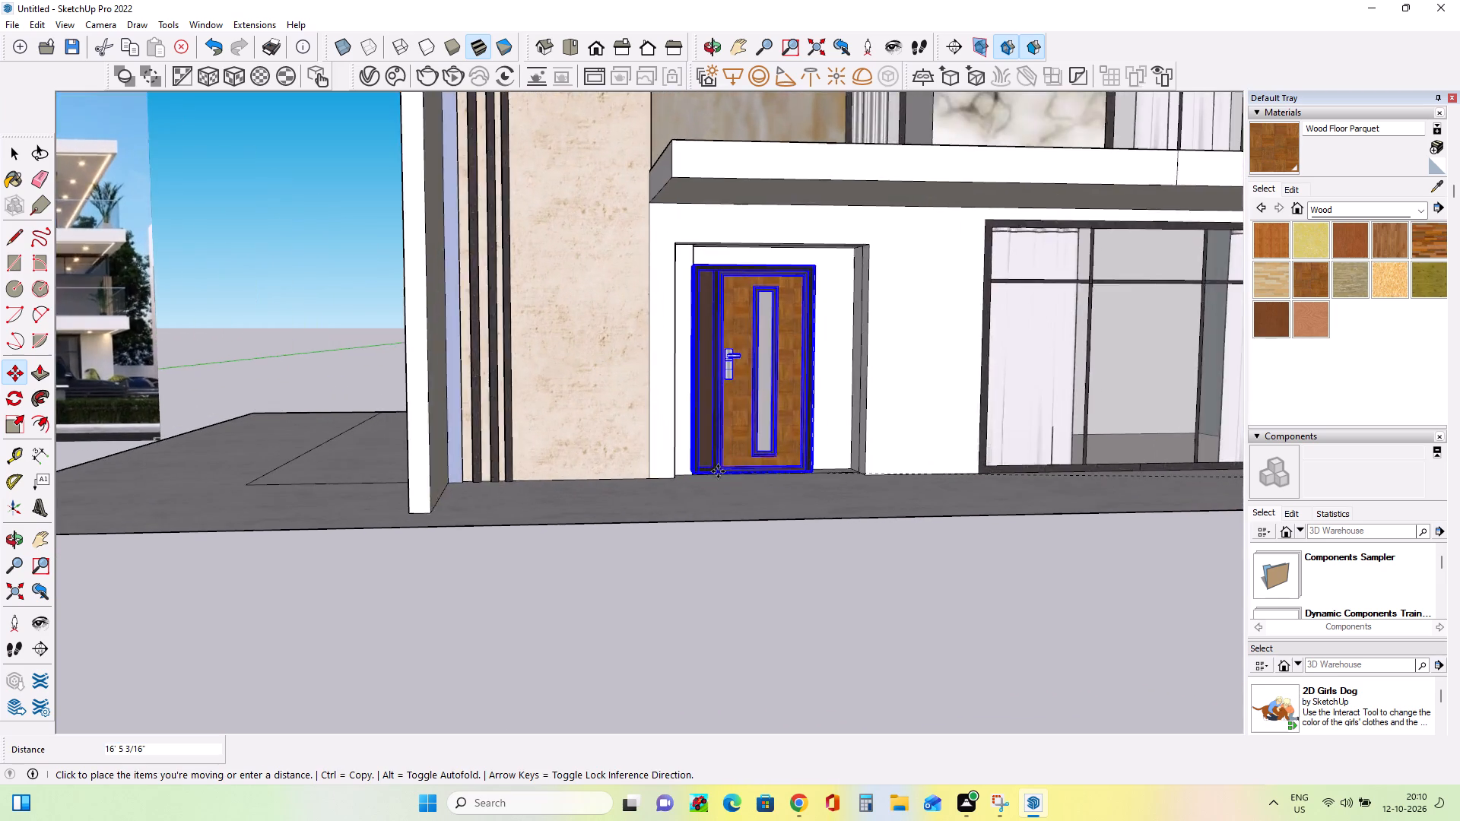
scroll(718, 471, up, 3)
click(729, 477)
middle_drag(719, 502, 824, 533)
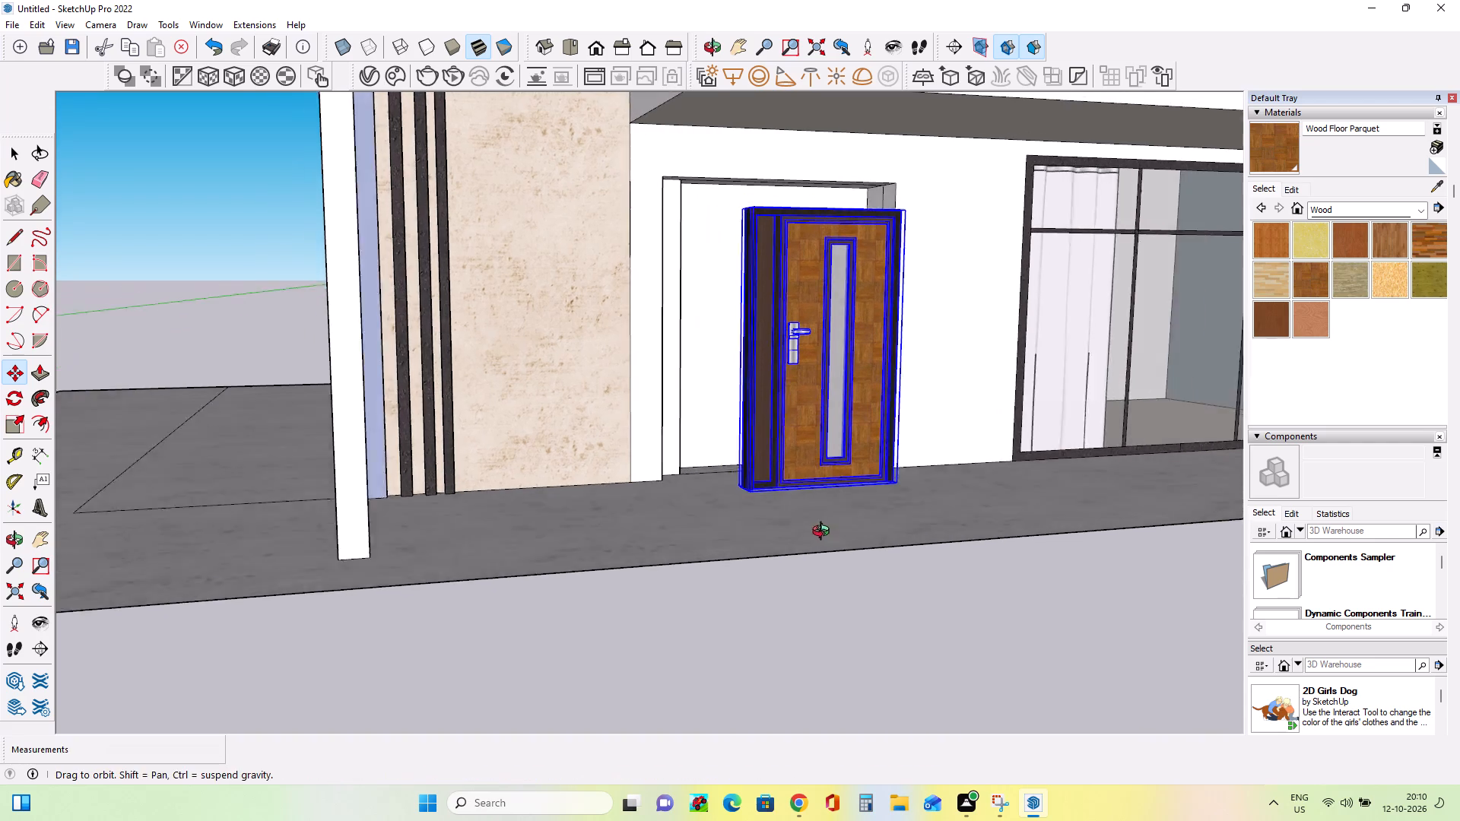
middle_drag(824, 533, 829, 534)
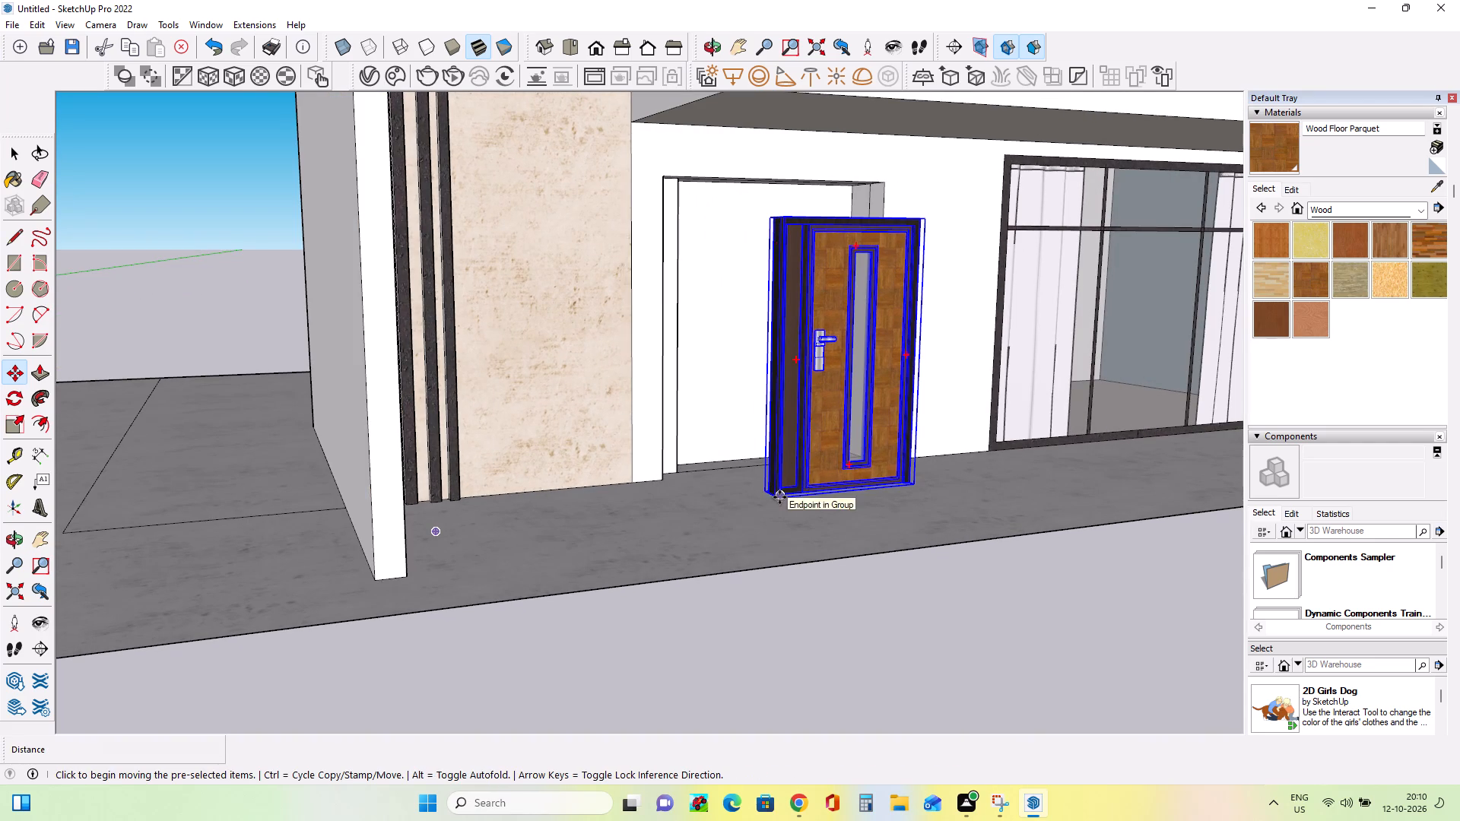
Move the door by its bottom corner about 2' 8" to the bottom corner of the ground-floor entrance opening.
click(779, 497)
click(684, 474)
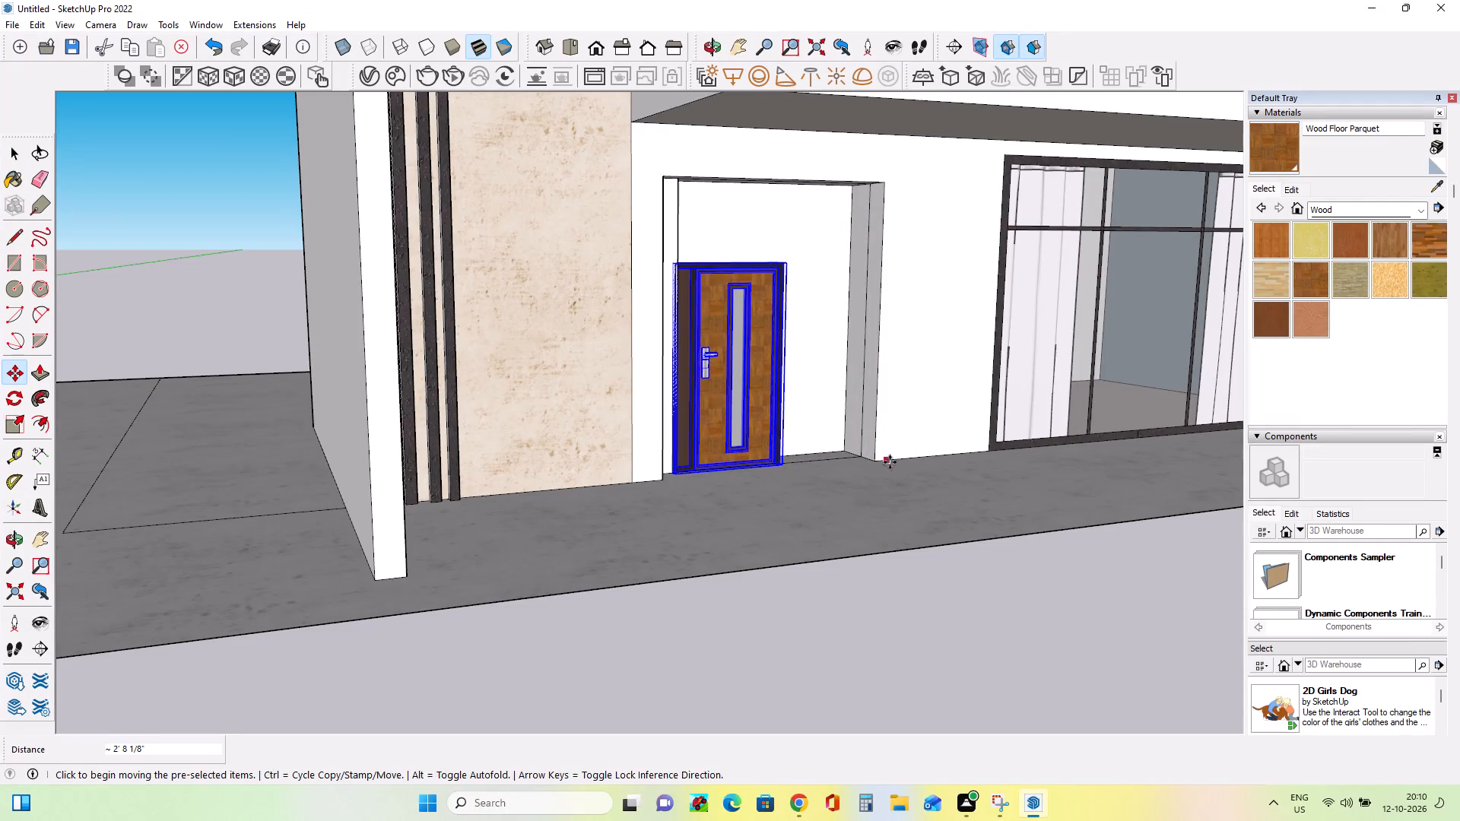
Scale the door's depth to about 0.73, leaving its width at 1.00.
middle_drag(890, 462, 573, 516)
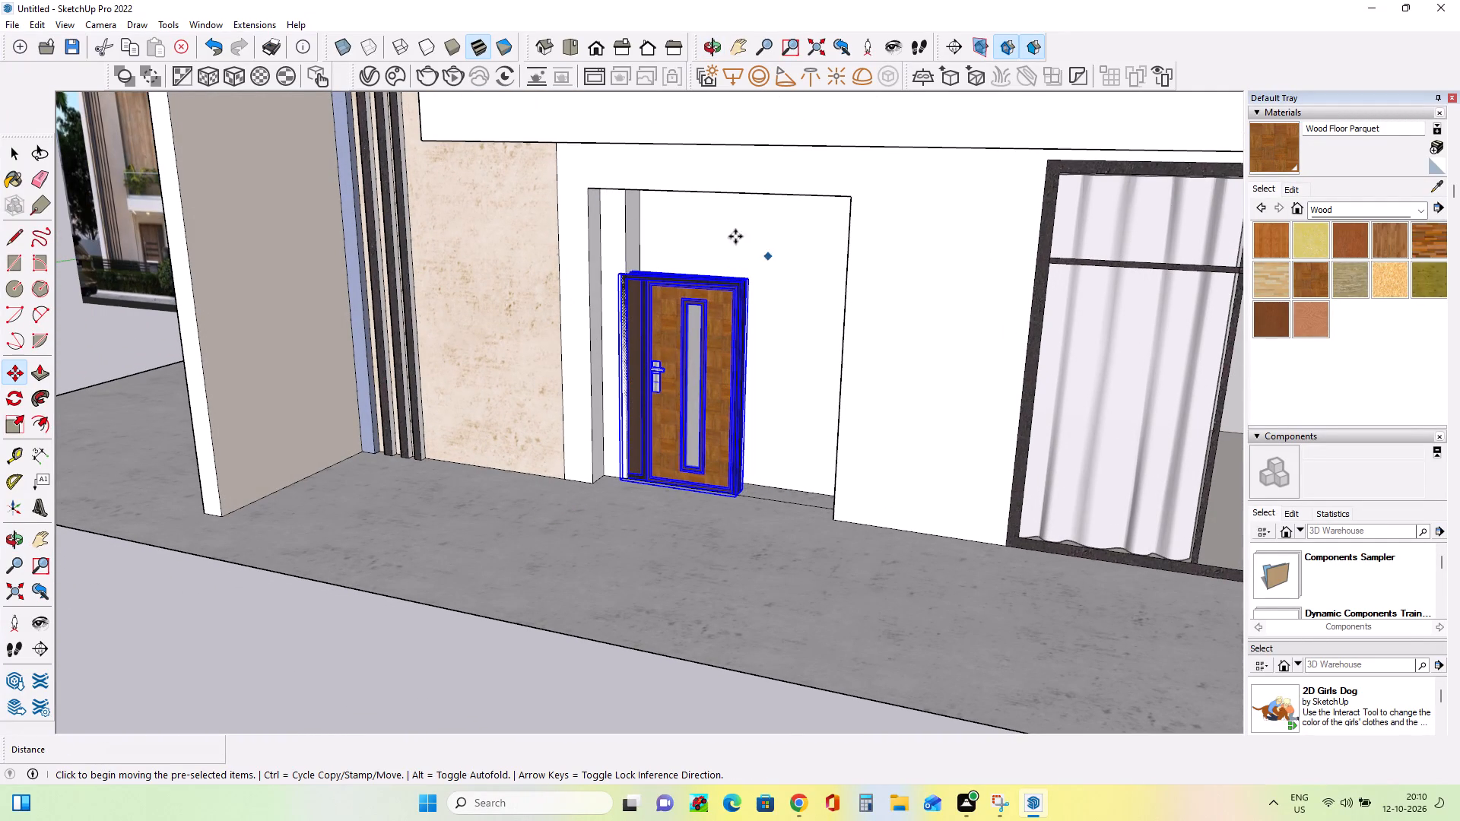
scroll(636, 344, up, 8)
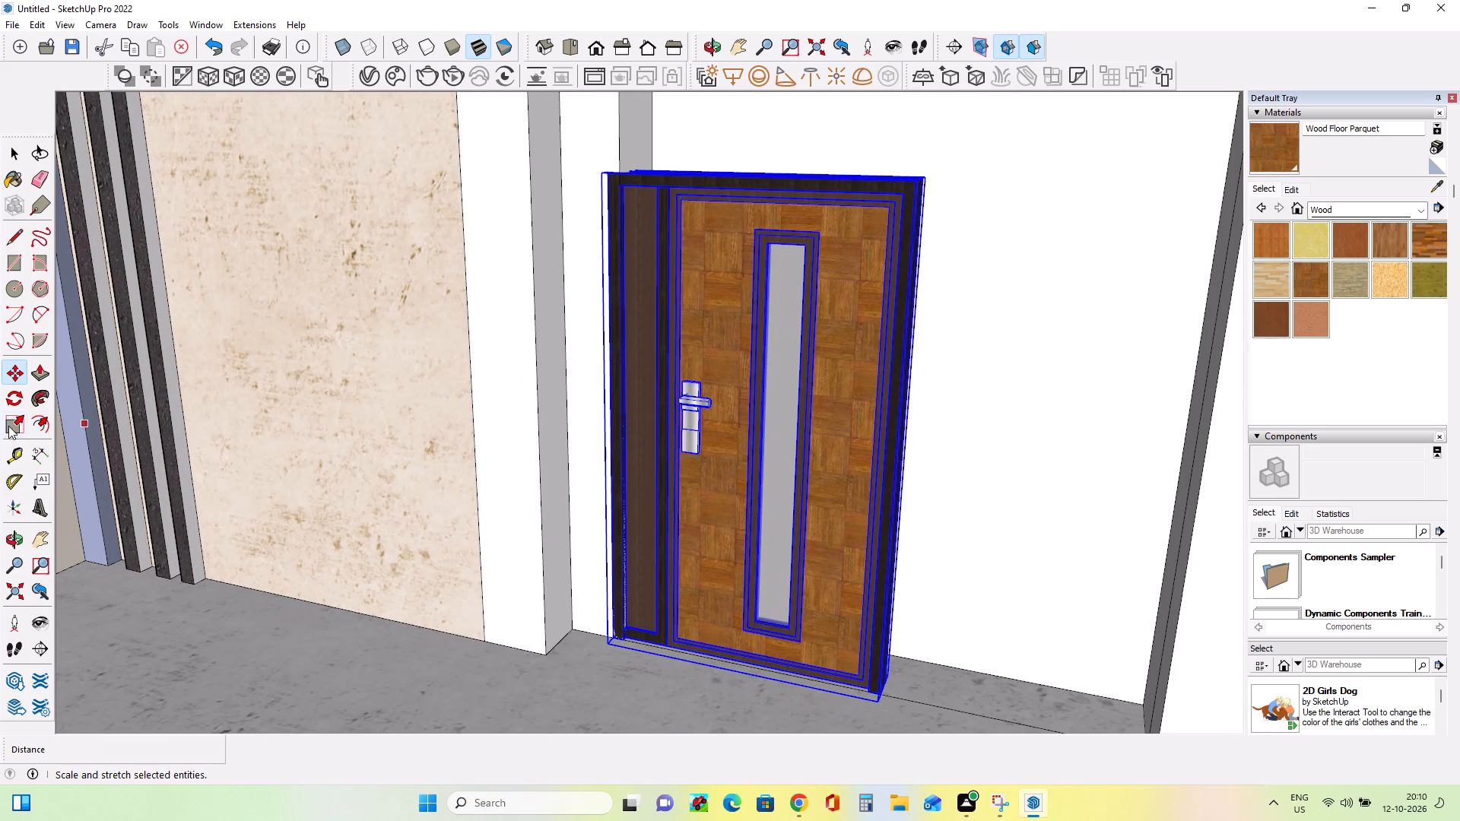
click(9, 419)
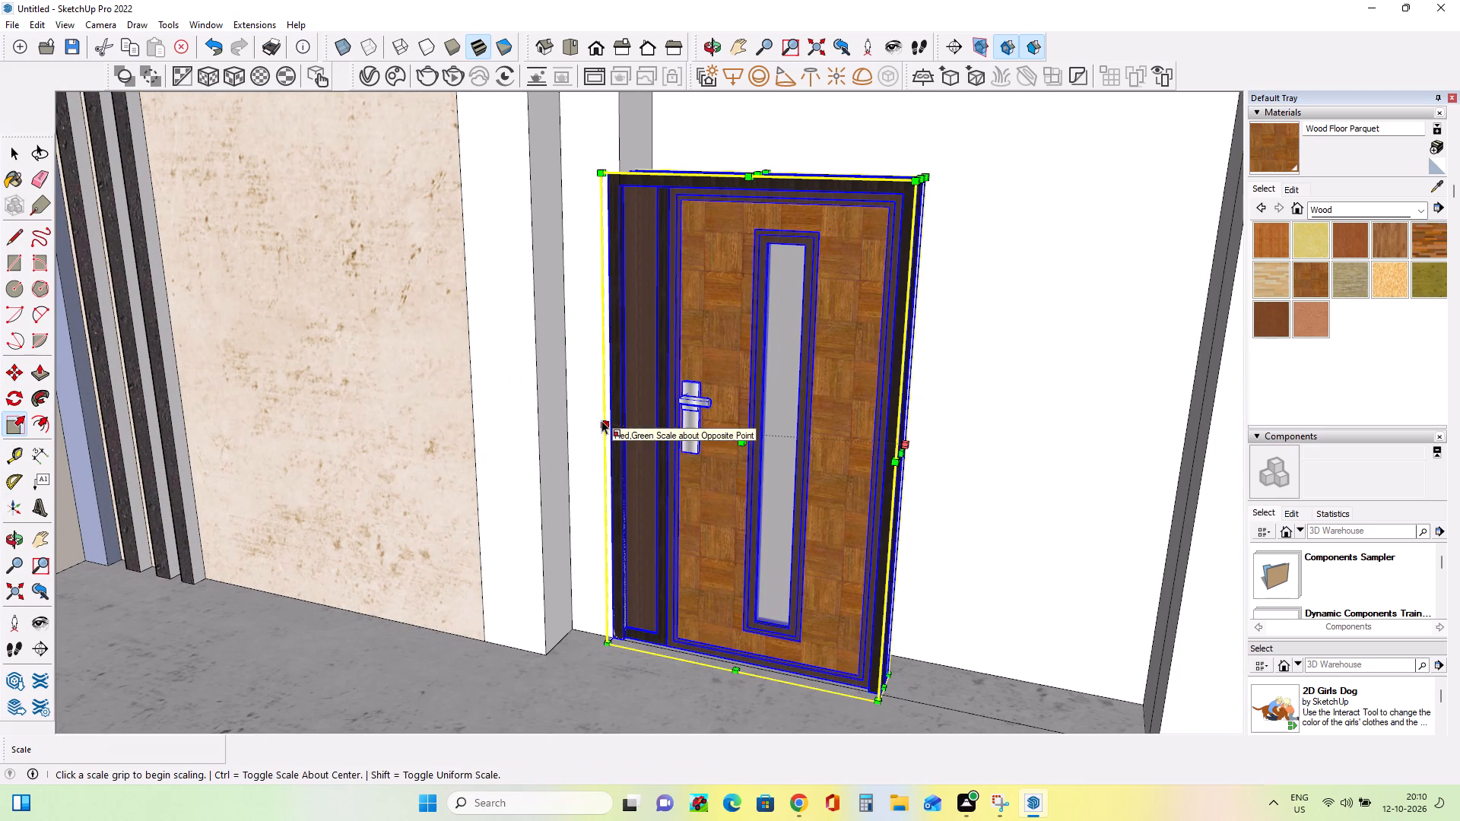
click(601, 420)
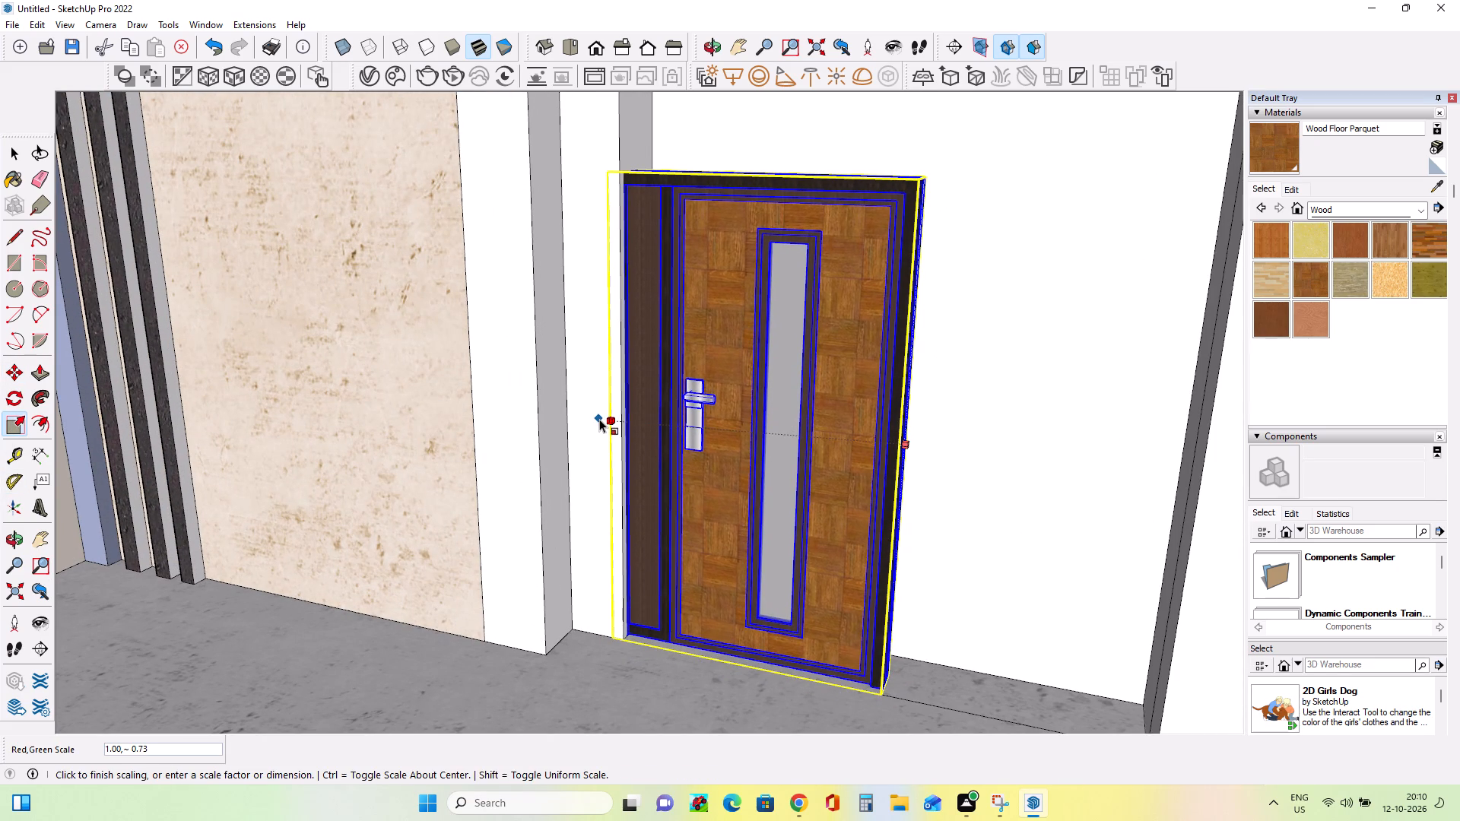
click(599, 419)
Scale the door from its upper corner to 1.80 in width and 1.38 in height to fill the entrance opening.
middle_drag(887, 461, 835, 479)
scroll(817, 439, down, 3)
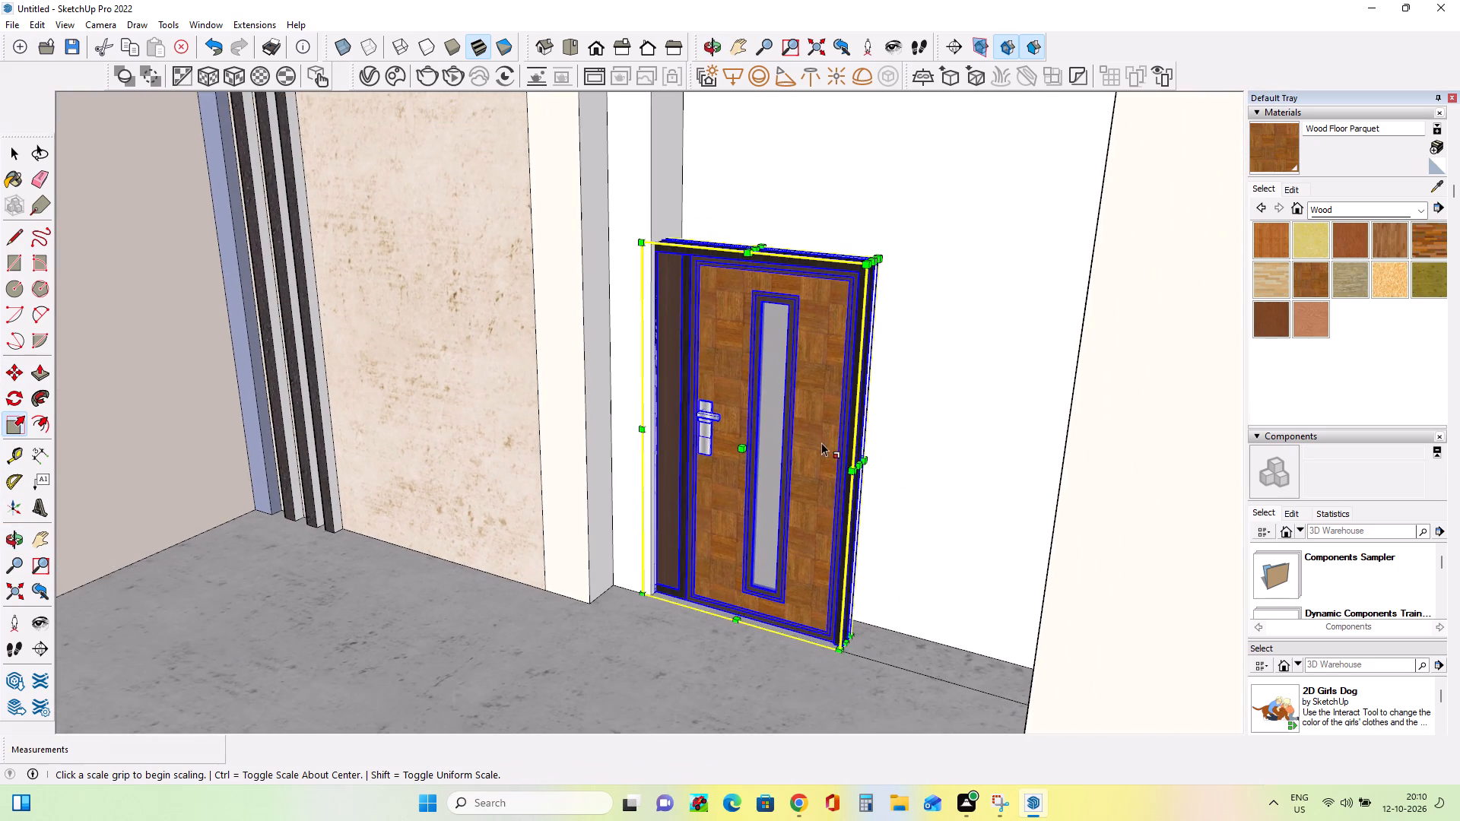
middle_drag(887, 423, 893, 457)
click(15, 423)
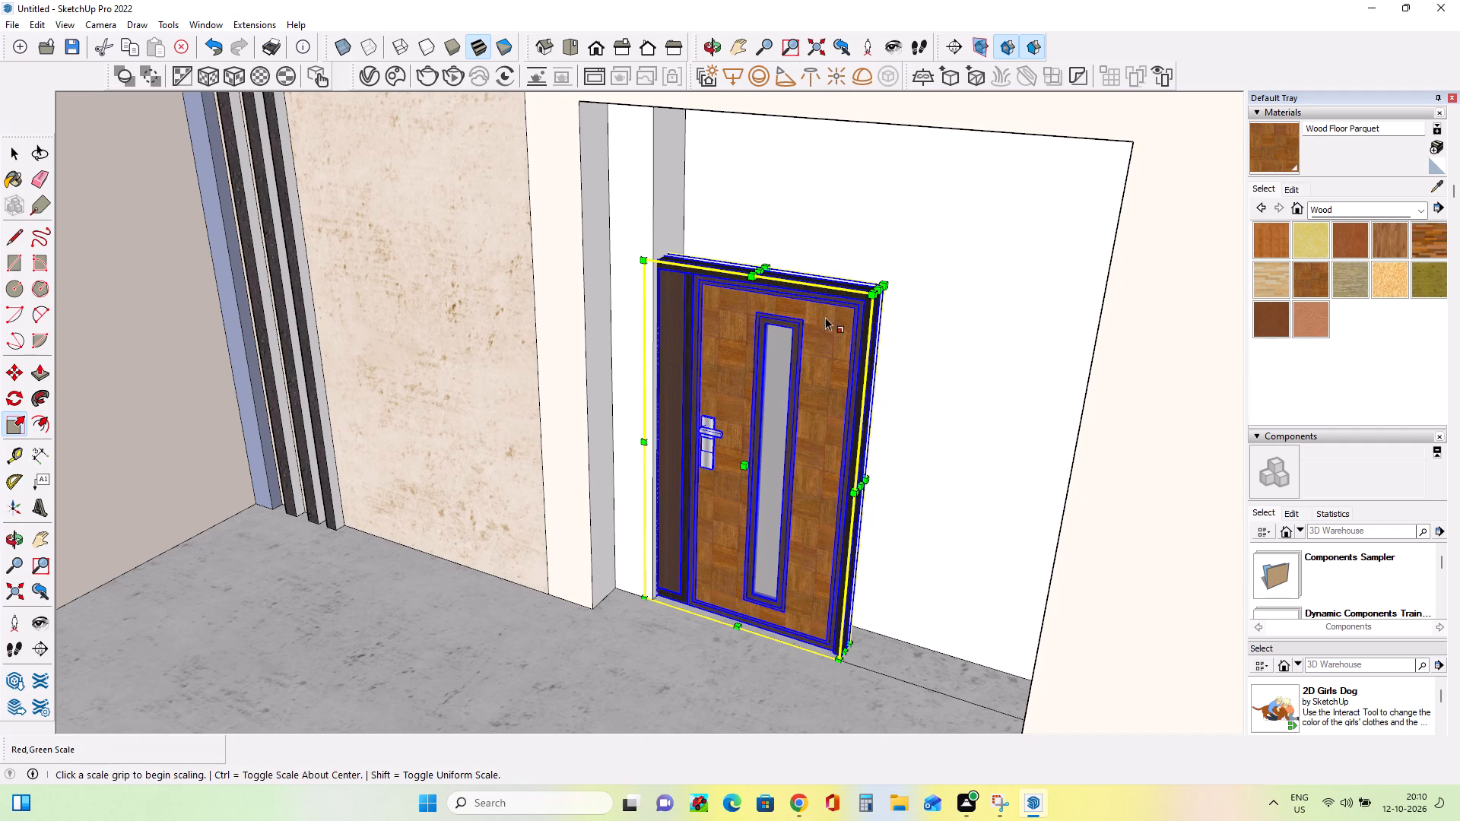
click(878, 286)
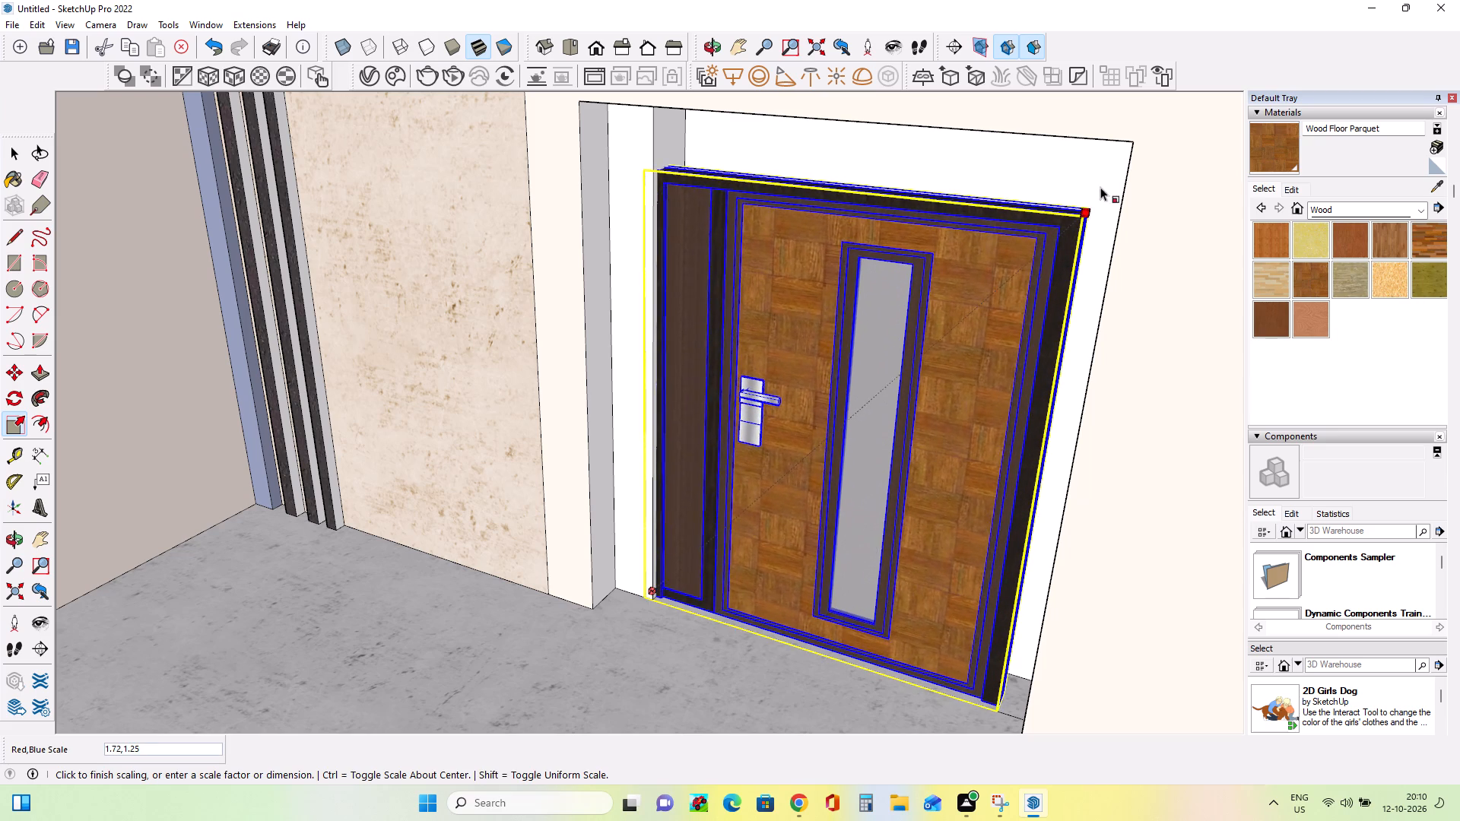
click(1136, 133)
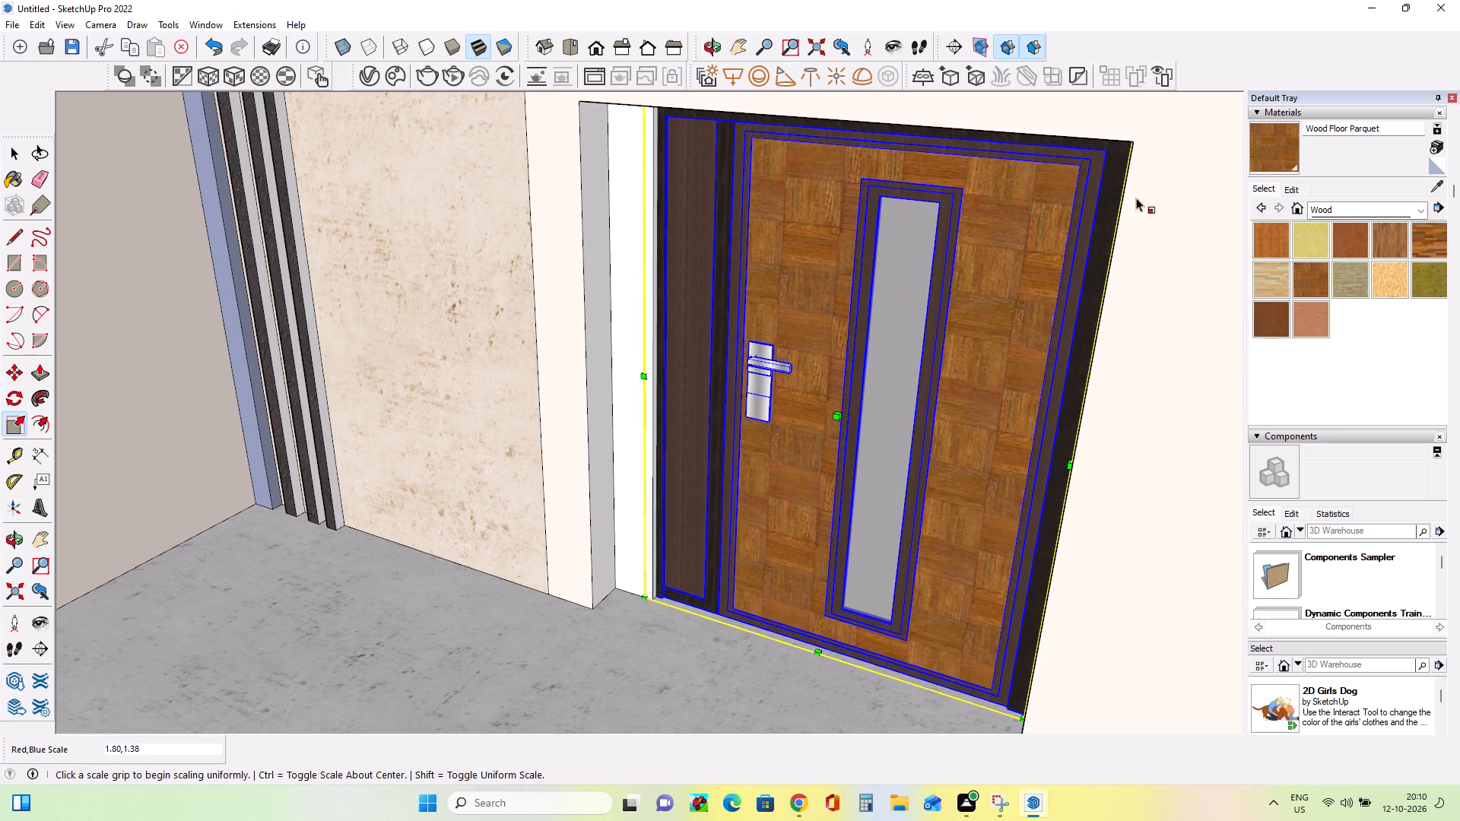
Deselect the door and examine its fit and the whole facade against the reference image.
middle_drag(962, 473, 1146, 399)
middle_drag(1069, 483, 1043, 504)
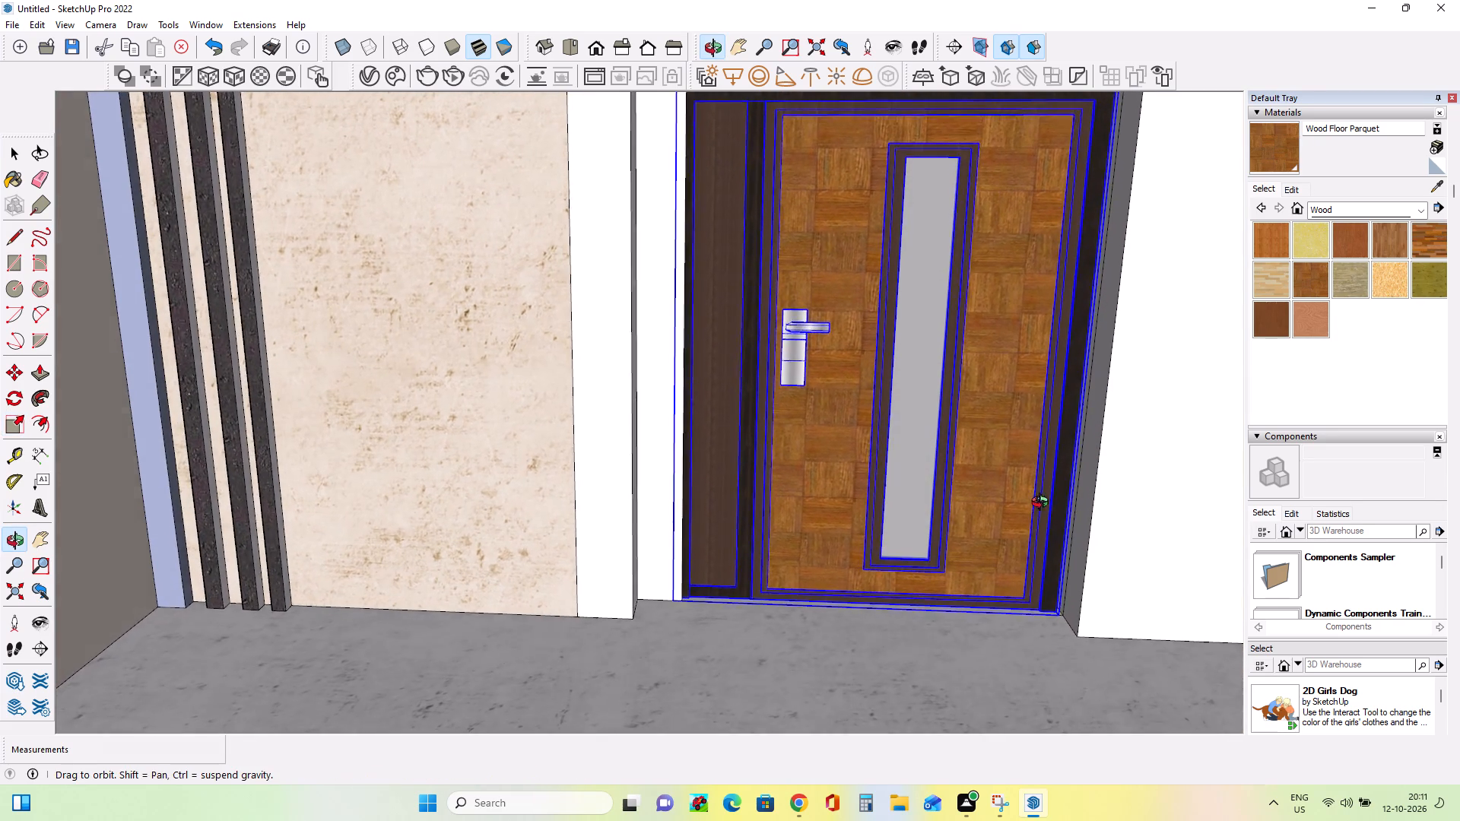
middle_drag(1043, 504, 946, 502)
scroll(976, 473, down, 7)
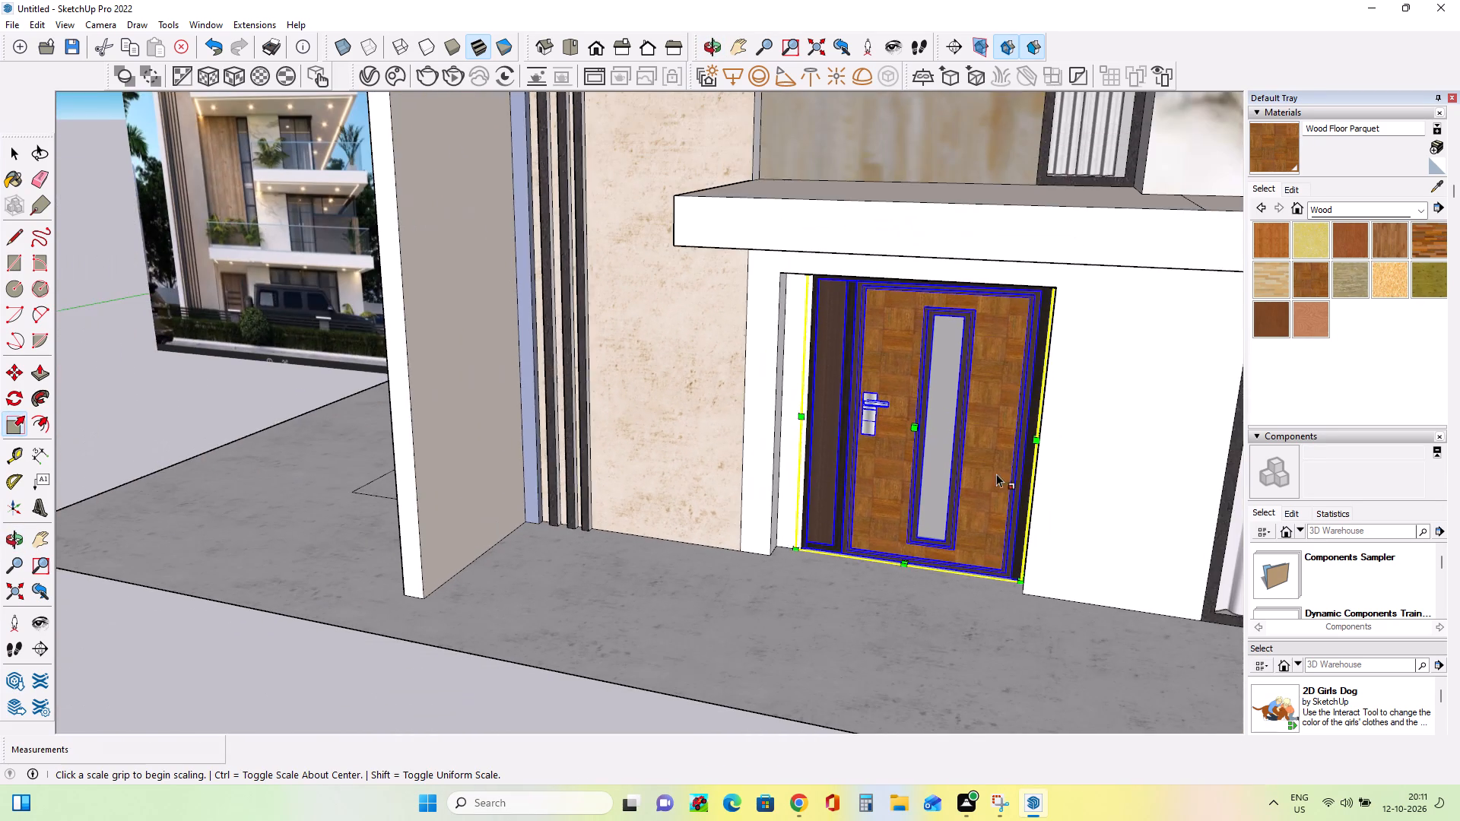
middle_drag(1027, 448, 1089, 349)
scroll(792, 458, down, 12)
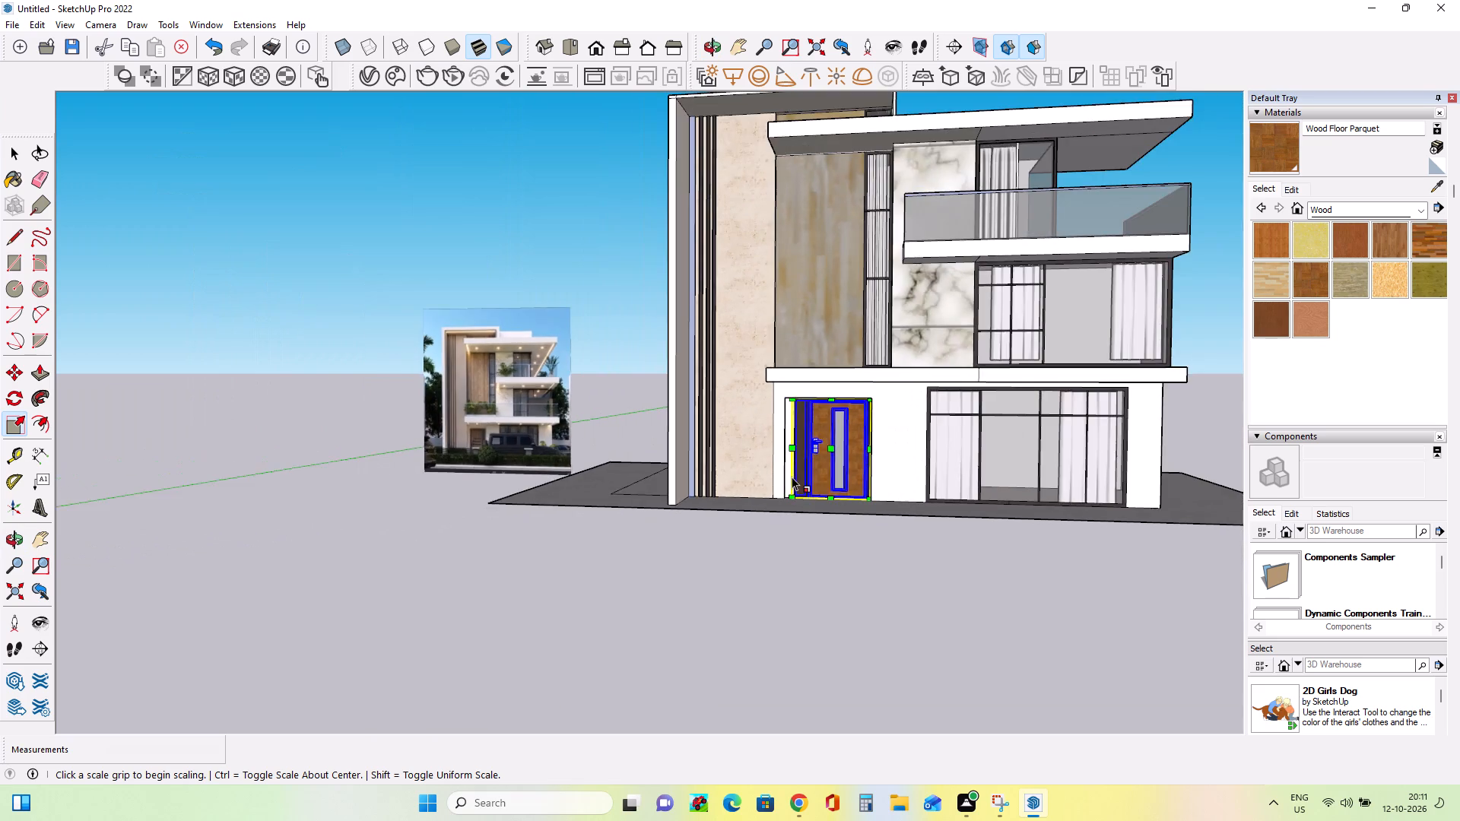
scroll(792, 477, down, 5)
middle_drag(805, 485, 851, 523)
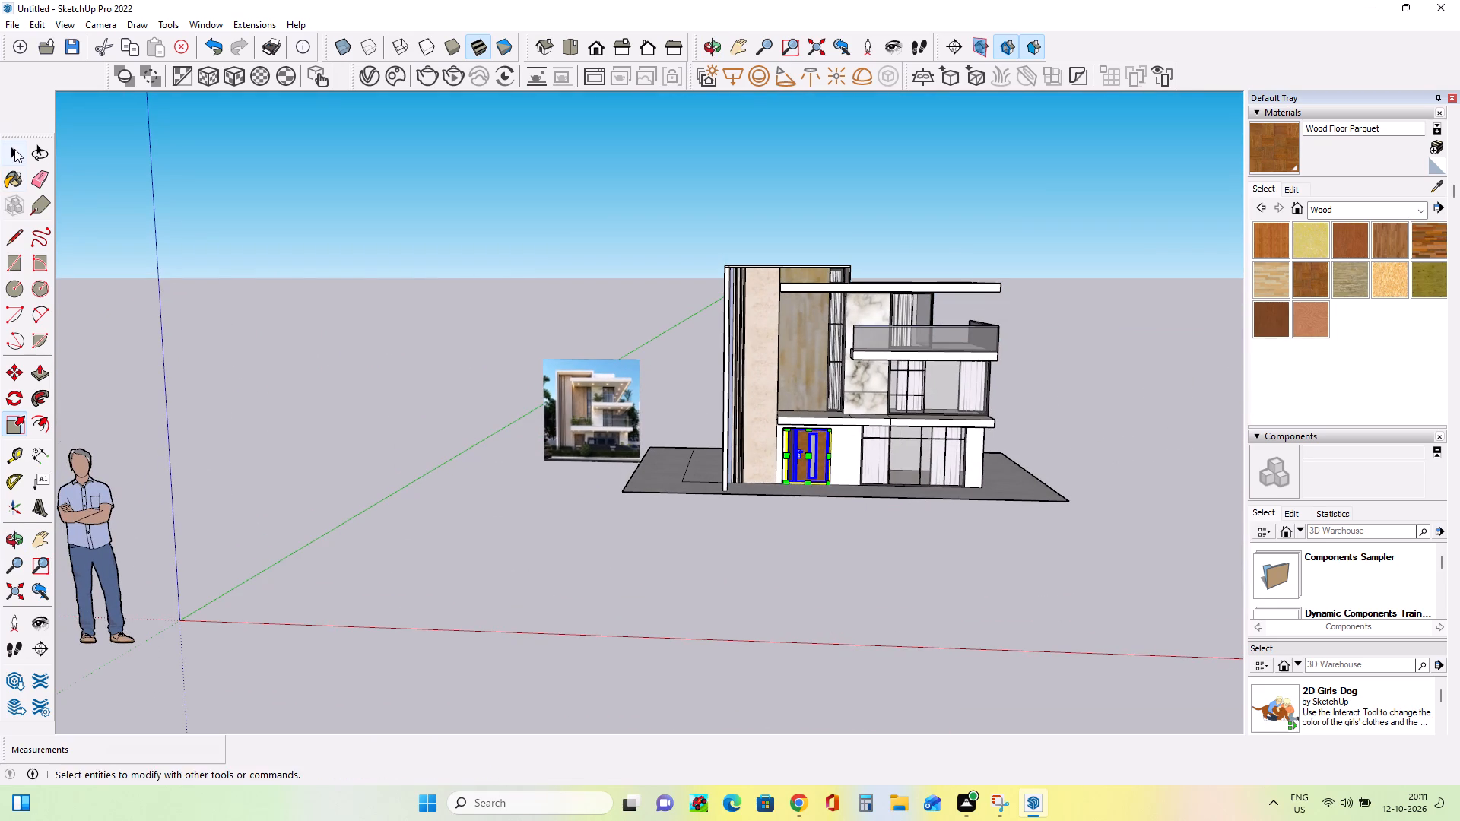
click(14, 149)
click(430, 276)
scroll(1005, 449, up, 7)
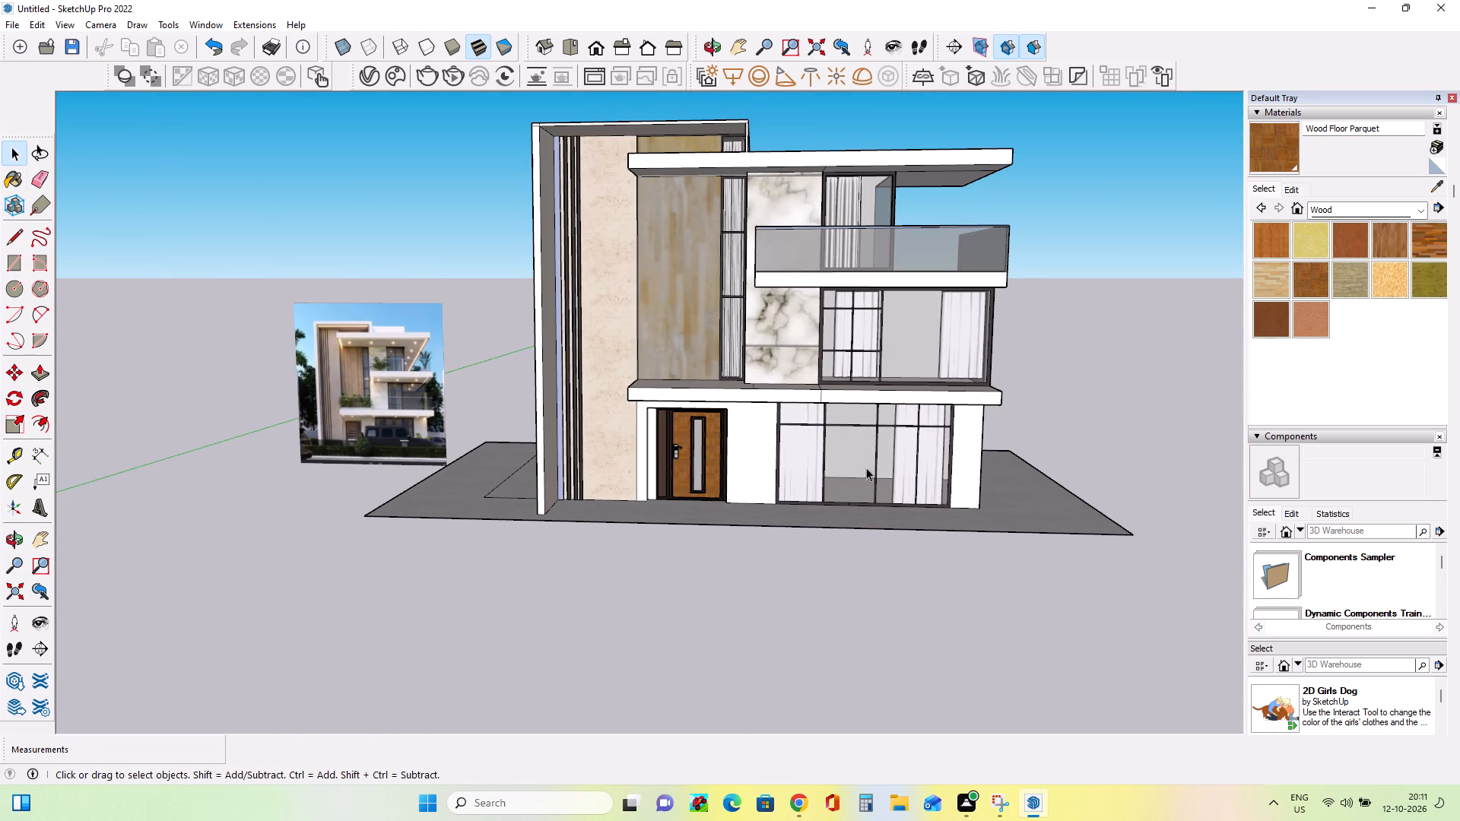
click(41, 535)
drag(729, 319, 738, 485)
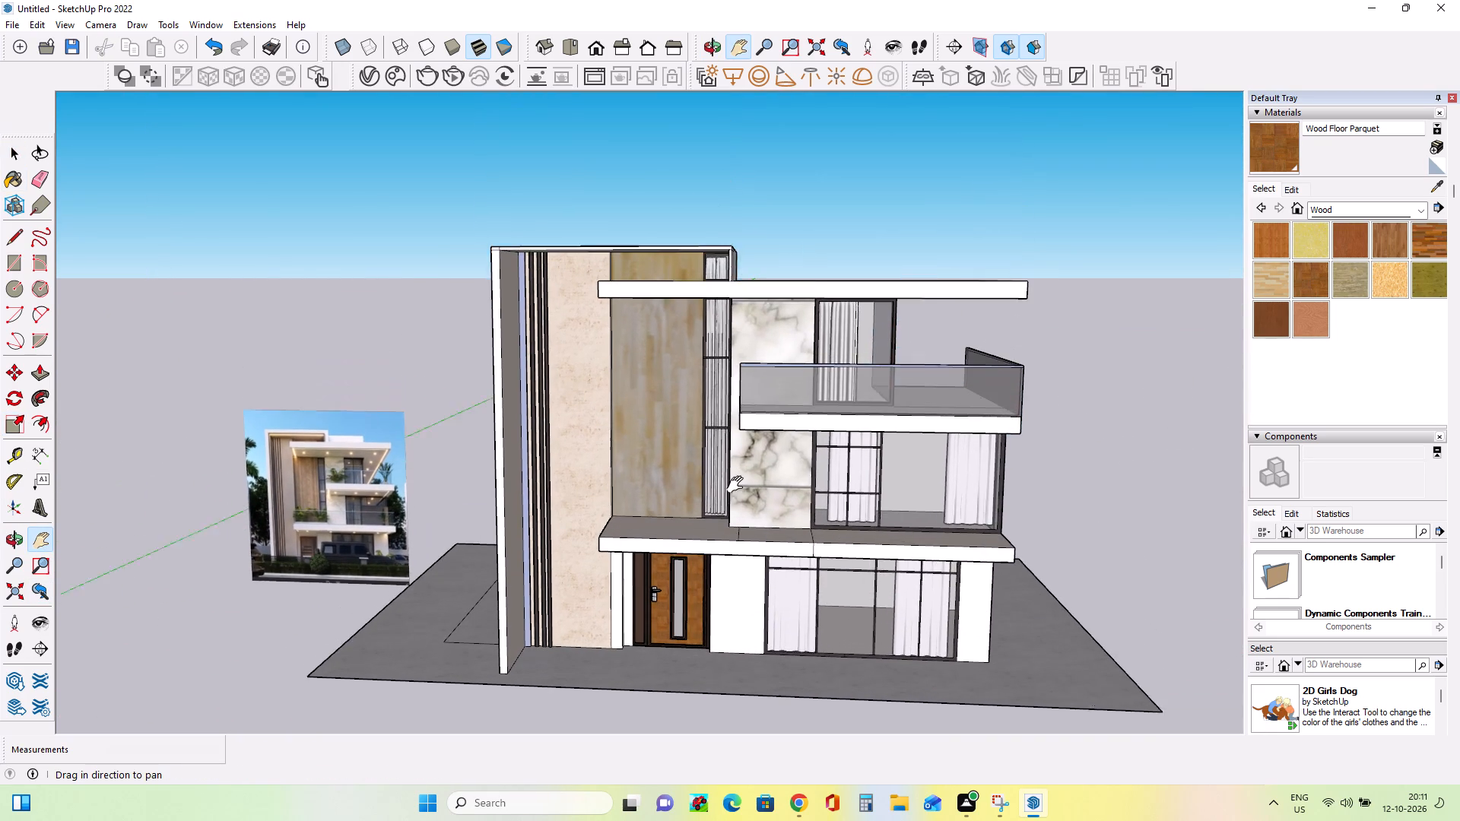
drag(738, 485, 739, 486)
drag(855, 456, 856, 372)
scroll(706, 590, up, 1)
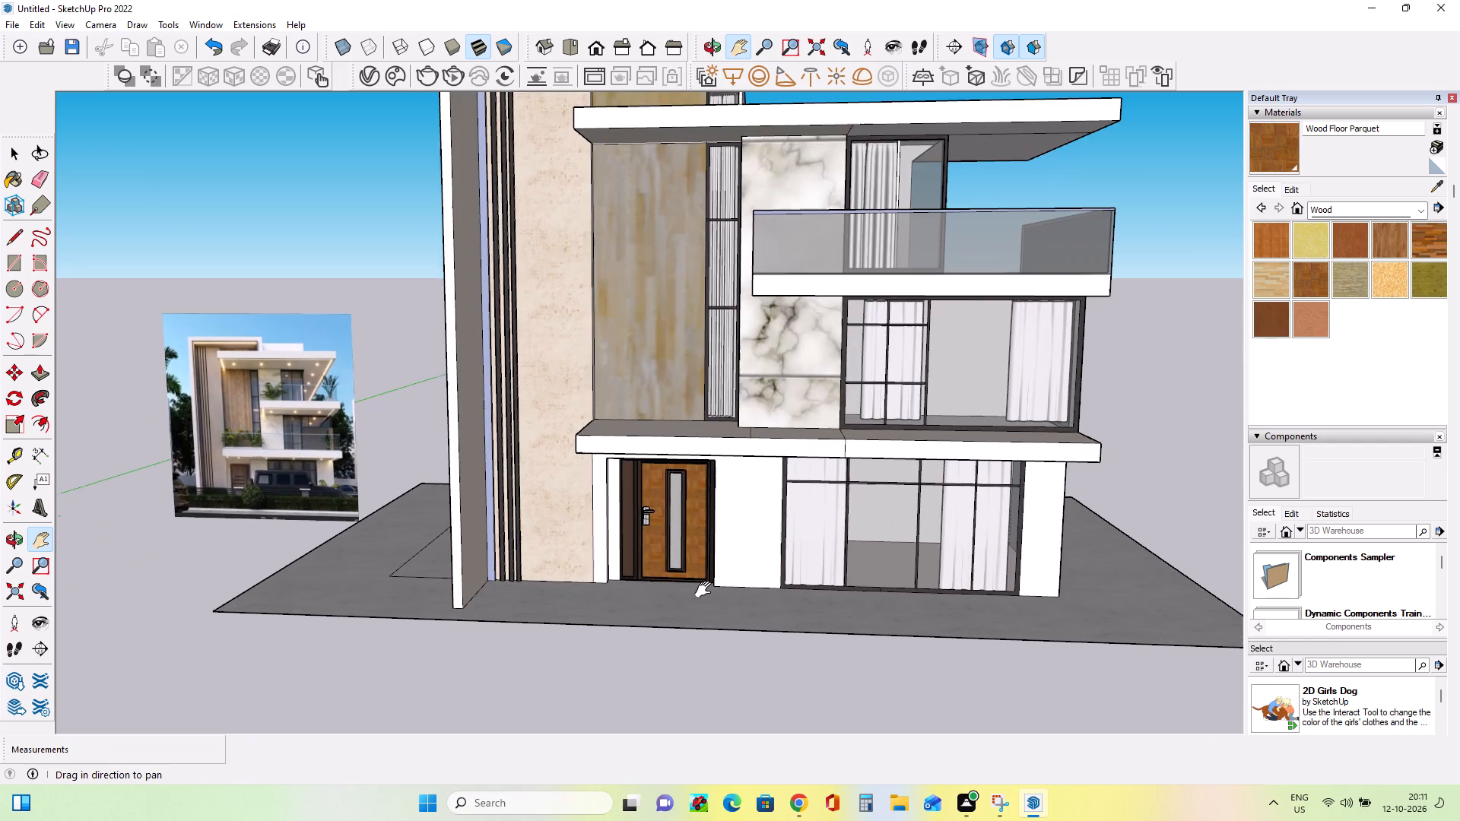
scroll(706, 590, up, 5)
scroll(804, 428, down, 4)
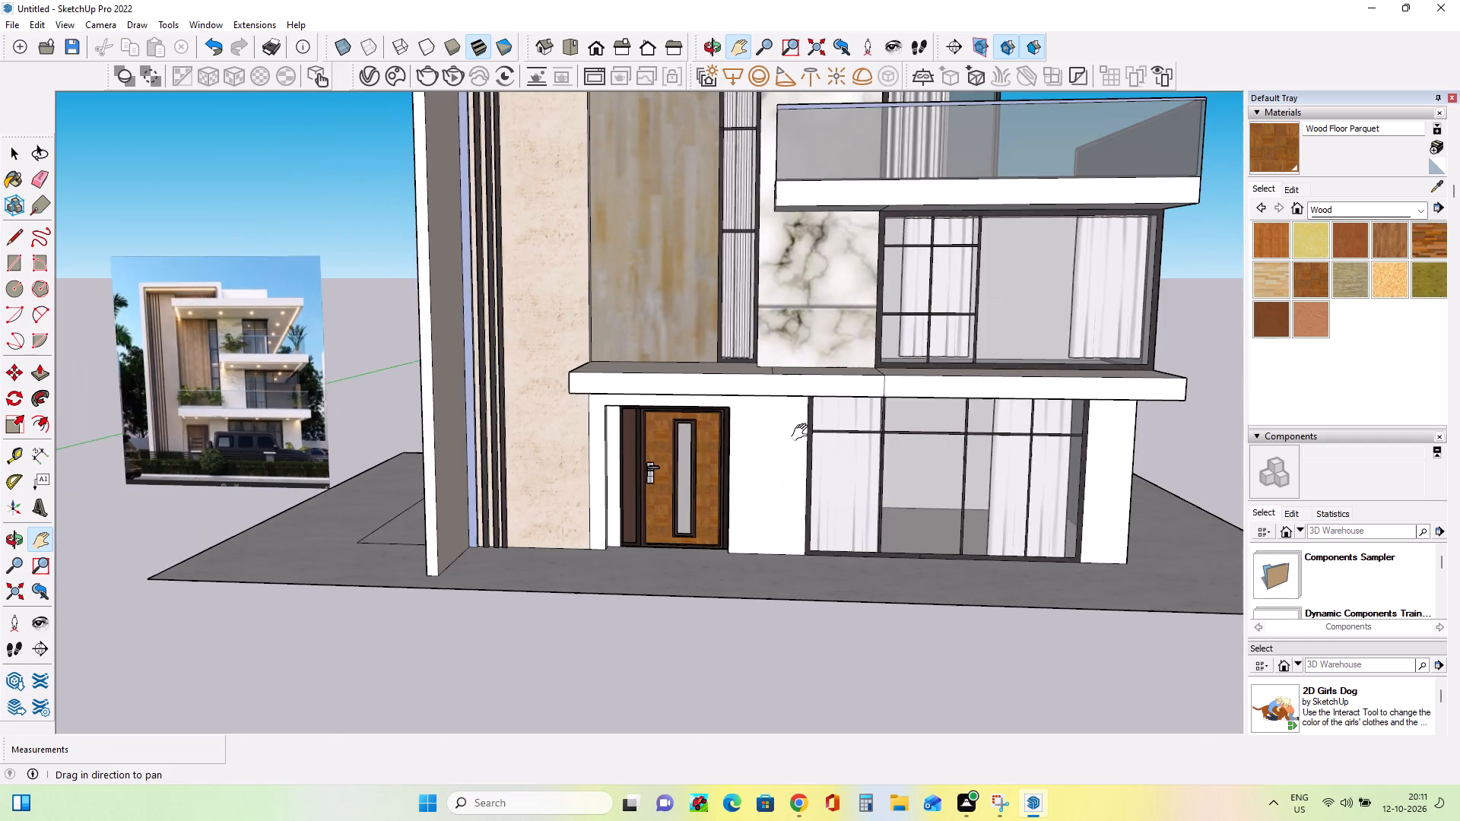
scroll(803, 433, down, 4)
drag(781, 347, 778, 400)
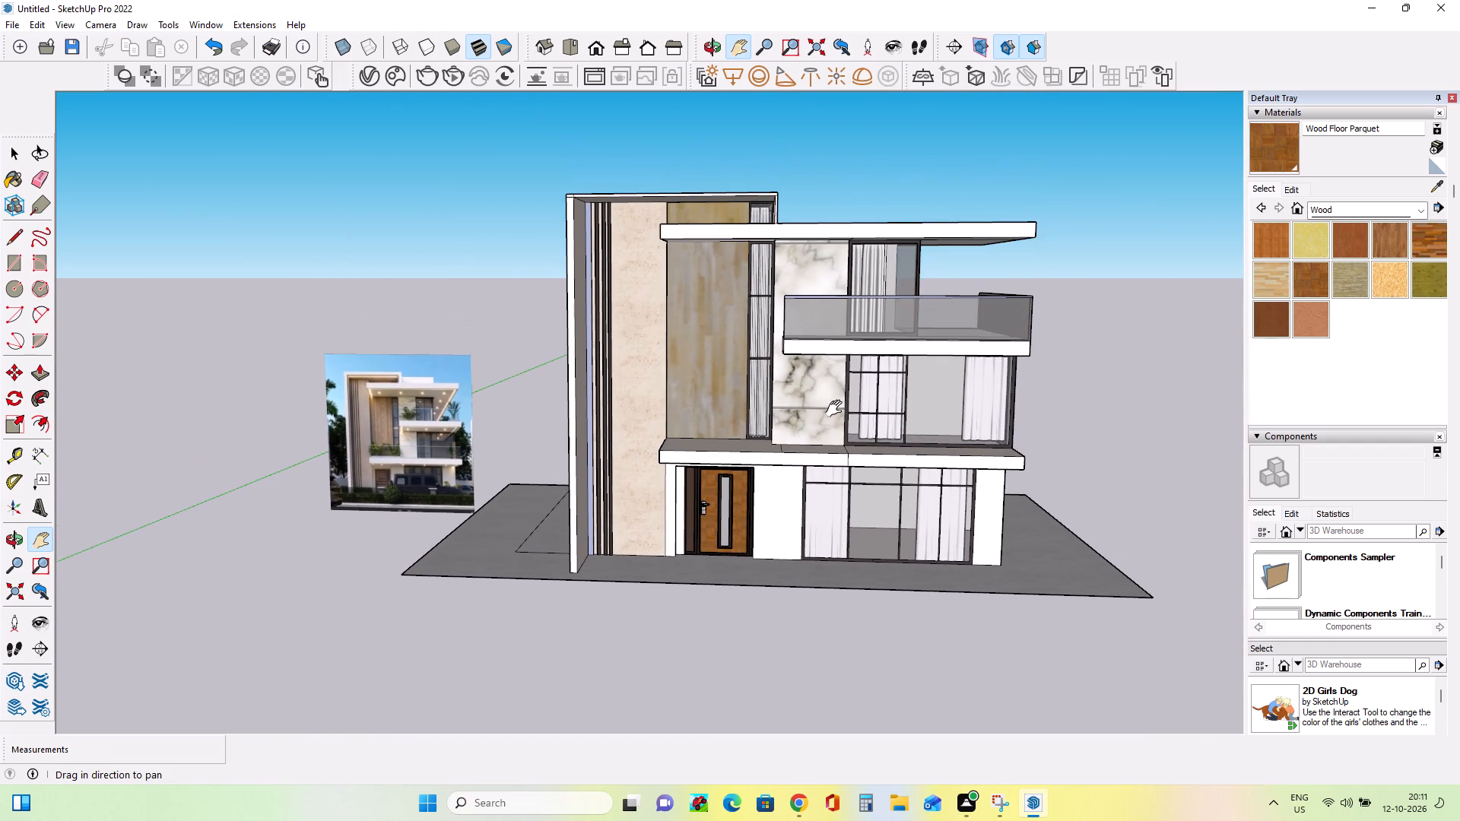
middle_drag(842, 409, 888, 391)
scroll(659, 455, up, 3)
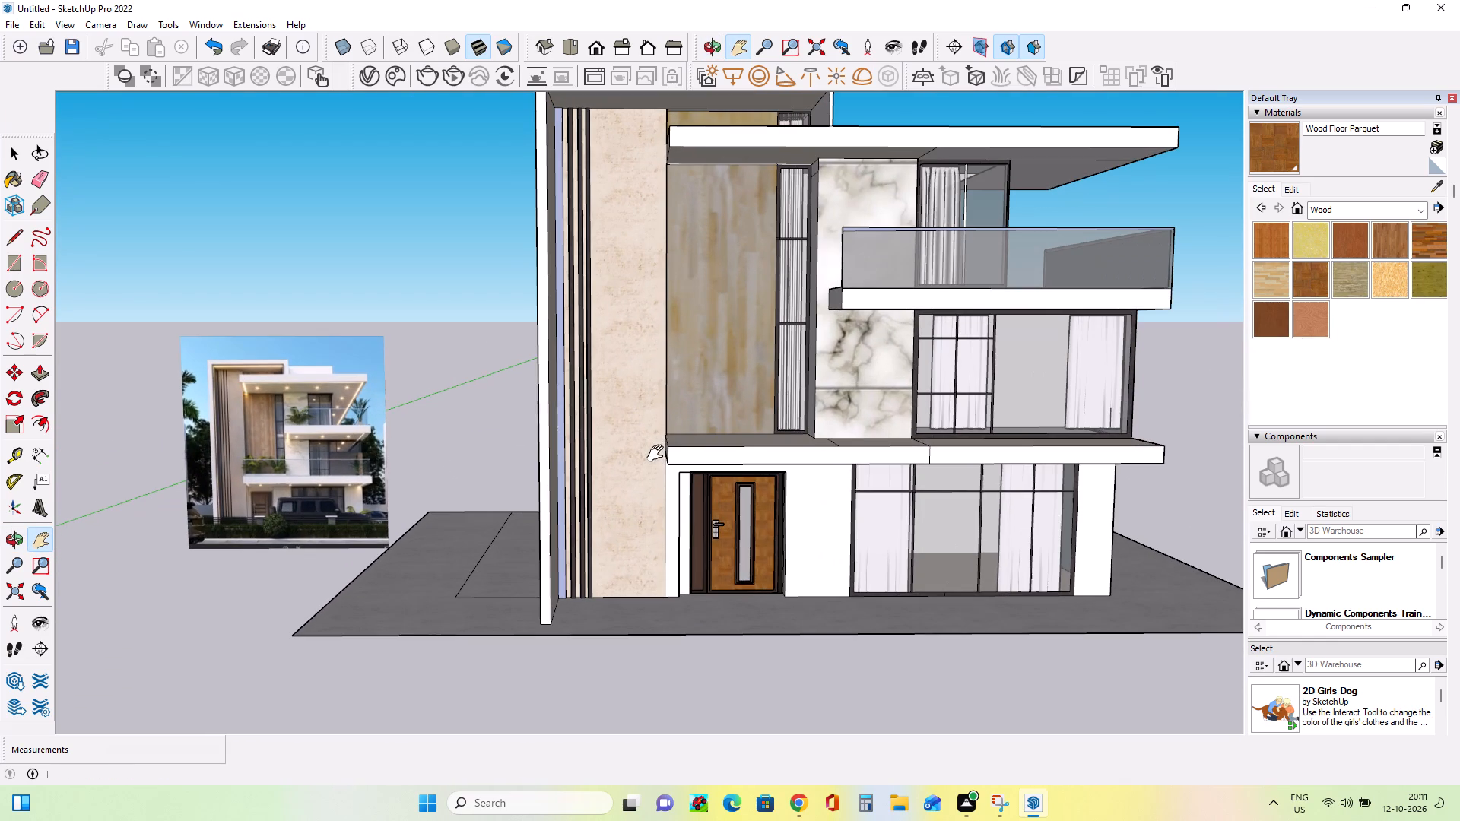
Paint the tall wall panel beside the narrow window, including its part above the roof slab, with Wood Floor.
click(731, 321)
click(1385, 223)
click(732, 369)
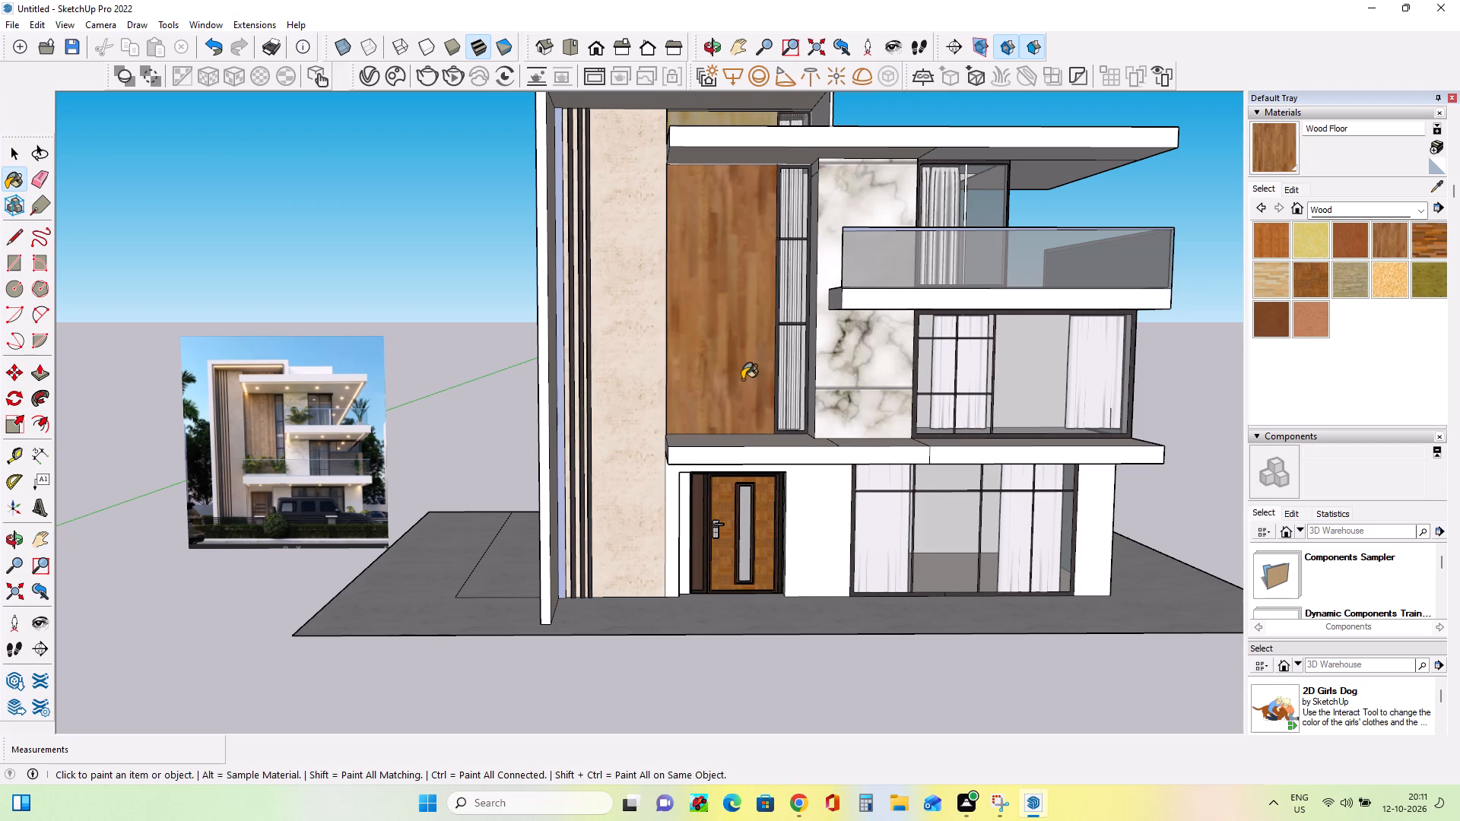
click(728, 117)
Create a new material from Wood Floor with a brighter colour.
middle_drag(1422, 249, 1290, 271)
middle_drag(1246, 280, 1093, 309)
click(1444, 141)
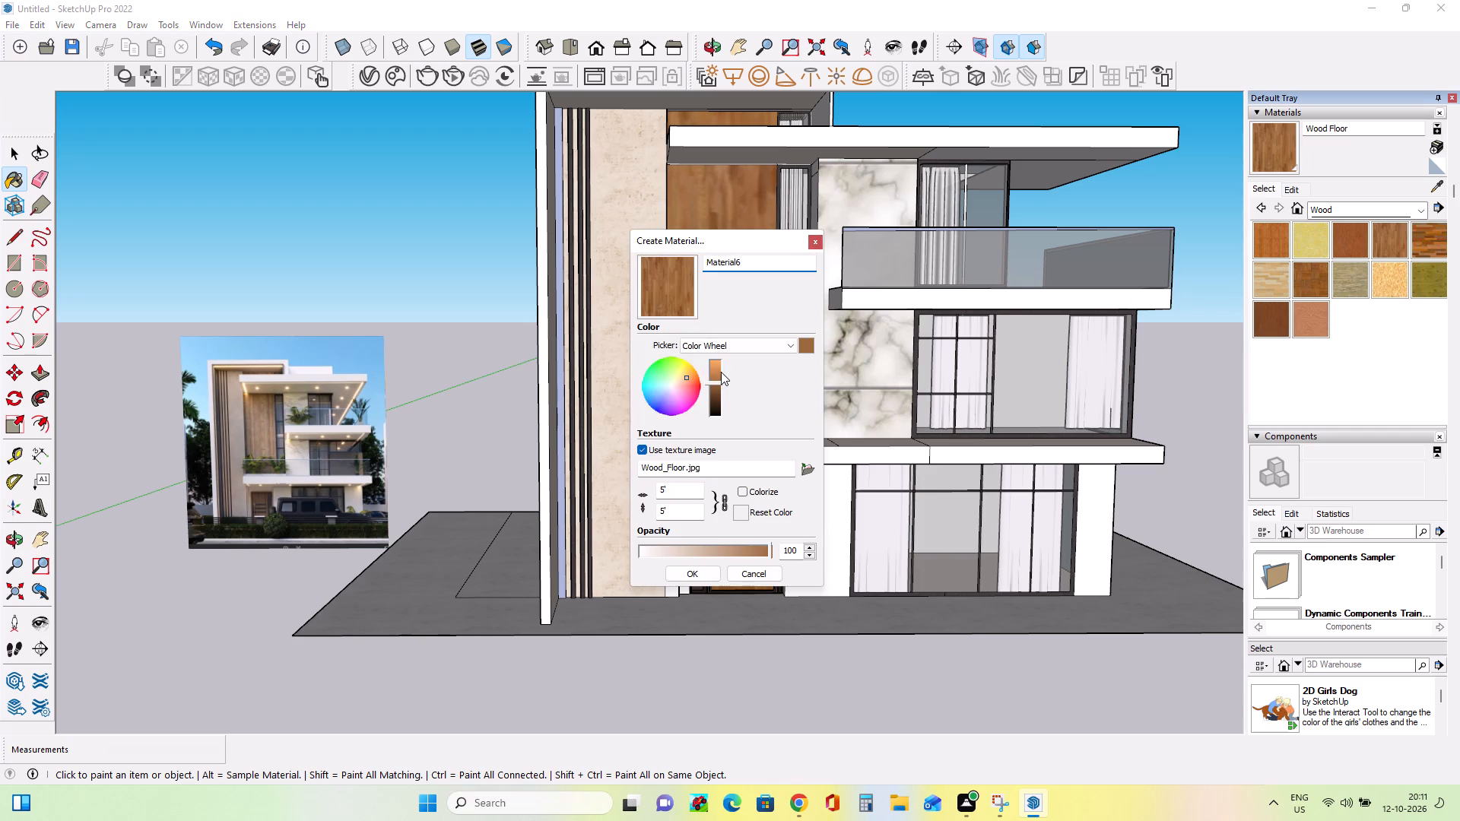
click(713, 376)
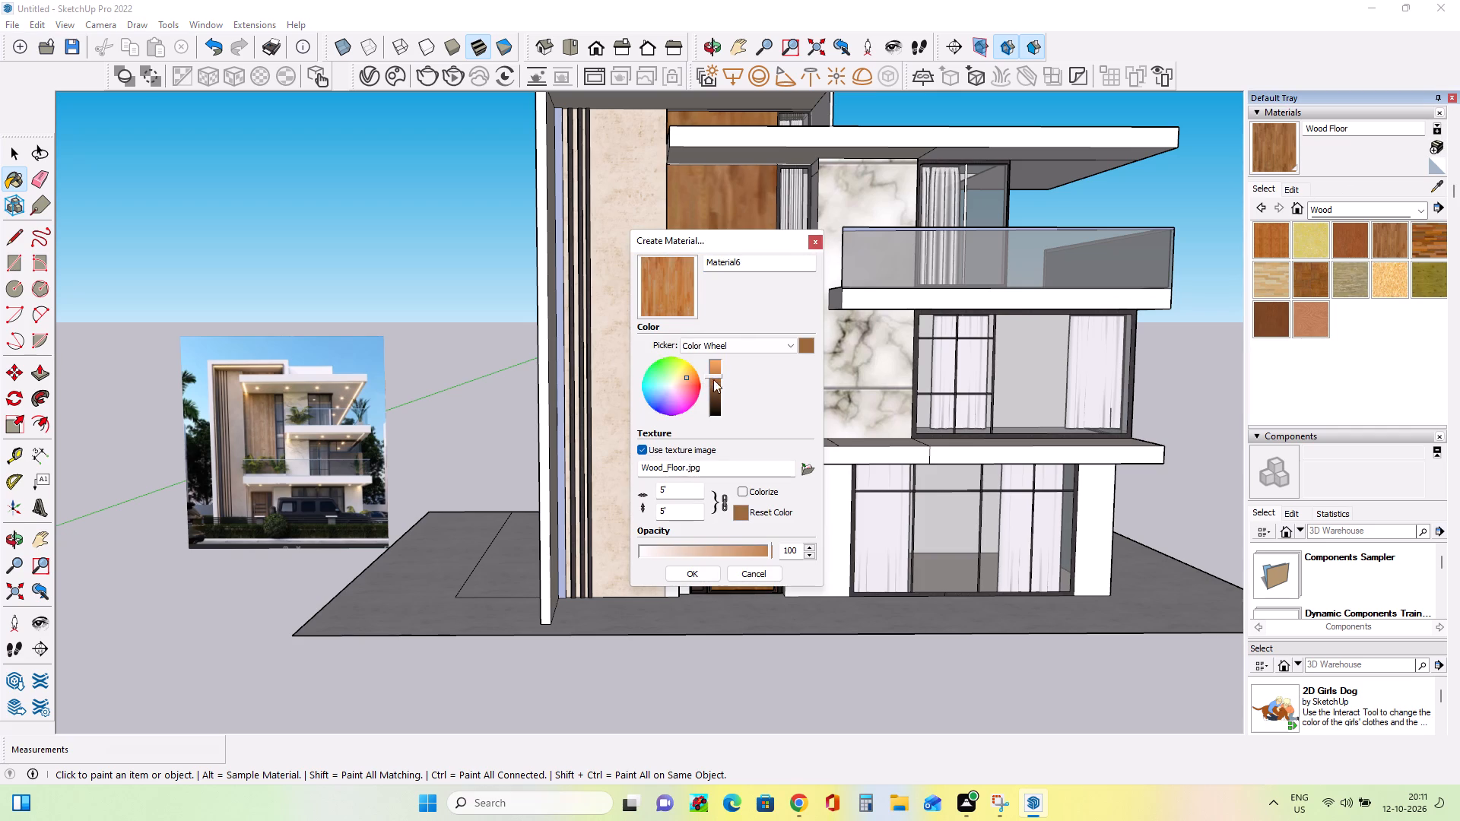
click(702, 584)
click(704, 572)
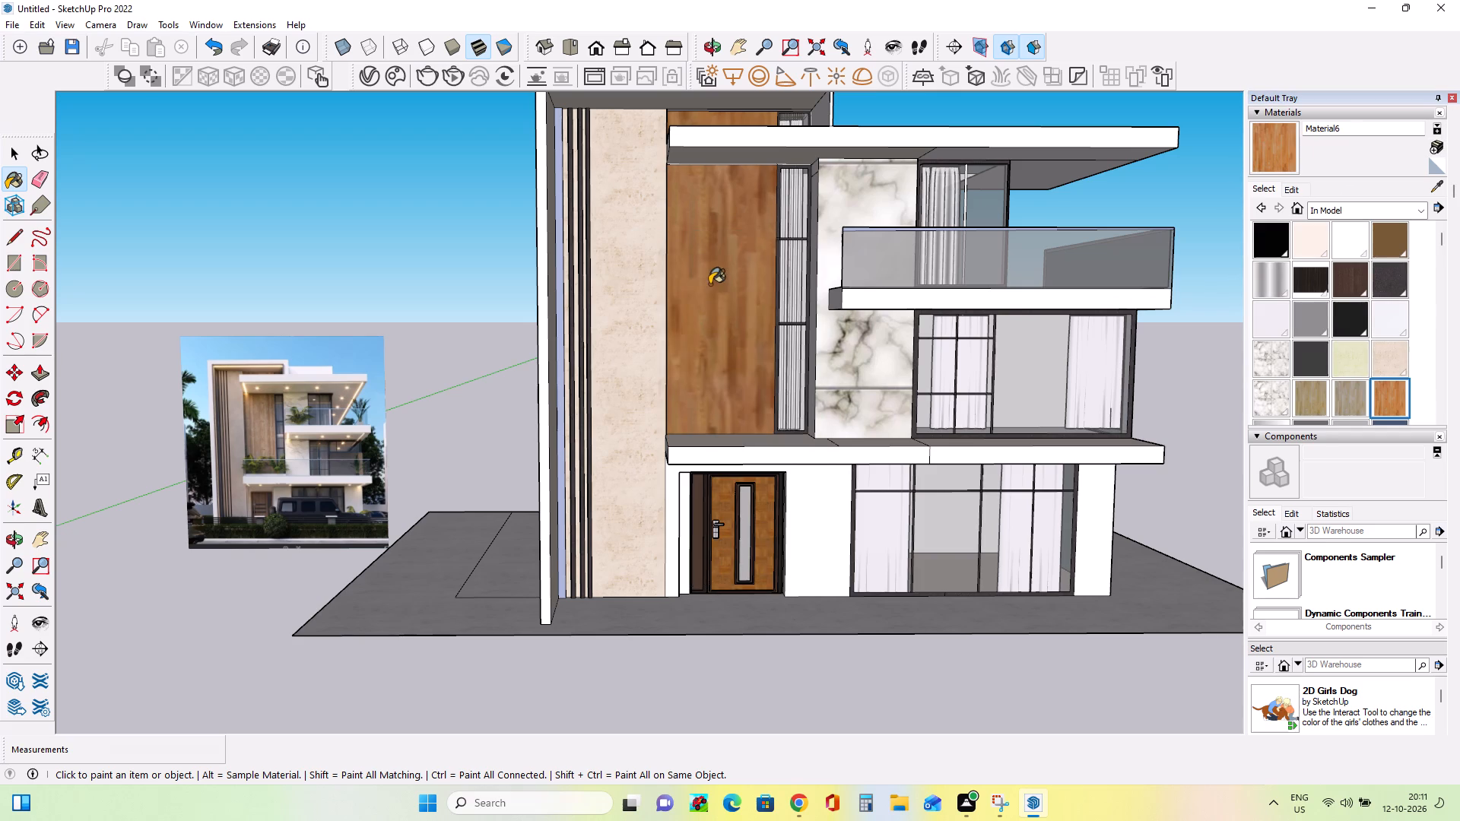
Paint the tall wall panel and its part above the roof slab with the brighter wood material.
click(709, 284)
middle_drag(774, 351, 665, 401)
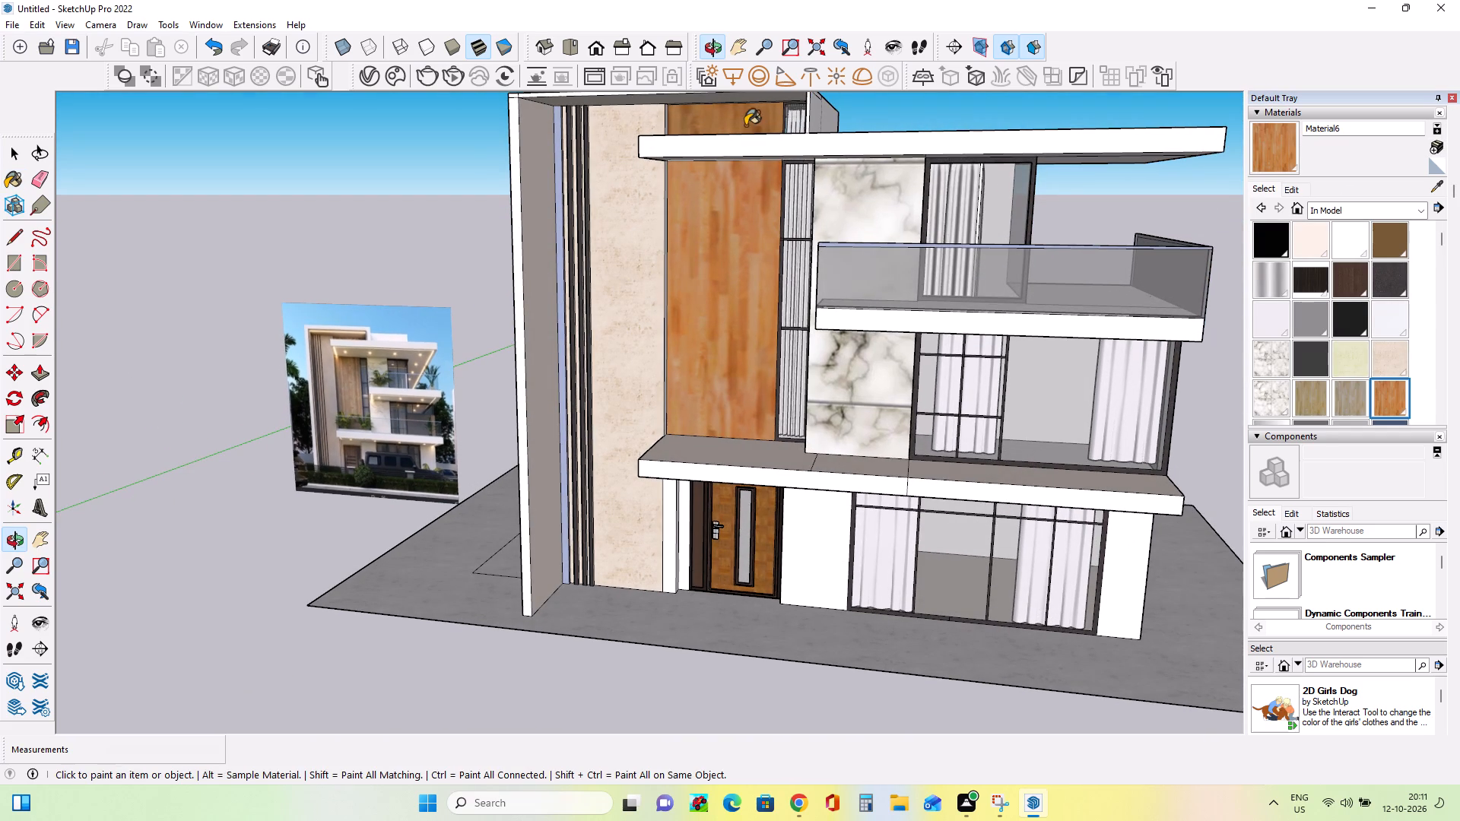
click(745, 124)
Create a new material from the orange wood material, shifting its colour to a light golden-yellow wood tone.
middle_drag(817, 309, 896, 292)
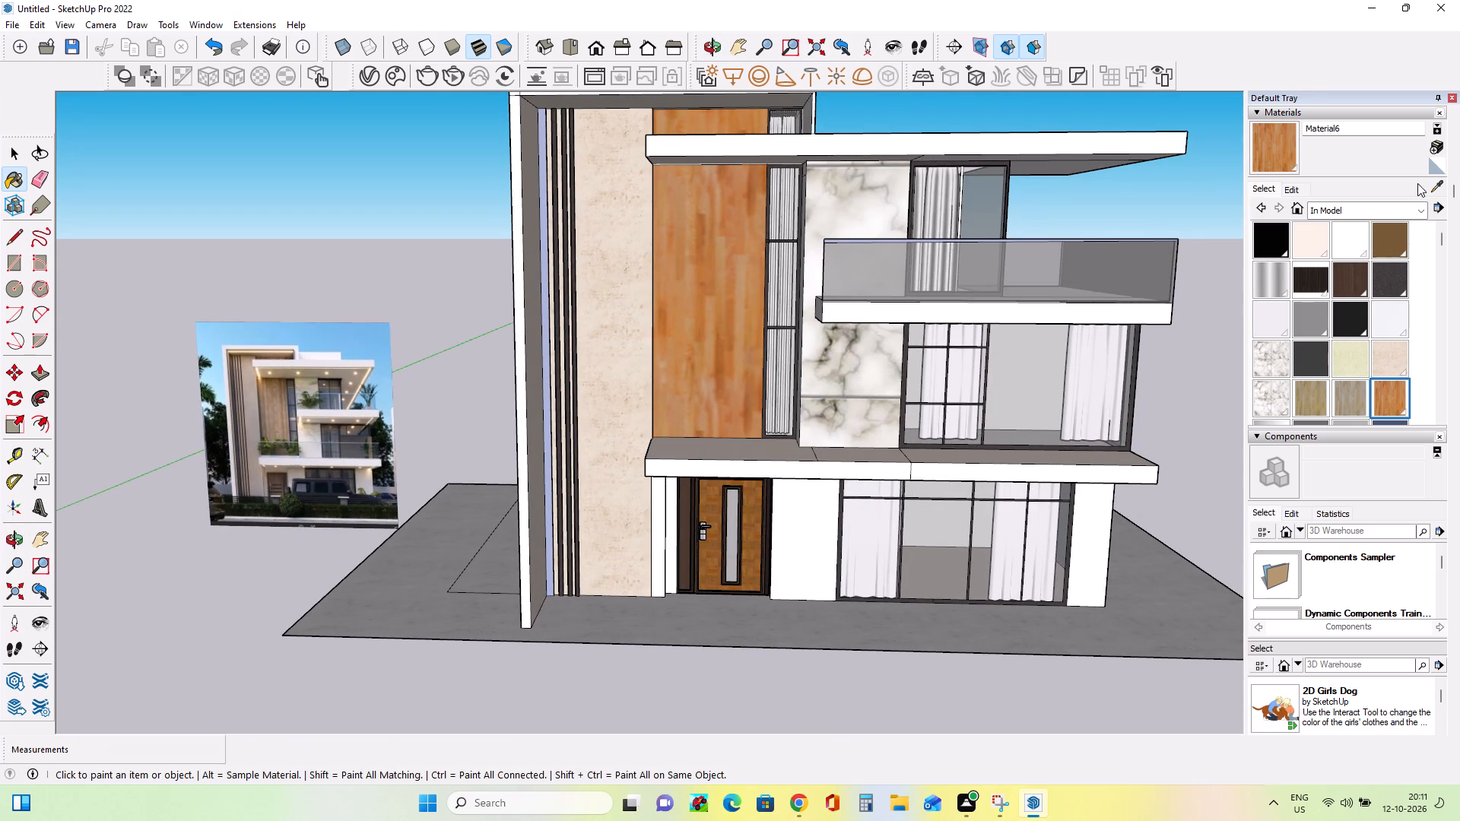
click(1434, 144)
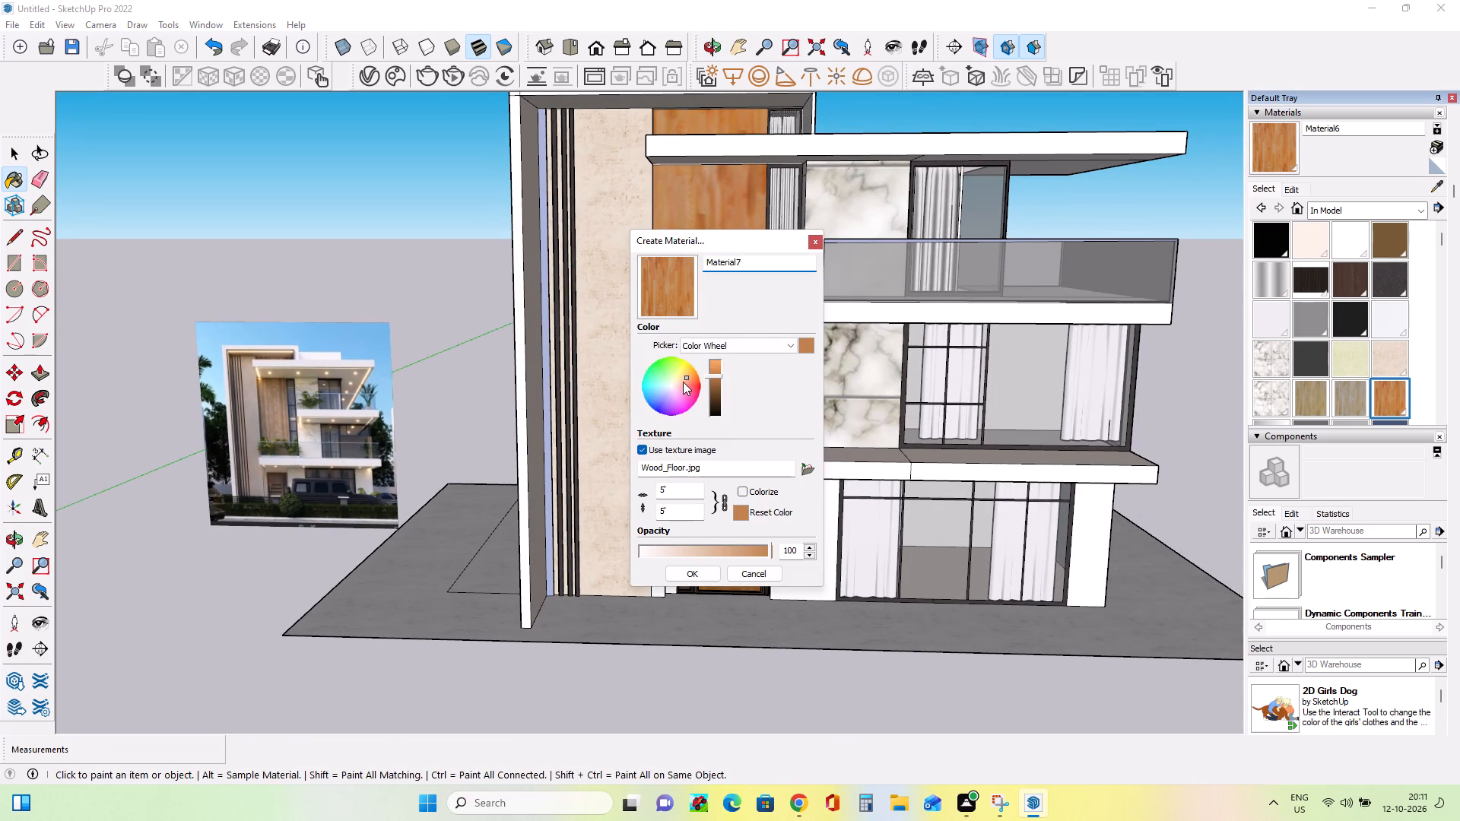
click(678, 380)
click(679, 383)
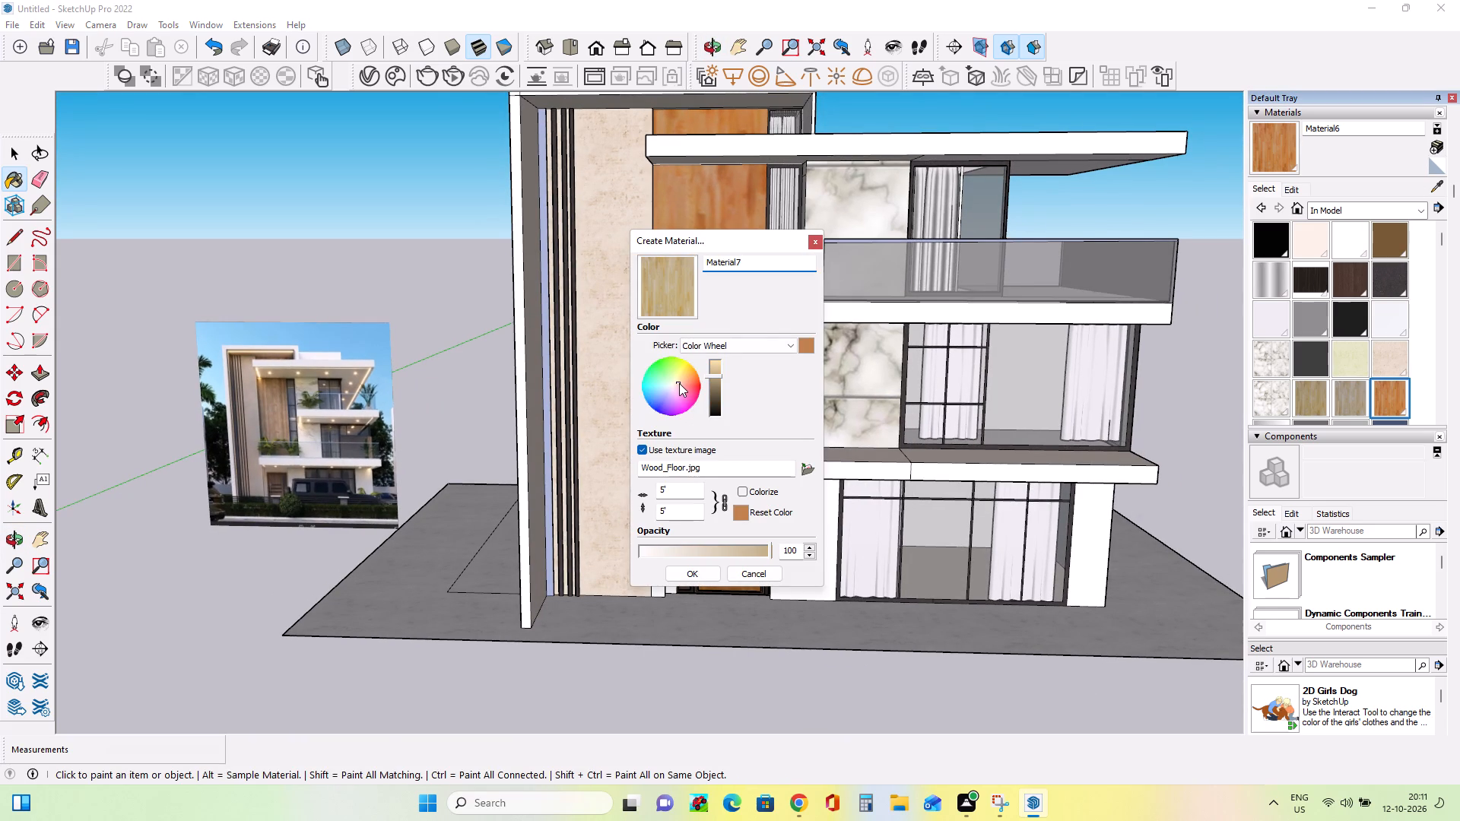
click(680, 381)
click(681, 376)
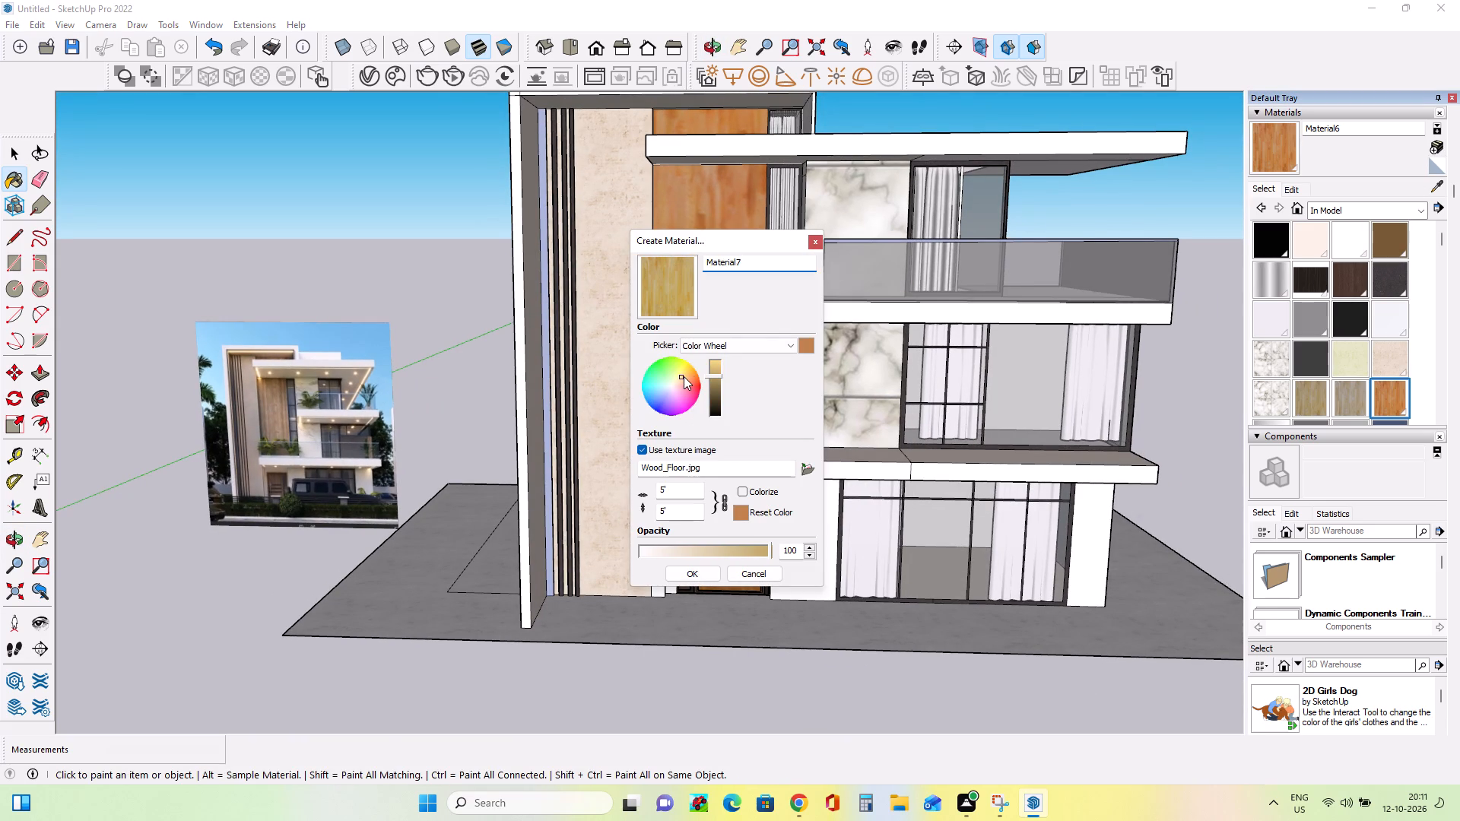
scroll(681, 383, up, 3)
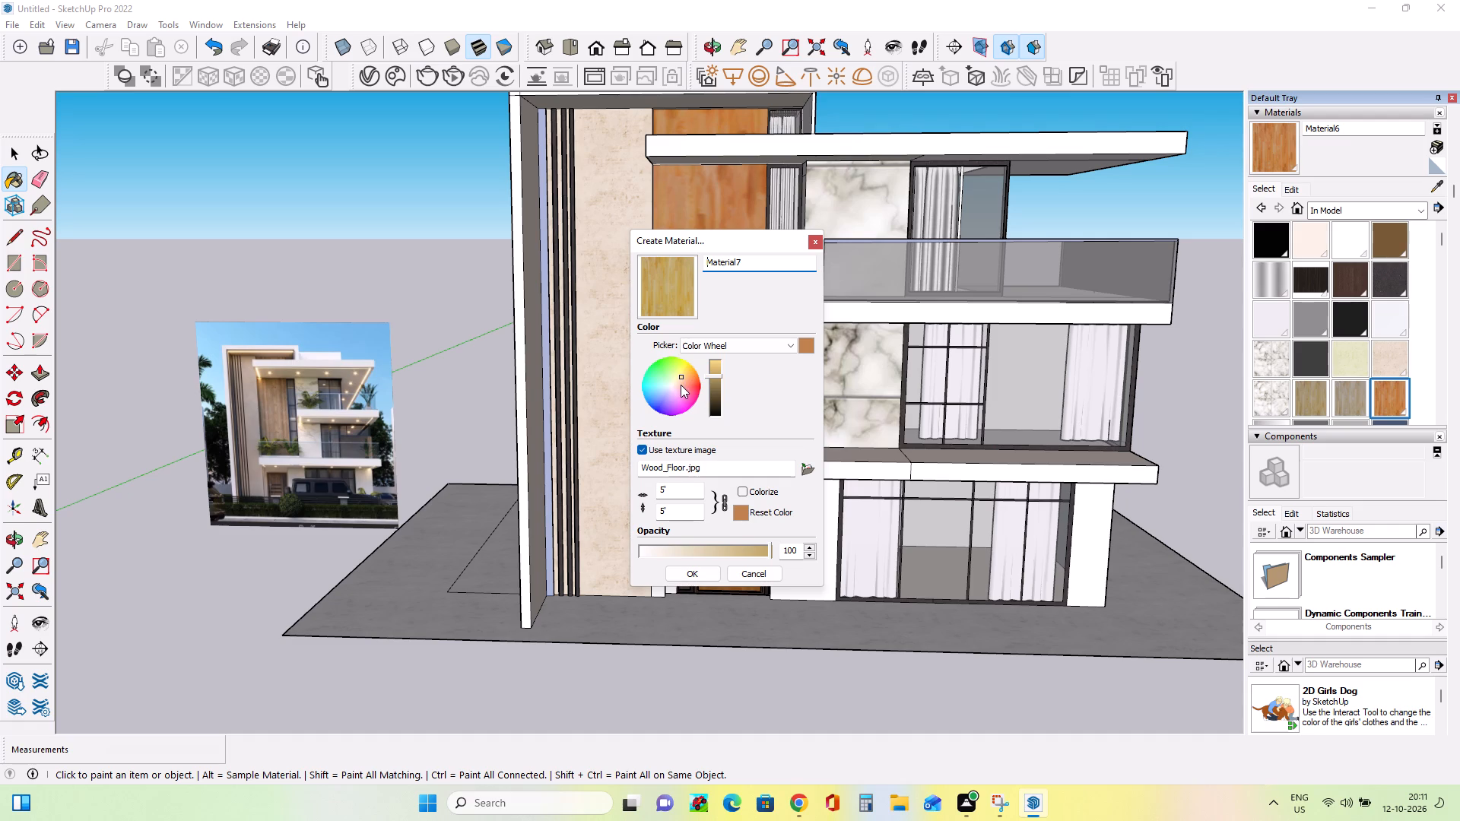
click(682, 380)
click(683, 378)
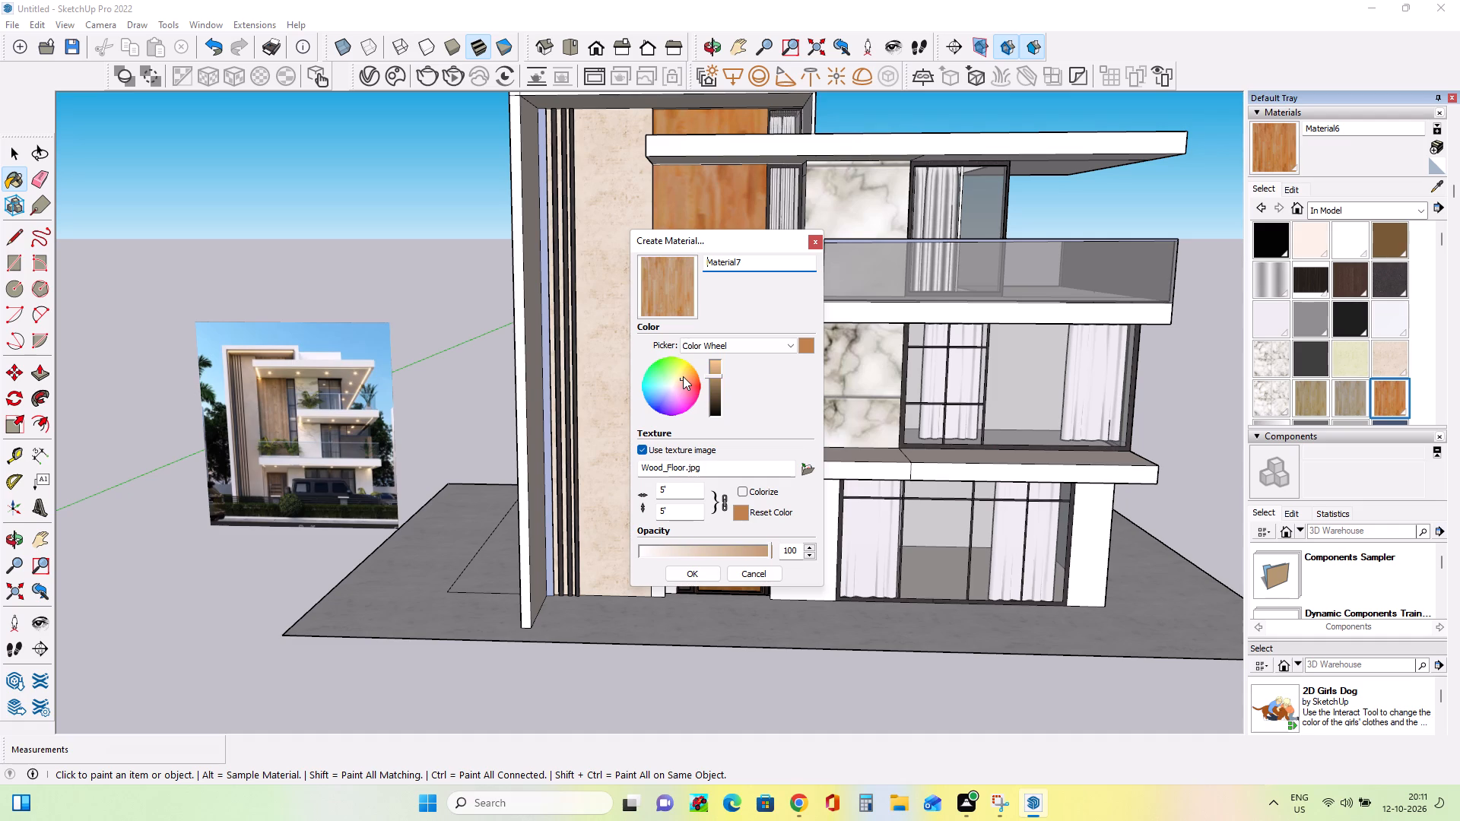
click(683, 376)
click(685, 379)
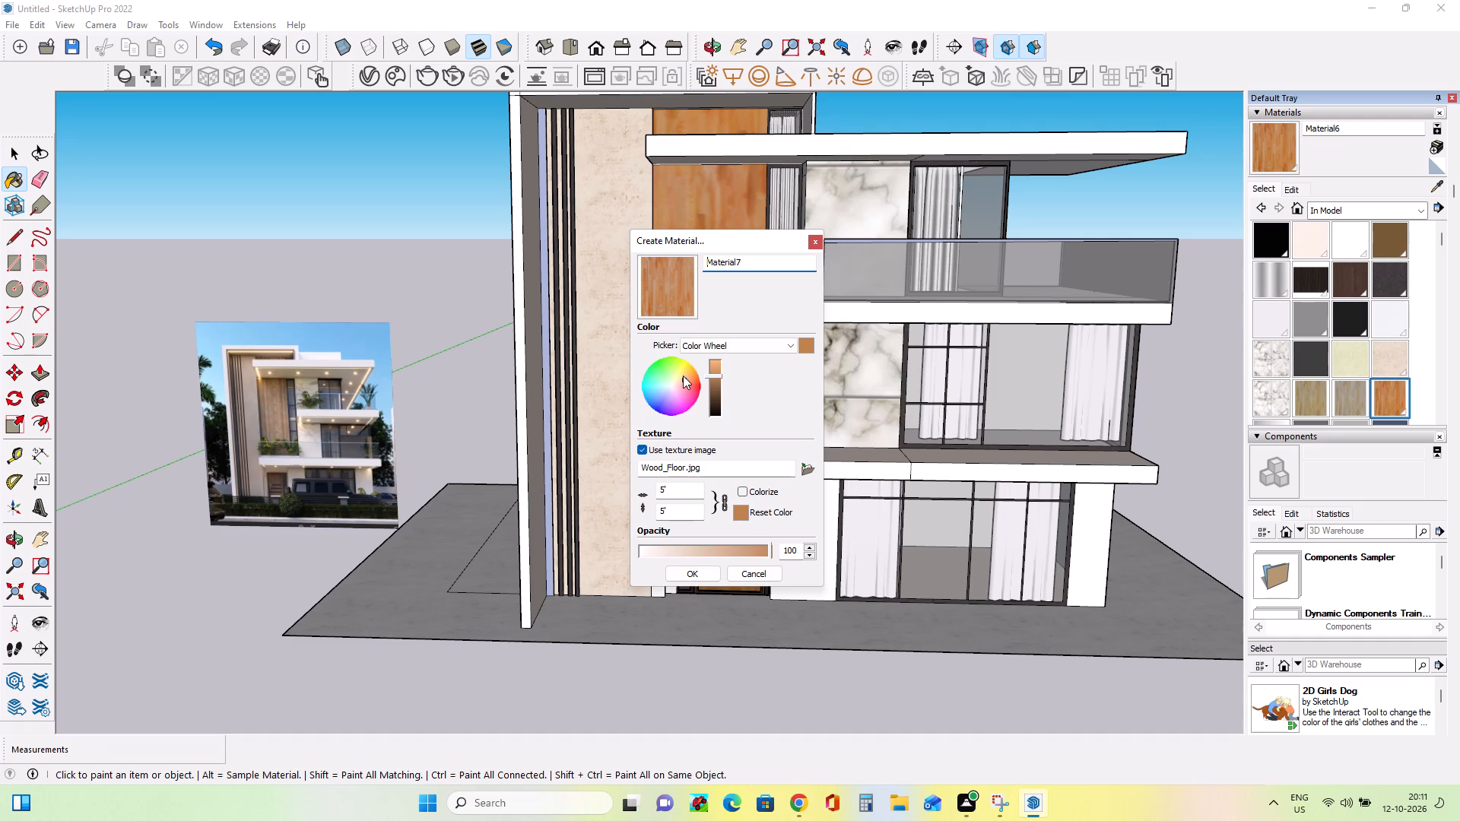
click(683, 376)
click(681, 376)
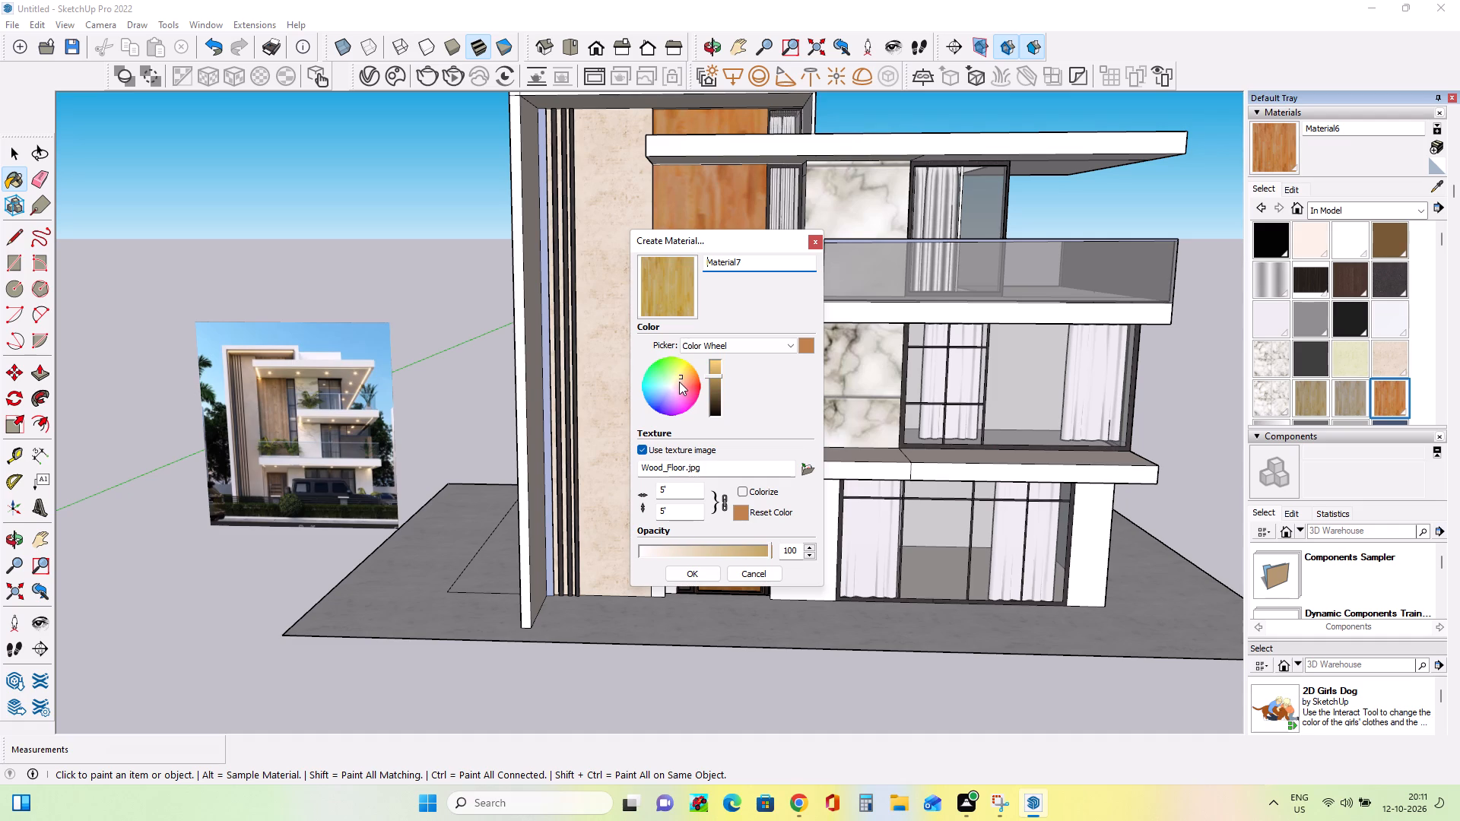
click(679, 382)
click(681, 382)
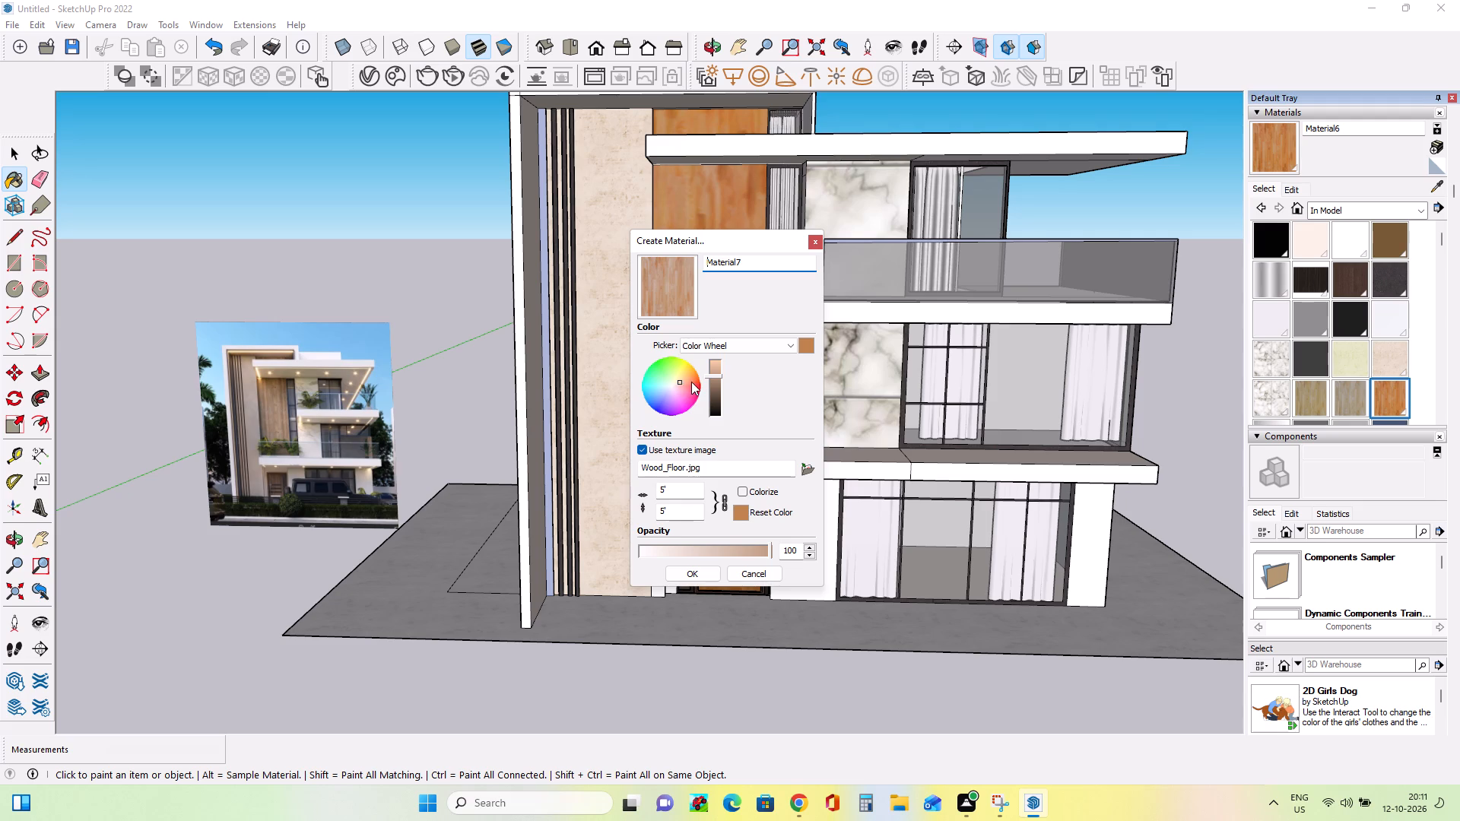
click(687, 369)
click(685, 365)
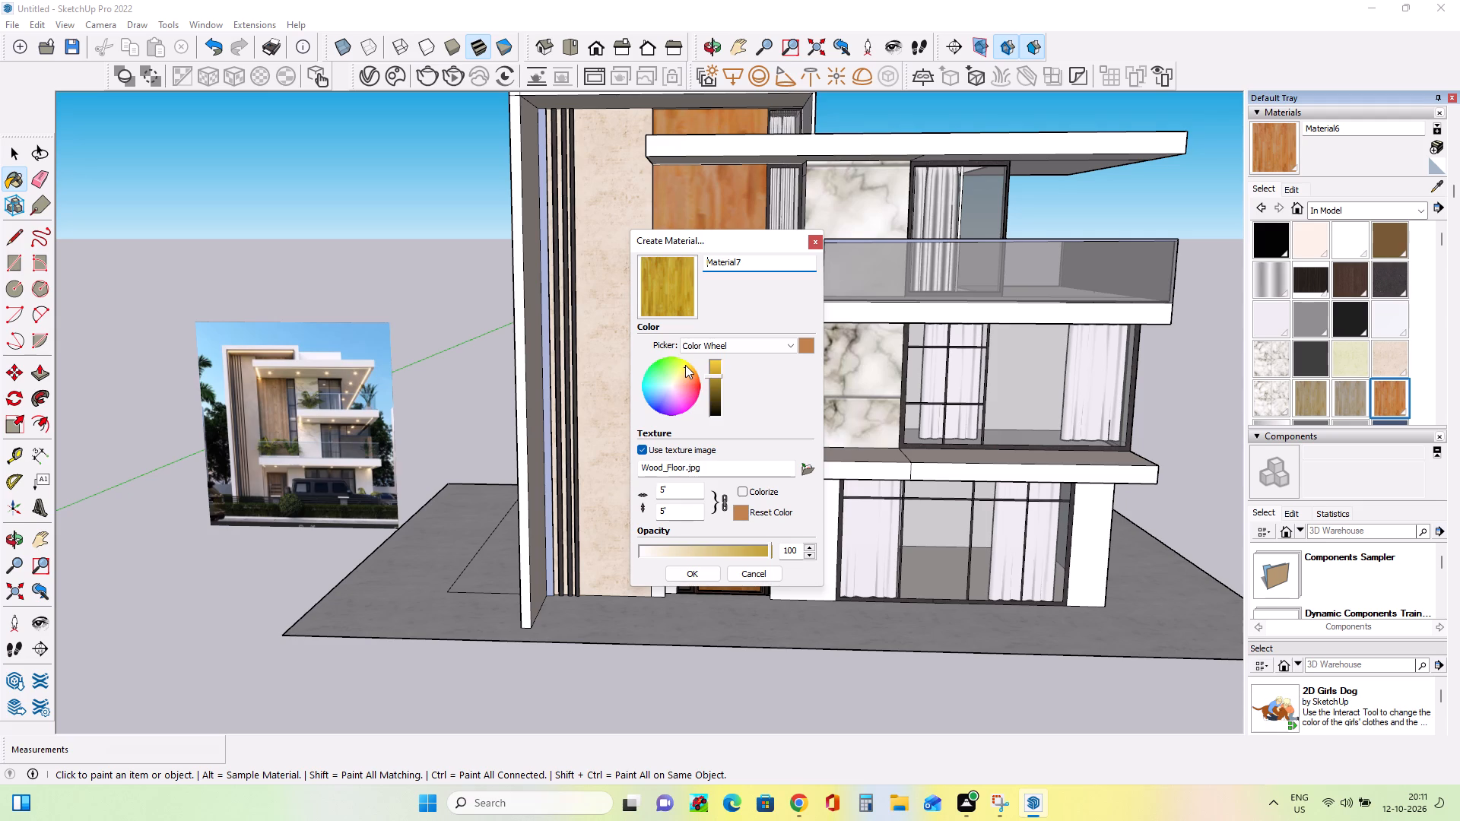
click(683, 372)
click(680, 376)
click(679, 381)
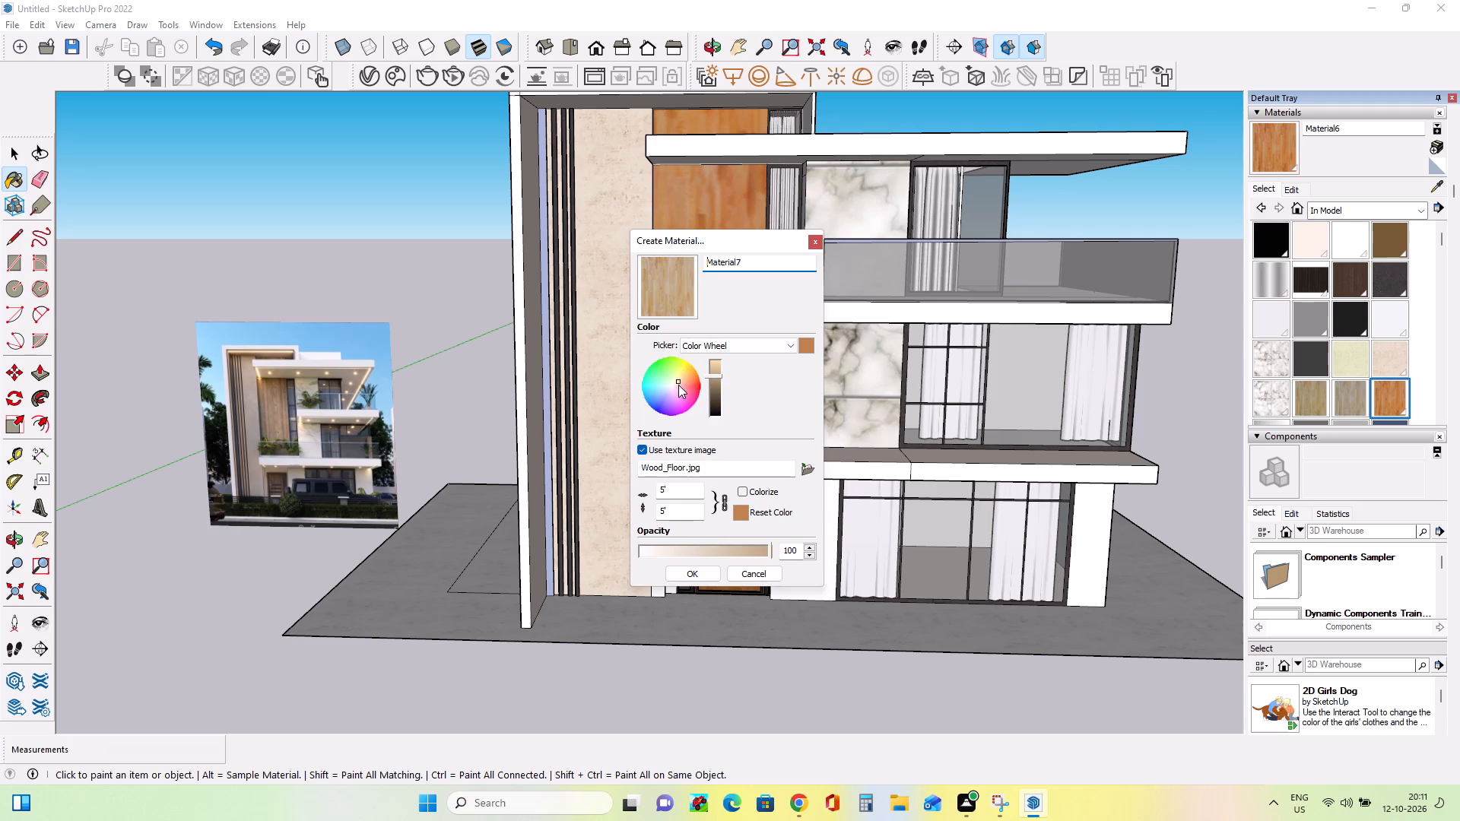
click(678, 385)
click(676, 388)
click(674, 386)
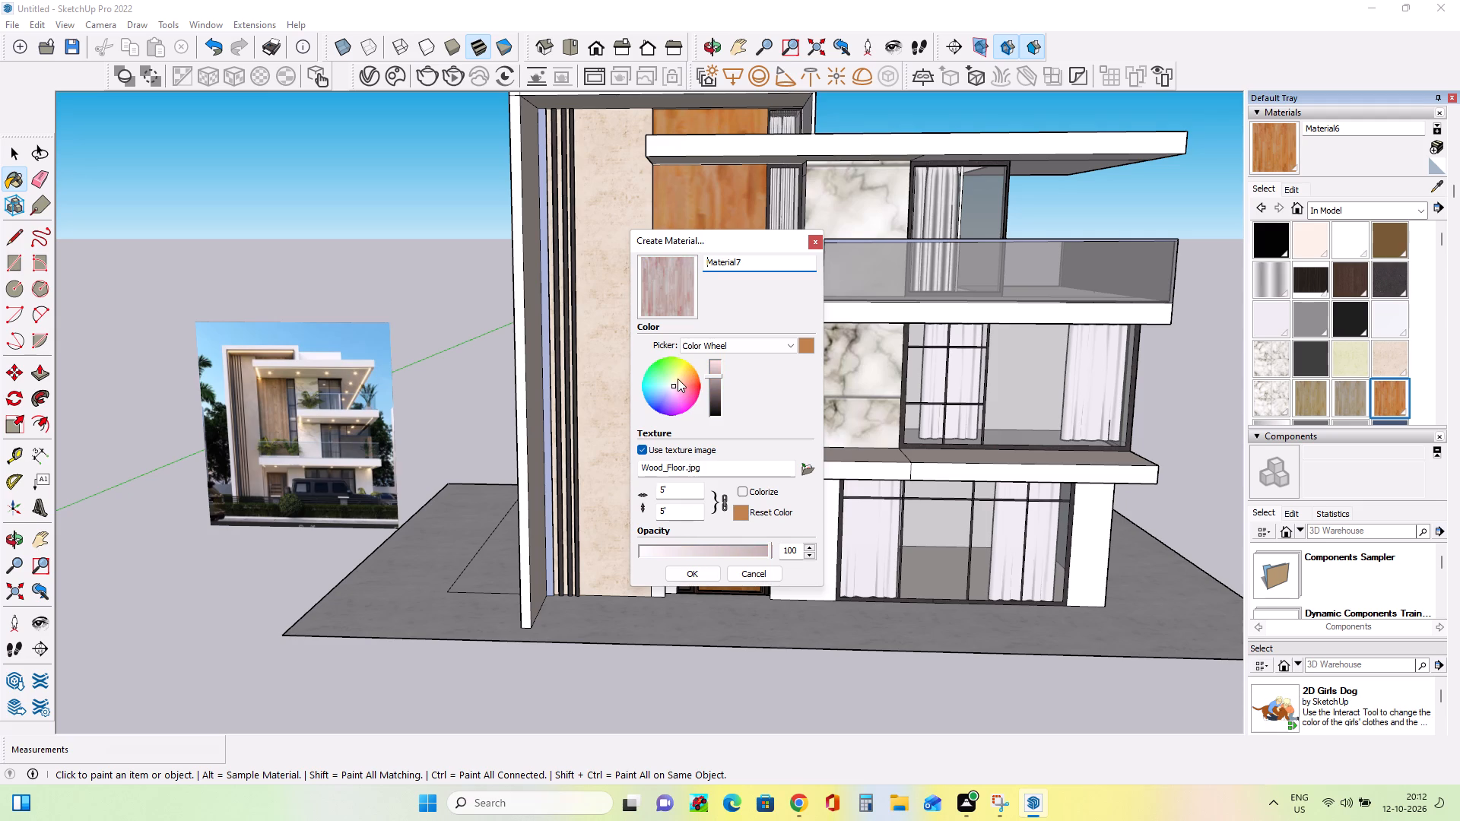
click(678, 379)
click(680, 376)
click(683, 376)
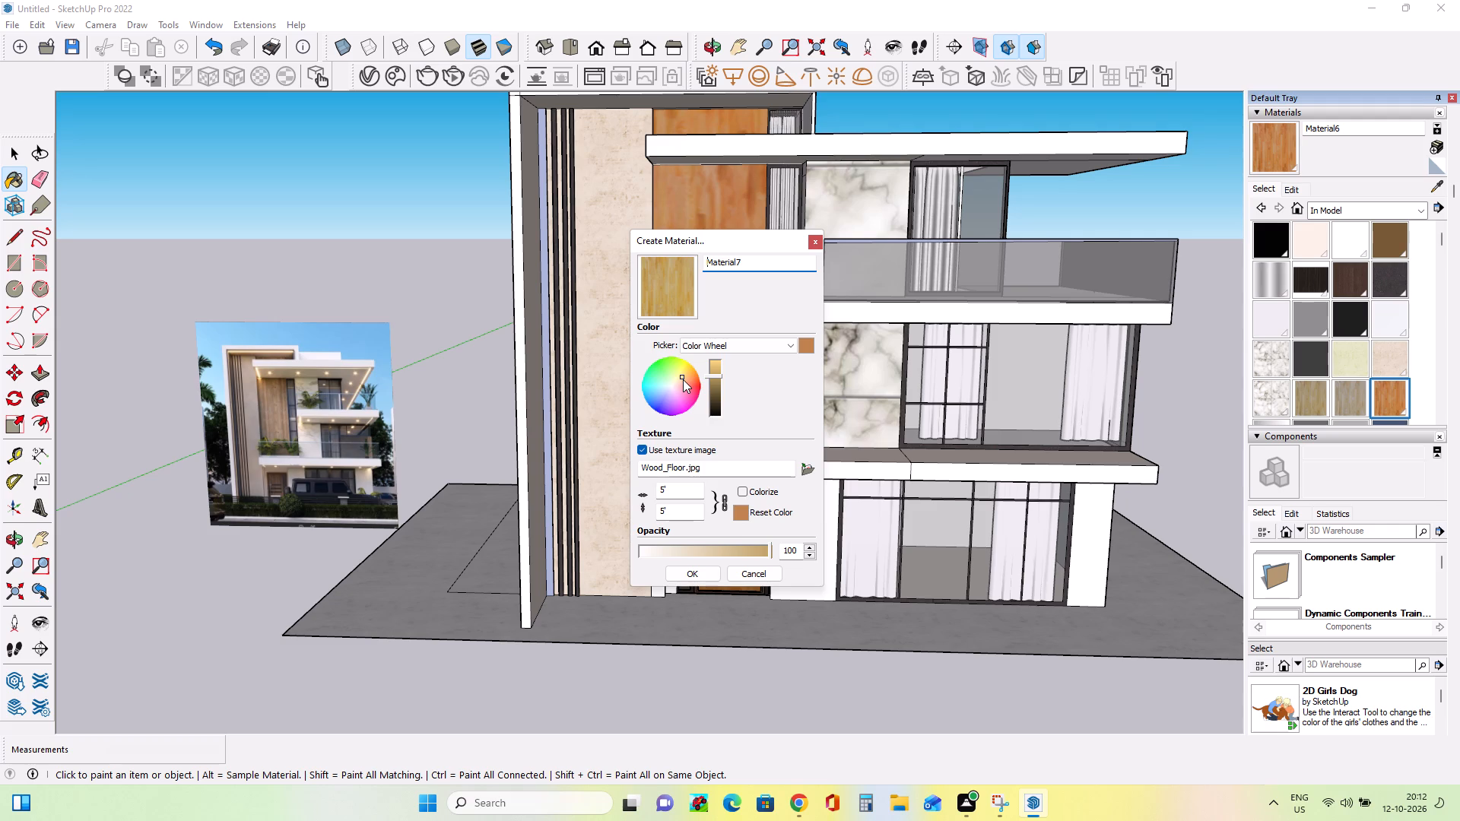
click(702, 574)
Paint the tall wall panel and its part above the roof slab with the golden-yellow wood material.
click(729, 406)
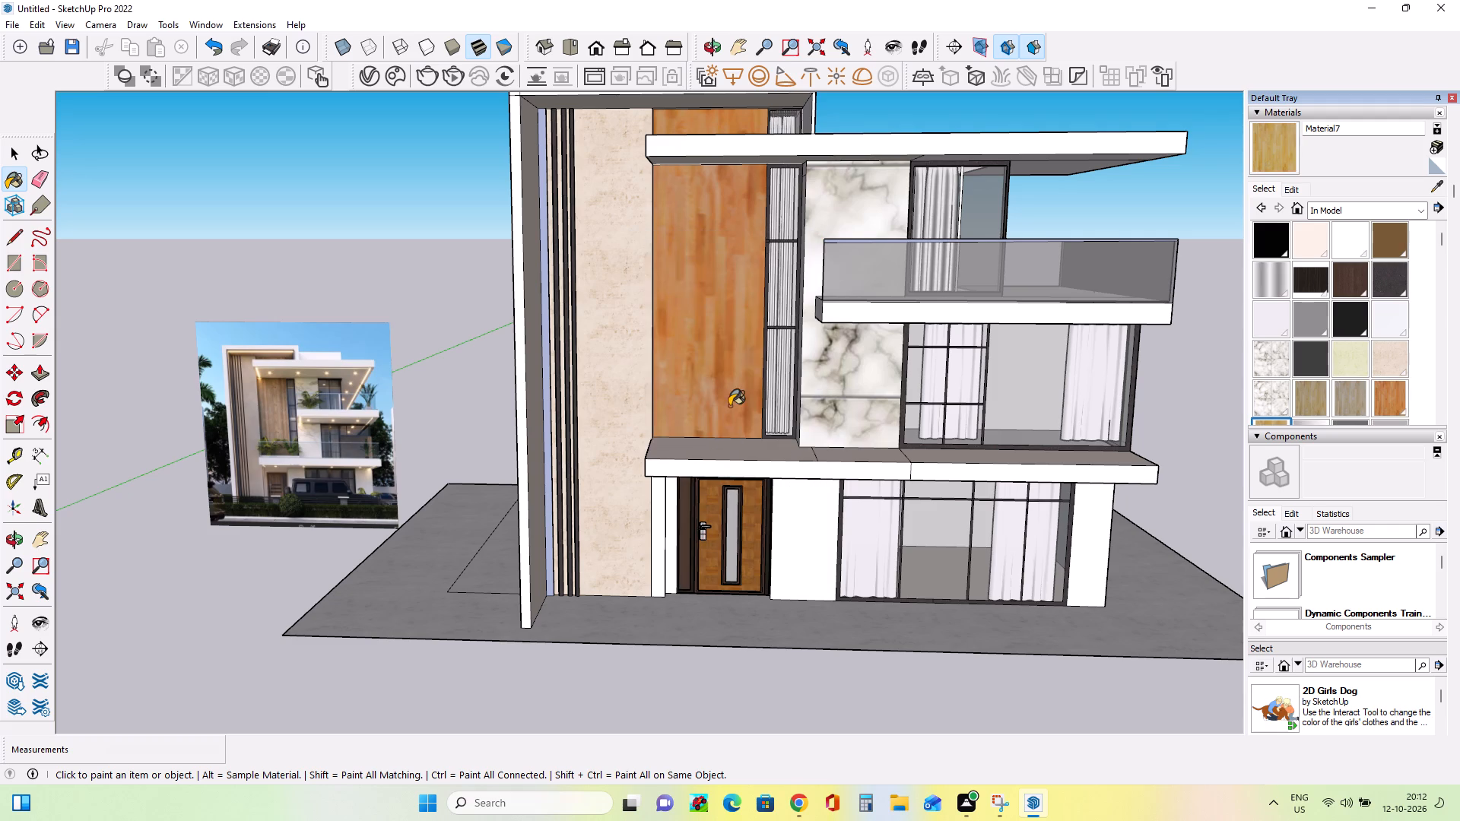
middle_drag(741, 363, 752, 461)
click(690, 139)
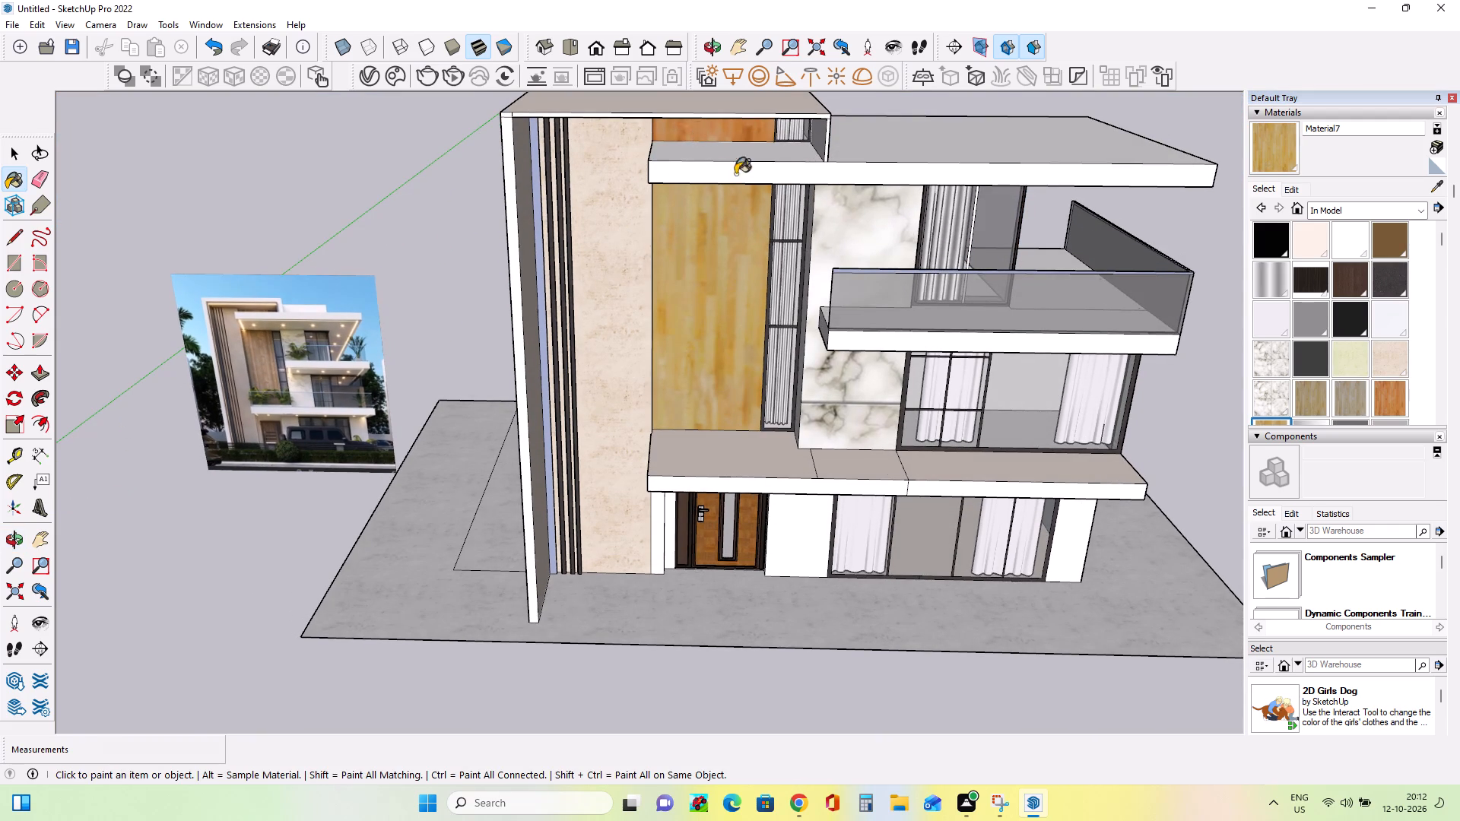
middle_drag(776, 282, 704, 190)
scroll(707, 354, down, 3)
middle_drag(815, 502, 827, 454)
middle_drag(553, 649, 586, 689)
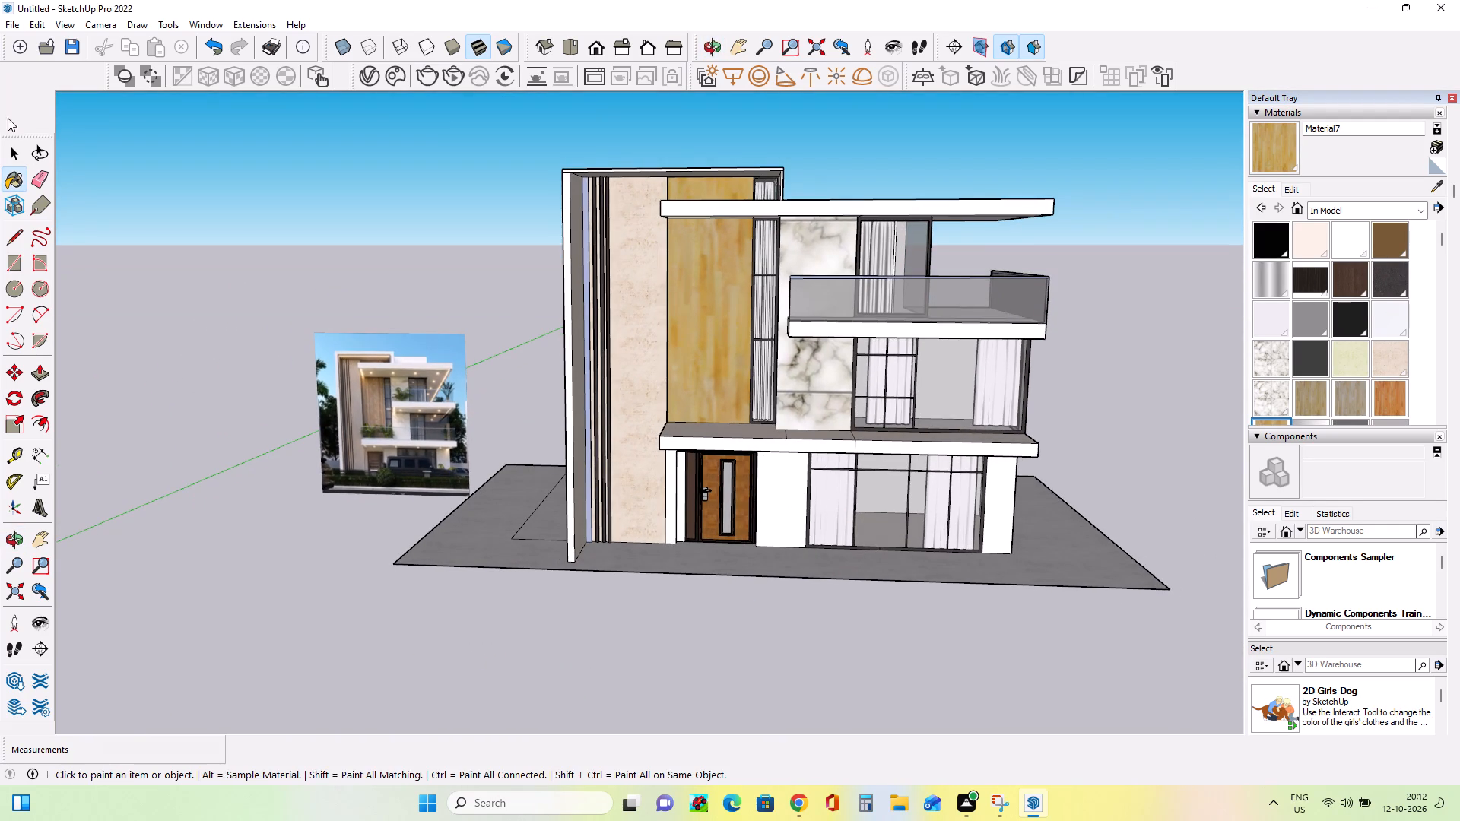
Import the IG4800PR100 model from Downloads and place it on the ground slab in front of the house.
click(12, 30)
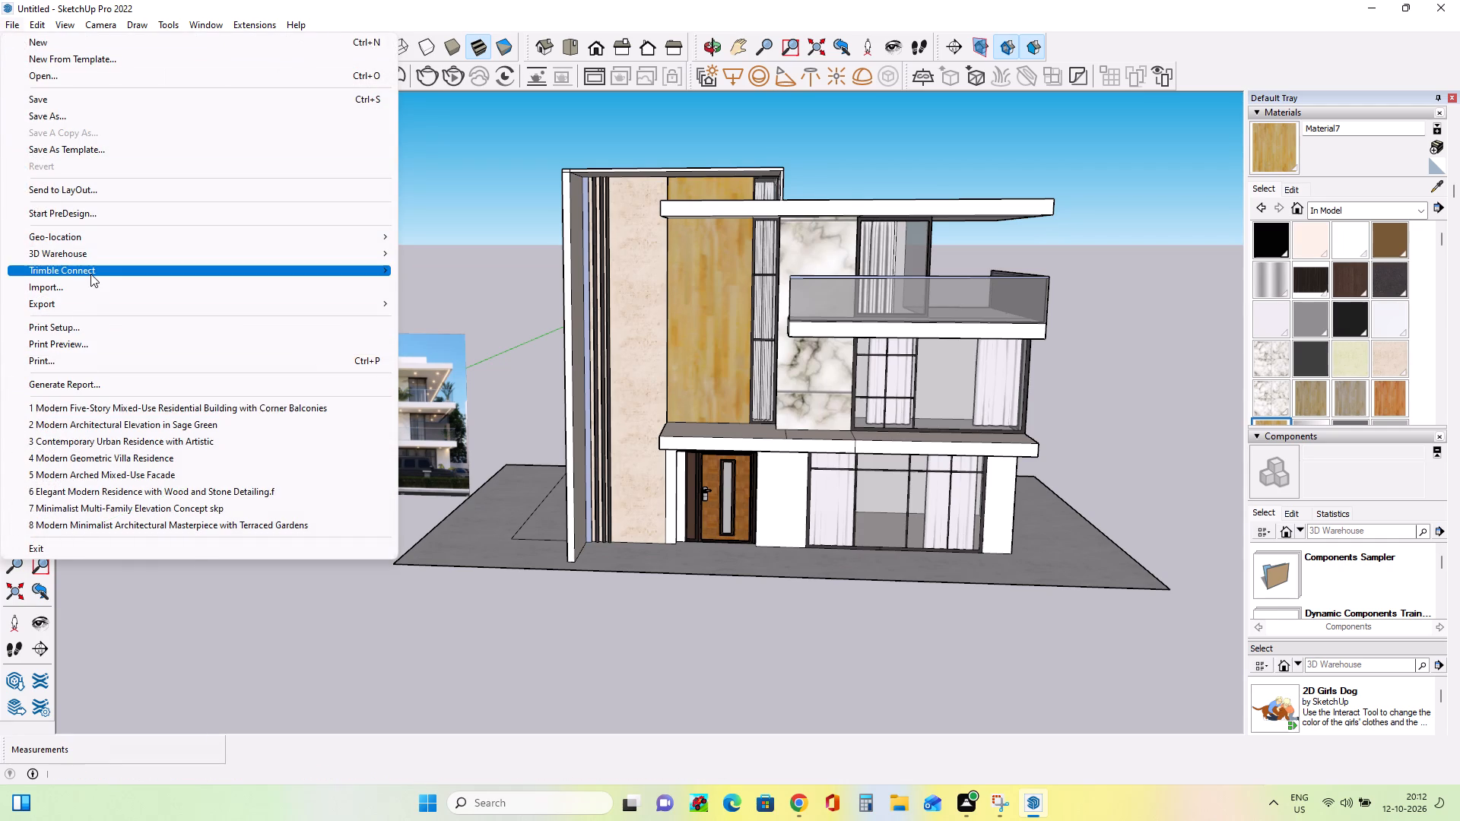
click(91, 288)
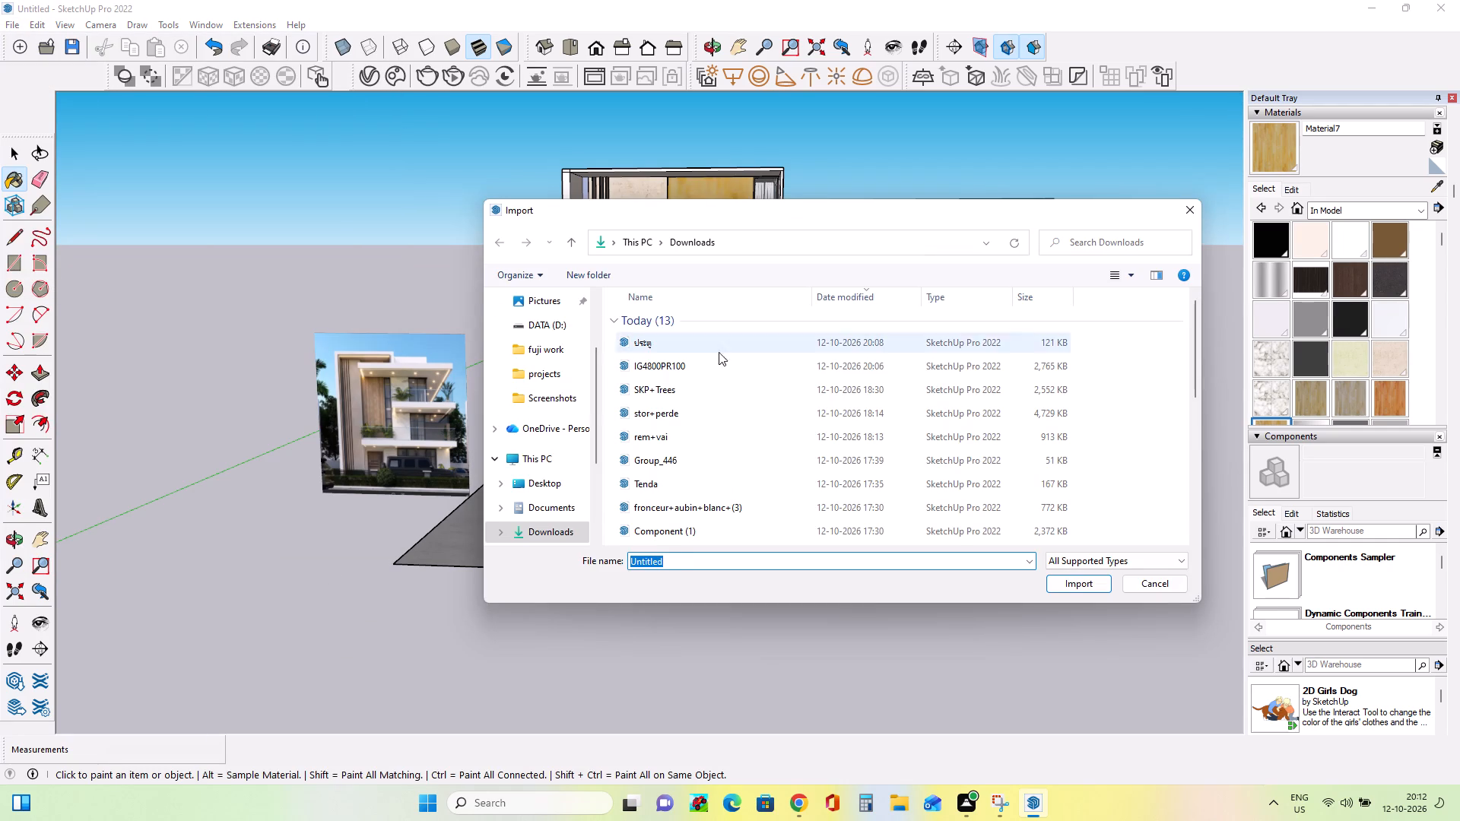
click(717, 361)
click(1093, 582)
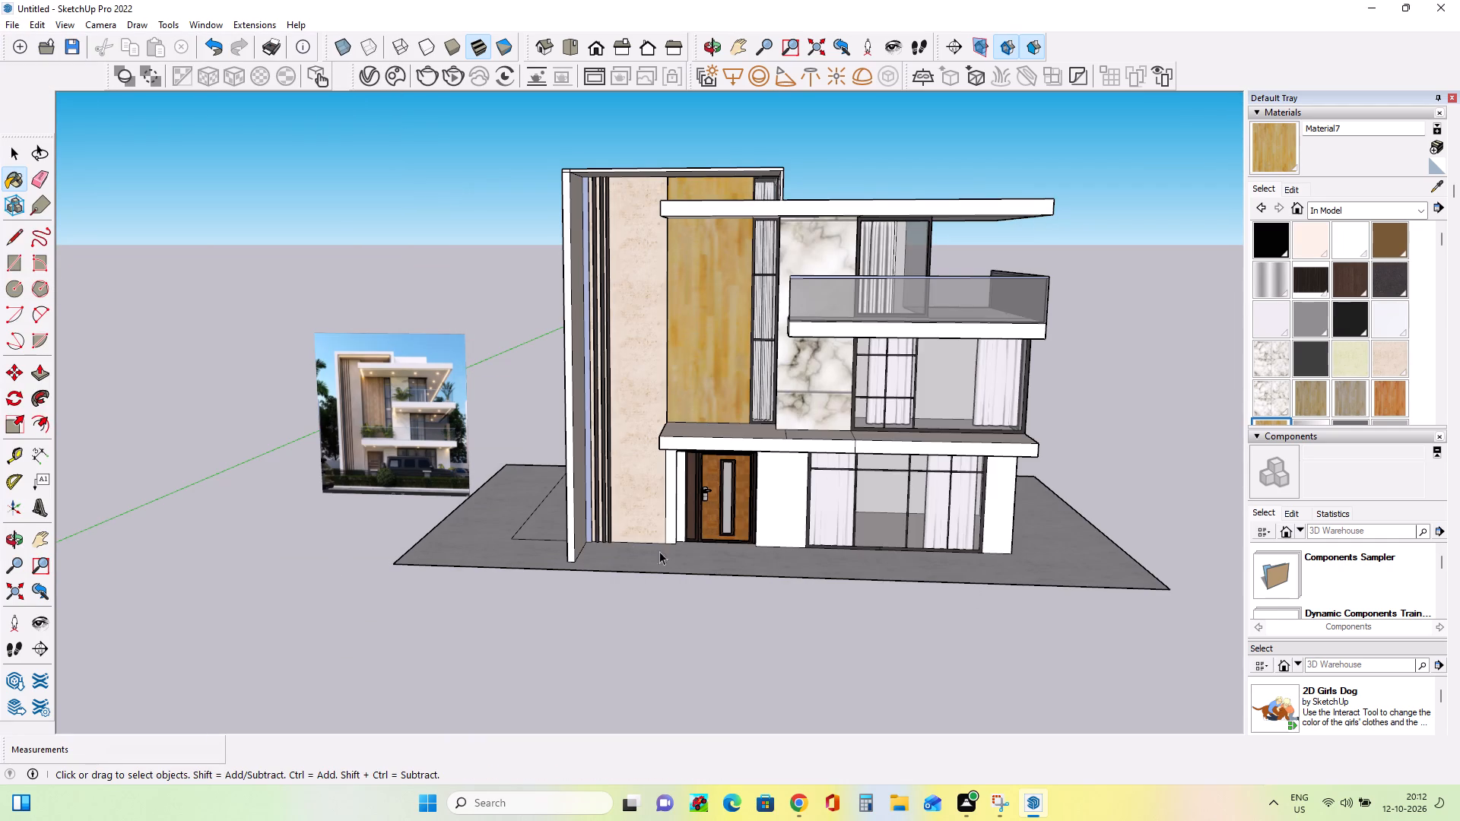
middle_drag(683, 579, 728, 638)
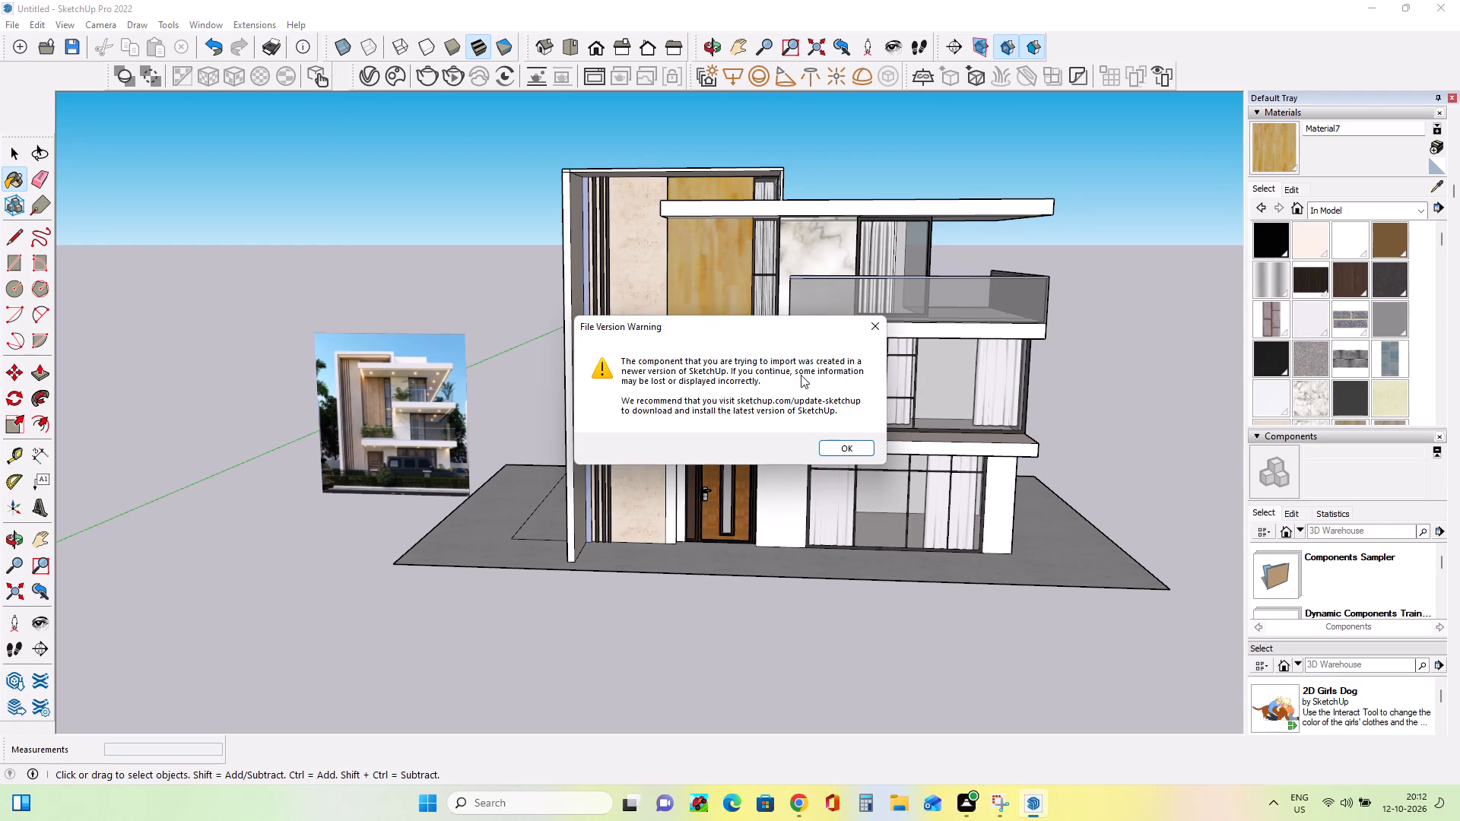
click(841, 445)
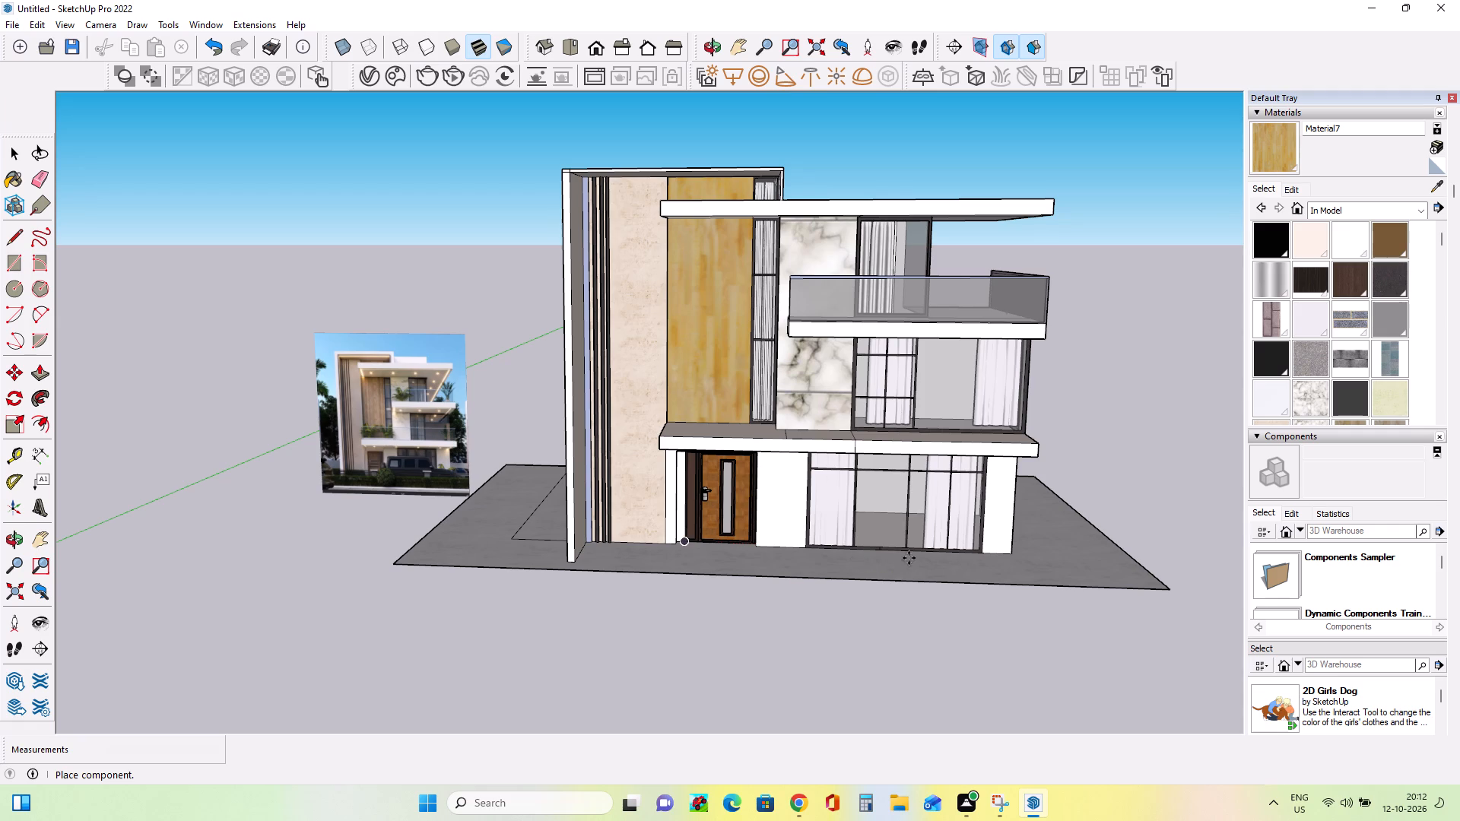
middle_drag(825, 569, 864, 615)
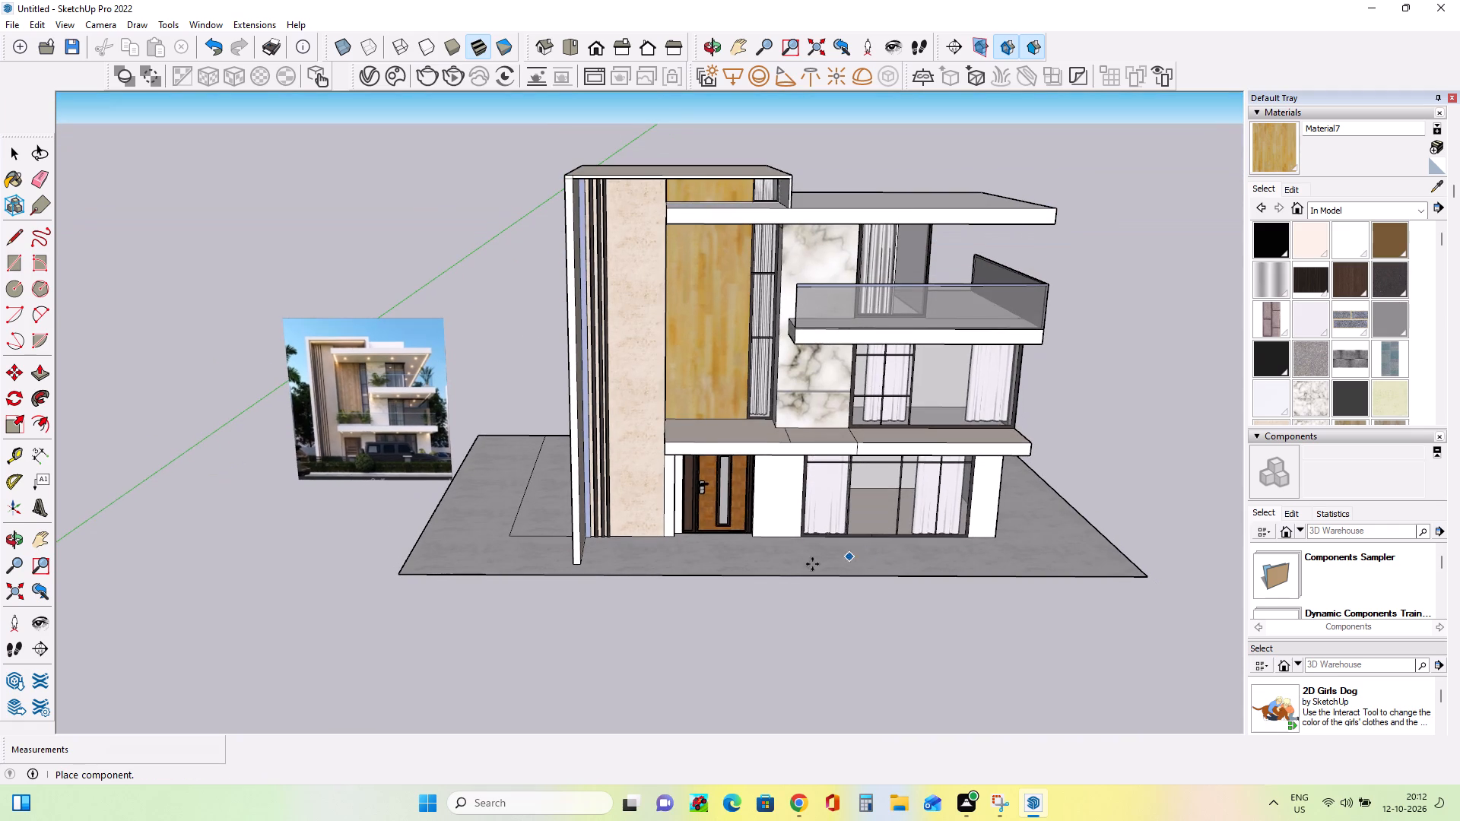
click(835, 559)
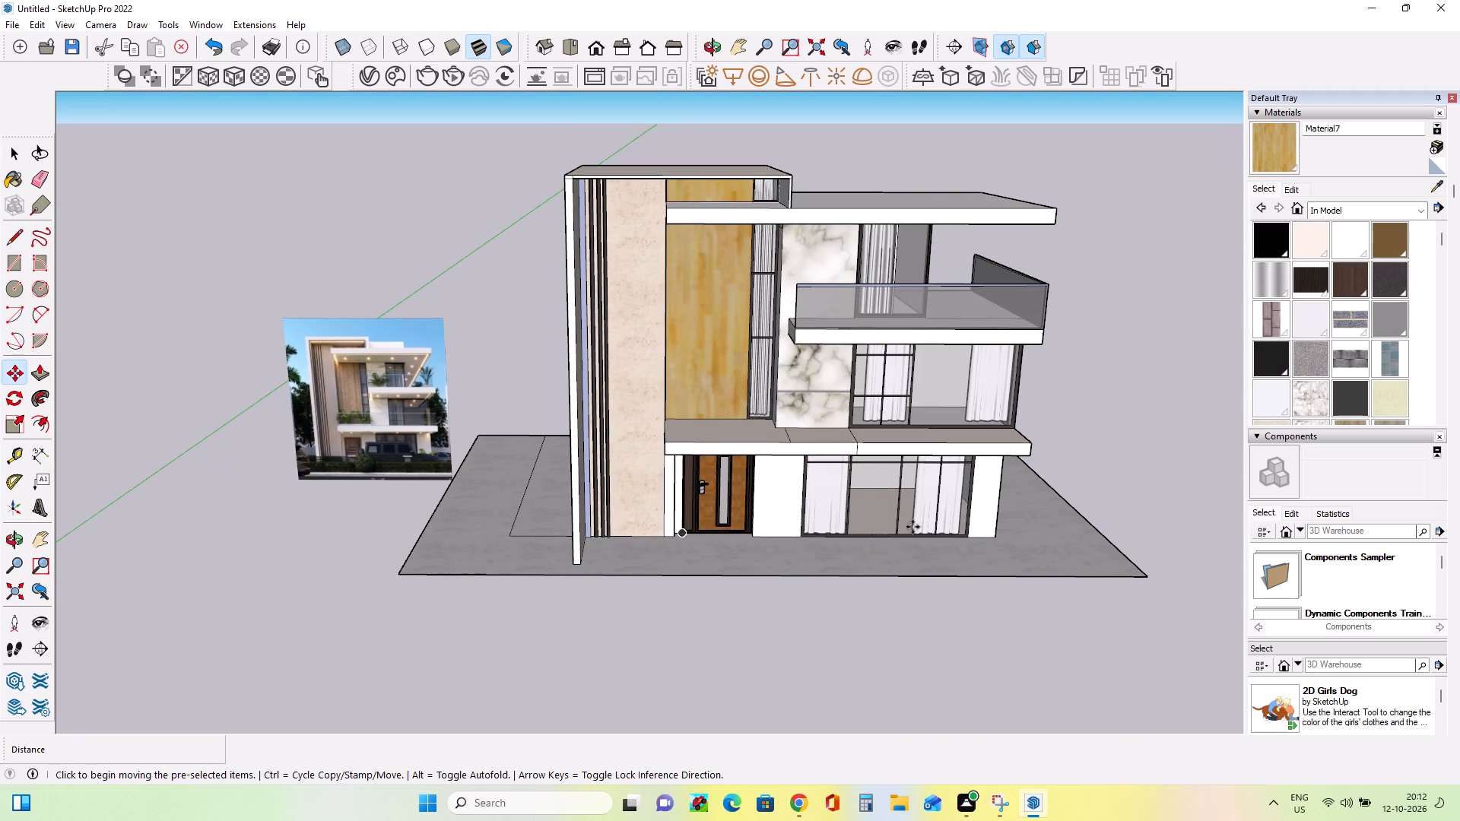
scroll(677, 563, down, 6)
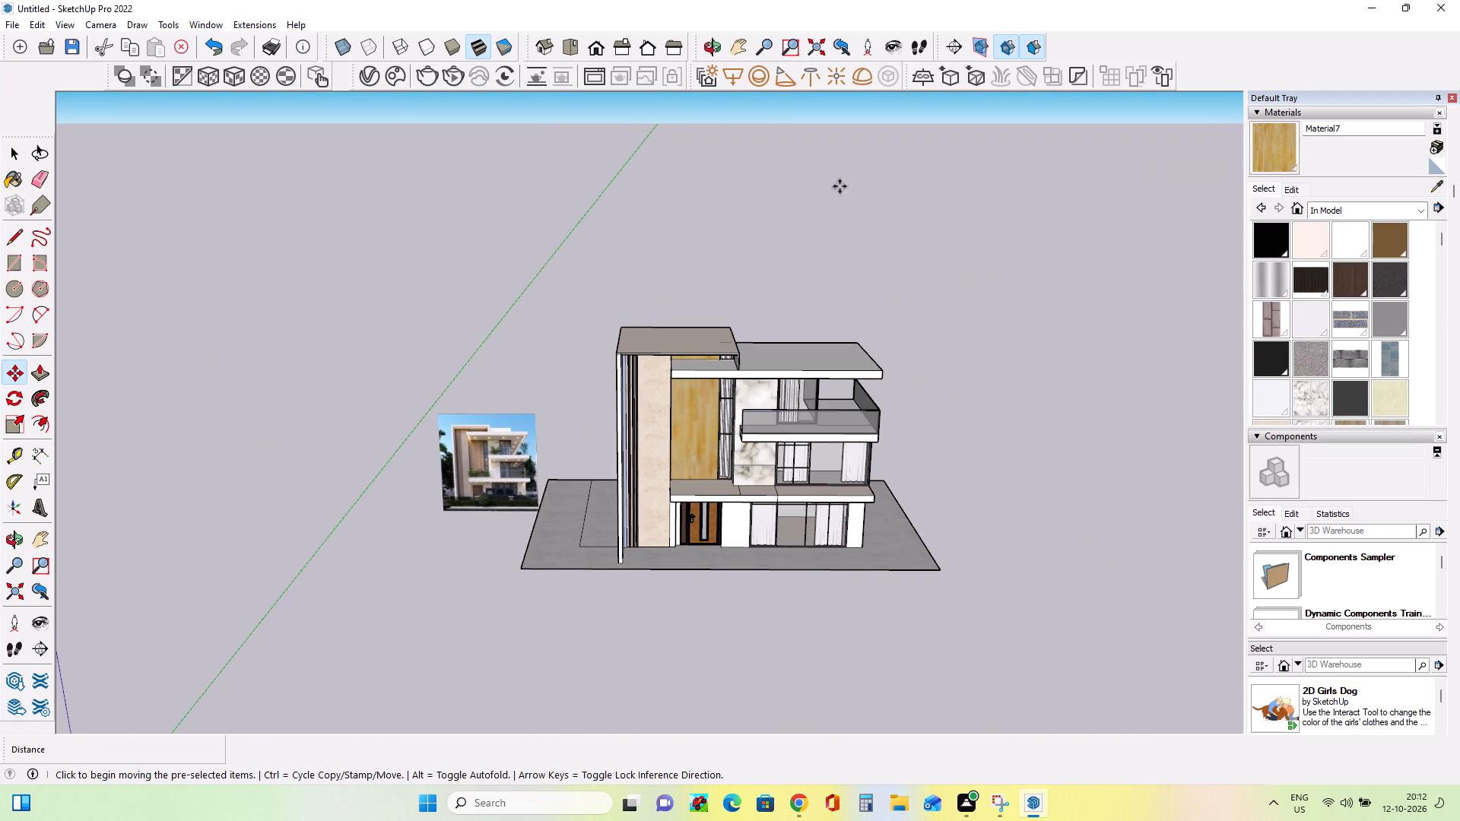
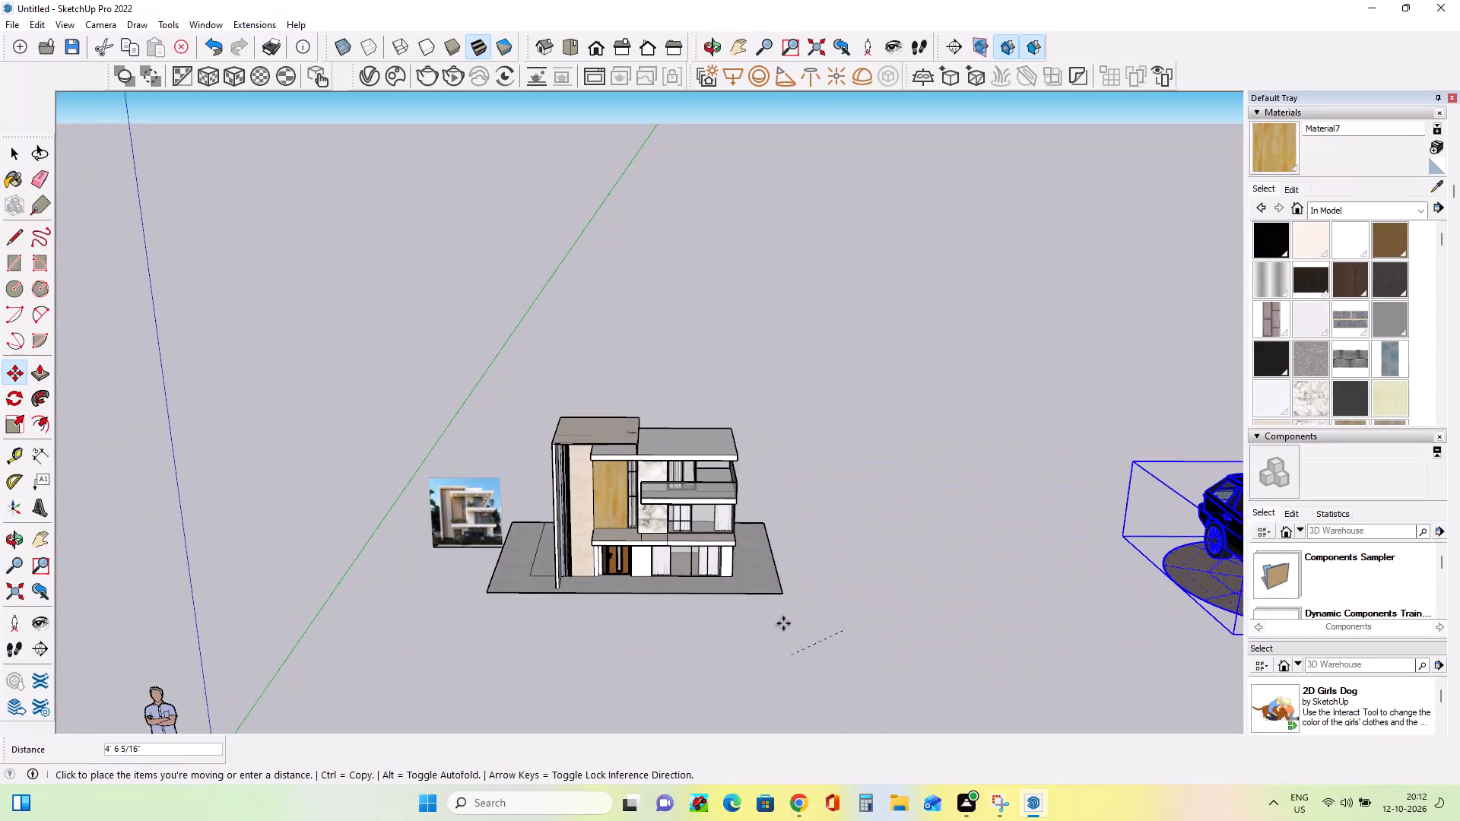
Move the imported car component about 7' 10" toward the house.
click(747, 603)
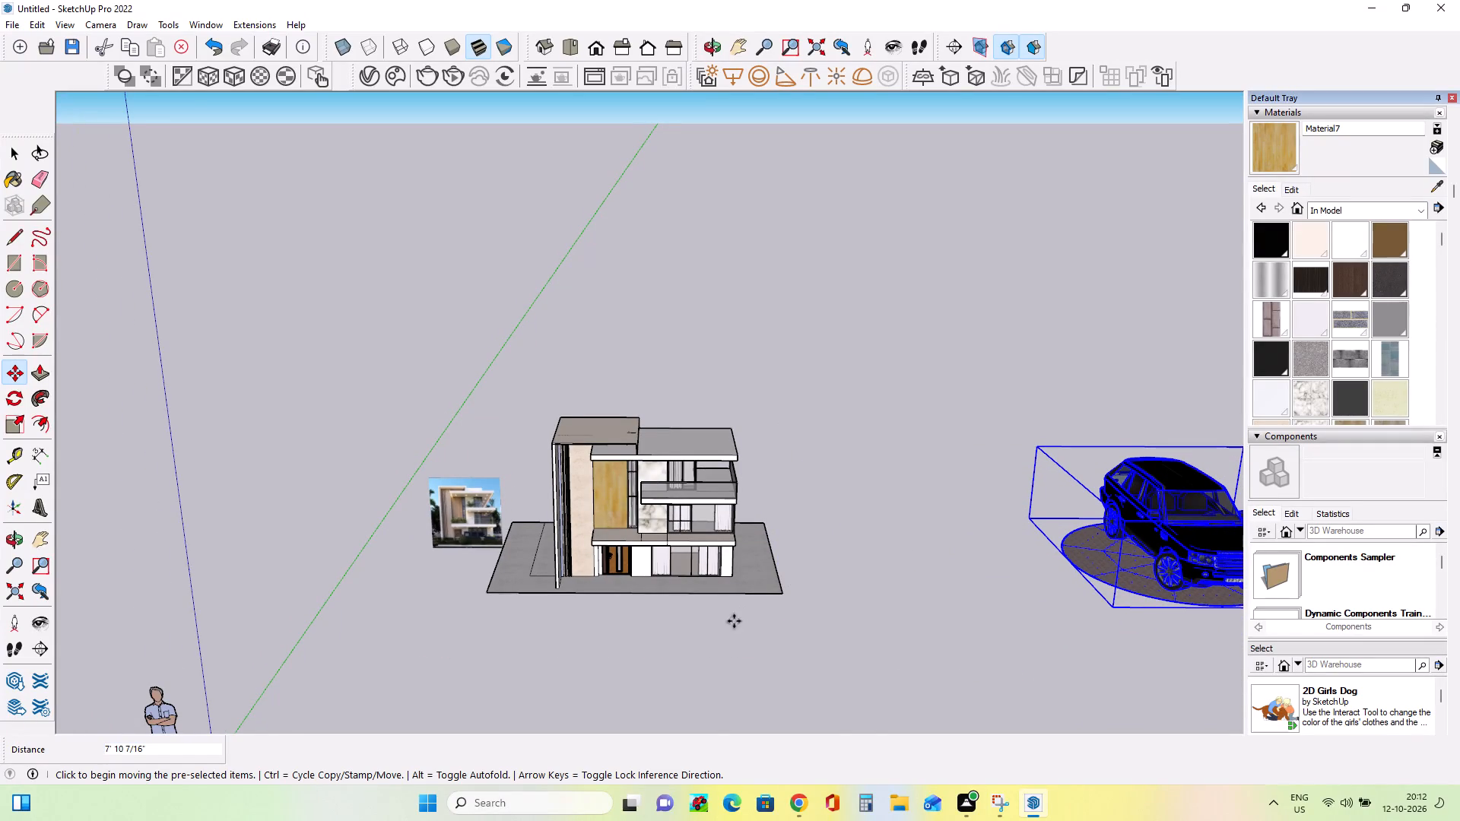
Open the car component for editing and delete the round base platform beneath the car.
scroll(728, 645, down, 4)
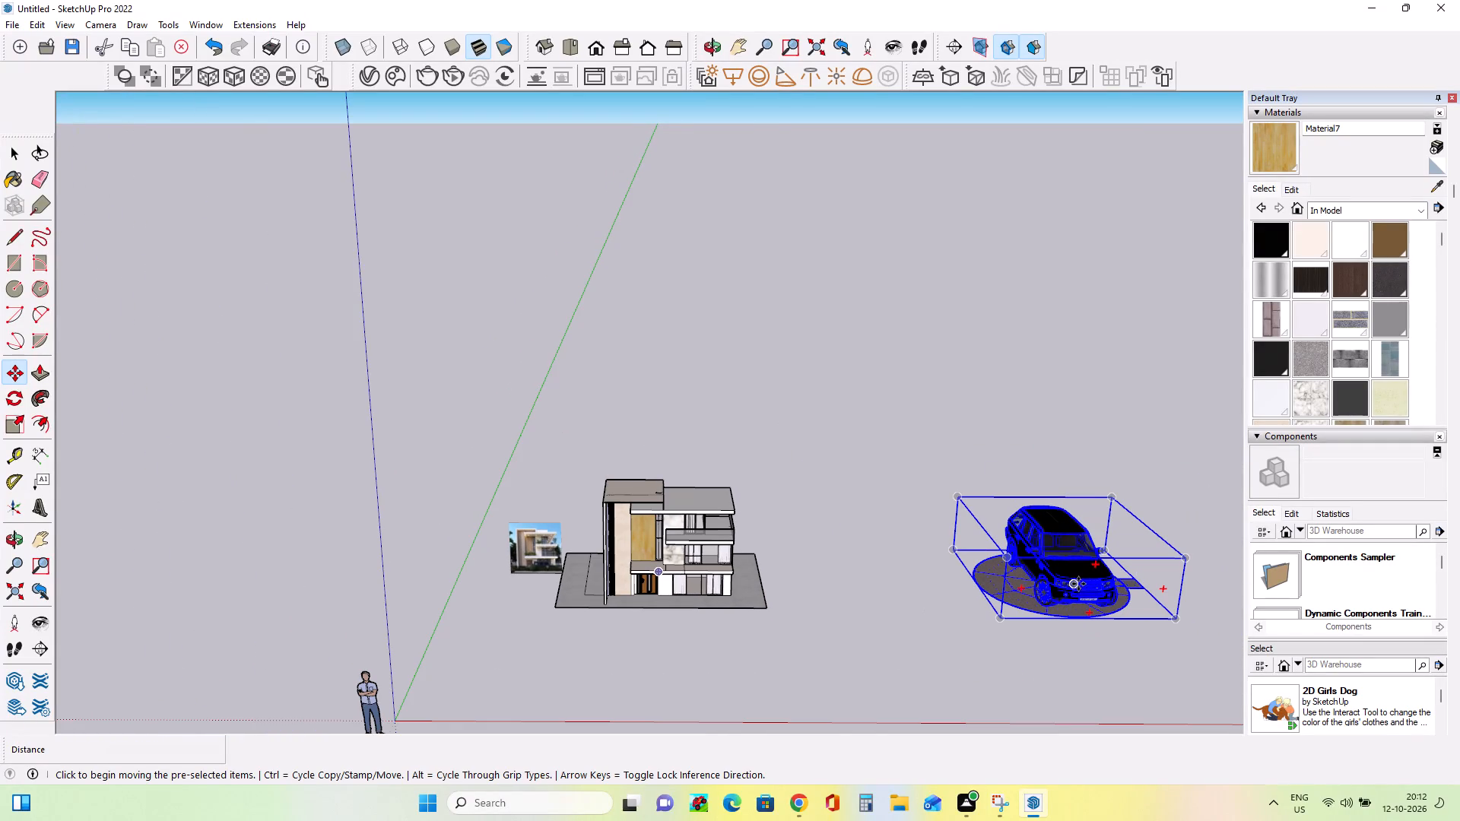
right_click(1030, 556)
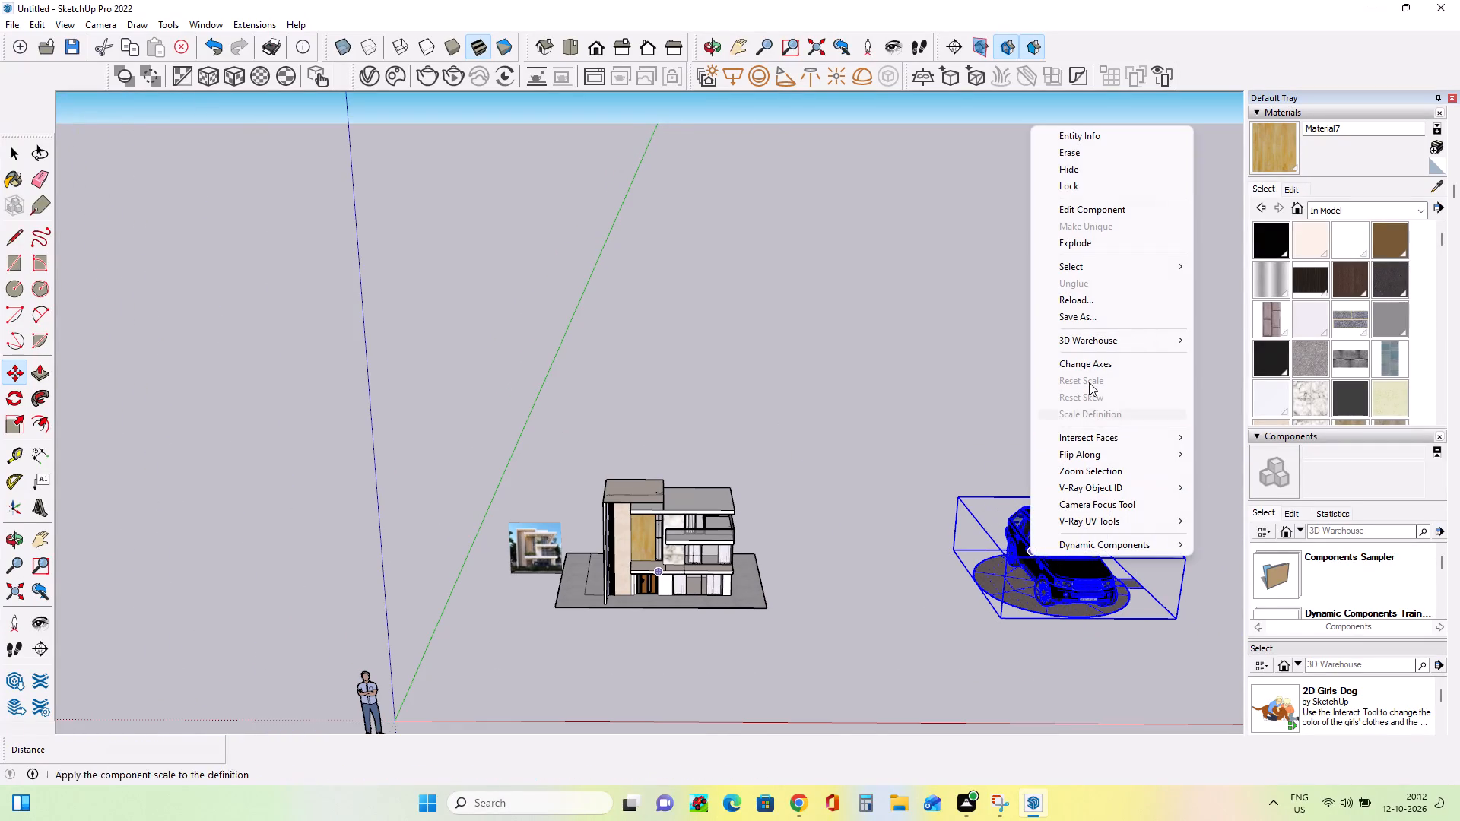
click(1093, 211)
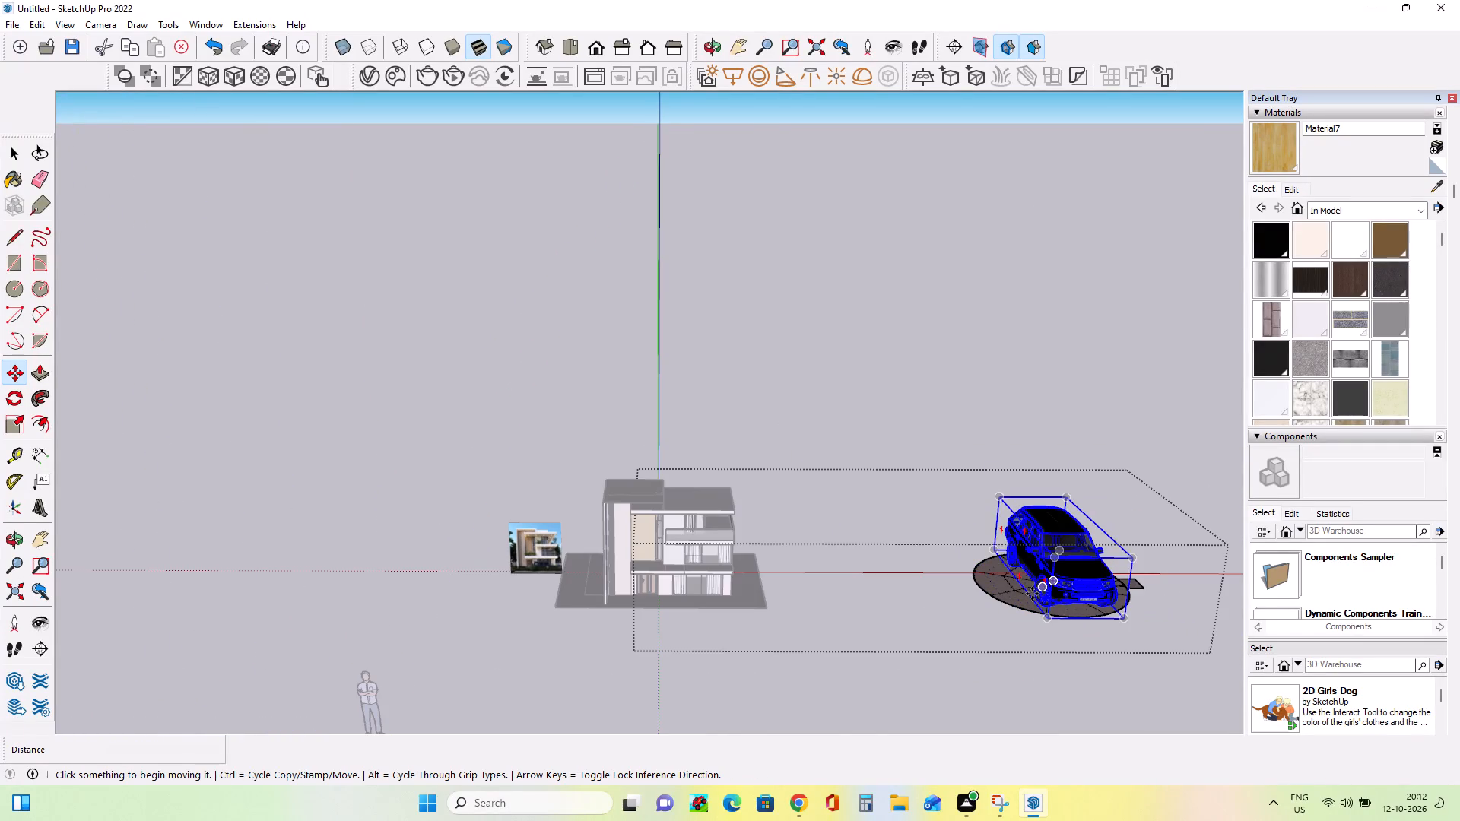
click(1019, 602)
key(Delete)
key(Delete)
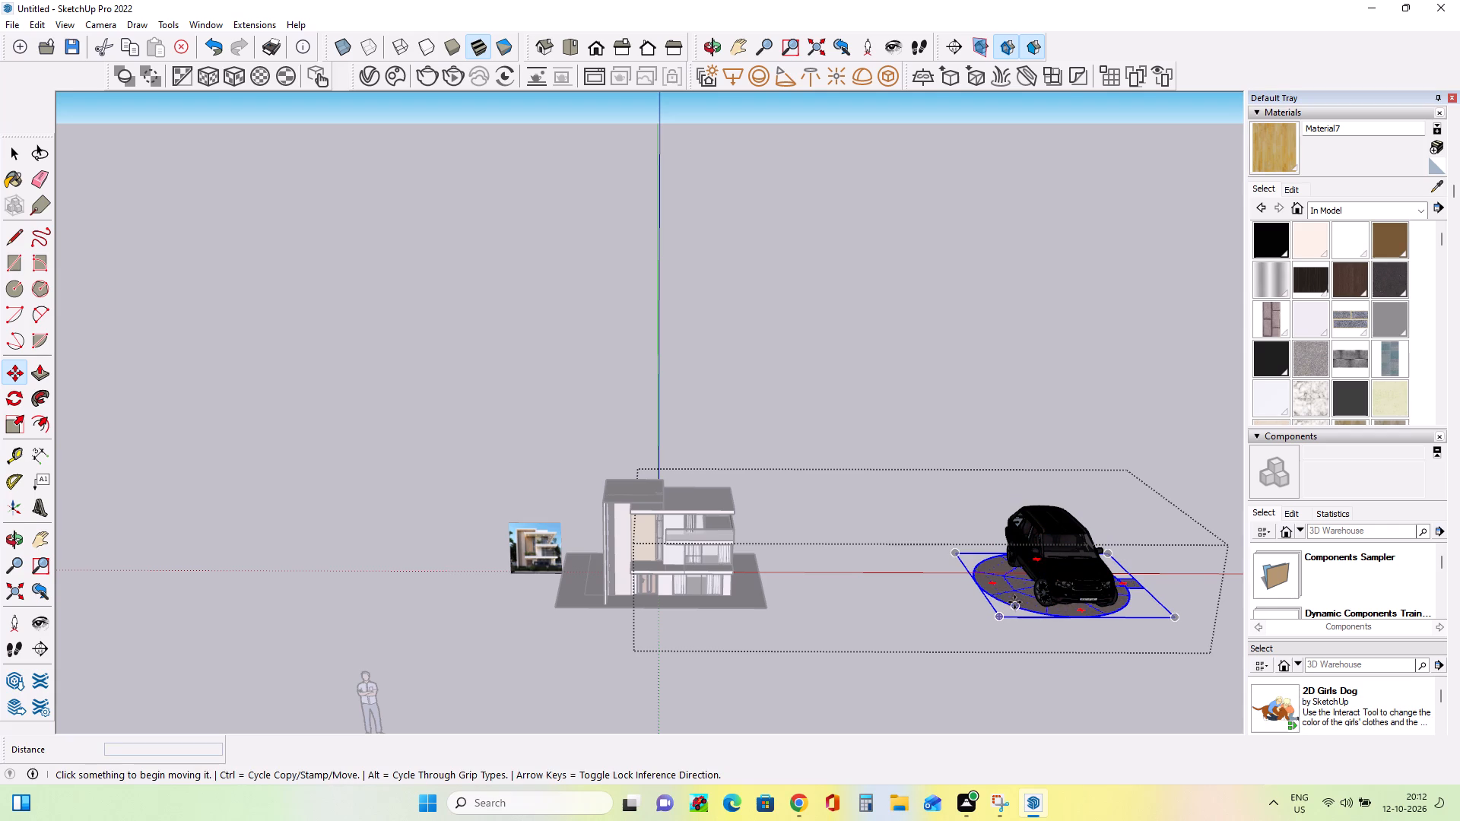
key(Delete)
click(1015, 601)
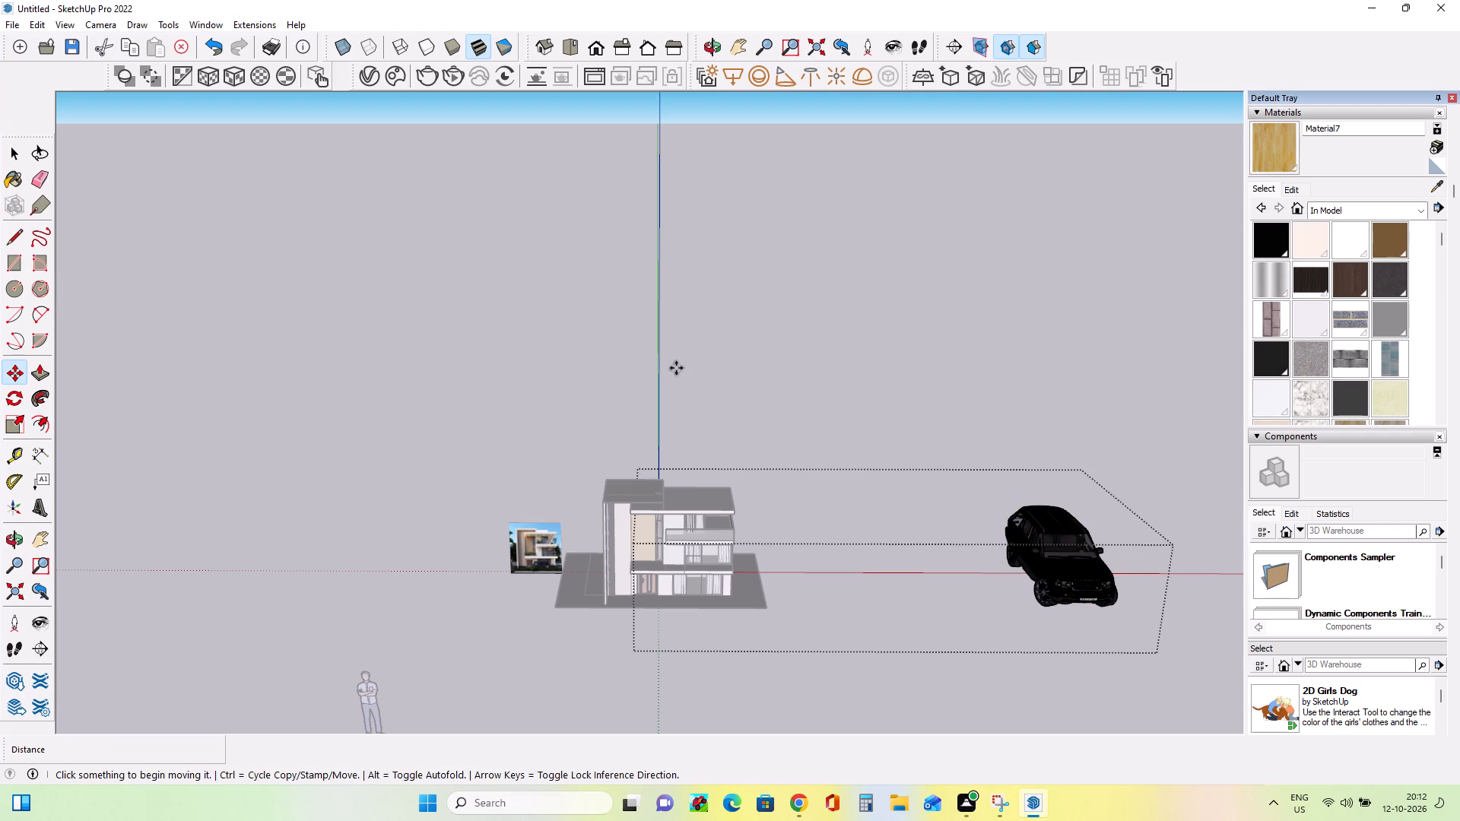
Rotate the car horizontally by about 273° so its side faces the same way as the house front.
click(14, 404)
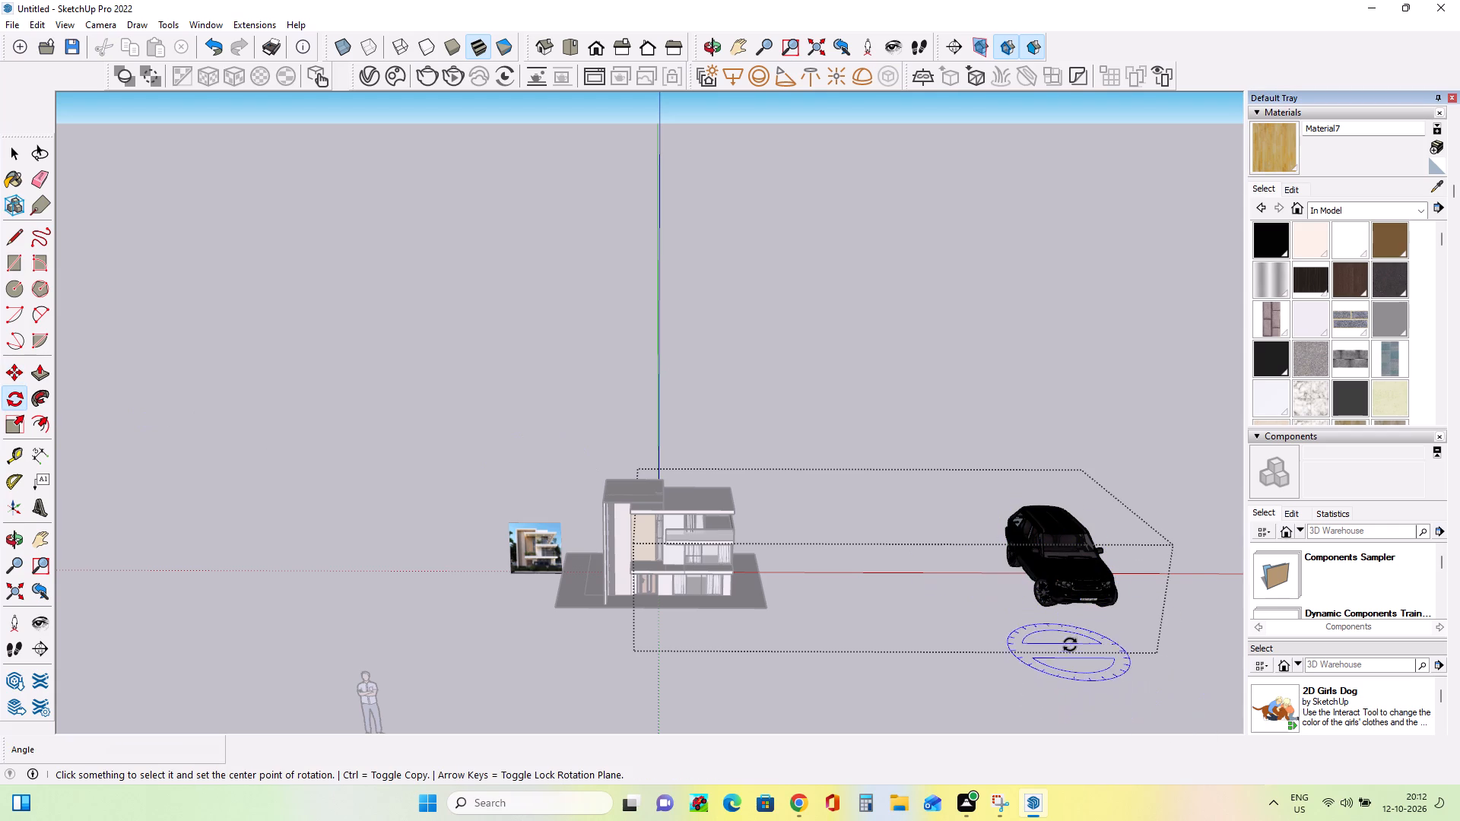
click(1070, 642)
click(1008, 640)
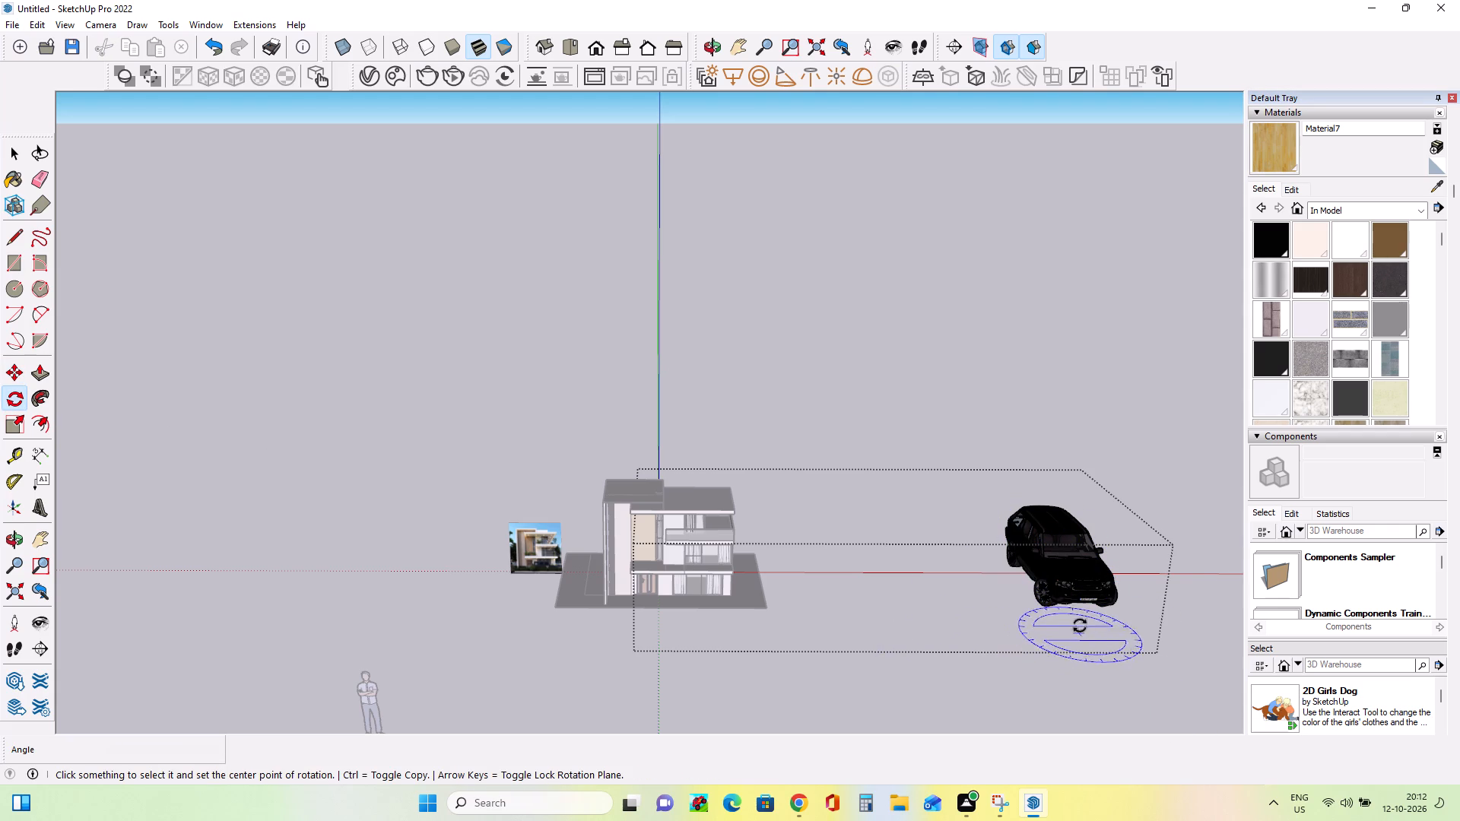
click(1081, 560)
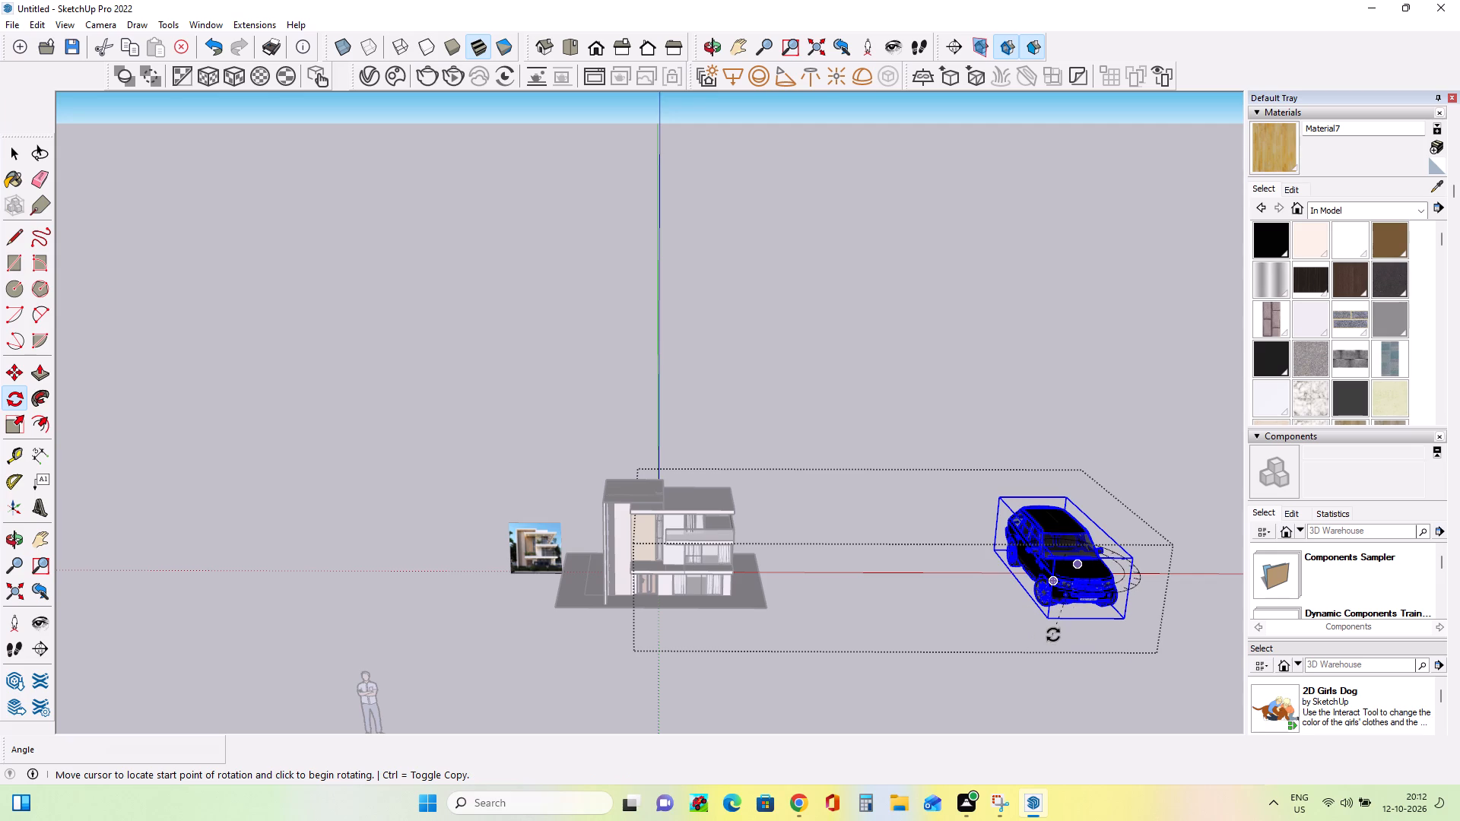
click(1053, 634)
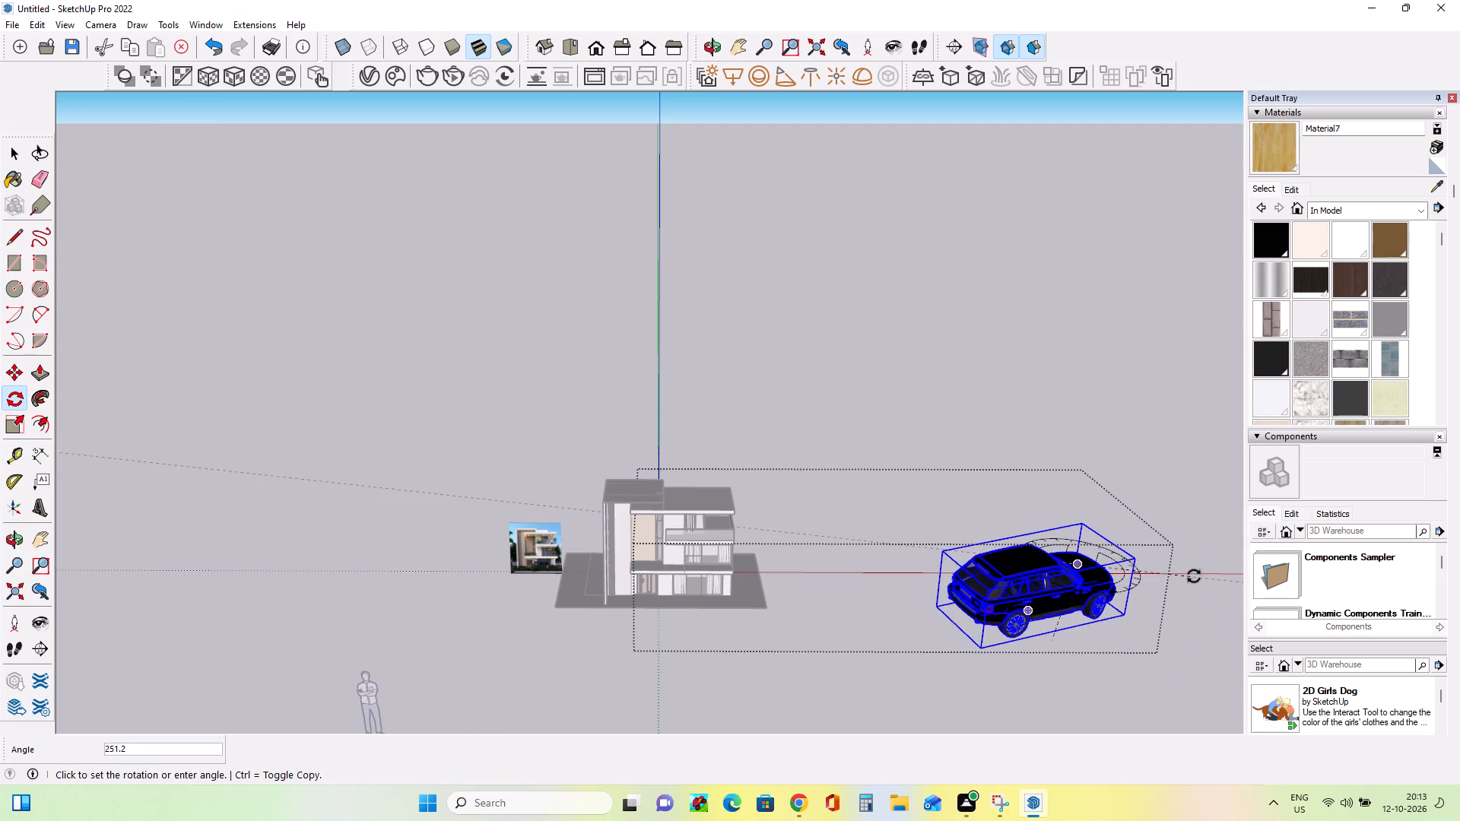
click(1172, 589)
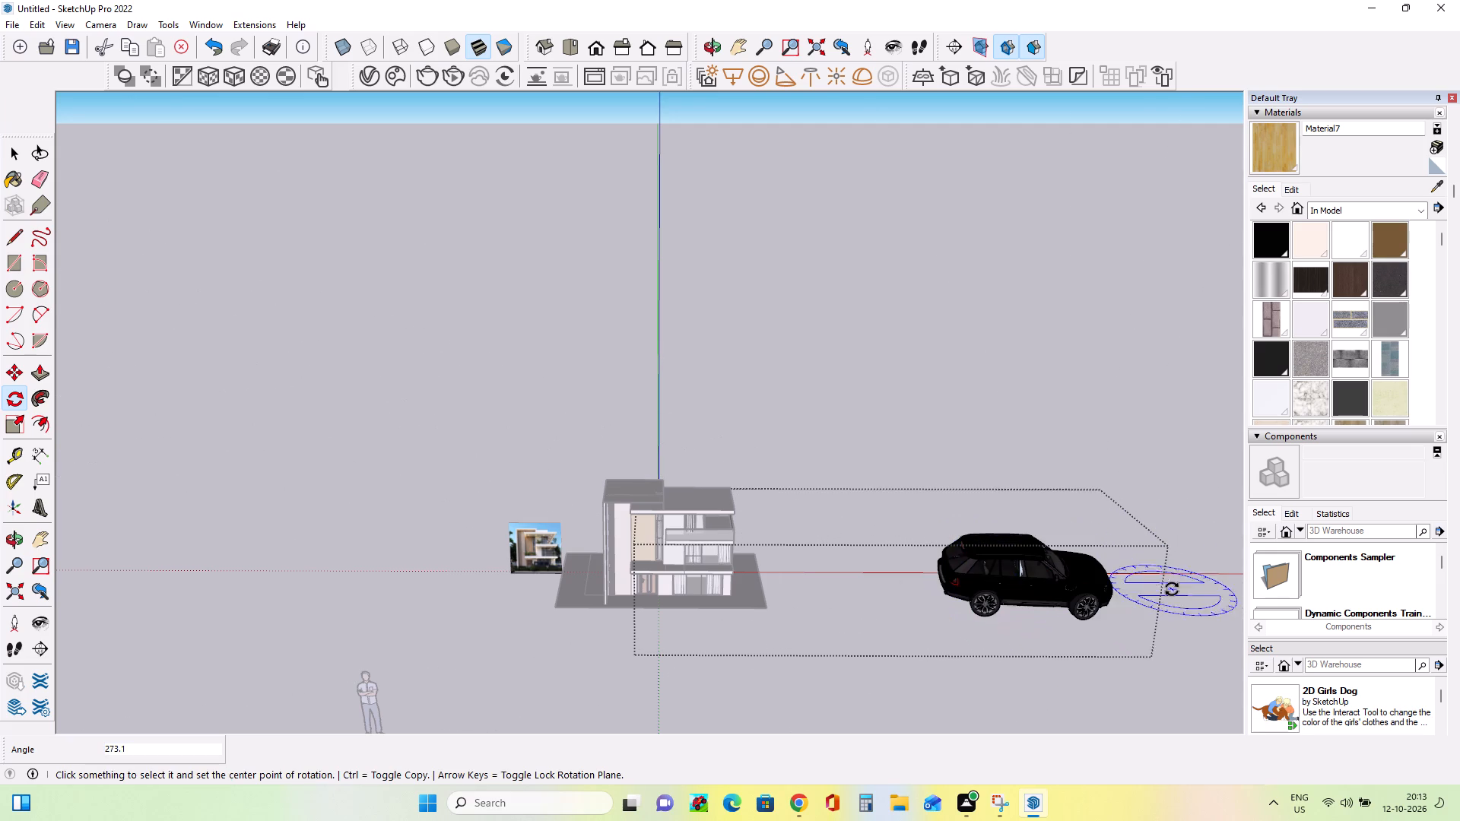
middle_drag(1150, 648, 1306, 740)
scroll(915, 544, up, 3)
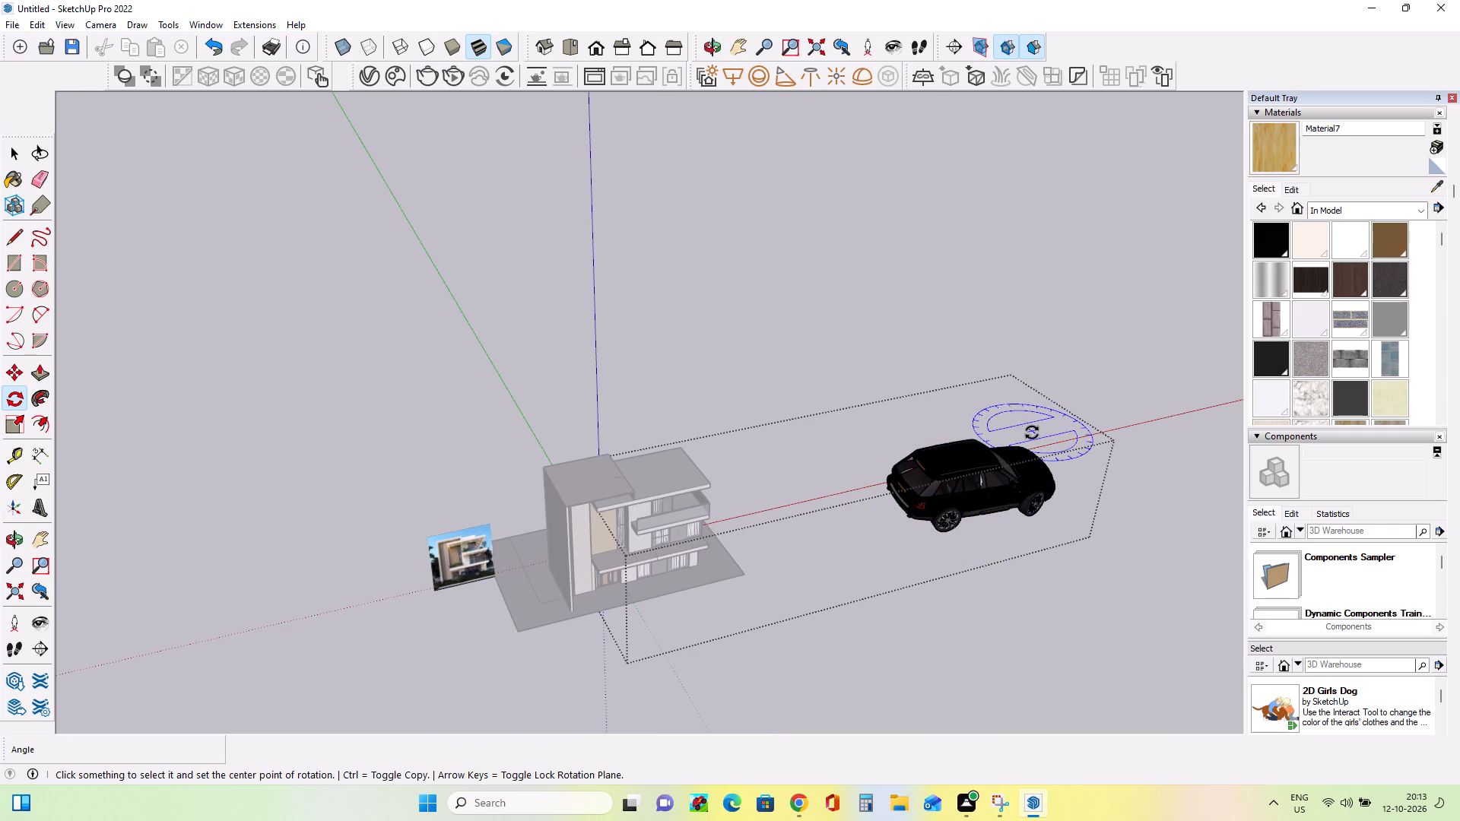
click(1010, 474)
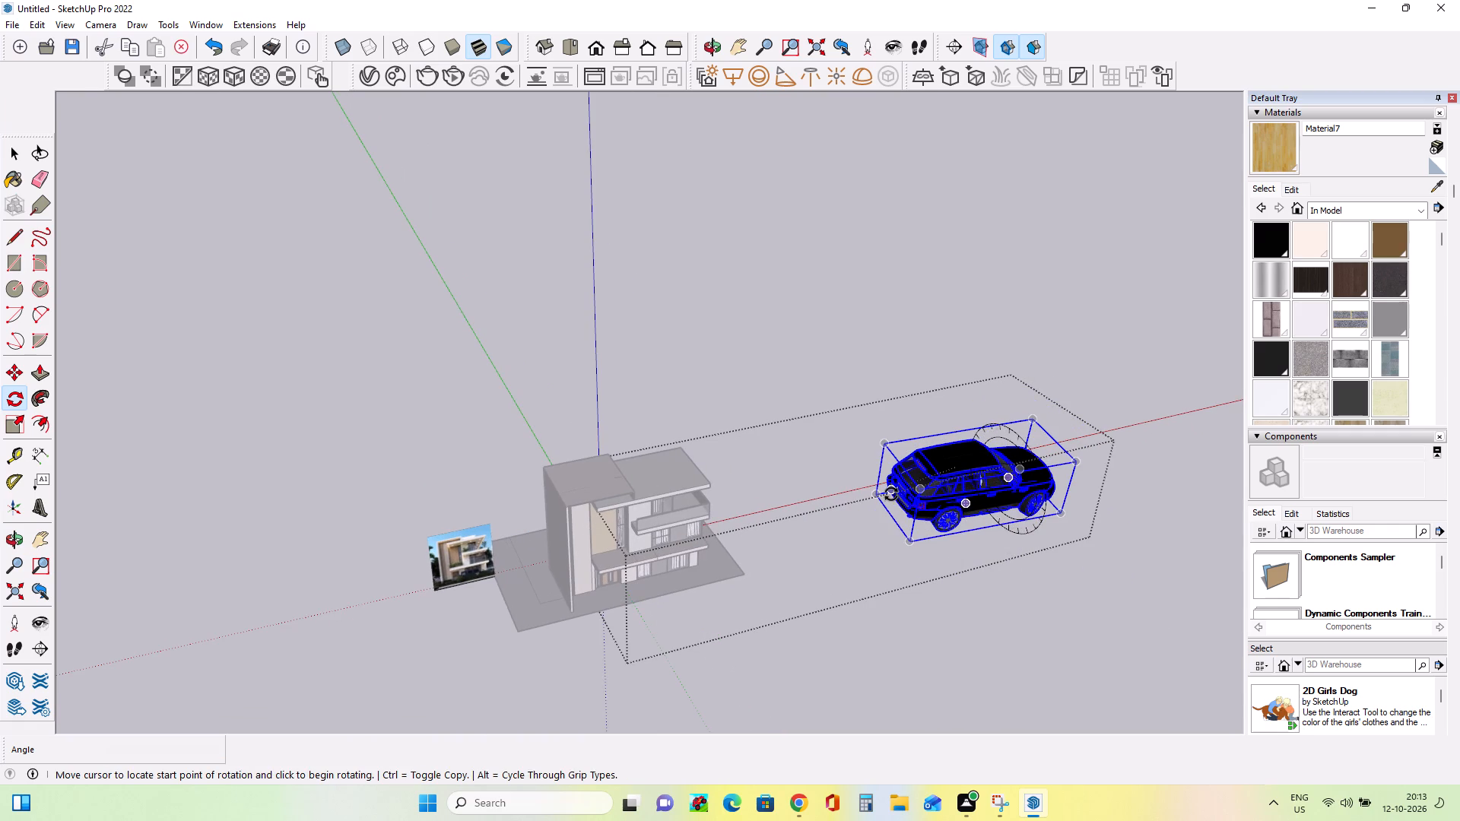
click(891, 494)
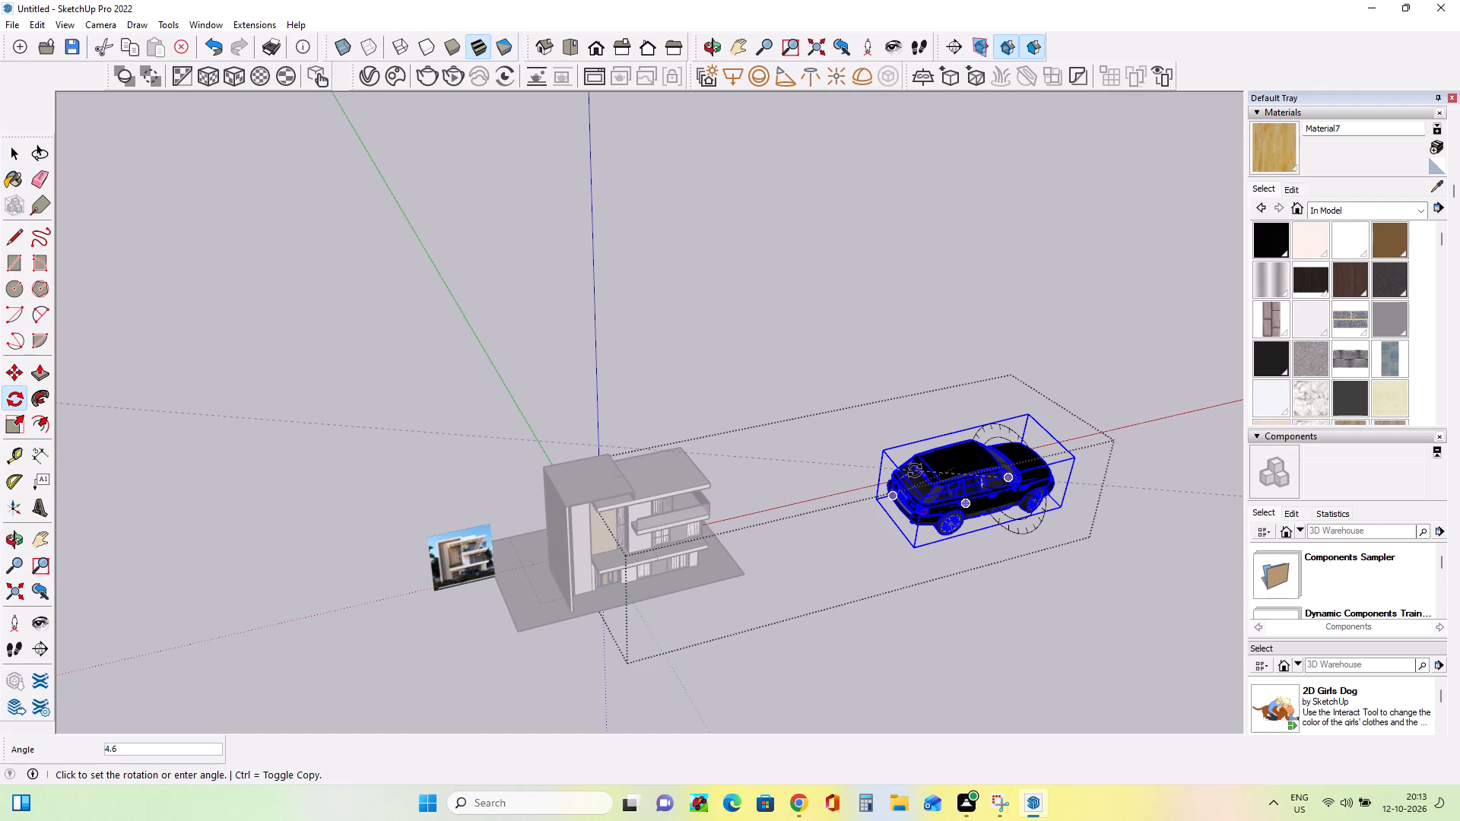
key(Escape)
Fine-tune the car's heading with small horizontal rotations, finishing with one of about 7.3°.
click(1033, 550)
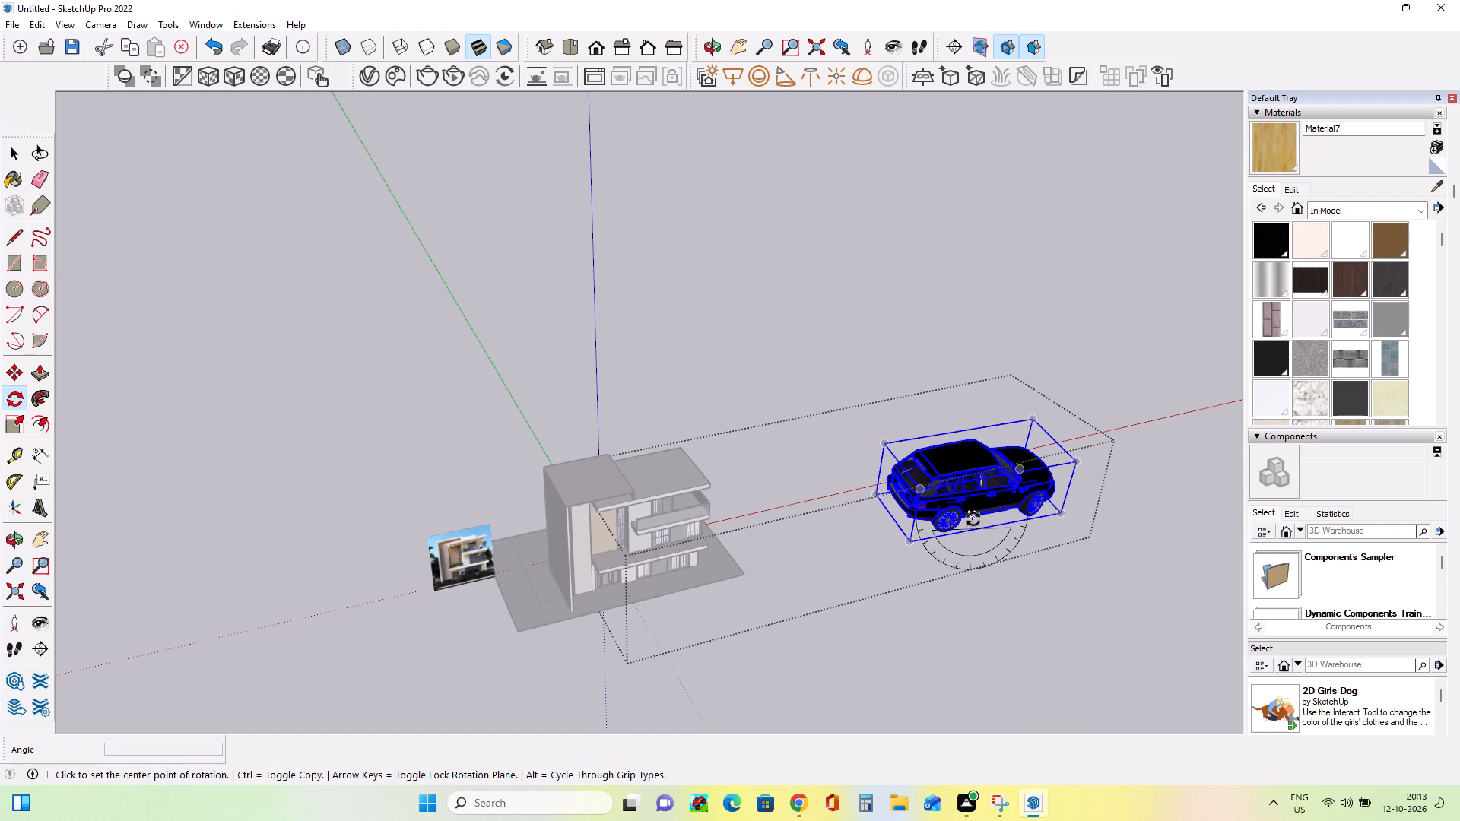
click(959, 466)
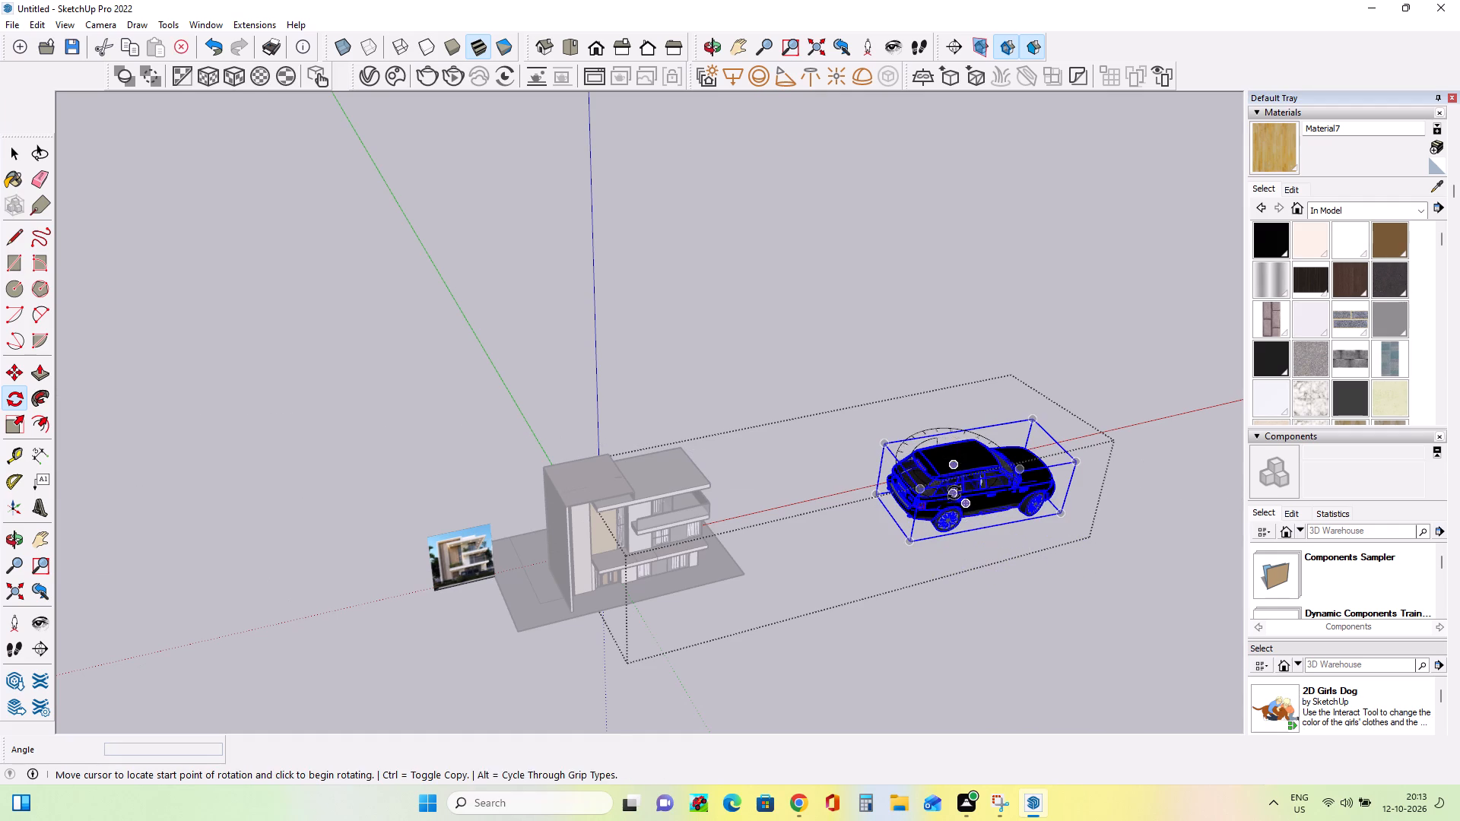
click(968, 506)
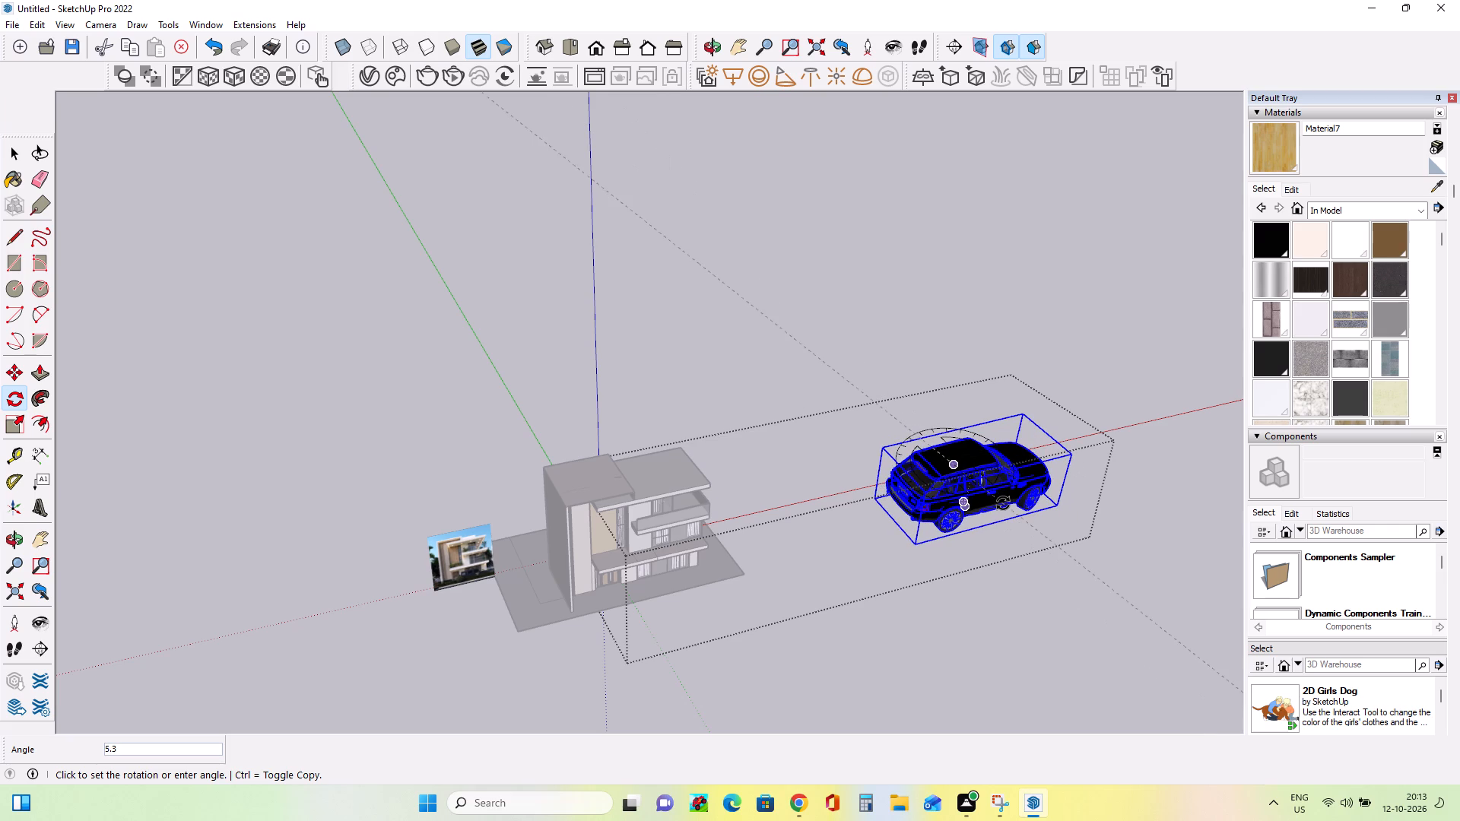
click(1001, 504)
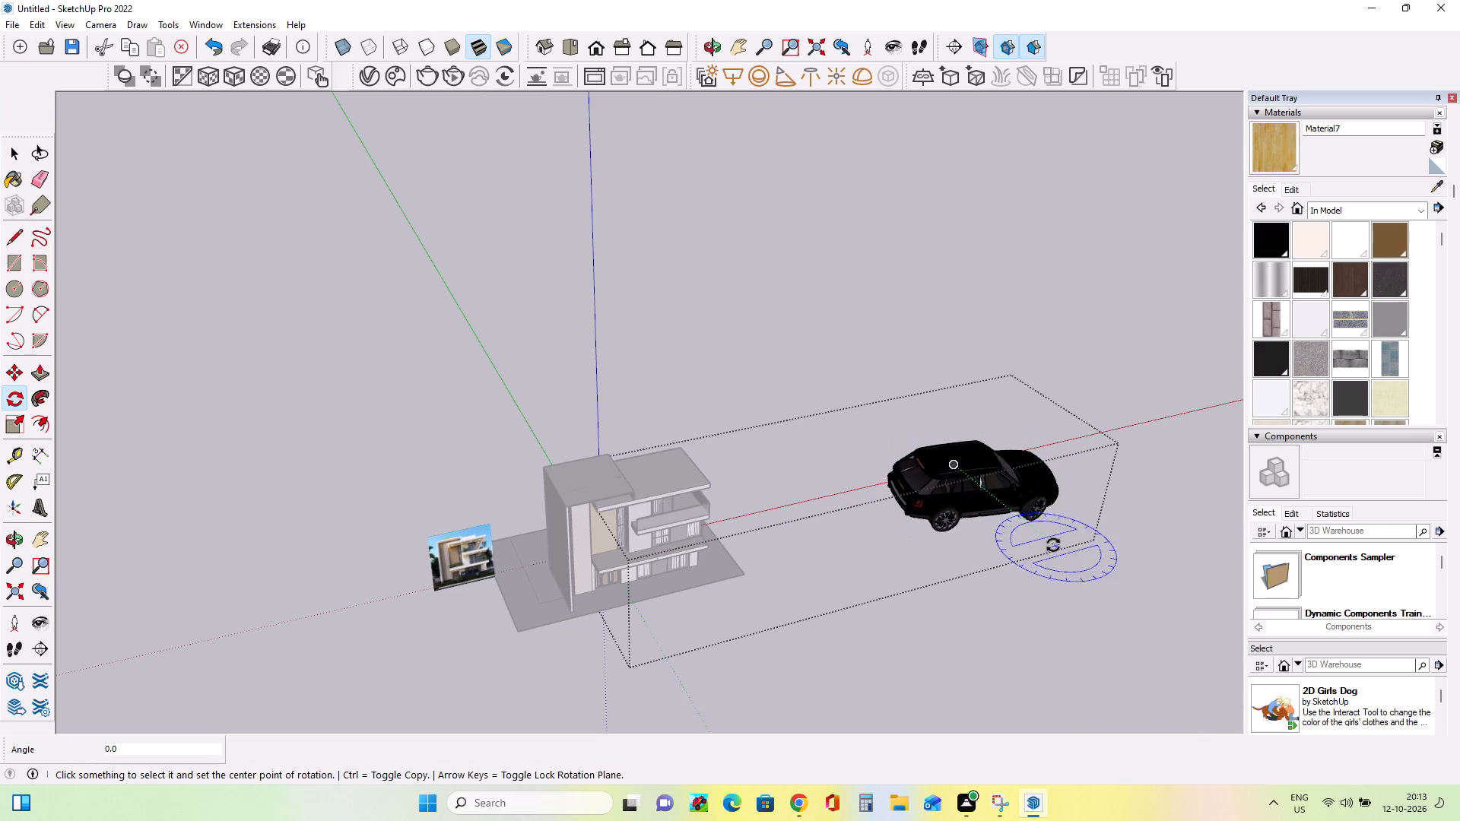
click(966, 448)
click(989, 466)
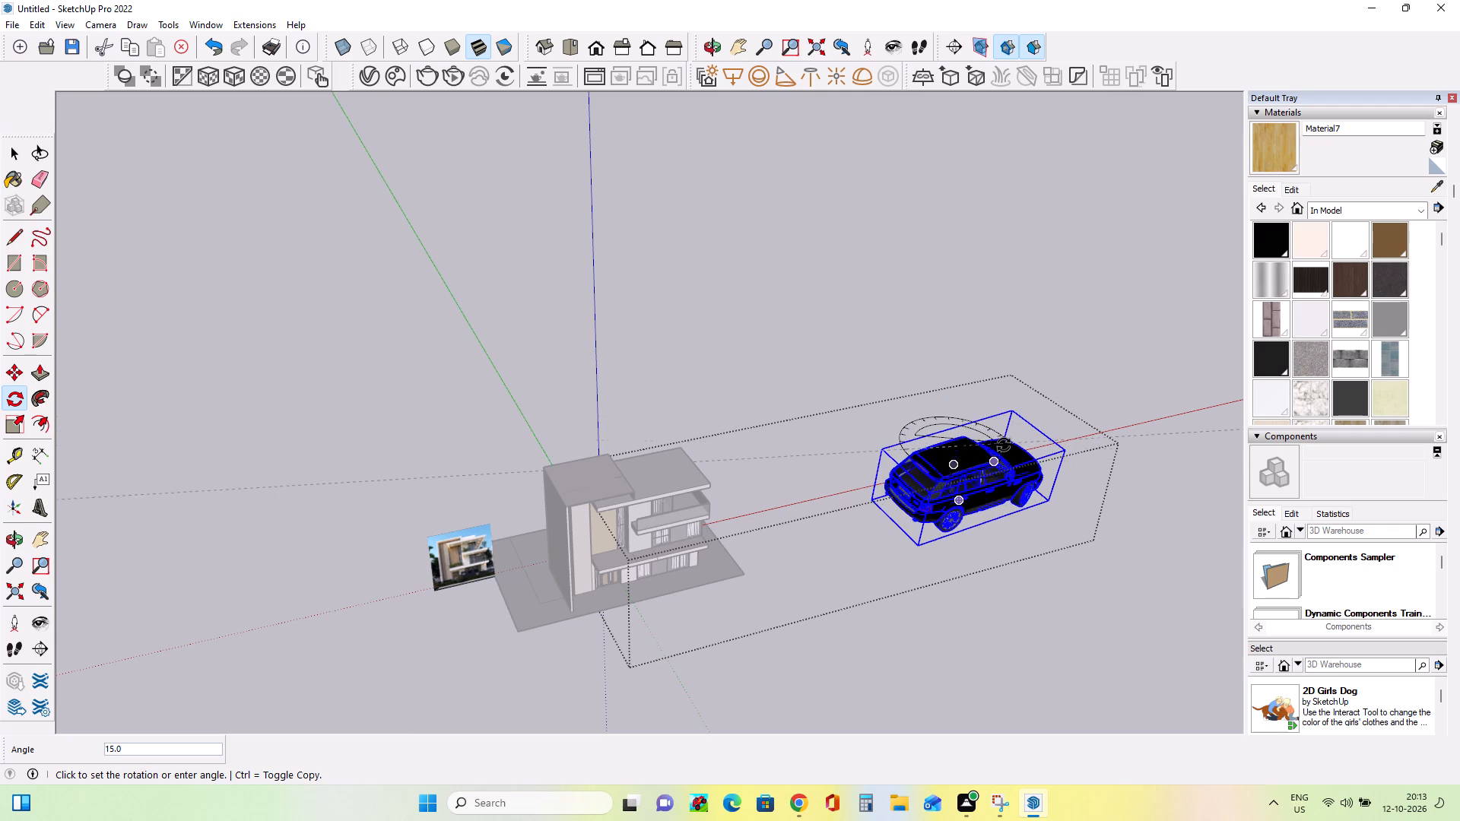
click(1004, 447)
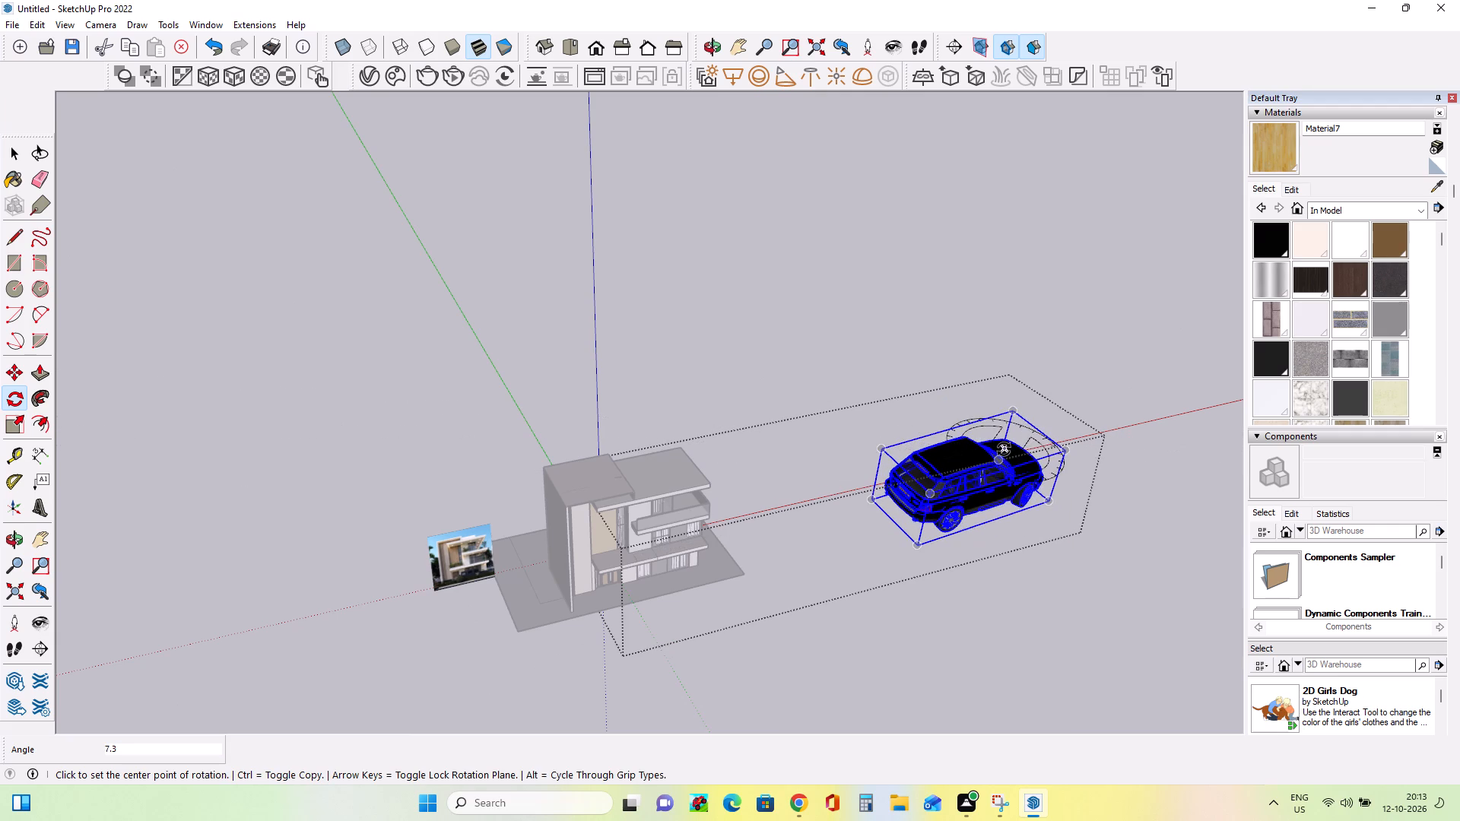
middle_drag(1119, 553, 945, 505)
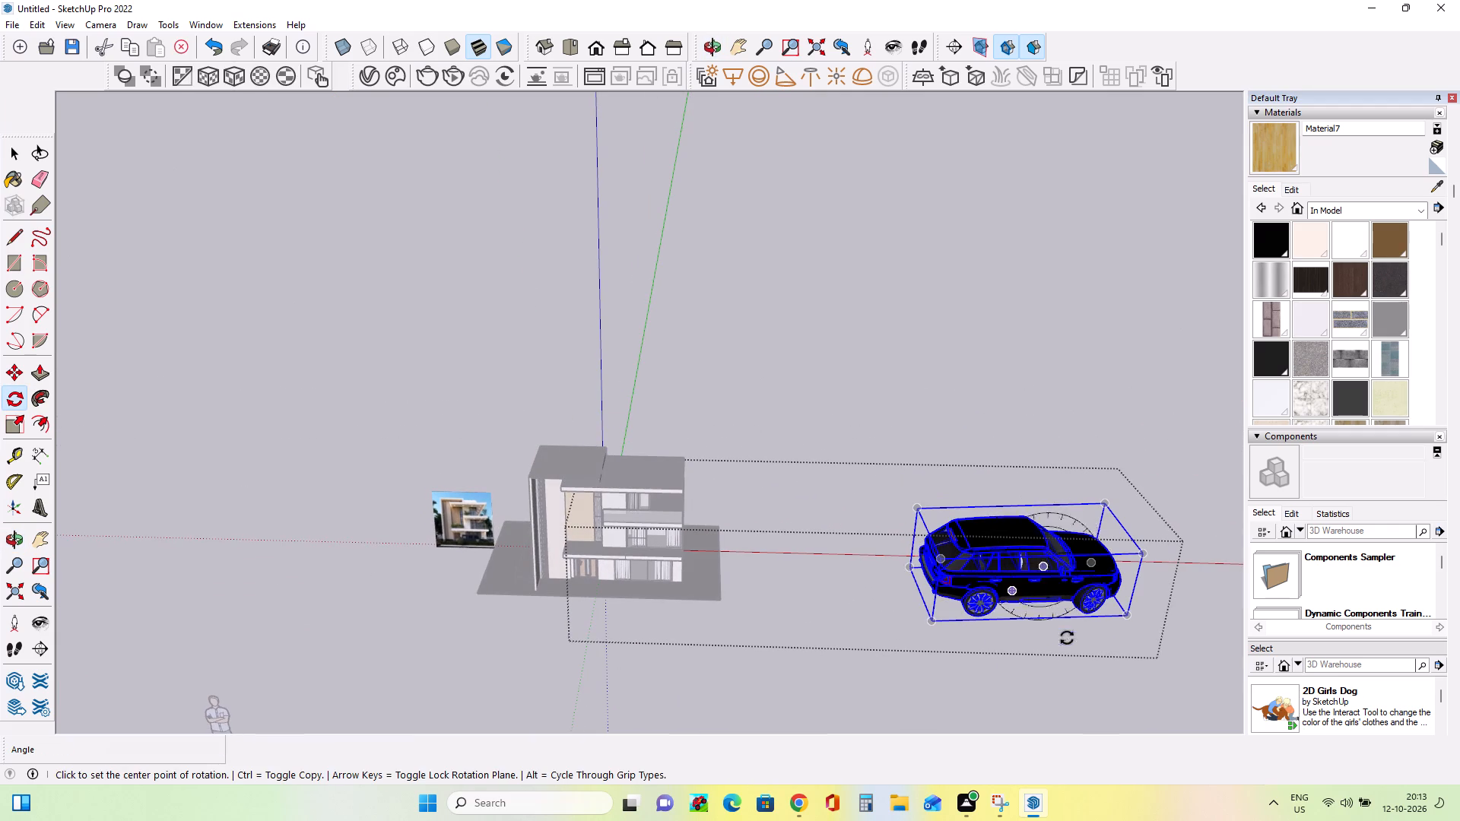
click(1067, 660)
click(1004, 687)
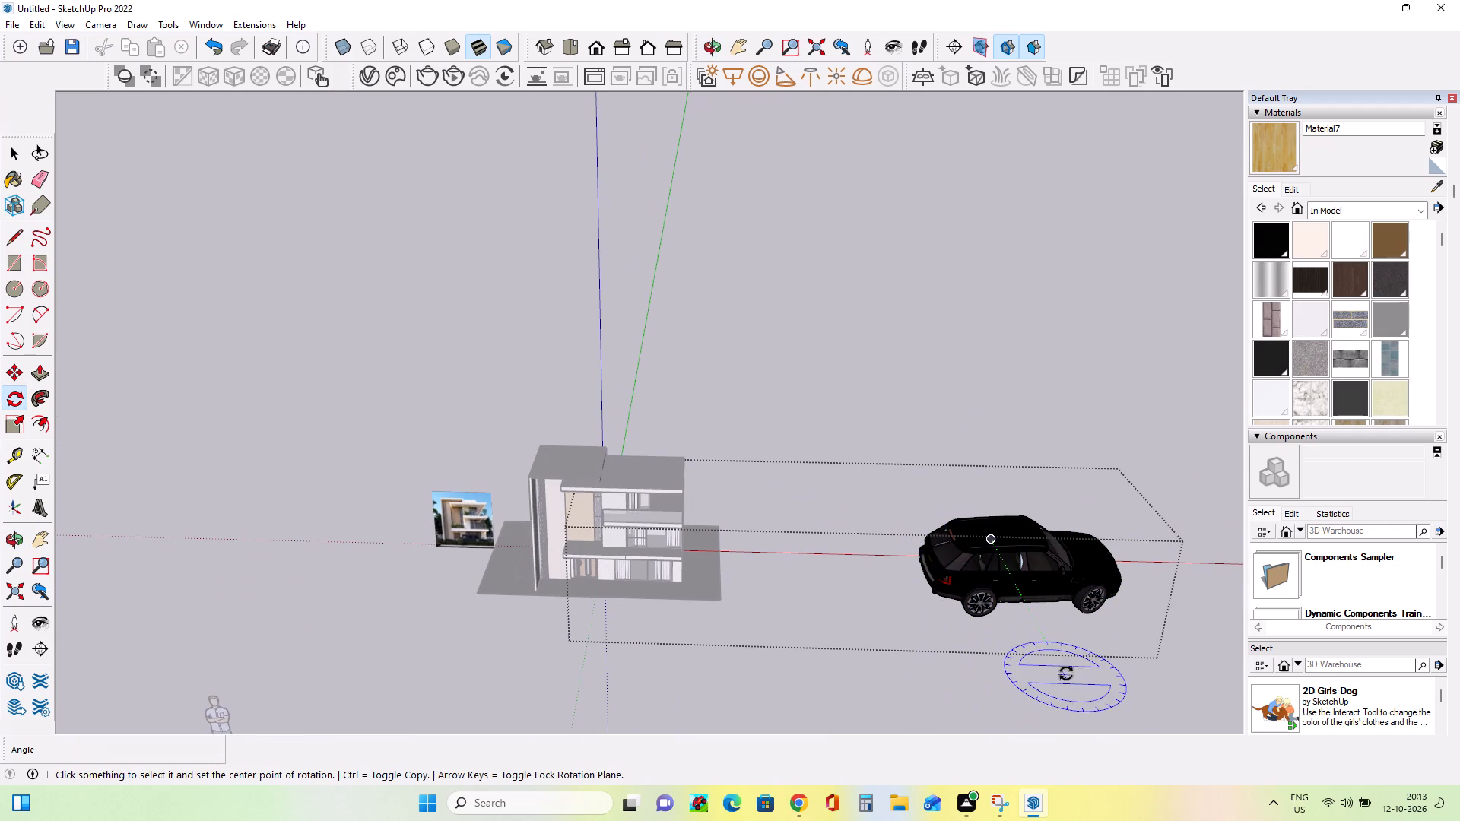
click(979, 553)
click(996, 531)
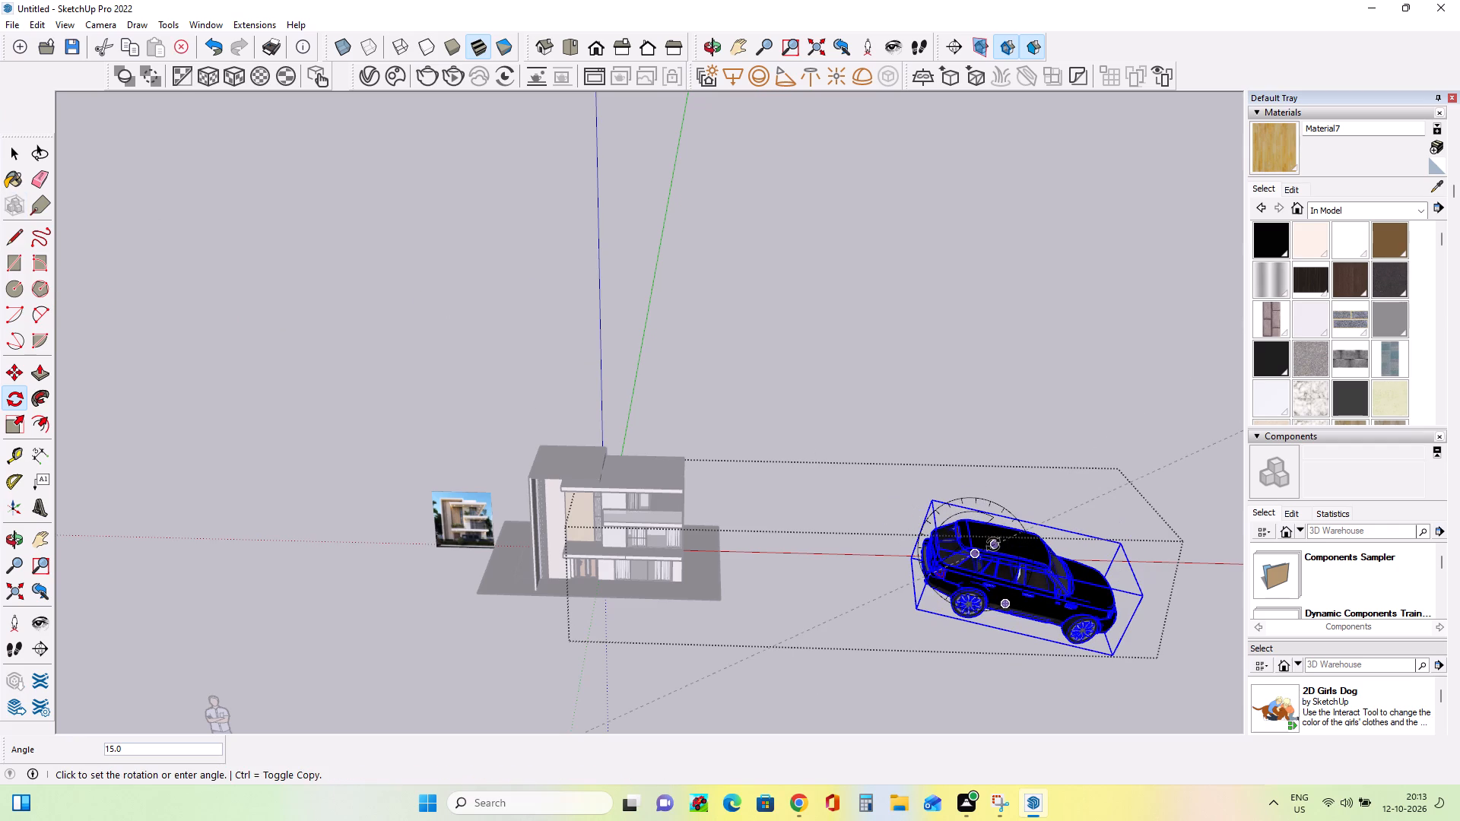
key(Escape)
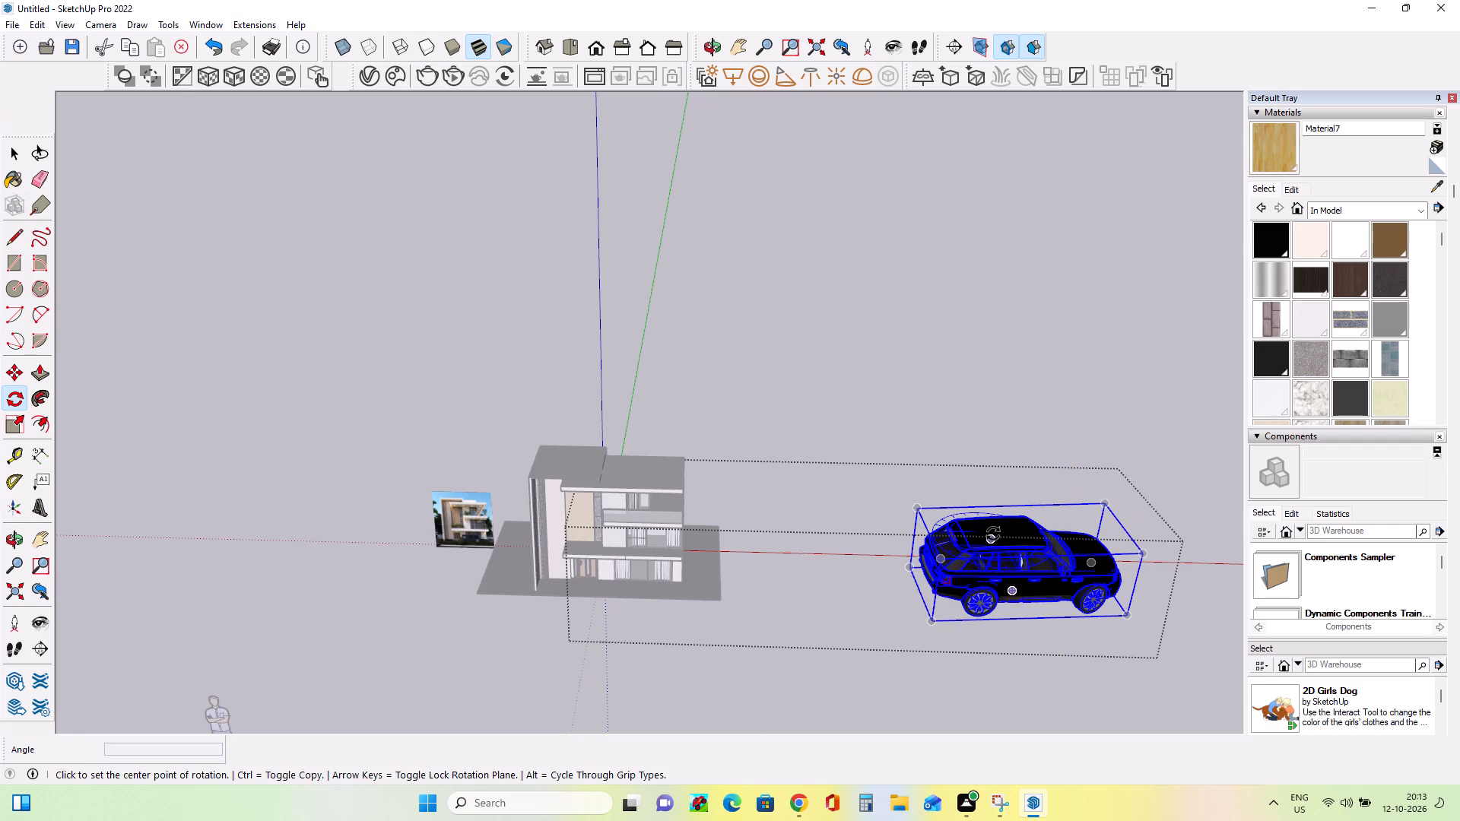
Rotate the car horizontally about a point on its roof to adjust its heading.
click(994, 533)
click(970, 535)
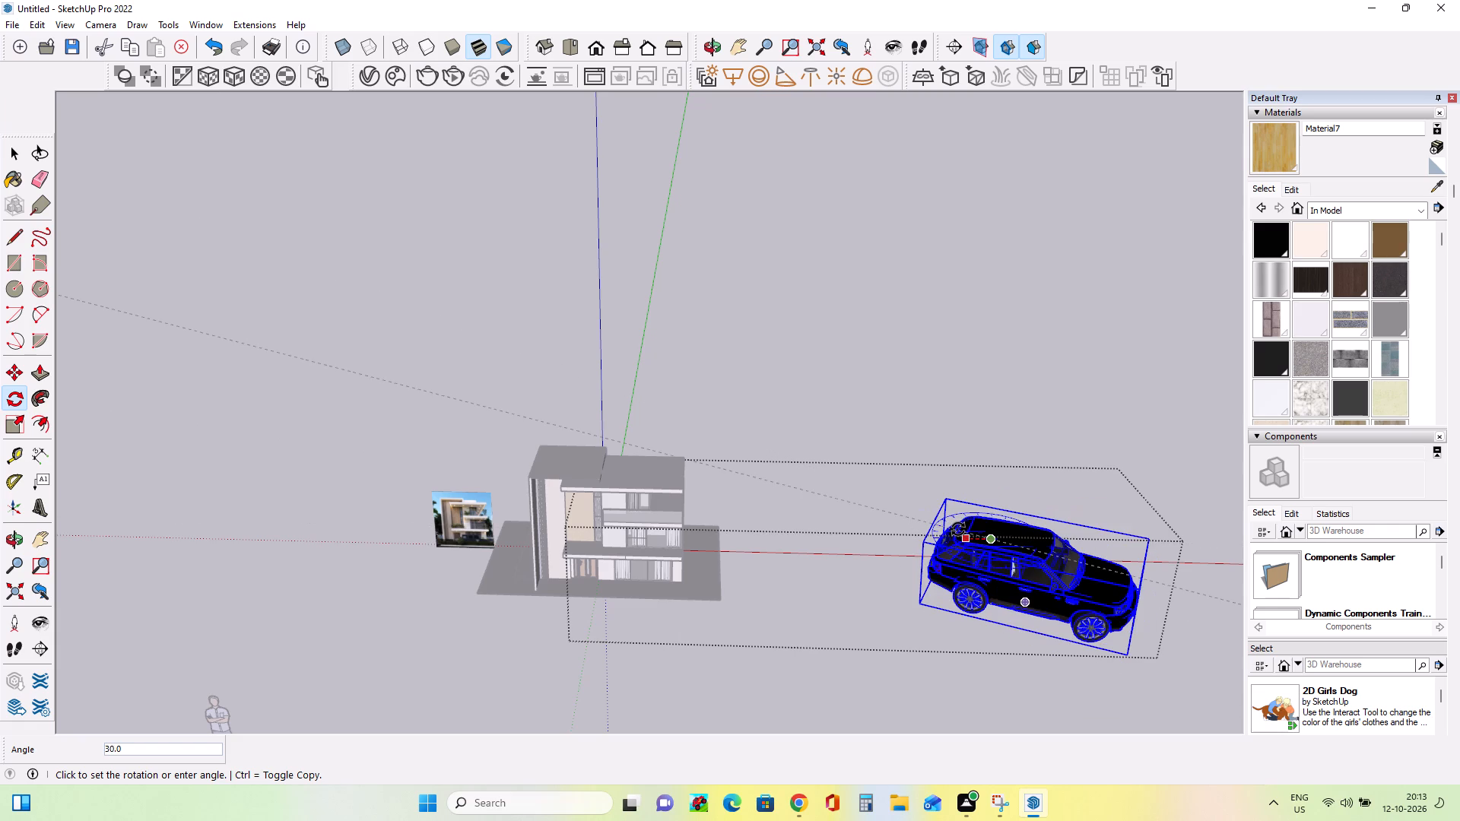
click(958, 532)
Scale the car down uniformly to a factor of about 0.33 so it suits the house's size.
middle_drag(959, 640, 995, 664)
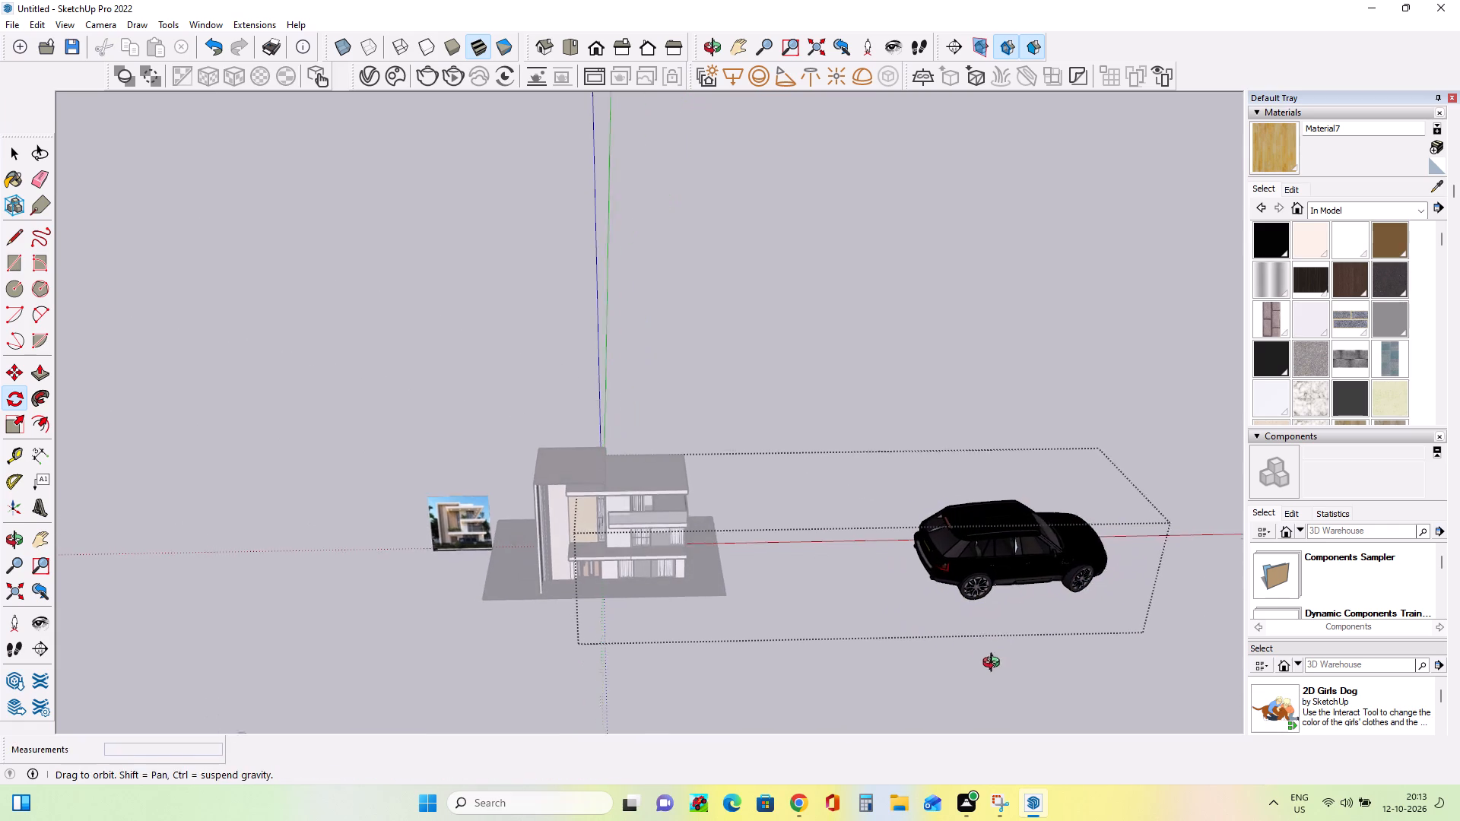
middle_drag(995, 664, 997, 666)
click(19, 426)
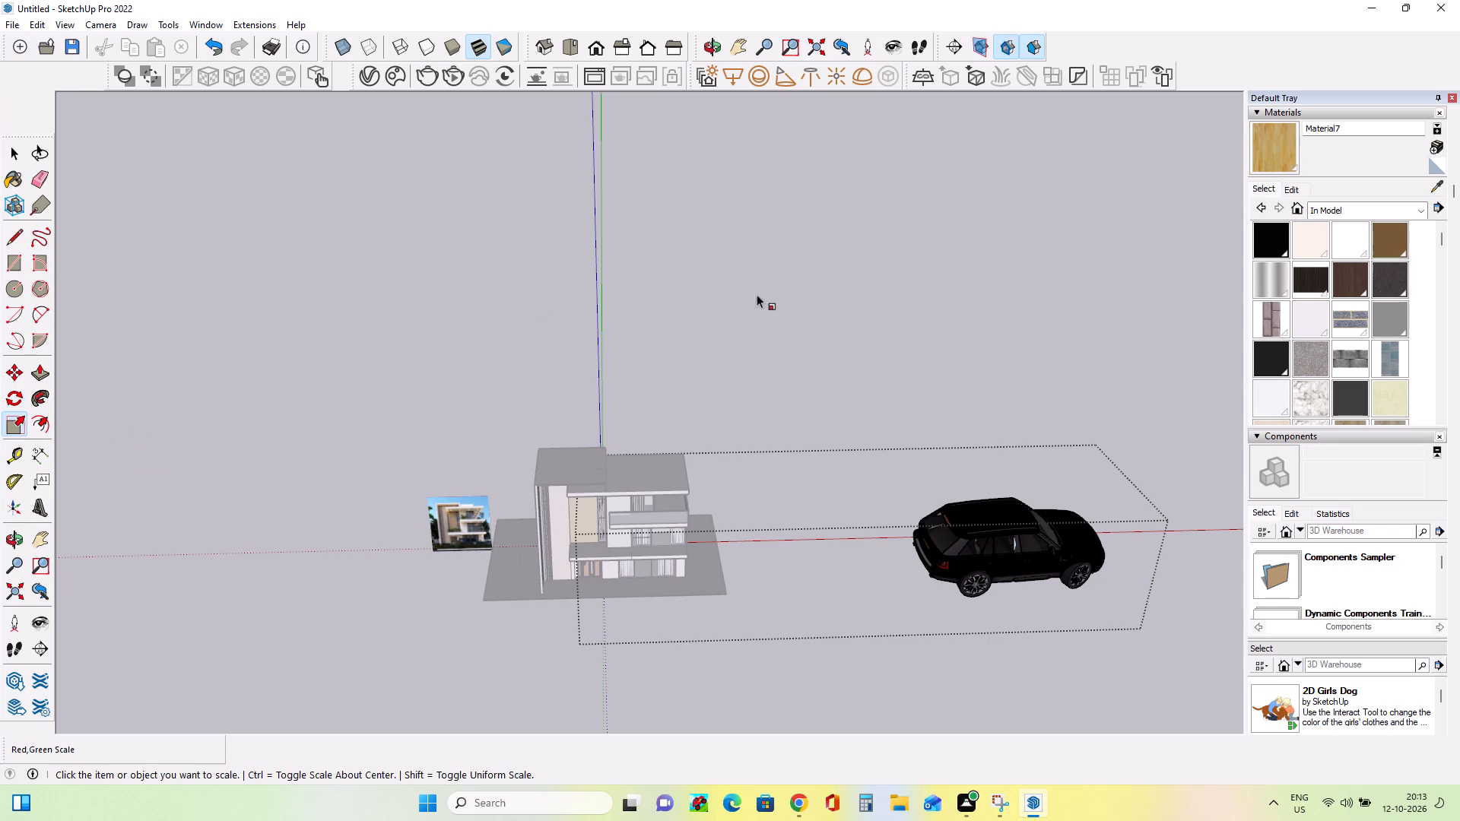
click(989, 533)
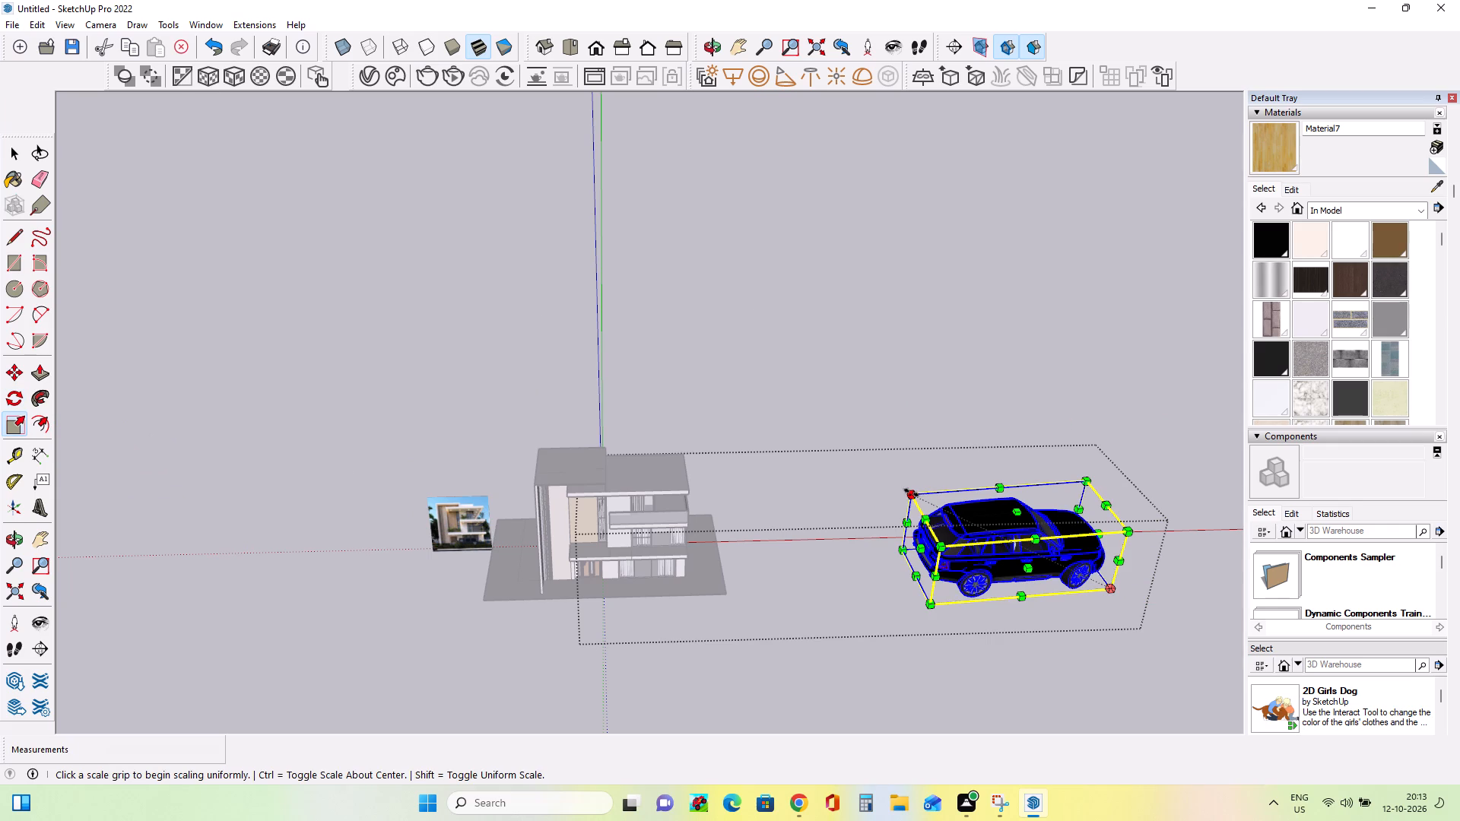
click(911, 493)
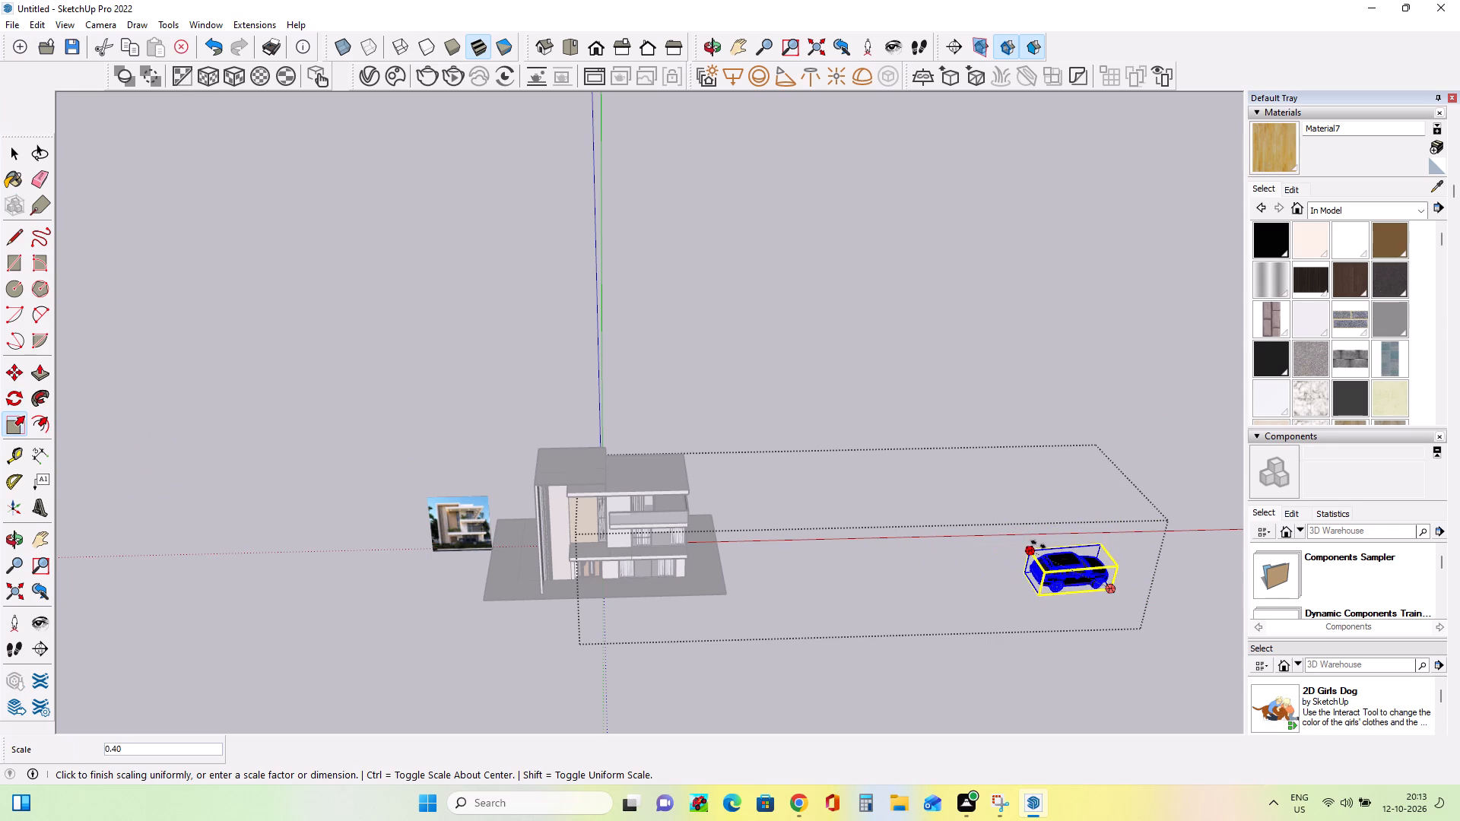
click(1047, 550)
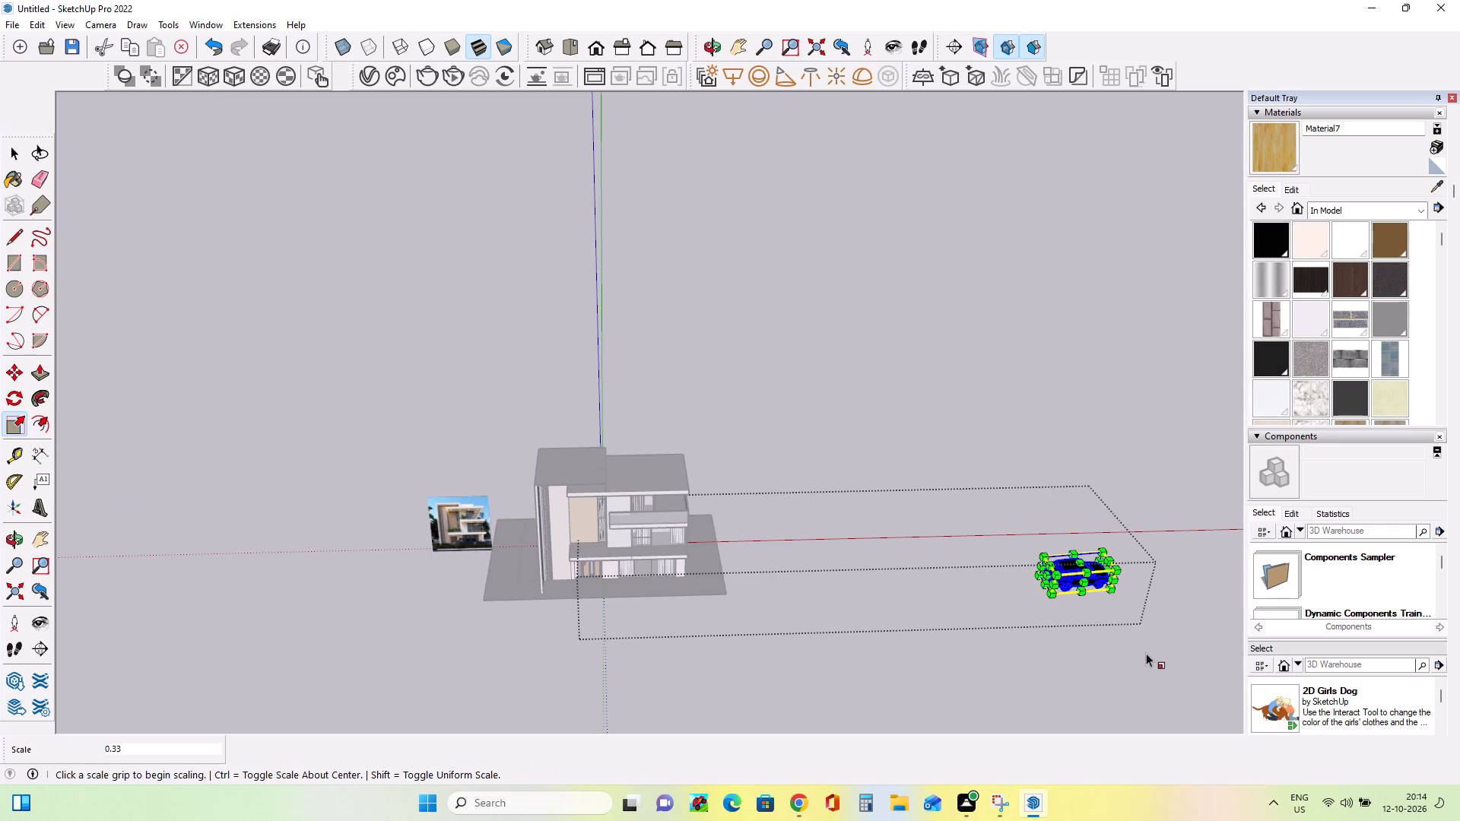
Rotate the scaled-down car horizontally by about 7.4° to bring it in line with the red axis.
scroll(1077, 617, up, 11)
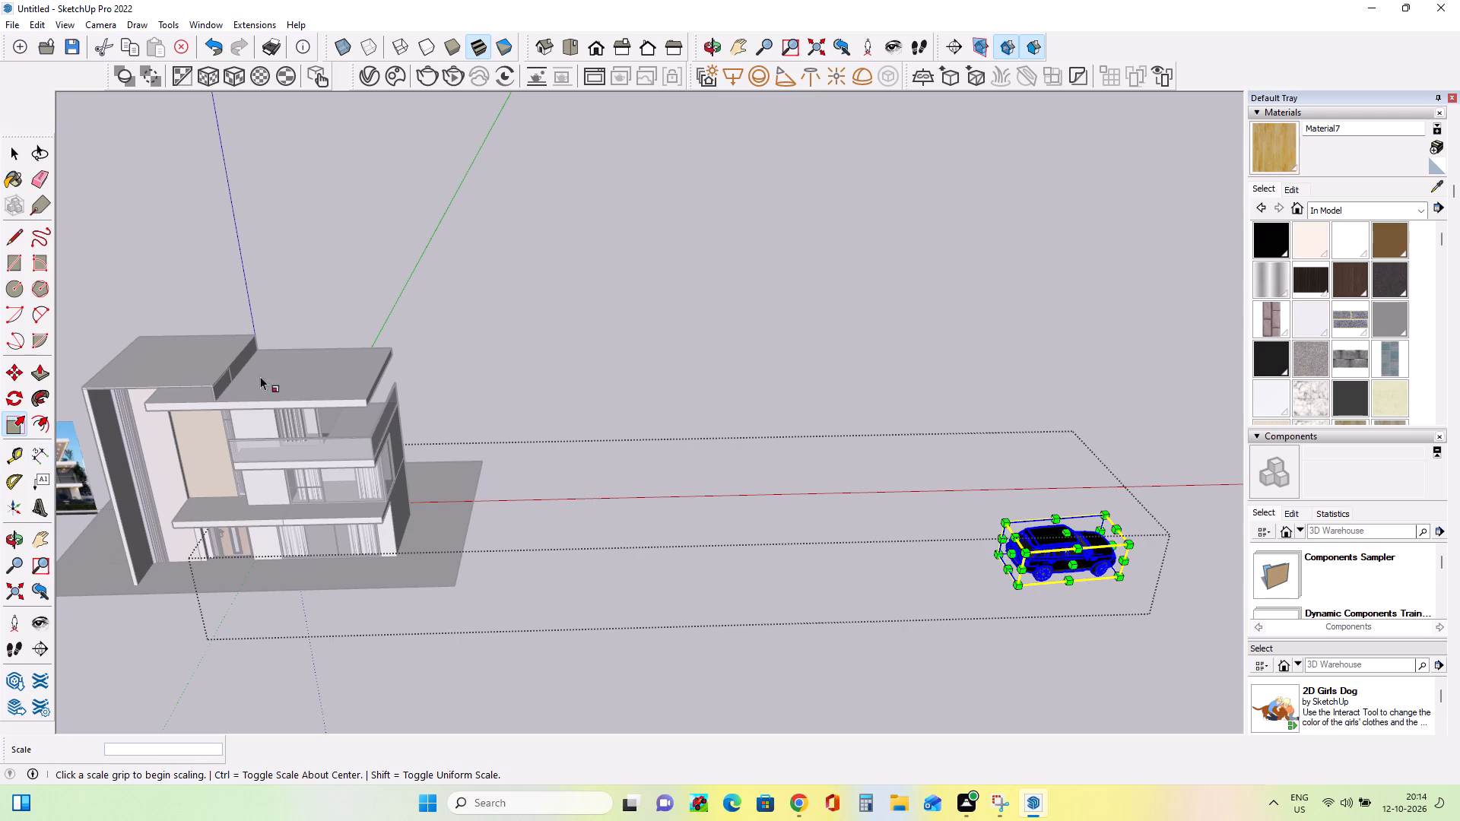
click(14, 390)
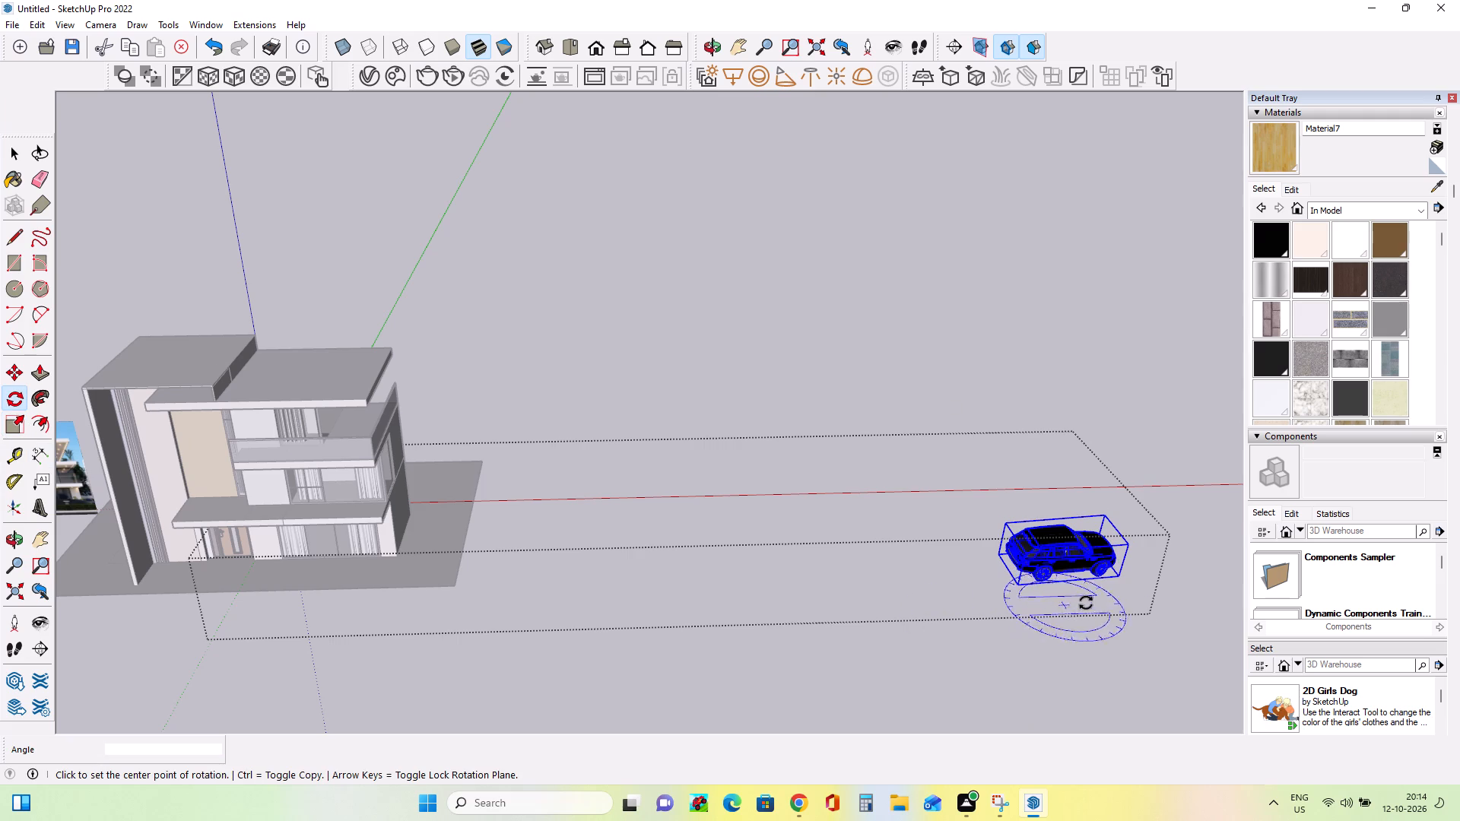
click(1089, 602)
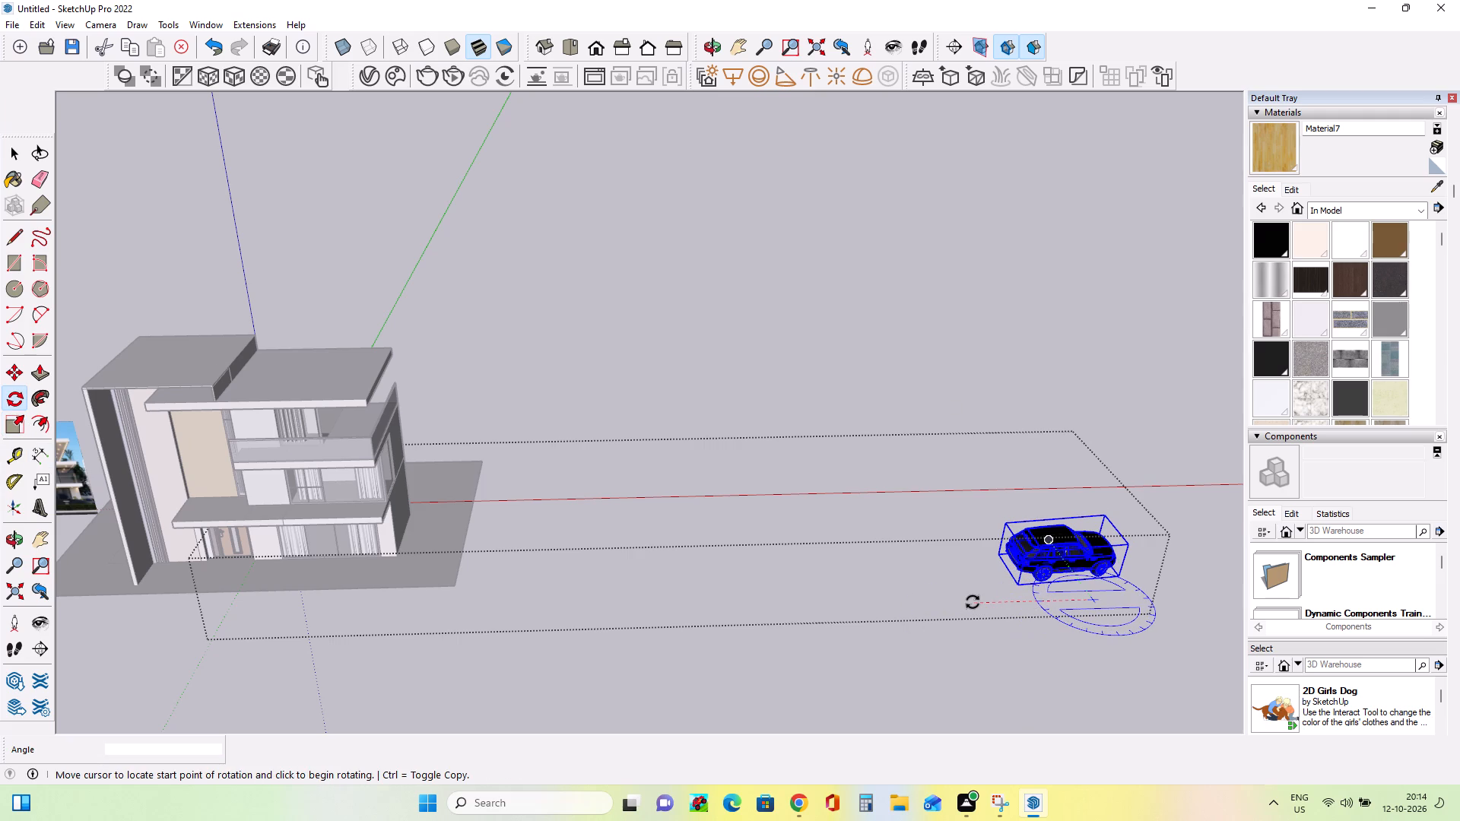
click(973, 602)
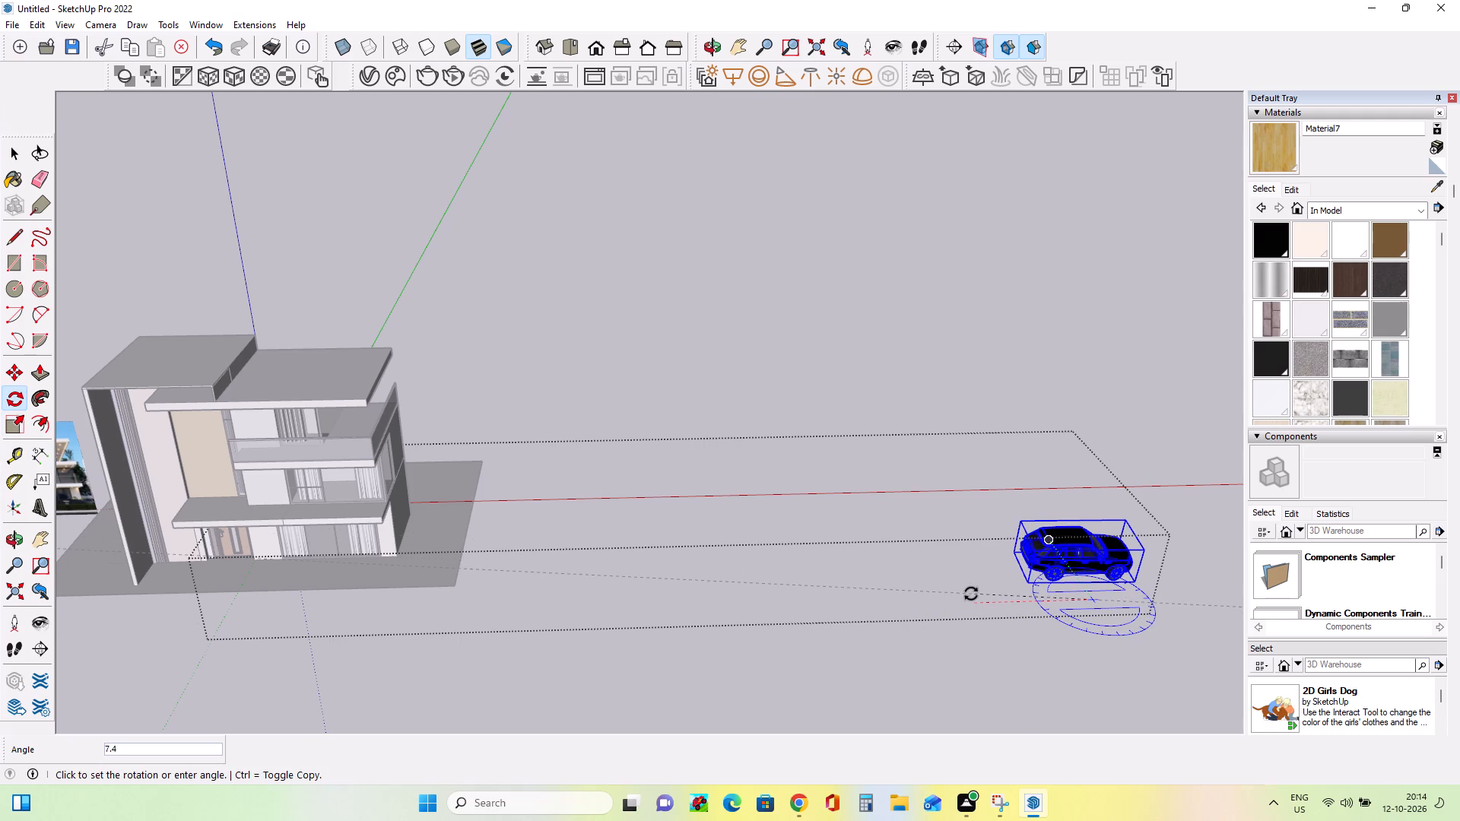
click(971, 594)
middle_drag(1068, 664, 1125, 686)
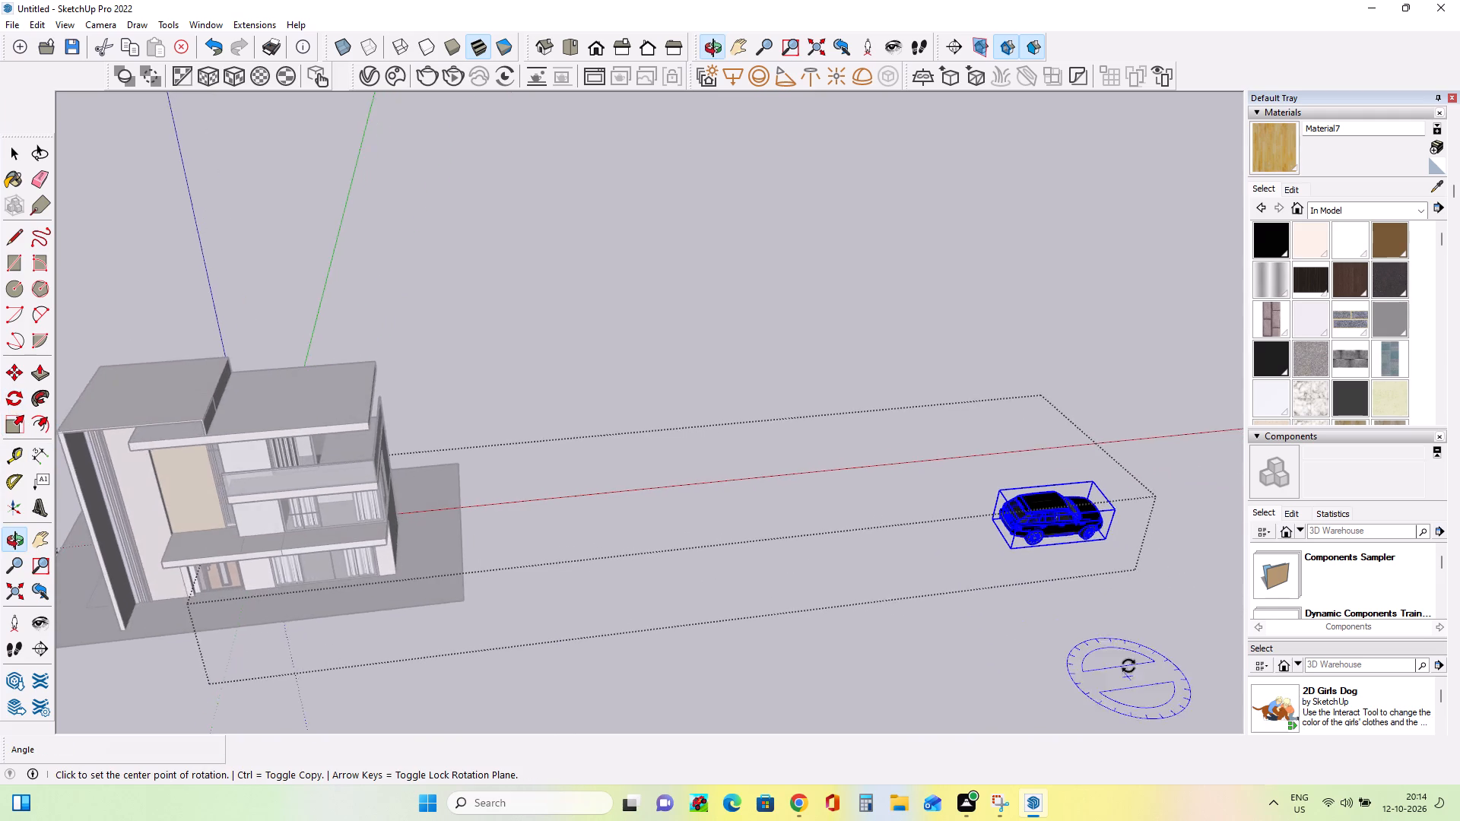
Move the car about 42' along the red axis so it stands in front of the house's ground floor.
scroll(1128, 651, down, 4)
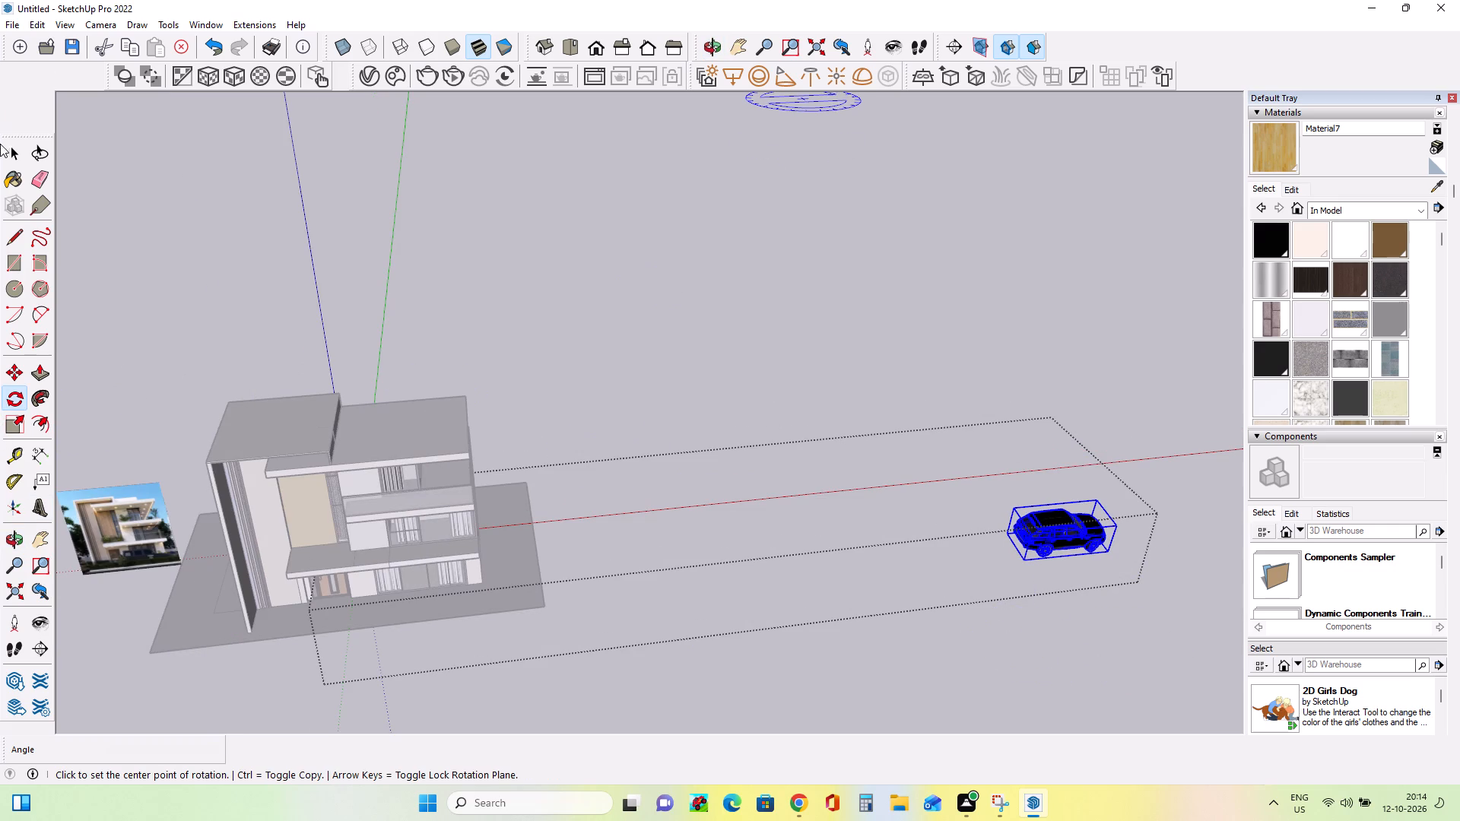
click(18, 147)
double_click(551, 233)
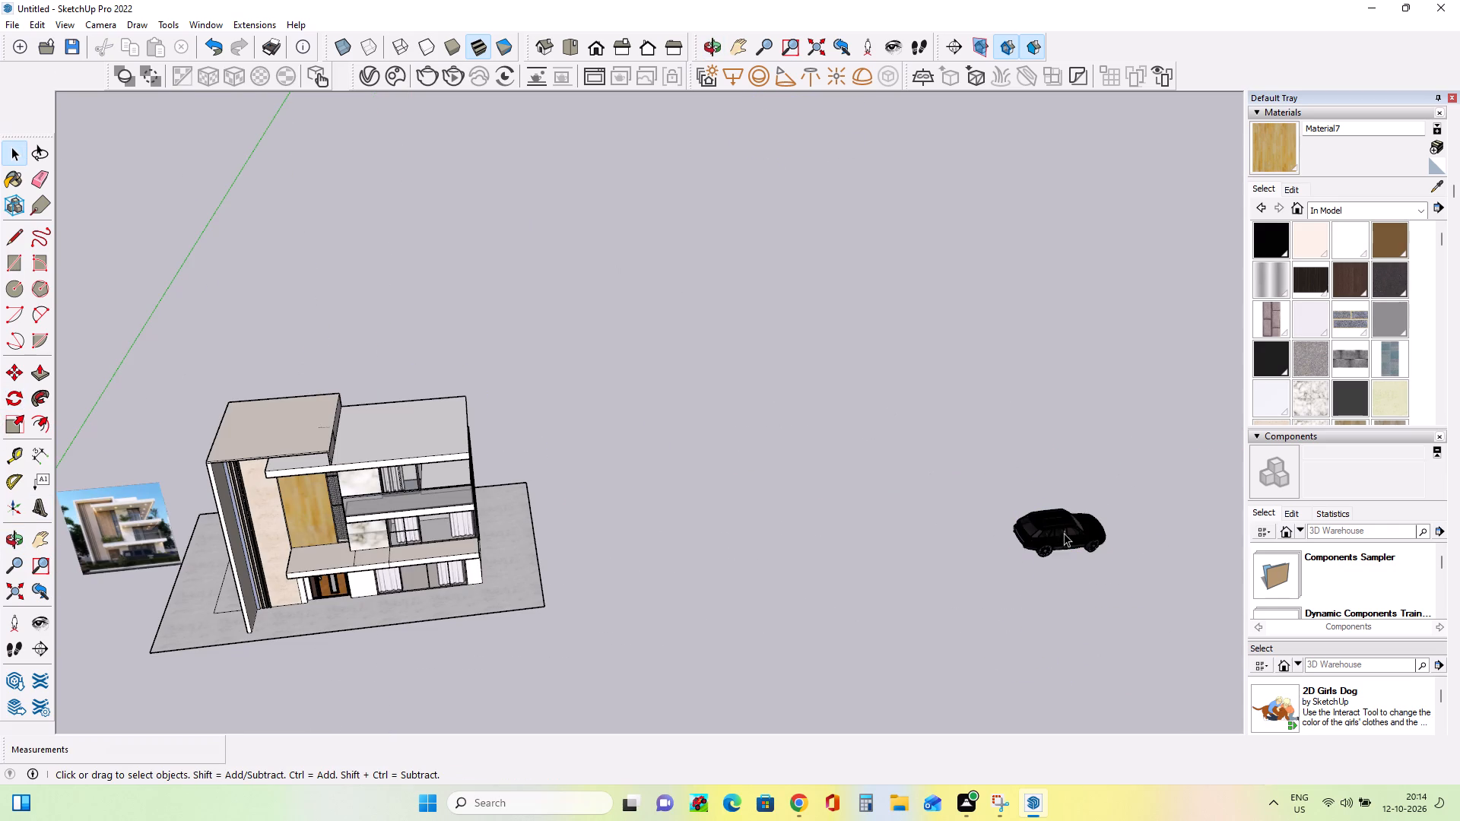
click(1064, 533)
click(17, 386)
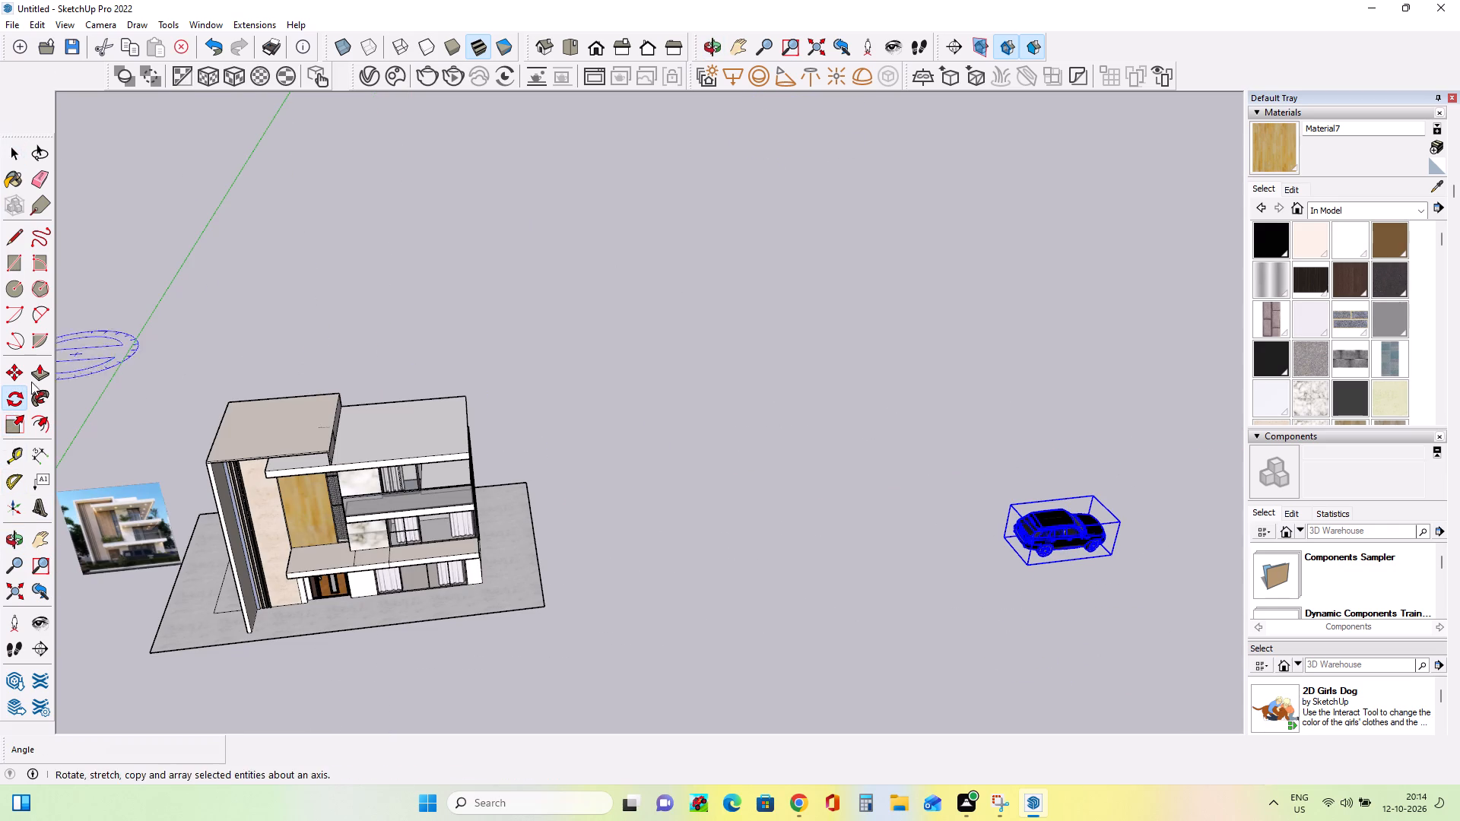
click(14, 373)
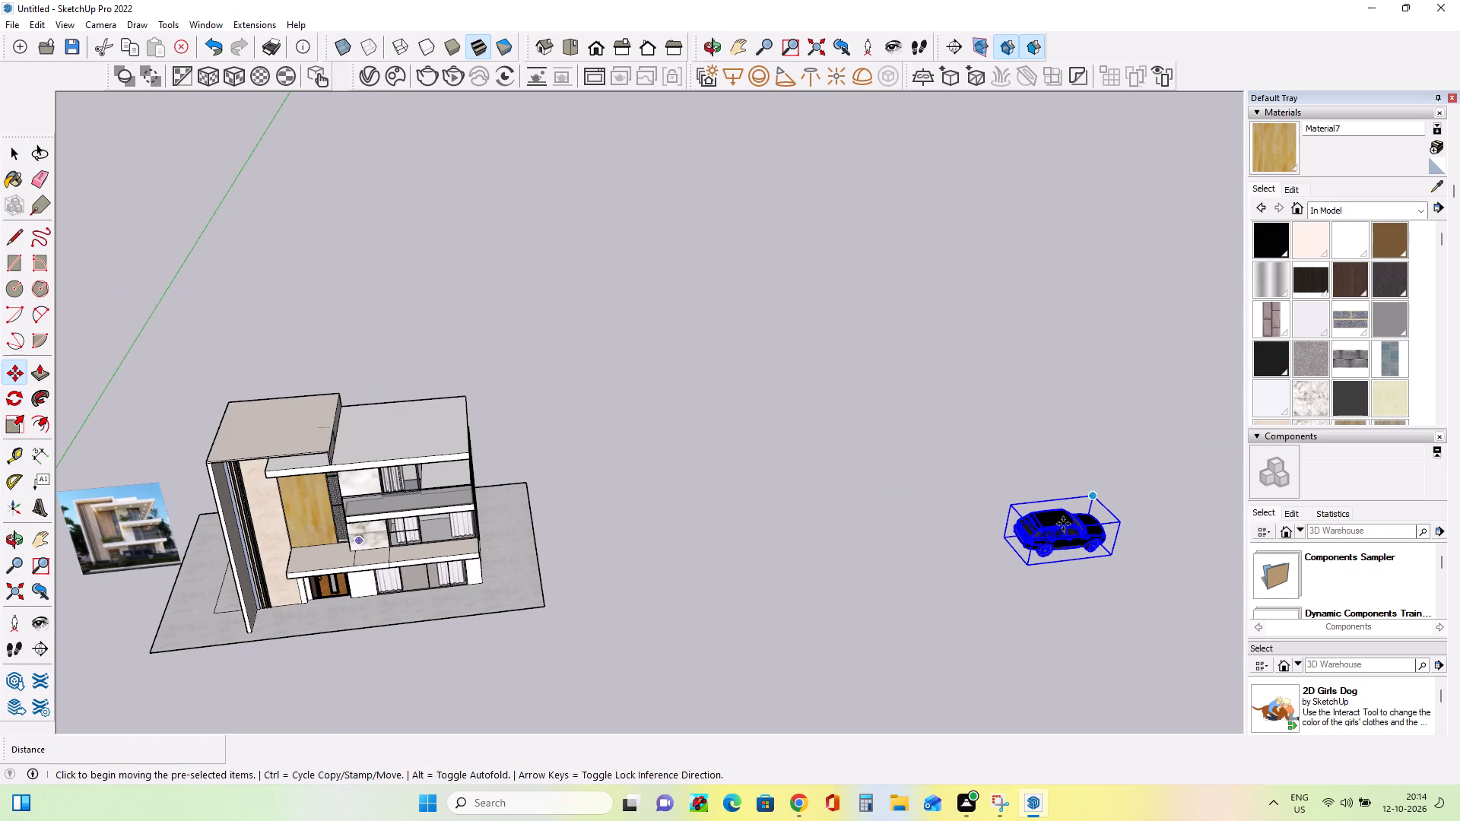
click(1031, 566)
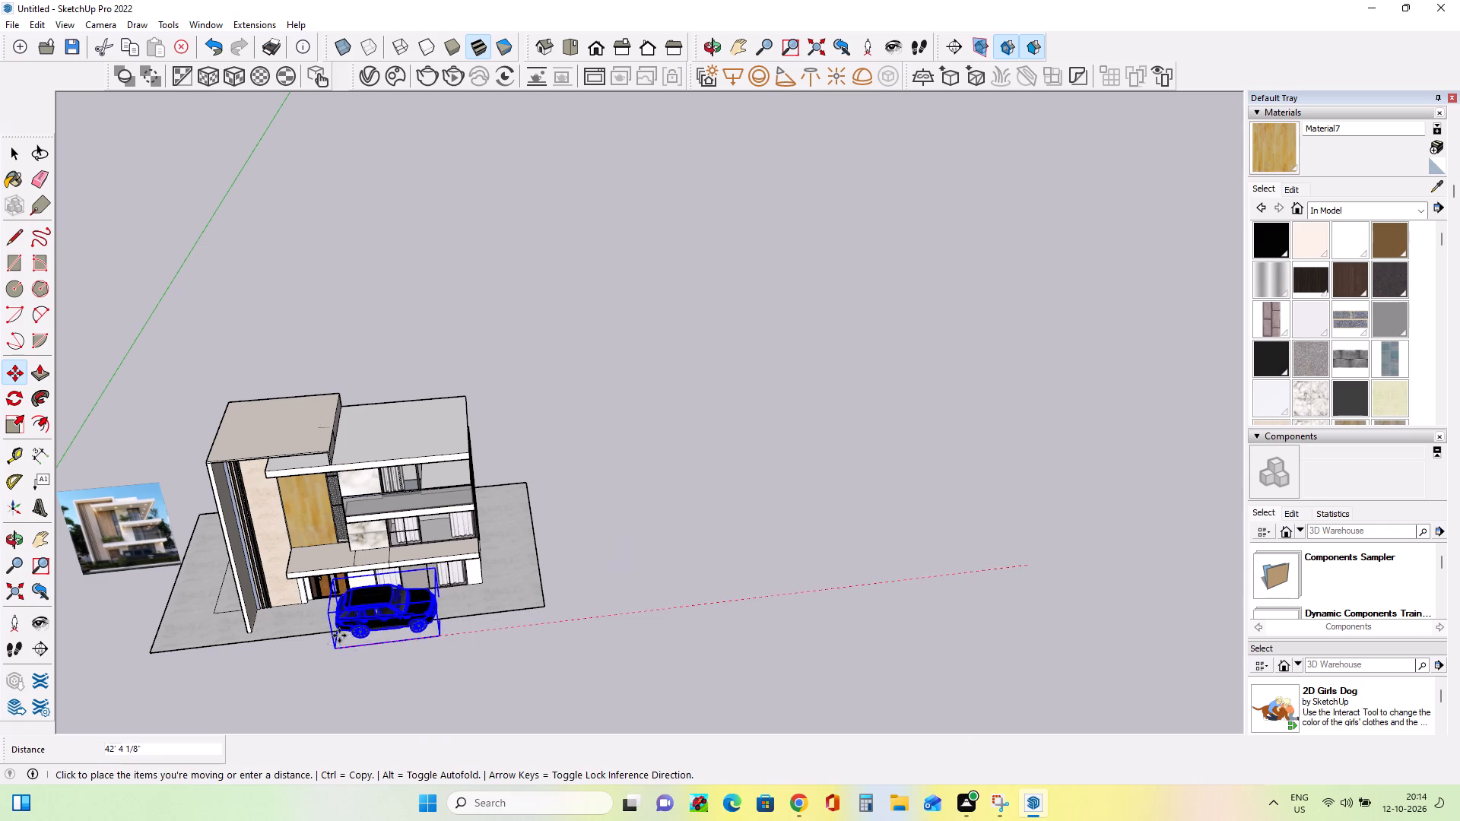
click(350, 631)
Scale the car down uniformly to a factor of about 0.78 to fit the ground-floor frontage.
middle_drag(436, 600, 702, 410)
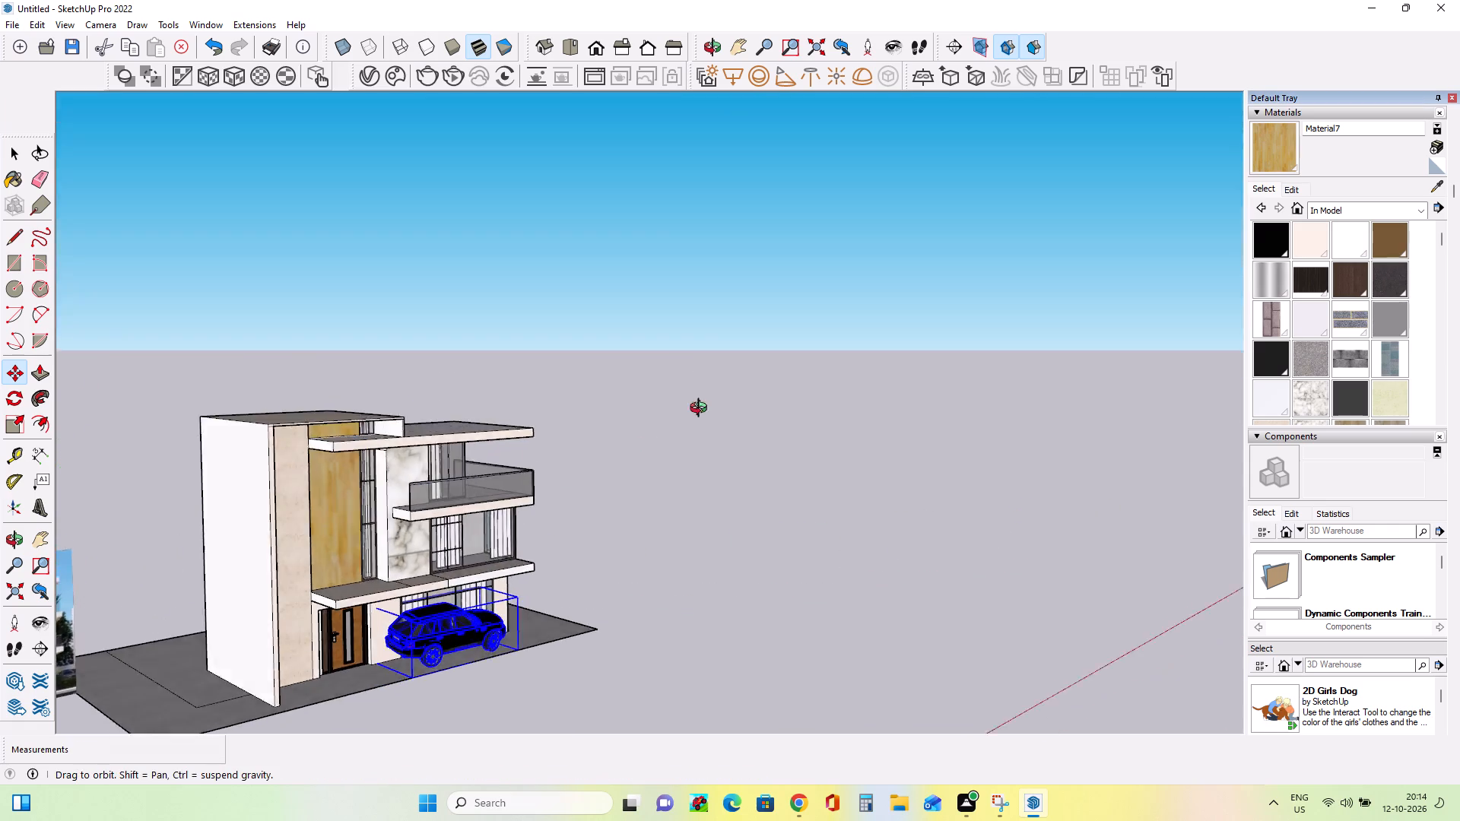
middle_drag(702, 410, 708, 405)
scroll(459, 655, up, 7)
middle_drag(514, 642, 415, 677)
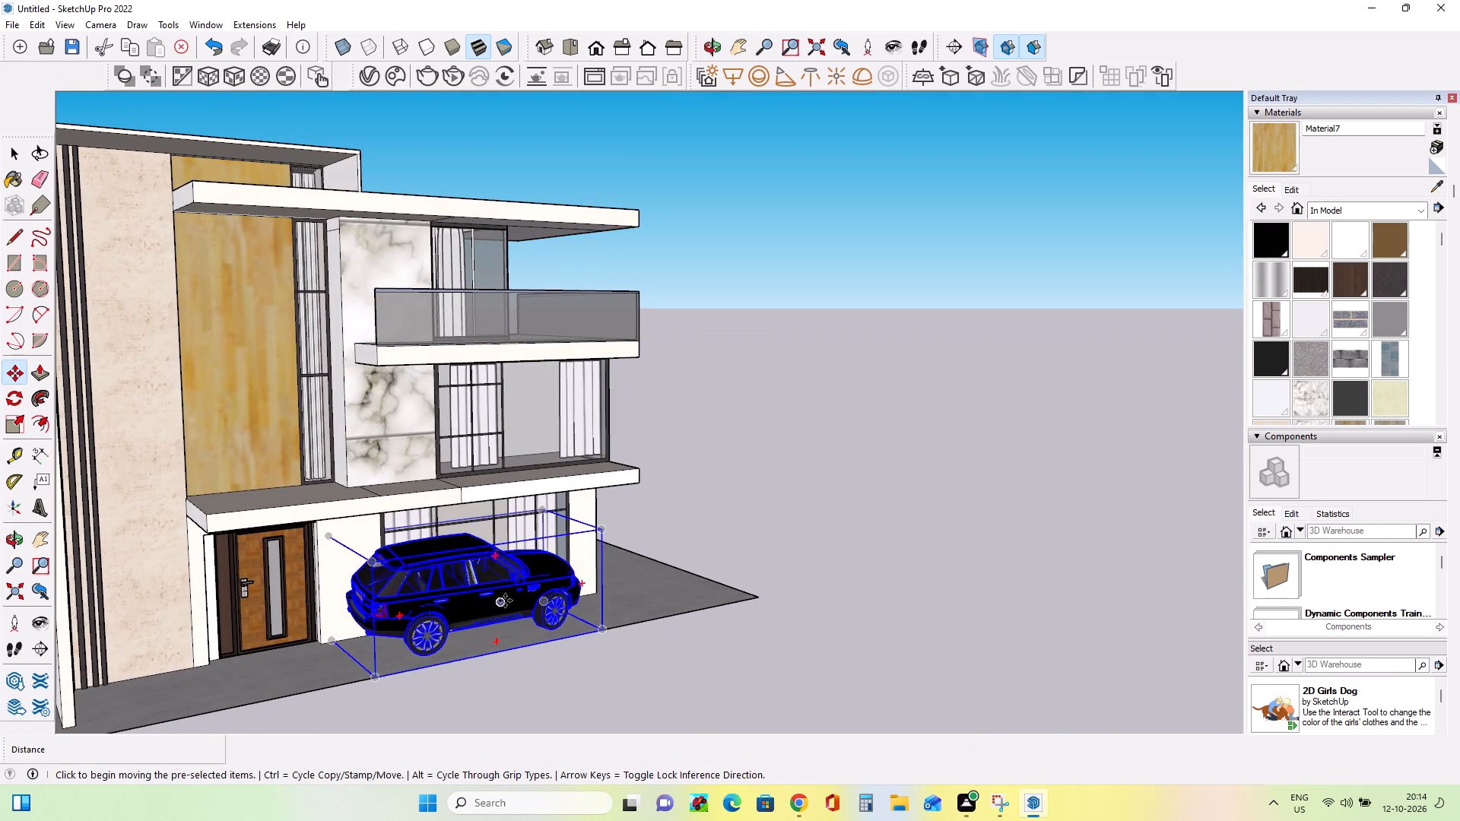
click(11, 420)
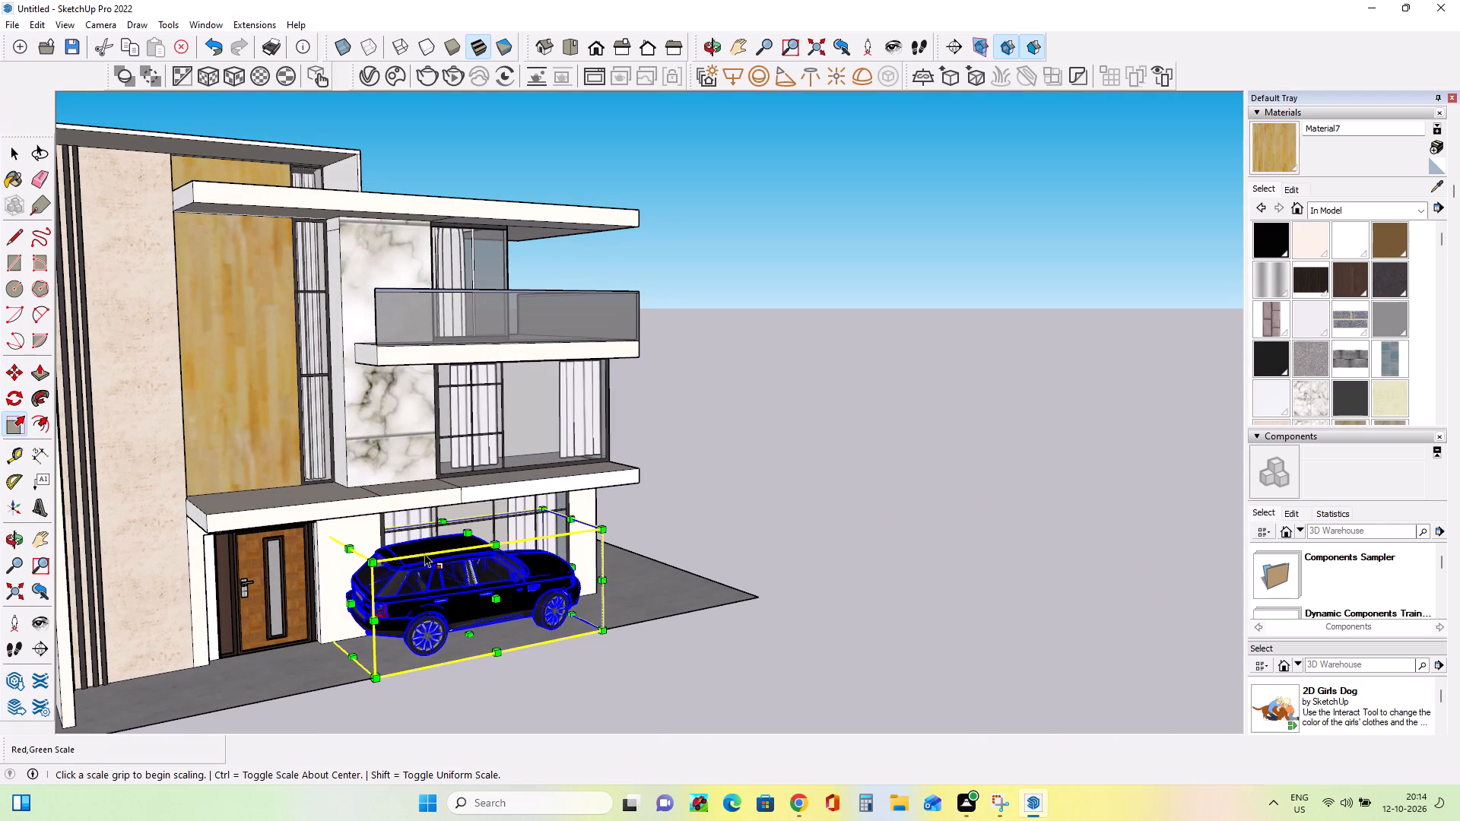
click(608, 528)
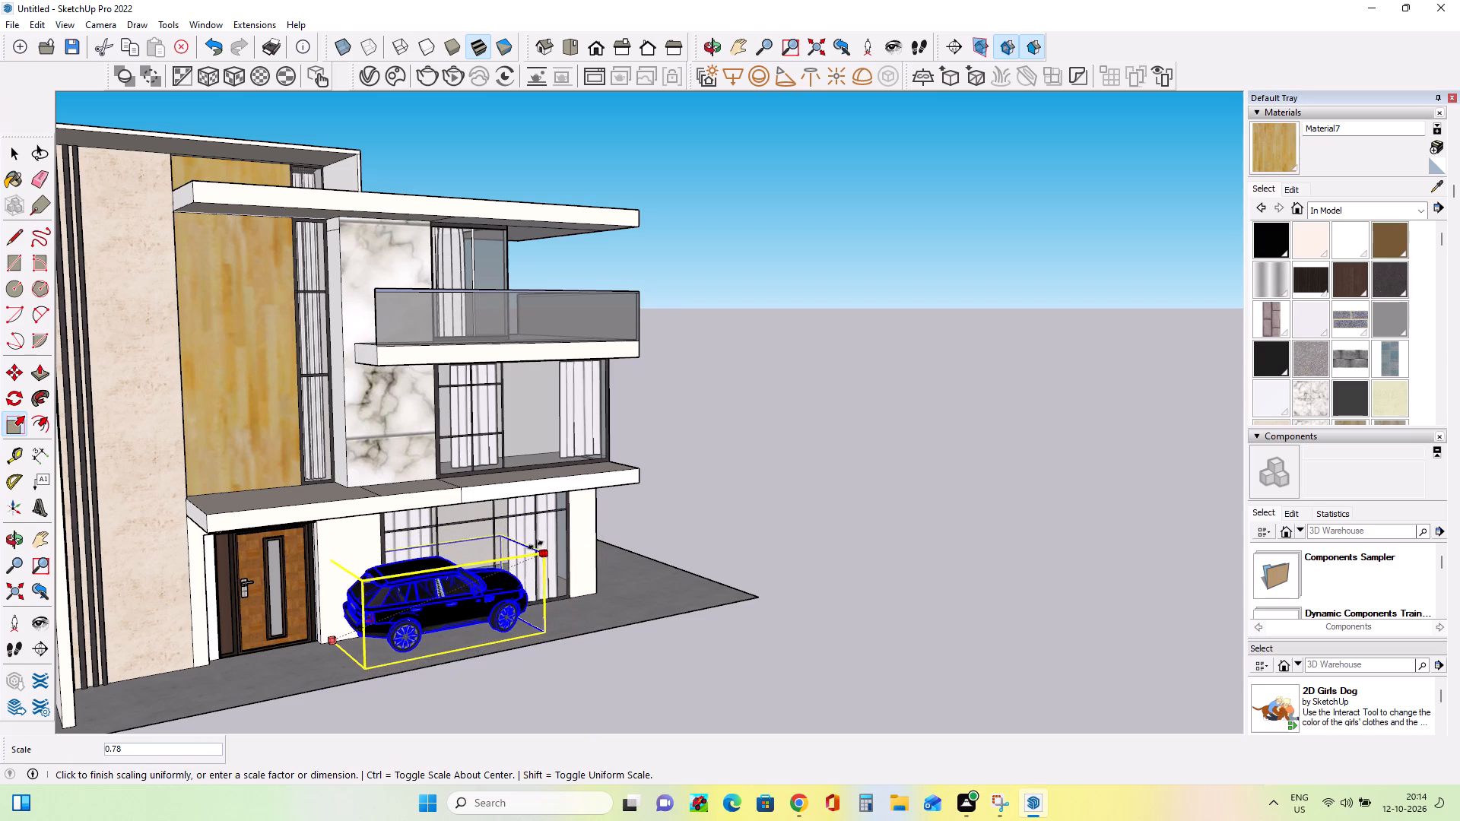
click(526, 548)
Move the car about 1' 8" away from the entrance door so it stands before the ground-floor curtained window.
middle_drag(622, 563, 435, 588)
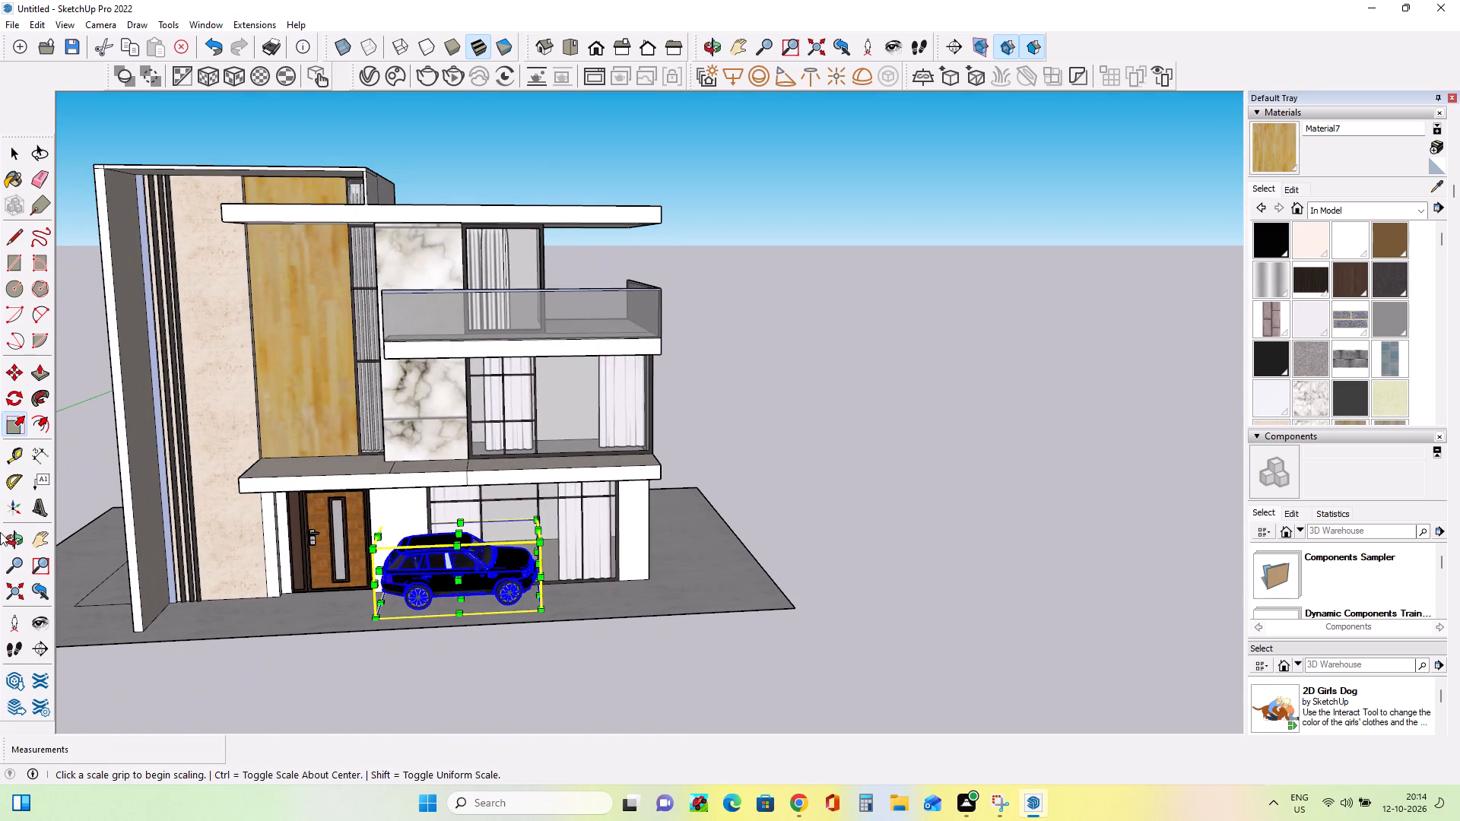
click(10, 377)
click(406, 609)
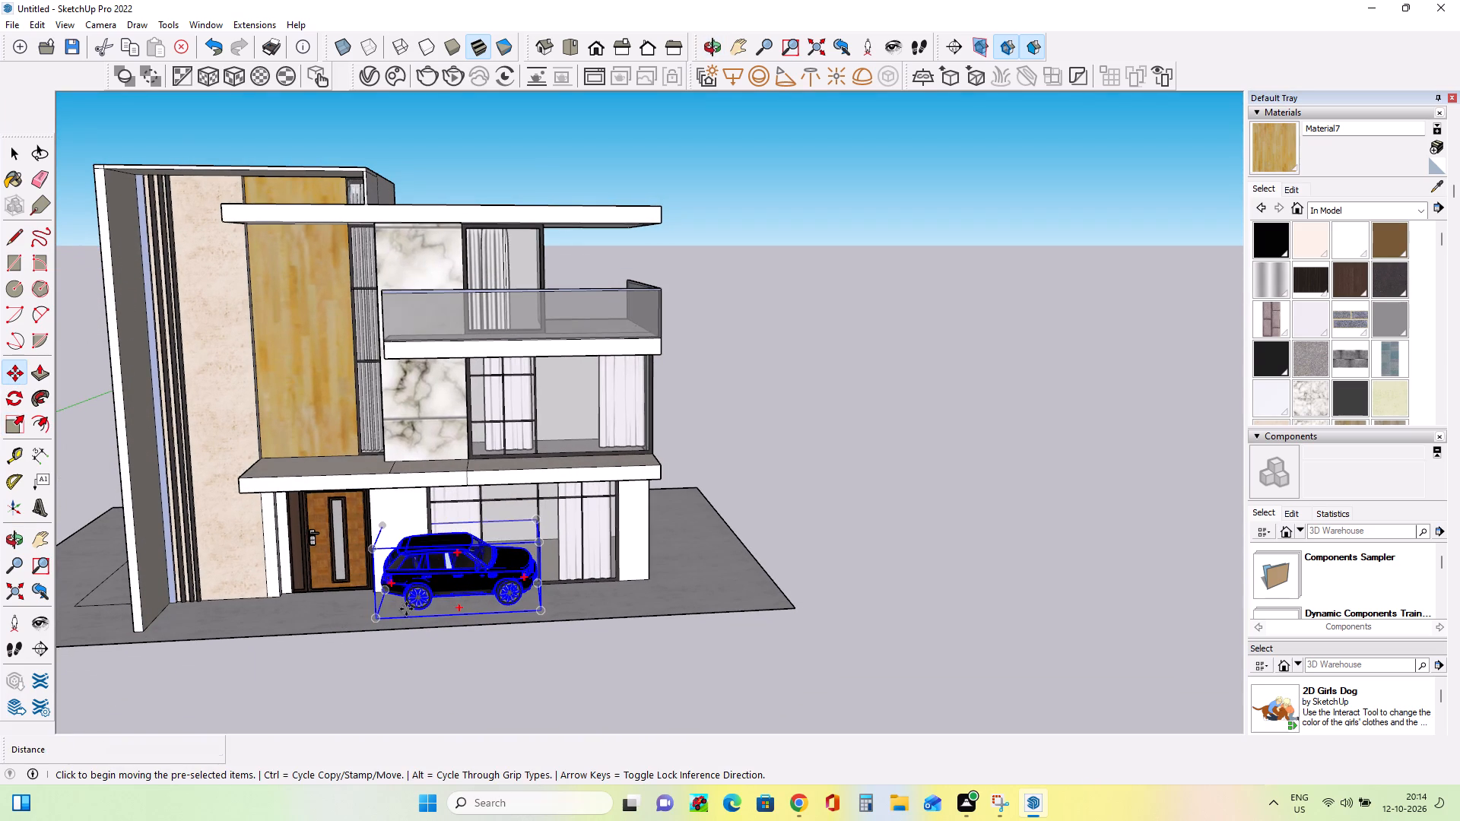
click(462, 617)
Compare the car's size and position in front of the house with the parked car in the reference image.
middle_drag(640, 586, 652, 547)
scroll(655, 544, down, 7)
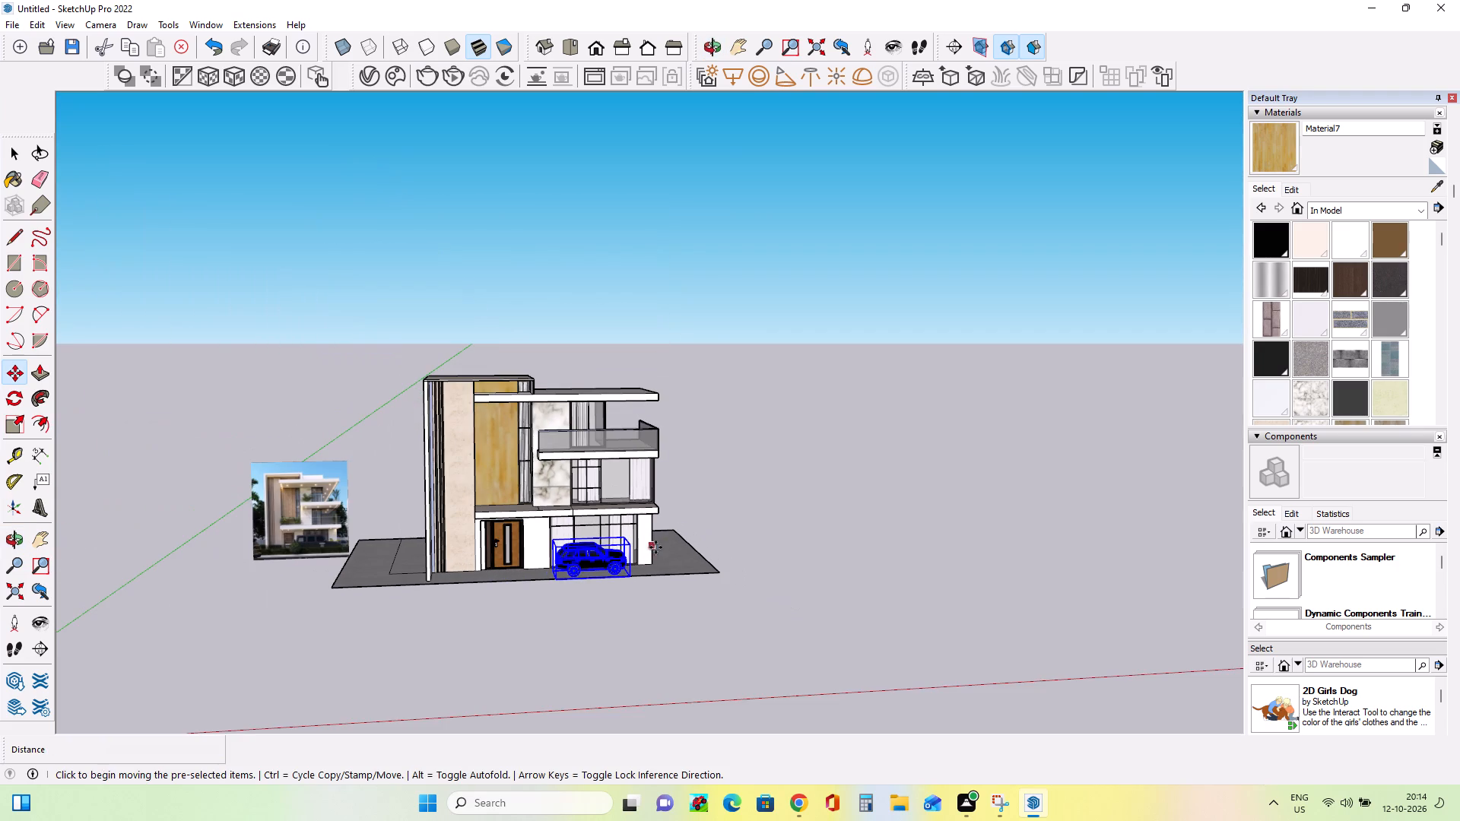
scroll(681, 586, up, 1)
scroll(243, 668, up, 4)
scroll(292, 544, up, 10)
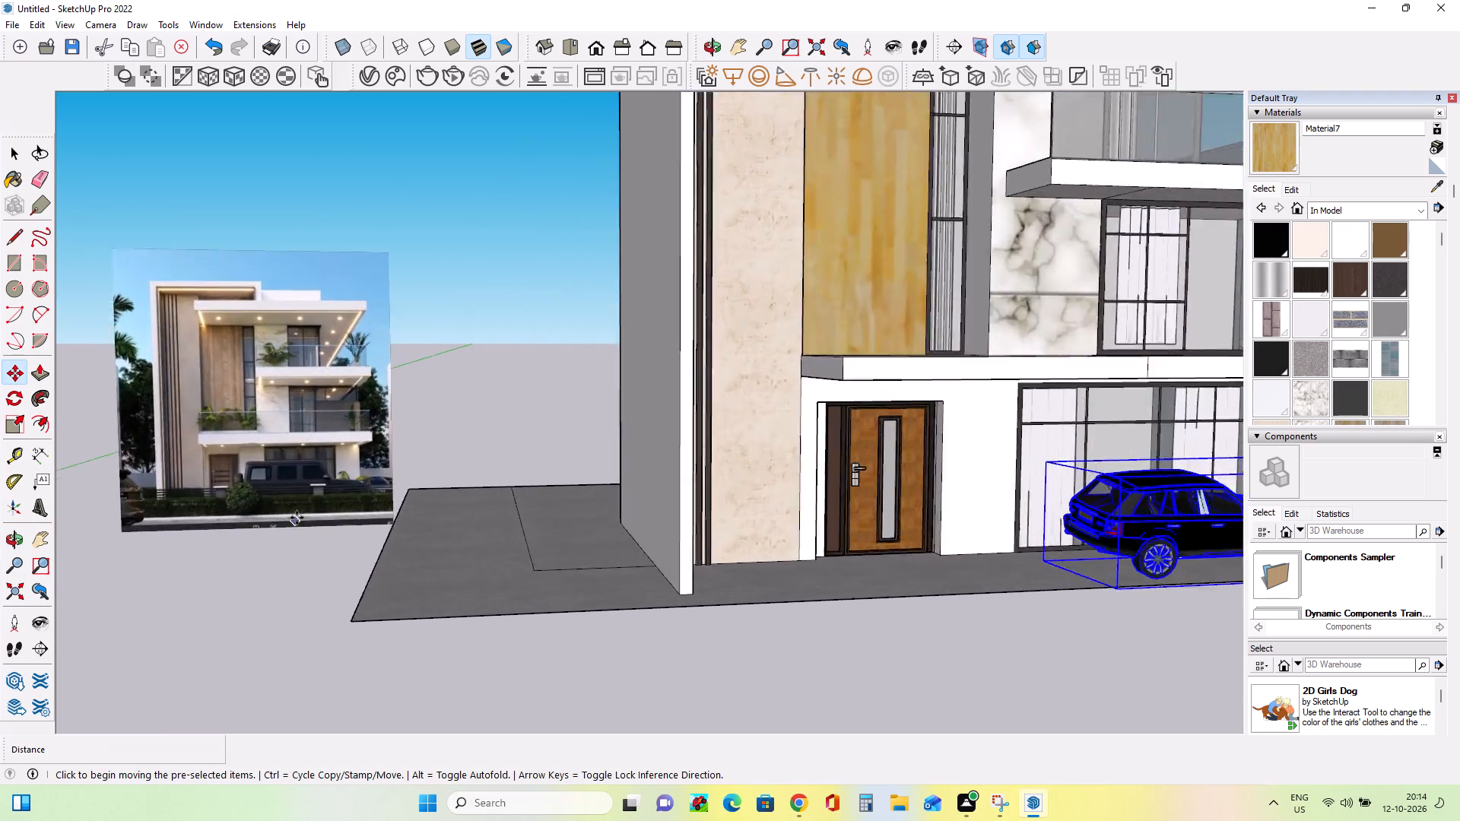
scroll(297, 518, up, 6)
scroll(300, 510, down, 12)
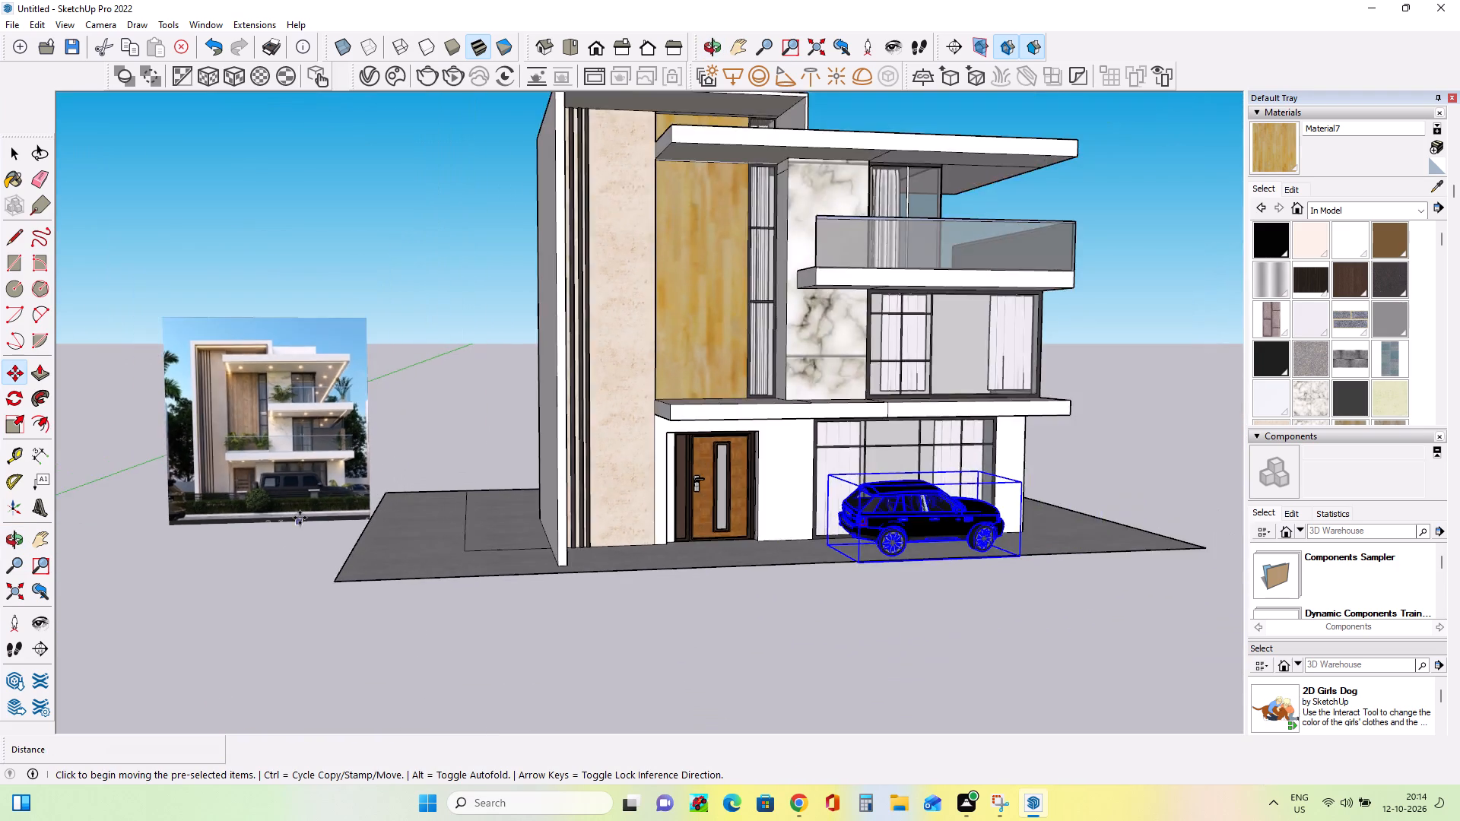
scroll(300, 518, down, 4)
middle_drag(598, 603, 592, 663)
scroll(338, 520, up, 1)
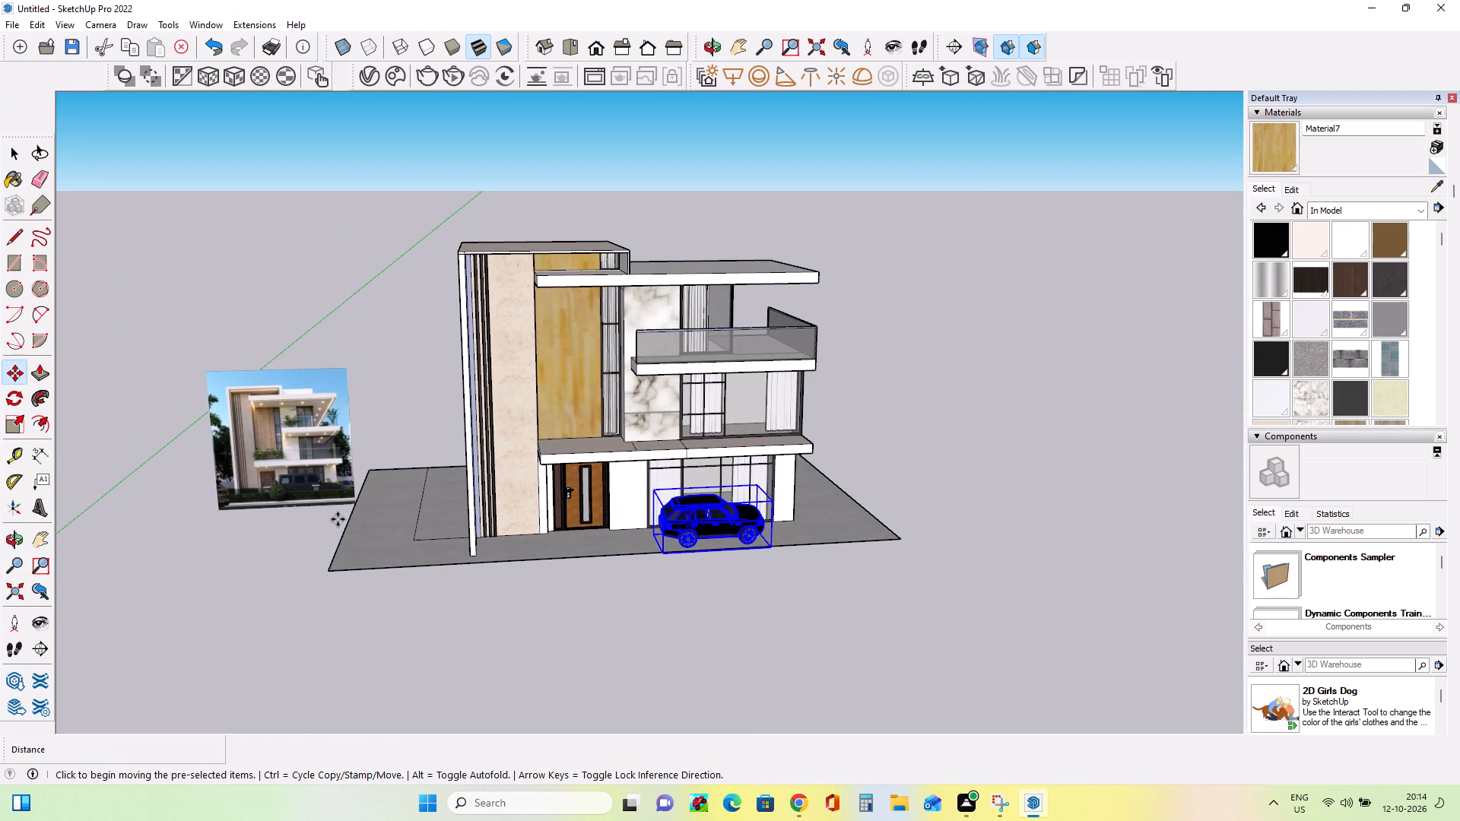
scroll(338, 519, up, 15)
scroll(333, 465, down, 3)
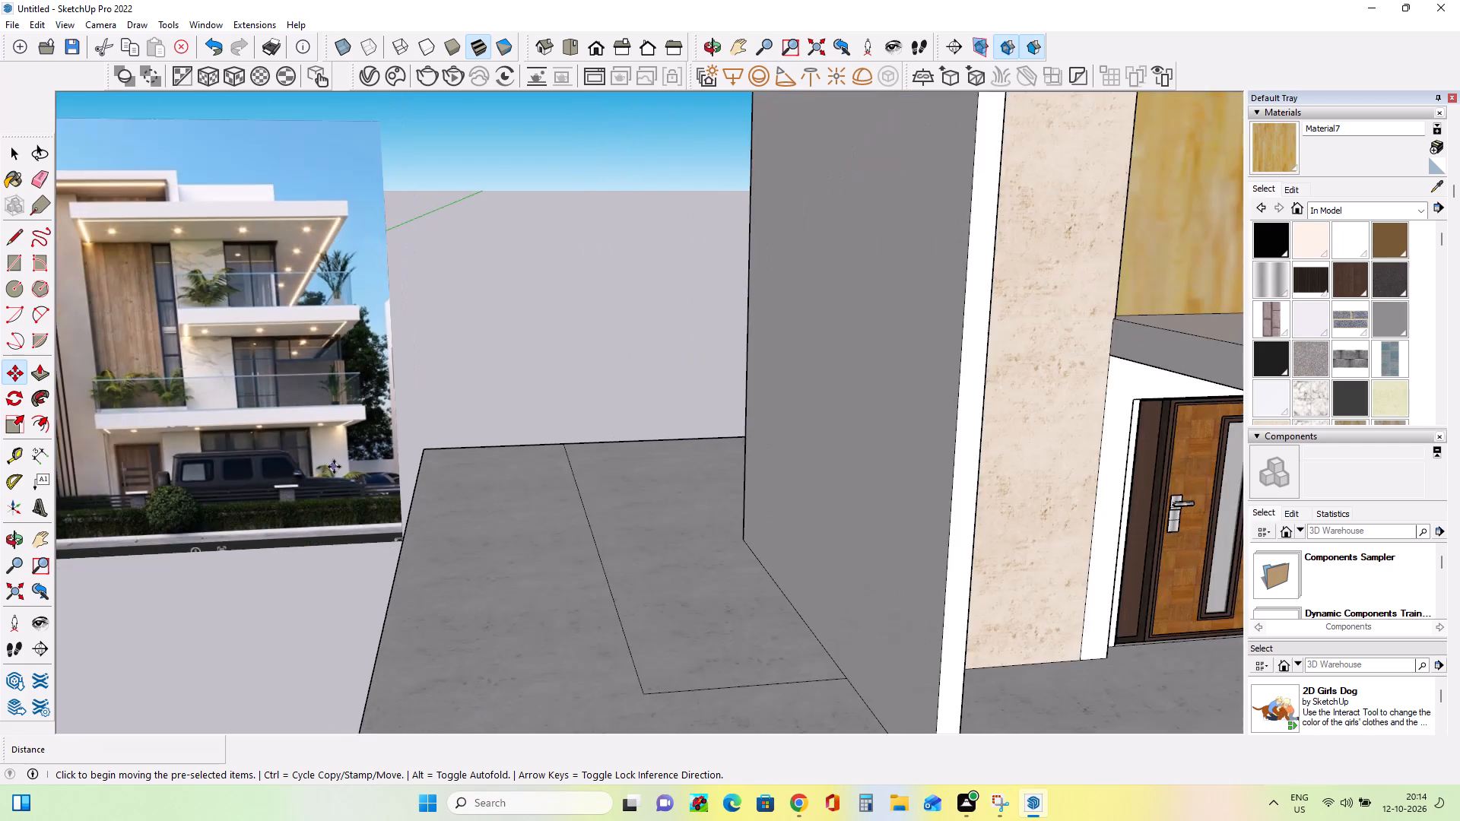
scroll(334, 467, down, 16)
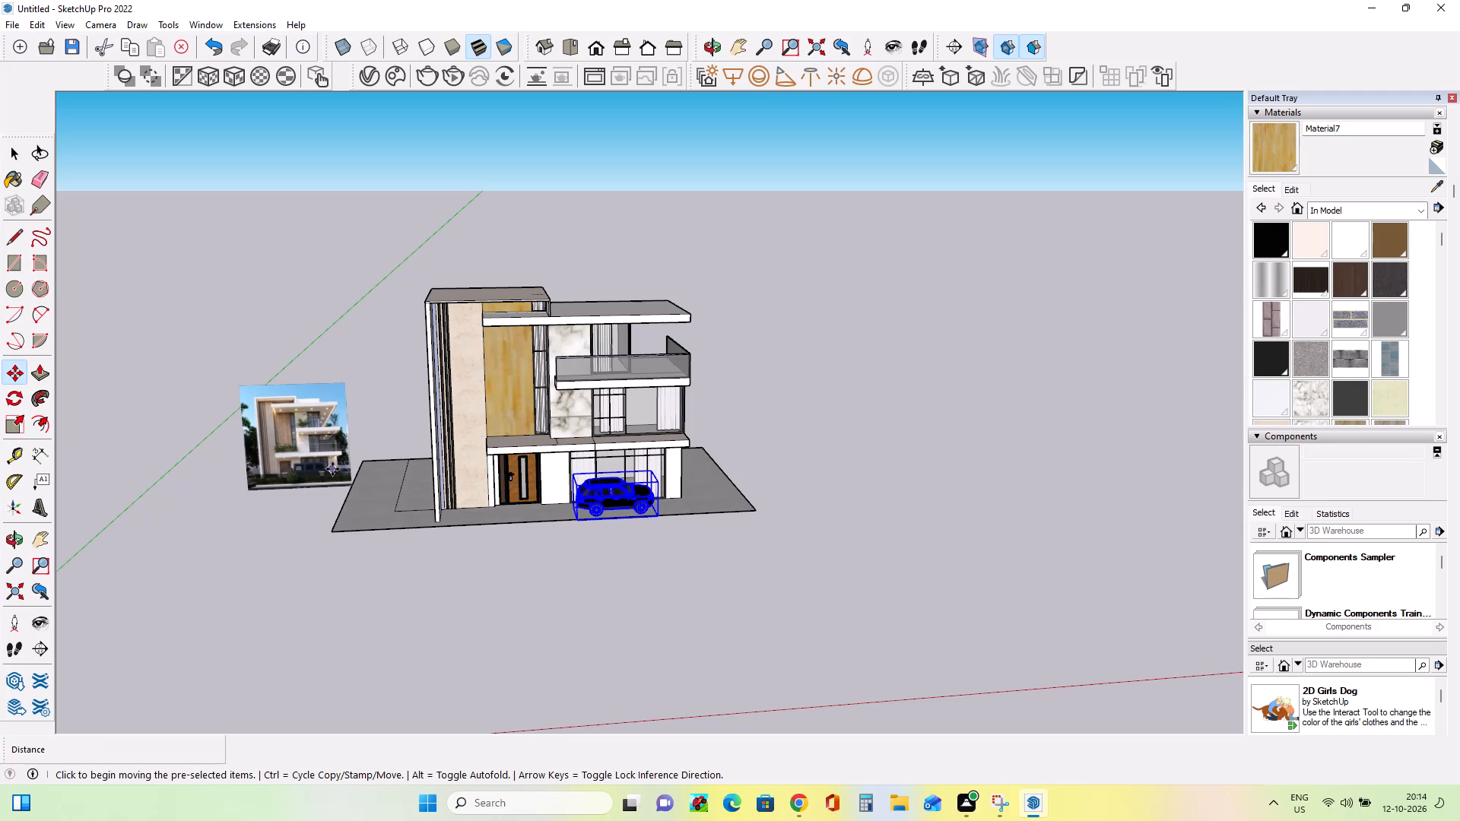
Draw a rectangular strip about 13' 10" by 11" along the ground slab's side edge beyond the car's front.
middle_drag(718, 508, 472, 612)
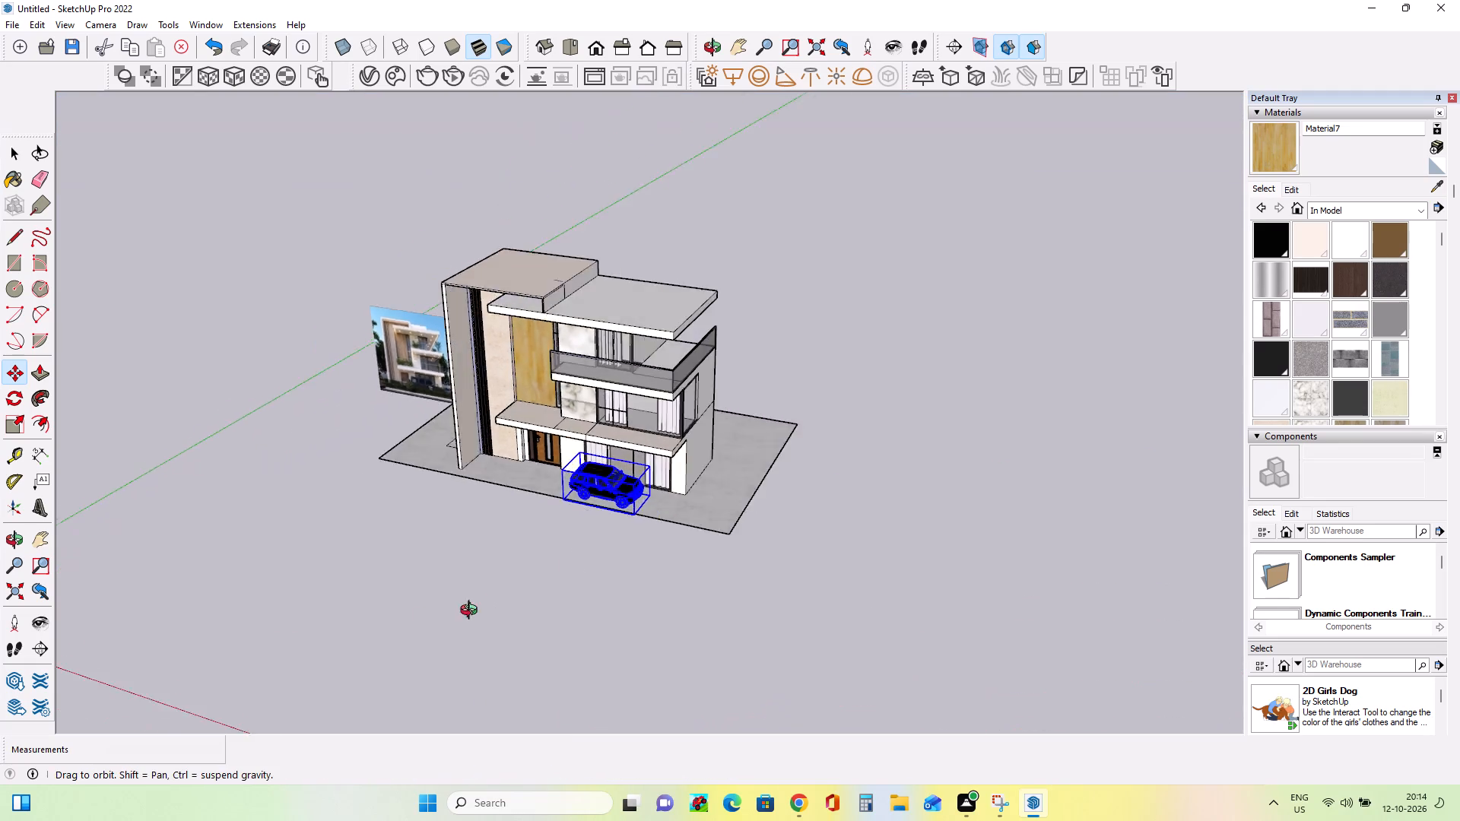
middle_drag(472, 612, 253, 622)
middle_drag(659, 550, 568, 588)
scroll(624, 501, up, 6)
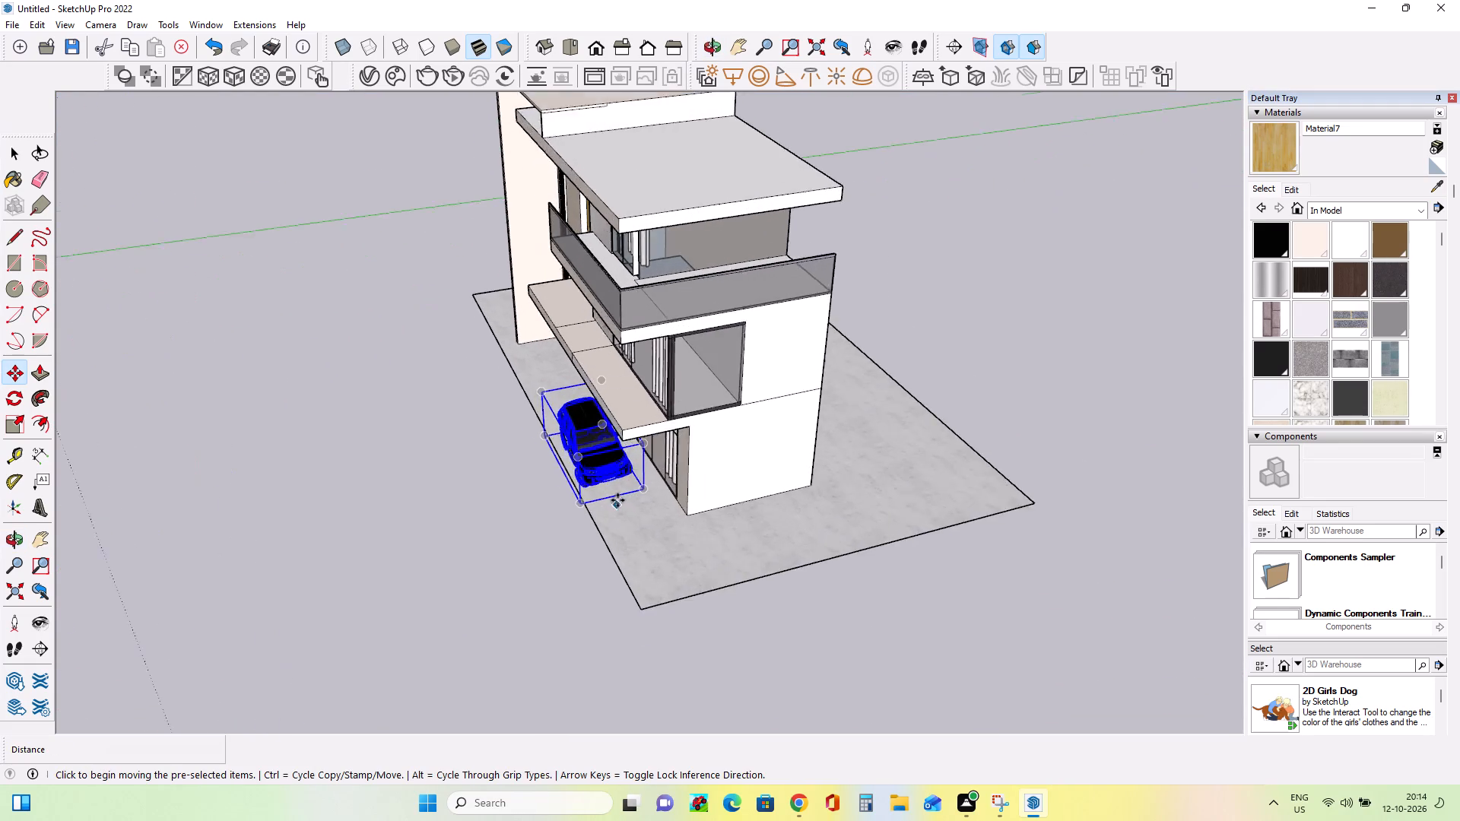
scroll(618, 495, up, 4)
middle_drag(627, 468, 665, 380)
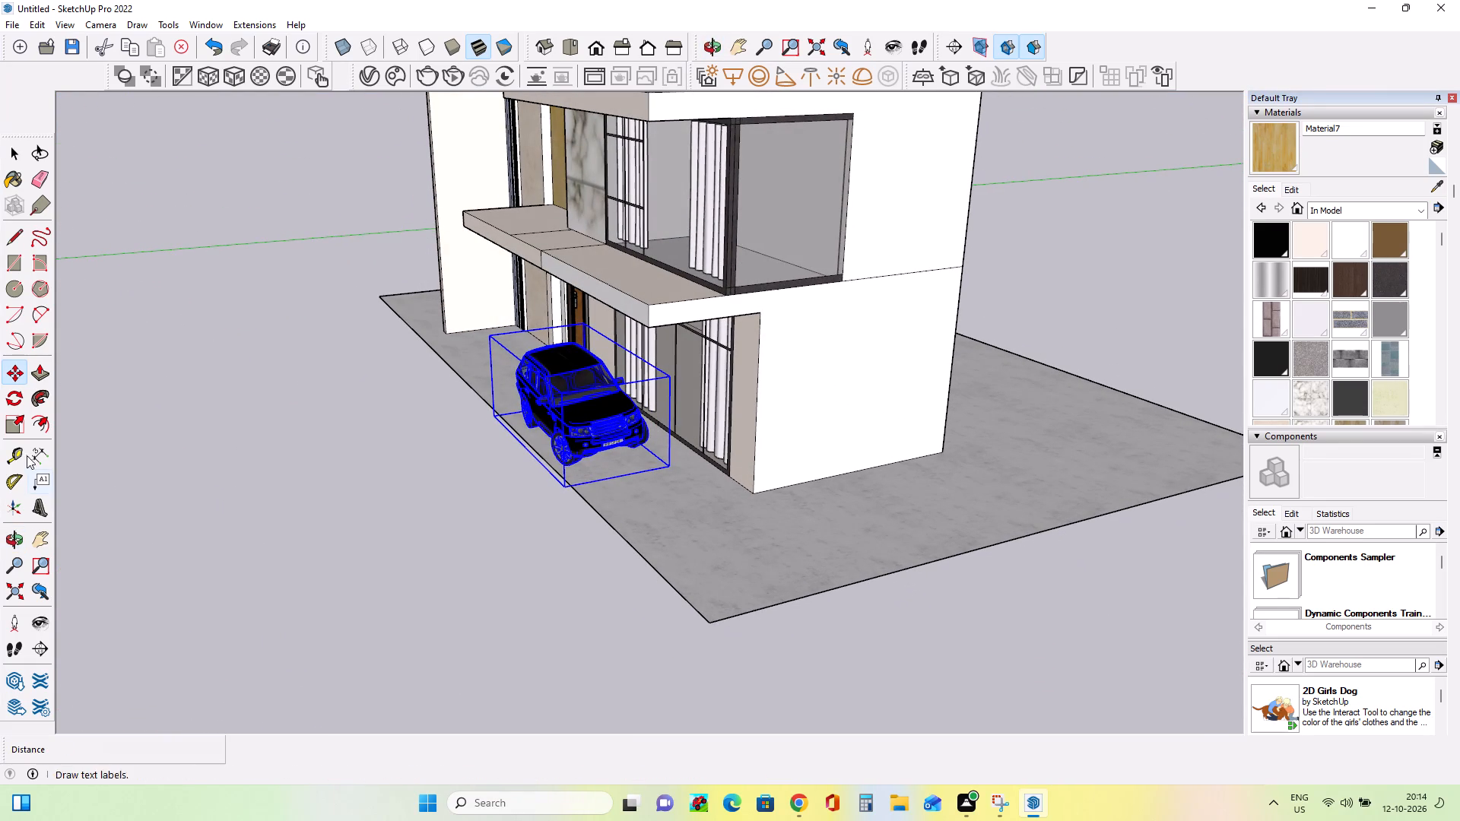
click(16, 258)
middle_drag(558, 603, 462, 663)
click(579, 686)
scroll(997, 546, down, 8)
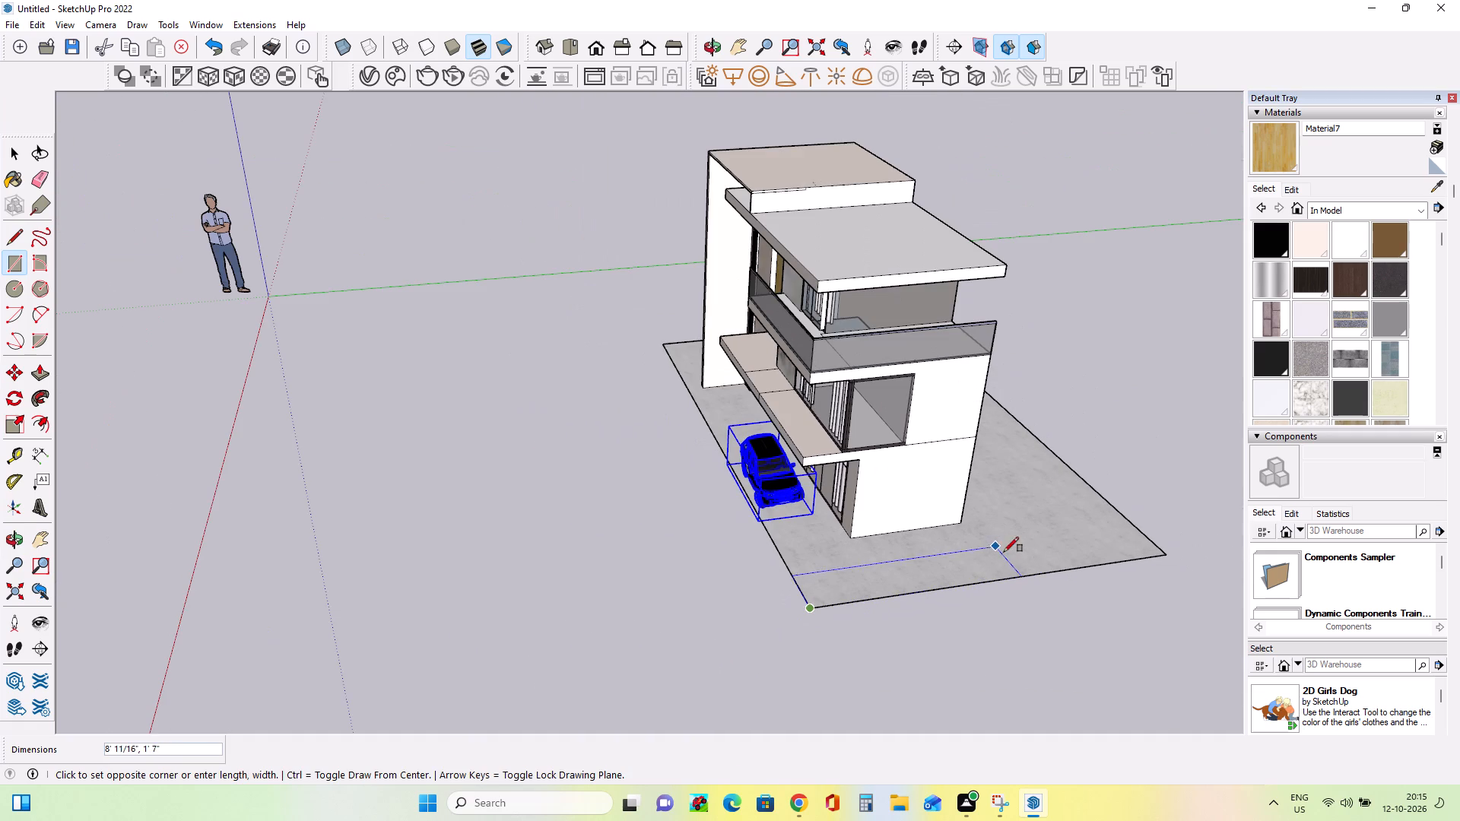
click(1150, 541)
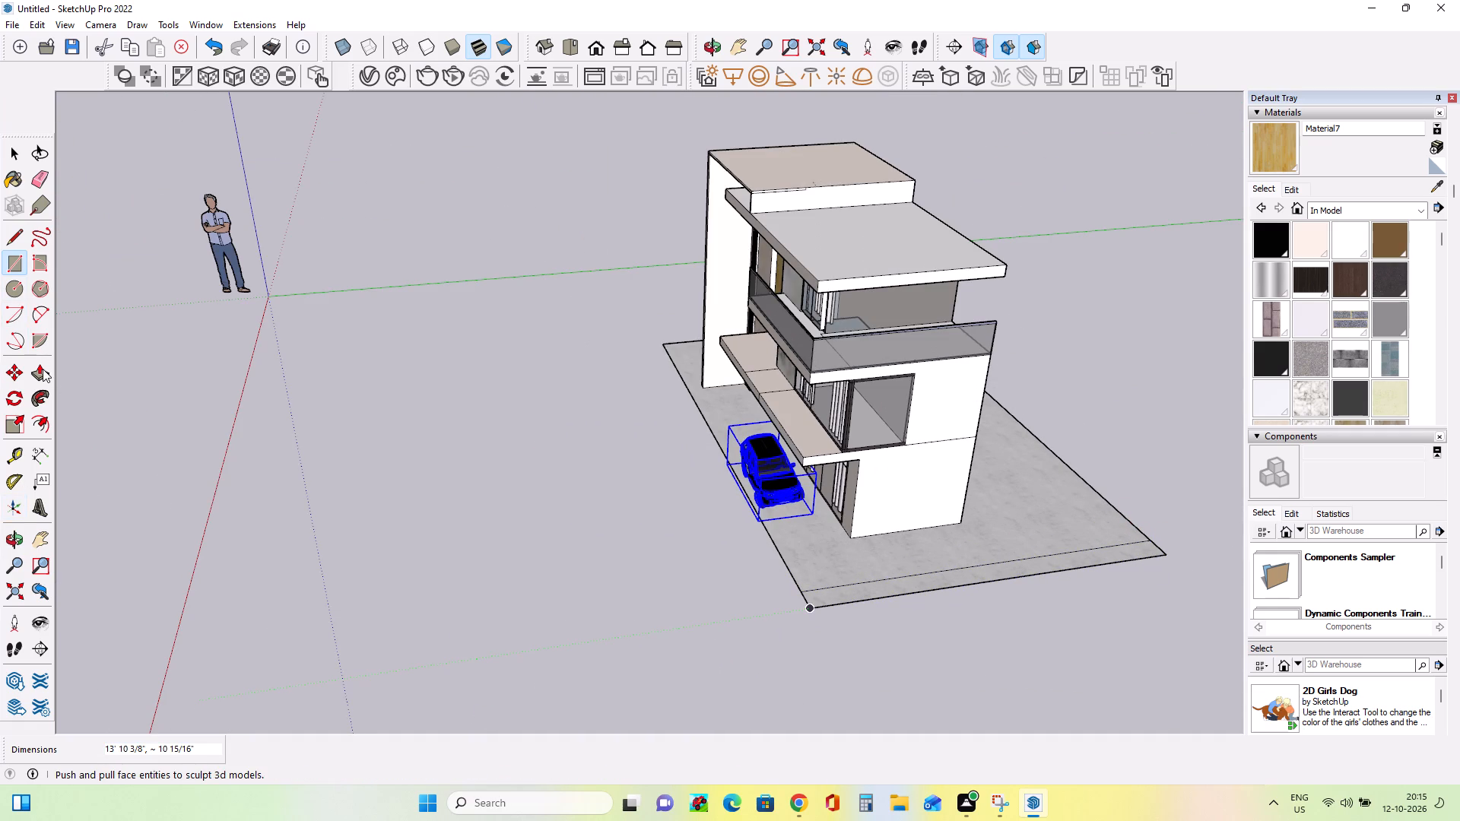
Push/Pull the strip upward about 2' 4" to form a side boundary wall.
click(43, 369)
click(878, 586)
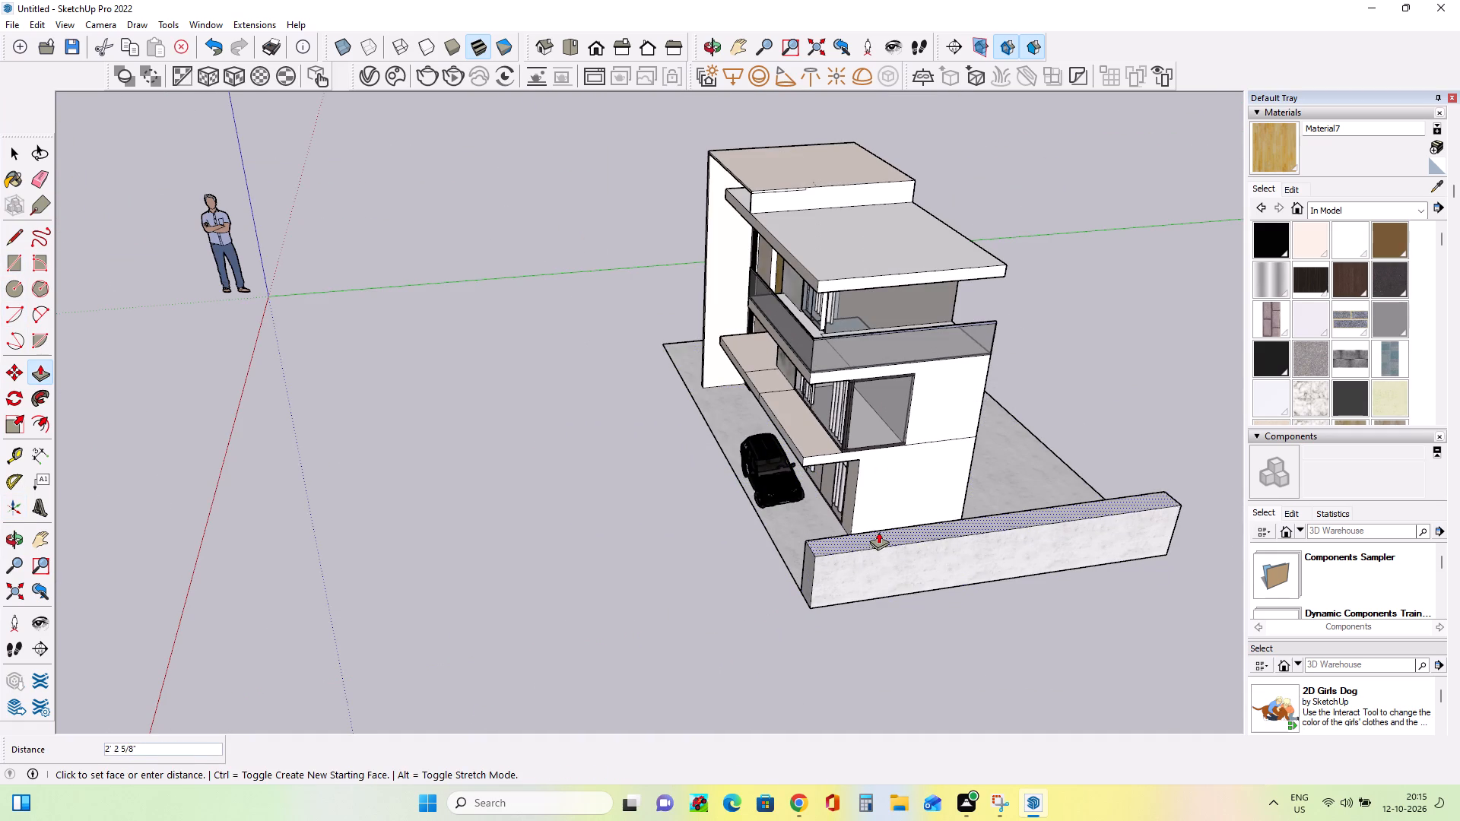
click(878, 531)
Thin the side boundary wall by pushing its house-facing side inward about 4 3/4".
middle_drag(551, 689, 1200, 632)
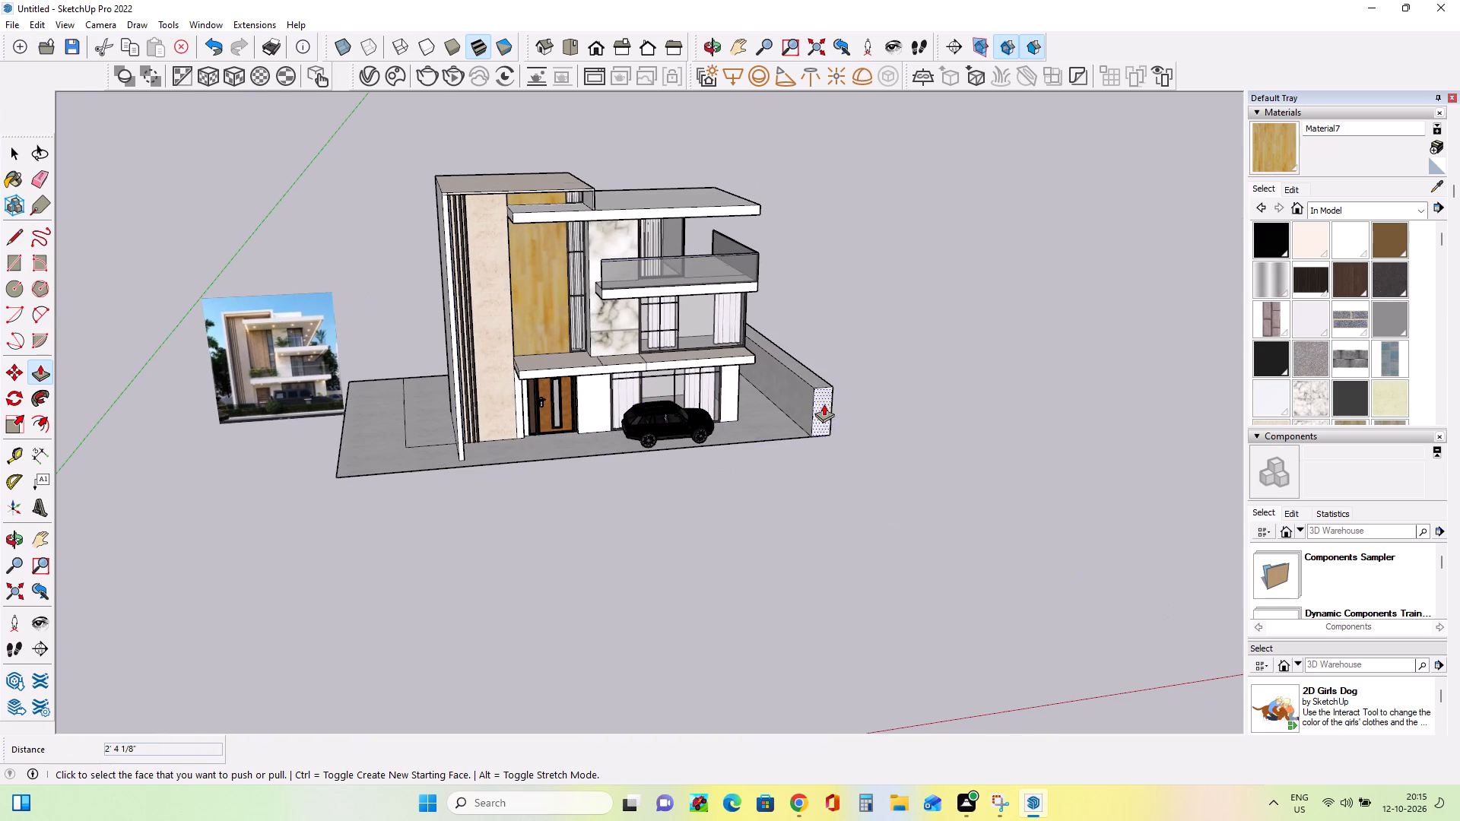
click(795, 402)
click(803, 399)
Examine the front boundary, fence and hedge at the foot of the reference image.
middle_drag(532, 512, 541, 590)
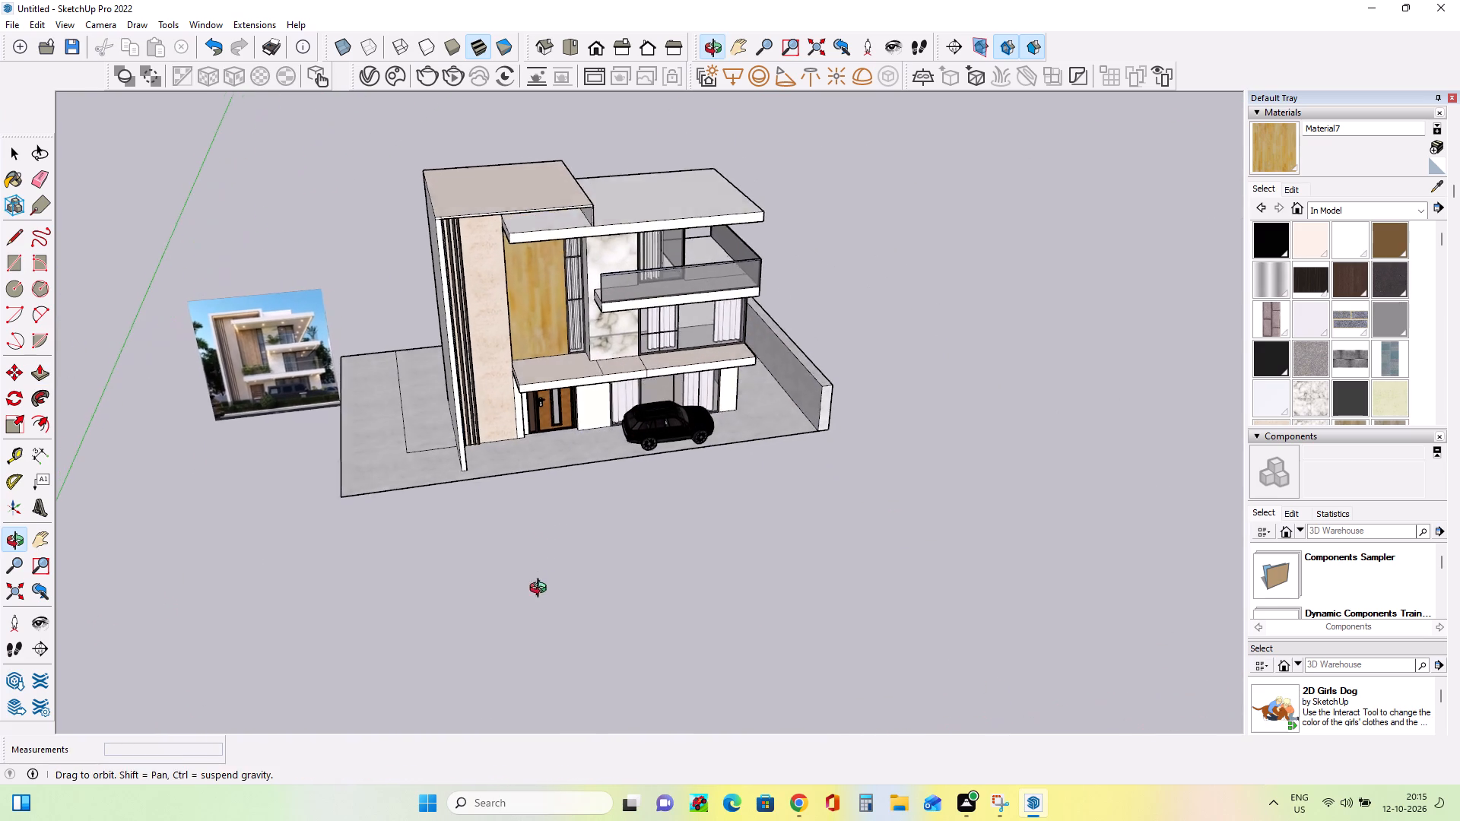
middle_drag(541, 590, 541, 594)
scroll(211, 366, up, 17)
scroll(243, 424, up, 2)
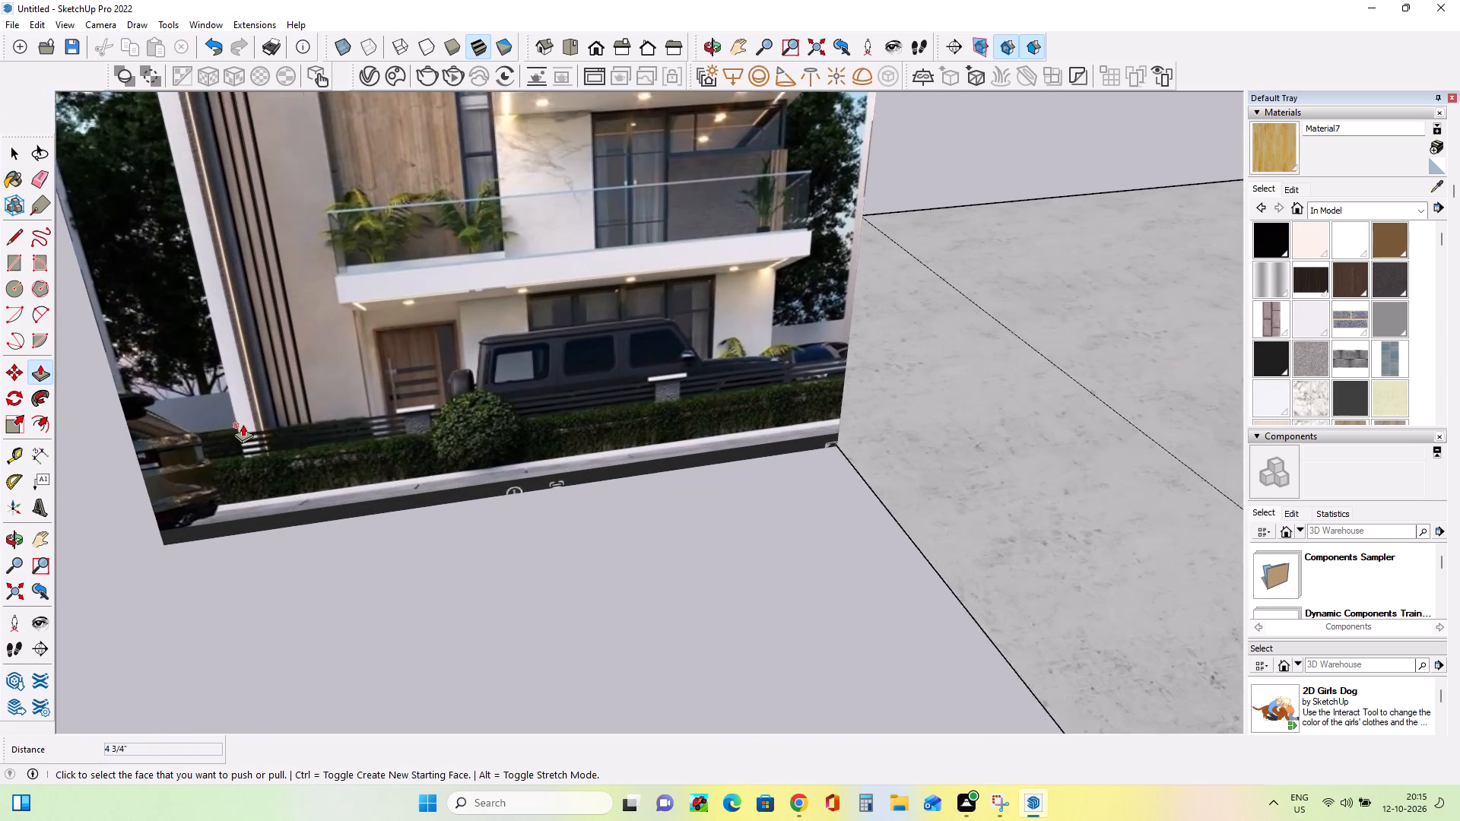
scroll(243, 424, up, 1)
scroll(243, 424, down, 11)
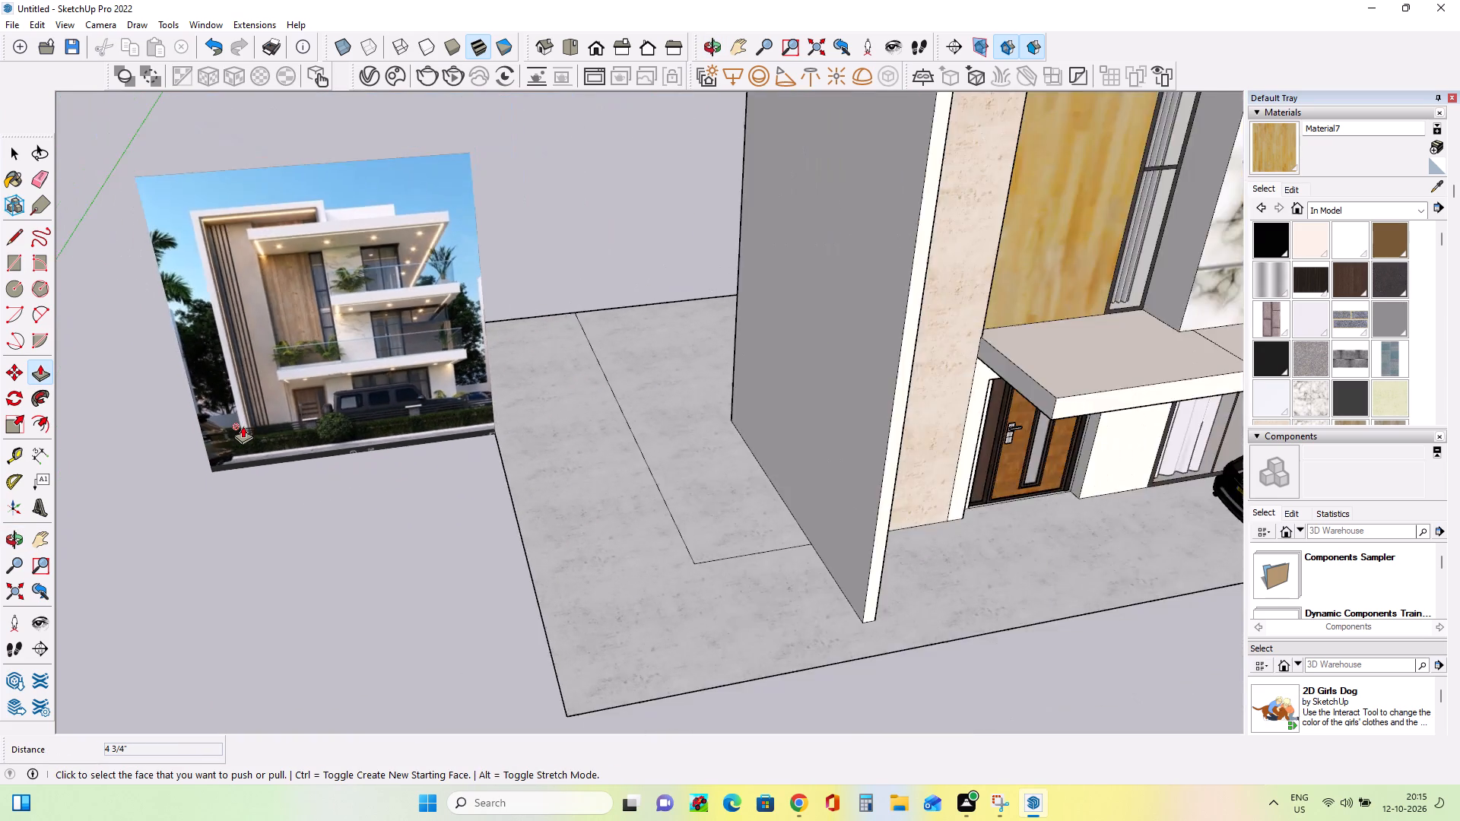
scroll(243, 426, down, 8)
Draw a rectangle about 21' 11" by 1' 6" along the outside of the ground slab's front edge.
middle_drag(289, 475, 291, 501)
scroll(601, 559, up, 4)
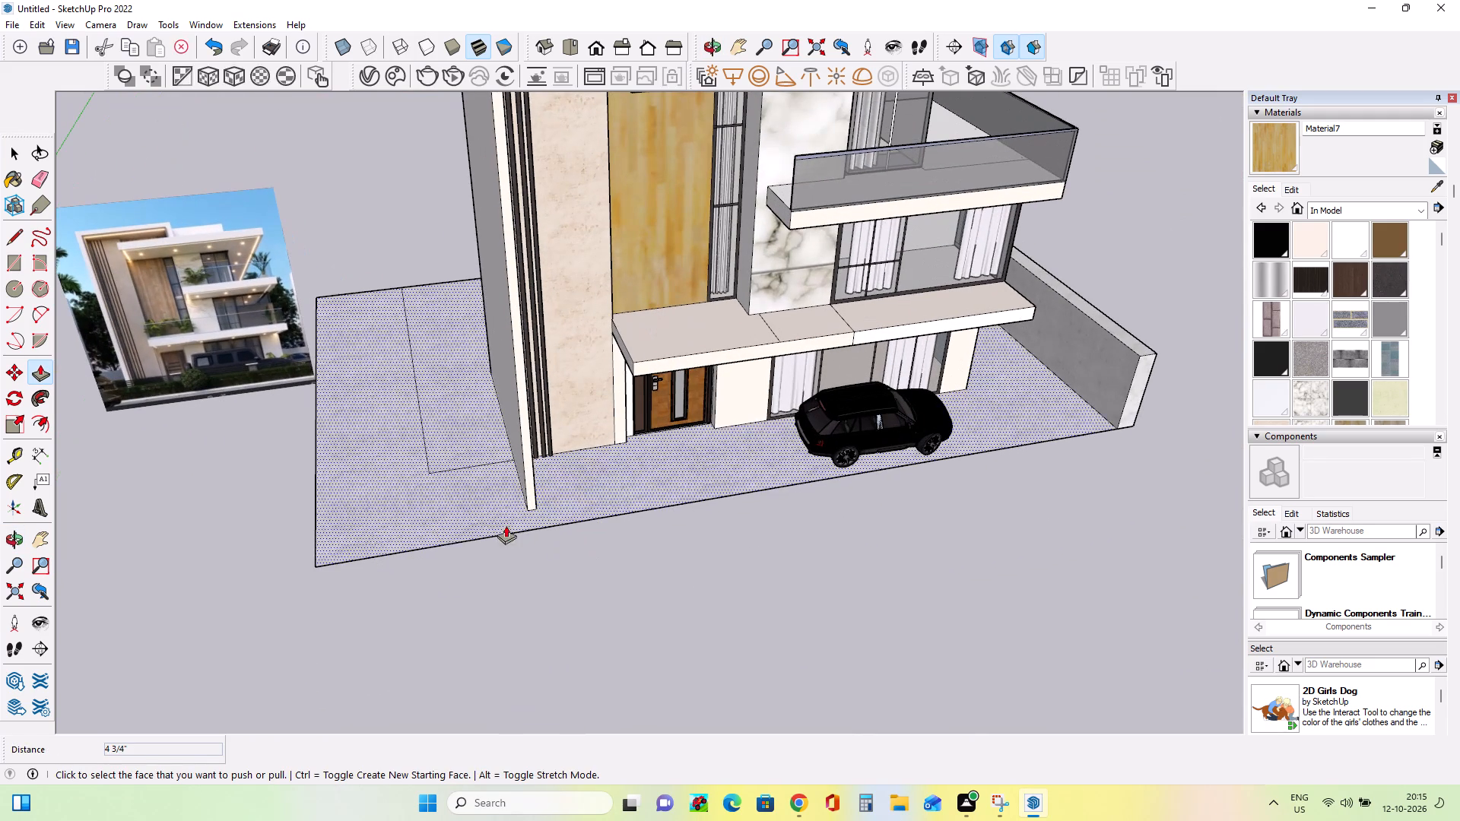
click(8, 266)
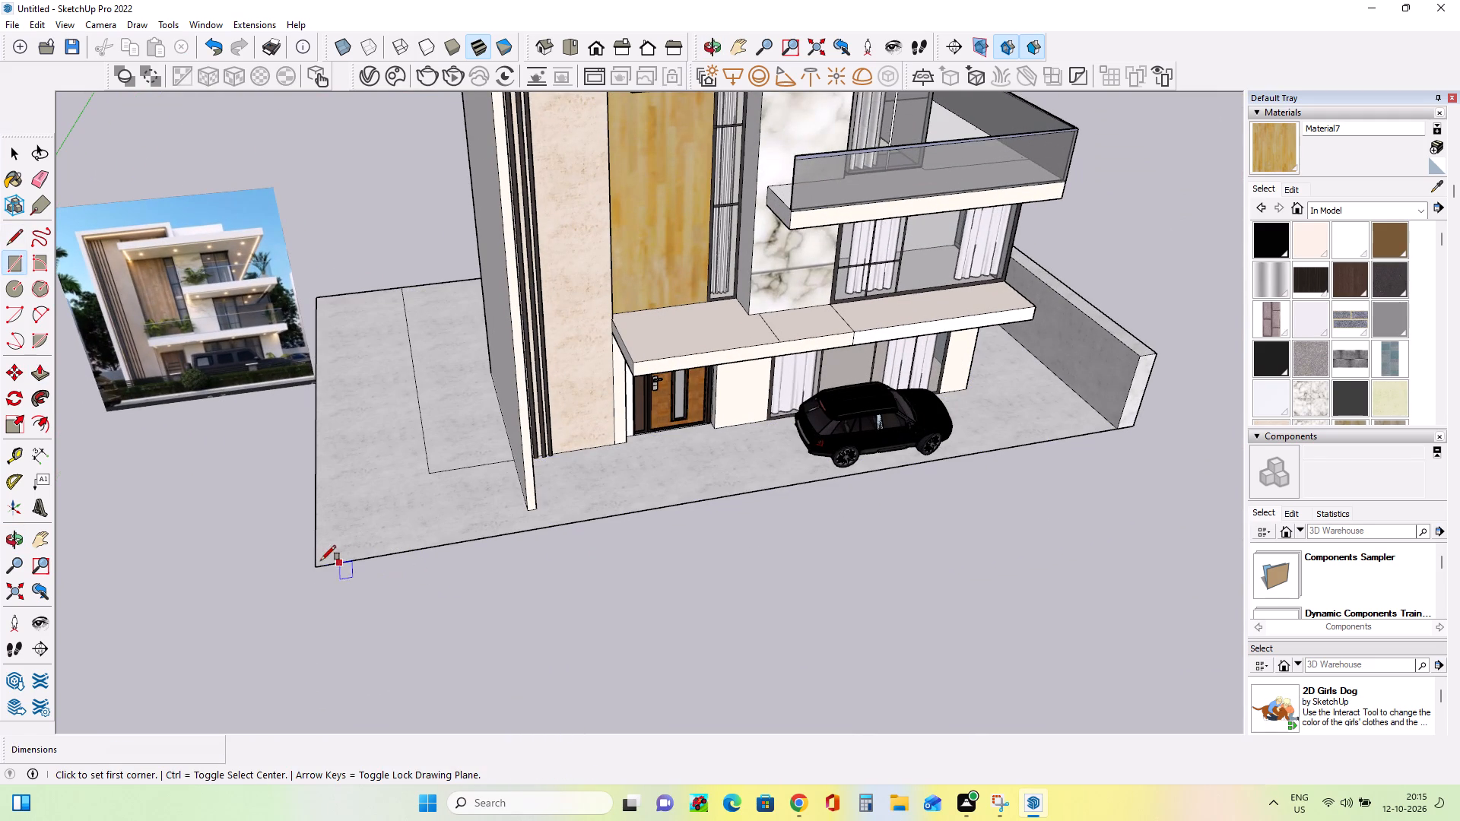
click(314, 568)
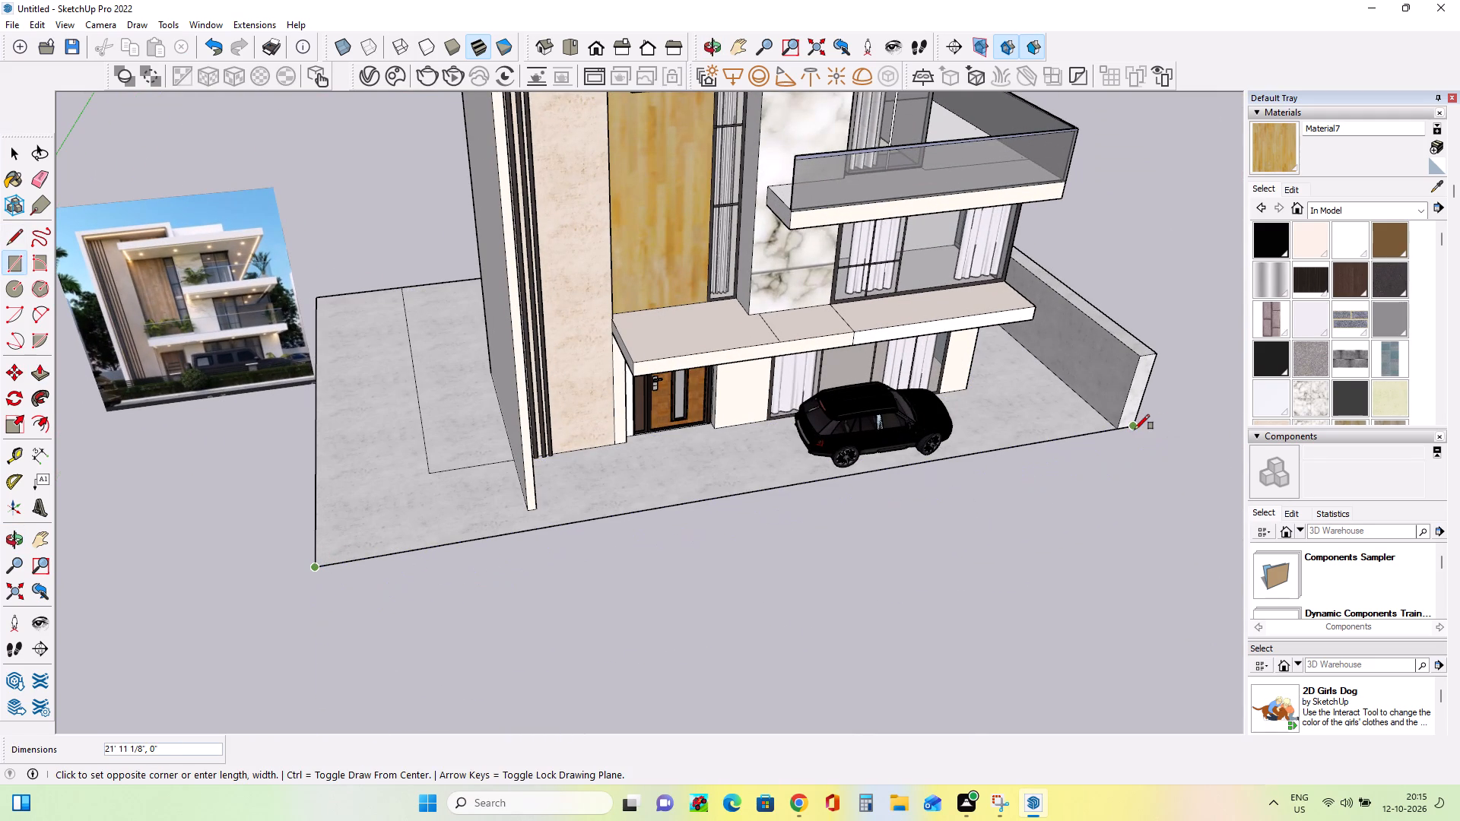
click(1135, 429)
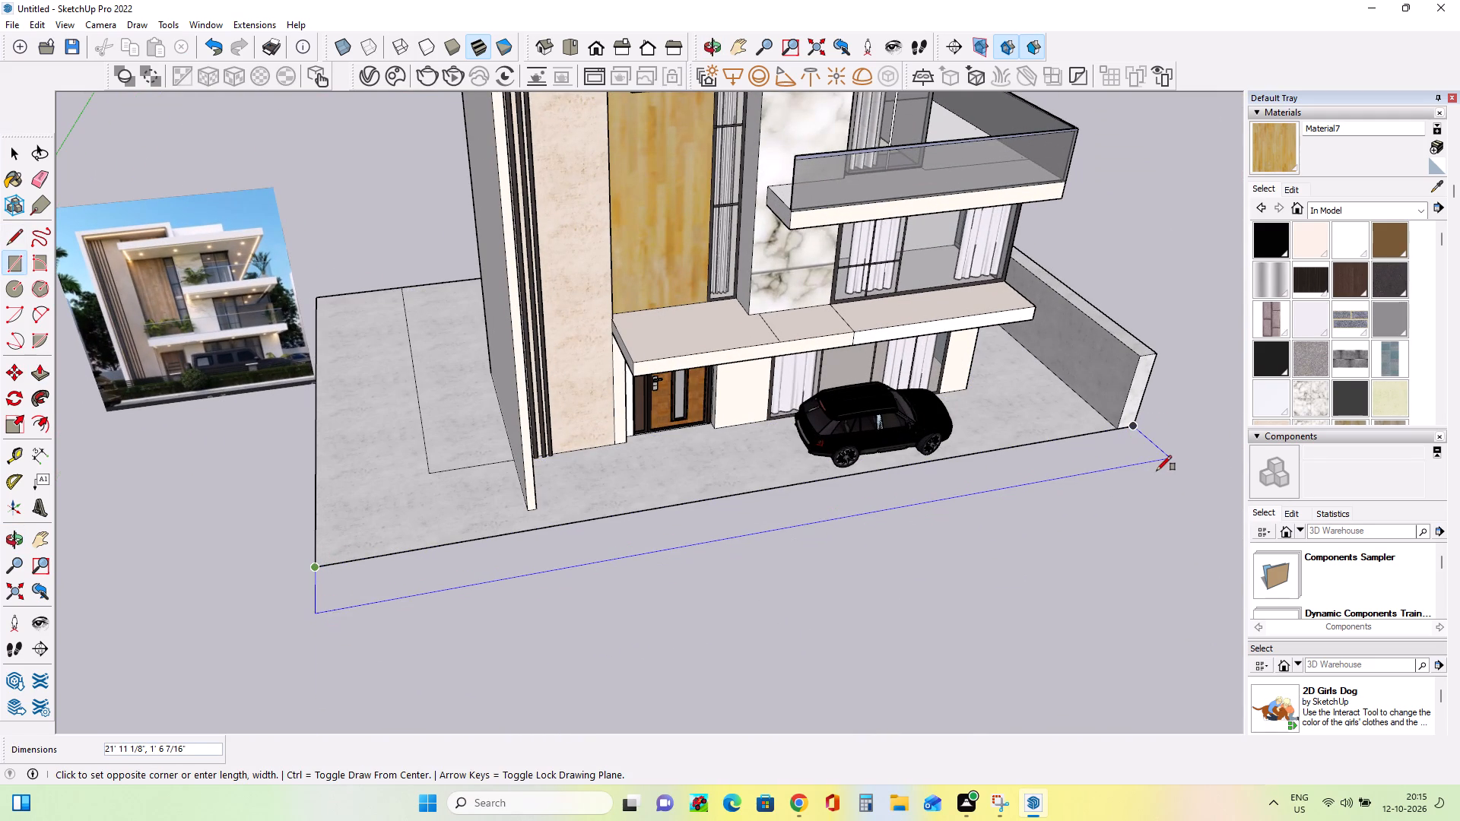
click(1157, 471)
Inspect the added front ground strip and the car's placement beside it from close up and from the front.
middle_drag(1034, 559, 585, 458)
scroll(844, 572, up, 10)
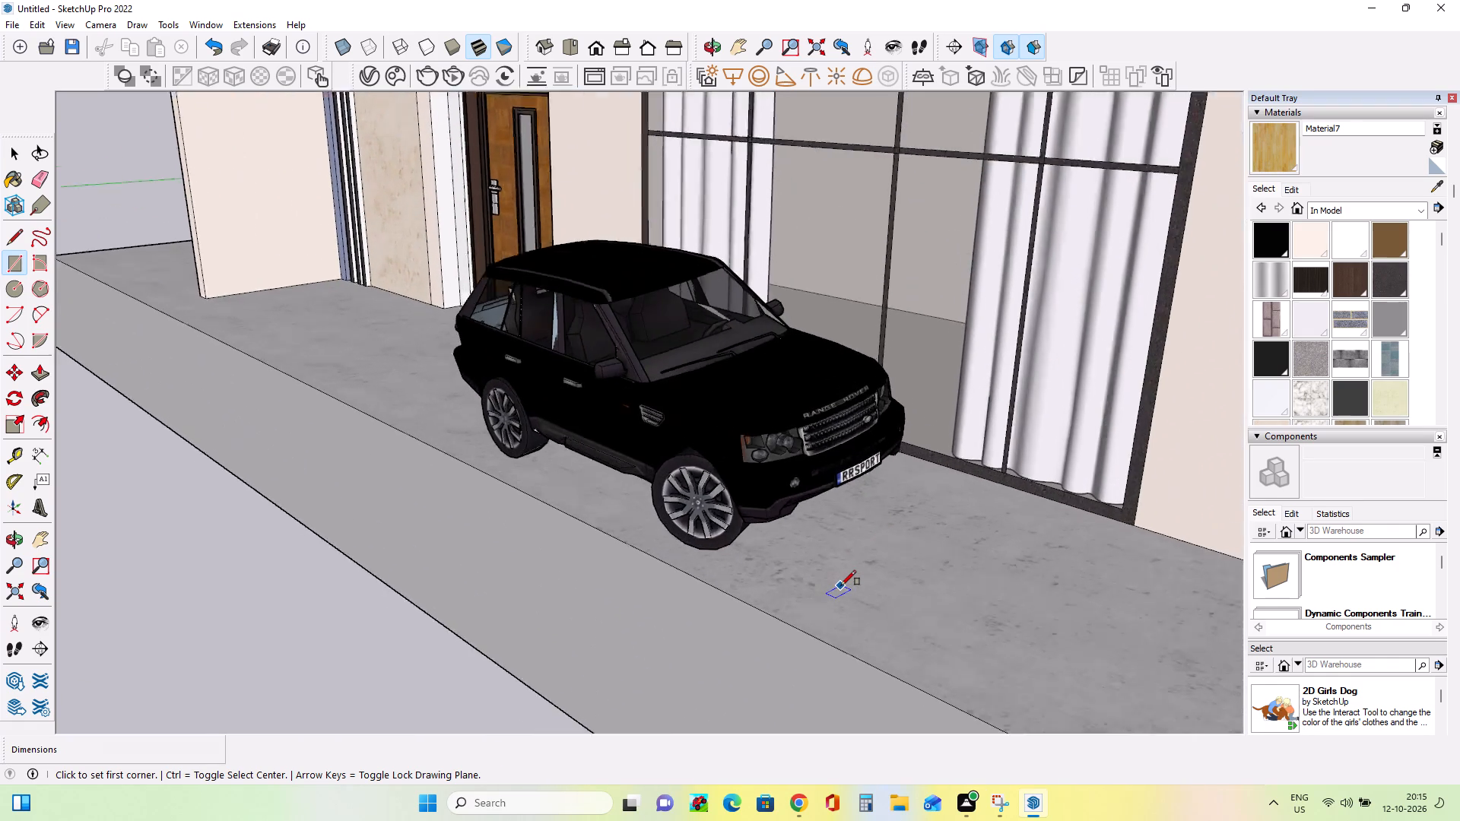
scroll(841, 585, up, 10)
scroll(841, 585, down, 12)
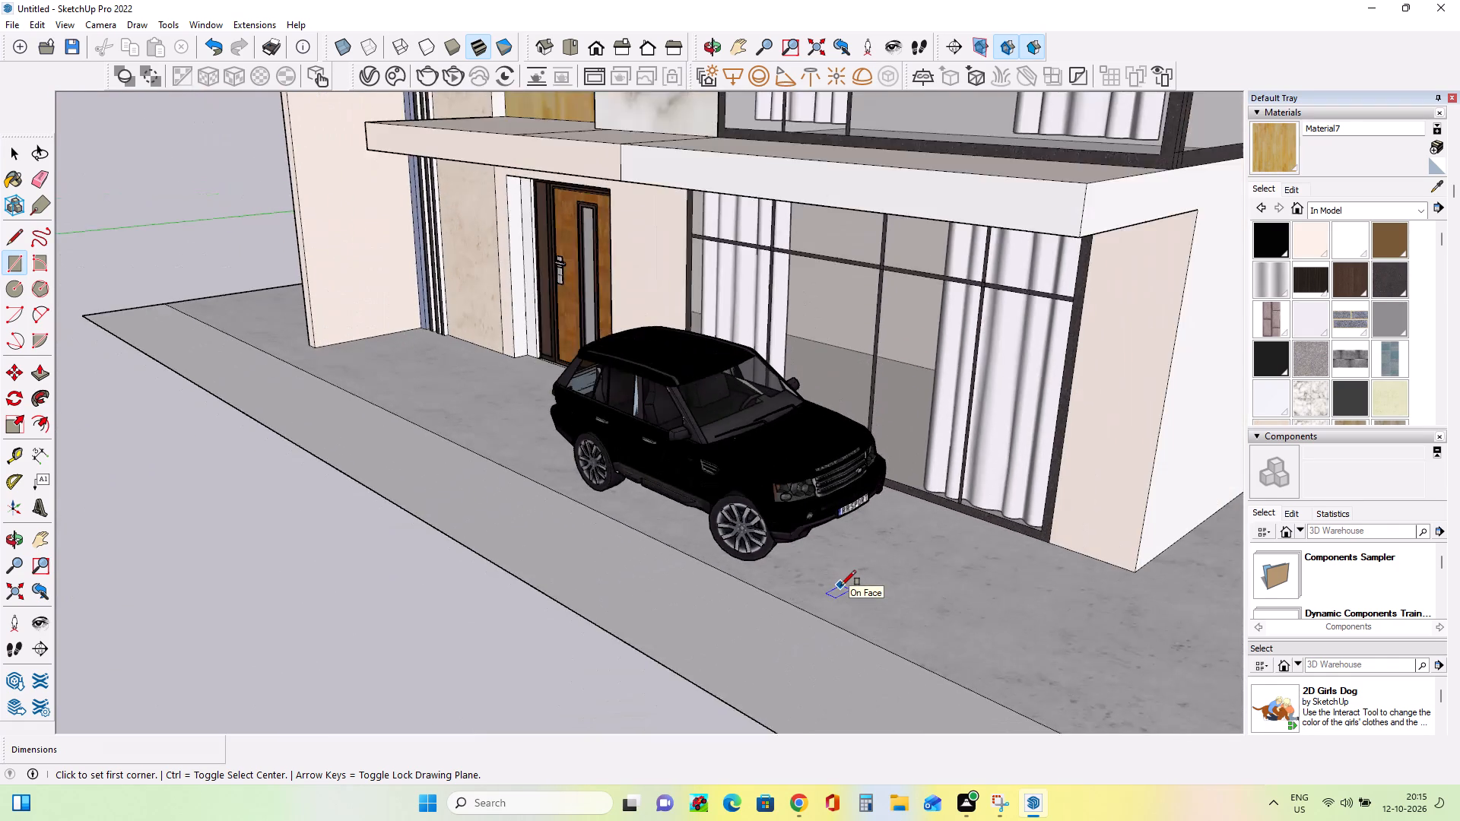
scroll(841, 585, down, 4)
scroll(841, 585, up, 1)
scroll(841, 585, down, 9)
middle_drag(843, 588, 1131, 609)
middle_drag(710, 569, 714, 580)
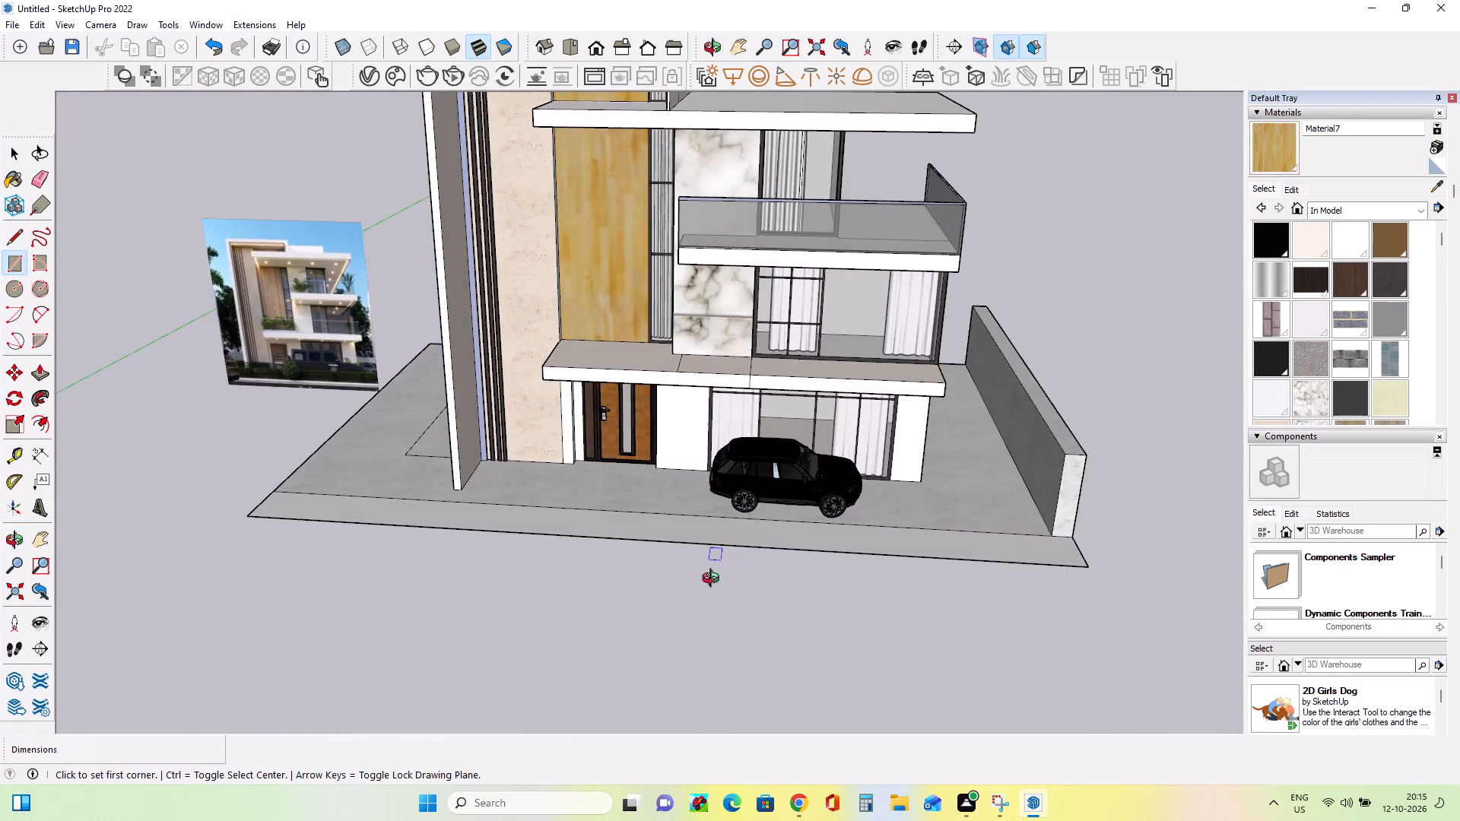
middle_drag(714, 580, 745, 624)
scroll(288, 556, up, 3)
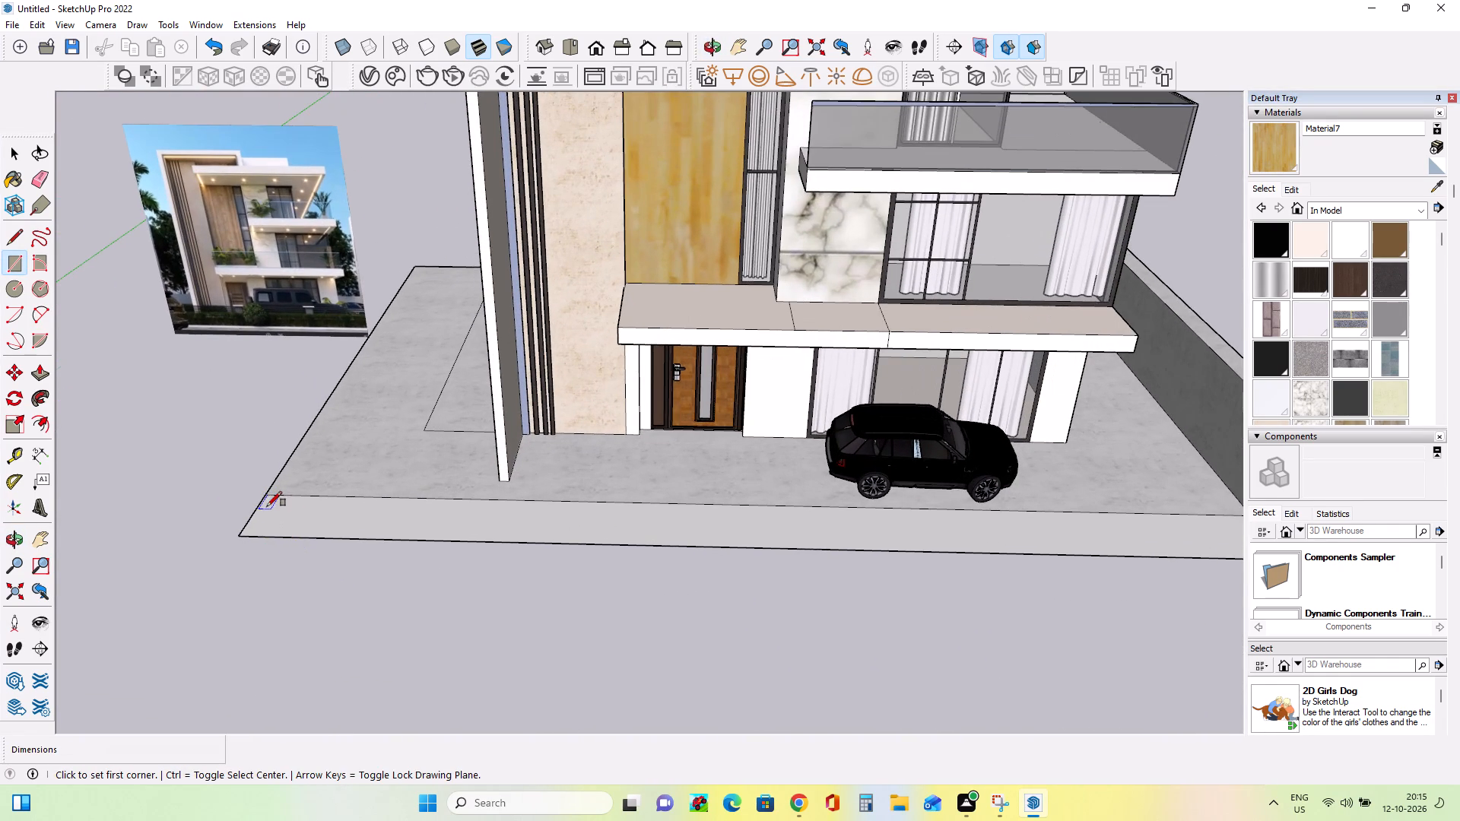
Offset the outline of the front ground strip inward by about 2 1/8" to form a narrow border.
middle_drag(276, 525, 300, 552)
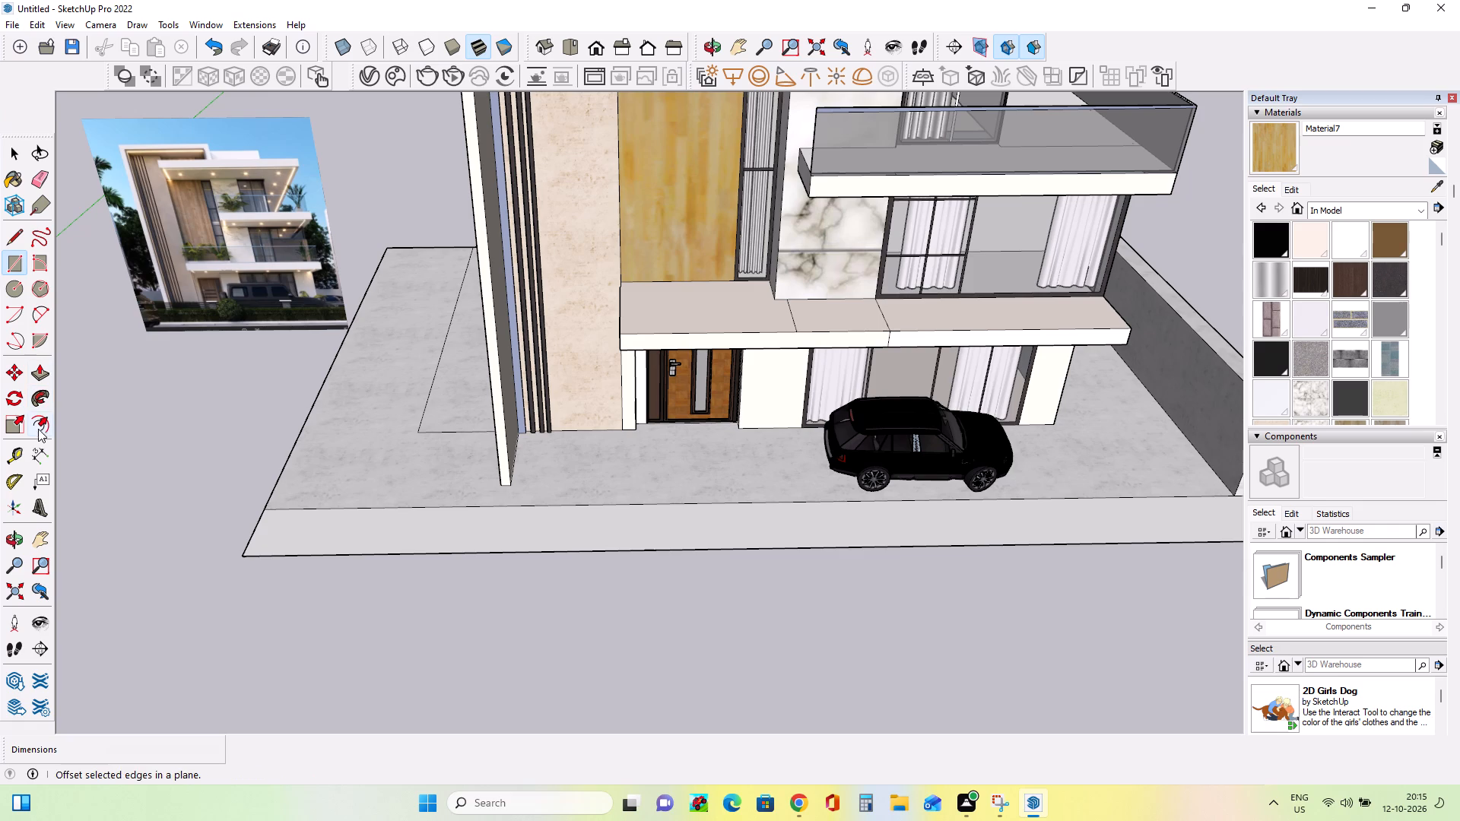
click(40, 421)
click(431, 530)
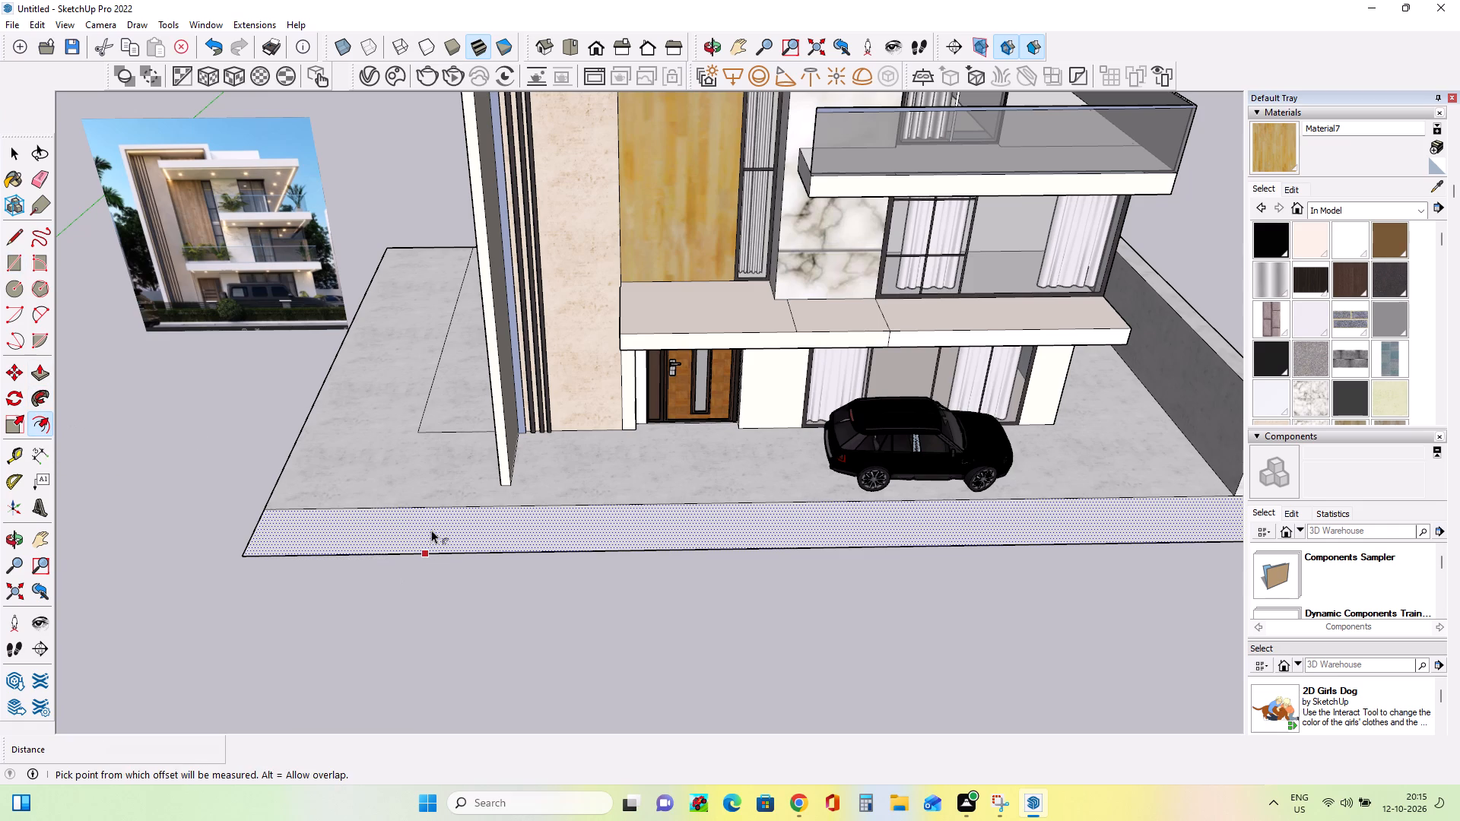
click(474, 545)
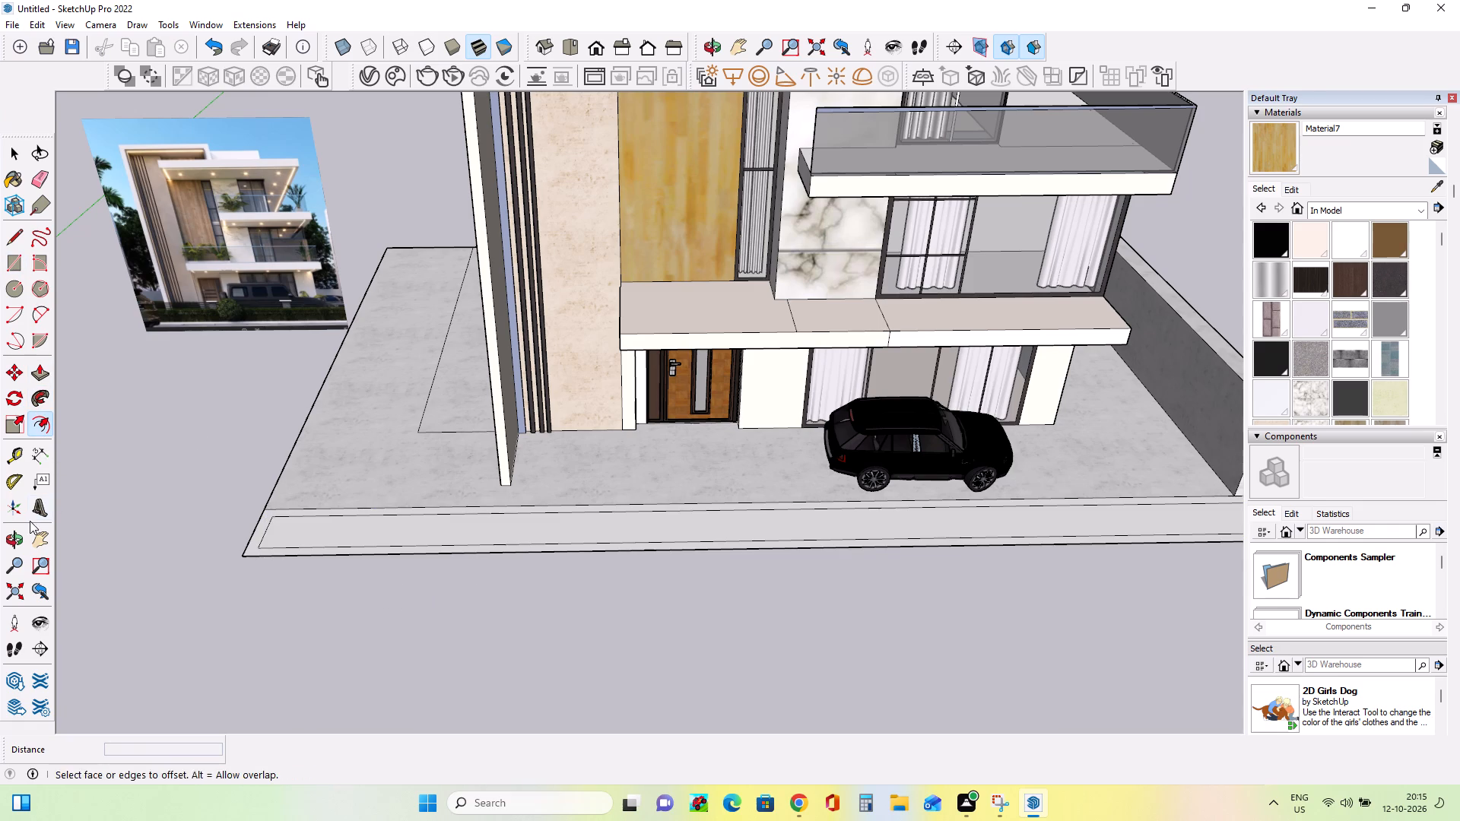
Raise the narrow border around the front strip by about 7 11/16" to form a planter curb.
click(39, 365)
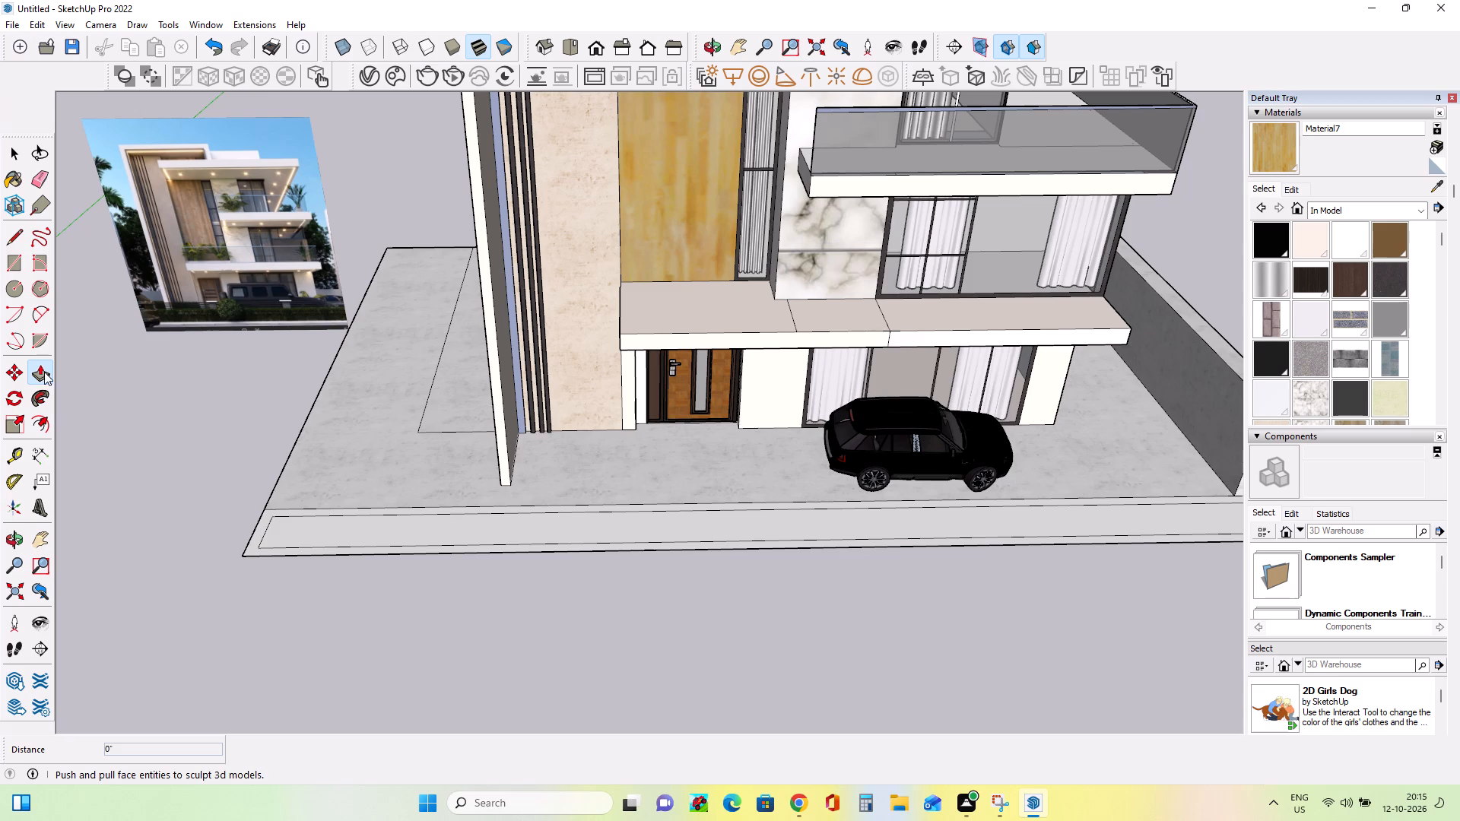
click(450, 550)
click(454, 525)
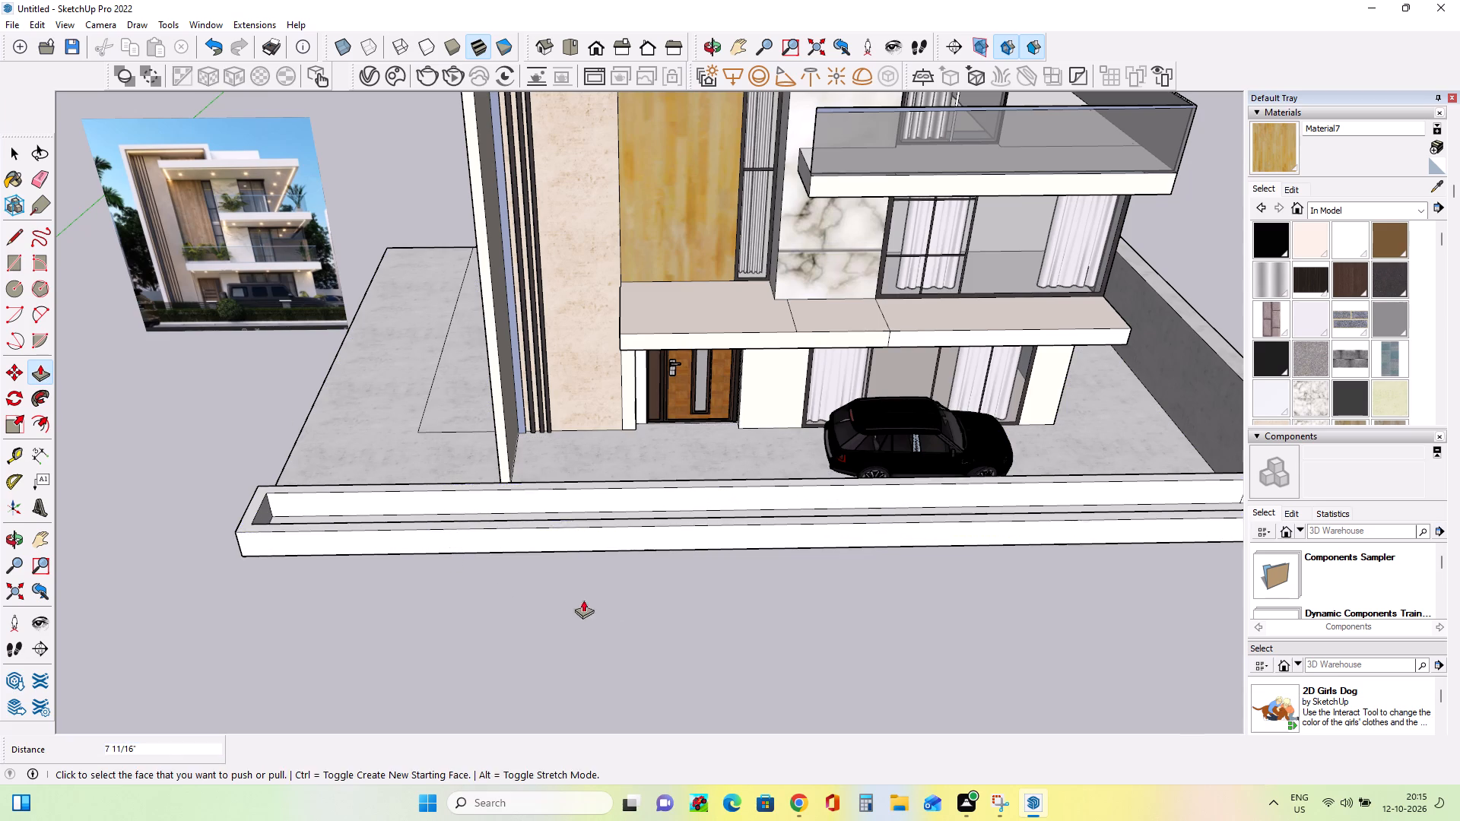
Examine the raised planter curb against the house, car, side wall and reference image from the front and close up.
middle_drag(612, 594, 614, 442)
middle_drag(830, 495, 718, 477)
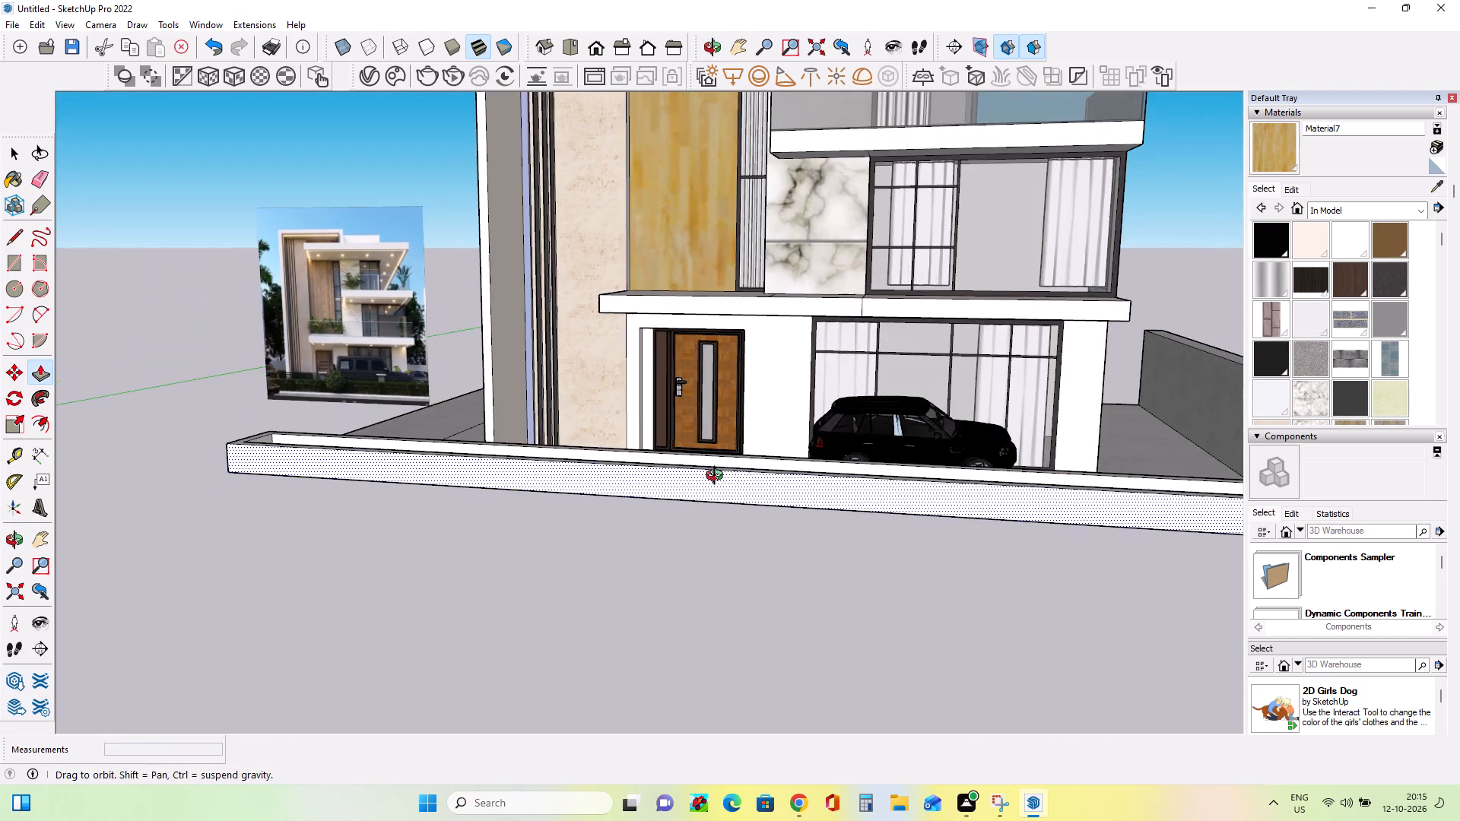
middle_drag(718, 477, 729, 496)
scroll(735, 518, down, 11)
scroll(866, 490, up, 9)
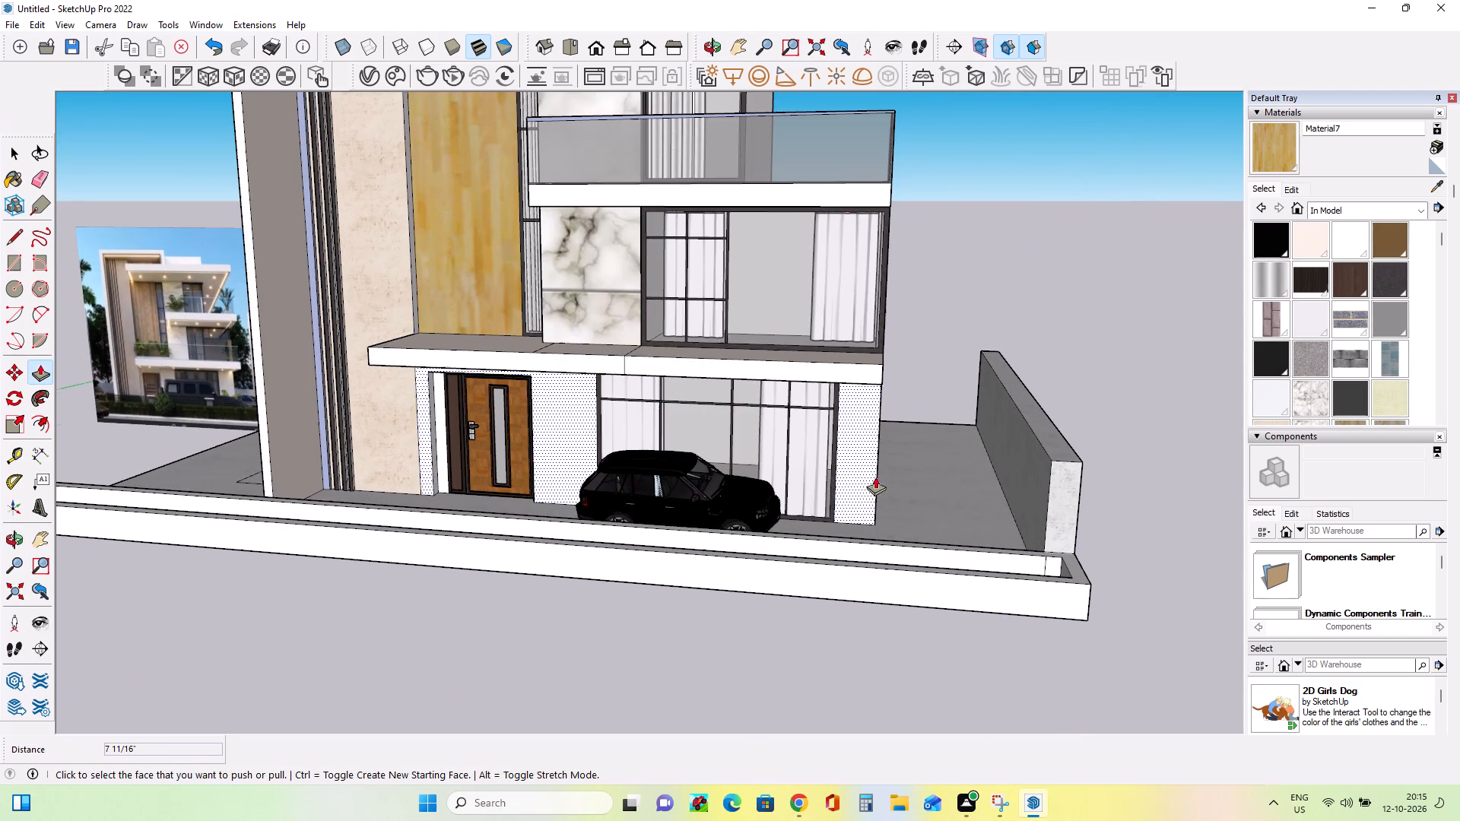
middle_drag(903, 490, 904, 523)
middle_drag(945, 512, 978, 468)
scroll(980, 474, down, 6)
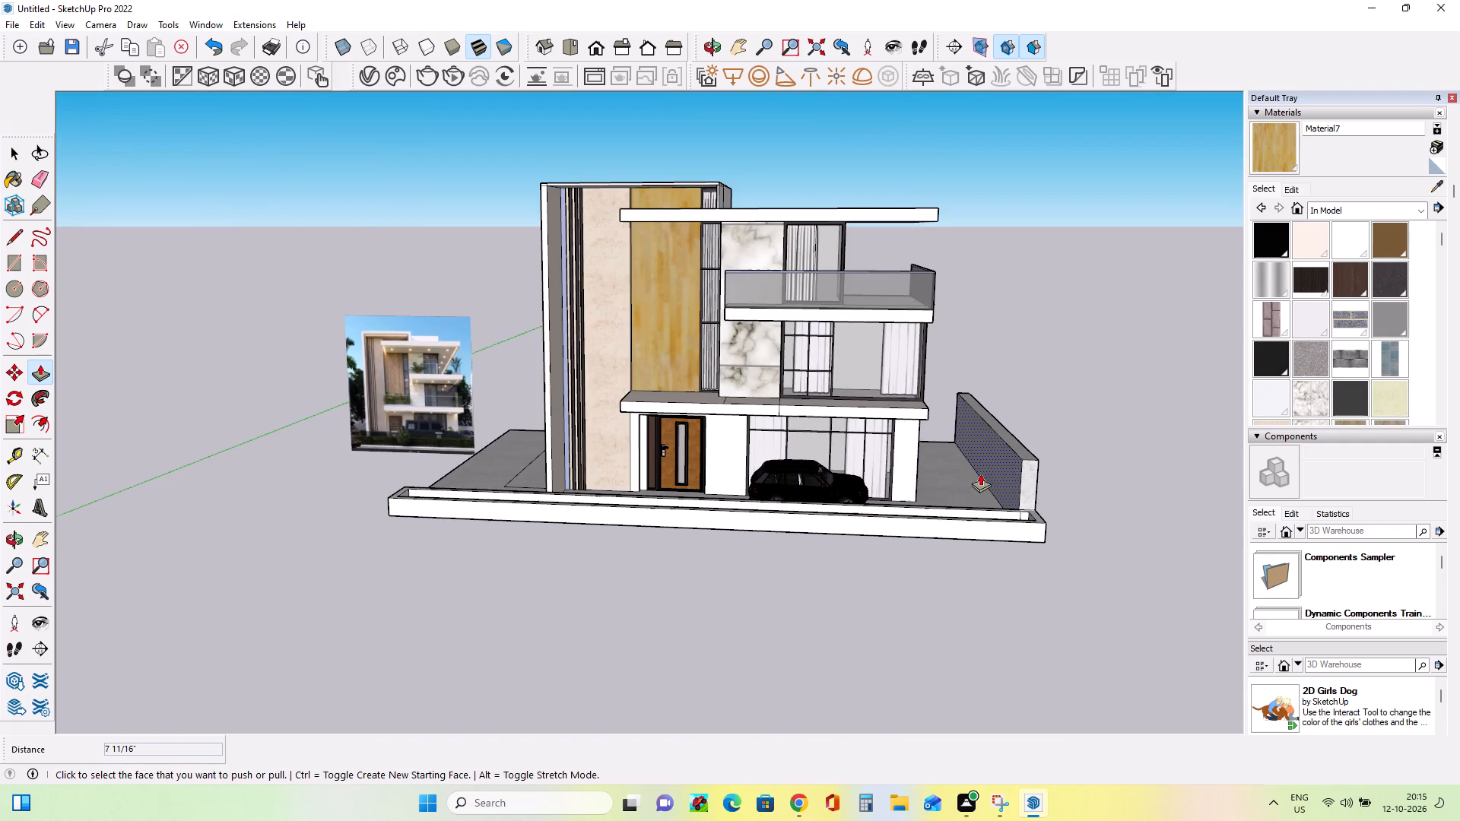
middle_drag(979, 473, 960, 460)
scroll(677, 465, up, 3)
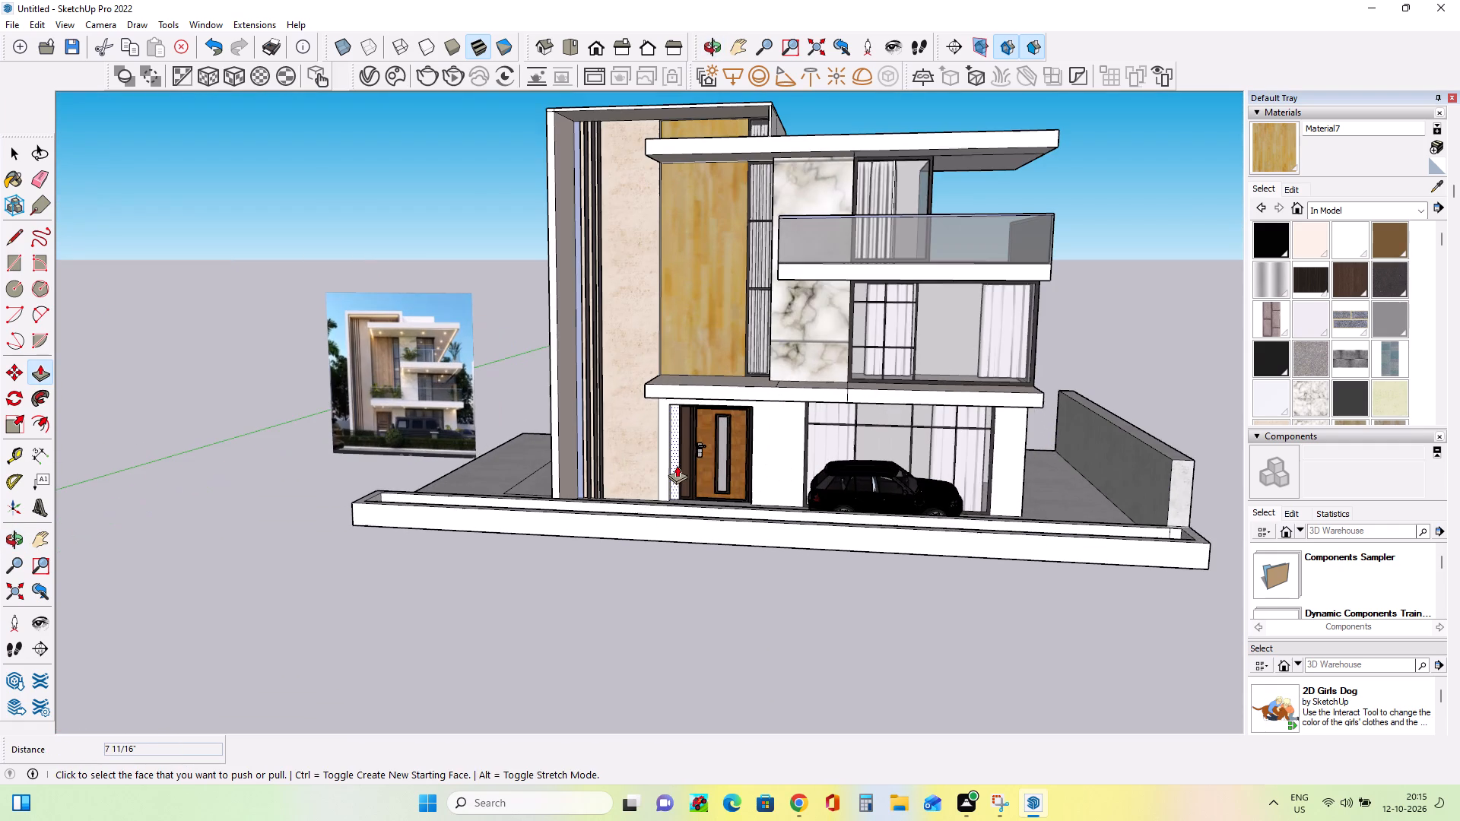
middle_drag(677, 465, 677, 474)
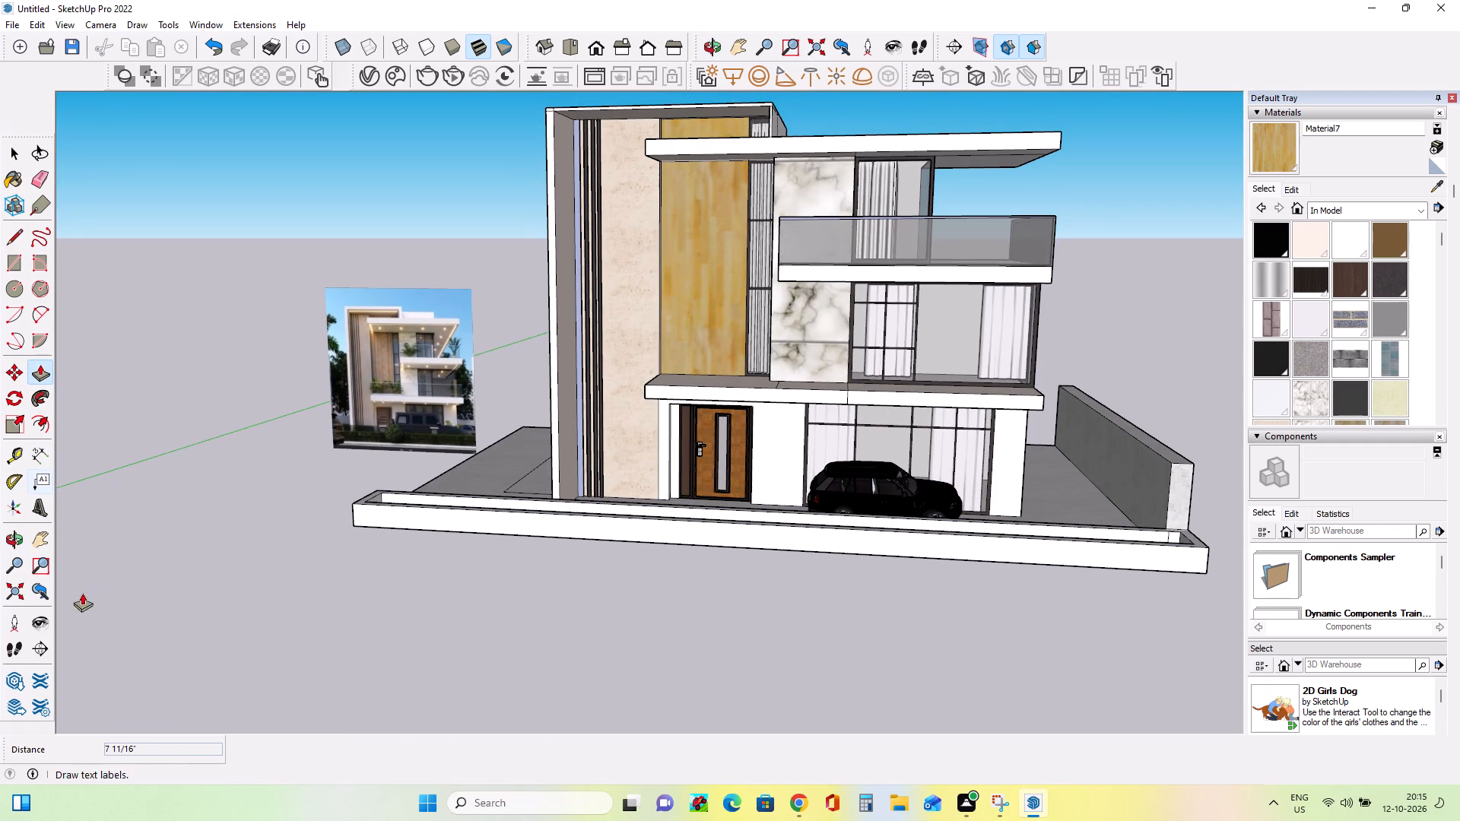
click(43, 545)
drag(271, 506, 191, 575)
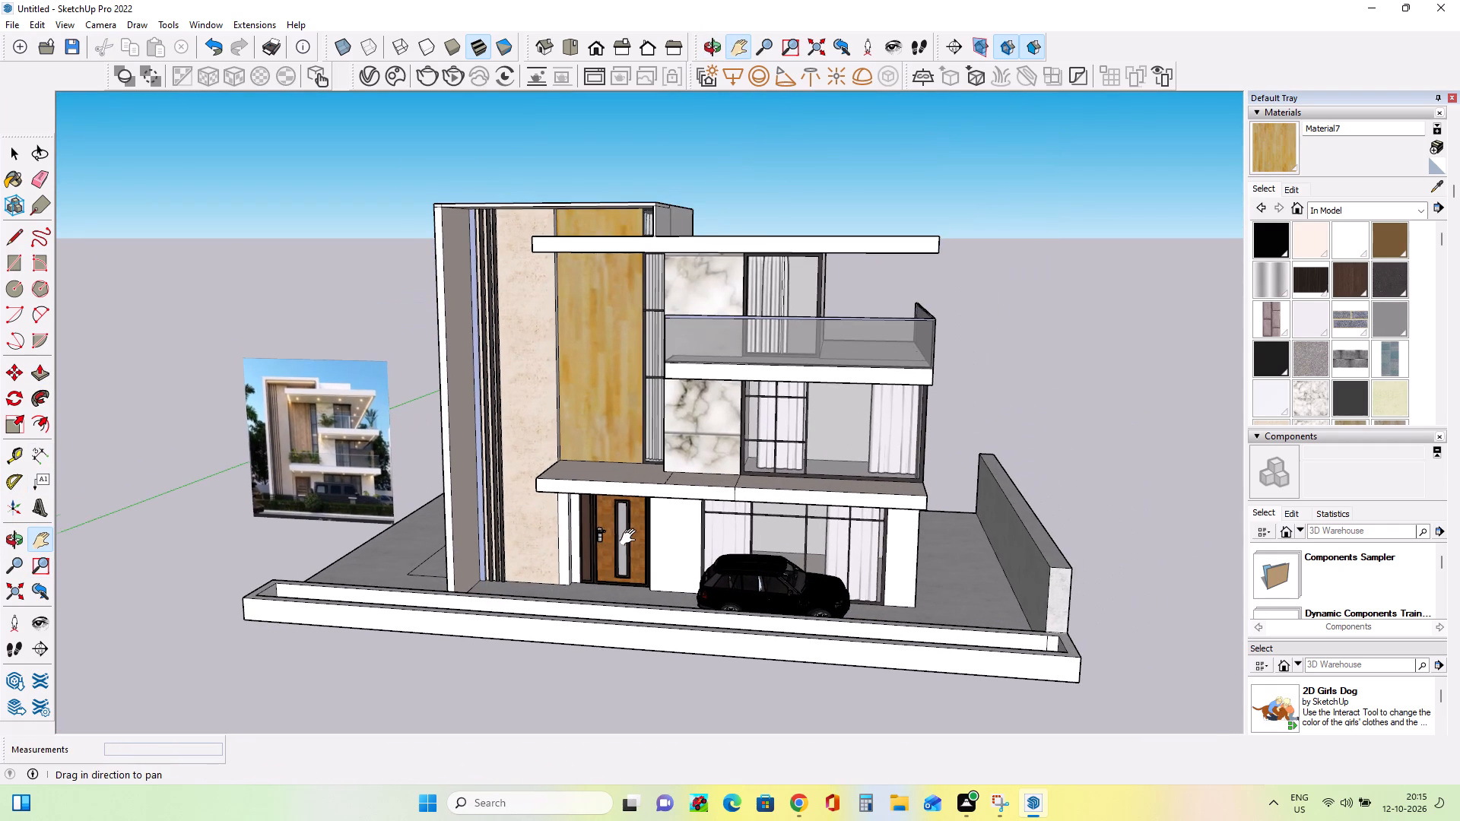
scroll(631, 537, up, 2)
middle_drag(620, 551, 667, 565)
middle_click(446, 502)
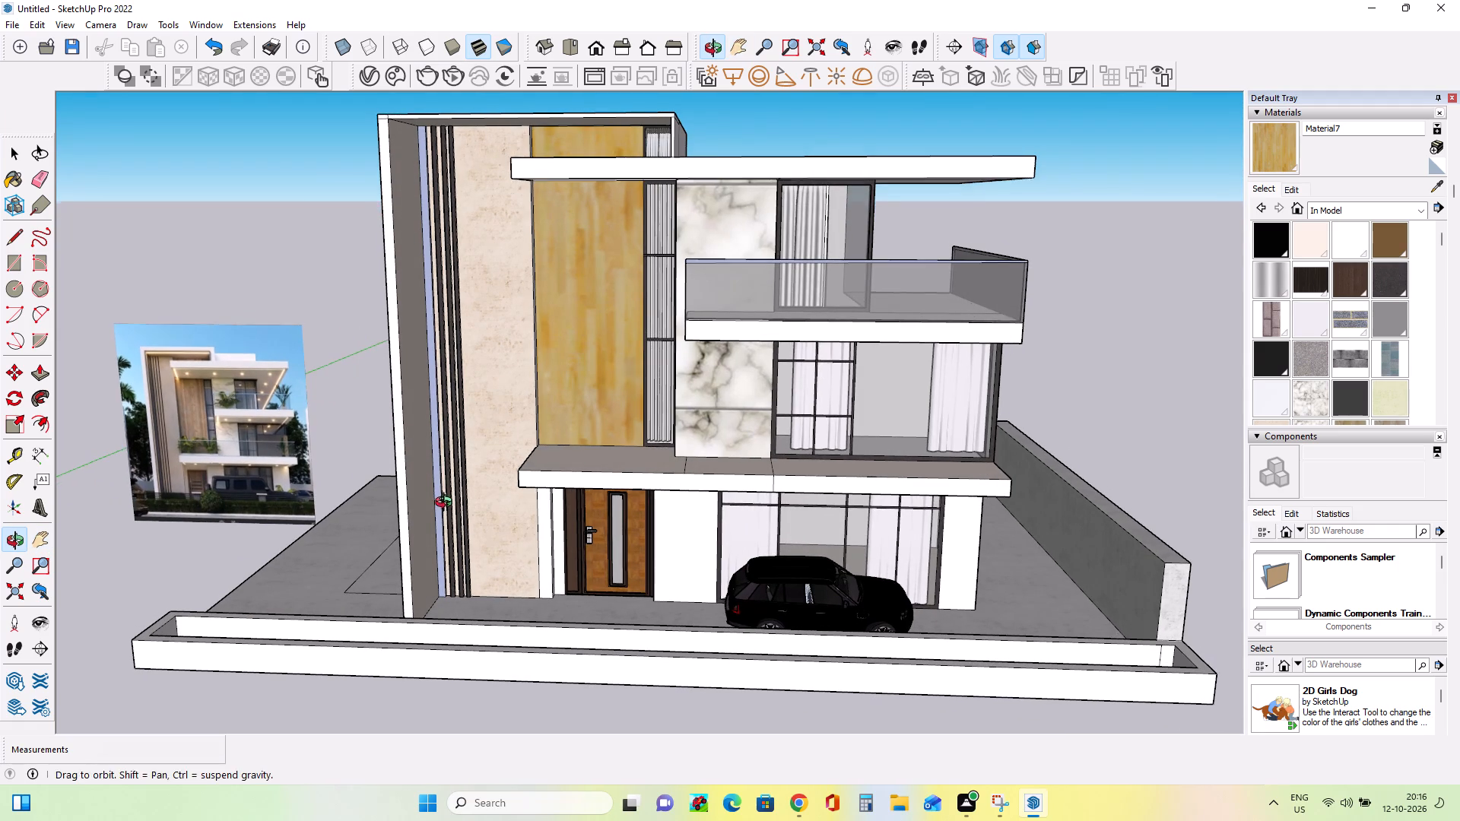
scroll(398, 537, up, 3)
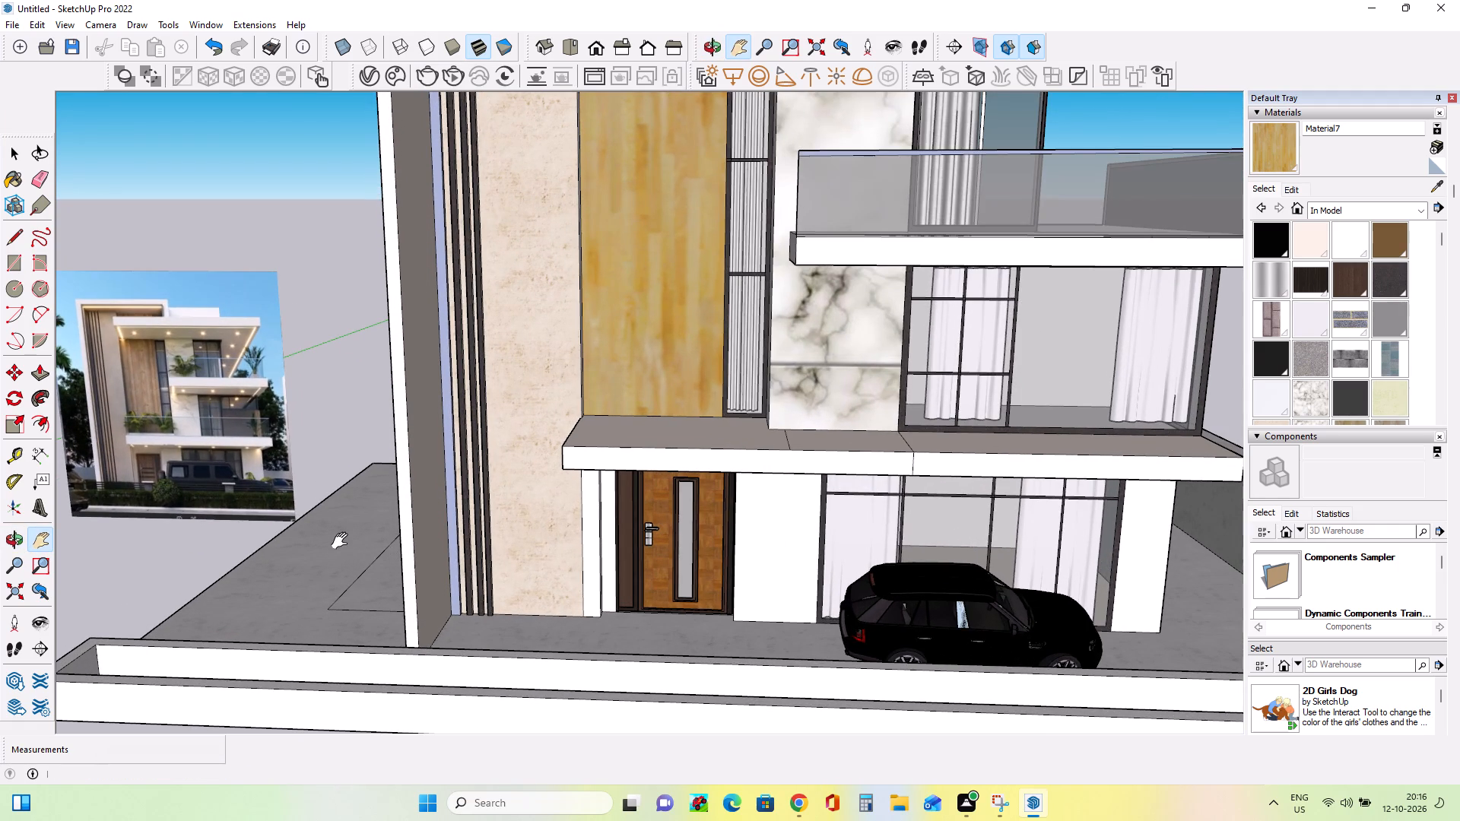
scroll(323, 532, down, 4)
middle_click(574, 524)
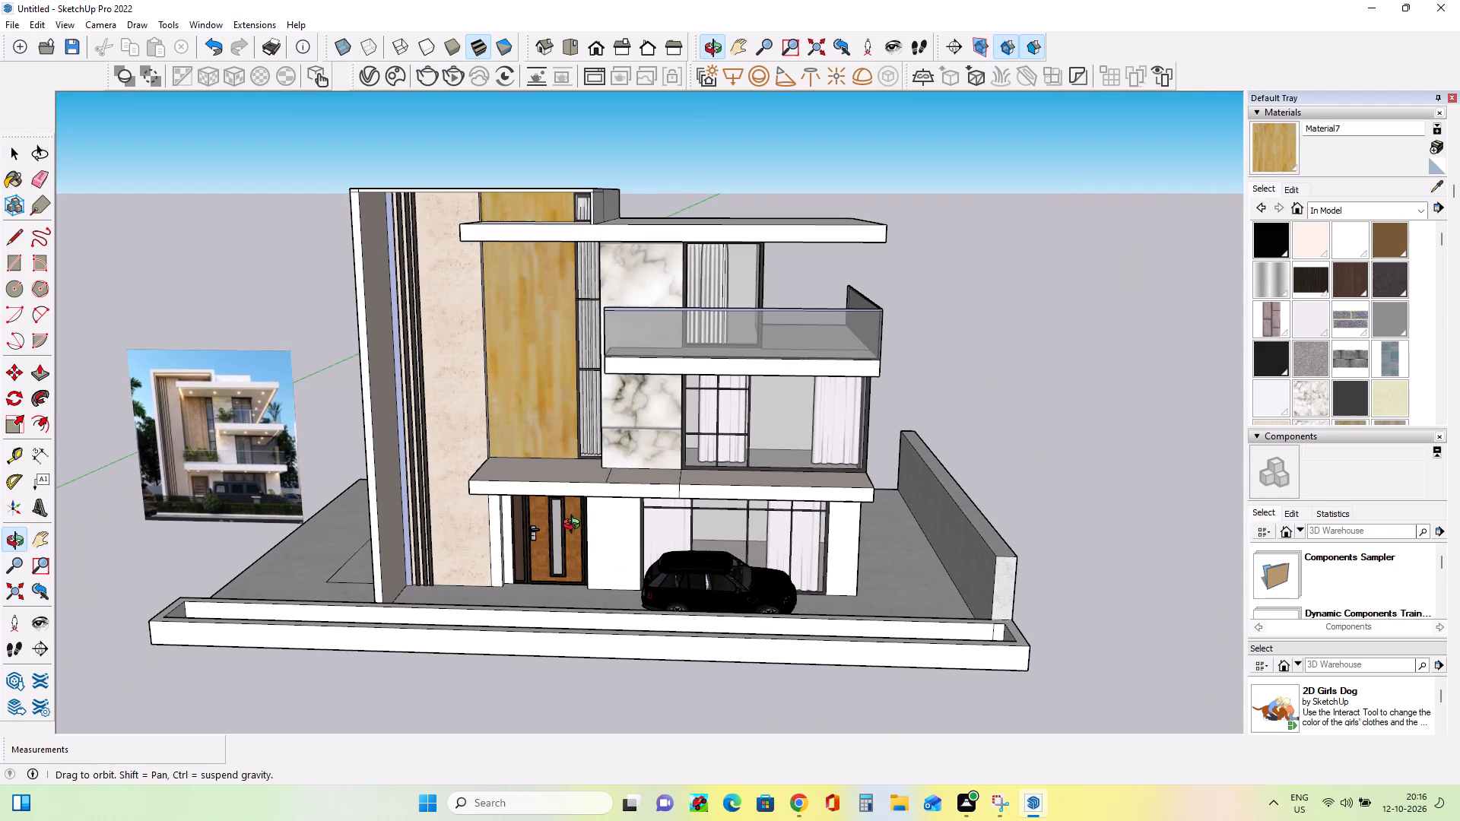
drag(554, 492, 561, 515)
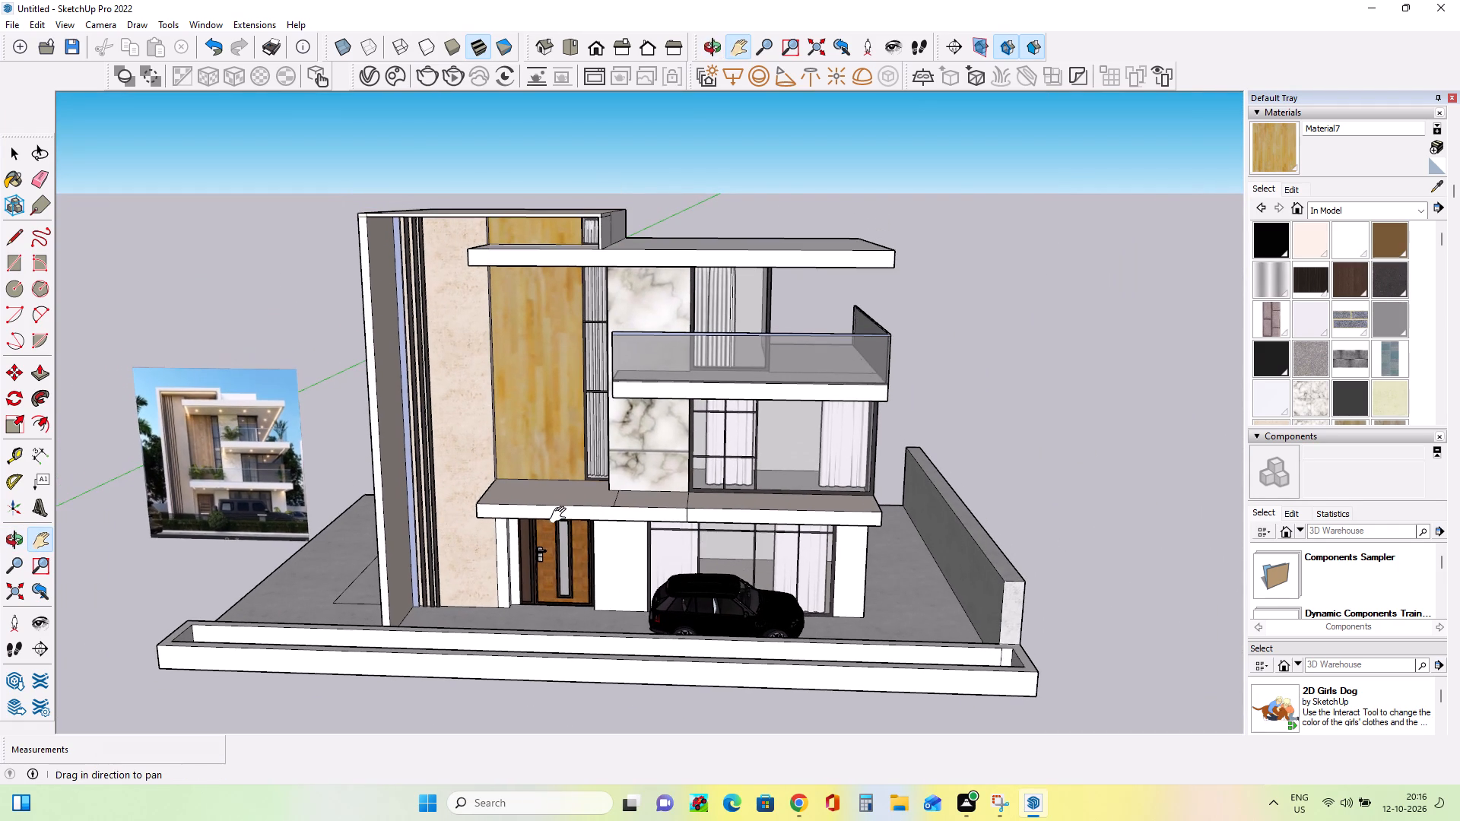
scroll(598, 544, up, 2)
middle_drag(598, 544, 595, 540)
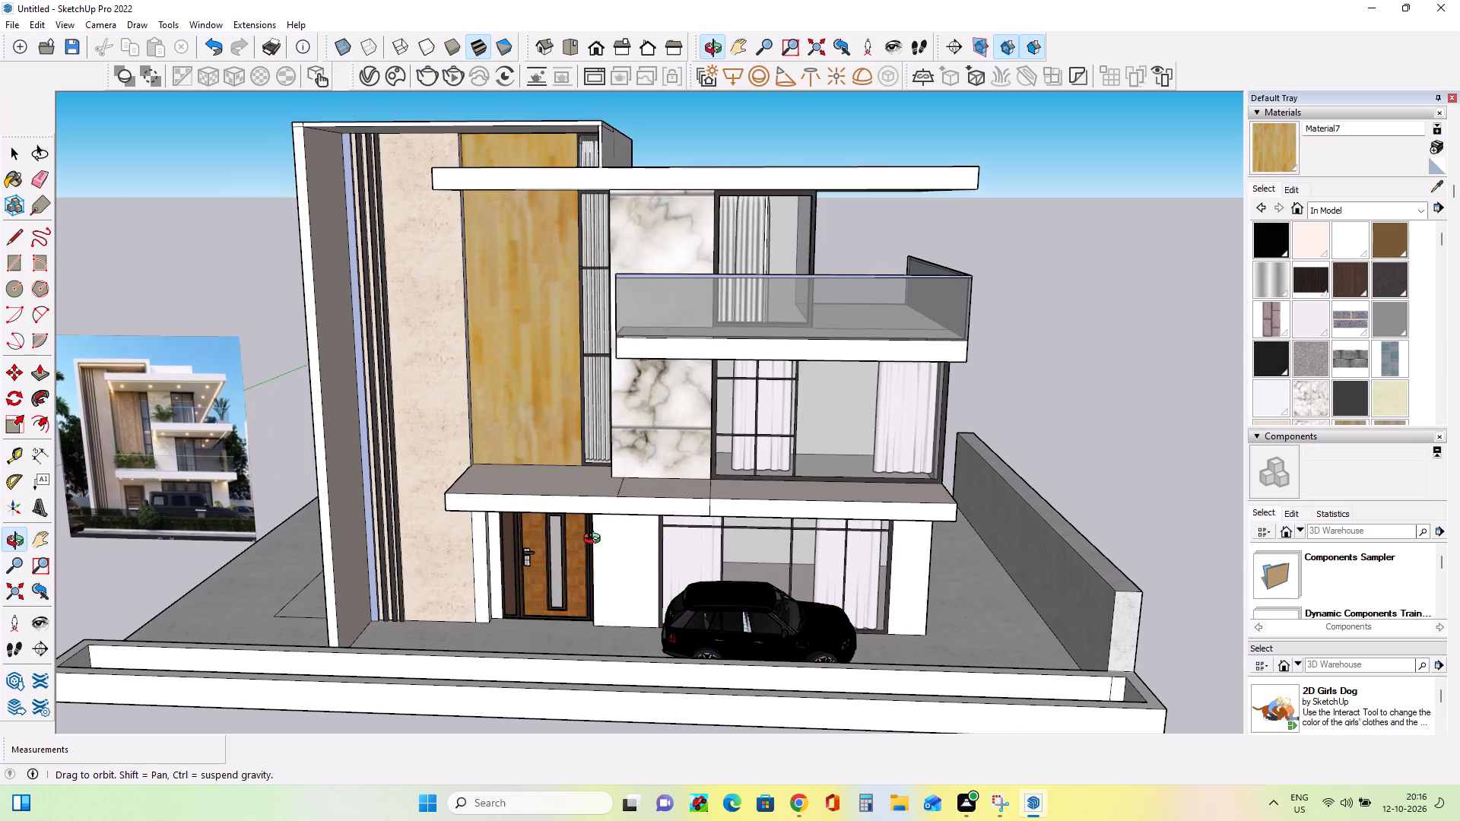
middle_drag(595, 540, 595, 527)
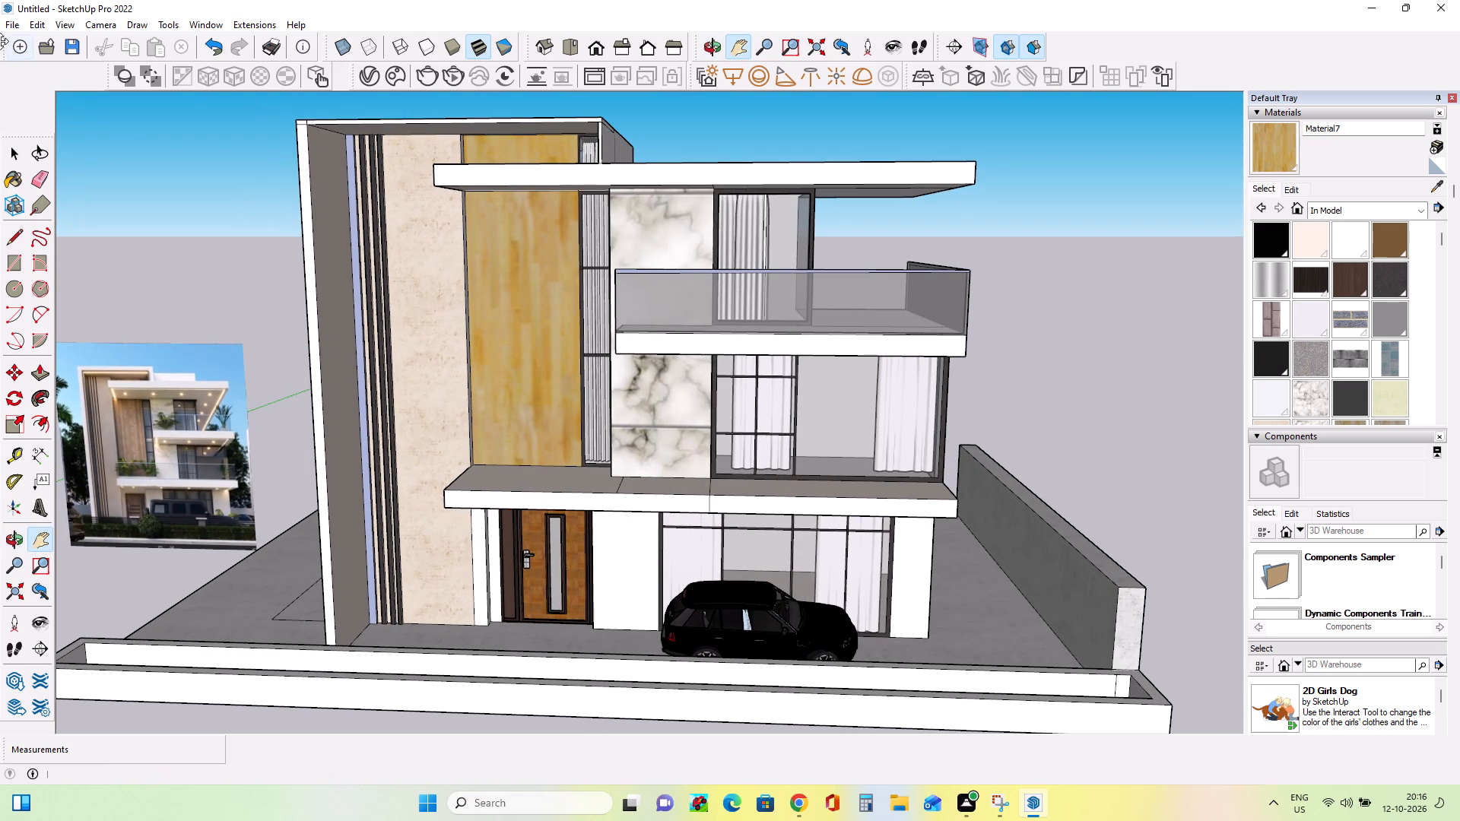
Start importing an external file into the model.
click(8, 25)
click(71, 288)
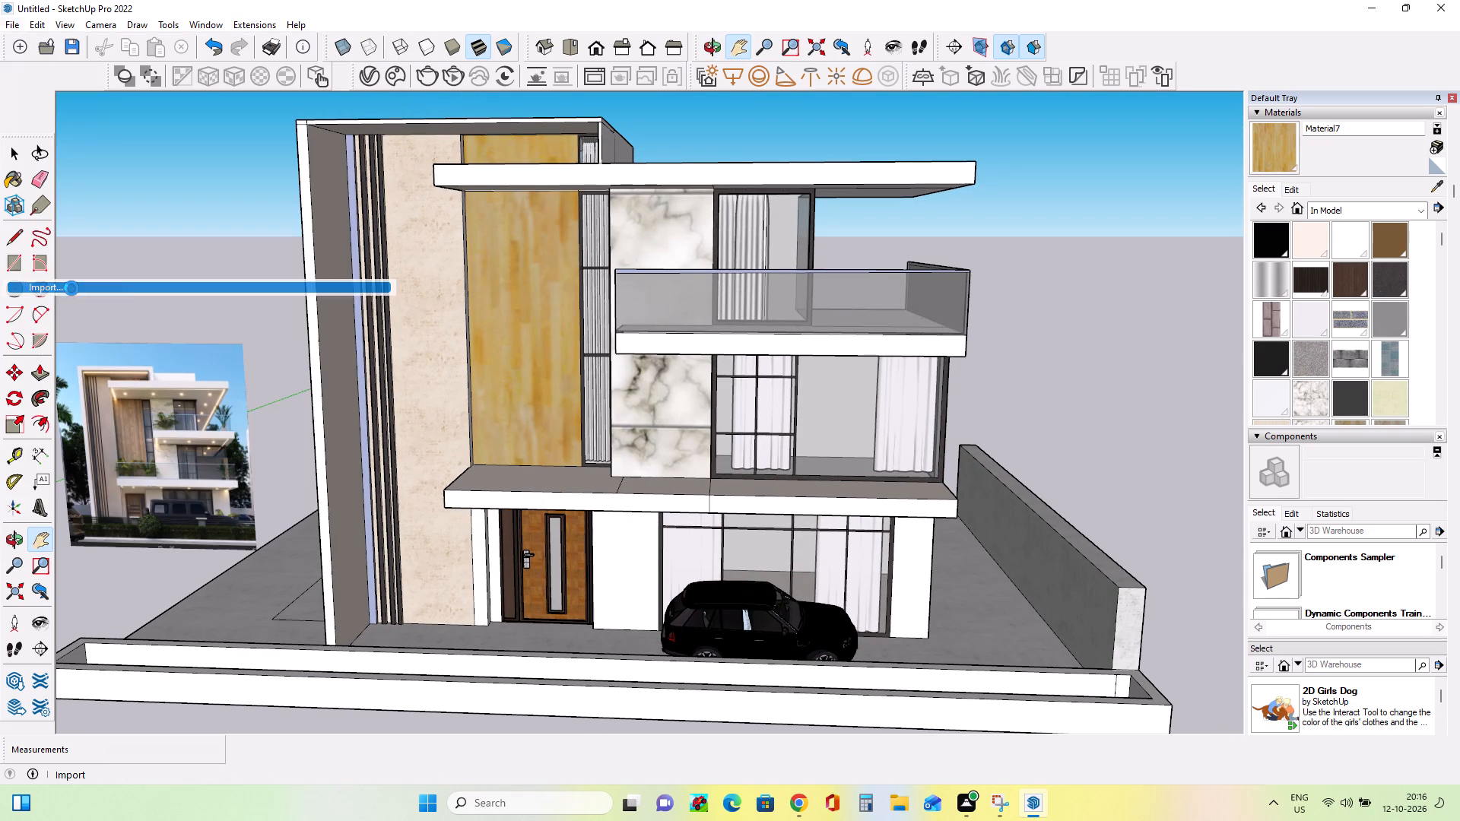
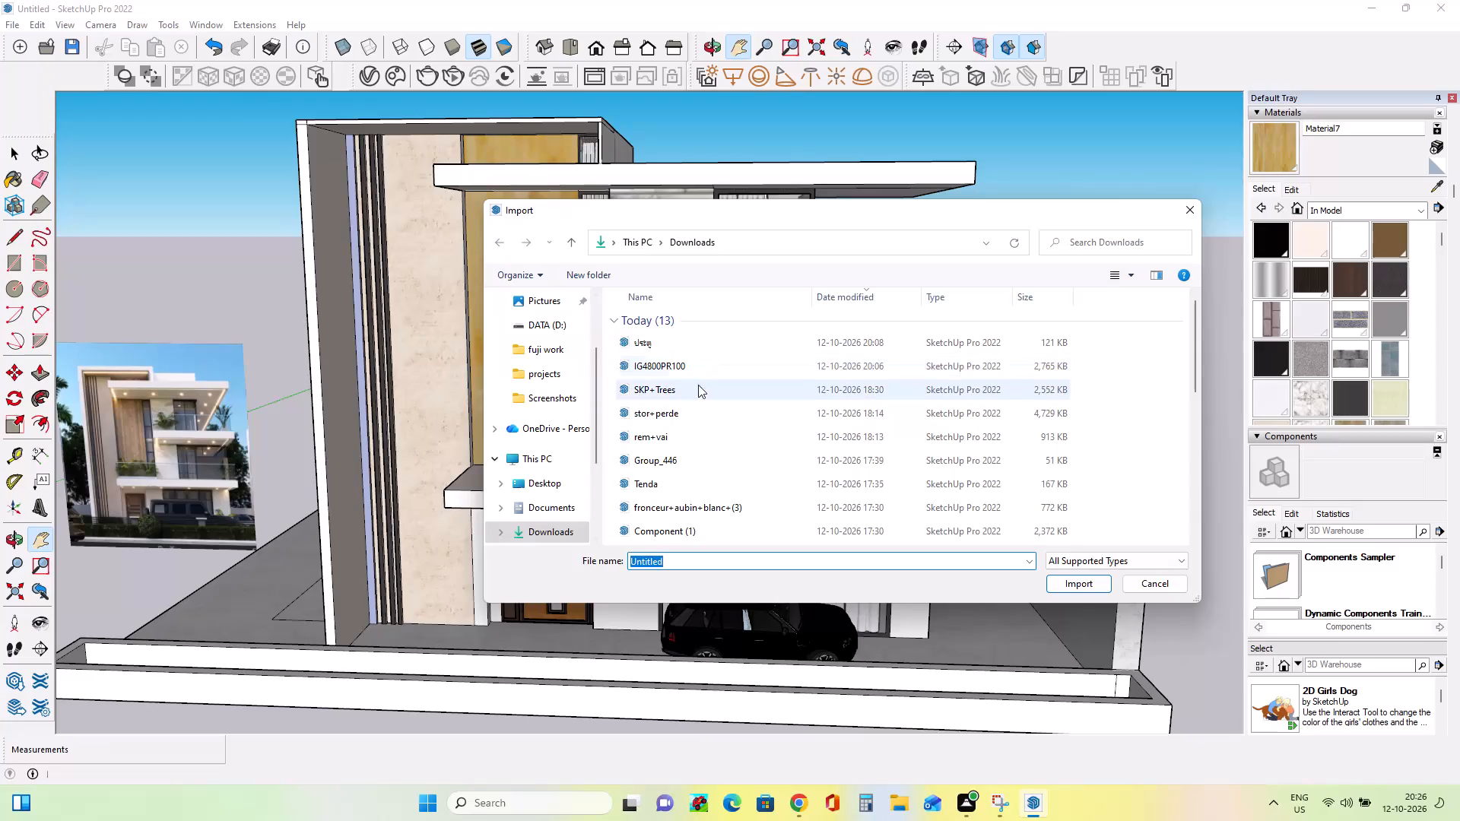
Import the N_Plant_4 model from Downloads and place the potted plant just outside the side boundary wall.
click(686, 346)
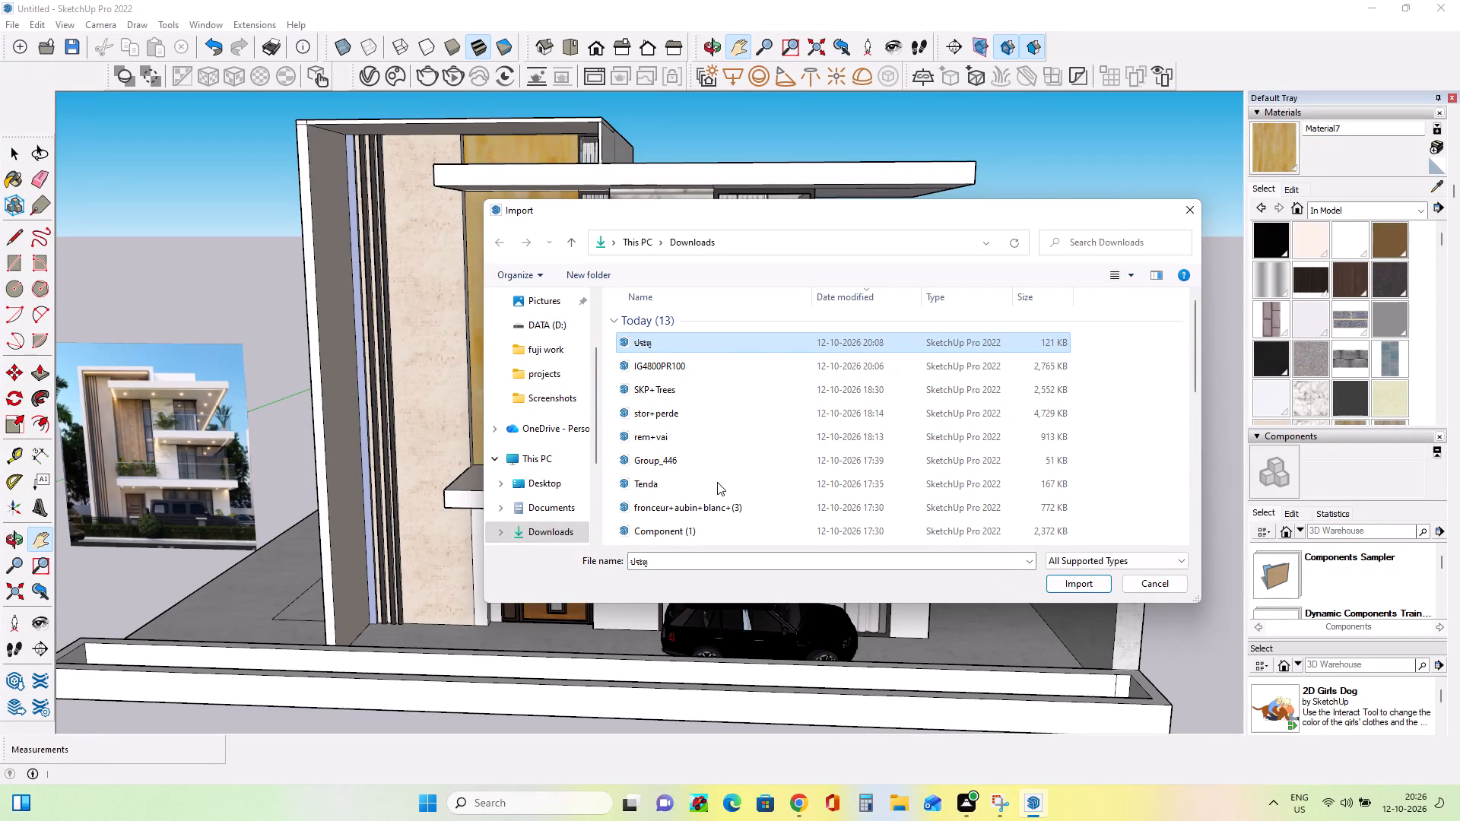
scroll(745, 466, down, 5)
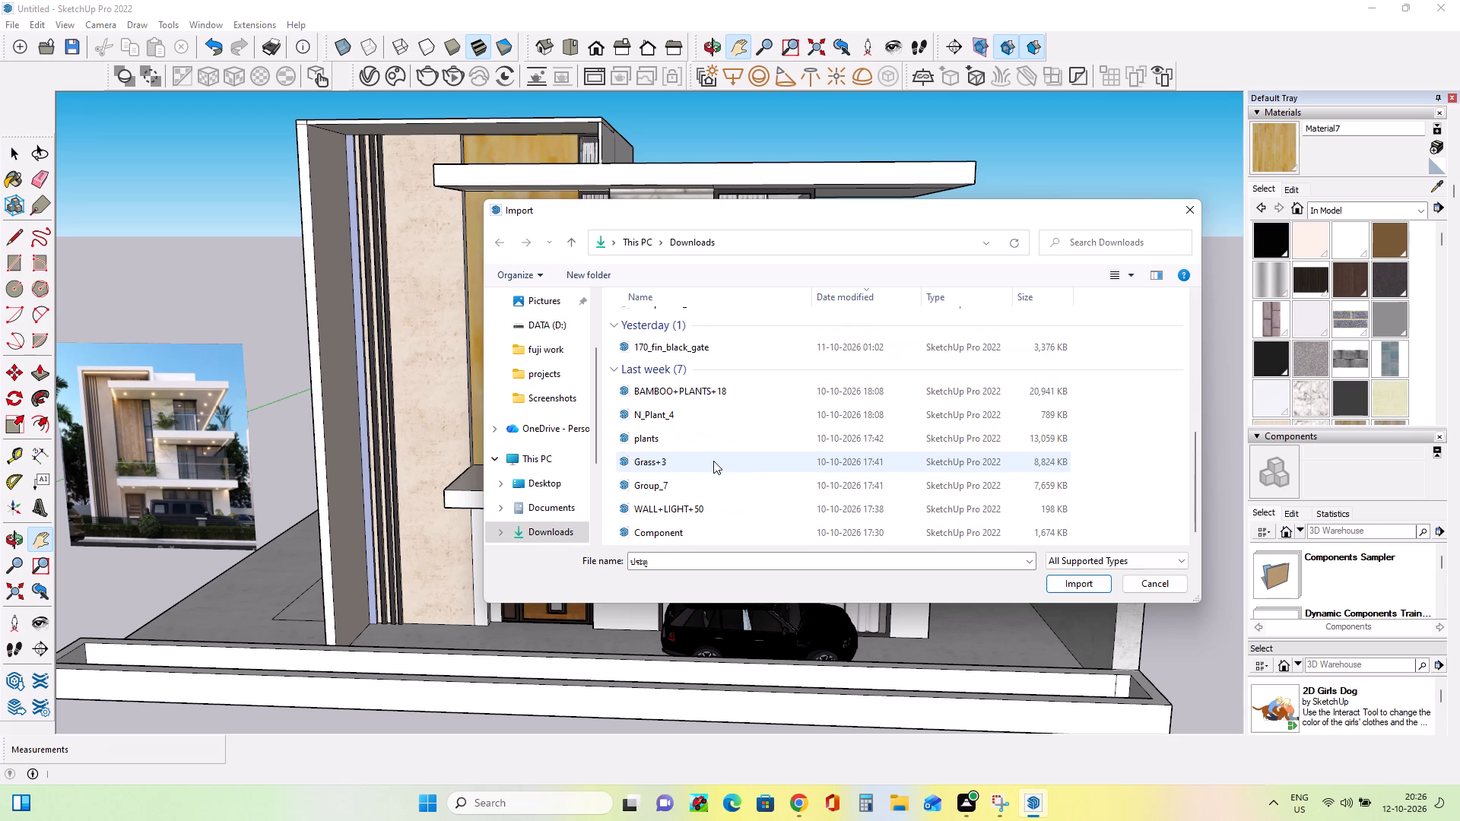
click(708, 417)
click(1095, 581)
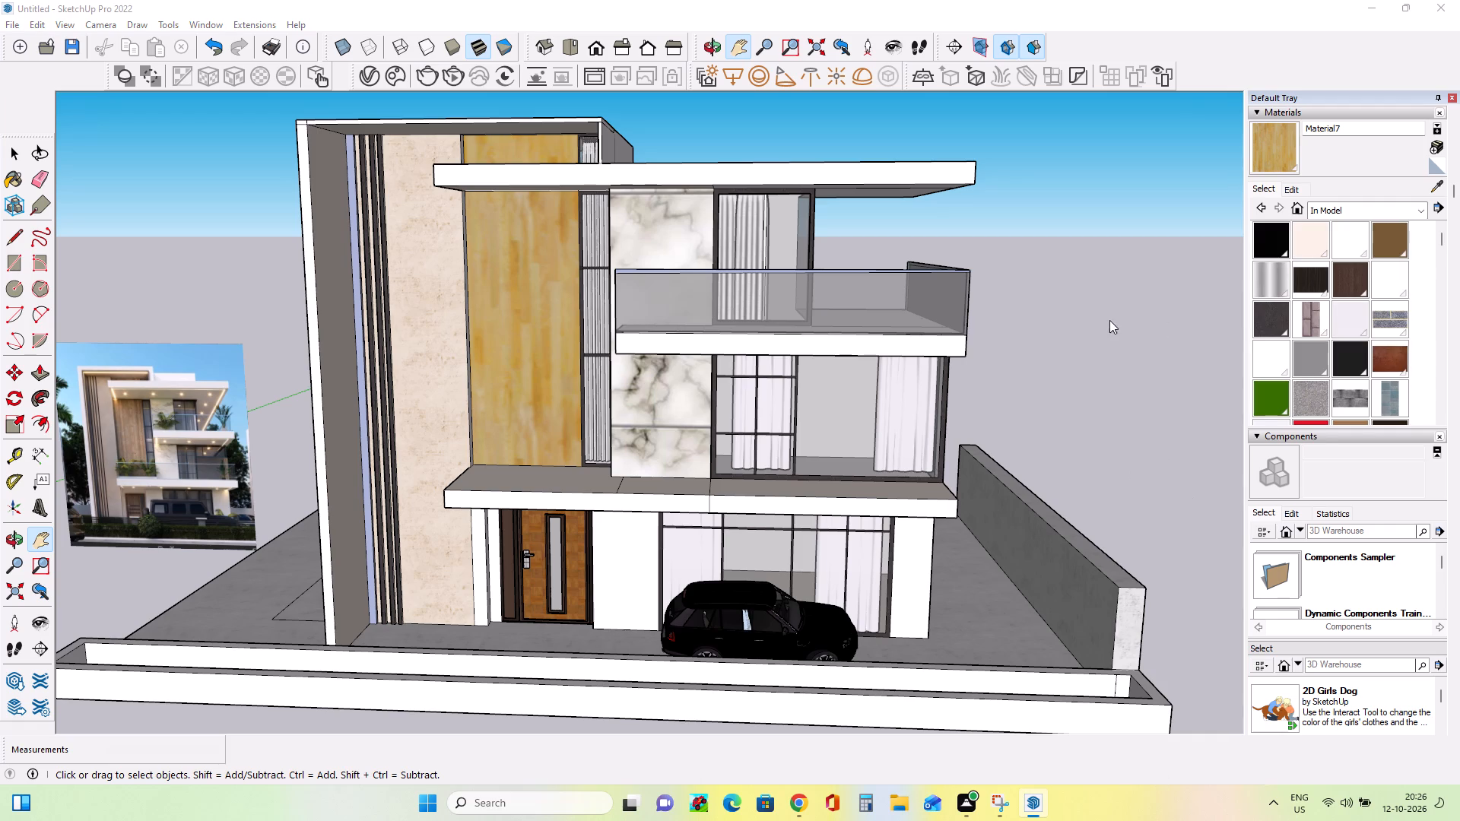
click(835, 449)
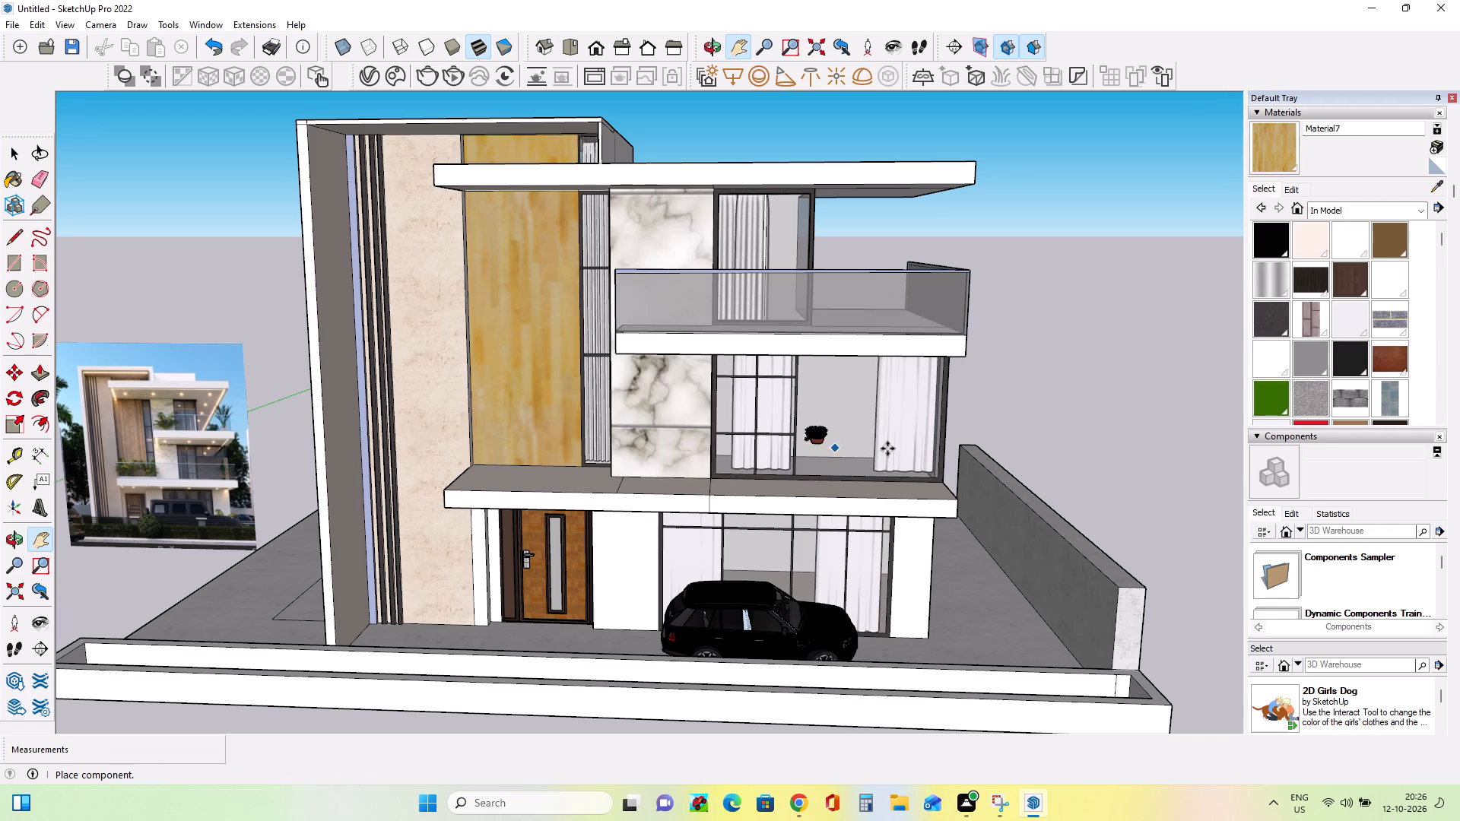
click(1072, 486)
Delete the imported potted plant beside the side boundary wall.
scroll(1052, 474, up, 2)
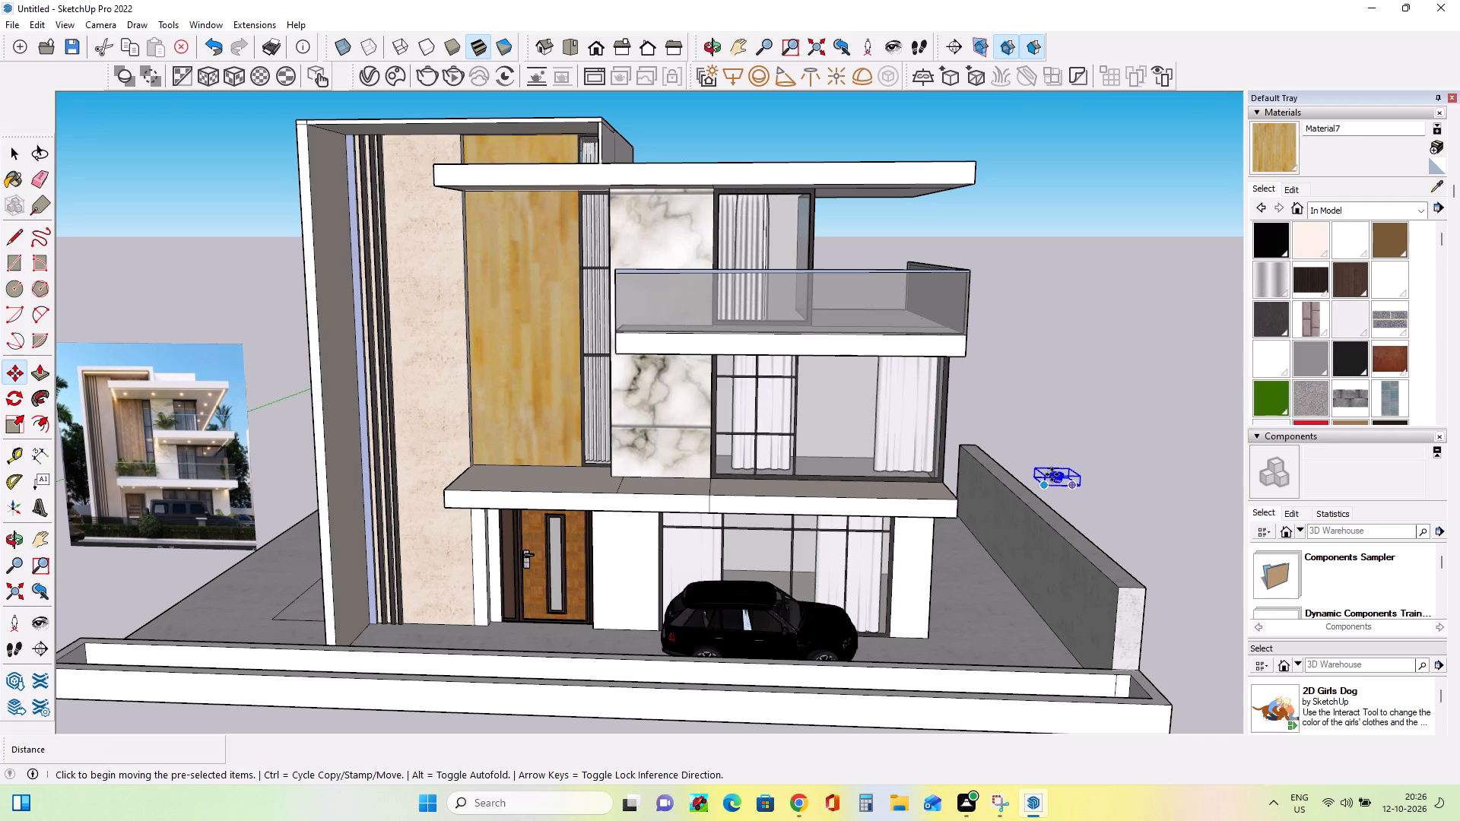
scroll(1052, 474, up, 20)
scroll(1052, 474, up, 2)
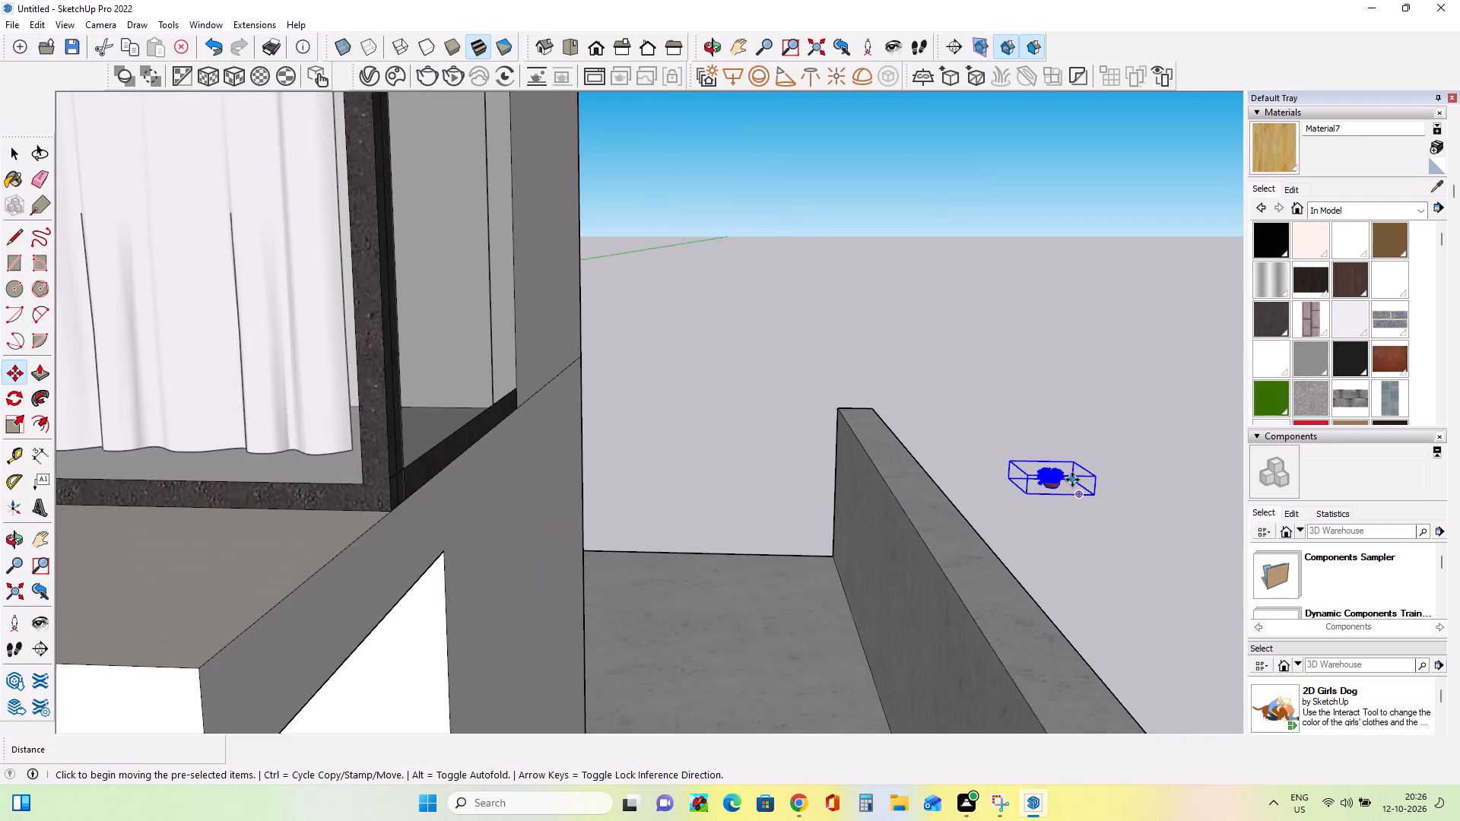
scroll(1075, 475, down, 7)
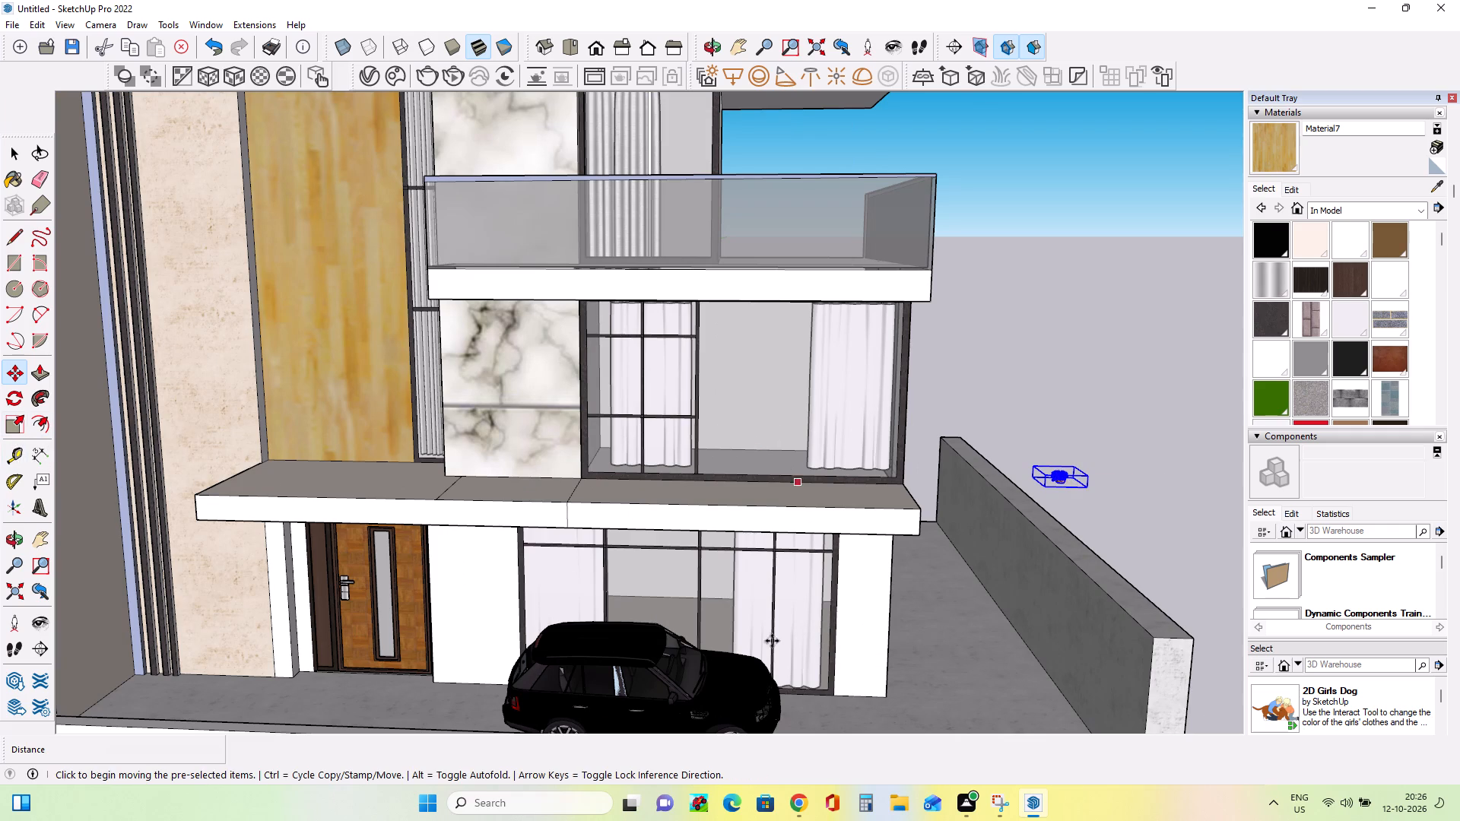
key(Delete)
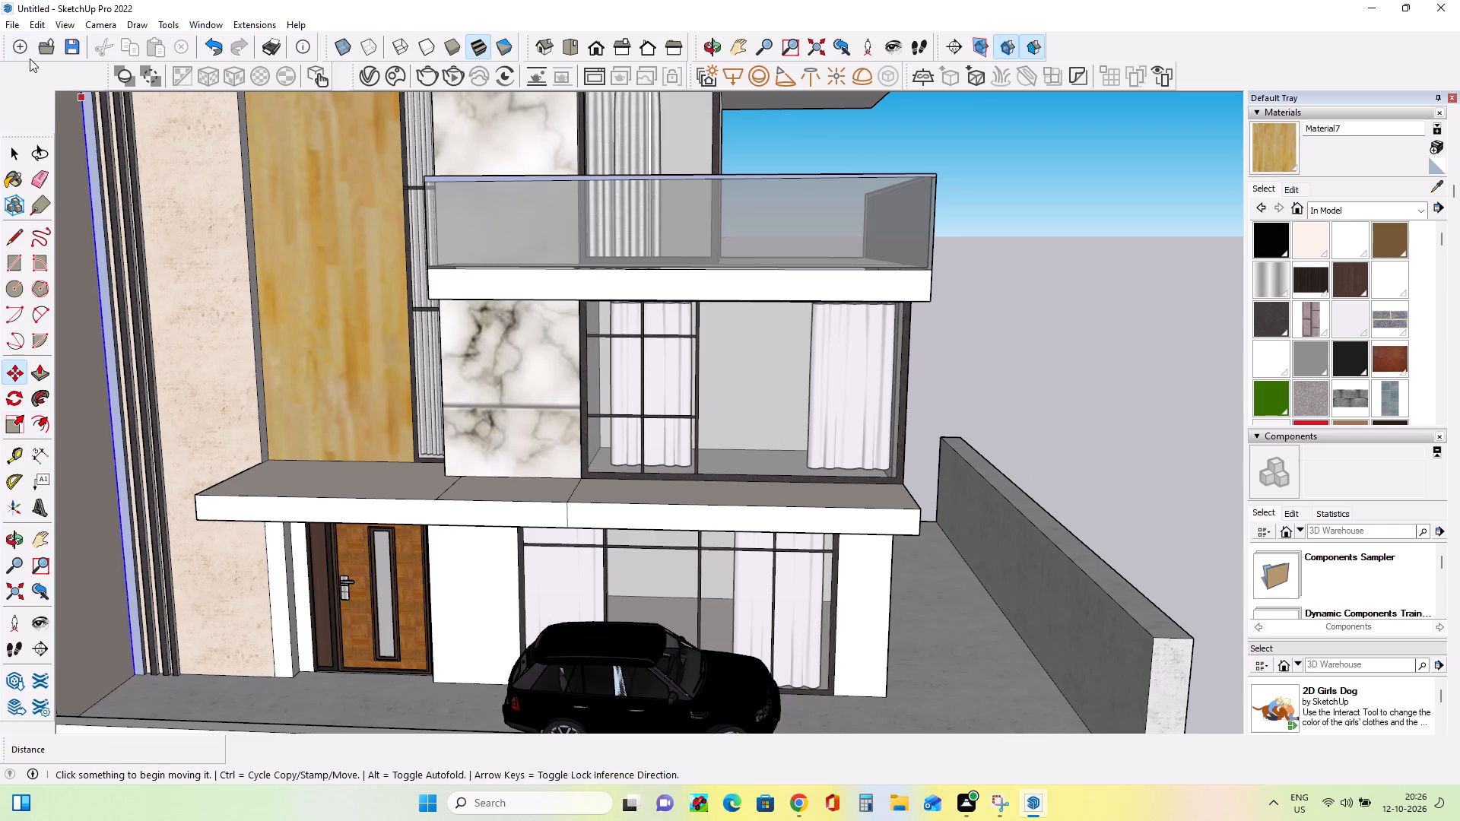
Import the plants SketchUp file from Downloads into the model.
click(5, 21)
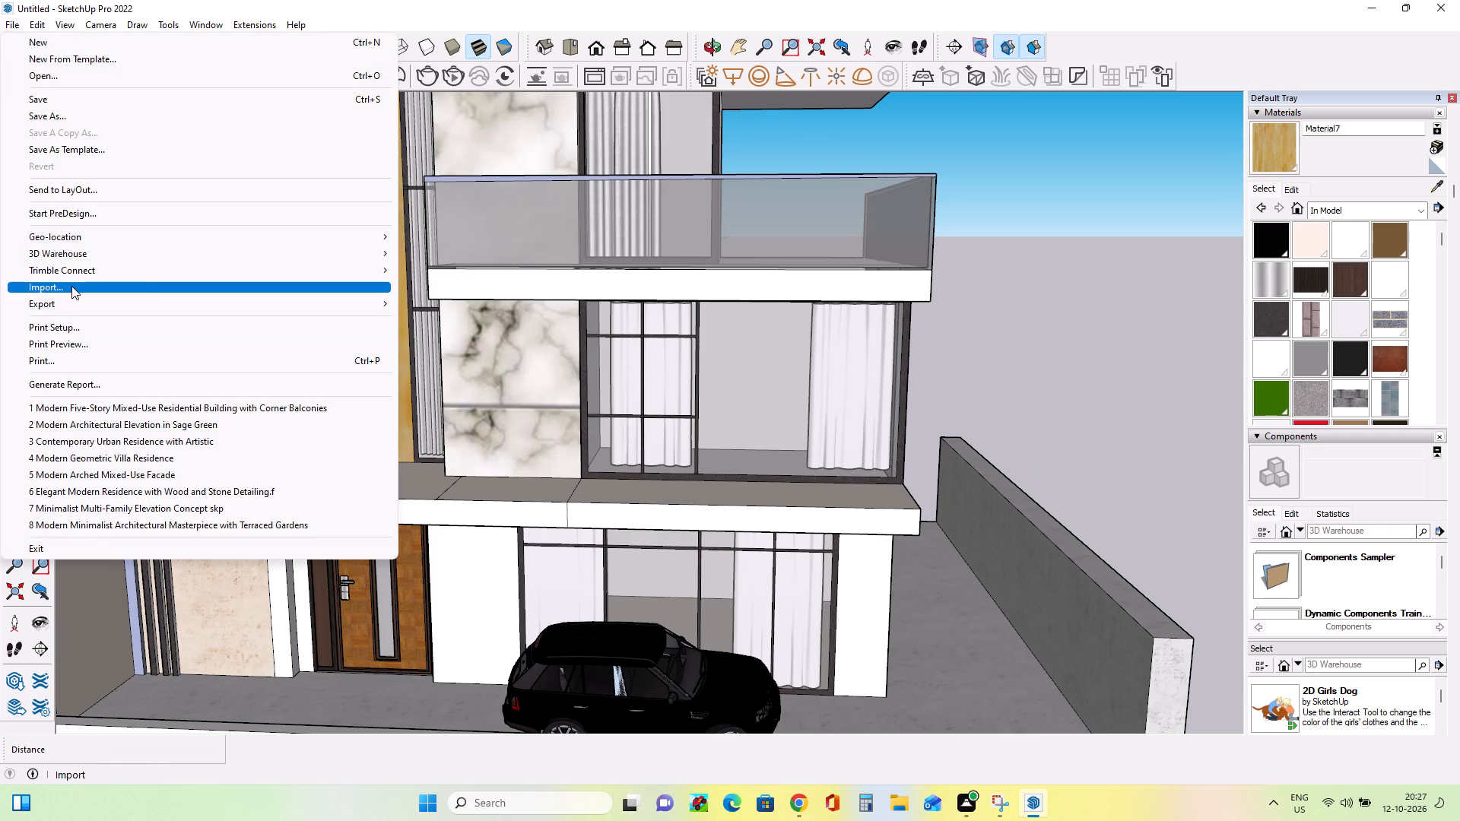
click(71, 286)
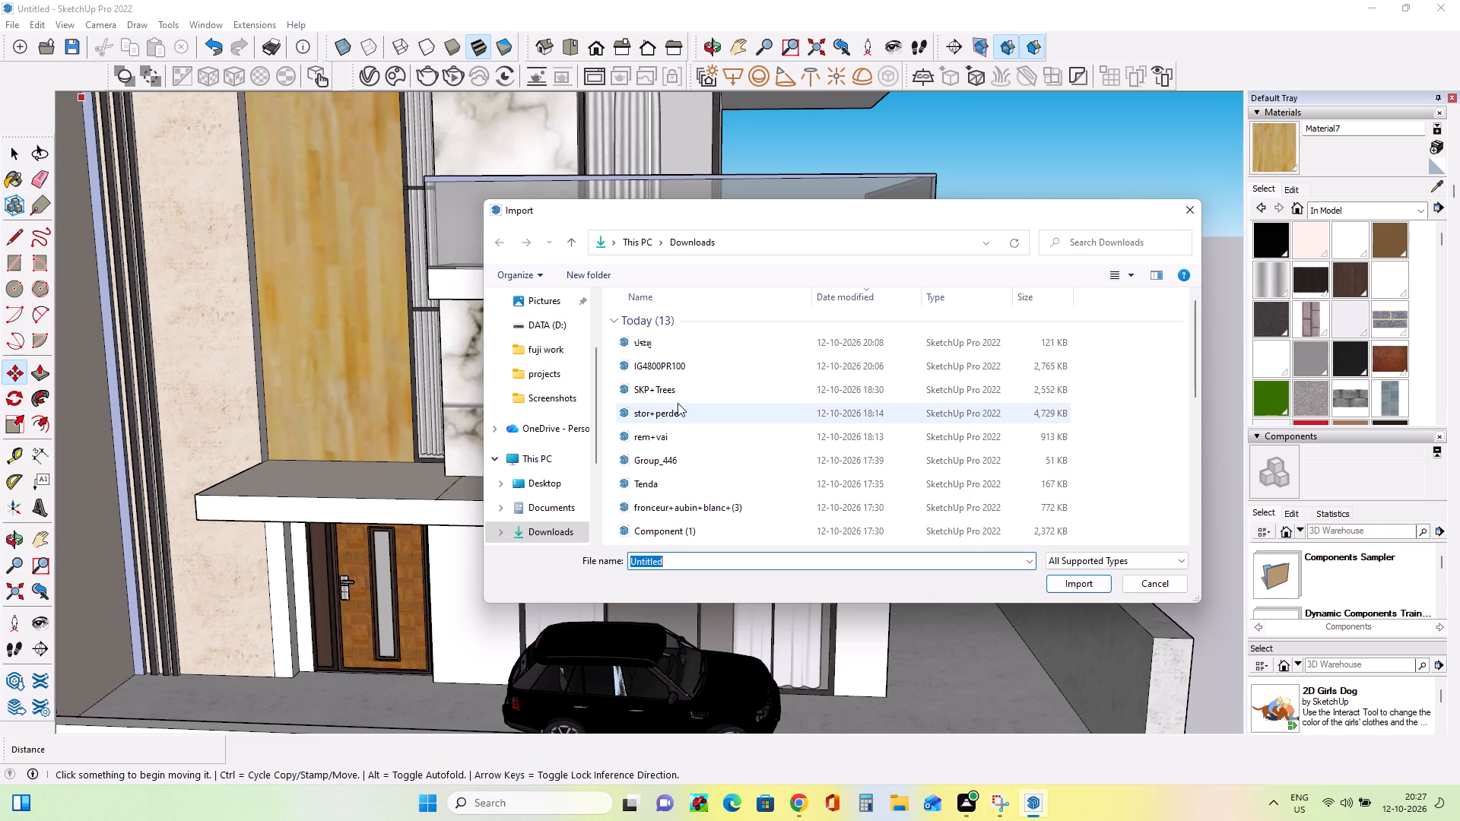
scroll(679, 448, down, 4)
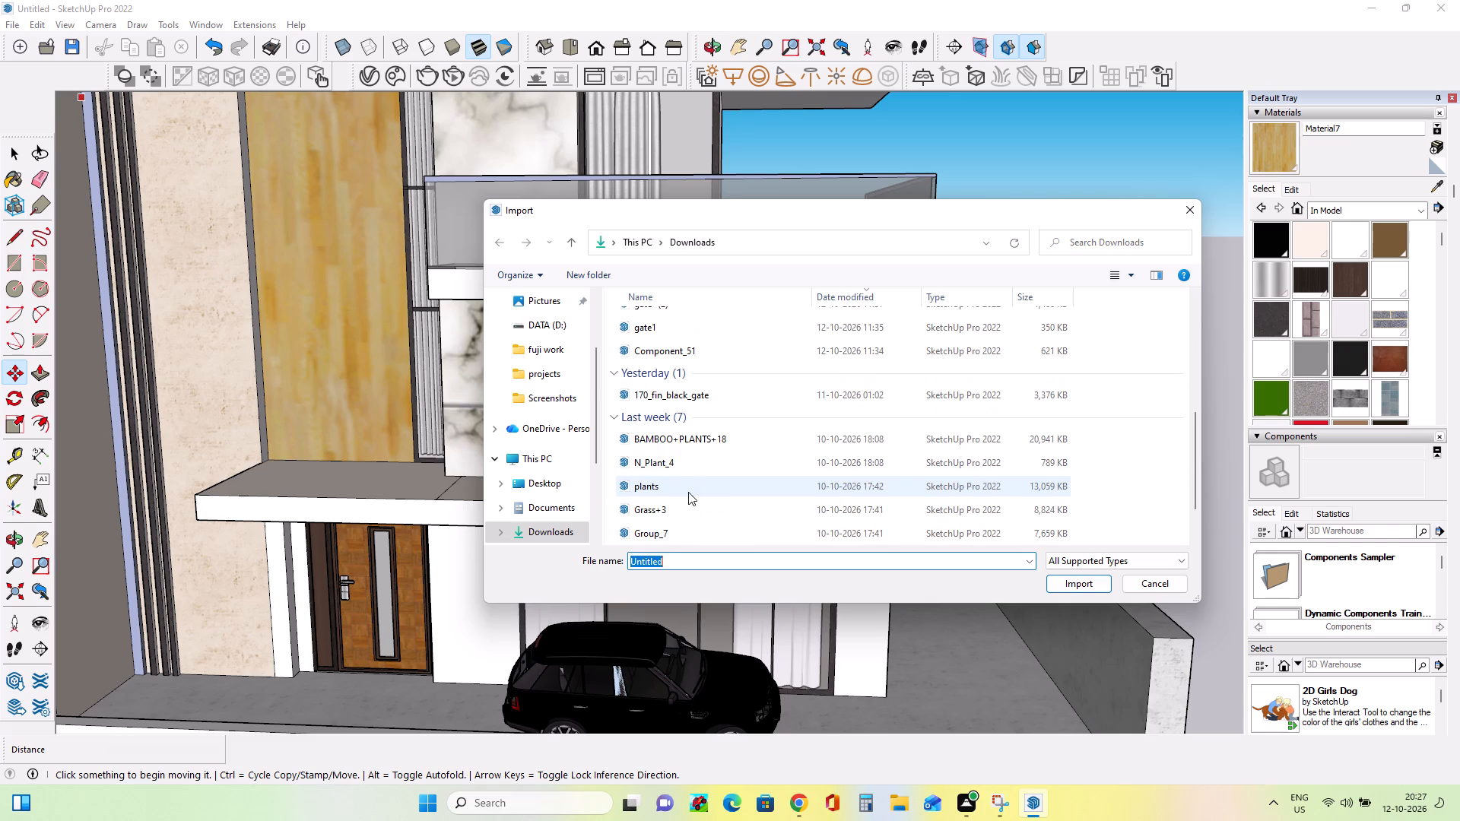
click(682, 481)
click(1064, 586)
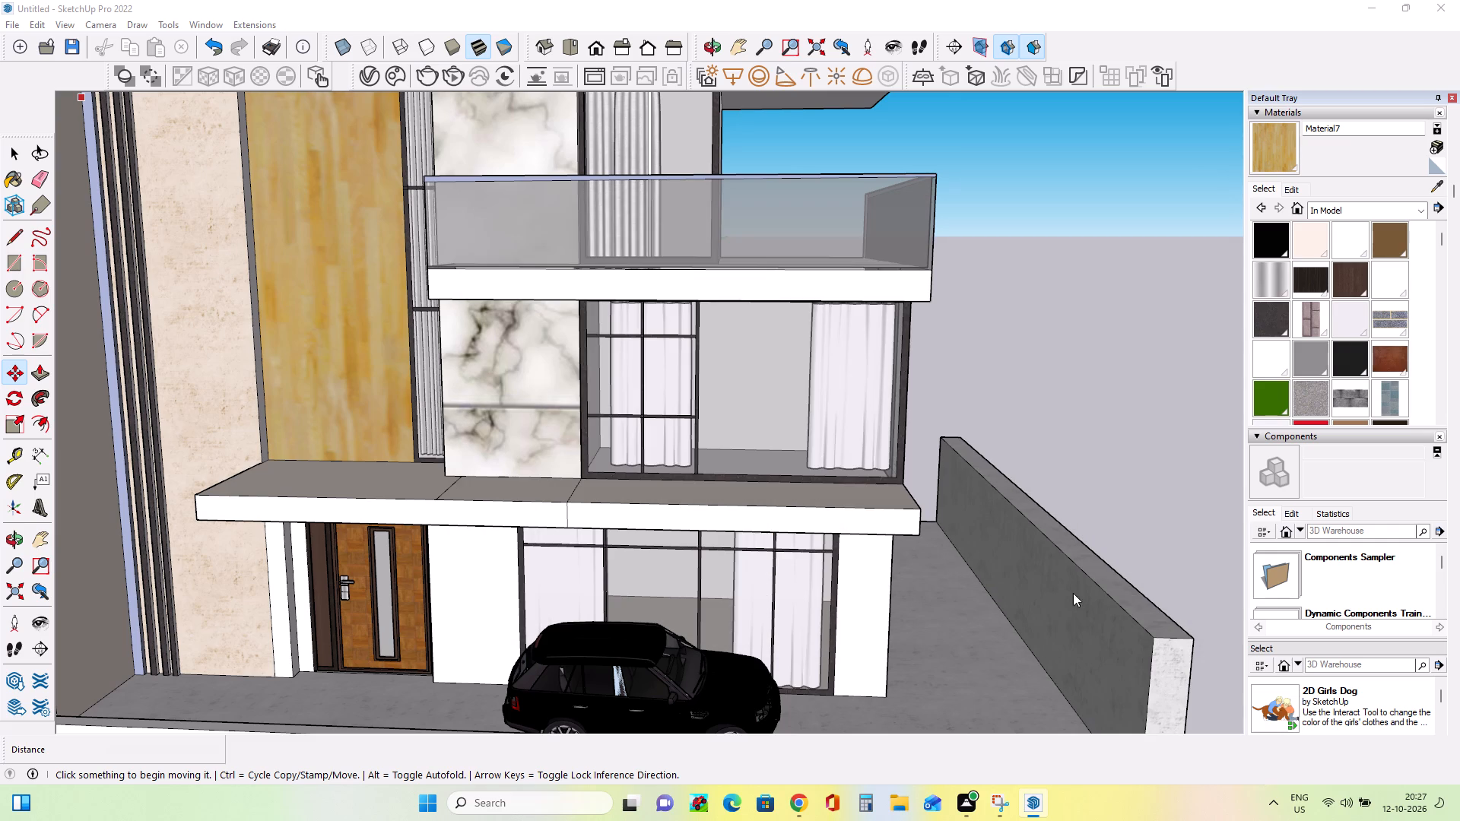
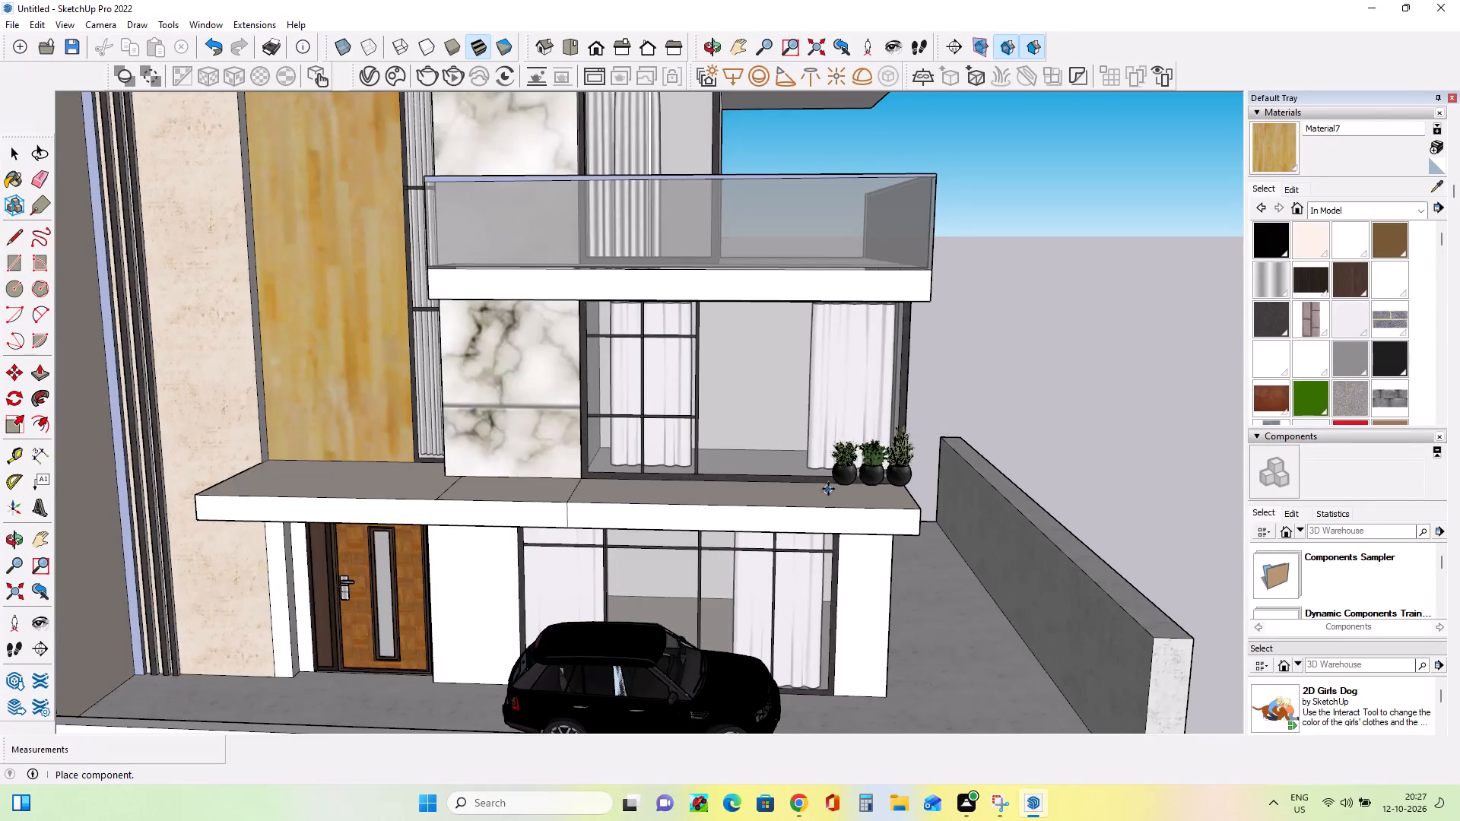
Place the imported three-pot plant group at the long front planter, in front of the parked car.
scroll(828, 487, down, 12)
scroll(786, 584, up, 9)
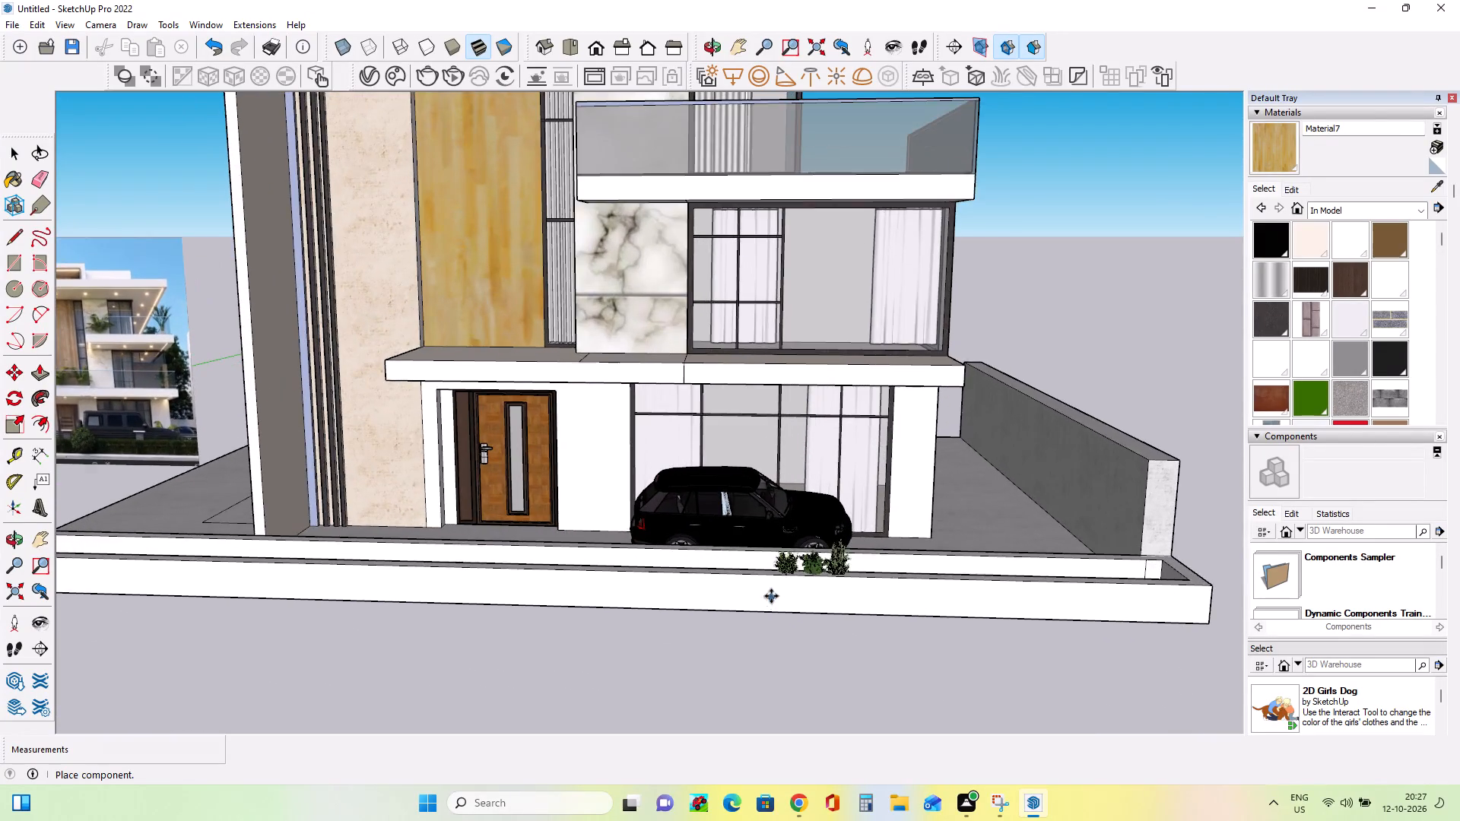
middle_drag(778, 616, 794, 735)
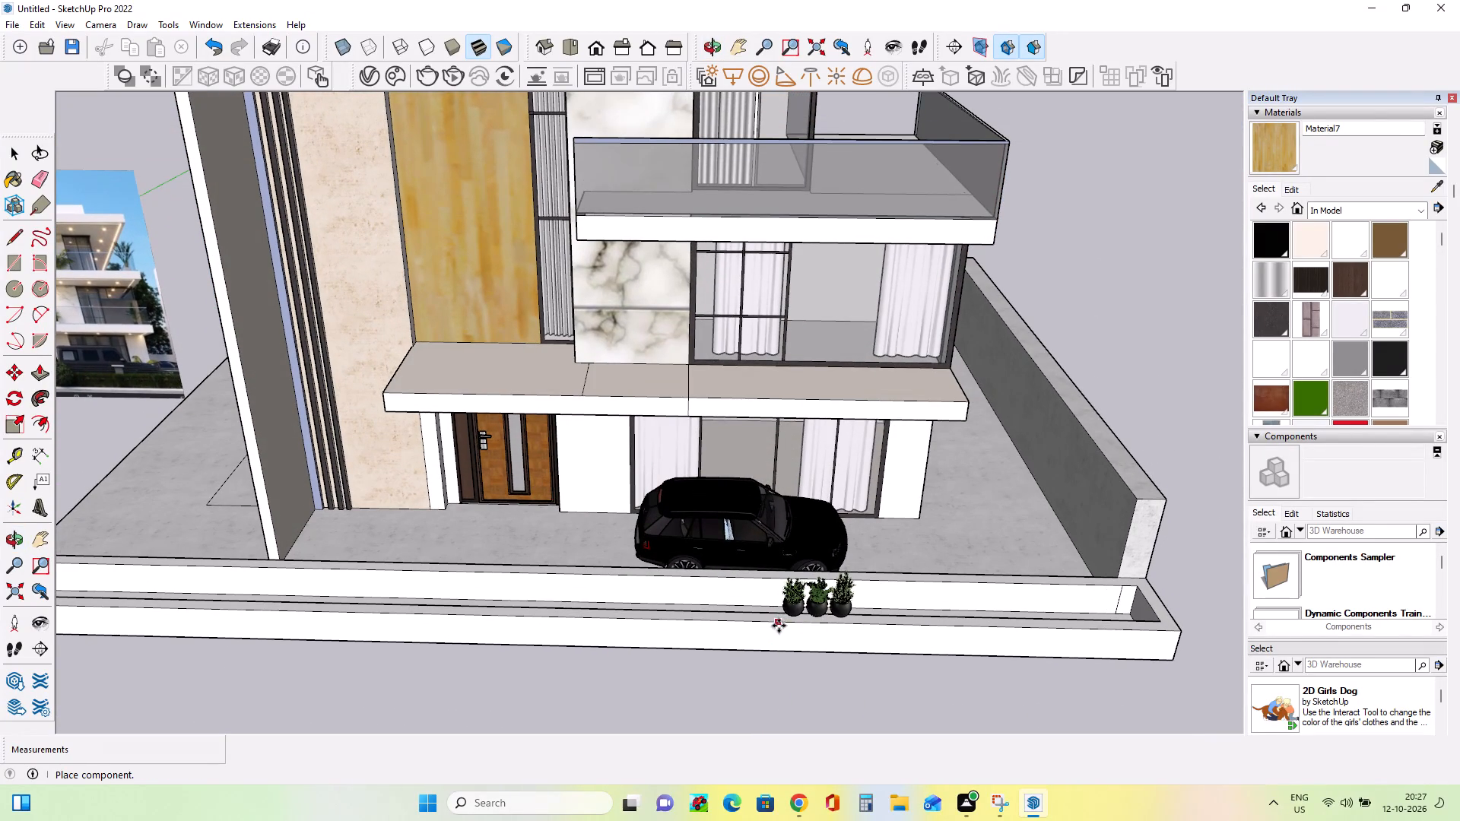
click(778, 631)
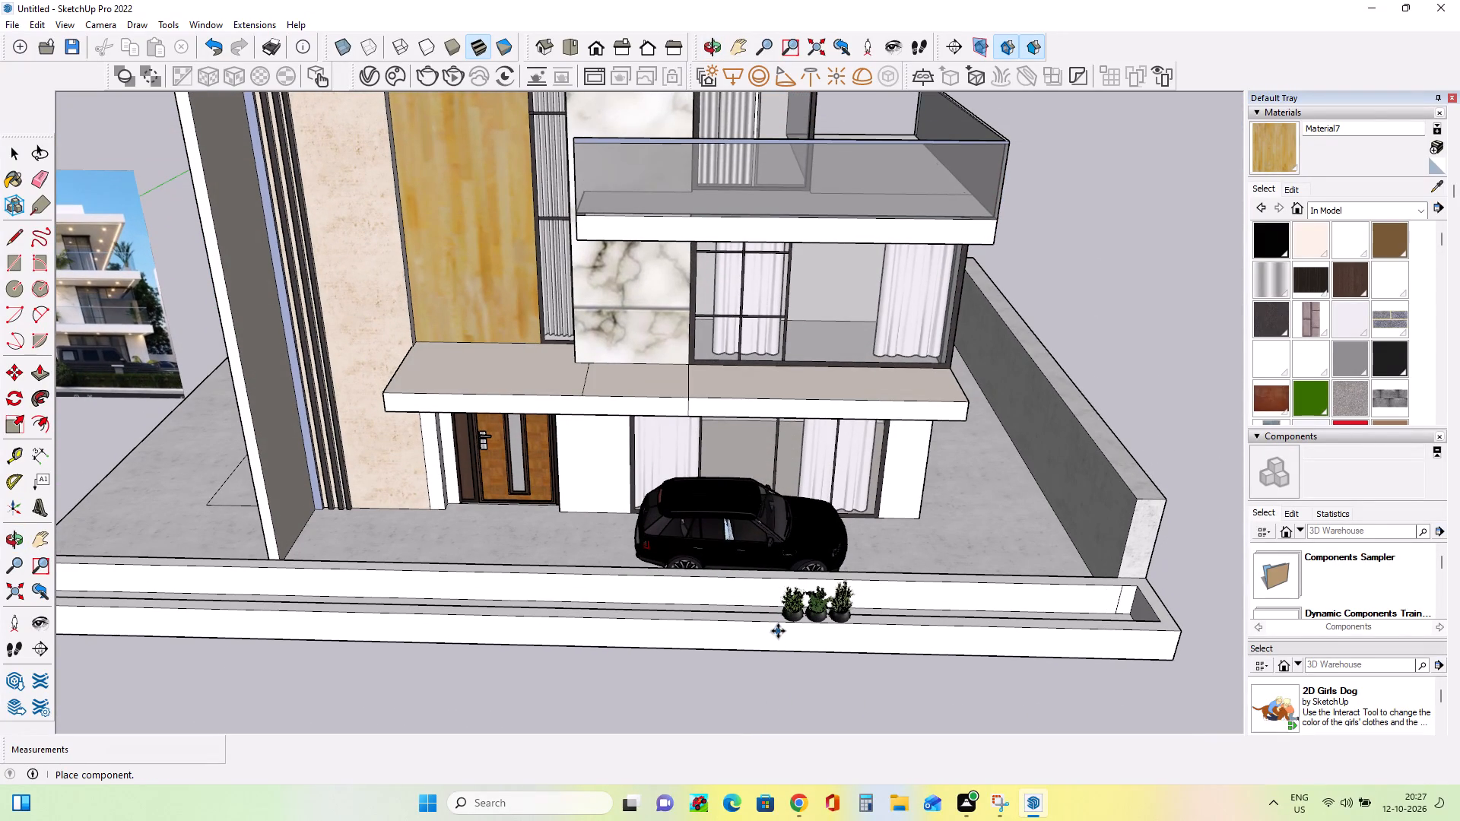
Reposition the three-pot plant group so it sits inside the front planter trough, between its two long walls.
middle_drag(823, 658, 877, 485)
scroll(853, 537, up, 5)
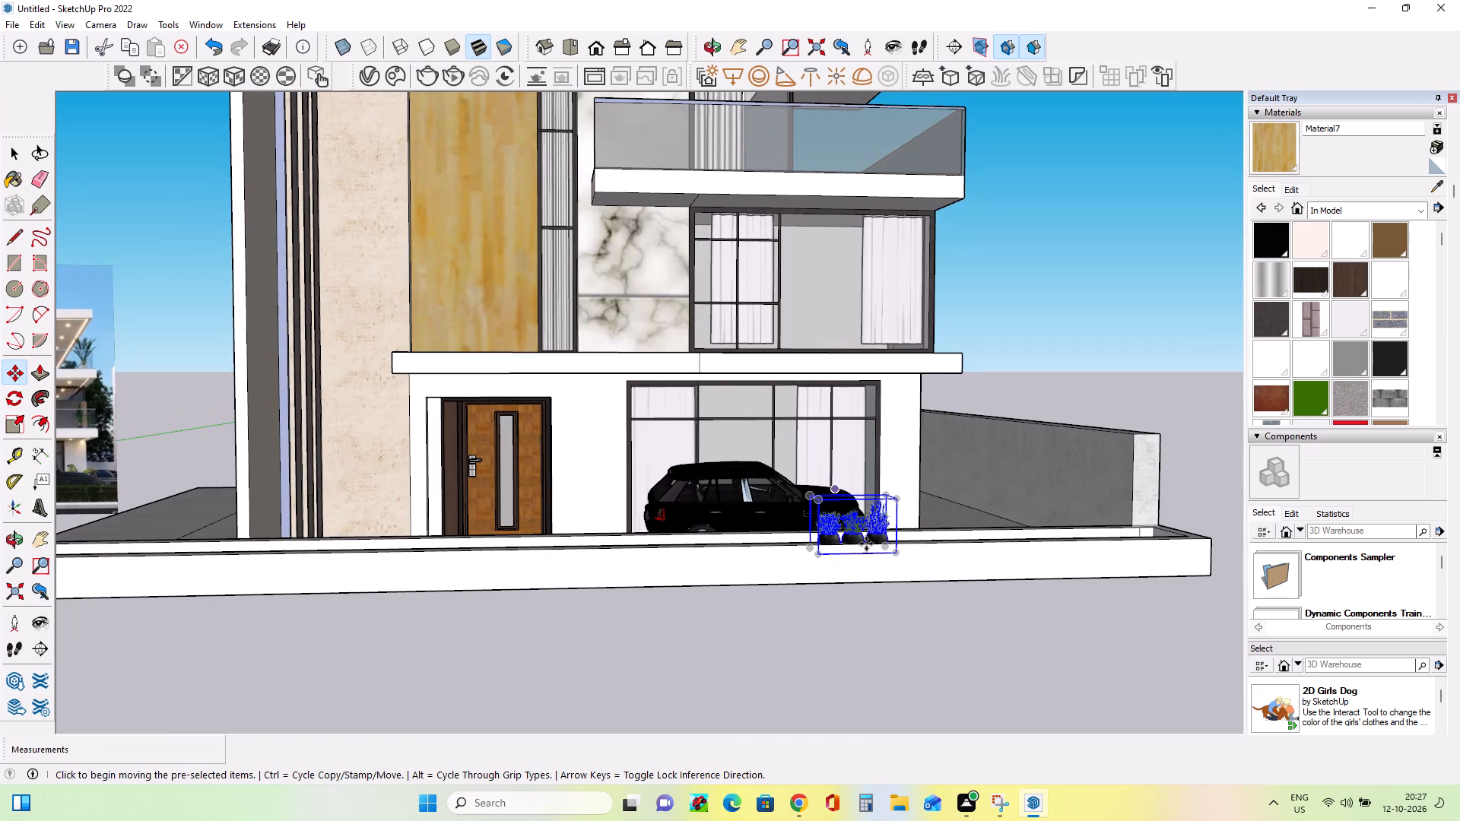
scroll(866, 544, up, 12)
middle_drag(836, 551, 843, 652)
scroll(843, 642, up, 1)
click(859, 670)
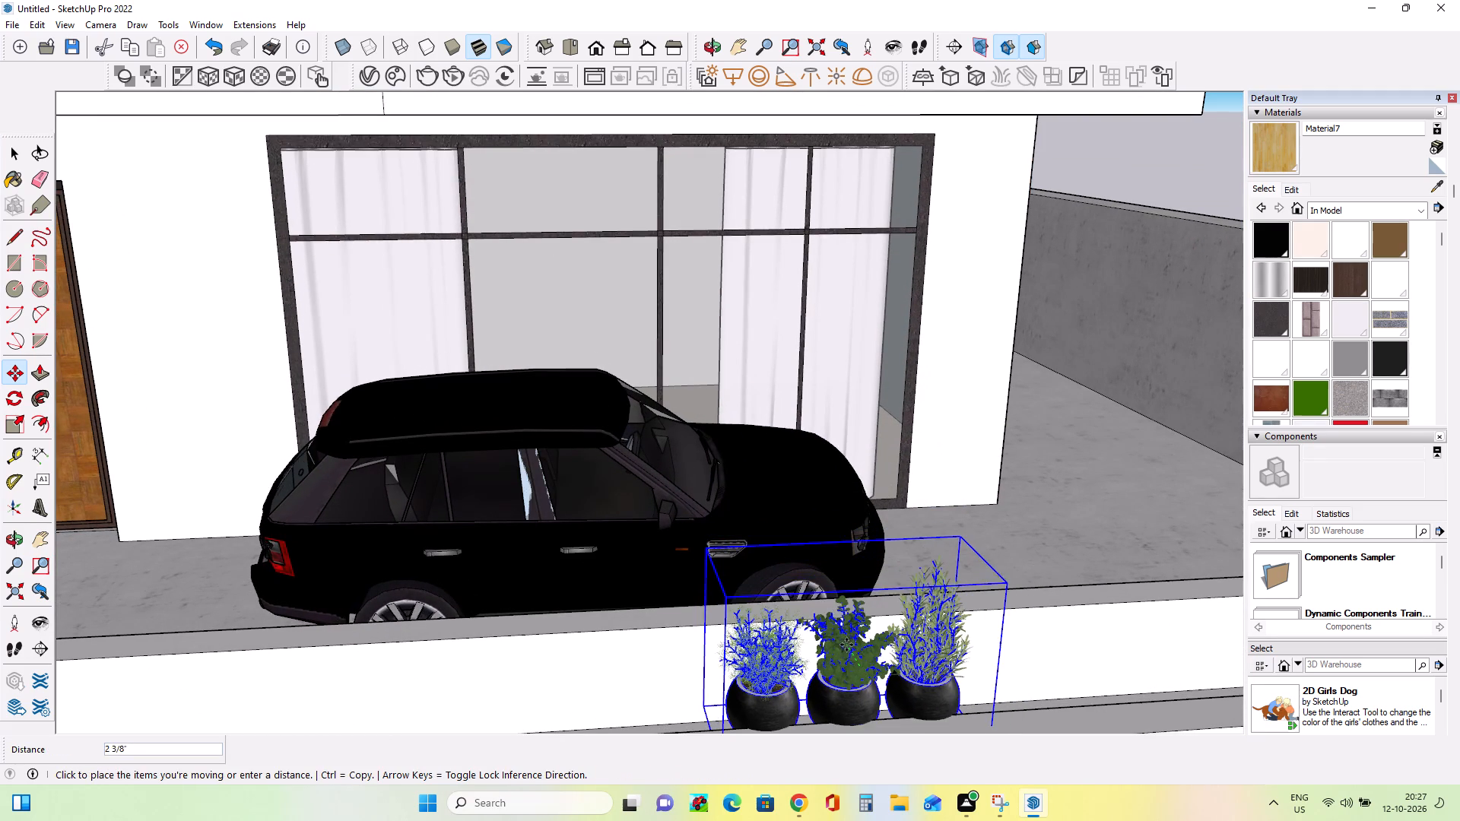
click(847, 633)
middle_drag(713, 648, 1010, 592)
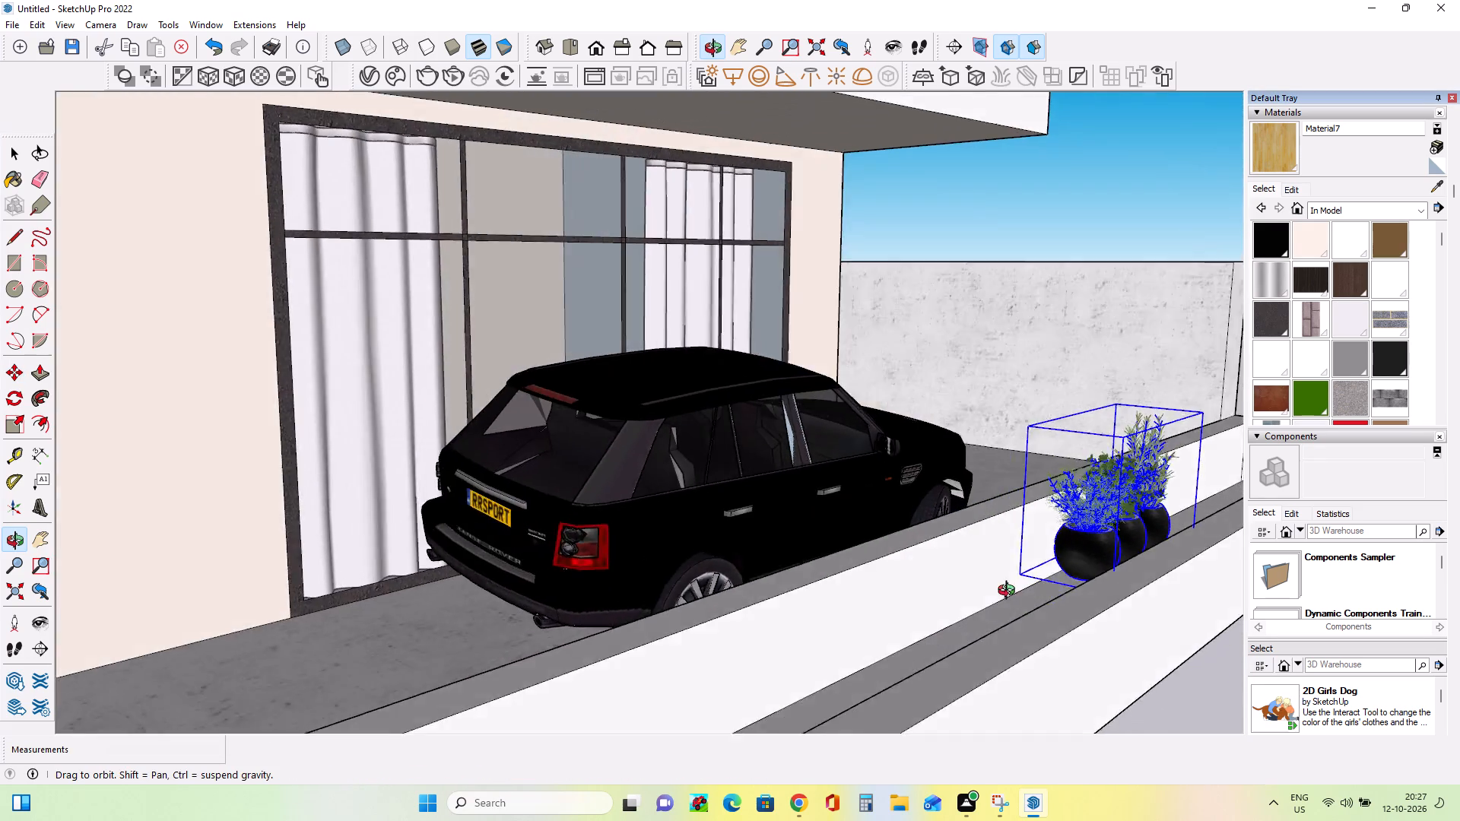
middle_drag(1010, 592, 1084, 581)
click(1093, 543)
click(1058, 561)
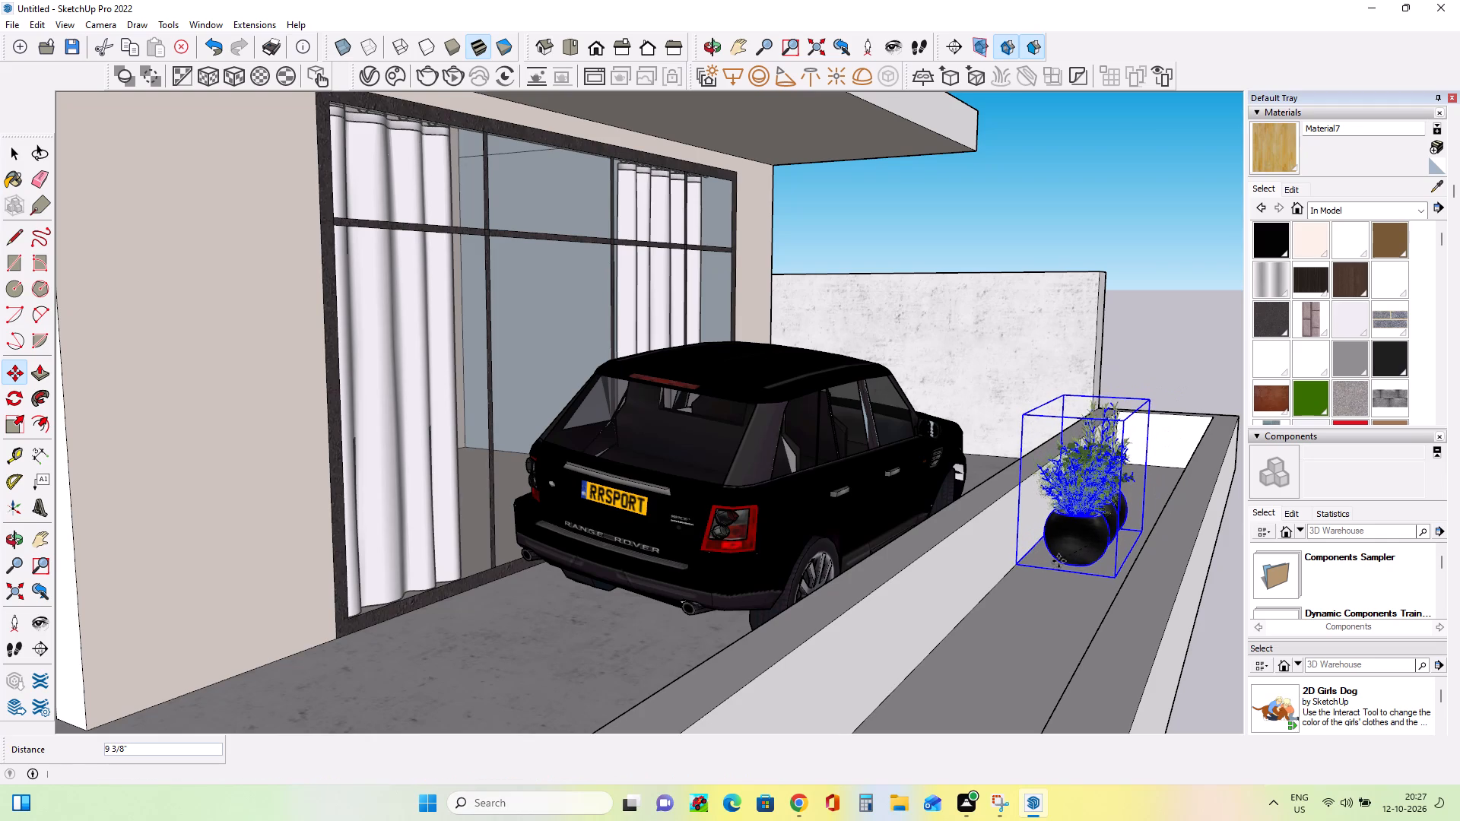
middle_drag(1148, 603, 858, 605)
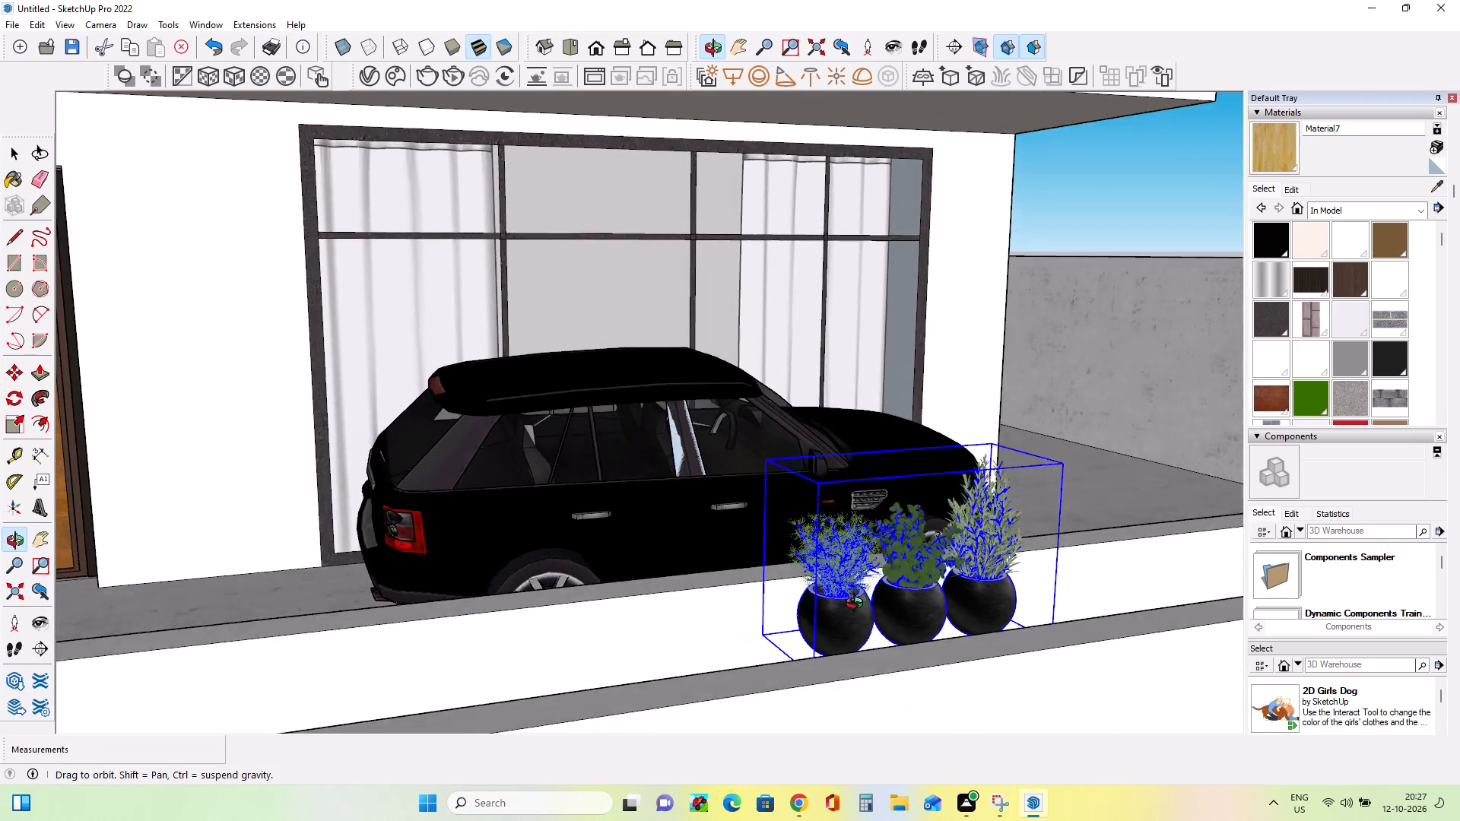
middle_drag(858, 605, 314, 600)
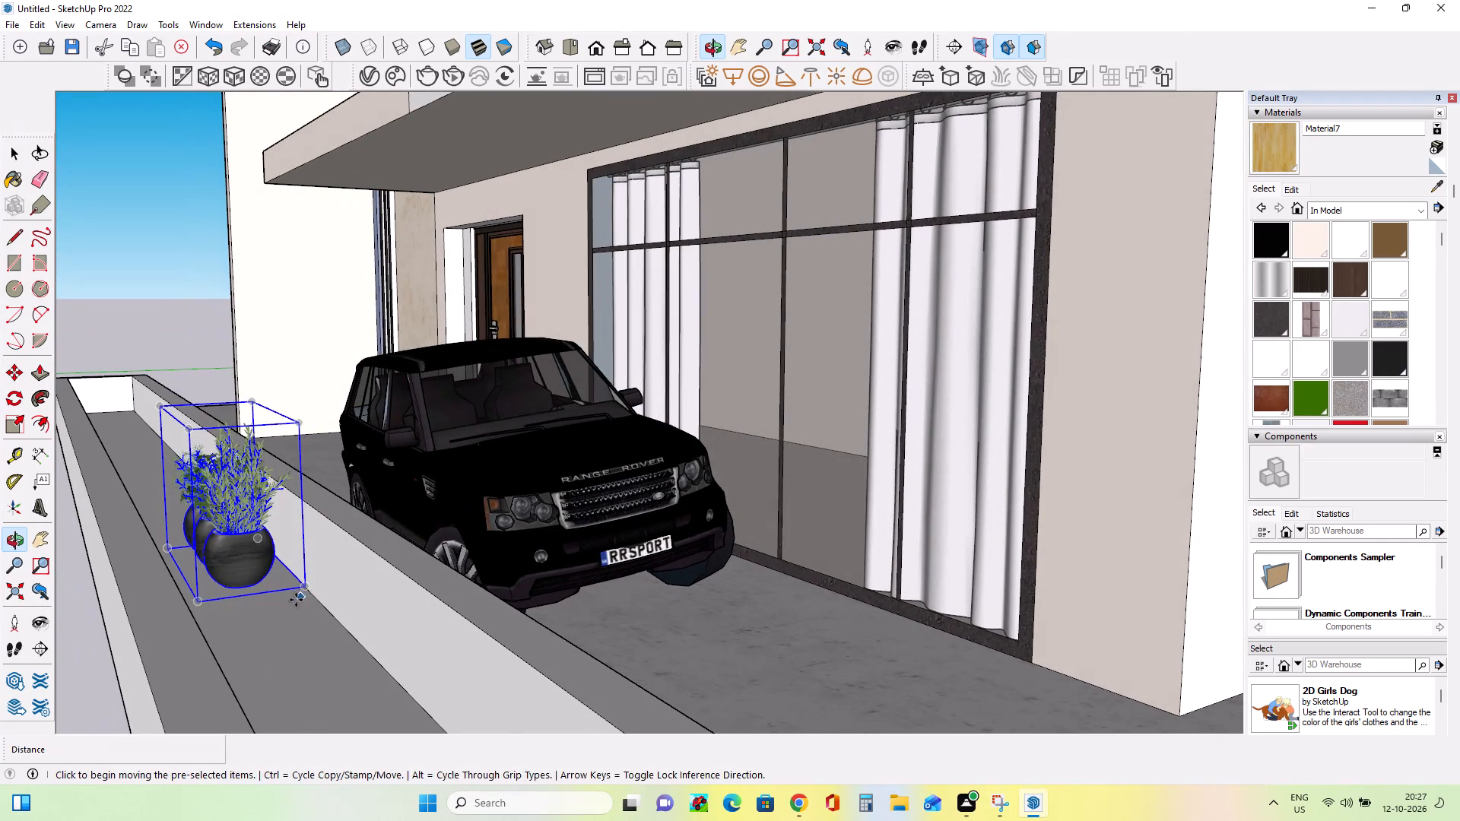
click(260, 598)
click(273, 629)
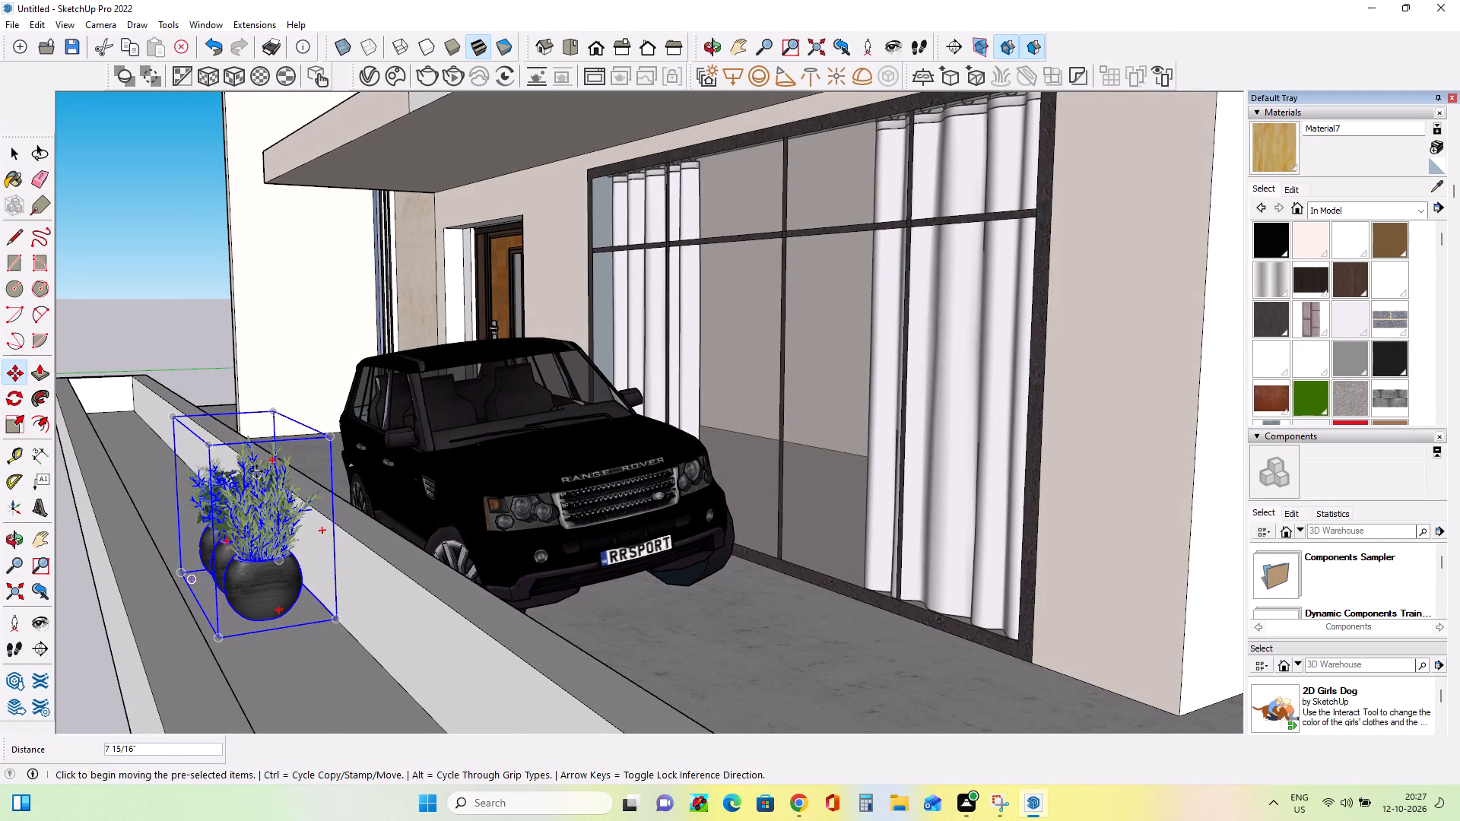
middle_drag(274, 476, 630, 475)
middle_drag(558, 535, 666, 536)
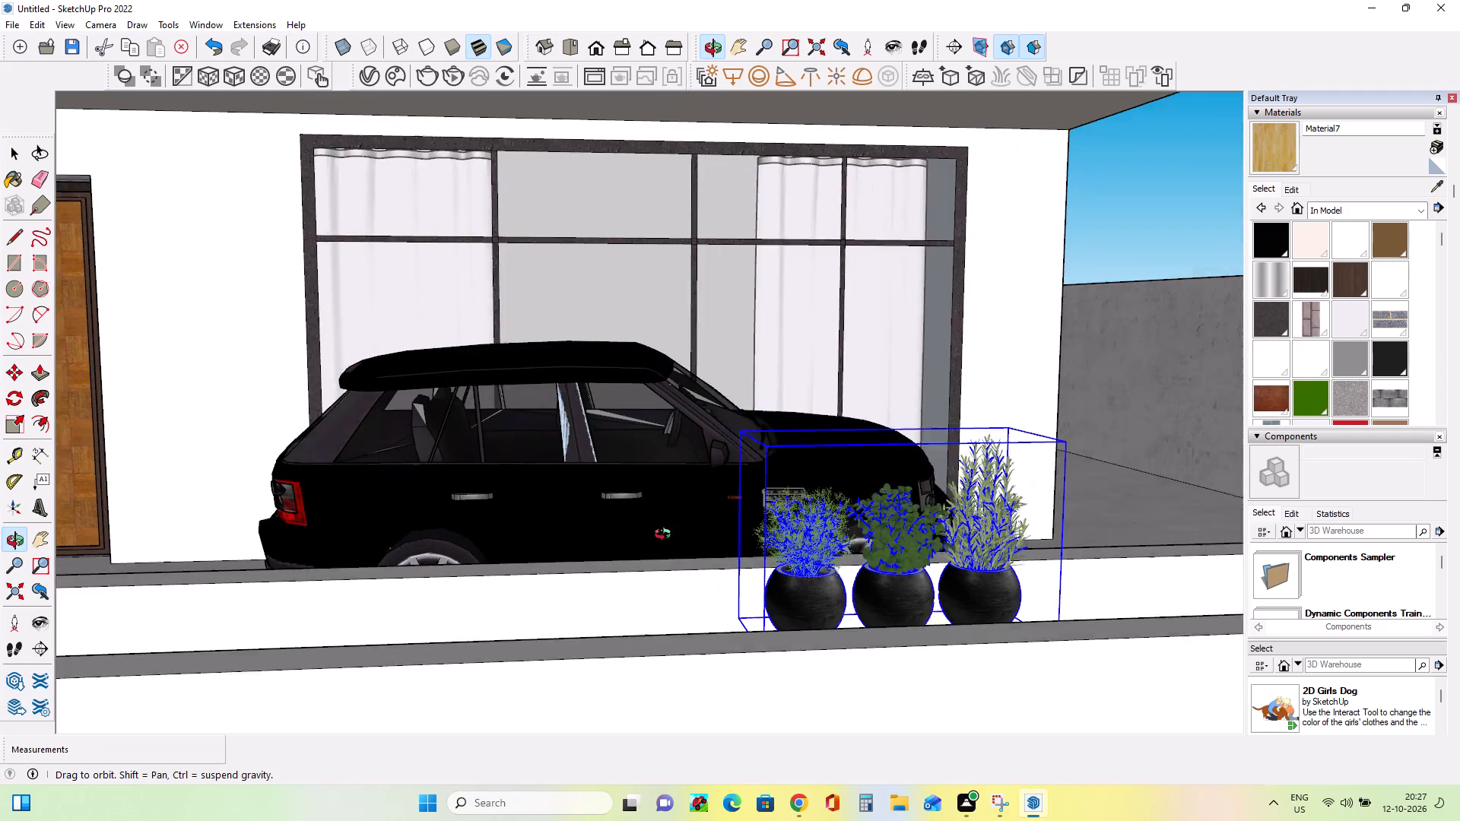
middle_drag(666, 536, 669, 547)
Scale the three-pot plant group vertically to about 1.81 times its height.
scroll(669, 547, down, 4)
middle_drag(757, 569, 776, 628)
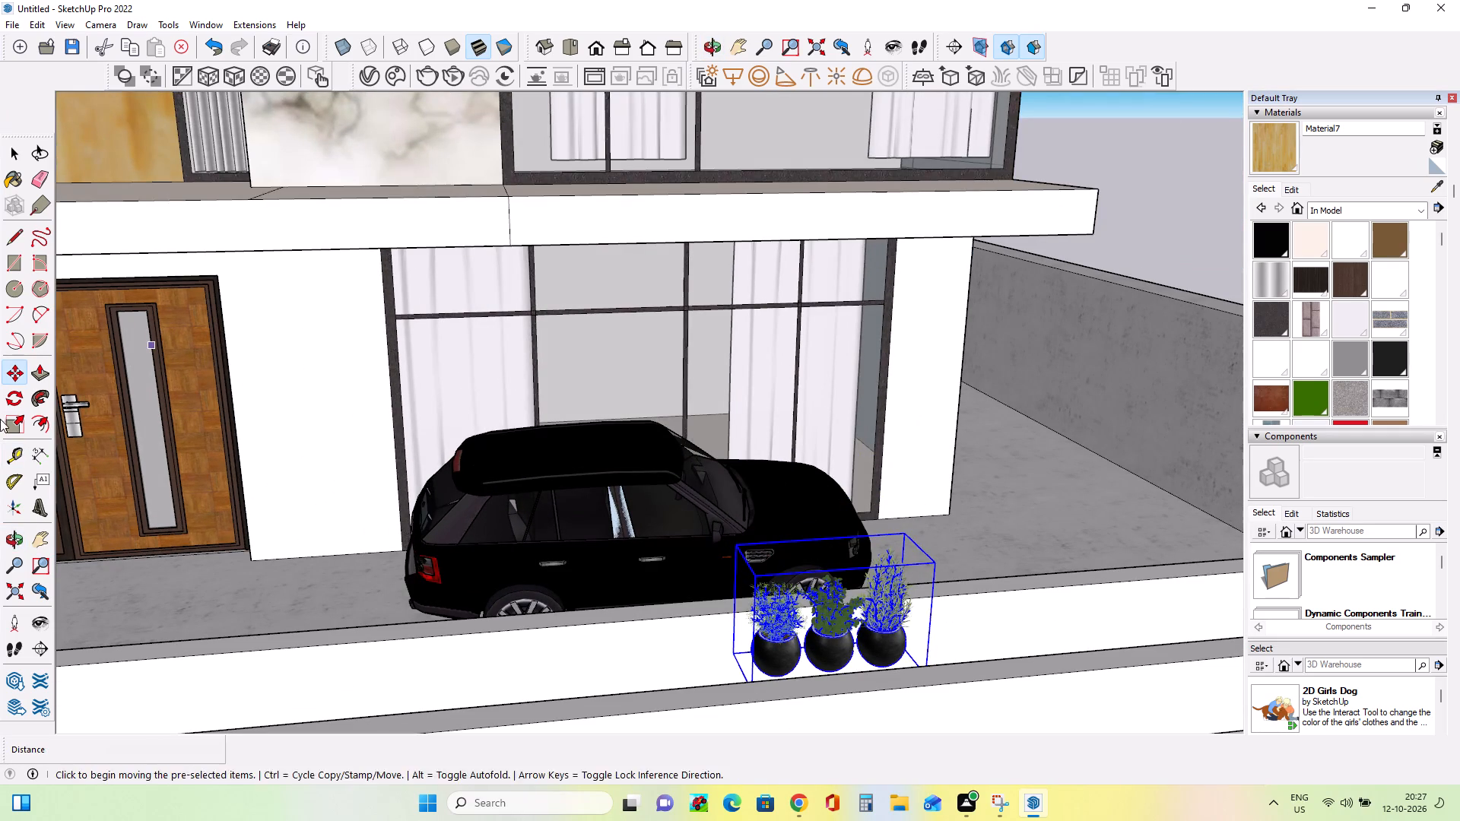
click(8, 419)
click(833, 553)
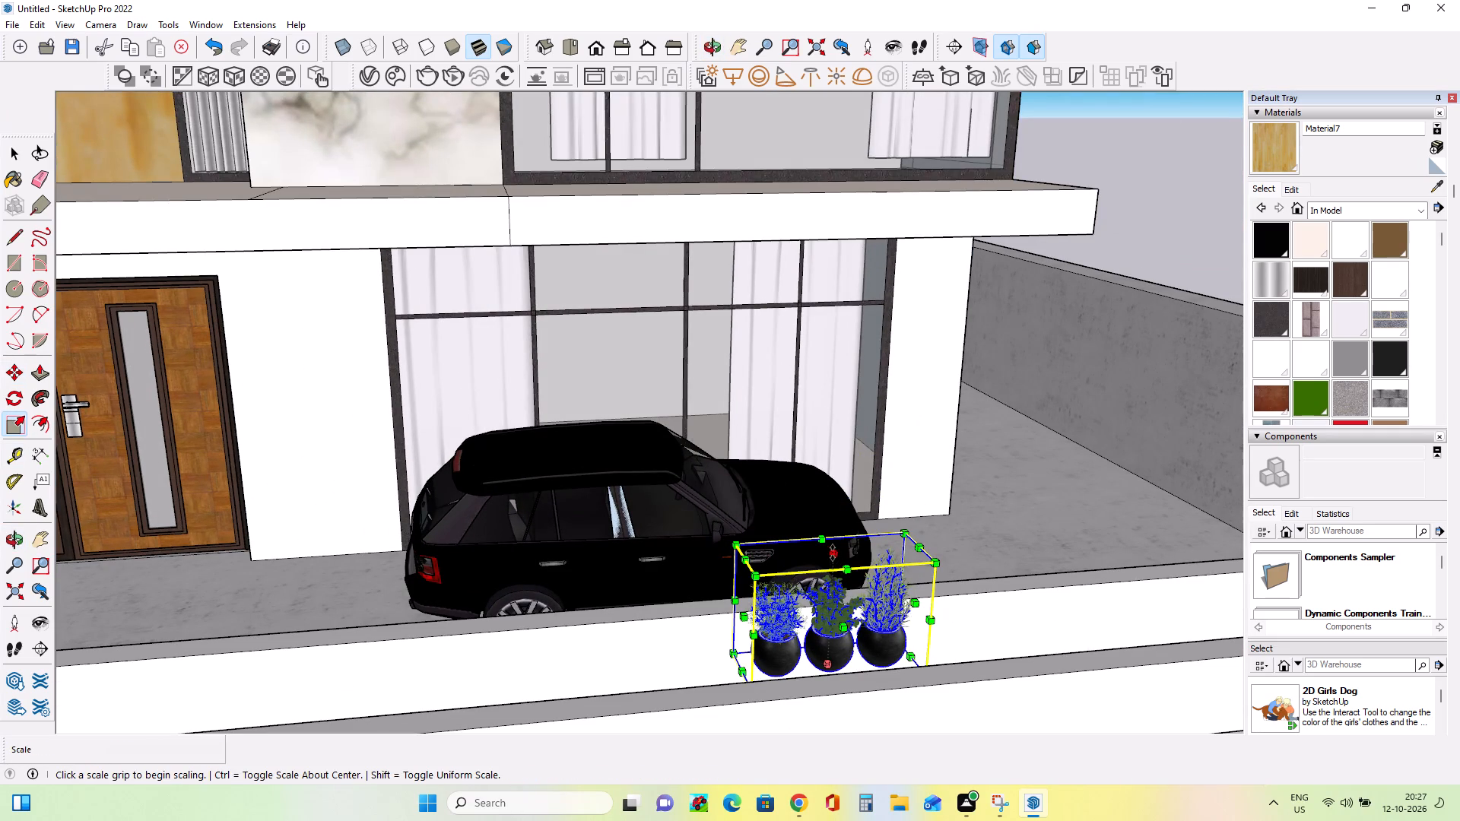
click(839, 459)
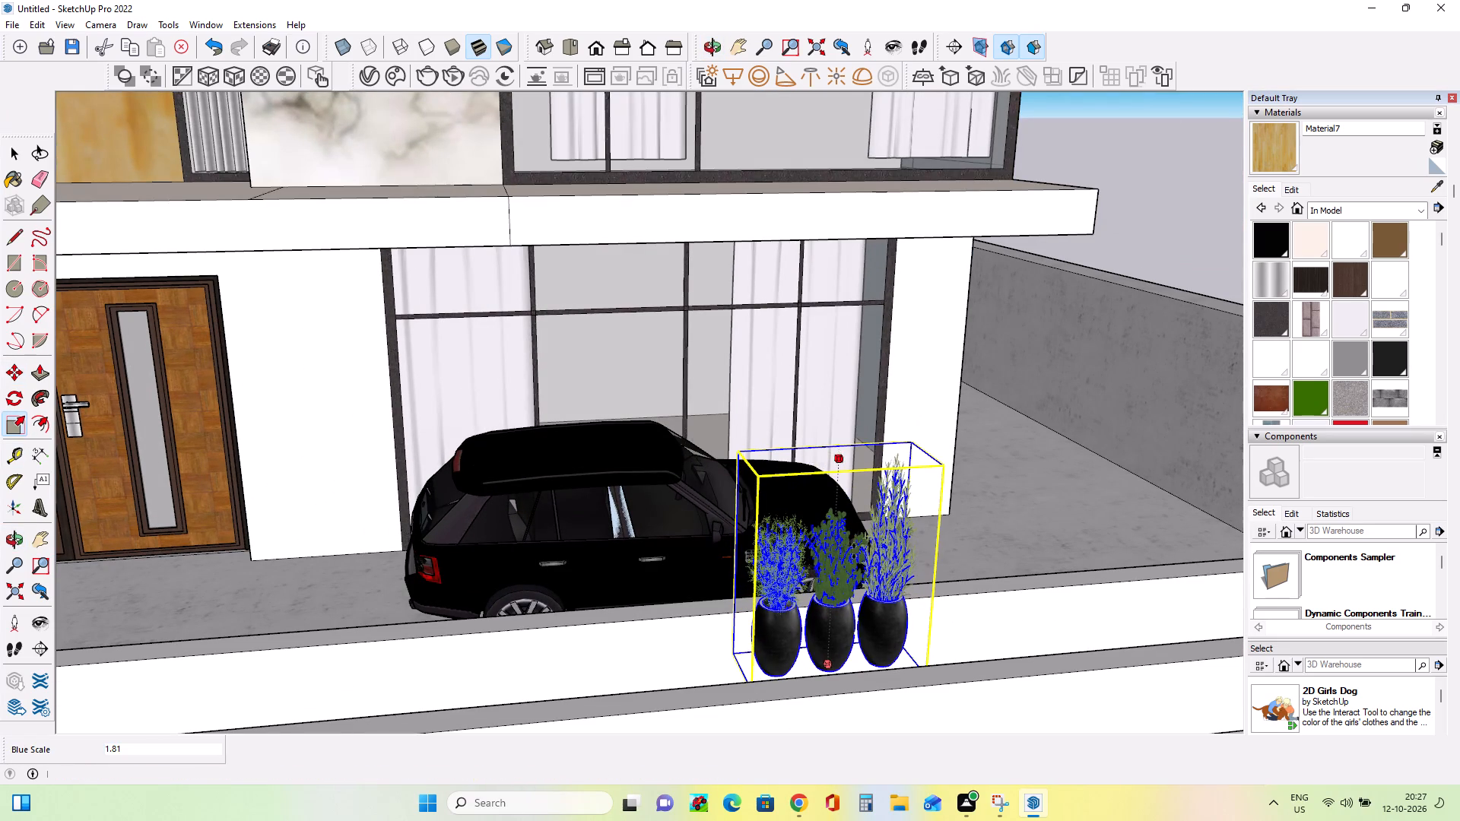
Lower the stretched plant group about 4 3/4" into the front planter.
middle_drag(867, 649, 892, 677)
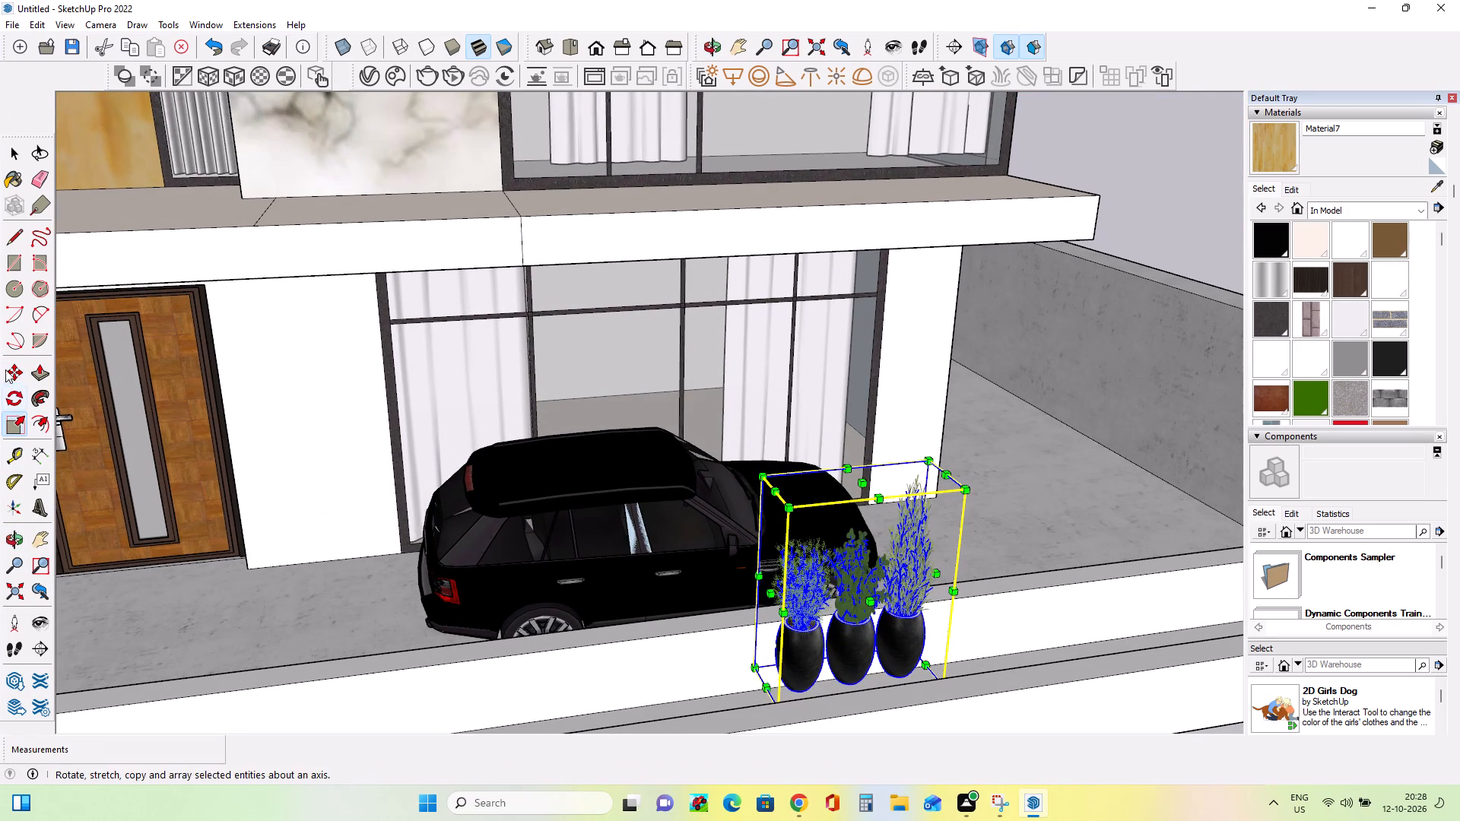
click(9, 372)
click(866, 624)
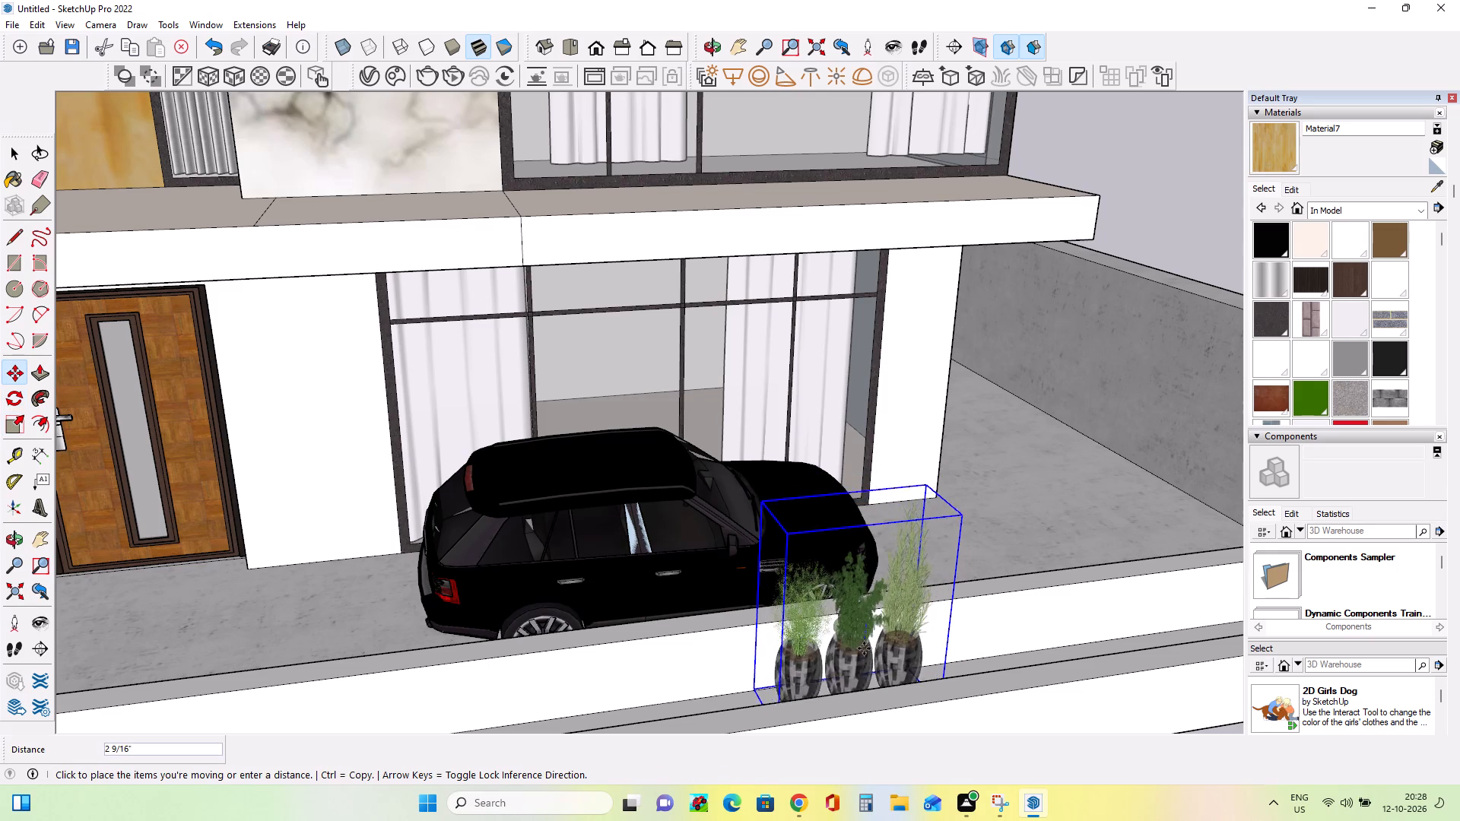
click(864, 661)
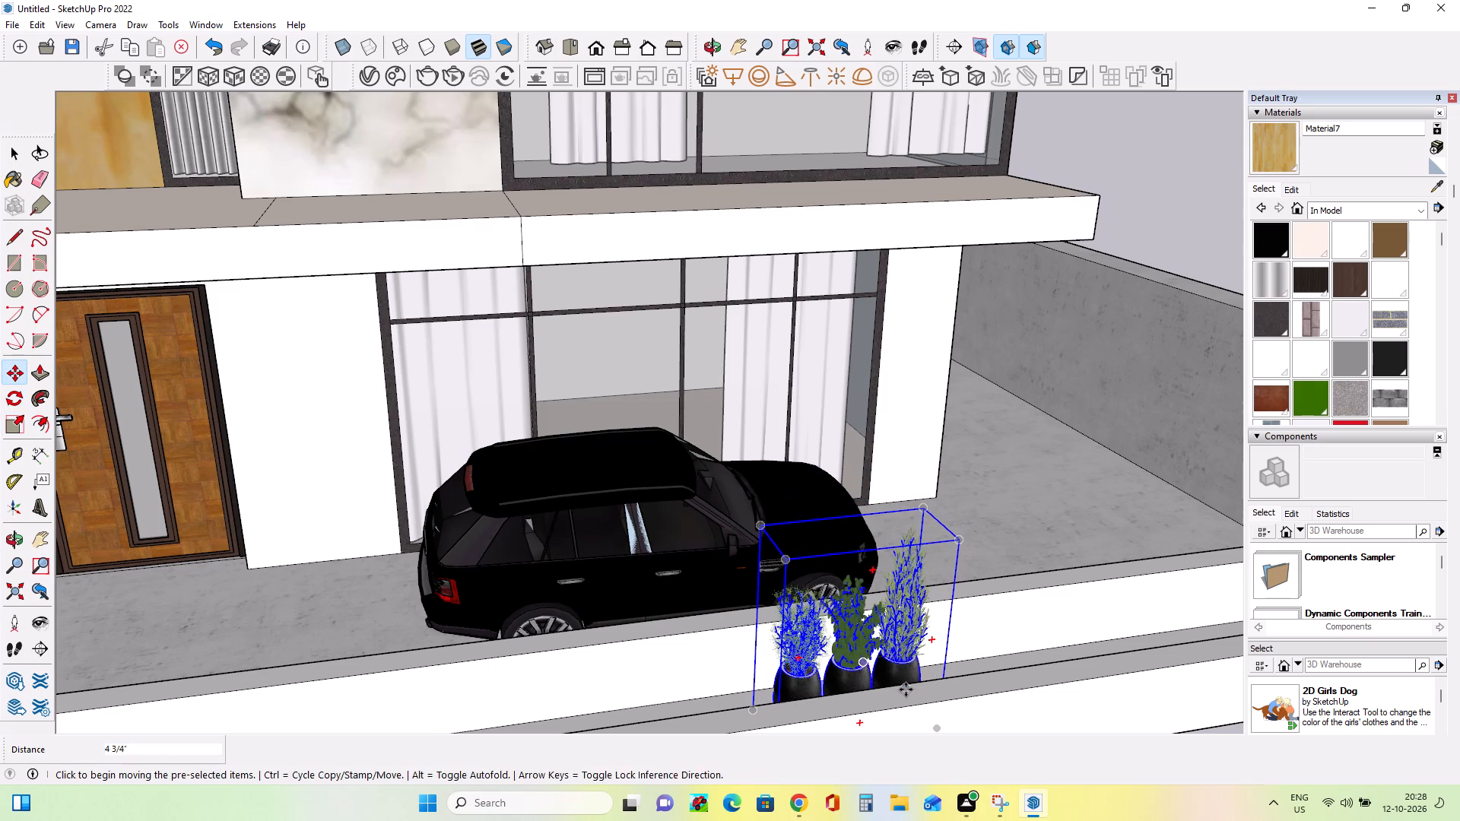
Make four copies of the plant group in a row along the front planter, extending to its end by the side boundary wall.
middle_drag(906, 689, 865, 600)
scroll(840, 615, down, 8)
middle_drag(959, 621, 830, 627)
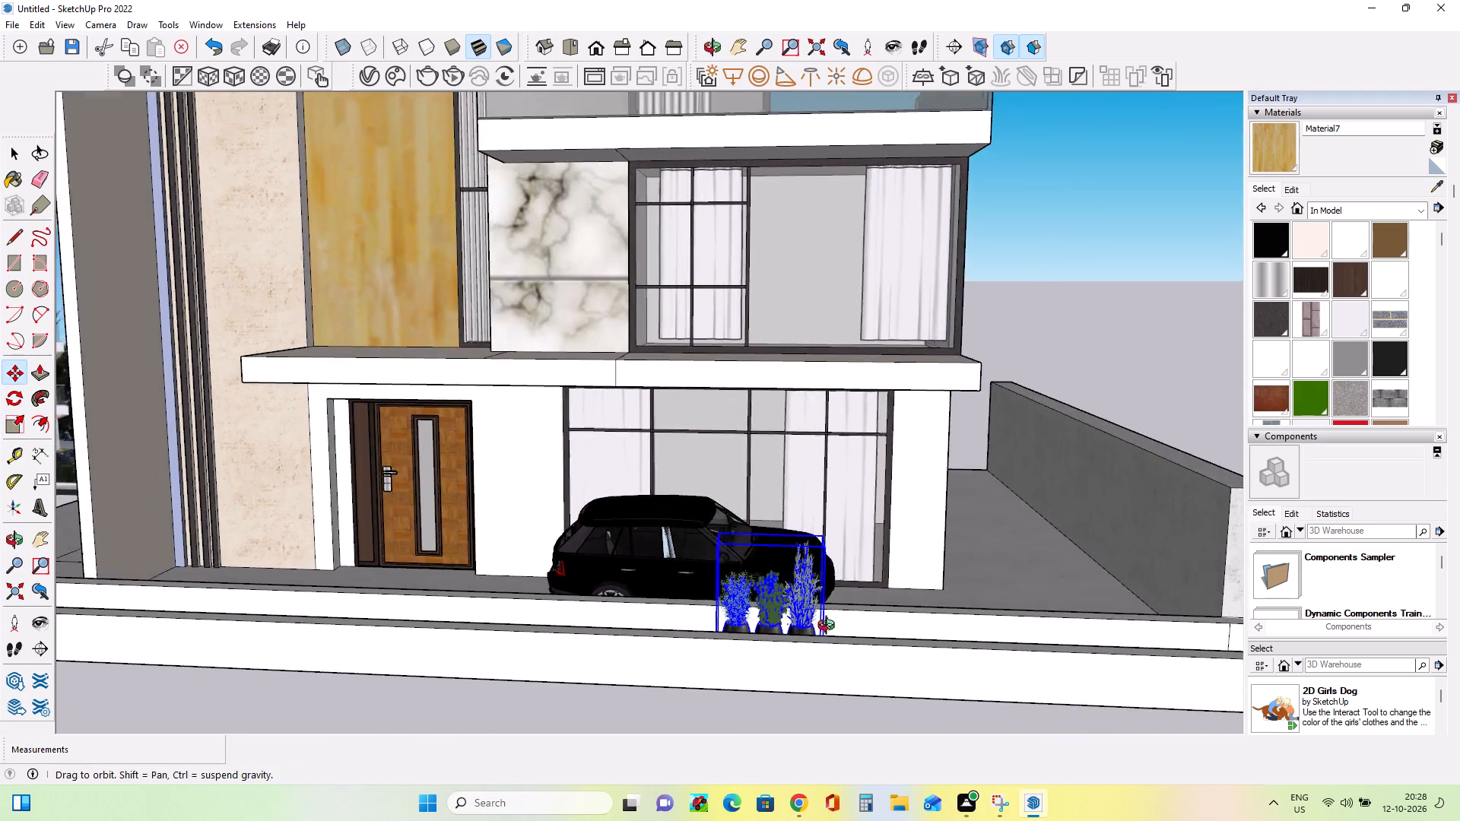
middle_drag(830, 627, 845, 642)
middle_drag(861, 691, 896, 695)
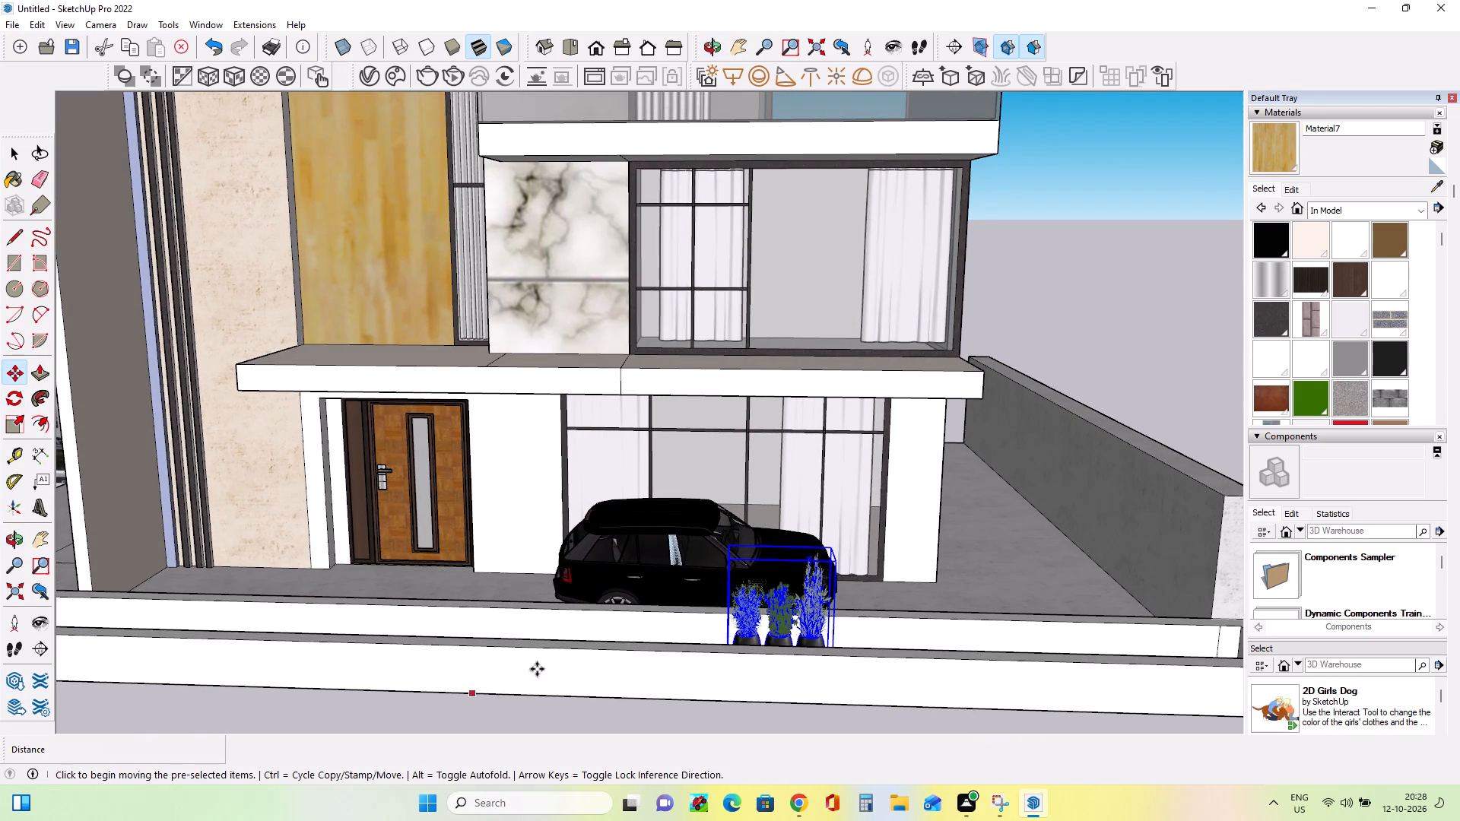
click(14, 367)
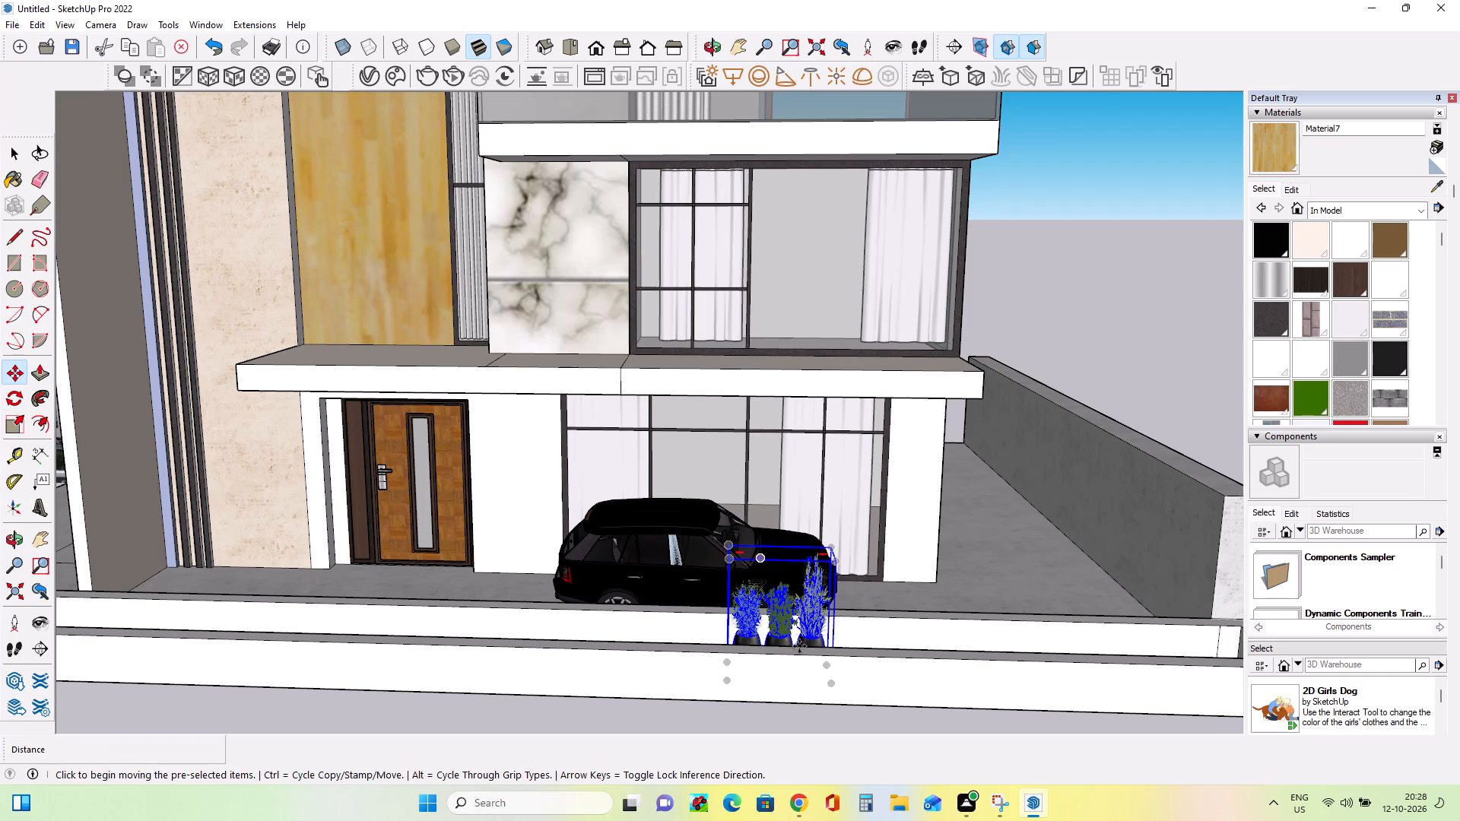
click(826, 644)
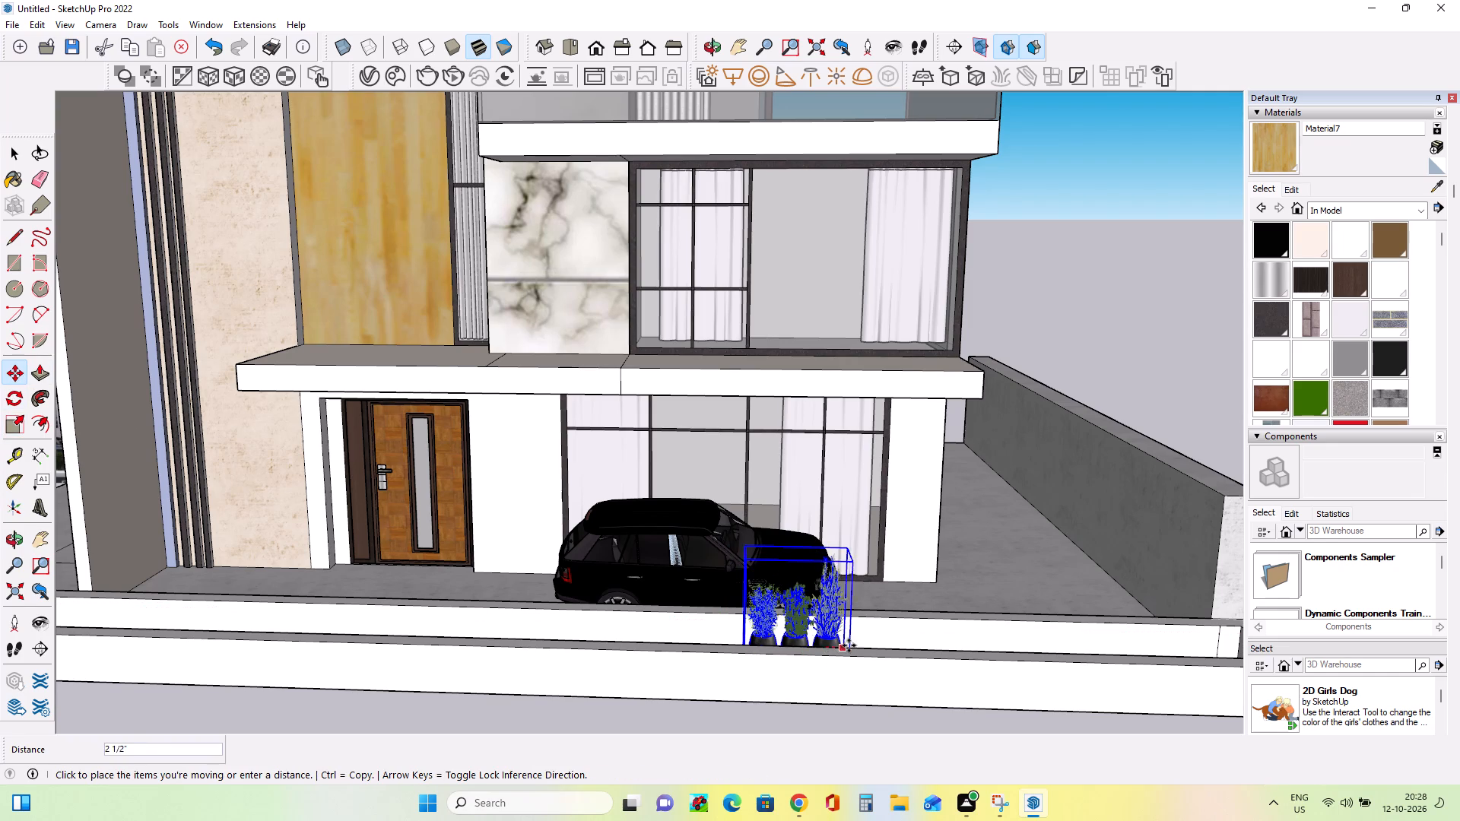
click(942, 646)
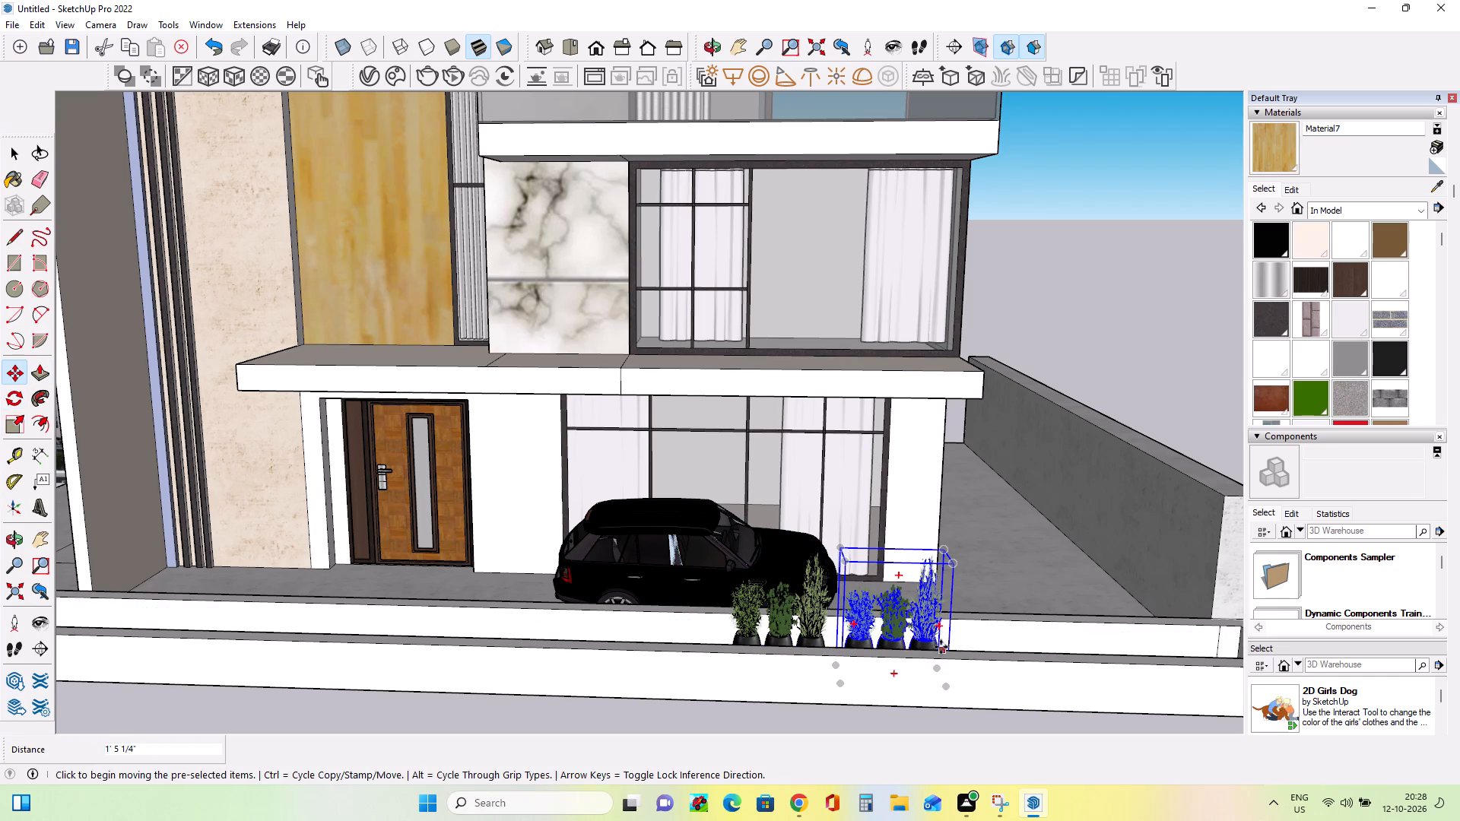
ctrl+click(941, 647)
click(1046, 648)
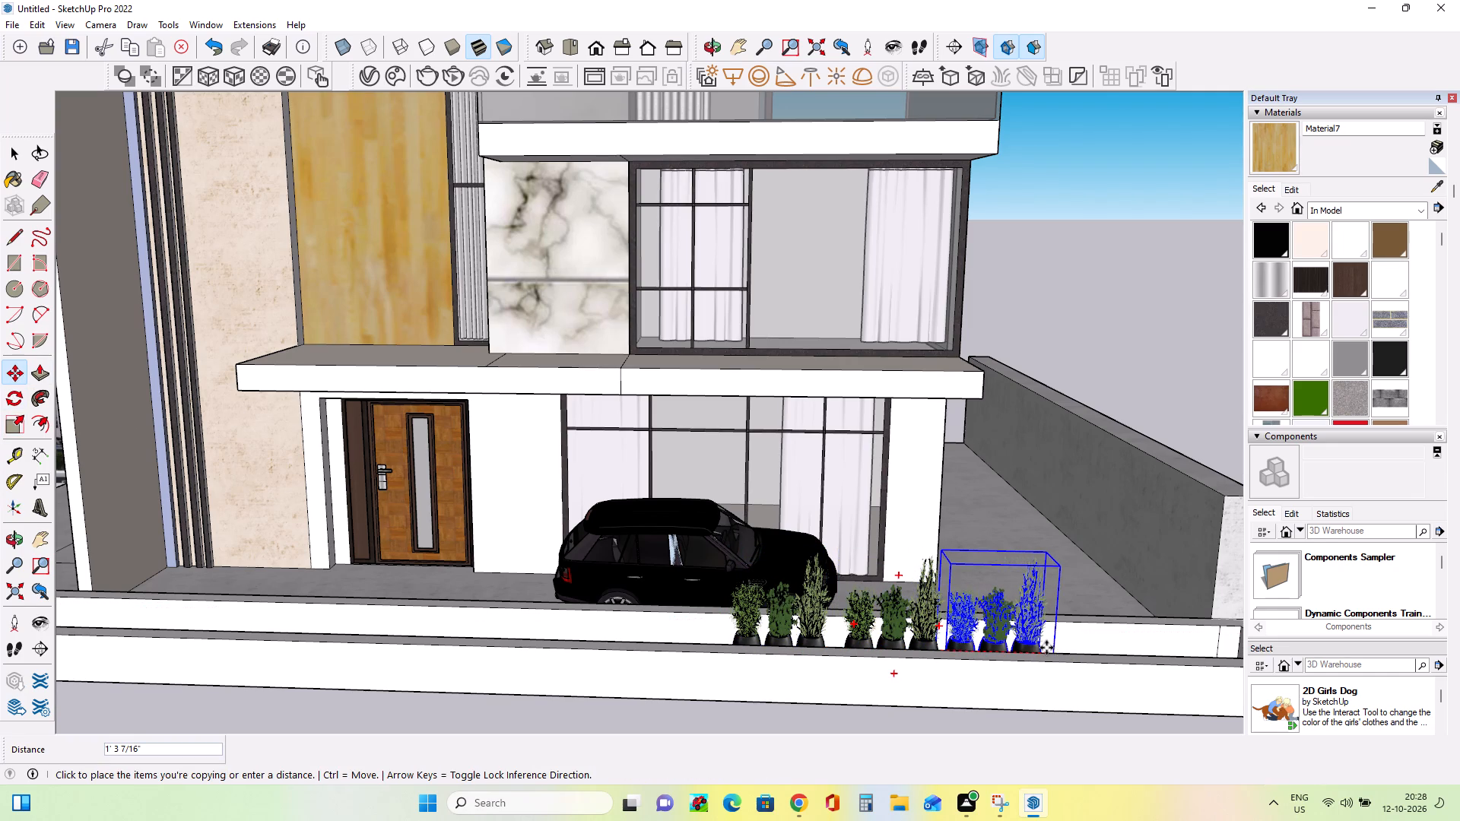
click(1053, 649)
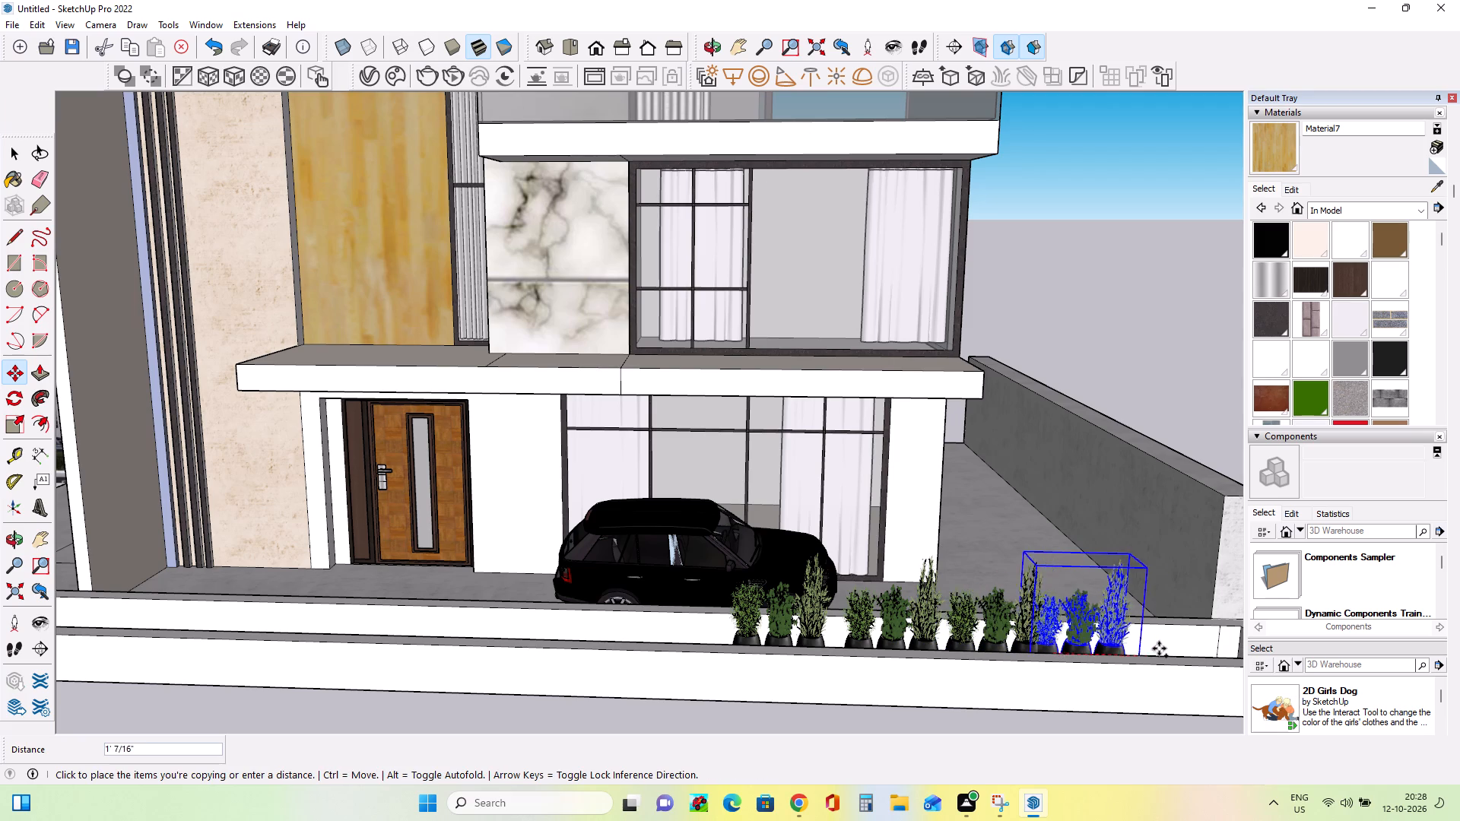
click(1172, 648)
click(1166, 648)
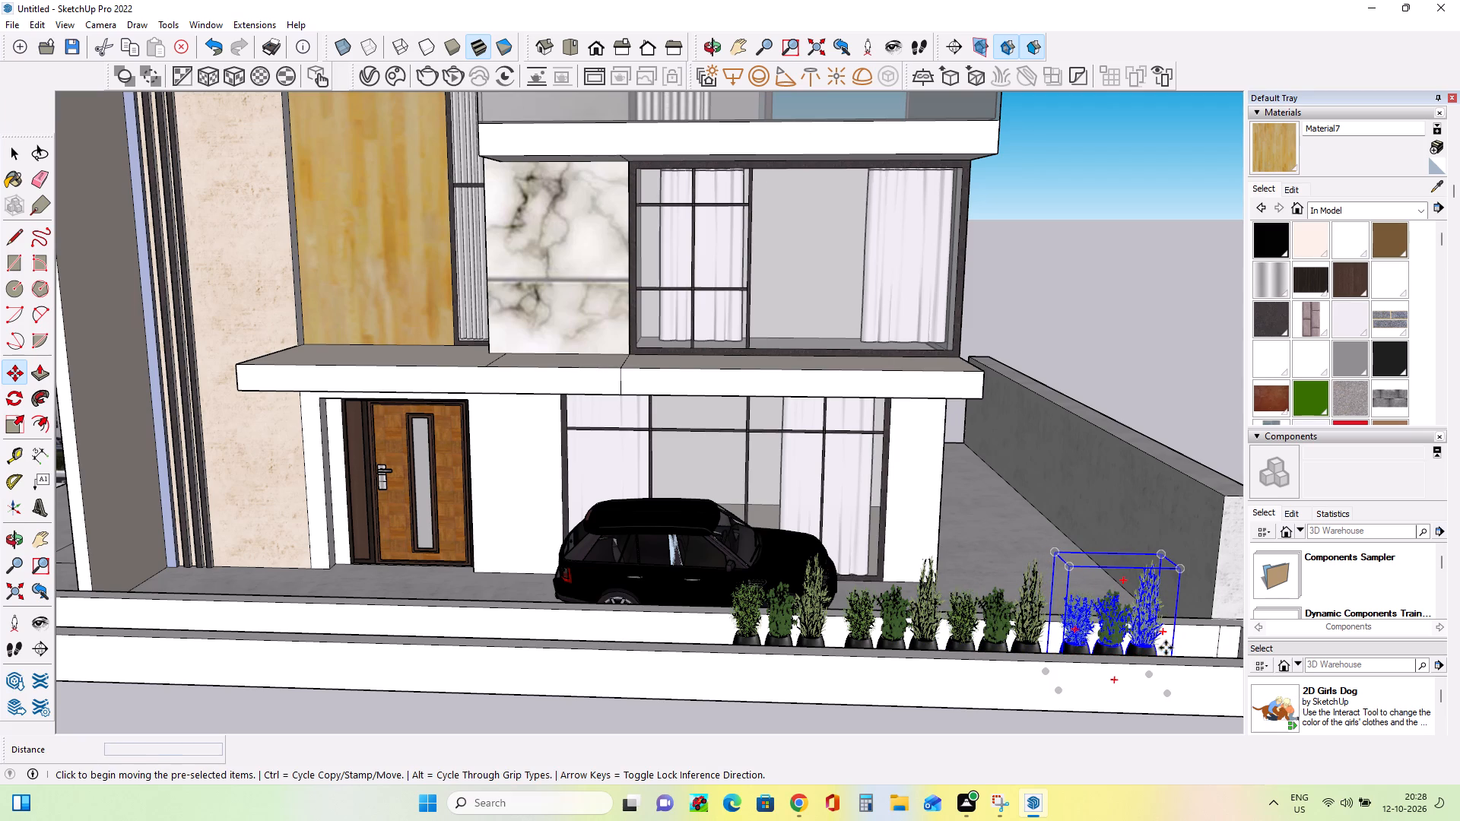
click(1235, 639)
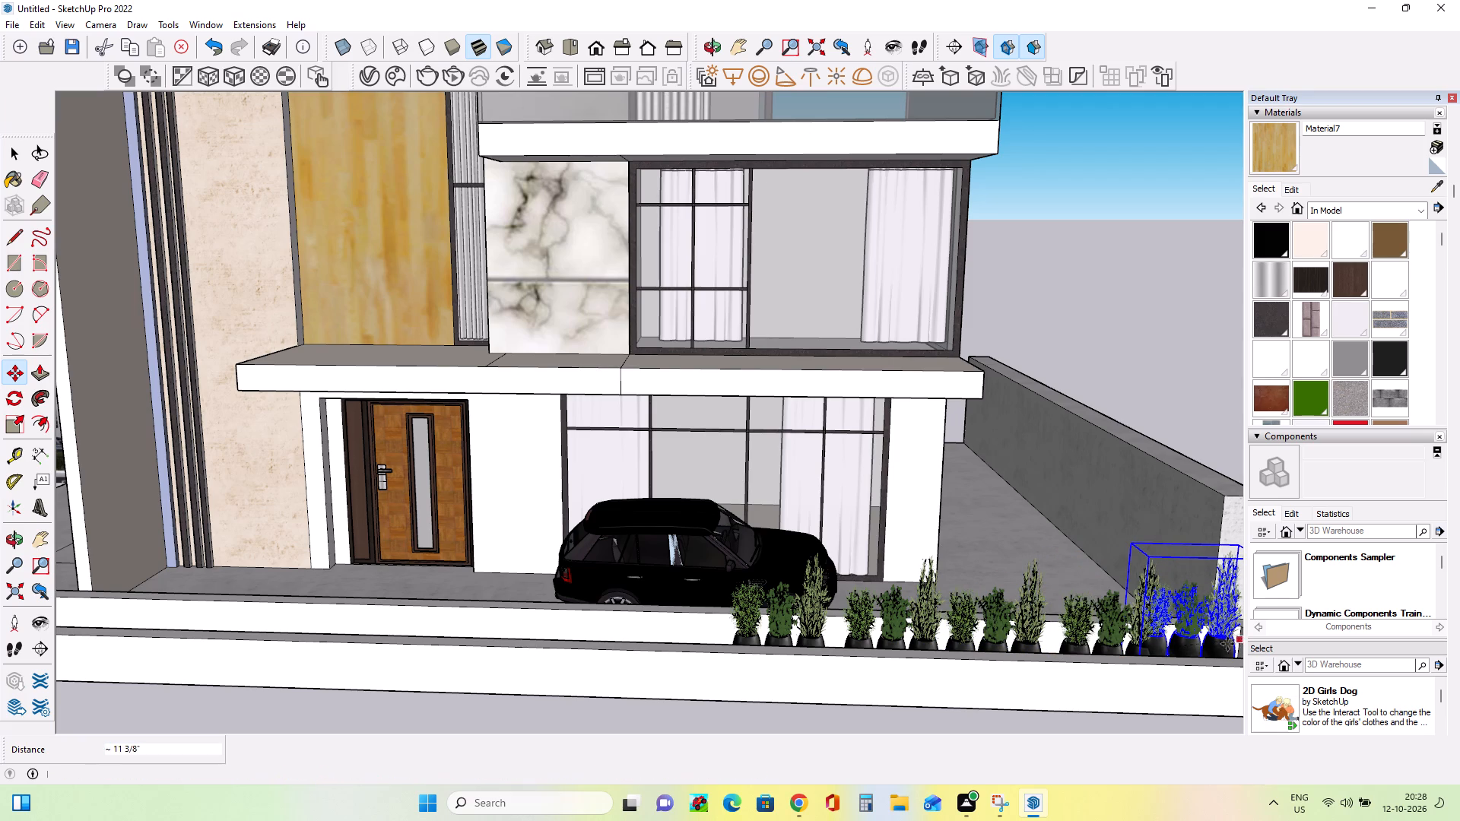
scroll(1058, 649, down, 4)
scroll(1195, 658, up, 3)
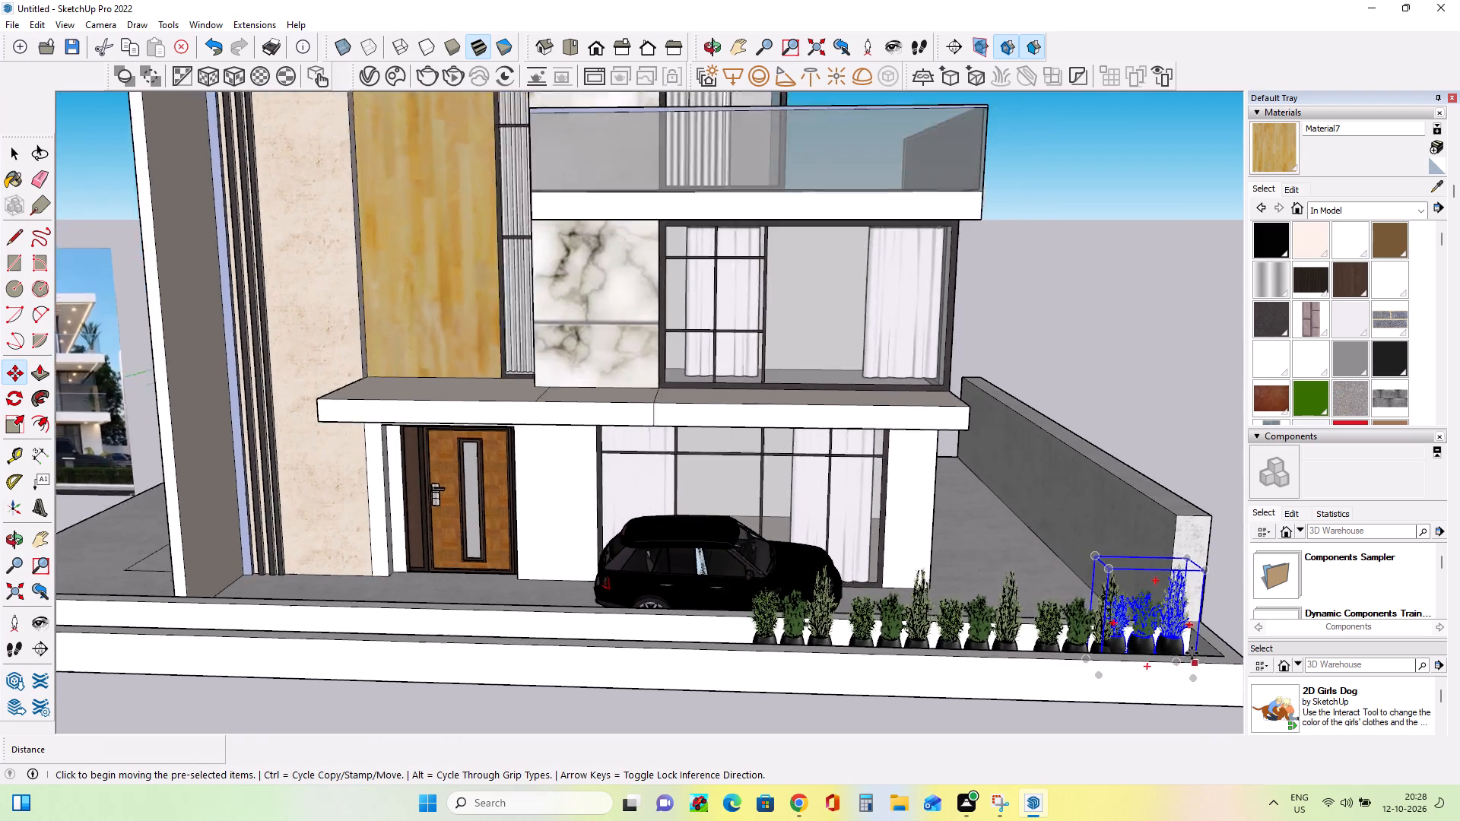
scroll(1192, 653, up, 5)
click(1200, 640)
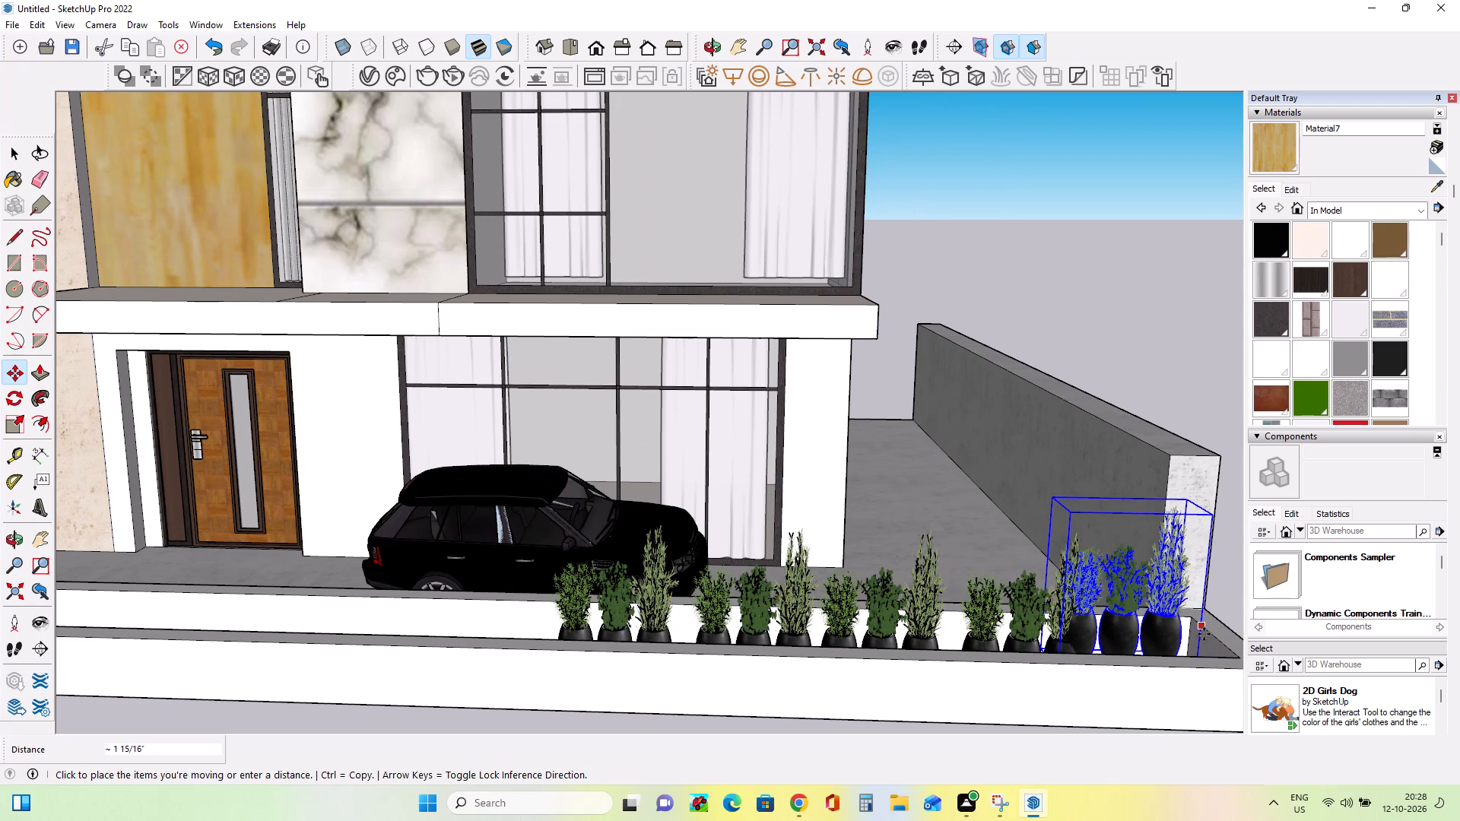
click(1204, 641)
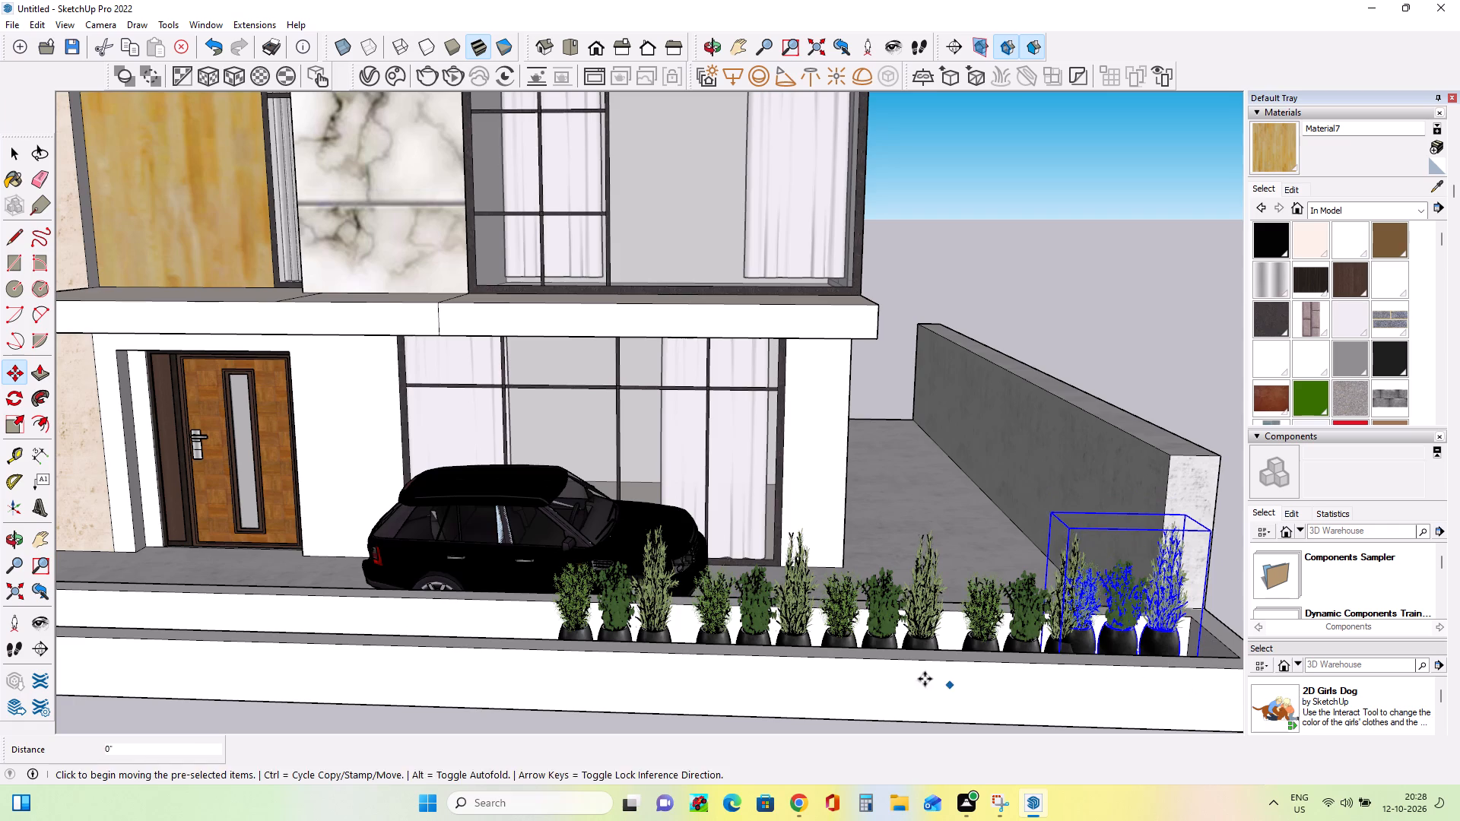
Copy the end plant group back about 6' 4" along the planter, to the front-door side of the existing row.
middle_drag(936, 684, 1135, 703)
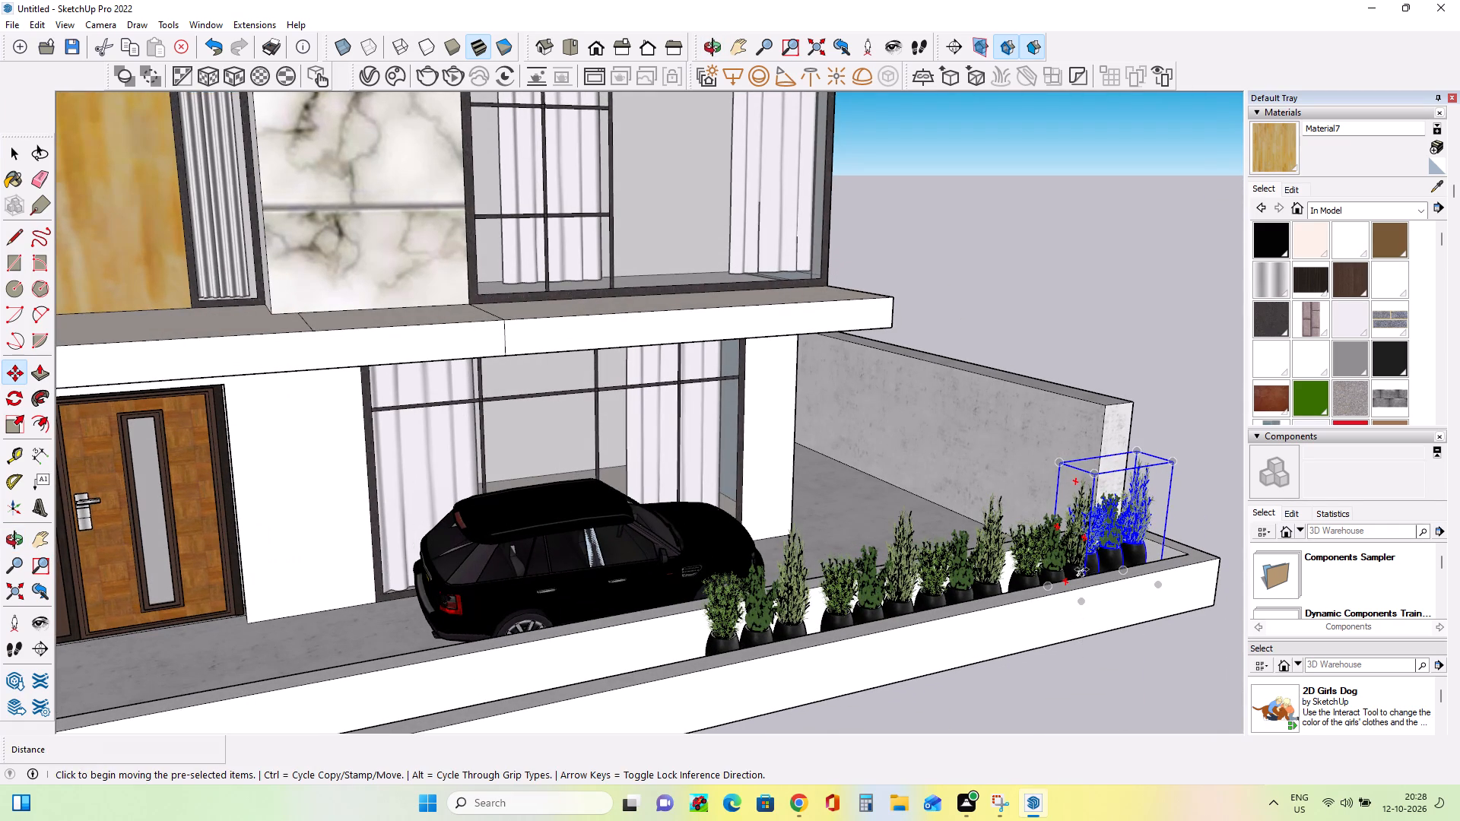
click(1081, 569)
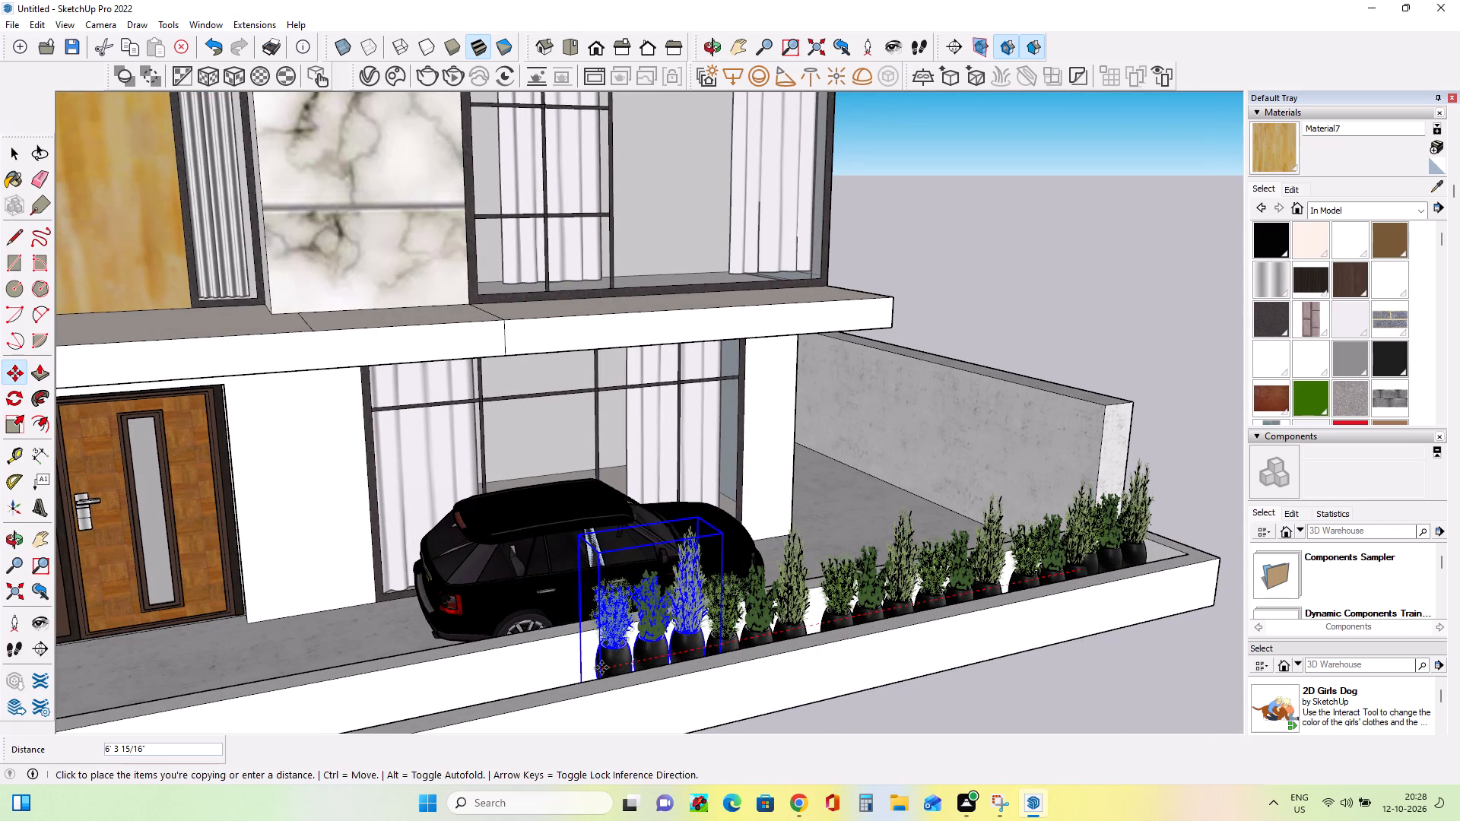
click(601, 667)
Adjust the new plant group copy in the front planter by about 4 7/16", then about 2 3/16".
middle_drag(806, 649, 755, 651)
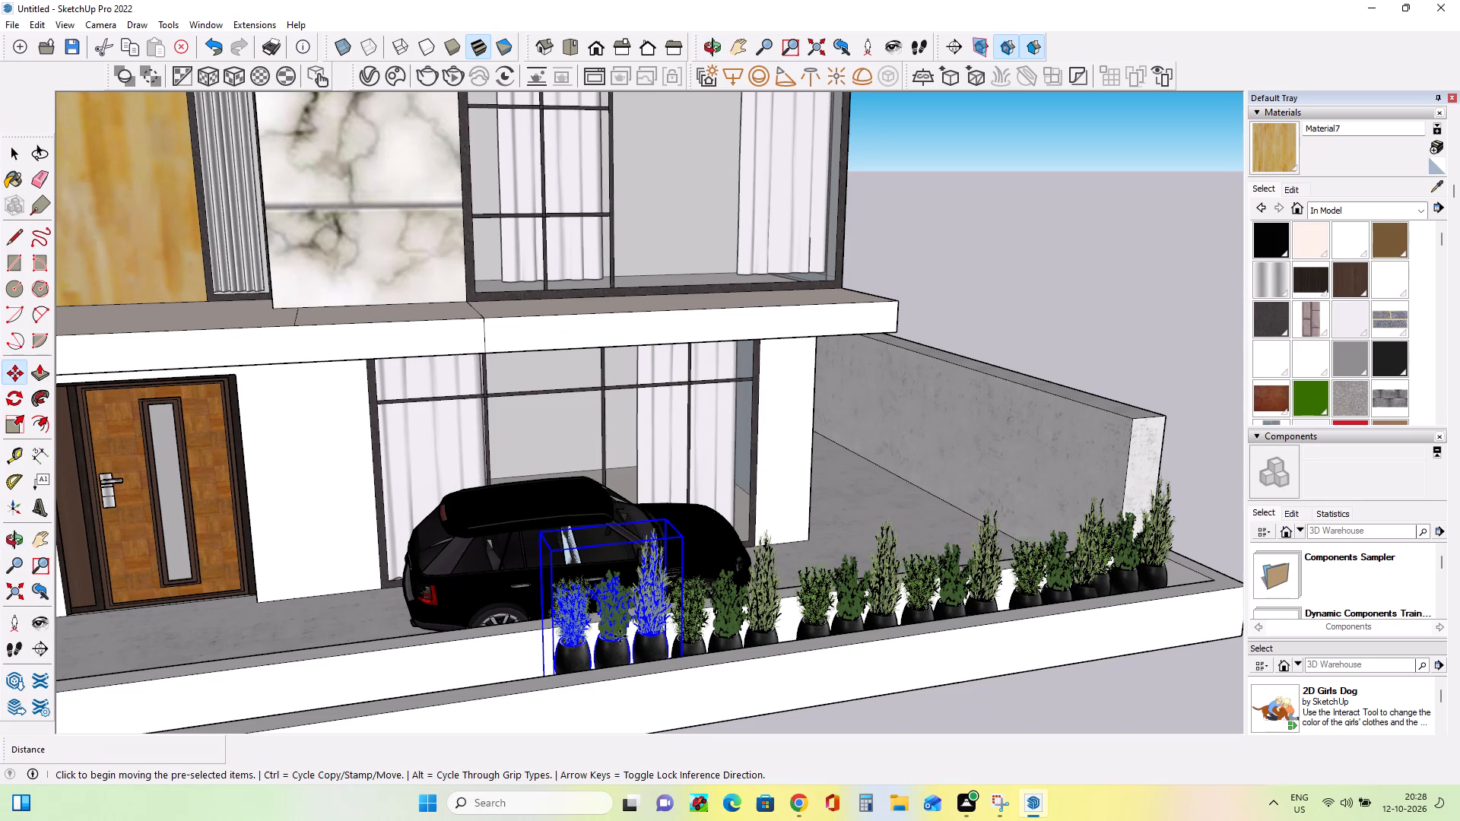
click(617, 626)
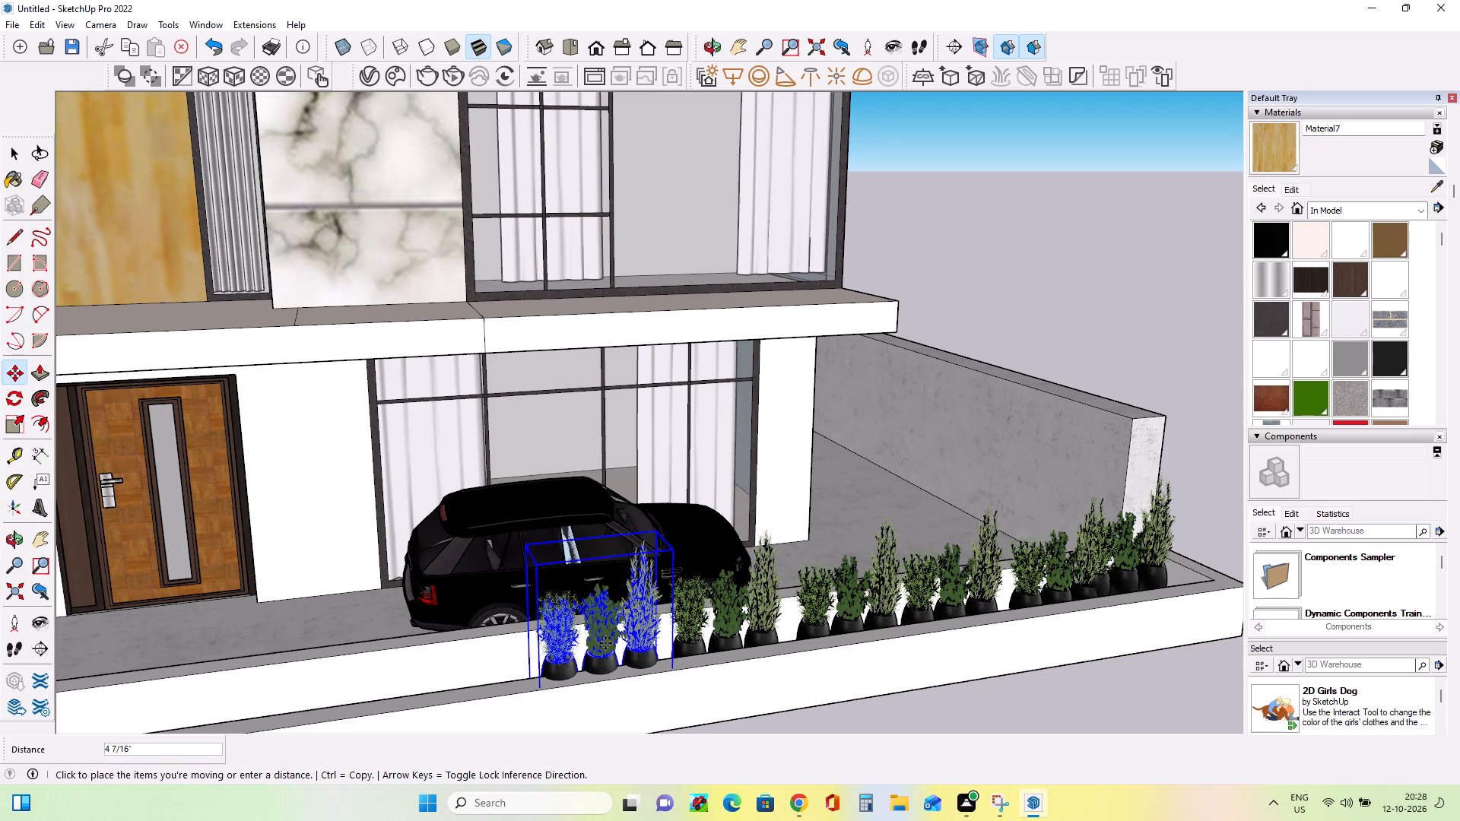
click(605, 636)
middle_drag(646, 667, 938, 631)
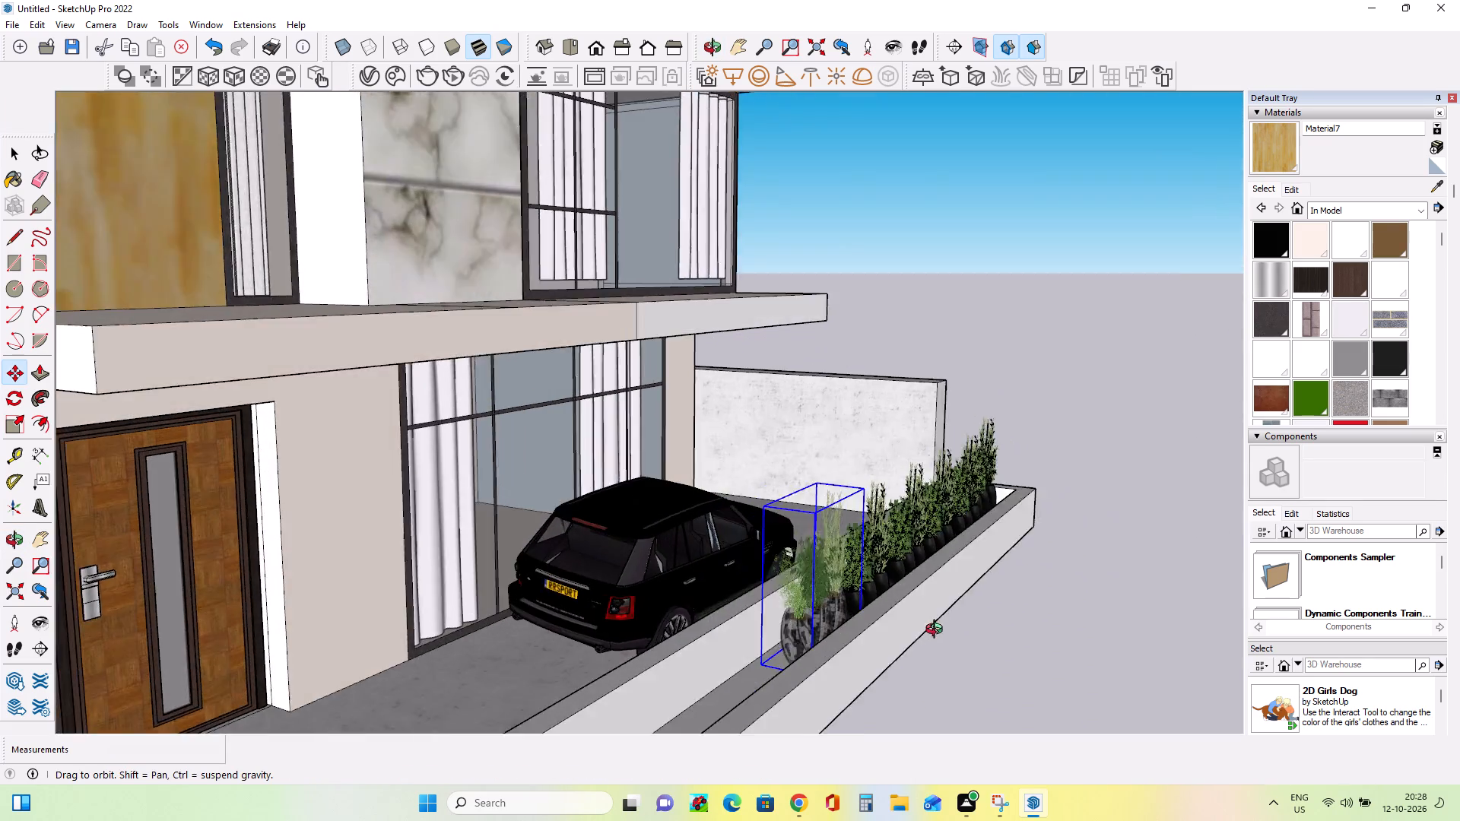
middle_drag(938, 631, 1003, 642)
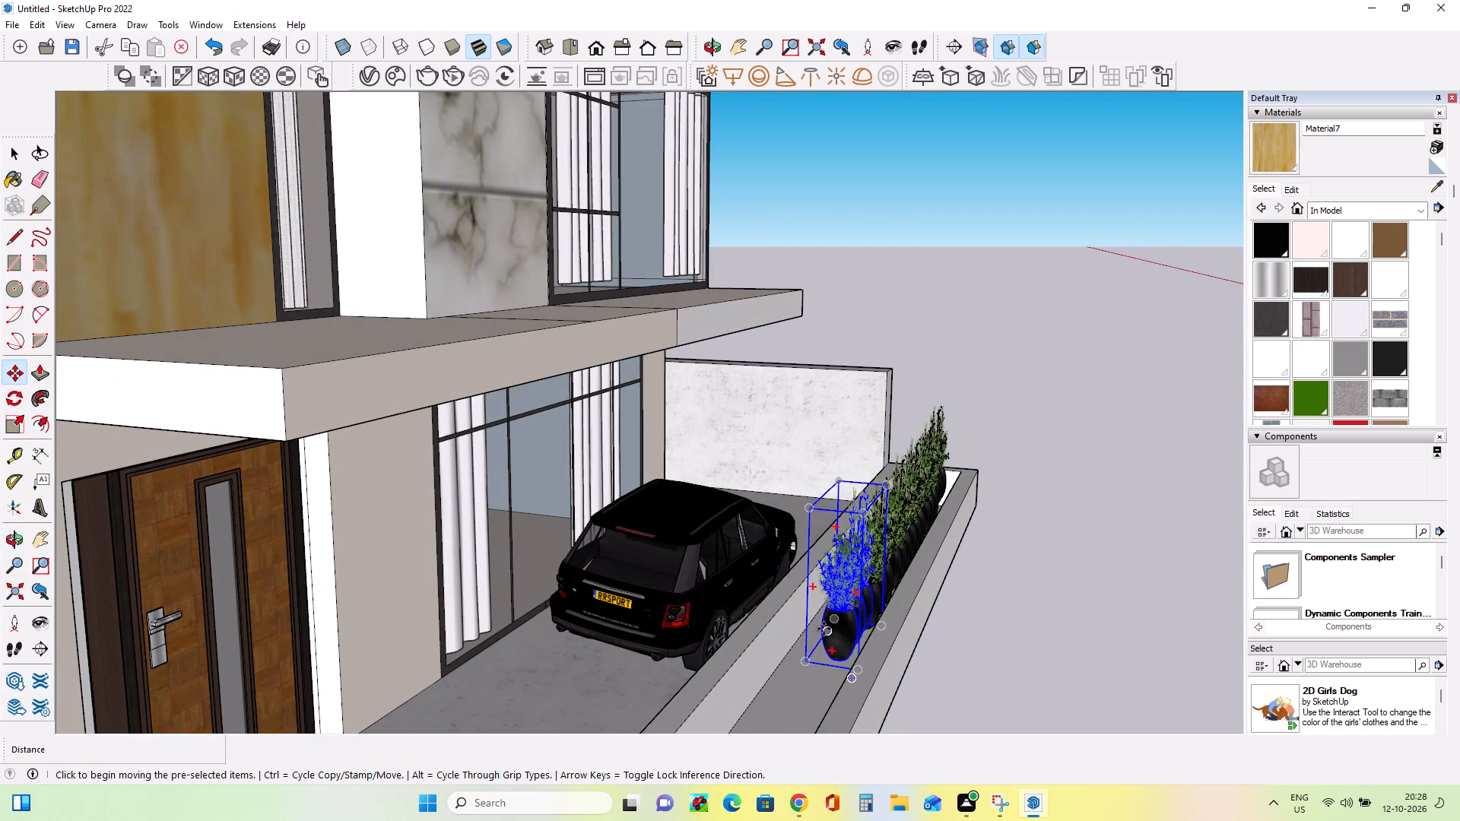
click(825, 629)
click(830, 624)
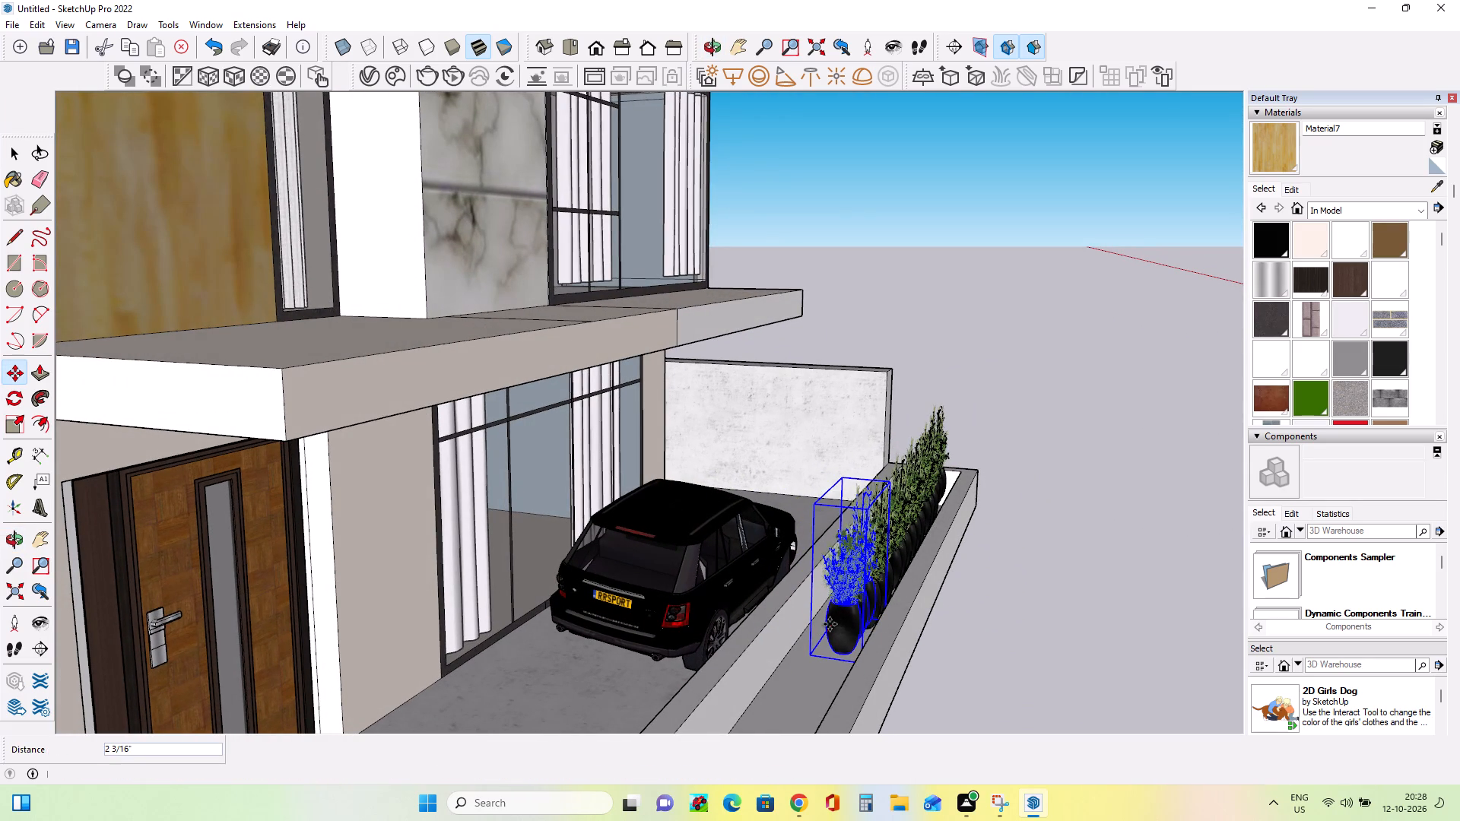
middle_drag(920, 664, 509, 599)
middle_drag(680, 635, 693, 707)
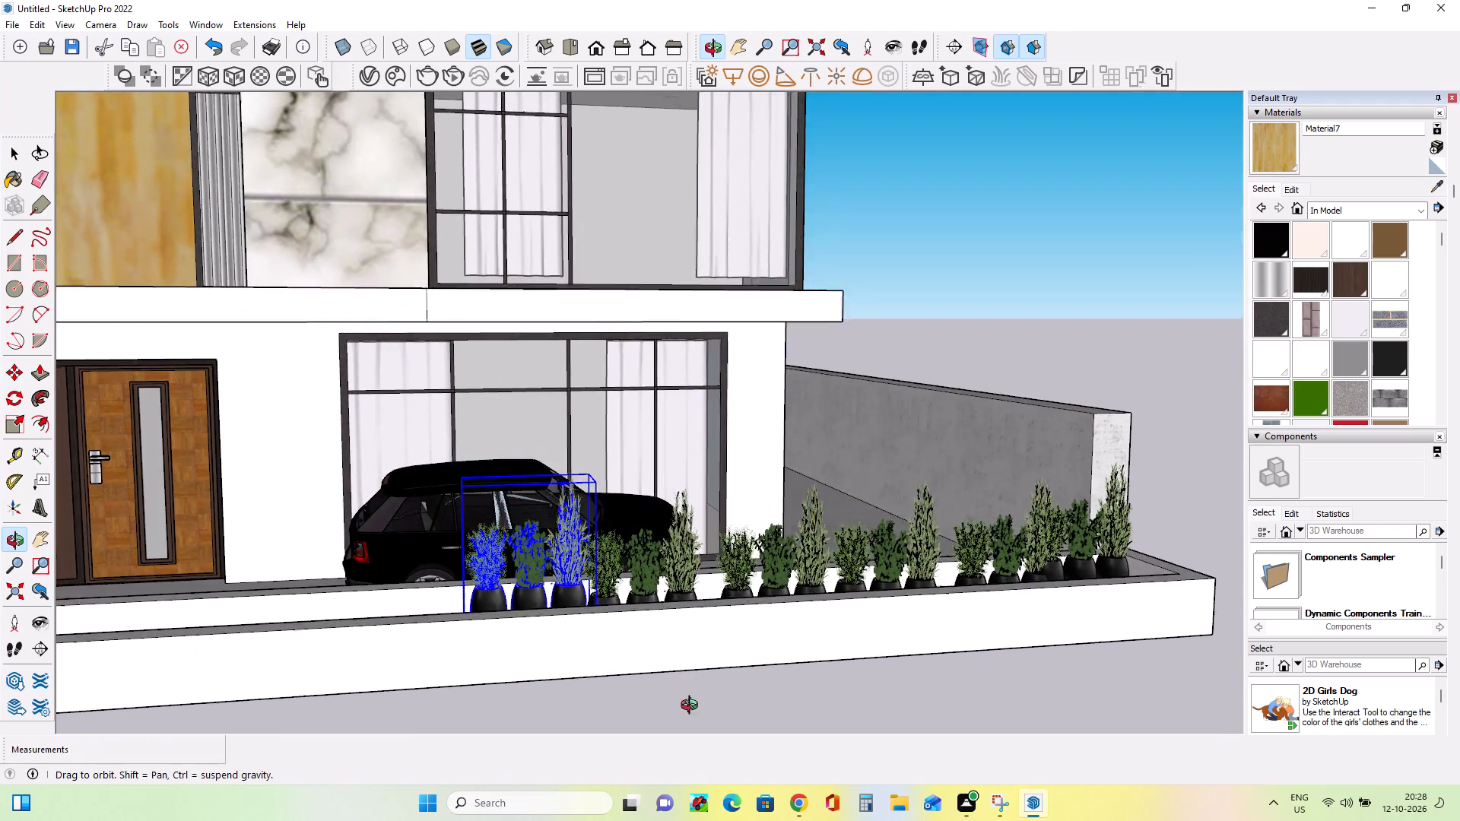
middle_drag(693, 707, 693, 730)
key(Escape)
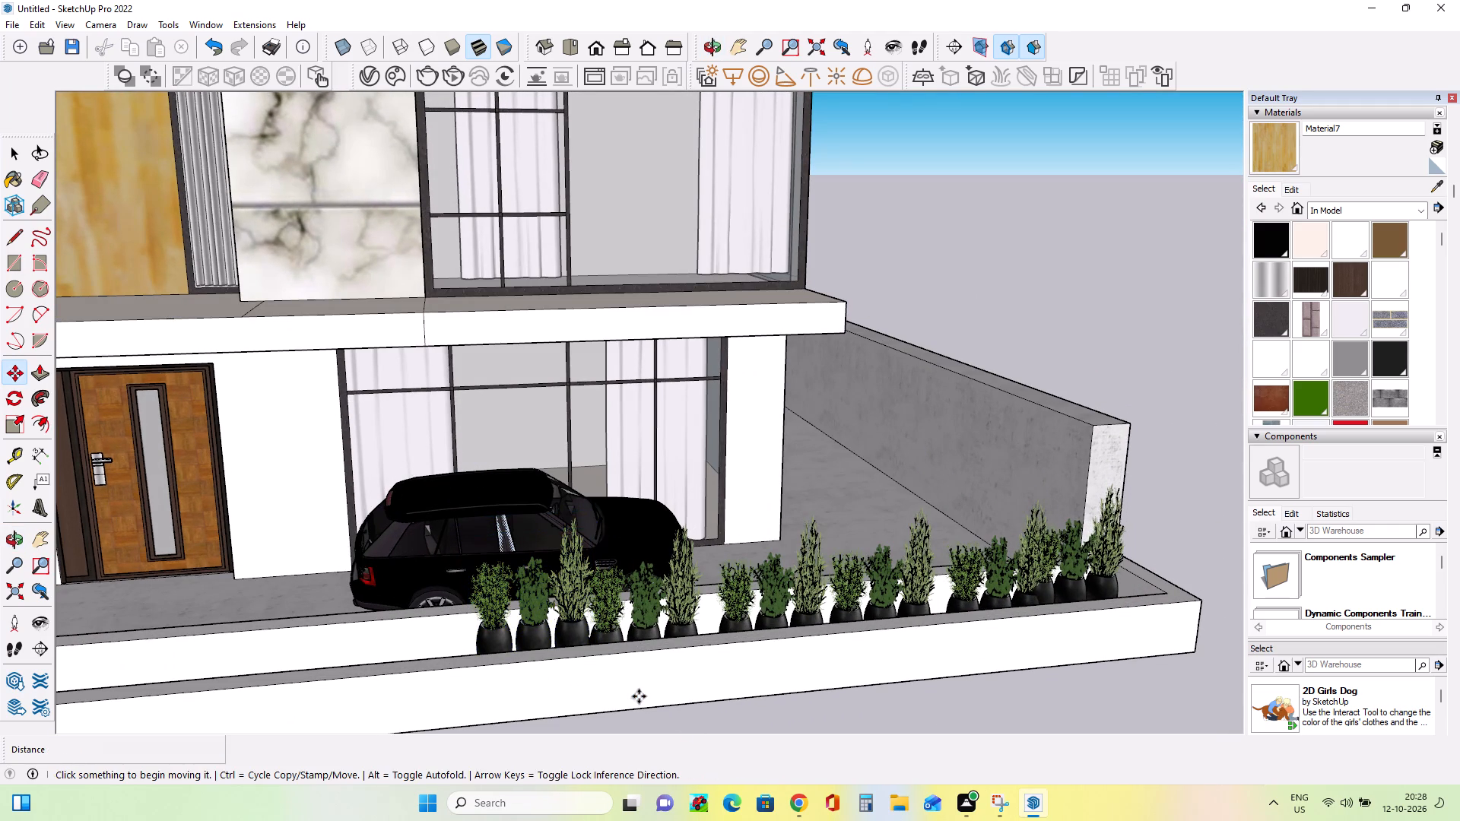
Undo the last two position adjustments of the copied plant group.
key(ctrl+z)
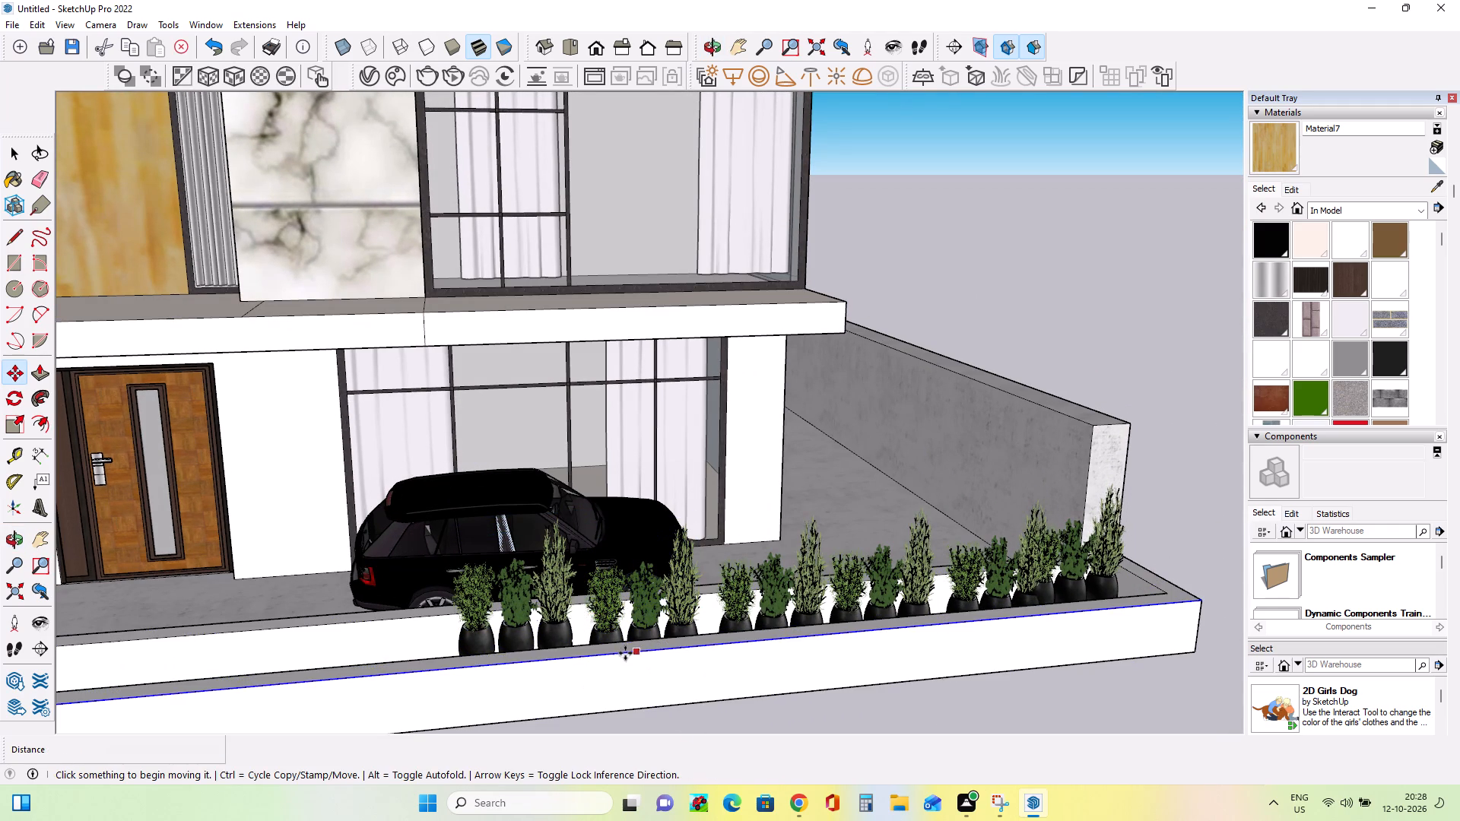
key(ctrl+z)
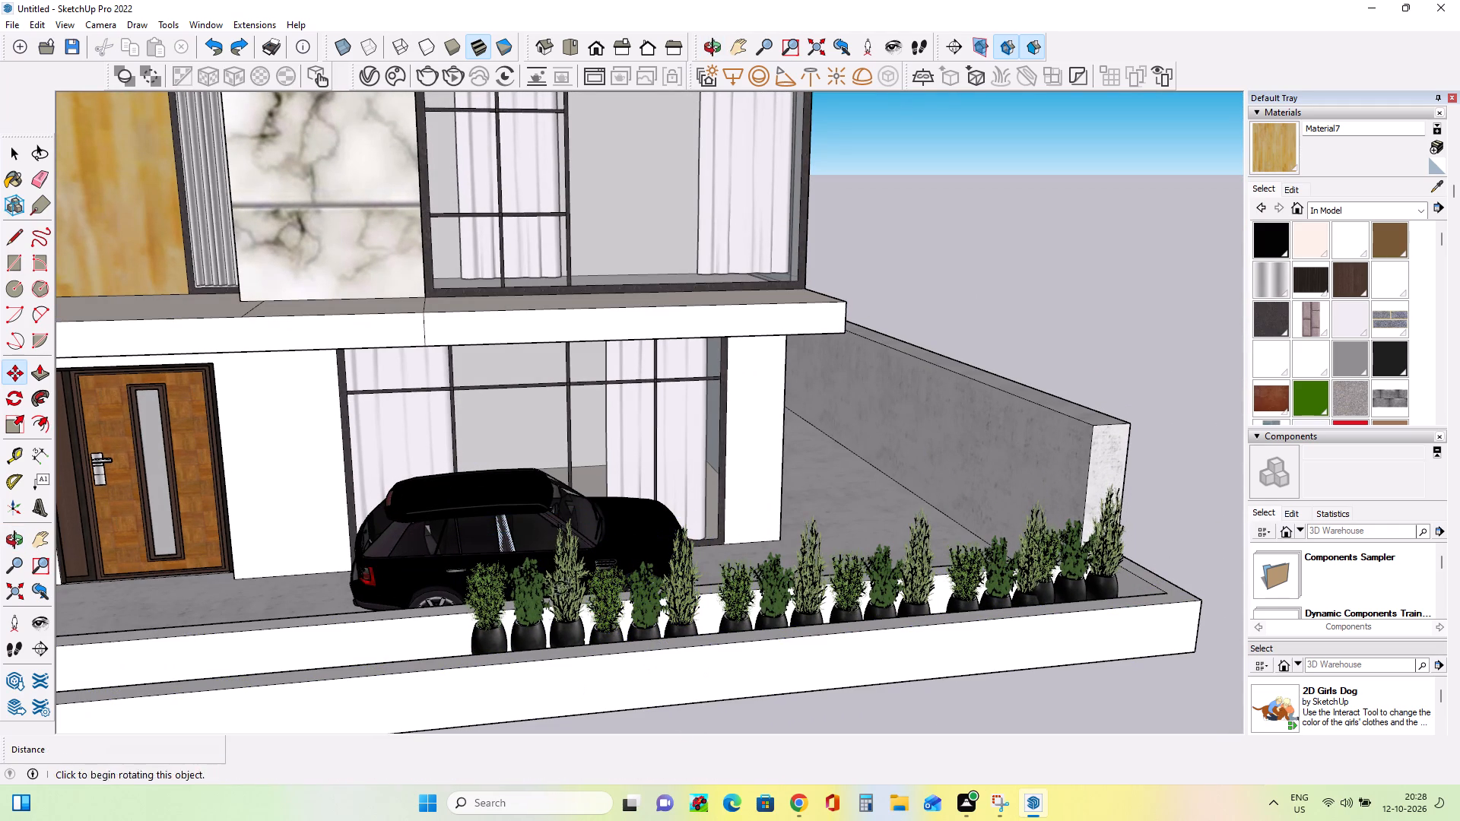
Delete the copied plant group at the front-door end of the planter row.
click(541, 629)
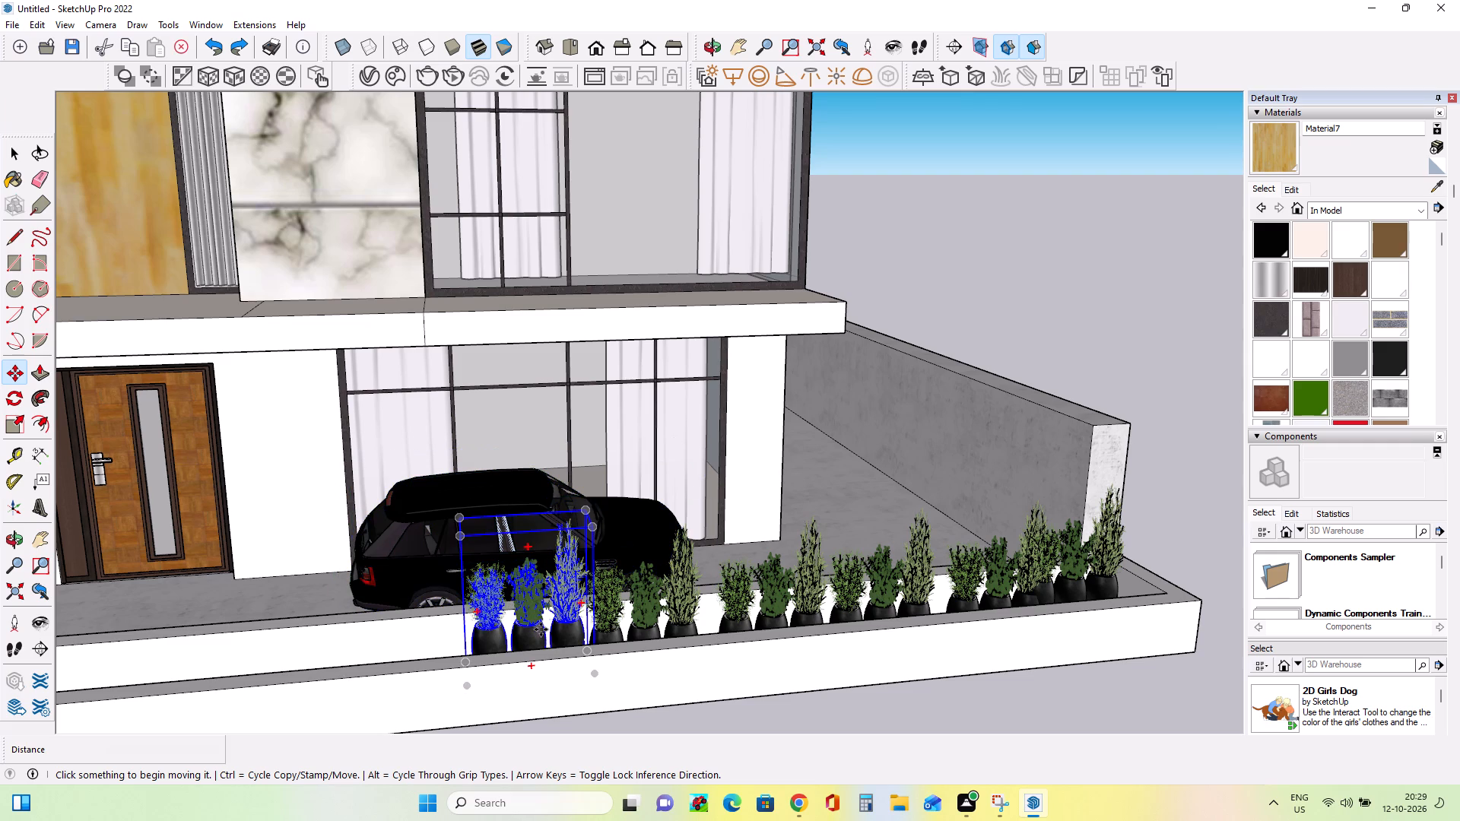
key(Delete)
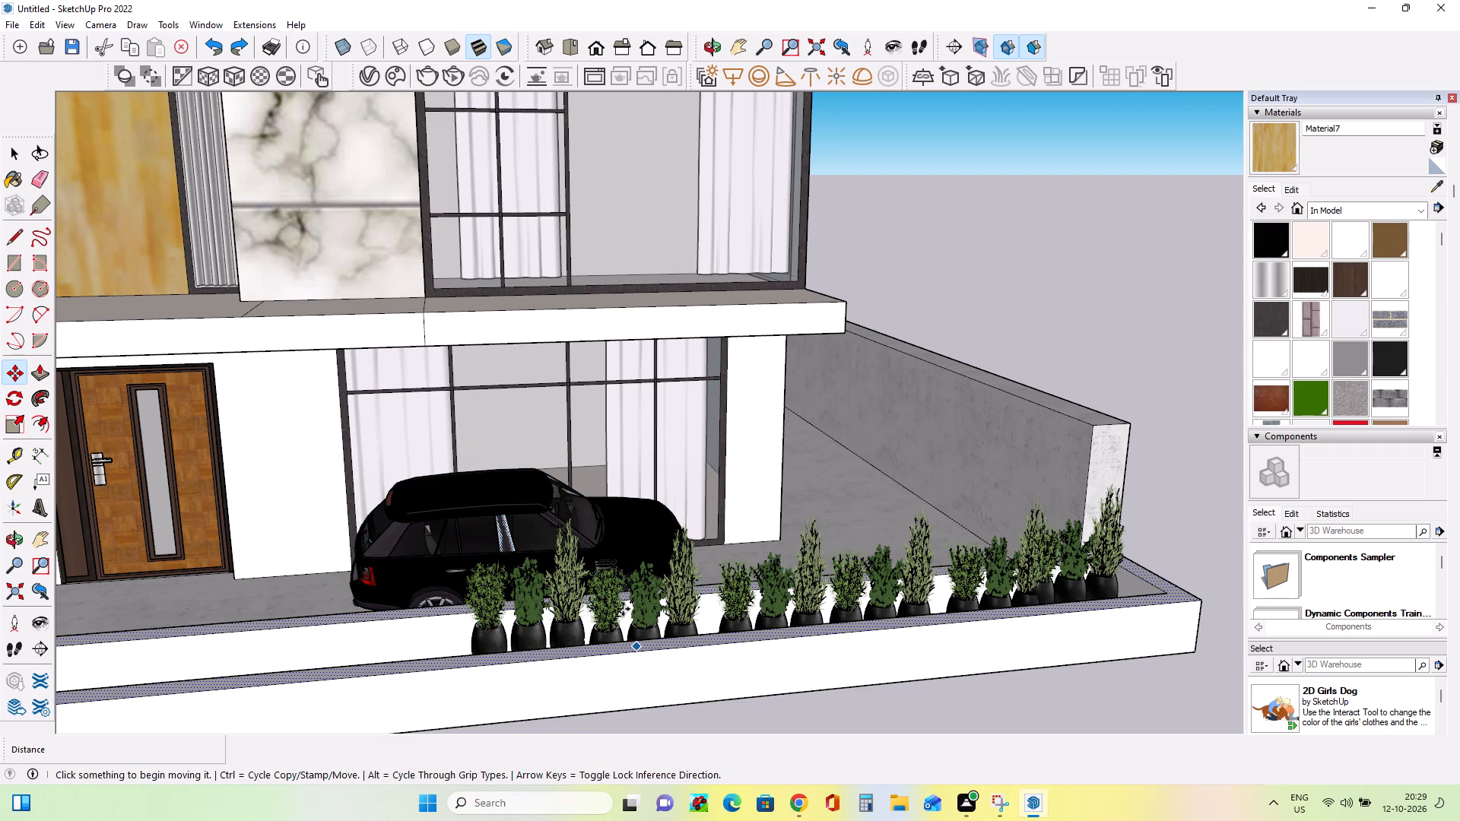
click(515, 586)
key(Delete)
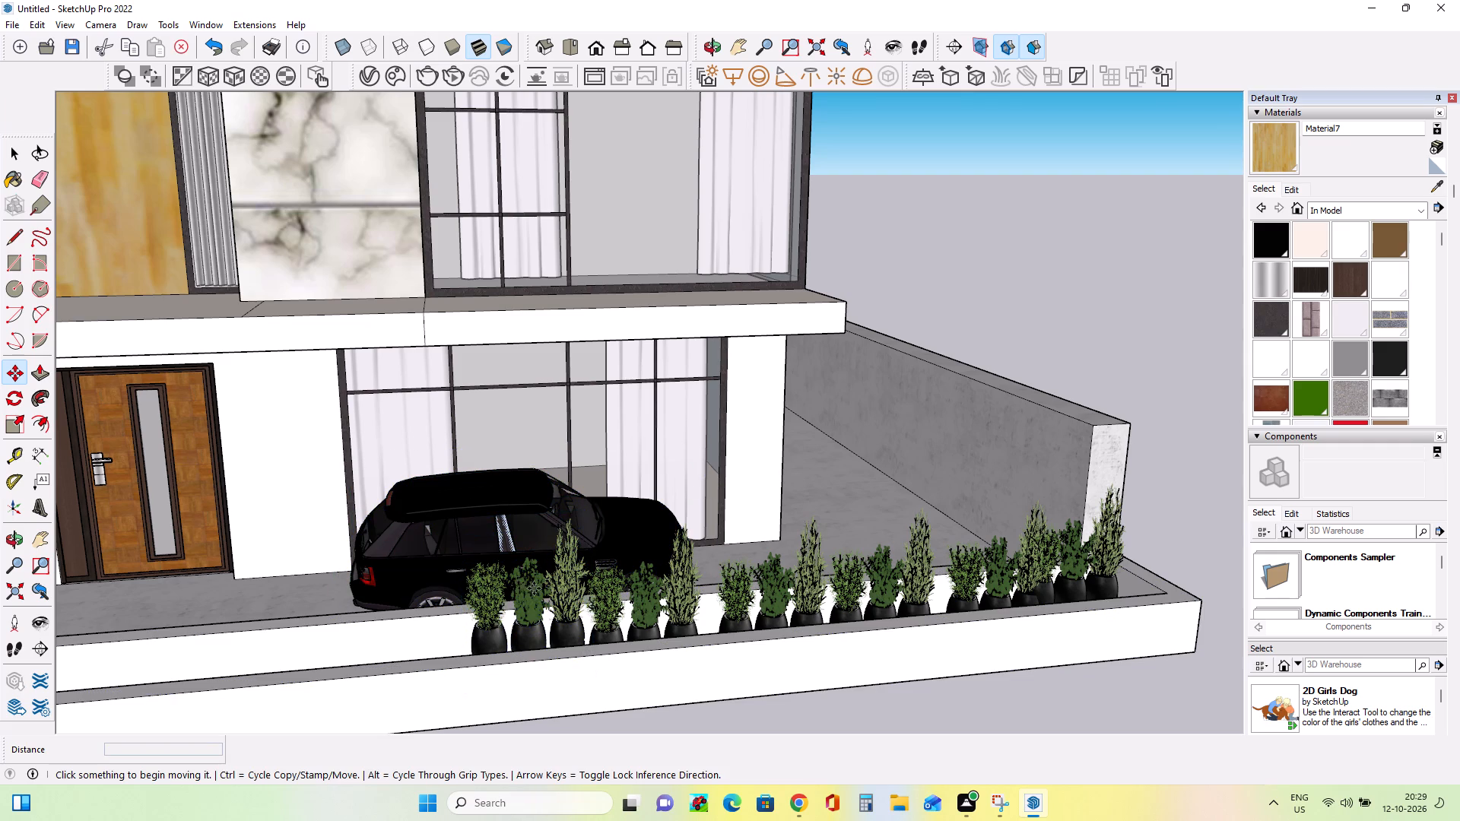
click(551, 596)
key(Delete)
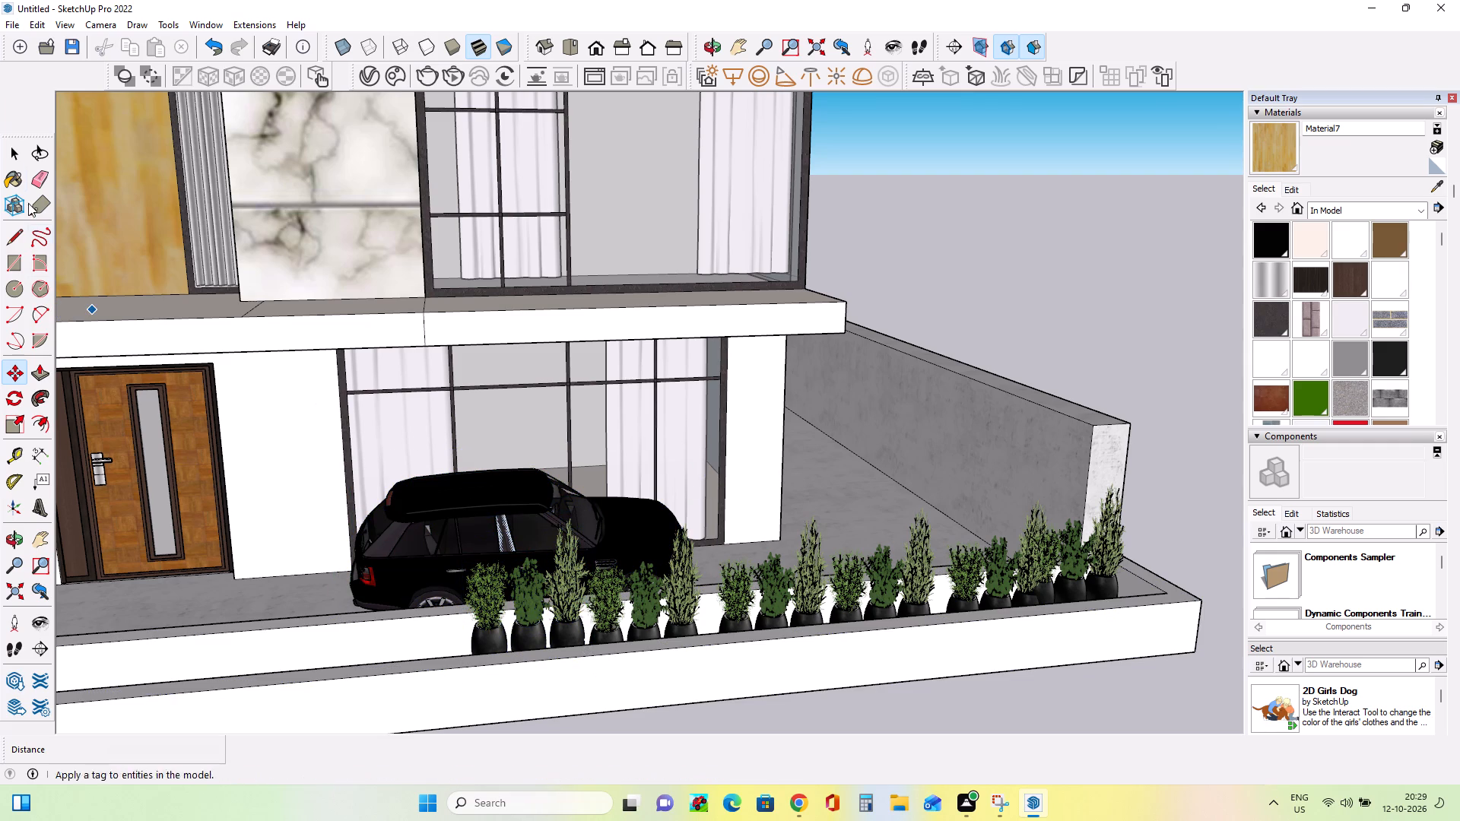
click(13, 140)
click(16, 159)
click(525, 619)
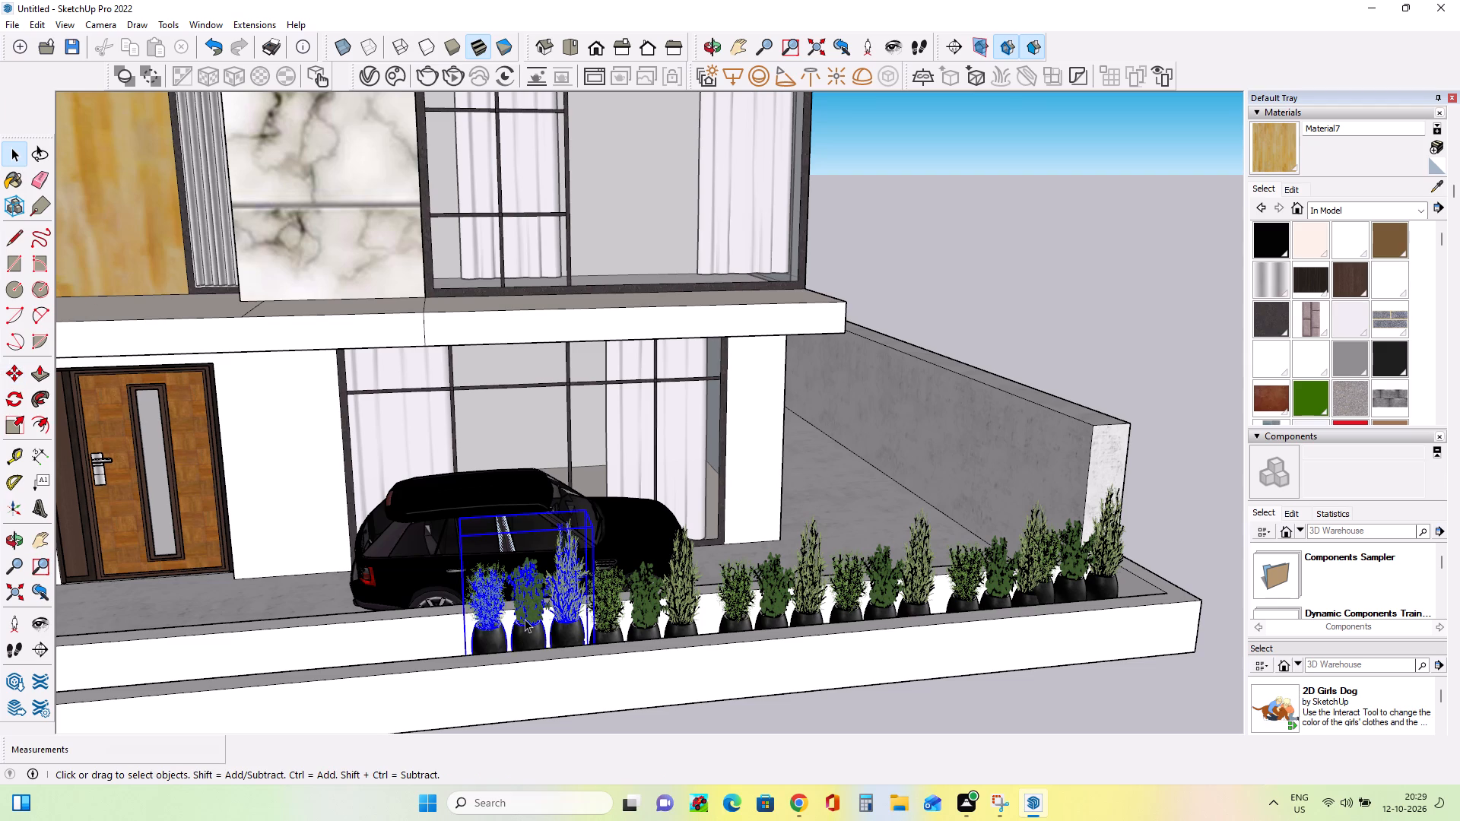
key(Delete)
Copy the row's end plant group twice along the planter toward the front door, about 1' 4" and then 1' 2" apart.
middle_drag(870, 633, 655, 584)
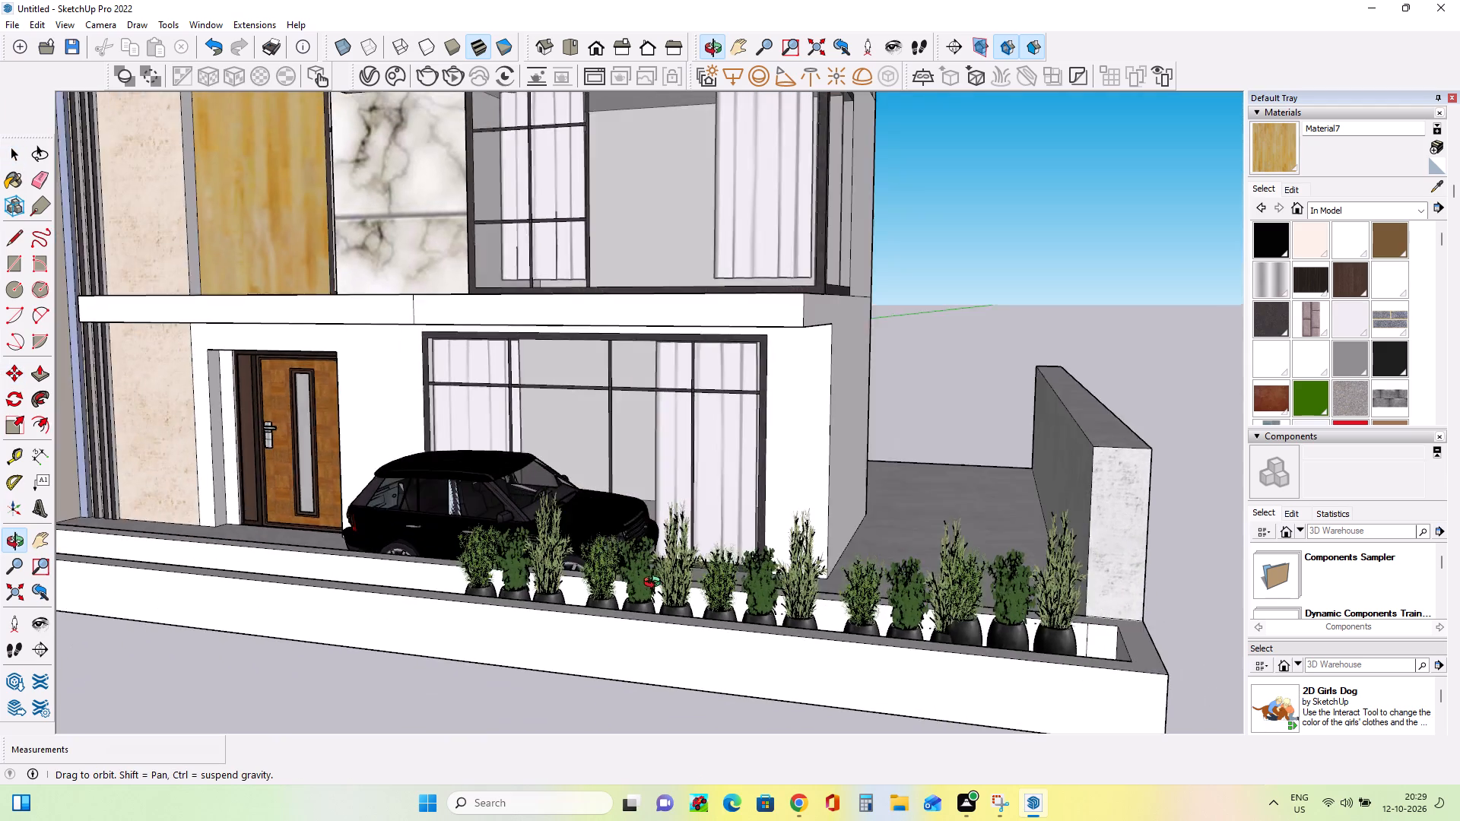
middle_drag(655, 584, 744, 540)
middle_drag(627, 597, 737, 624)
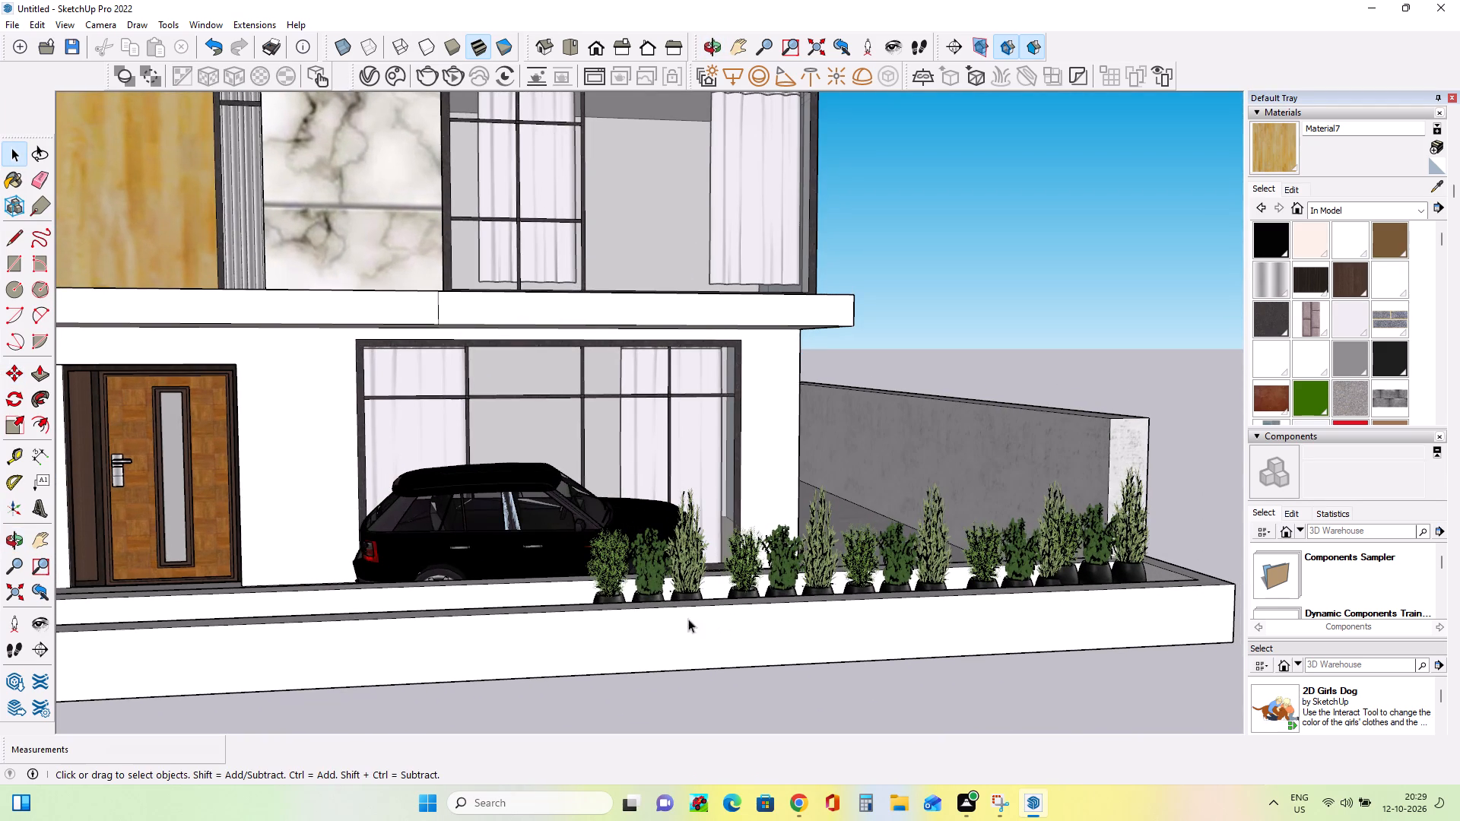
click(614, 583)
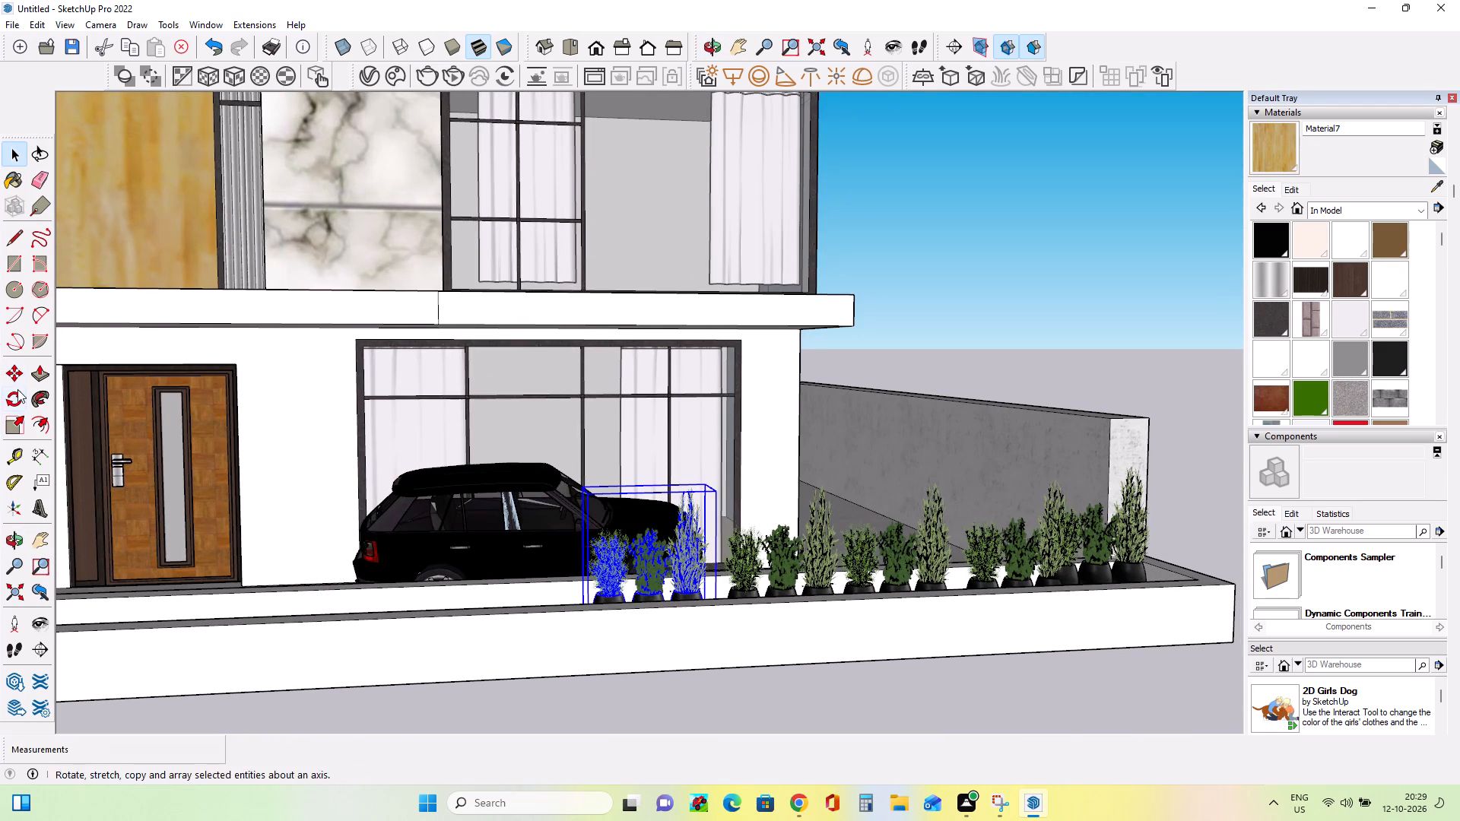
click(11, 376)
click(617, 596)
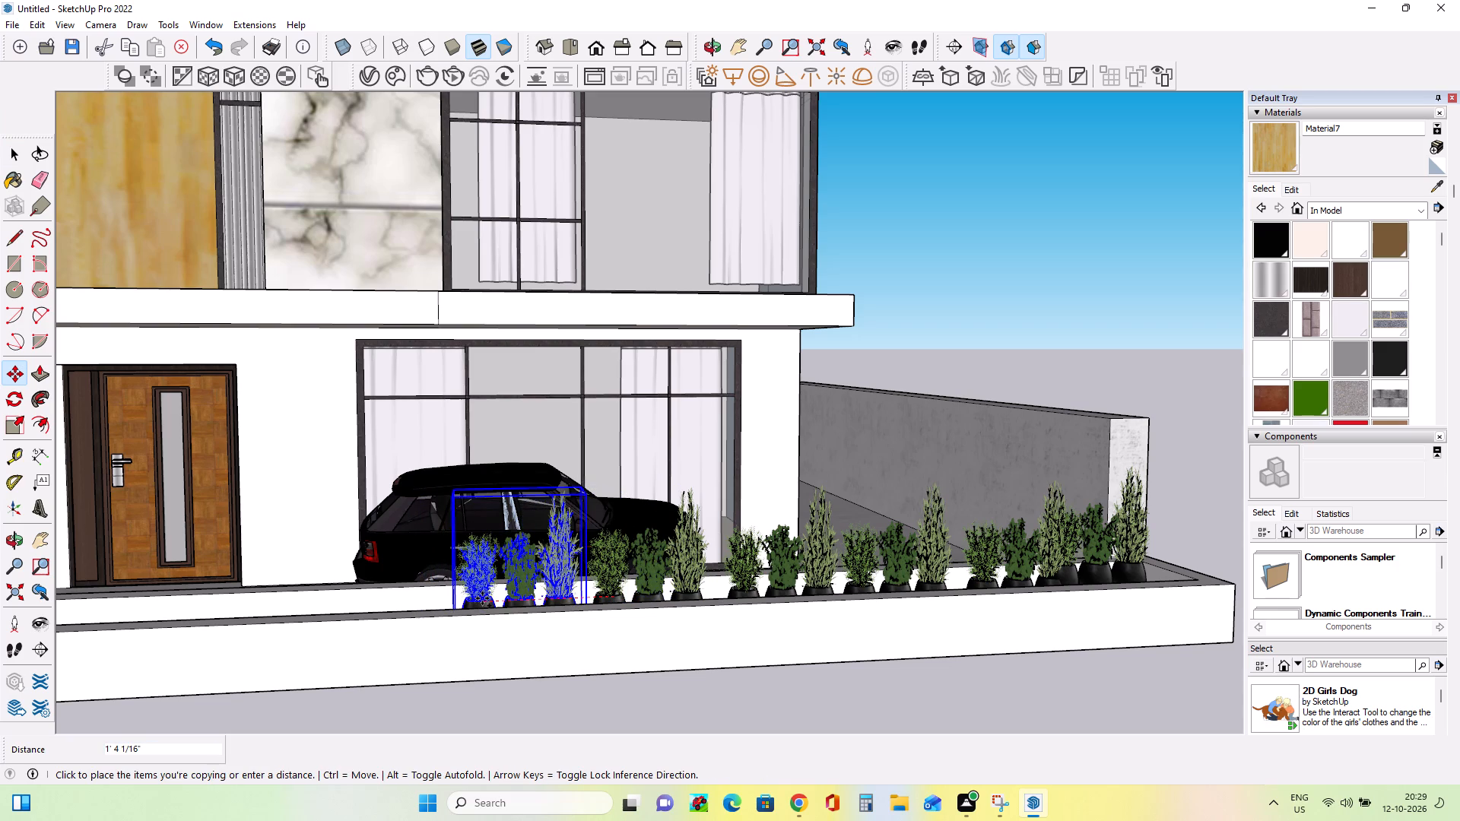
click(482, 598)
click(476, 593)
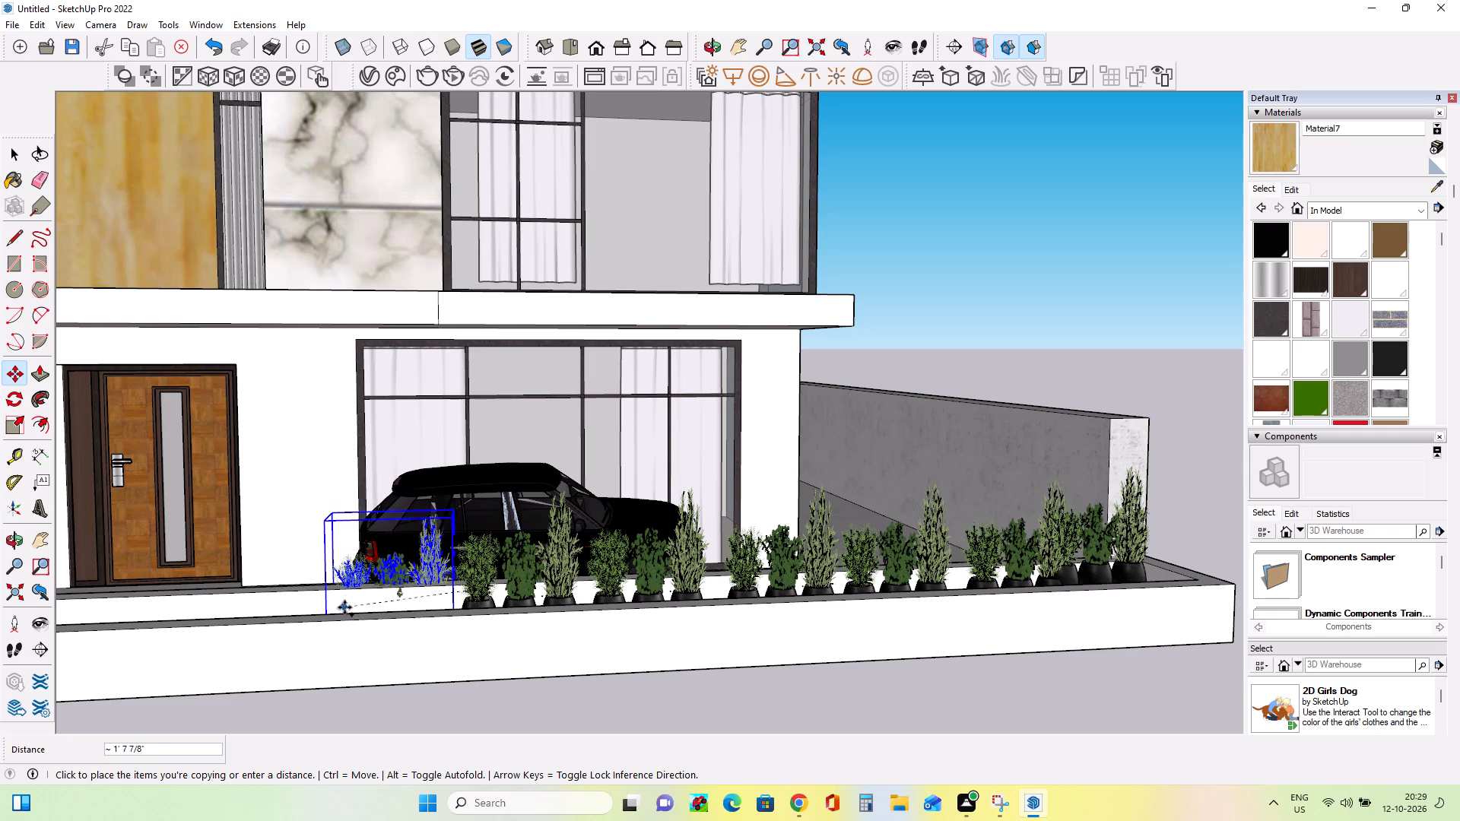
click(350, 603)
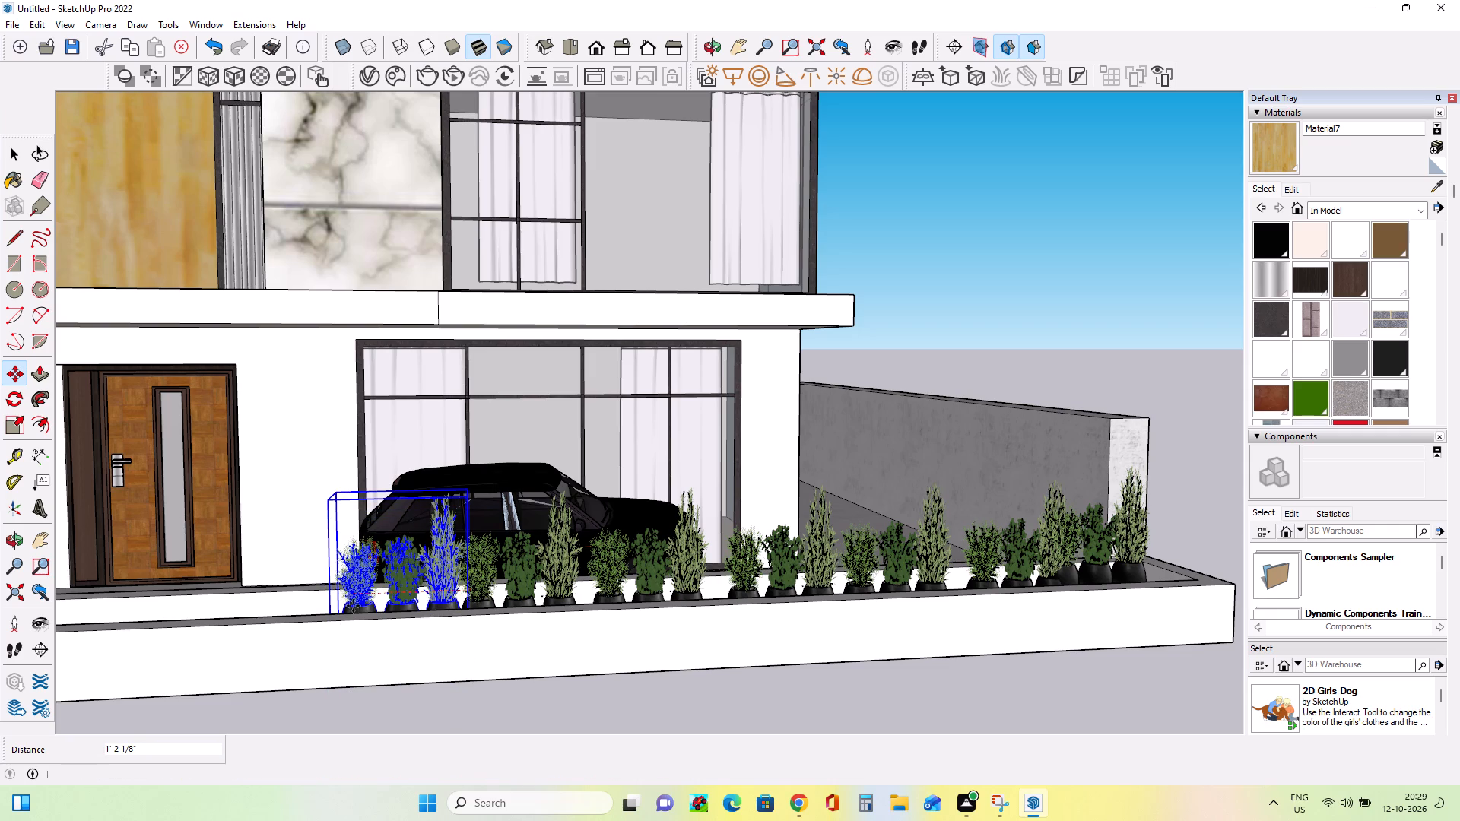
Add two more plant group copies toward the front door, spaced about 1' 4" and then 1' 3" along the planter.
middle_drag(798, 657, 913, 651)
scroll(913, 648, down, 5)
scroll(912, 648, up, 1)
scroll(912, 648, down, 4)
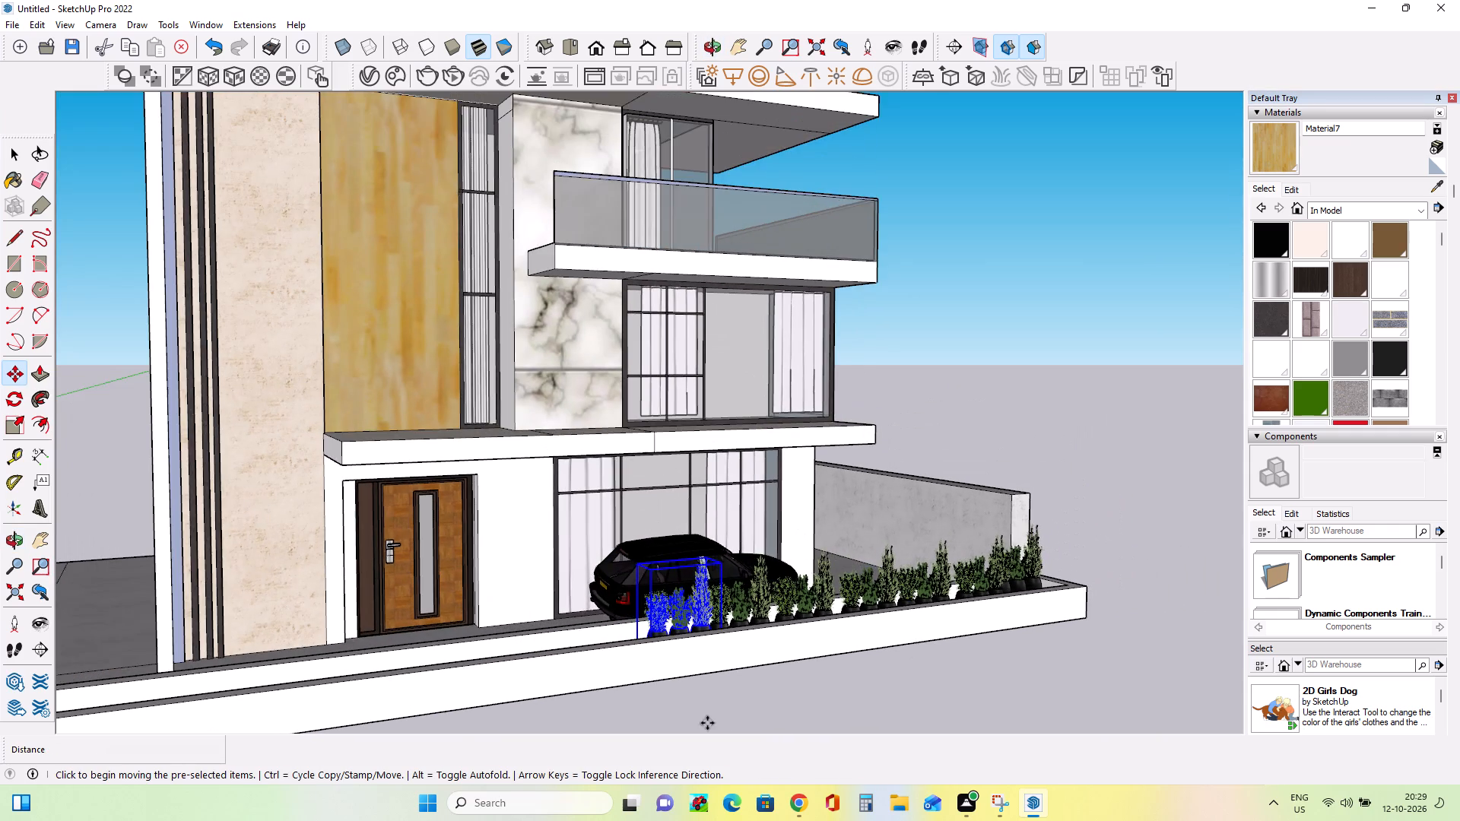
middle_drag(705, 722, 628, 785)
scroll(554, 705, down, 11)
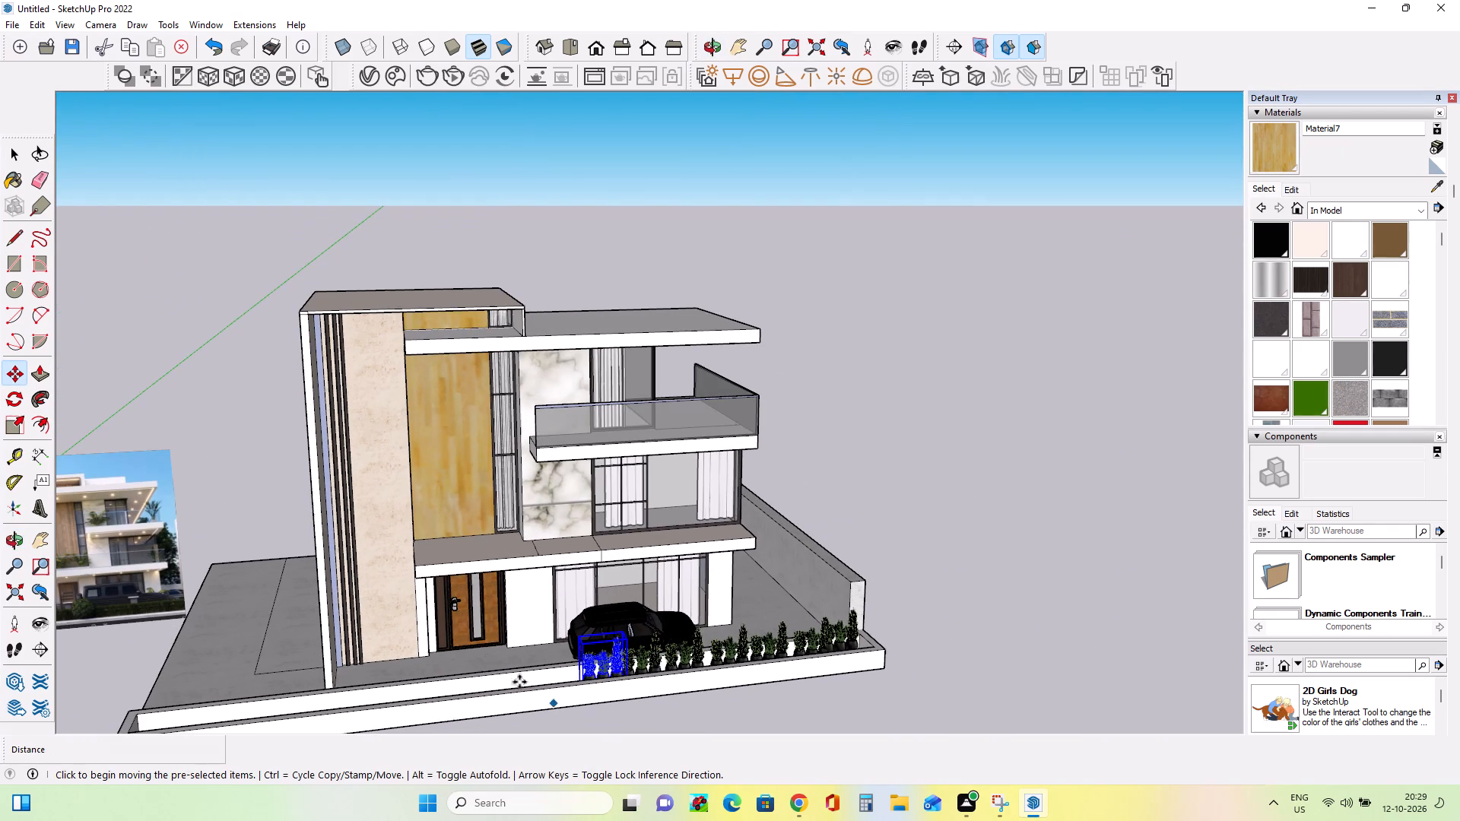
click(37, 535)
drag(608, 601, 656, 512)
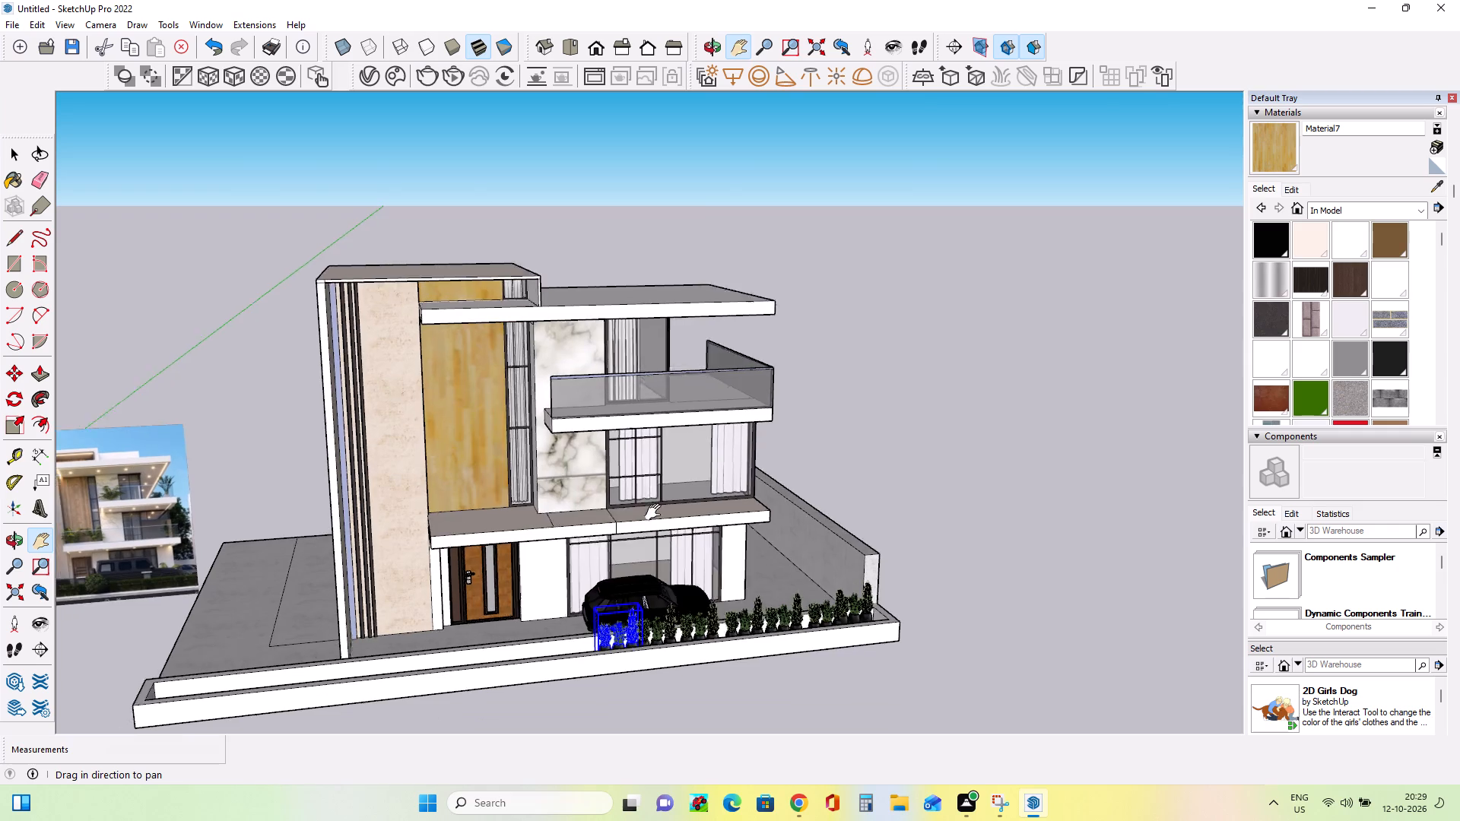
drag(656, 512, 668, 483)
scroll(653, 517, up, 4)
scroll(612, 515, down, 1)
scroll(612, 515, up, 5)
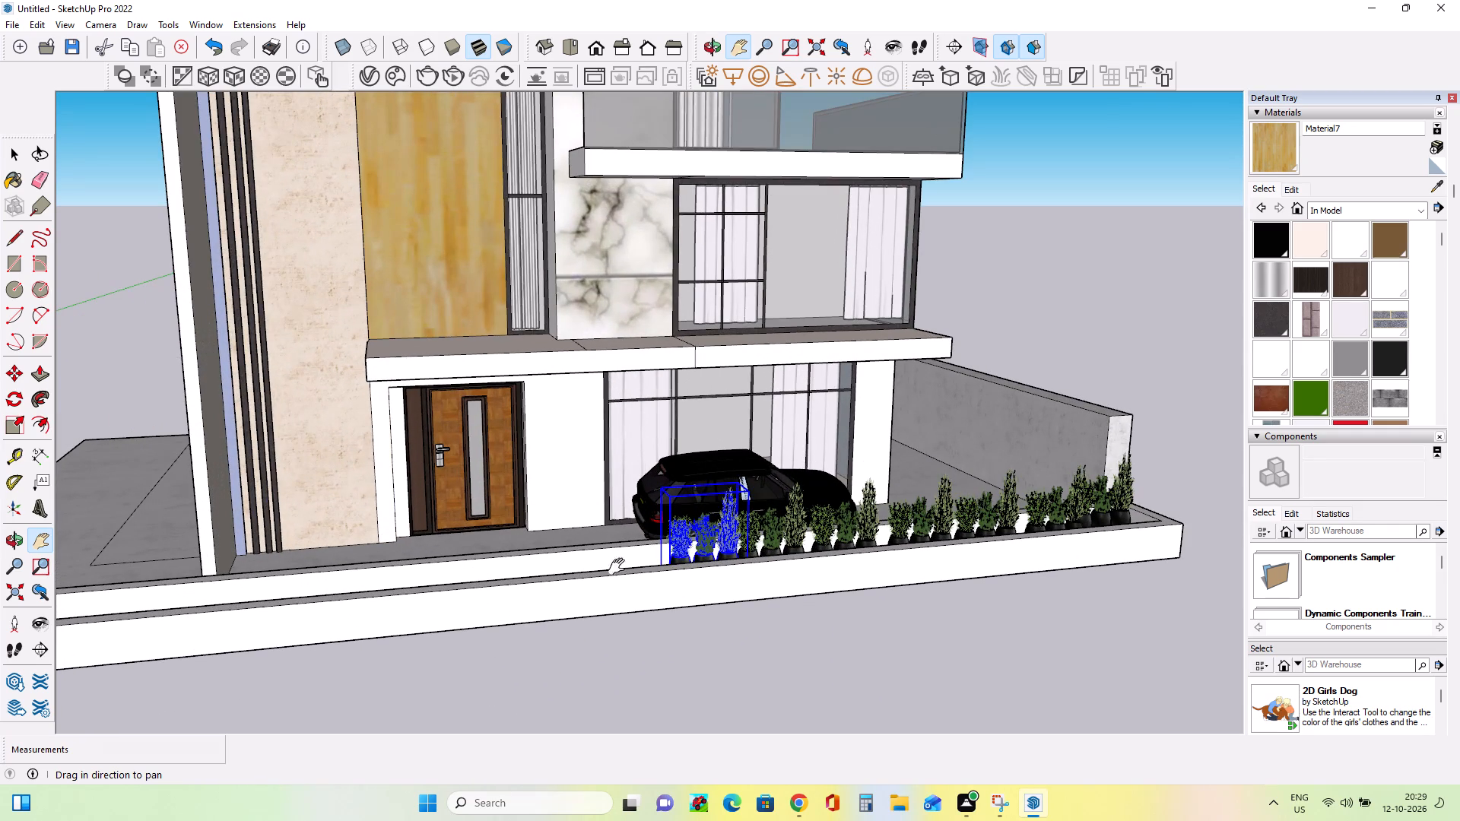
click(17, 372)
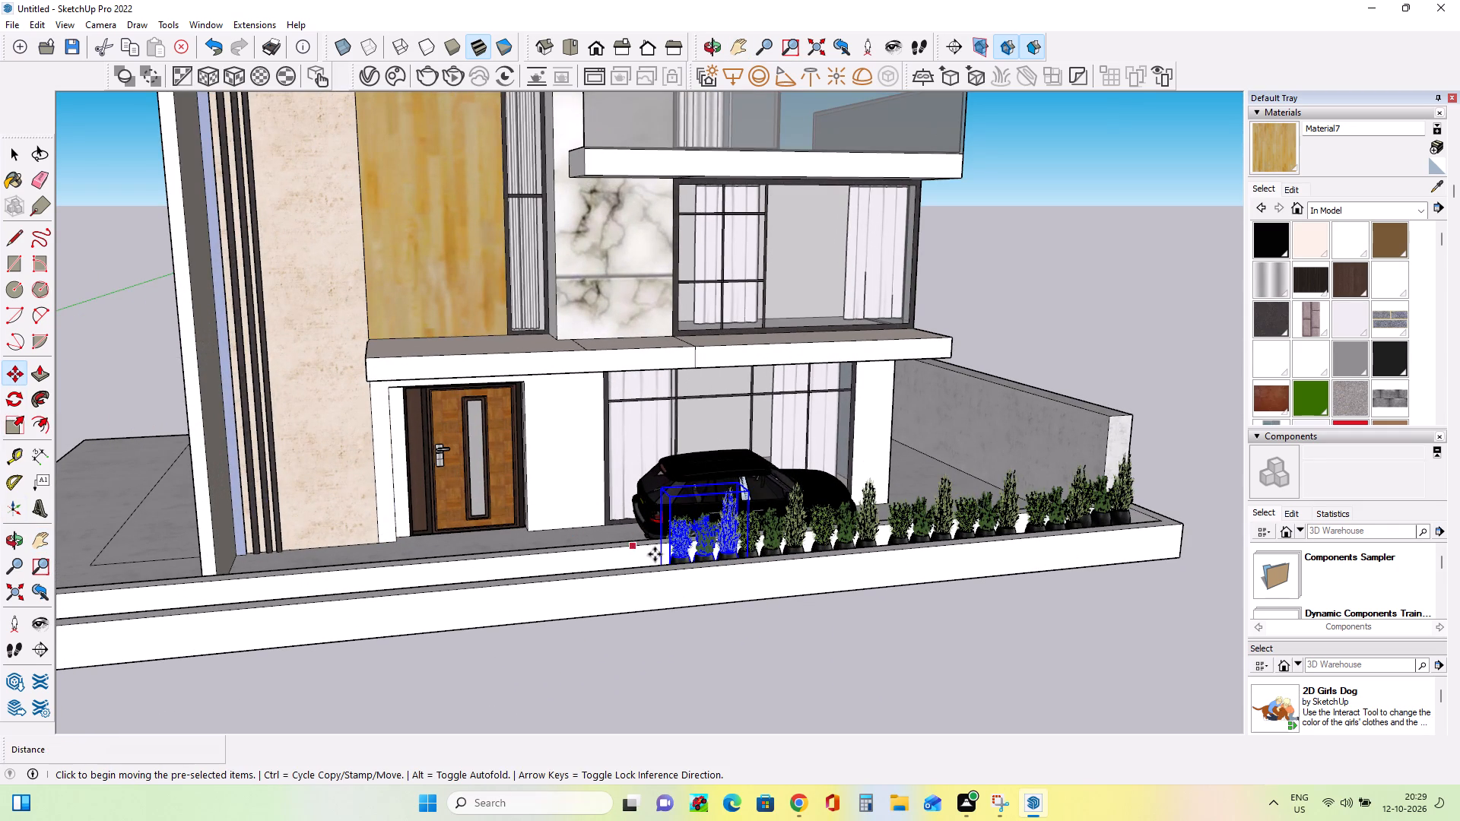
click(675, 555)
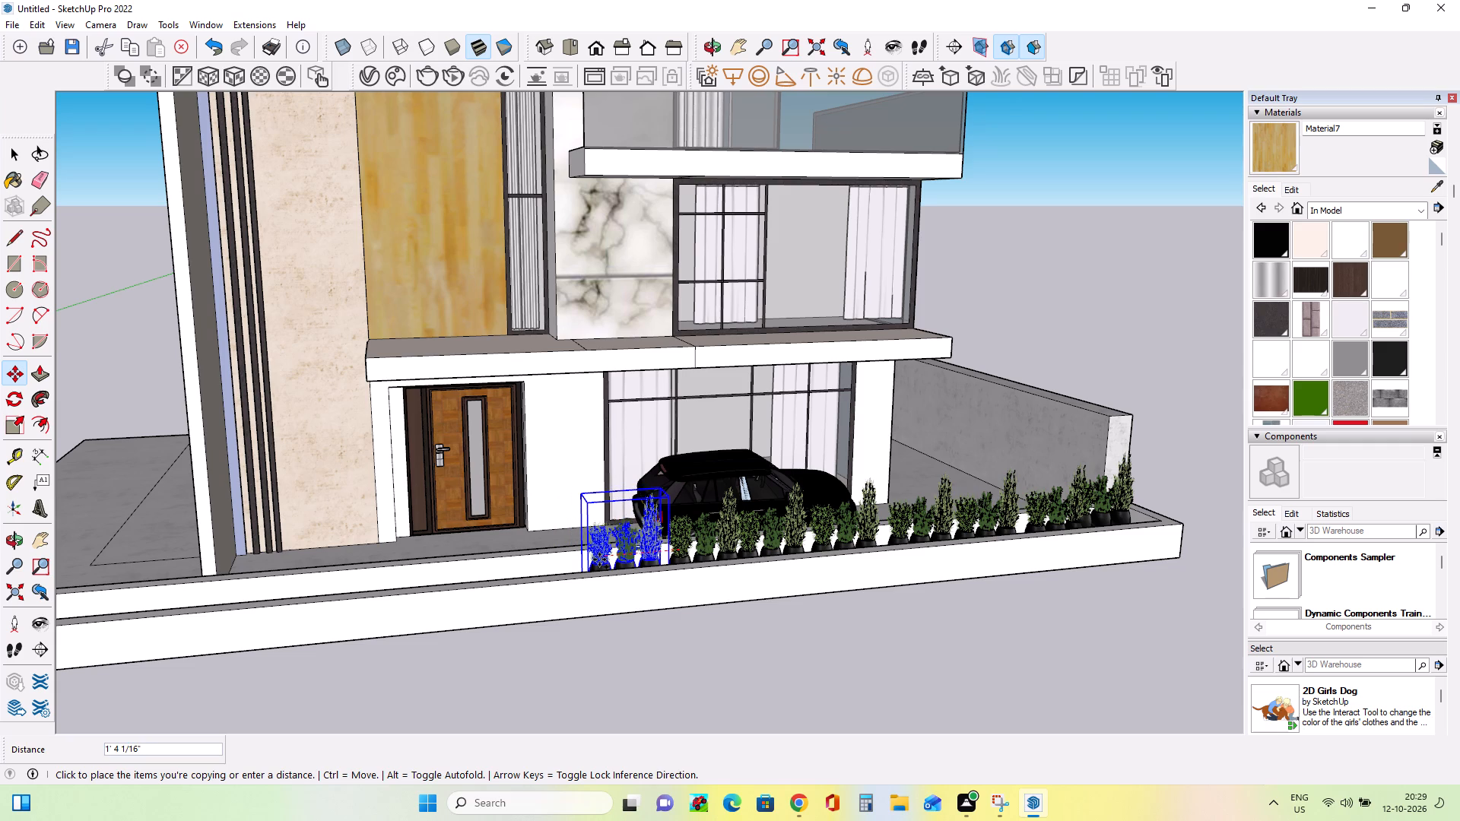
click(599, 559)
click(599, 559)
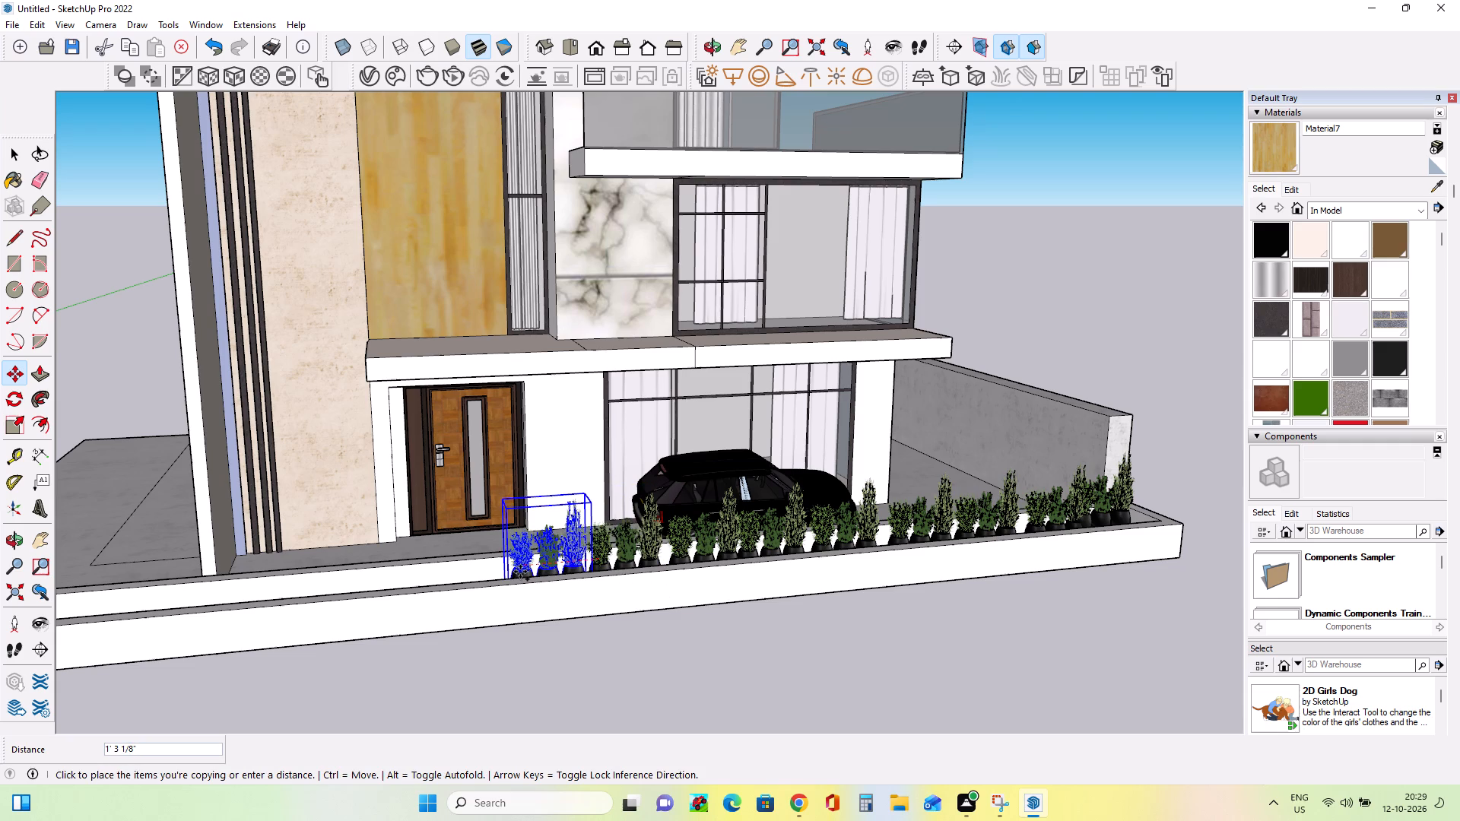
click(520, 572)
Extend the row past the front door with two more plant group copies, spaced about 1' 3 7/16" and 1' 4 1/8".
click(527, 567)
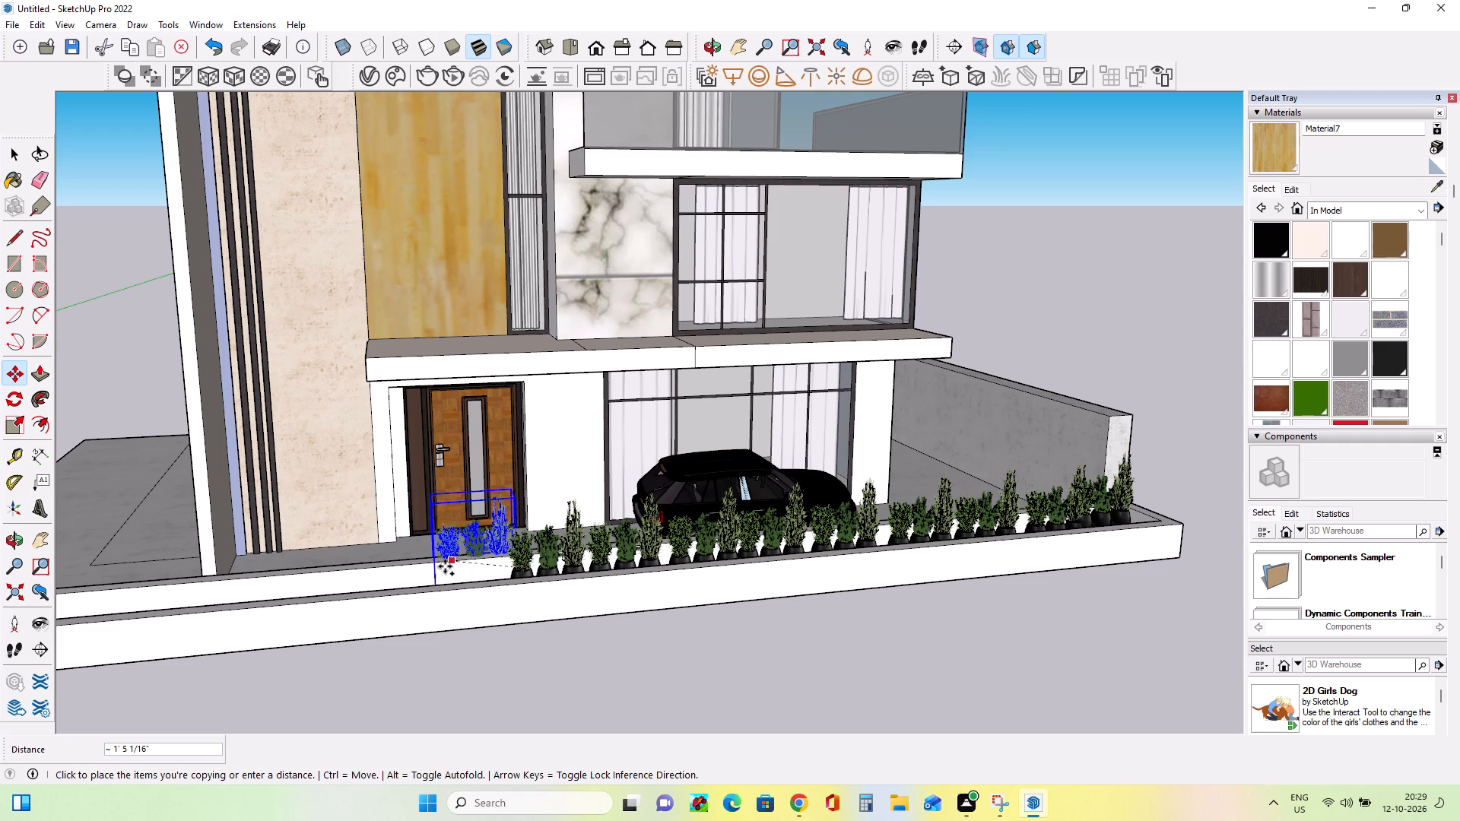
click(443, 582)
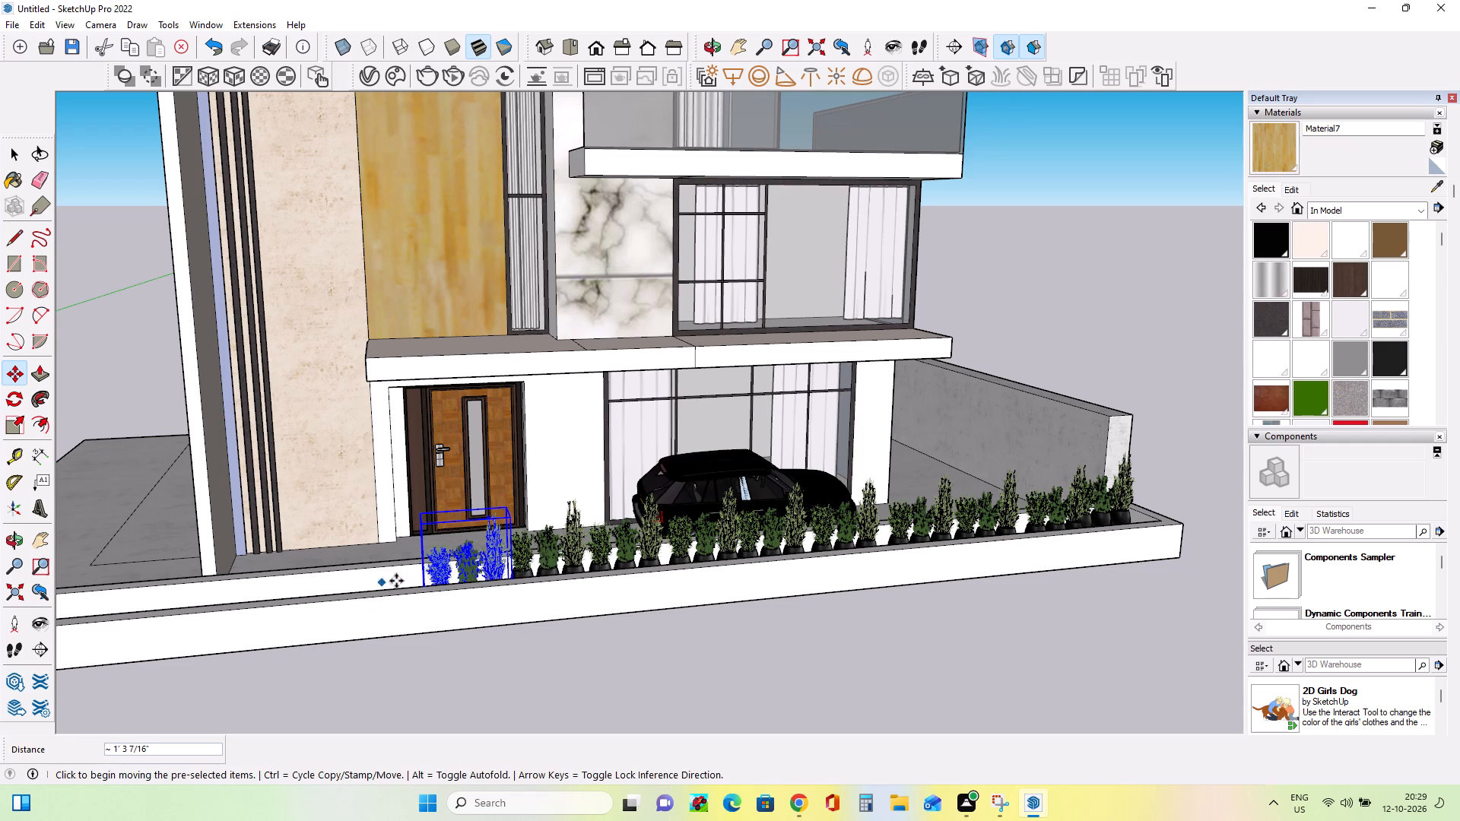
click(431, 575)
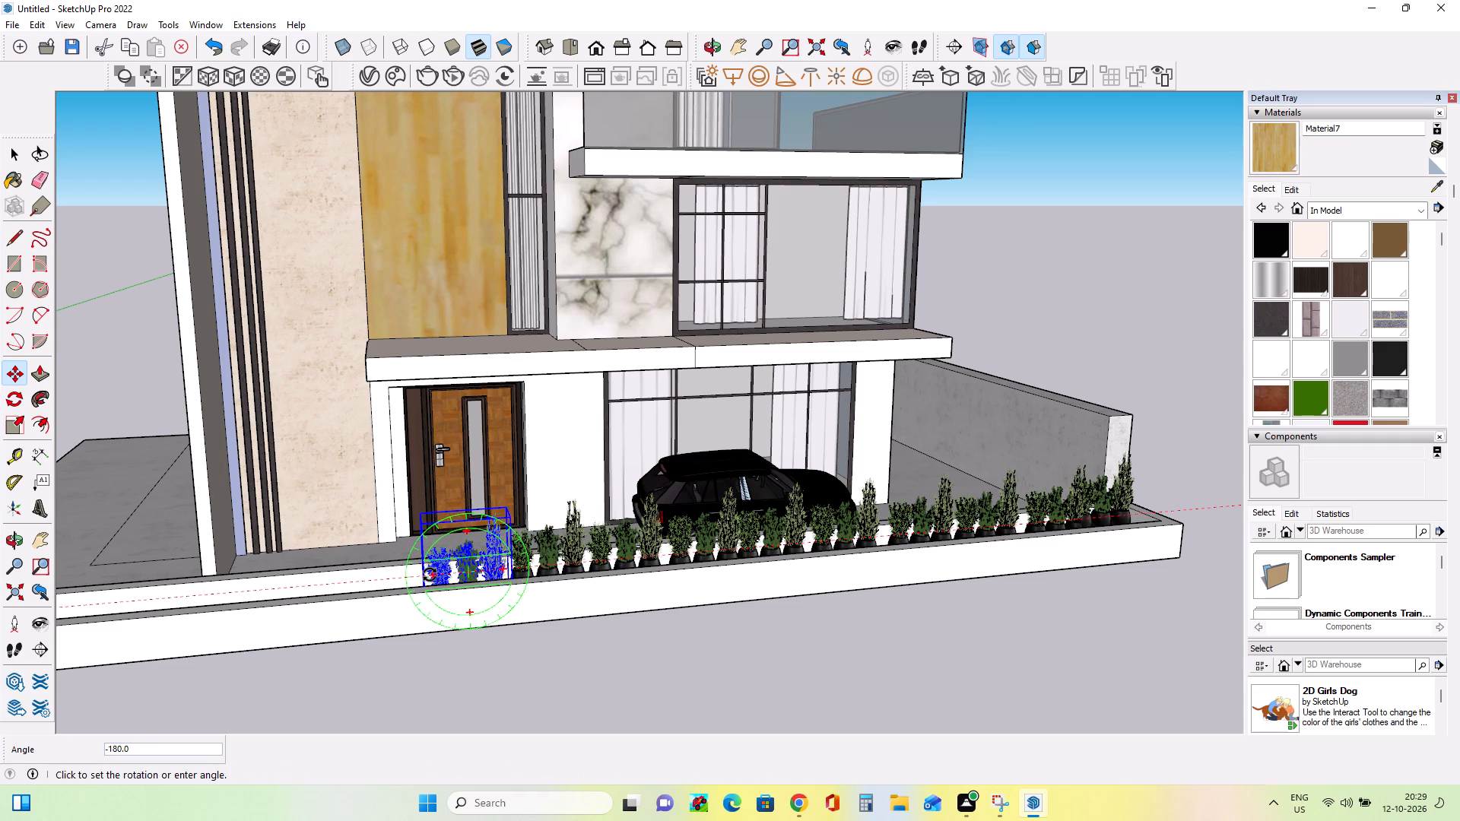
key(Escape)
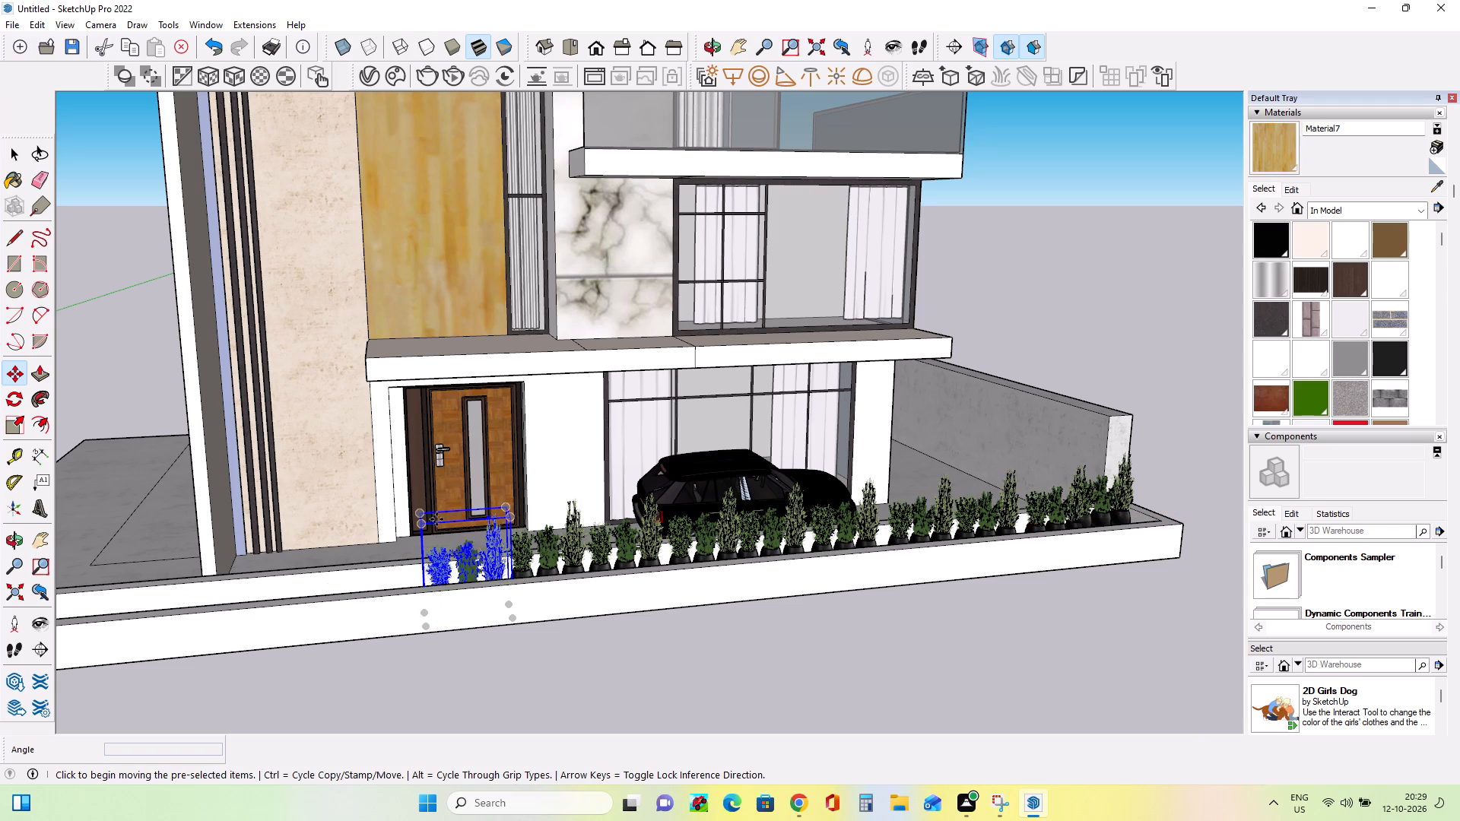
click(444, 574)
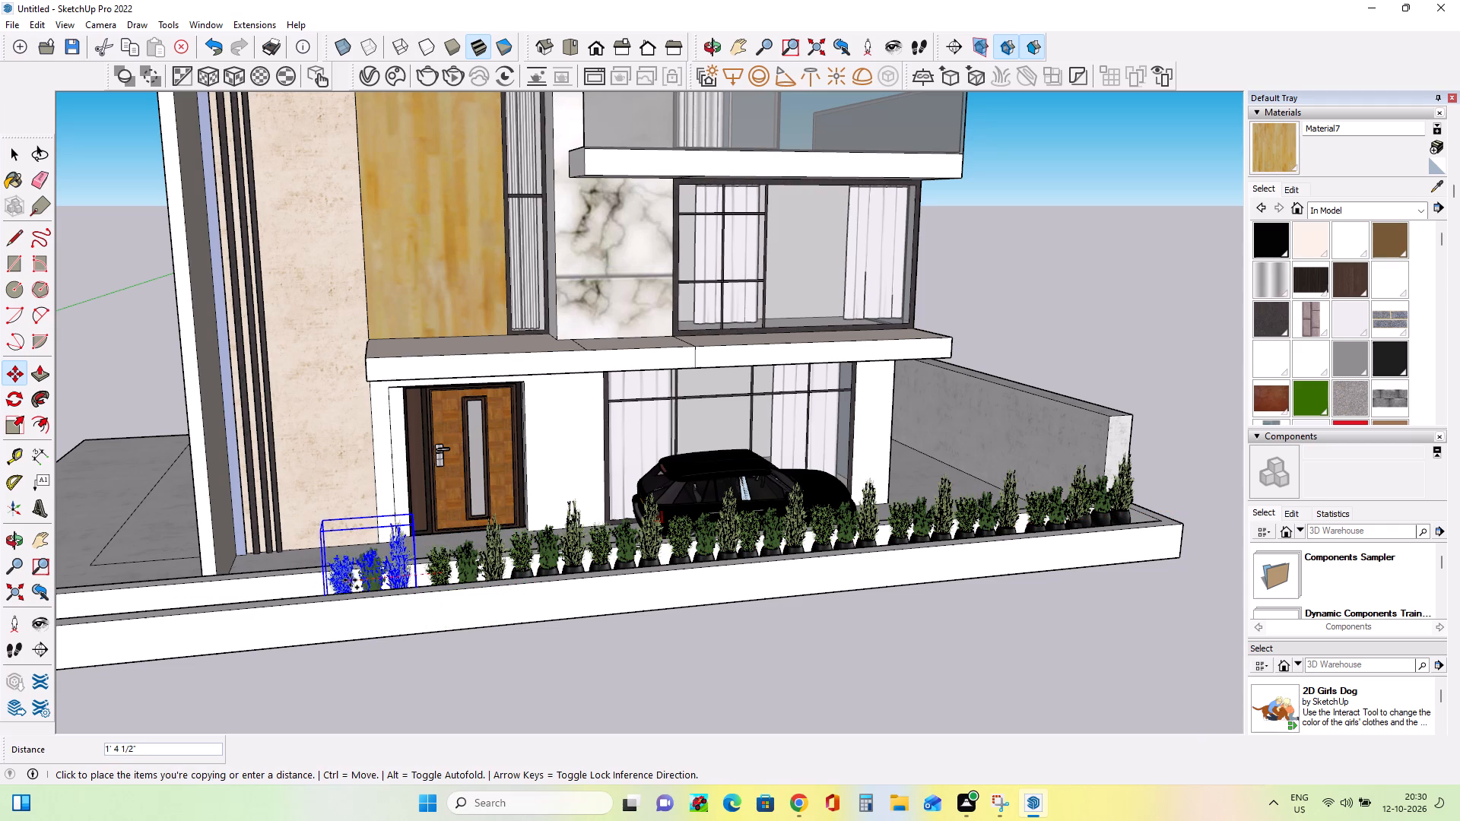
click(350, 580)
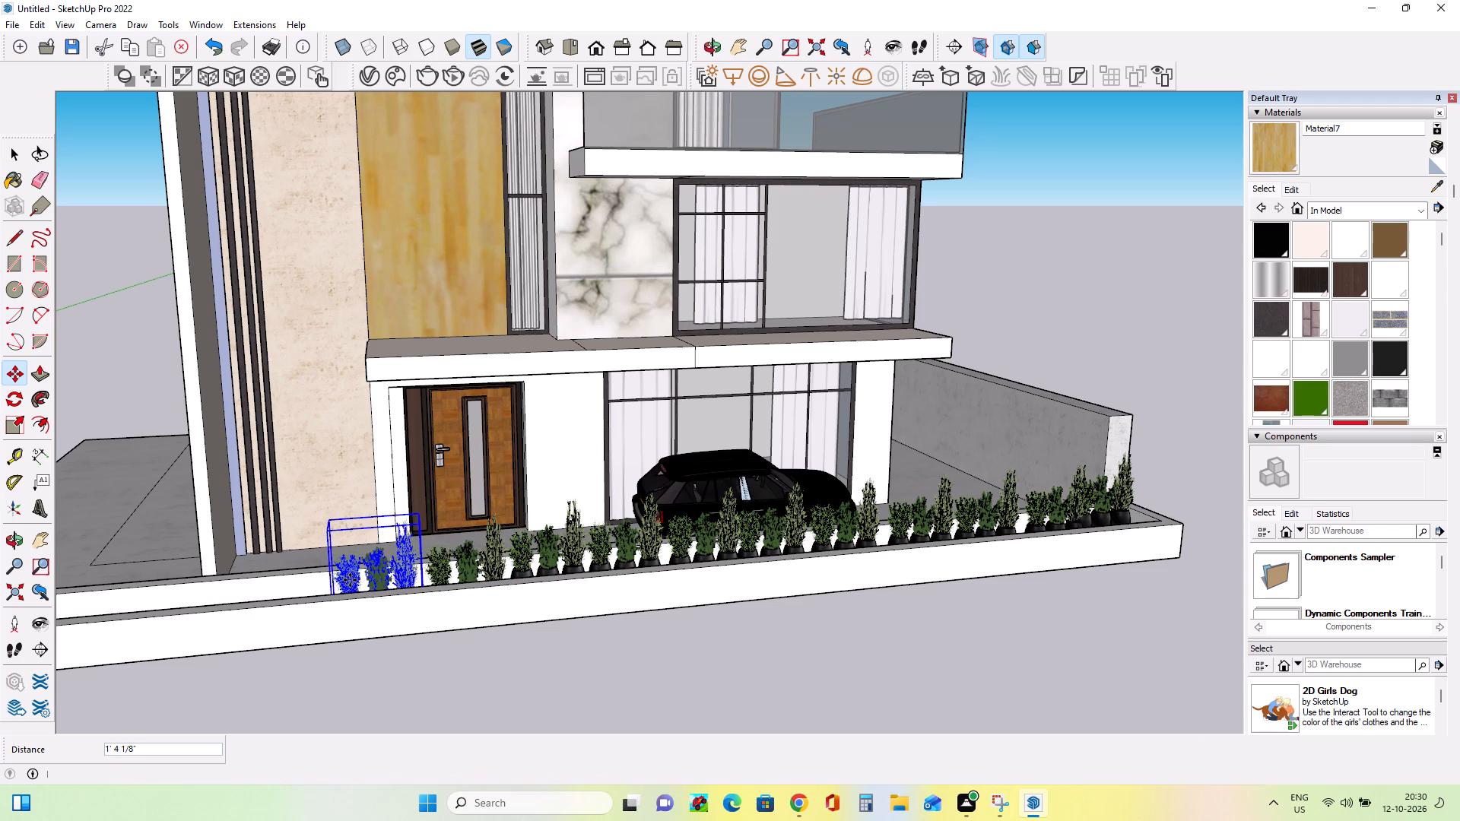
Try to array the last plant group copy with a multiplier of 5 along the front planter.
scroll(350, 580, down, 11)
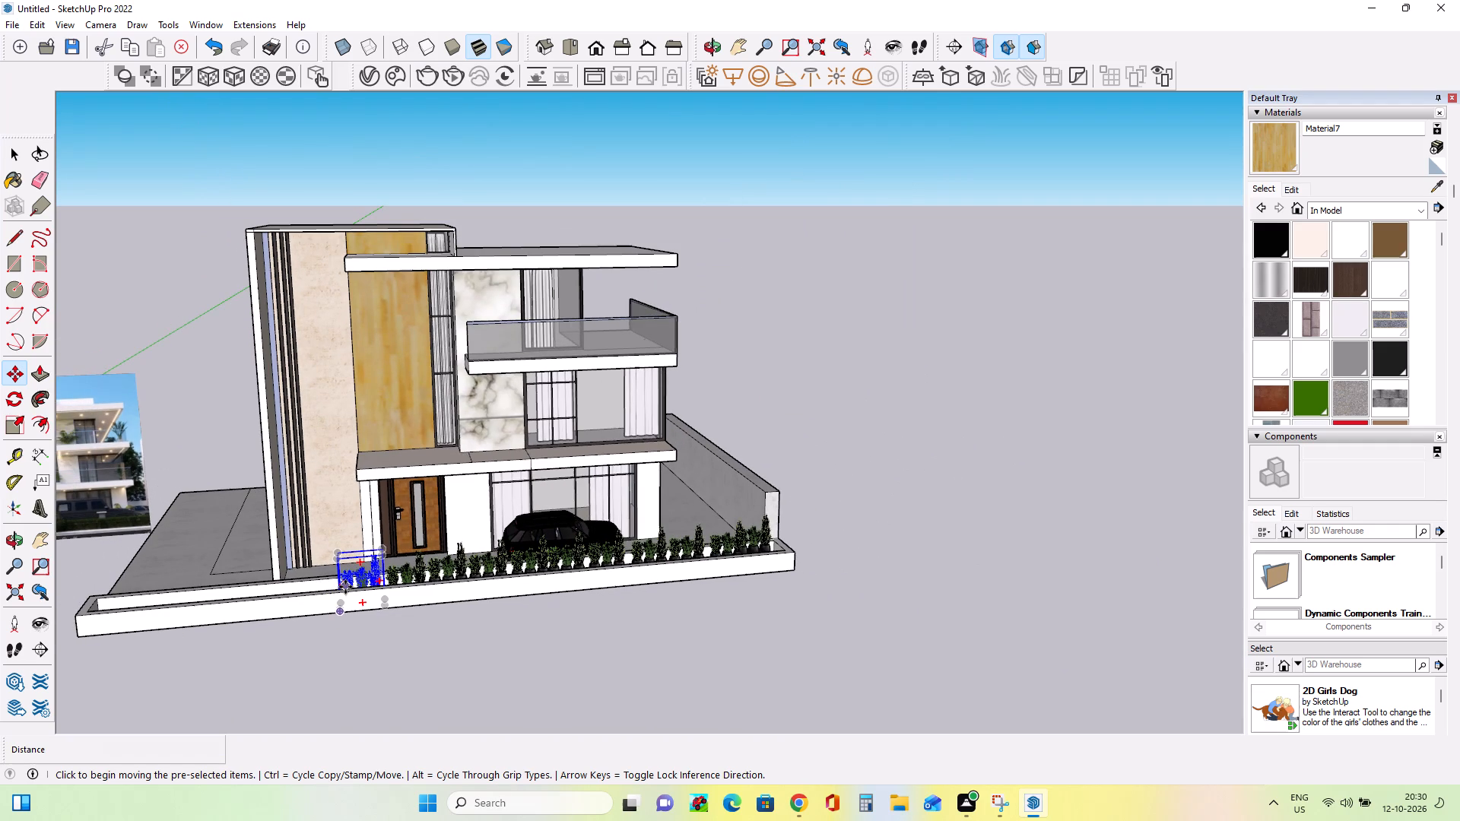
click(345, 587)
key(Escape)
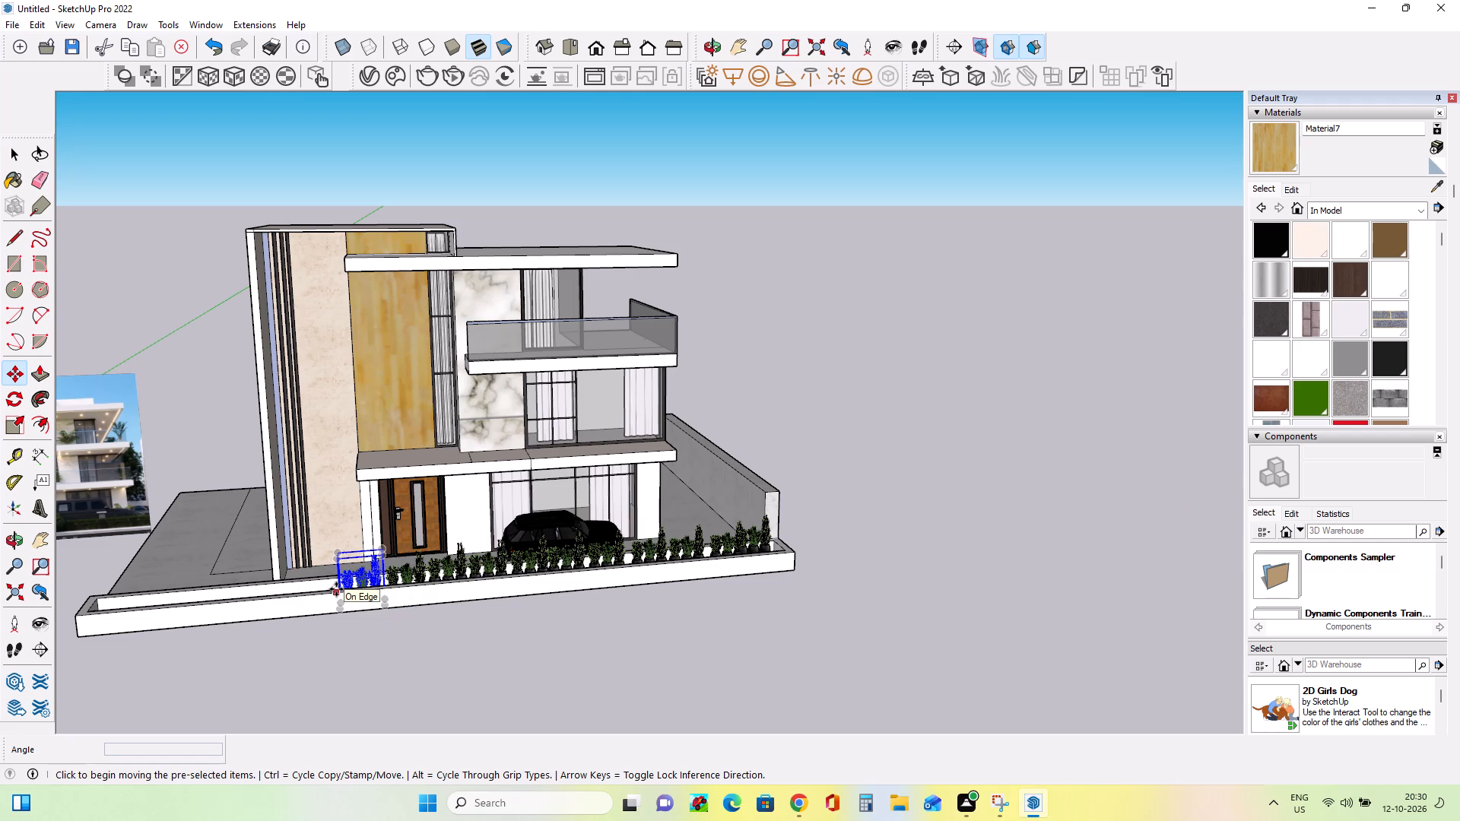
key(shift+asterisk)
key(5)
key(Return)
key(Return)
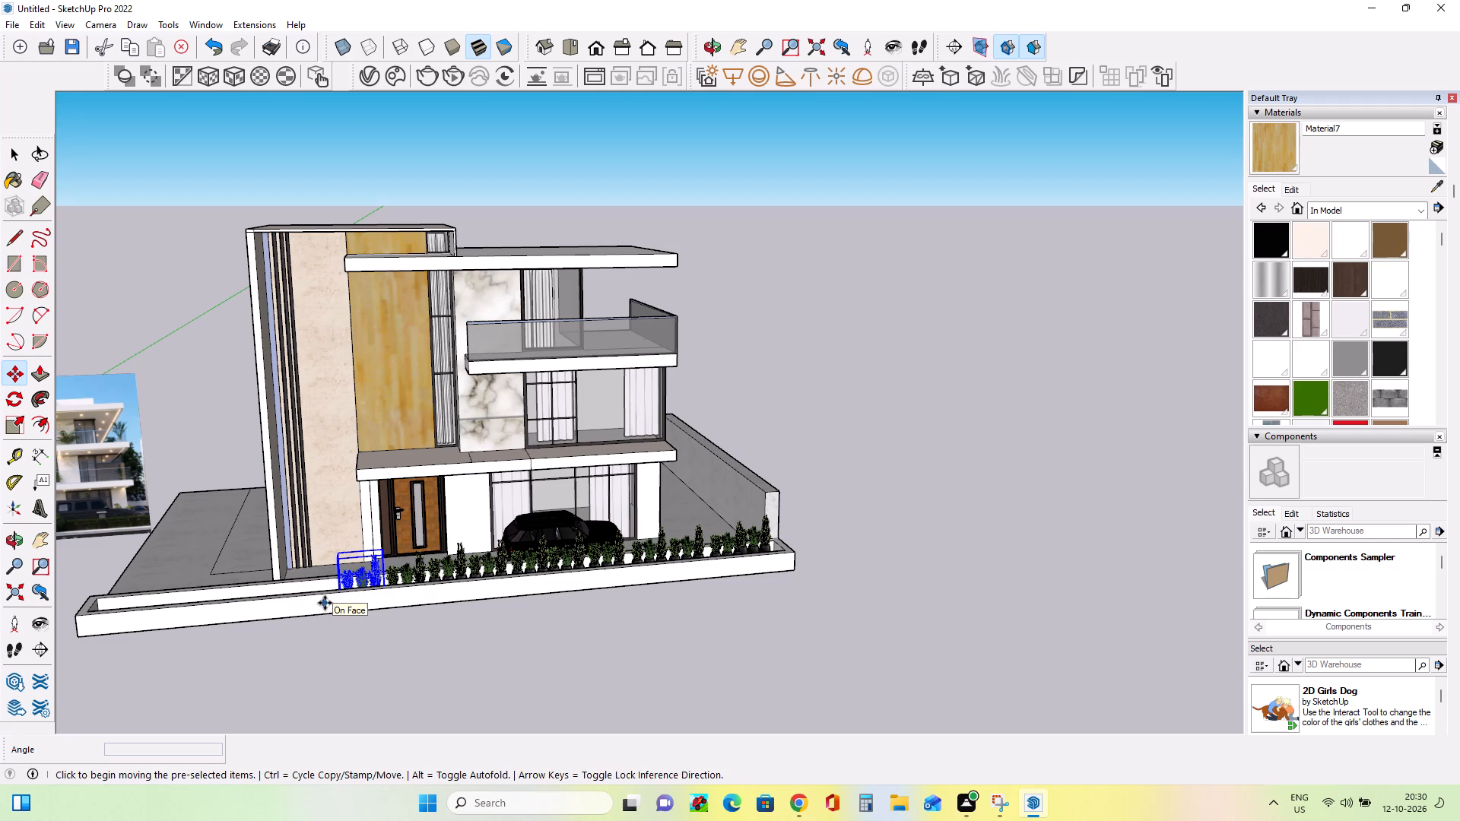
Copy the end plant group about 1' 4 1/8" along the planter past the front door and repeat the copy 4 times.
scroll(354, 589, up, 2)
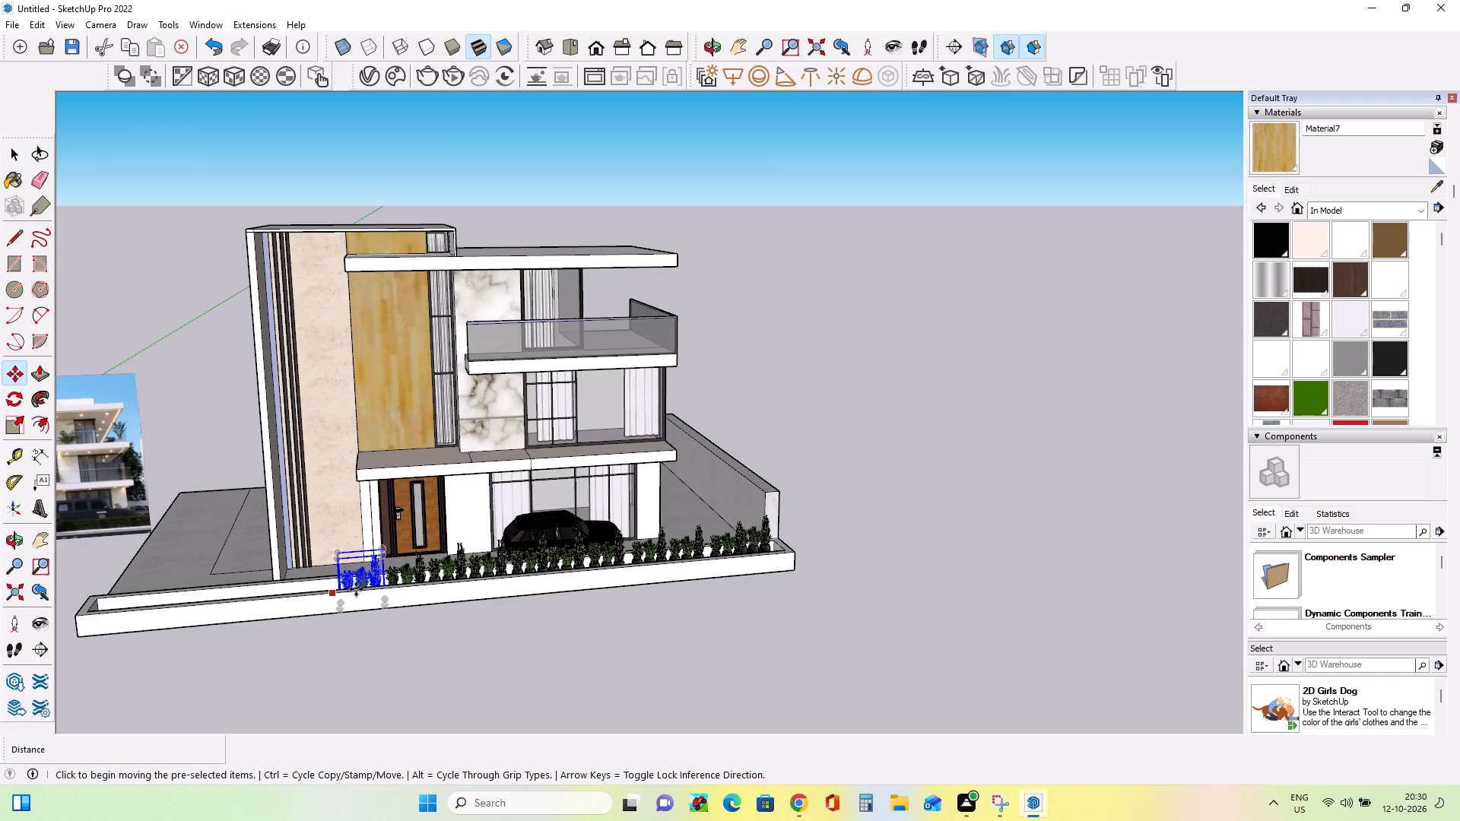
scroll(356, 589, up, 6)
click(334, 582)
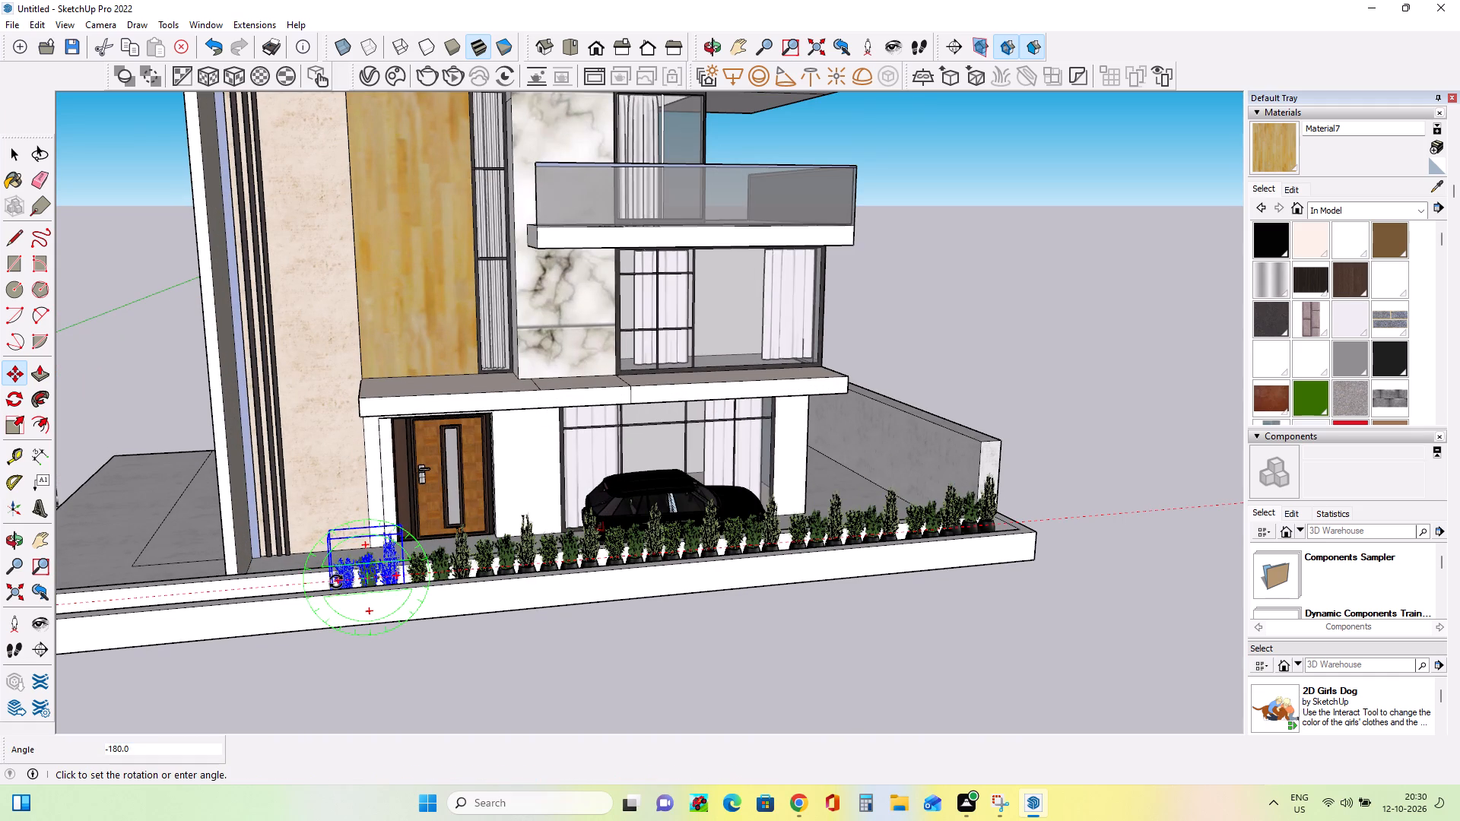
key(Escape)
click(337, 575)
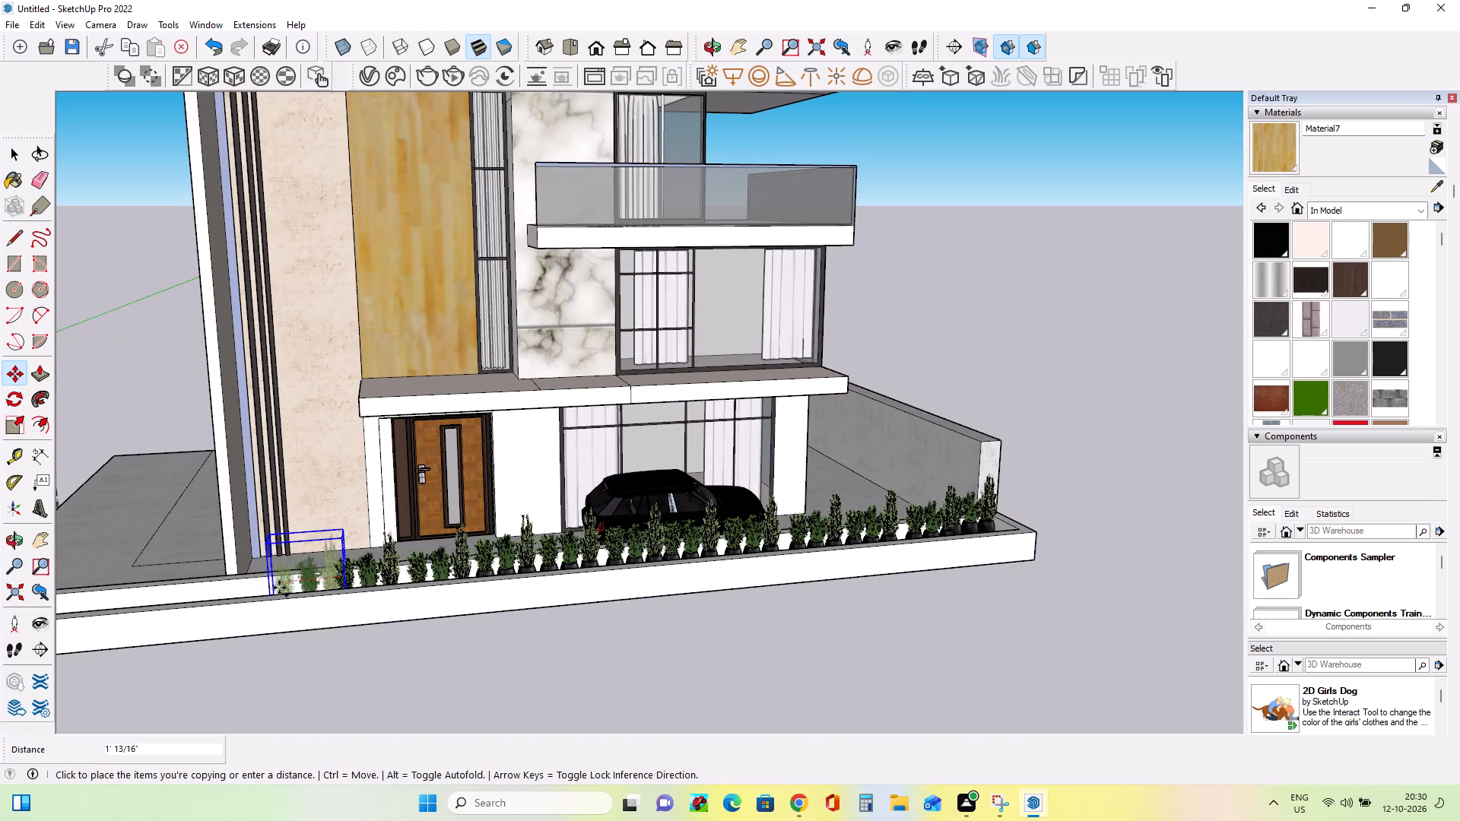
click(263, 588)
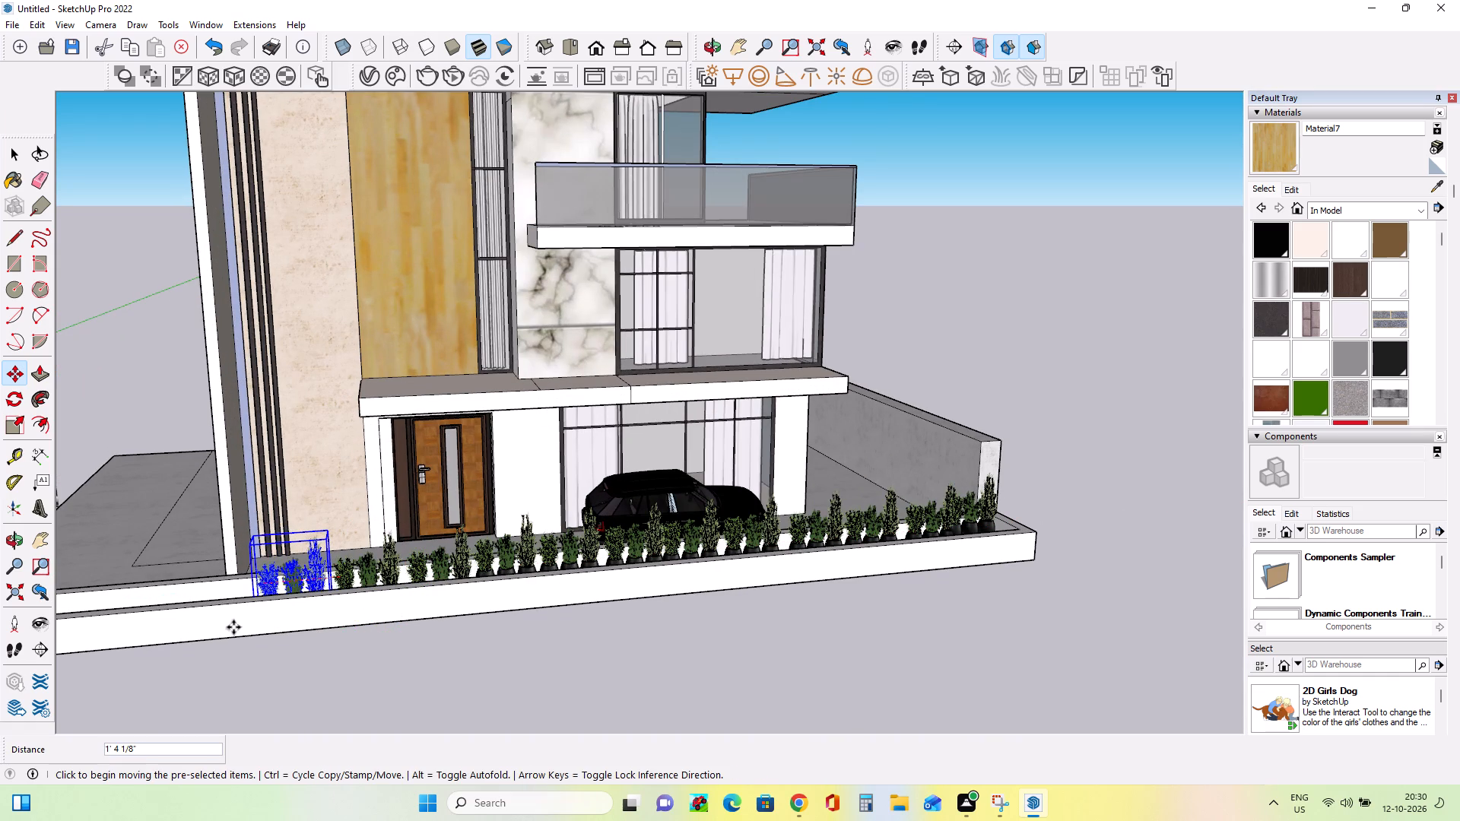
key(shift+asterisk)
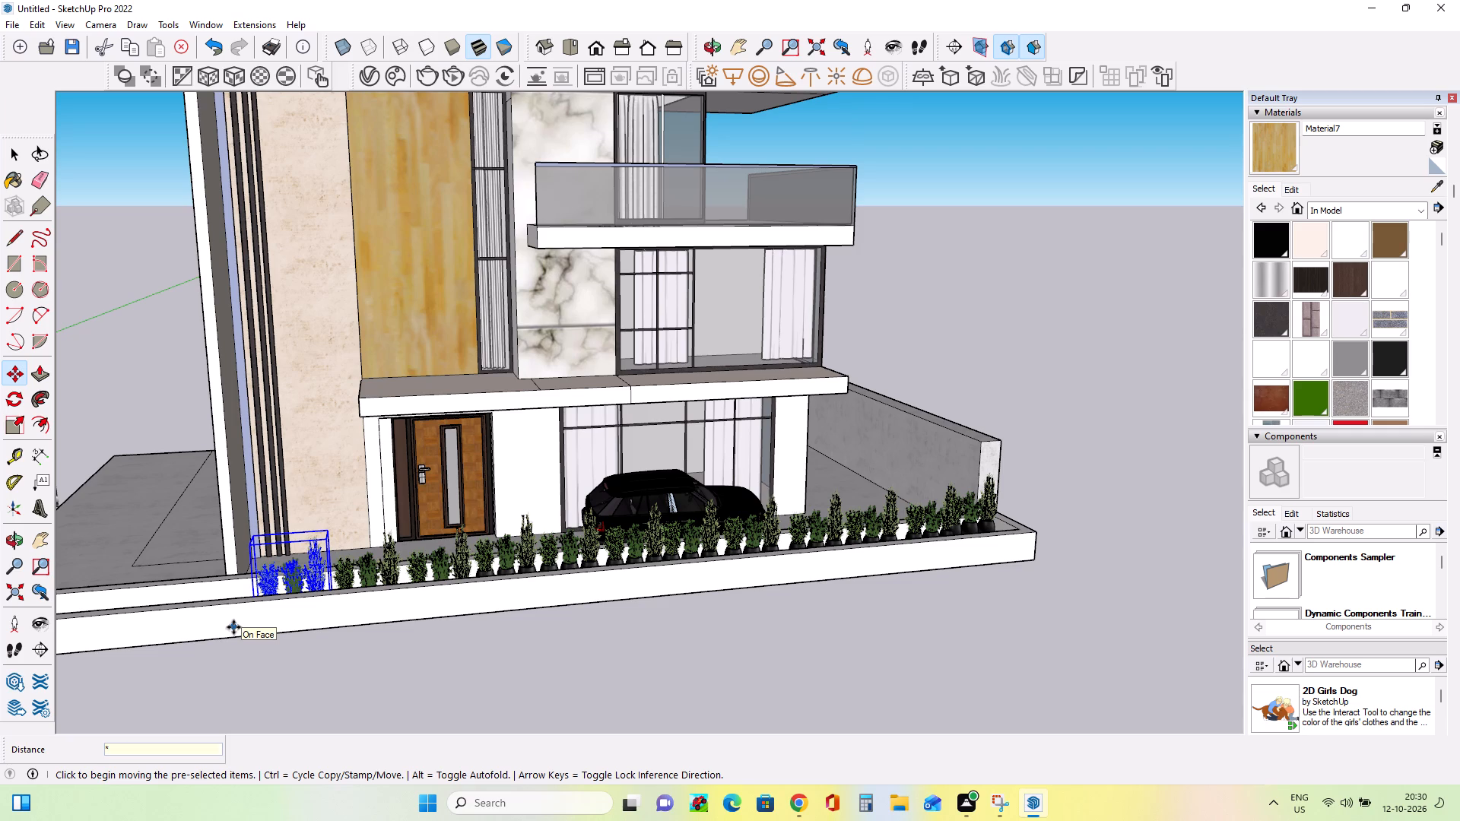
key(4)
key(Return)
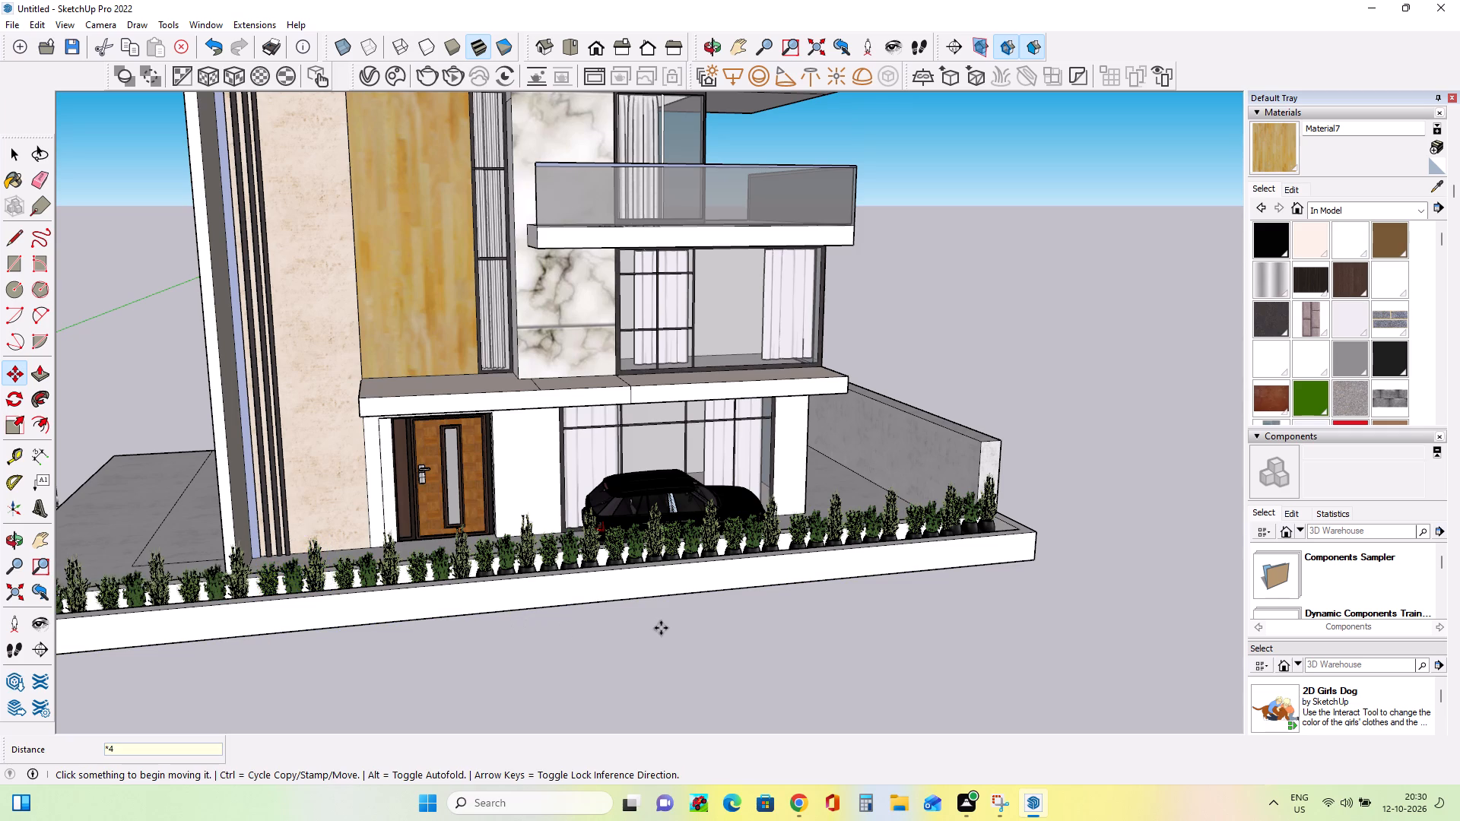
Copy the end plant group once more to fill the remaining gap at the planter's far end beside the driveway.
scroll(661, 628, down, 12)
scroll(236, 635, up, 5)
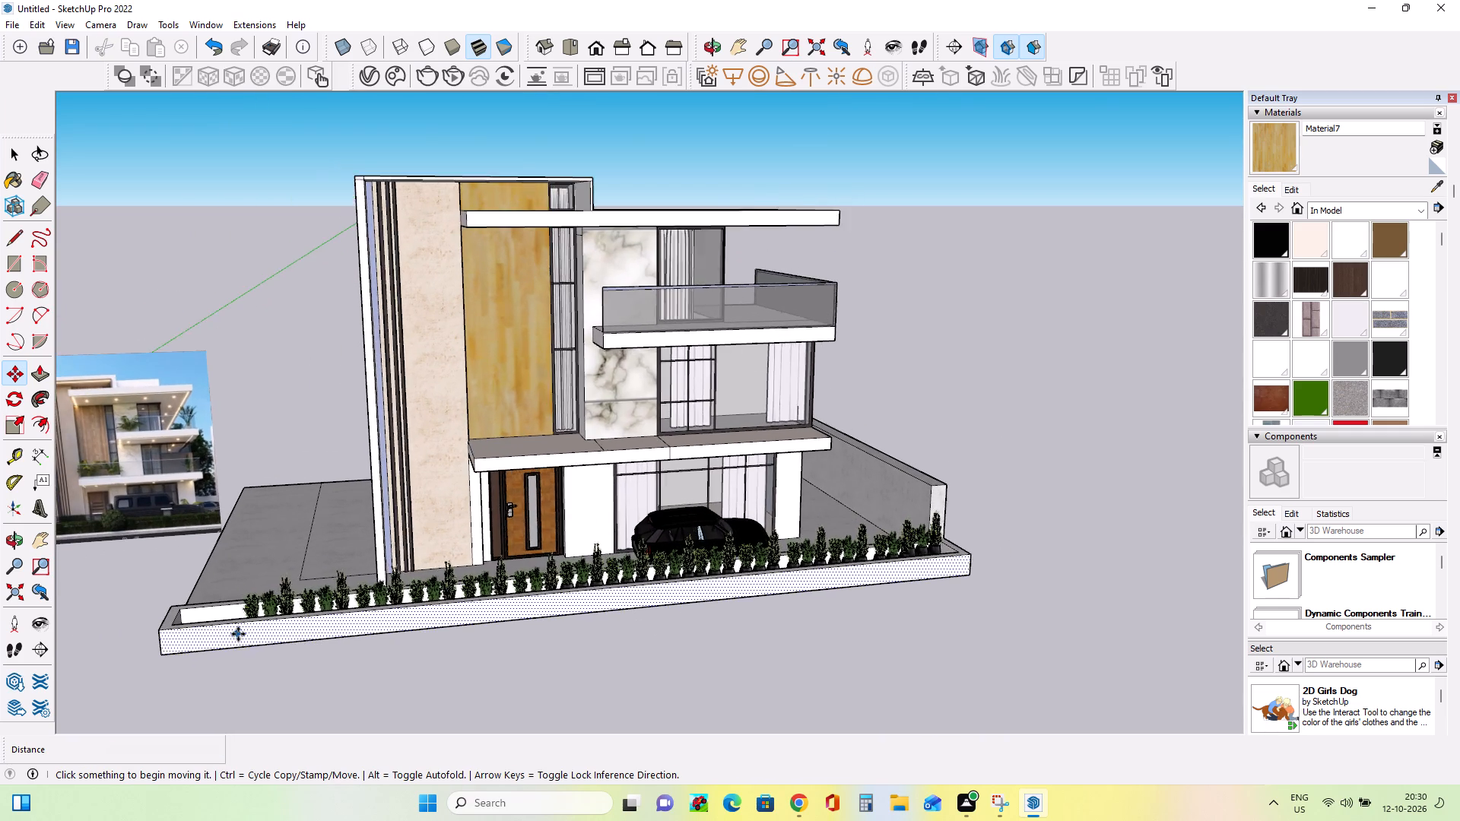
scroll(238, 634, up, 9)
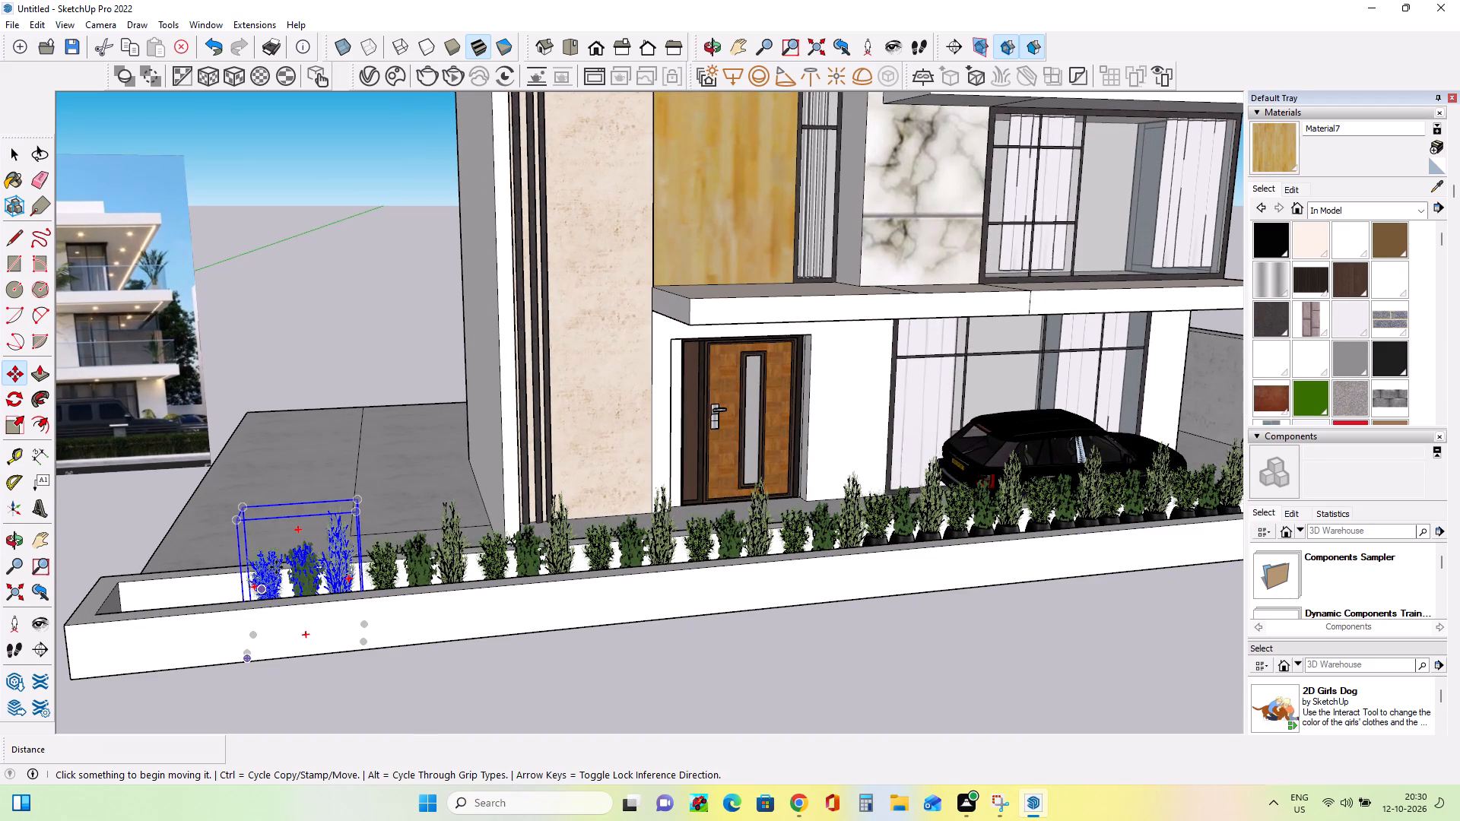
click(276, 567)
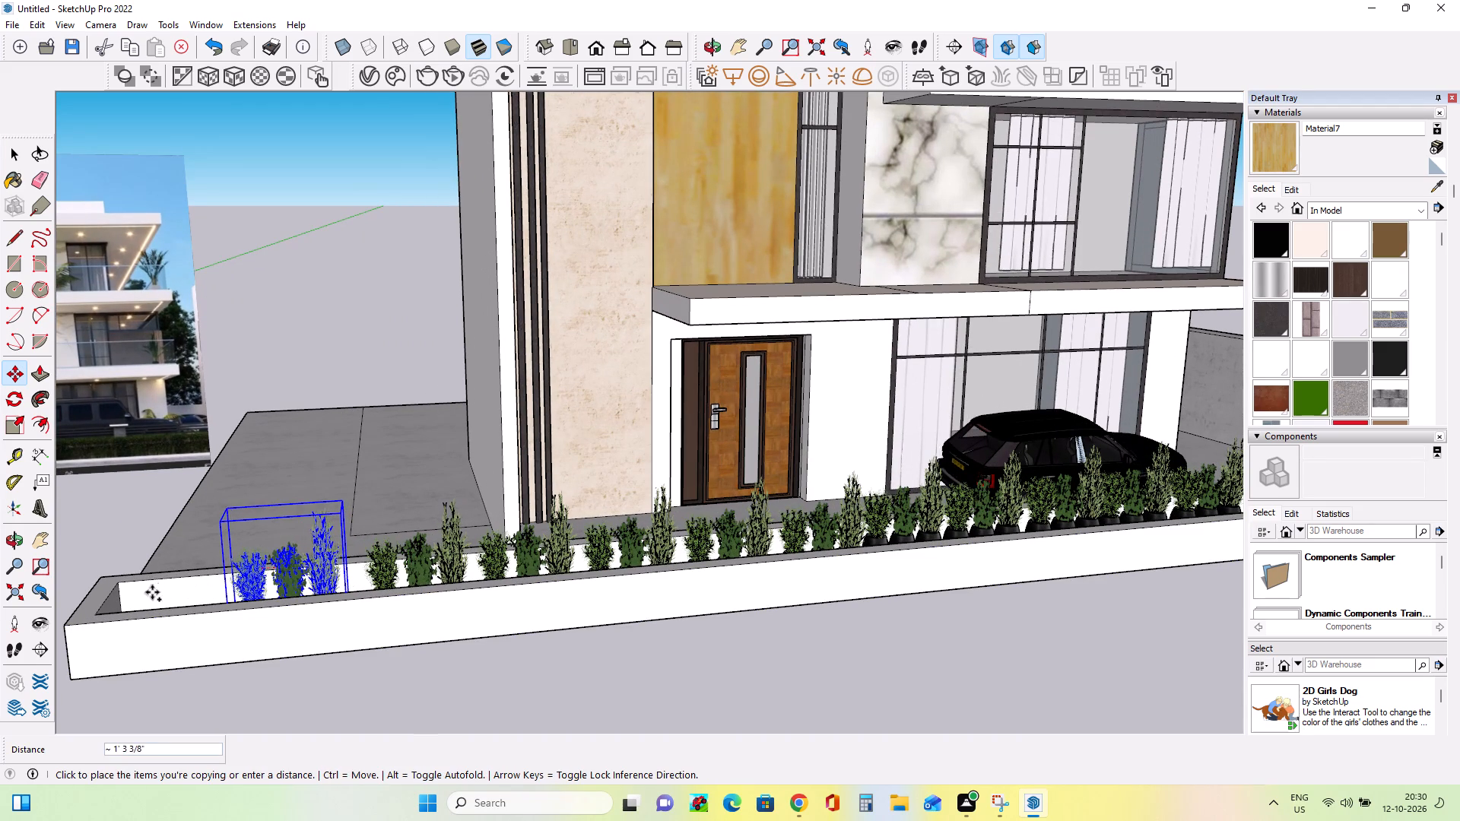
middle_drag(189, 583, 247, 537)
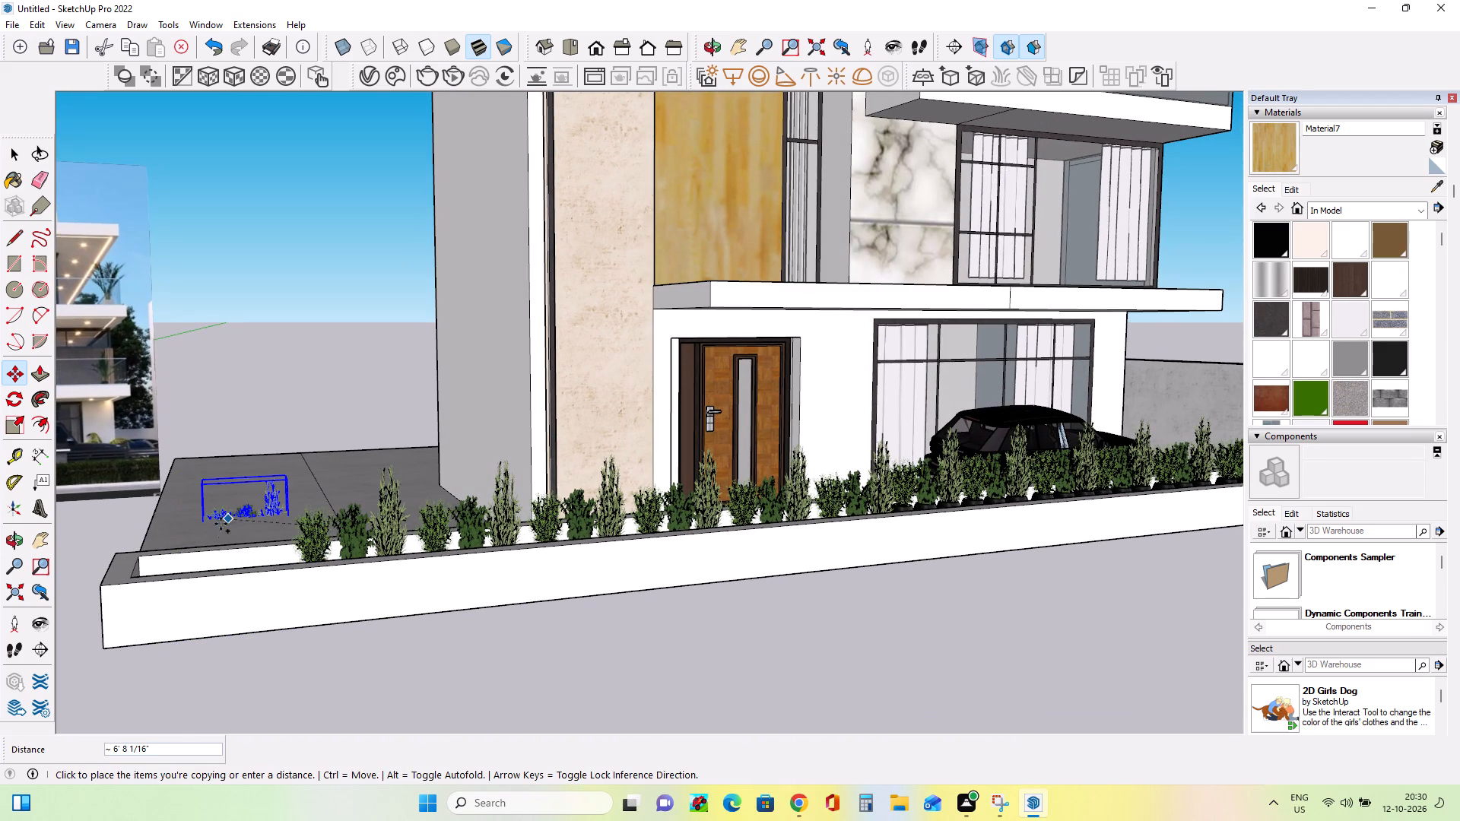
click(219, 538)
Examine the full plant row and the whole facade alongside the reference image.
middle_drag(378, 602, 274, 651)
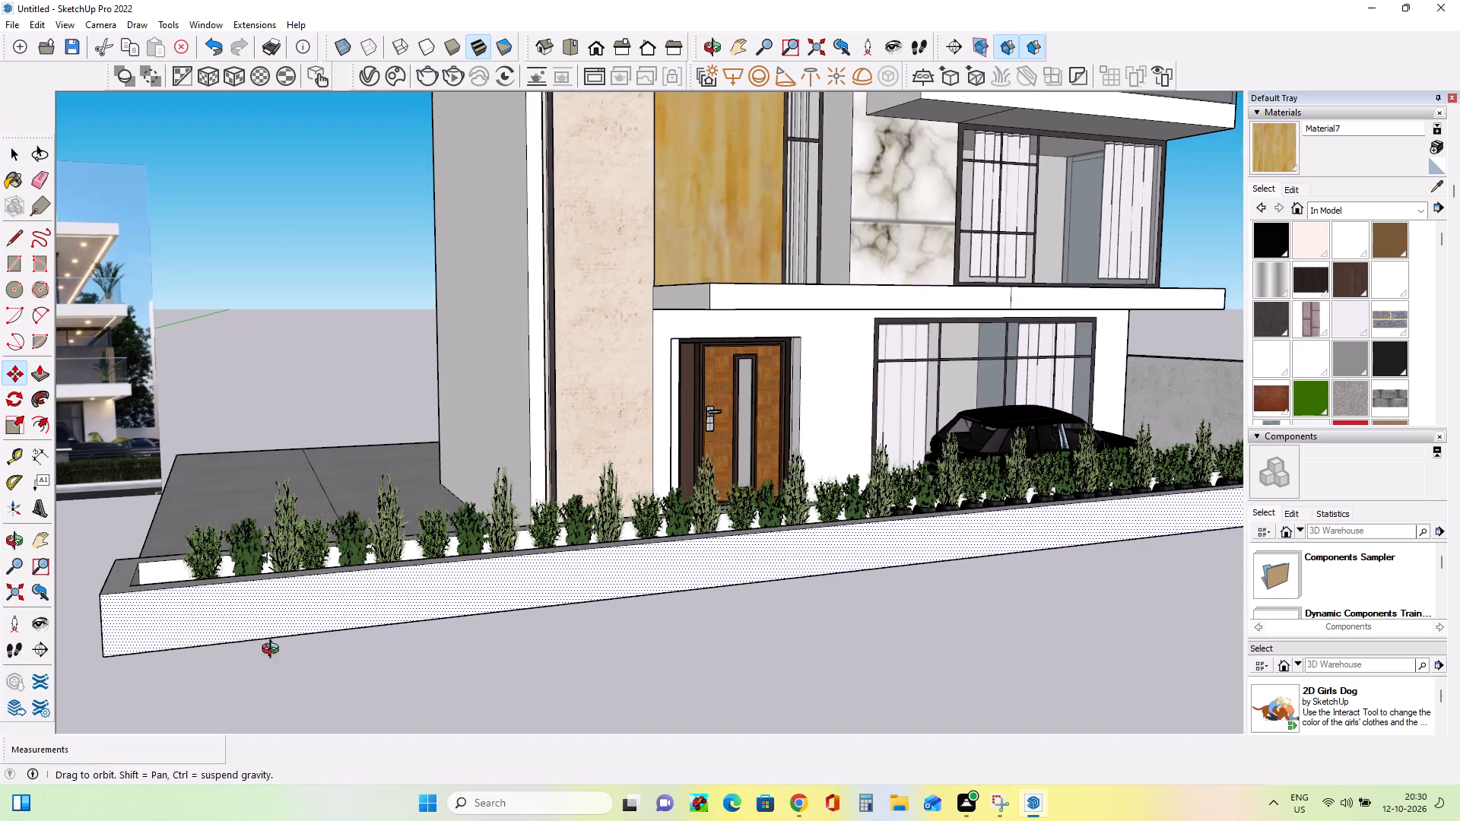
middle_drag(274, 651, 224, 664)
scroll(550, 616, down, 13)
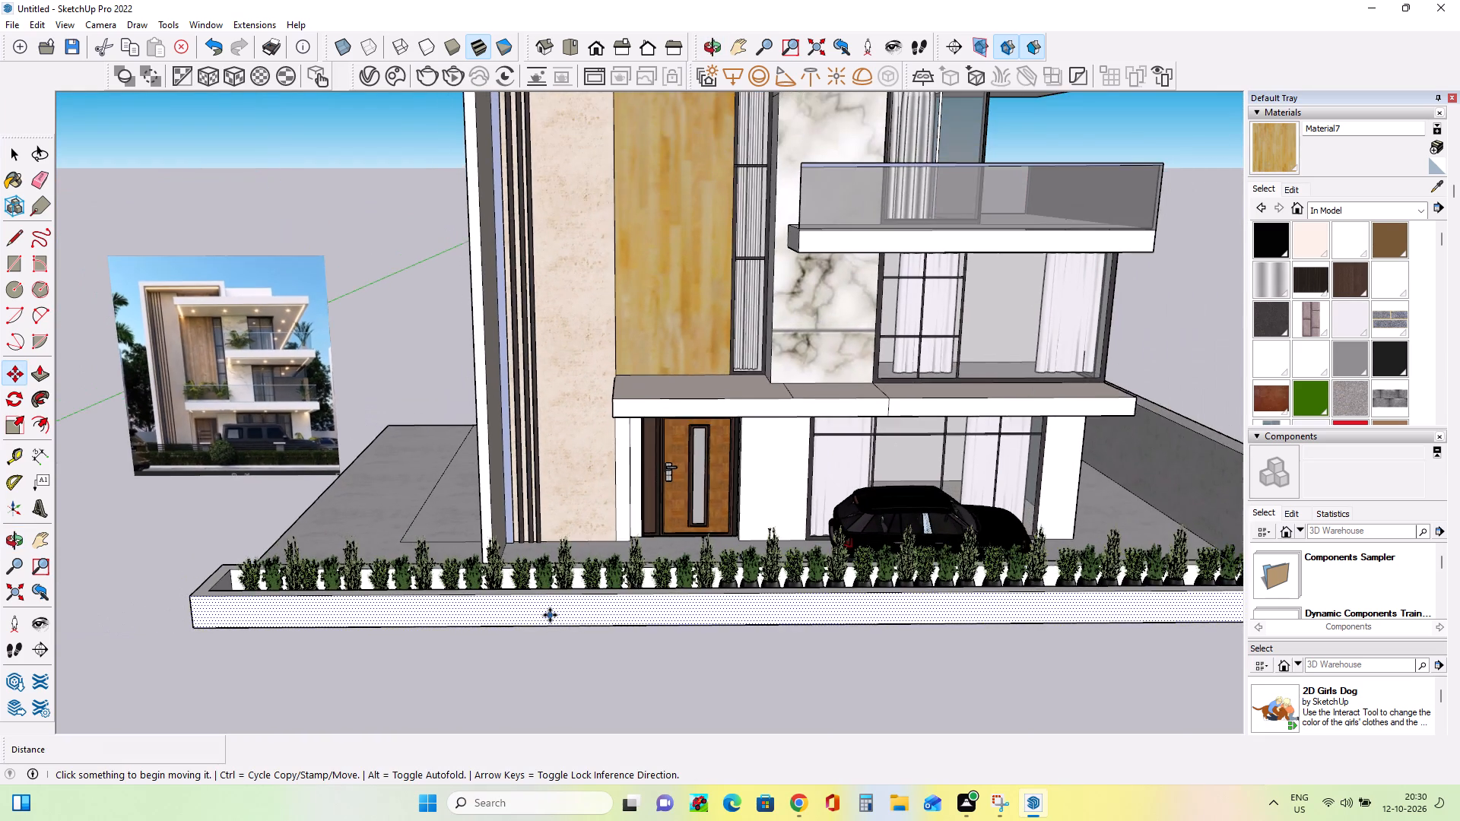
scroll(552, 615, down, 4)
middle_drag(741, 626, 713, 539)
scroll(722, 550, up, 4)
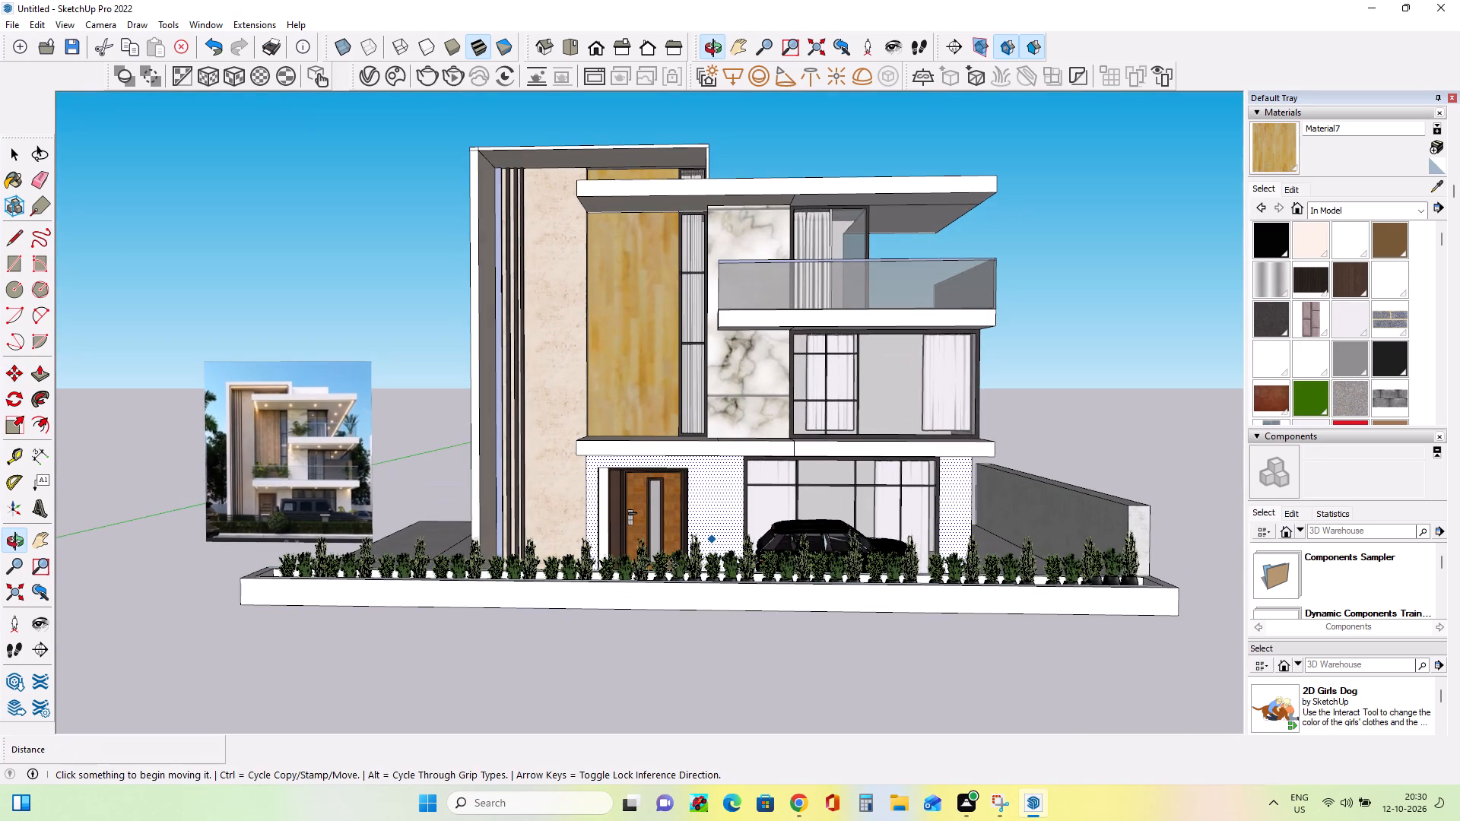
middle_drag(672, 579, 665, 633)
scroll(719, 621, up, 3)
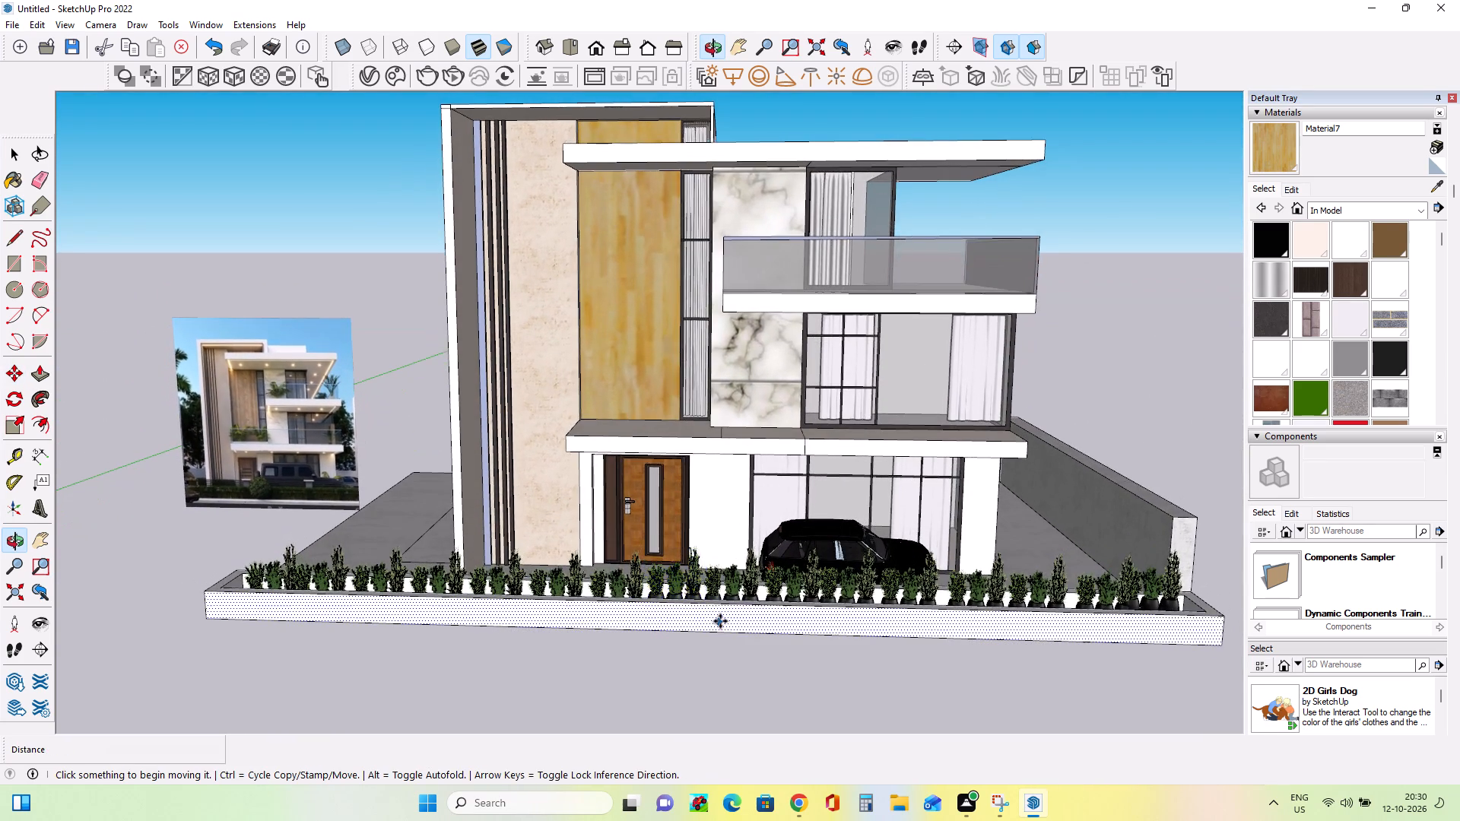
middle_drag(721, 625, 731, 651)
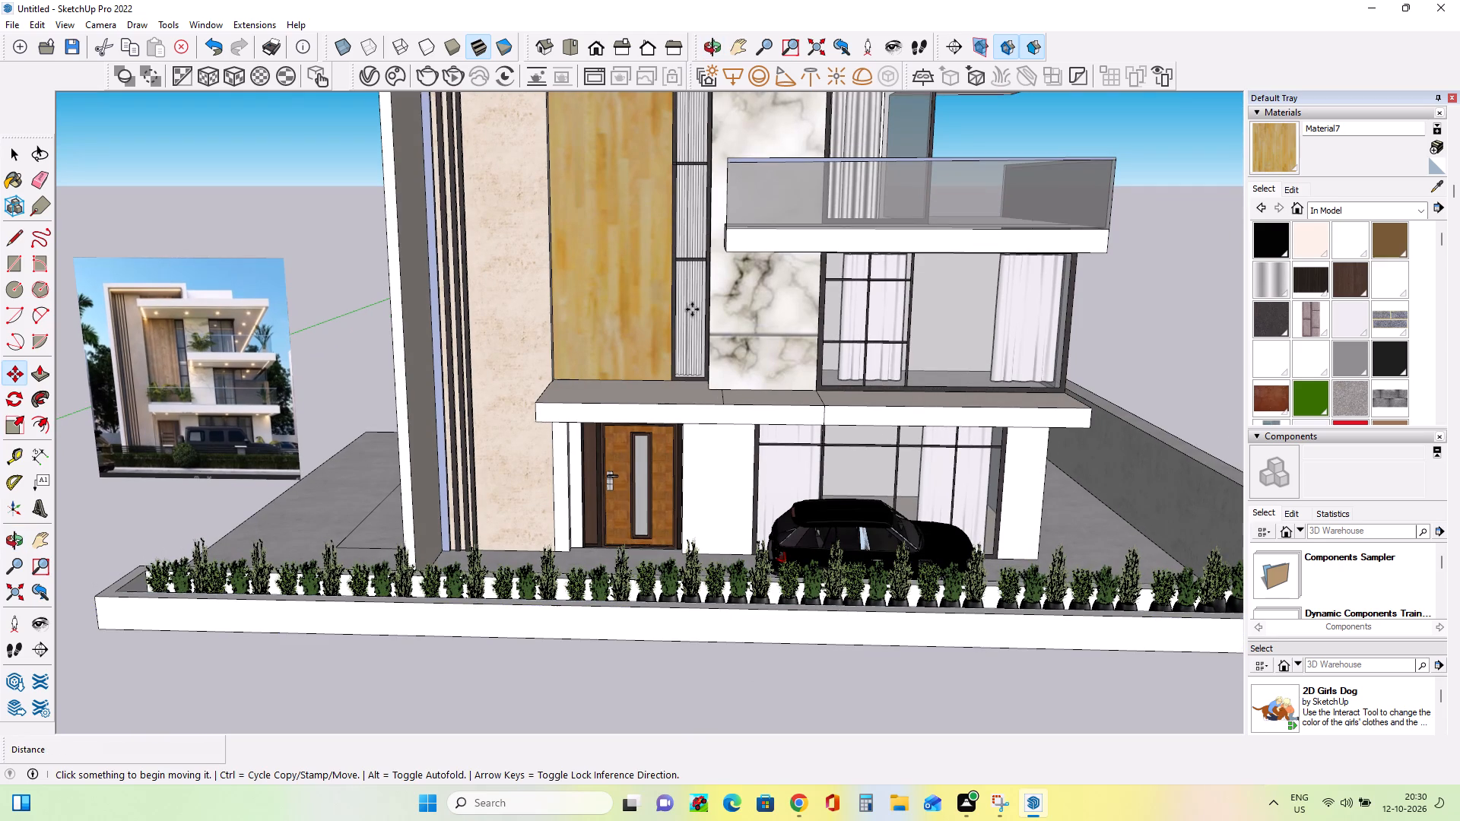
scroll(806, 388, down, 8)
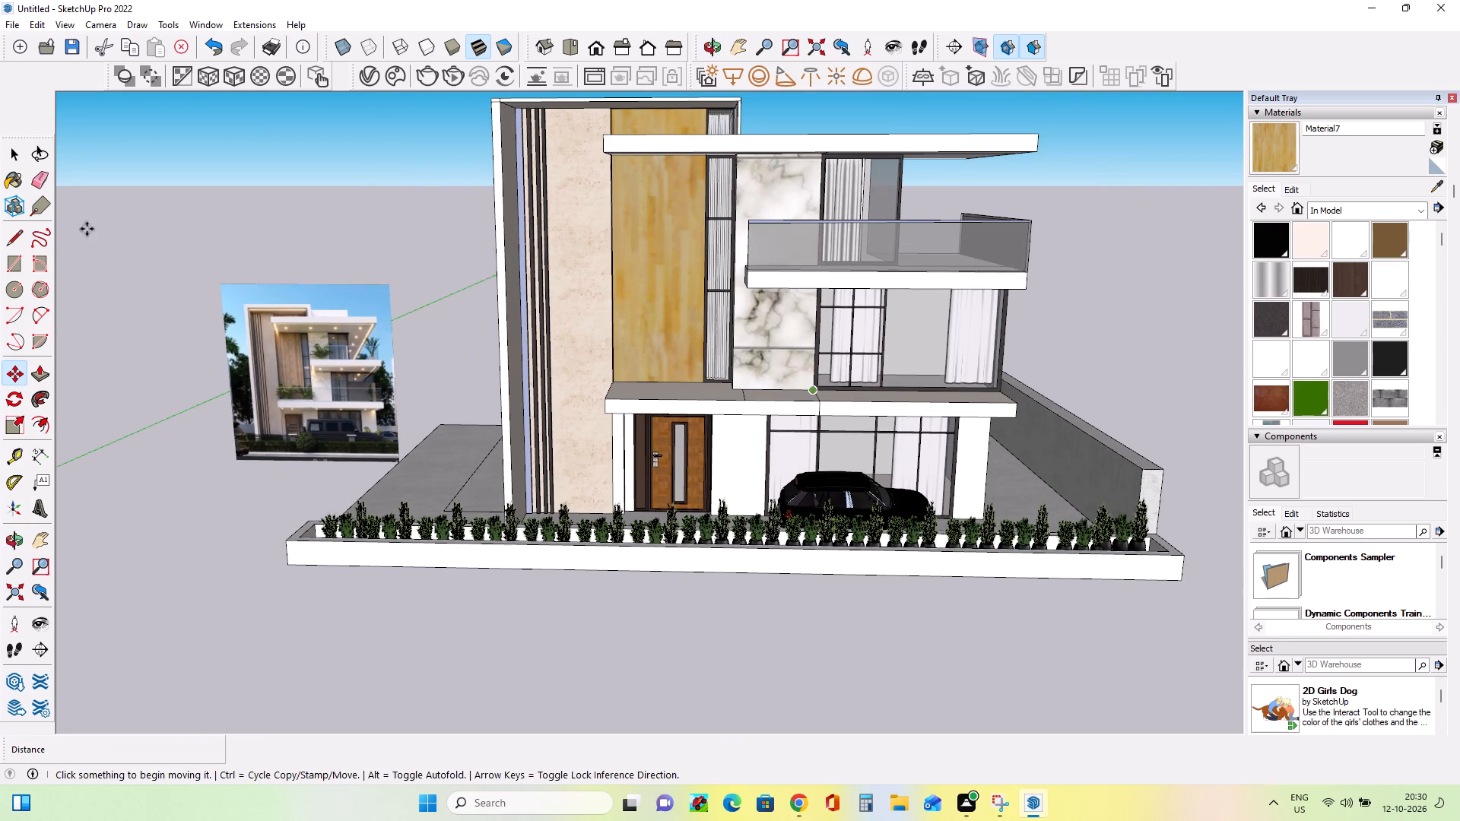
click(42, 534)
drag(570, 388, 565, 405)
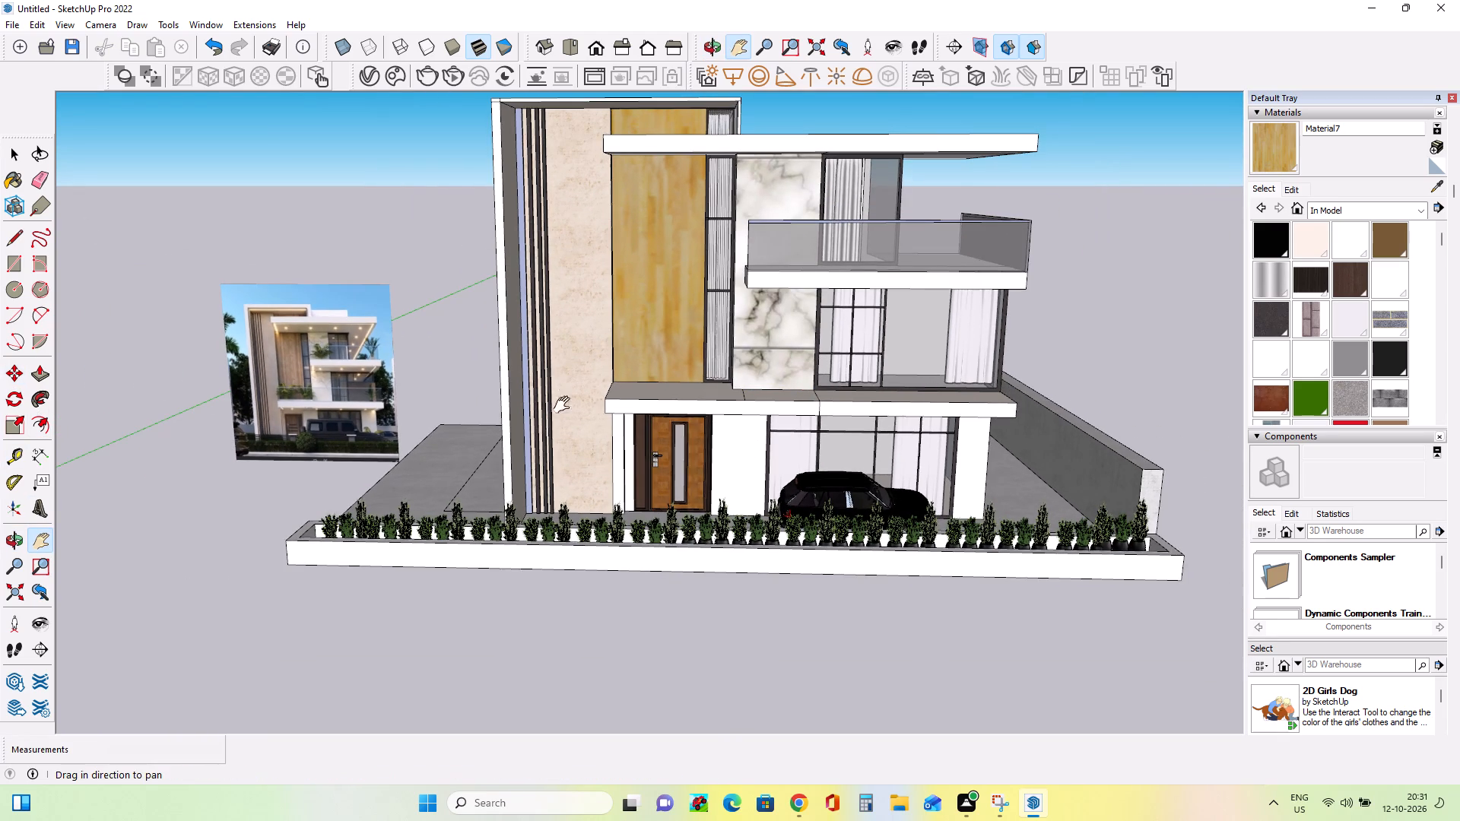
drag(565, 405, 539, 515)
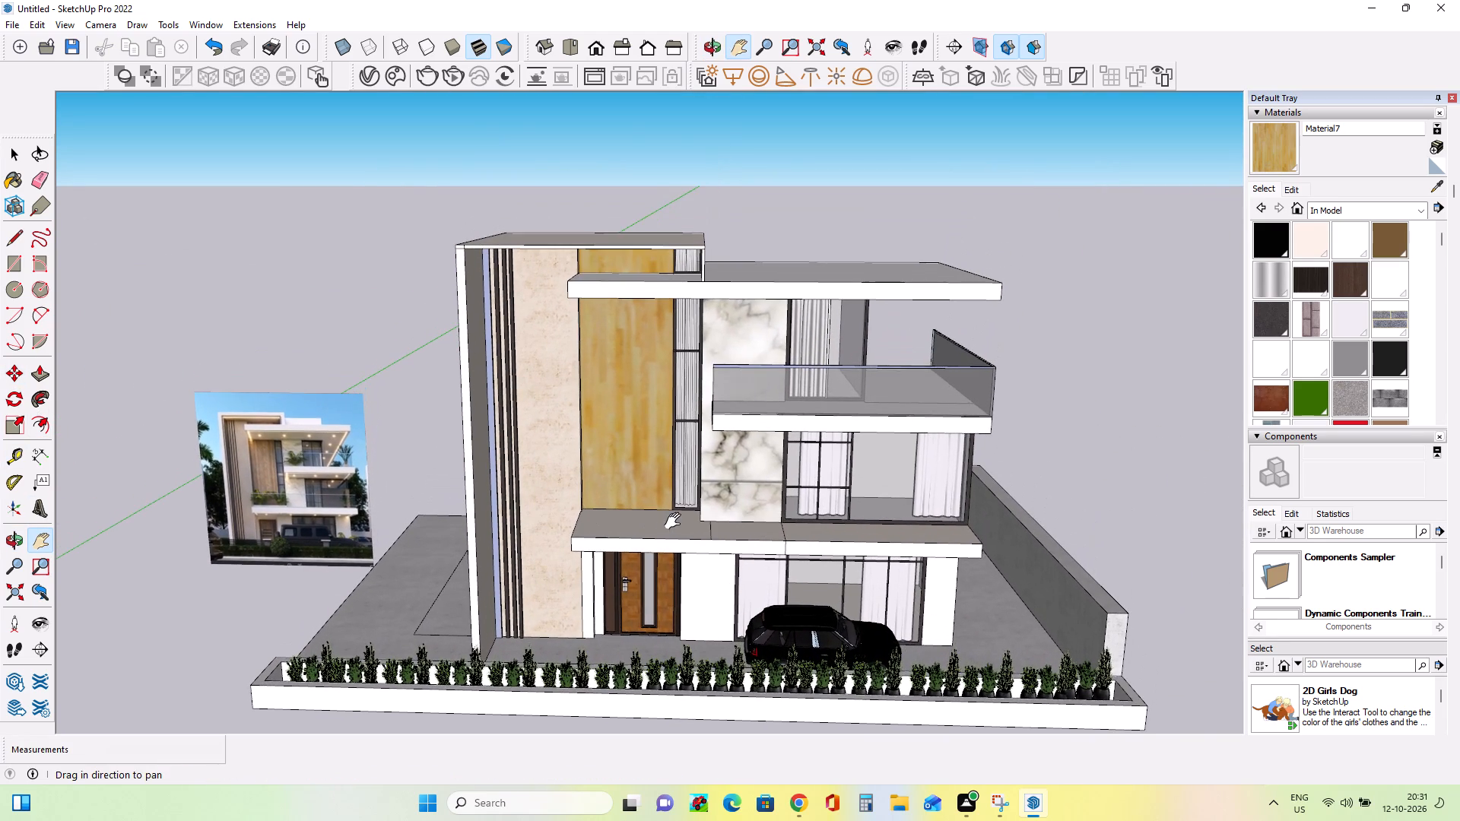
scroll(676, 521, up, 2)
middle_drag(725, 525, 725, 517)
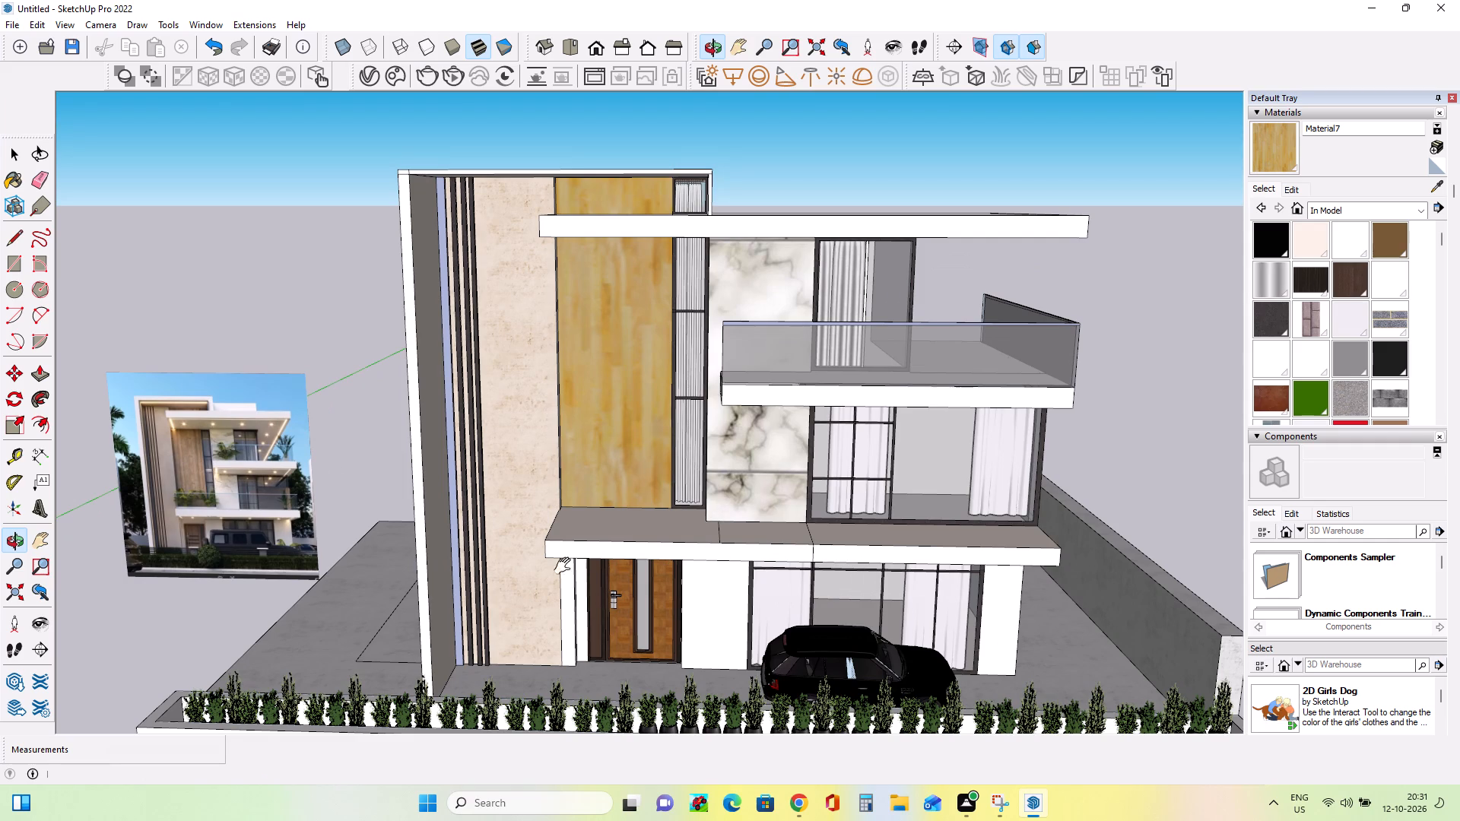
drag(558, 550, 556, 531)
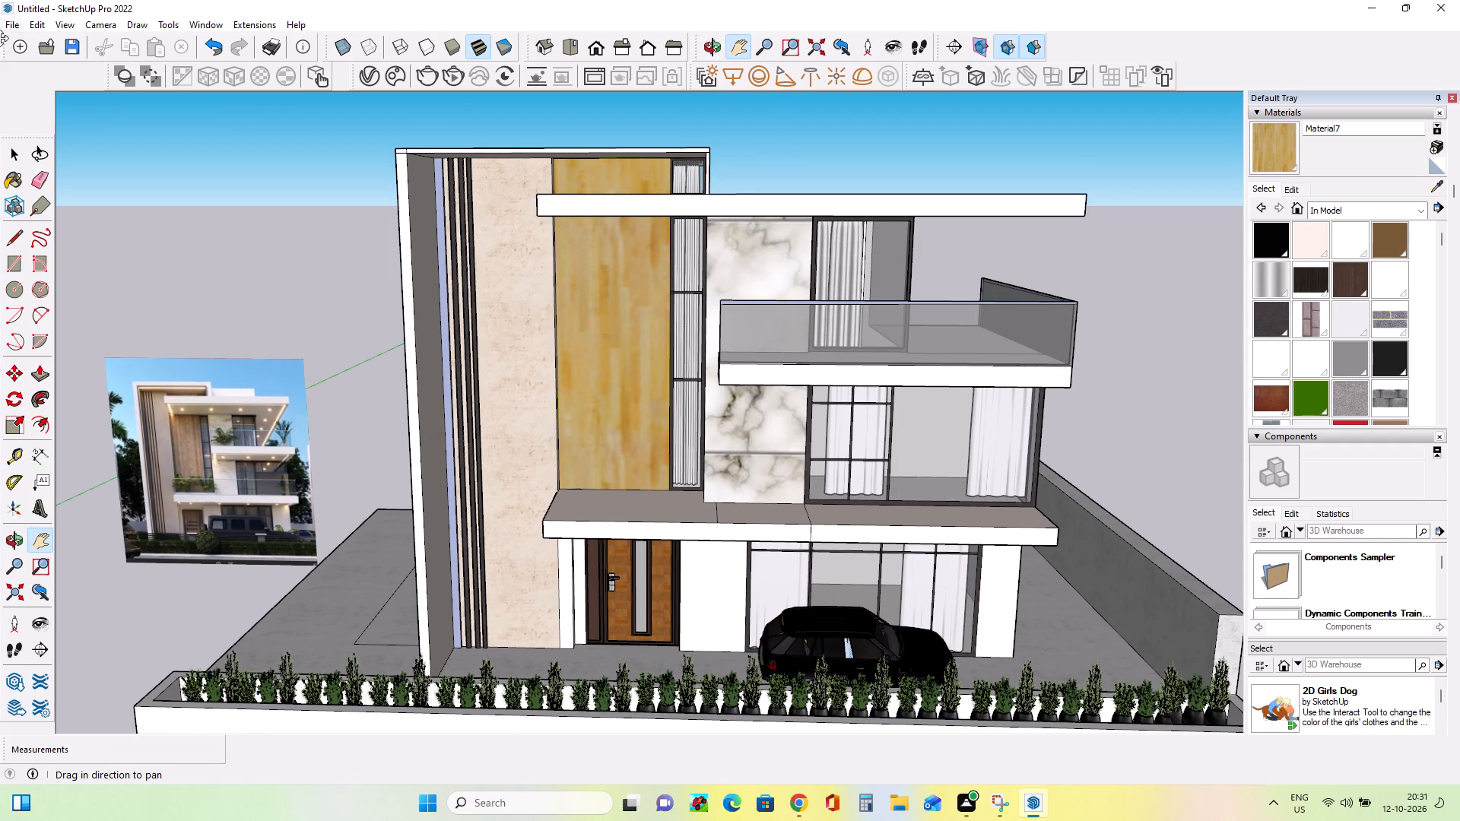
Import the SKP+Trees model from the Downloads folder and place it at the tall tower's side wall.
click(2, 27)
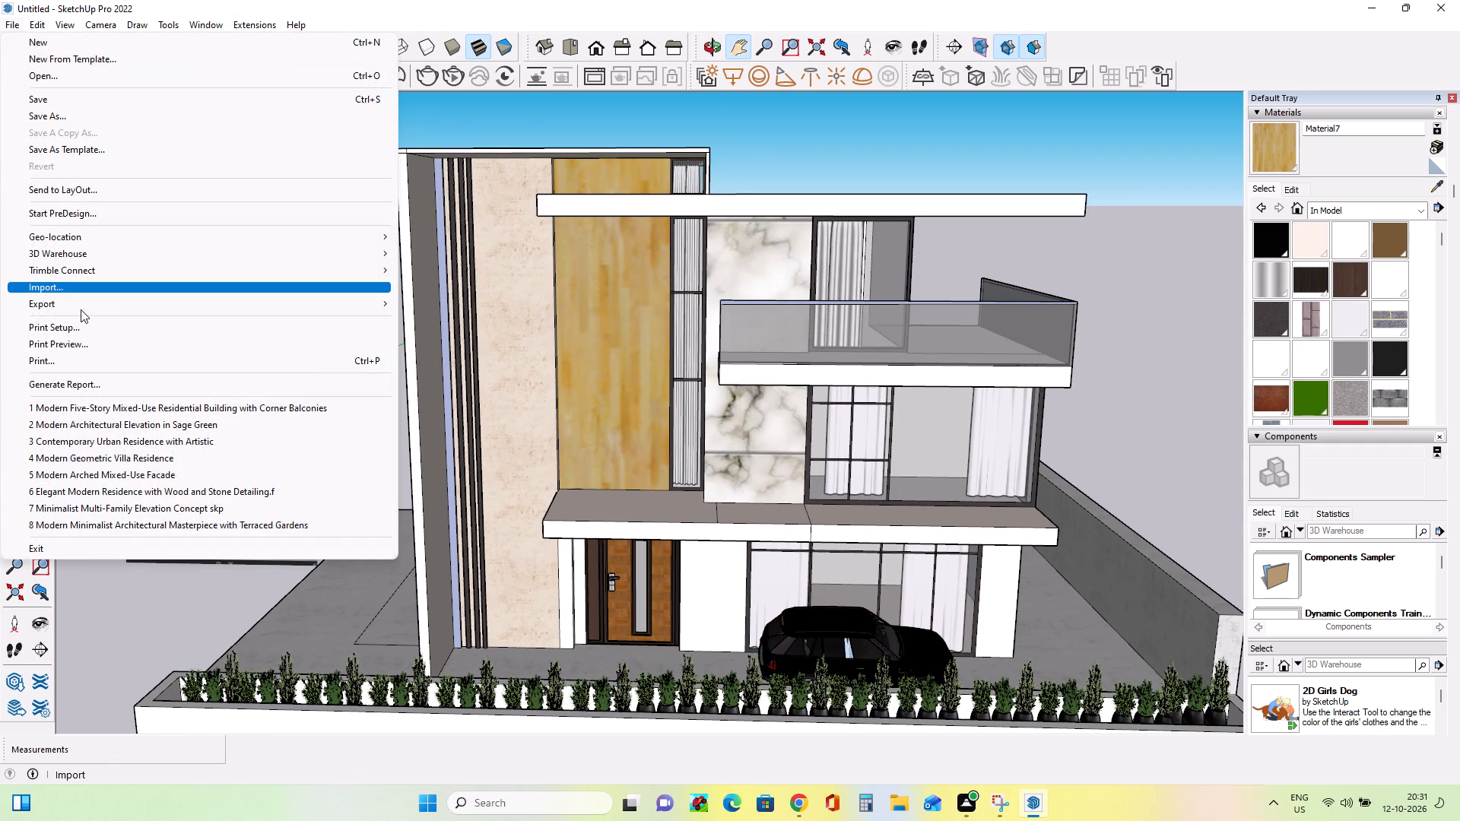
click(72, 293)
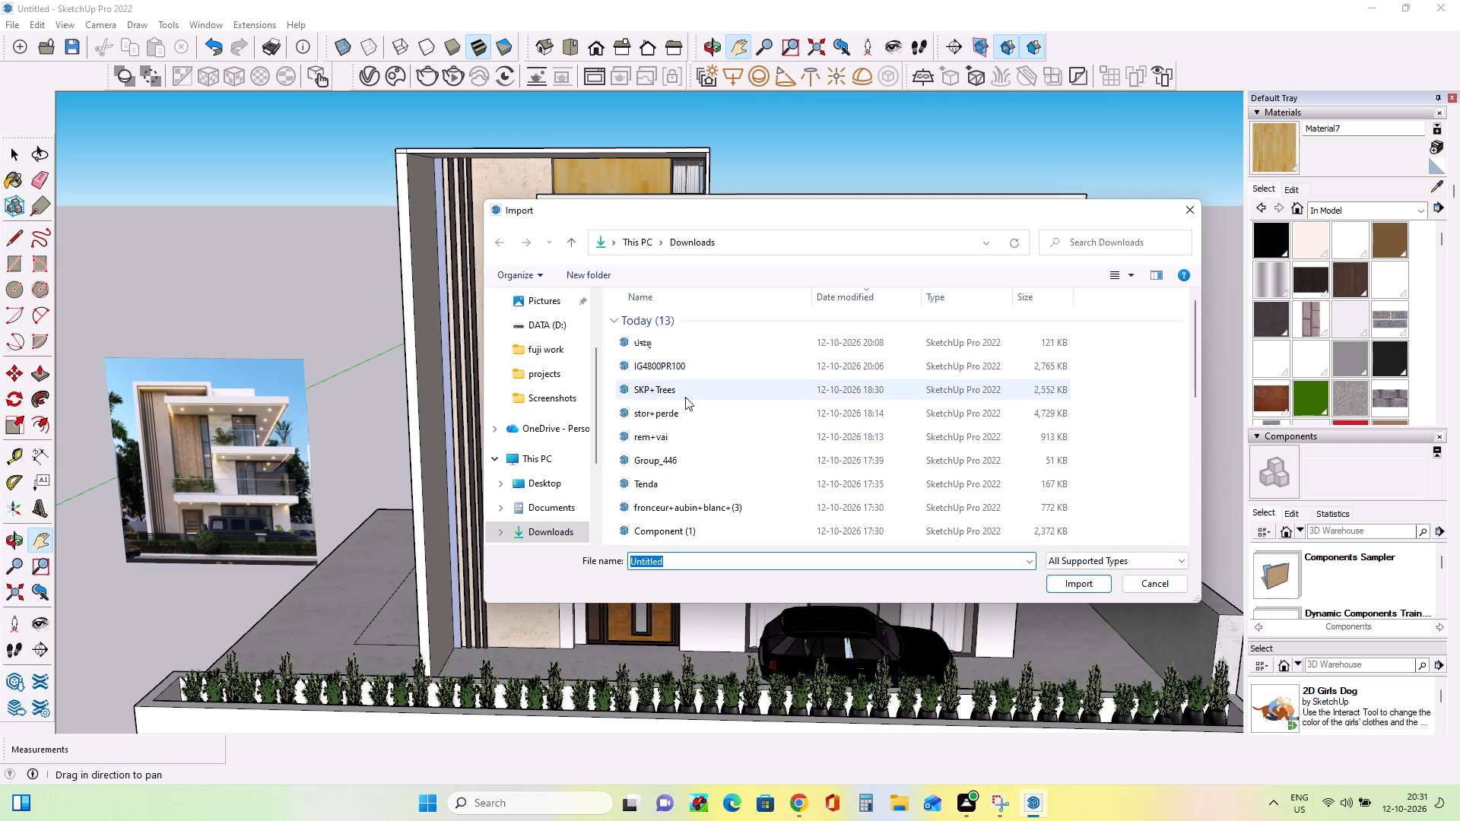
click(685, 397)
click(1058, 579)
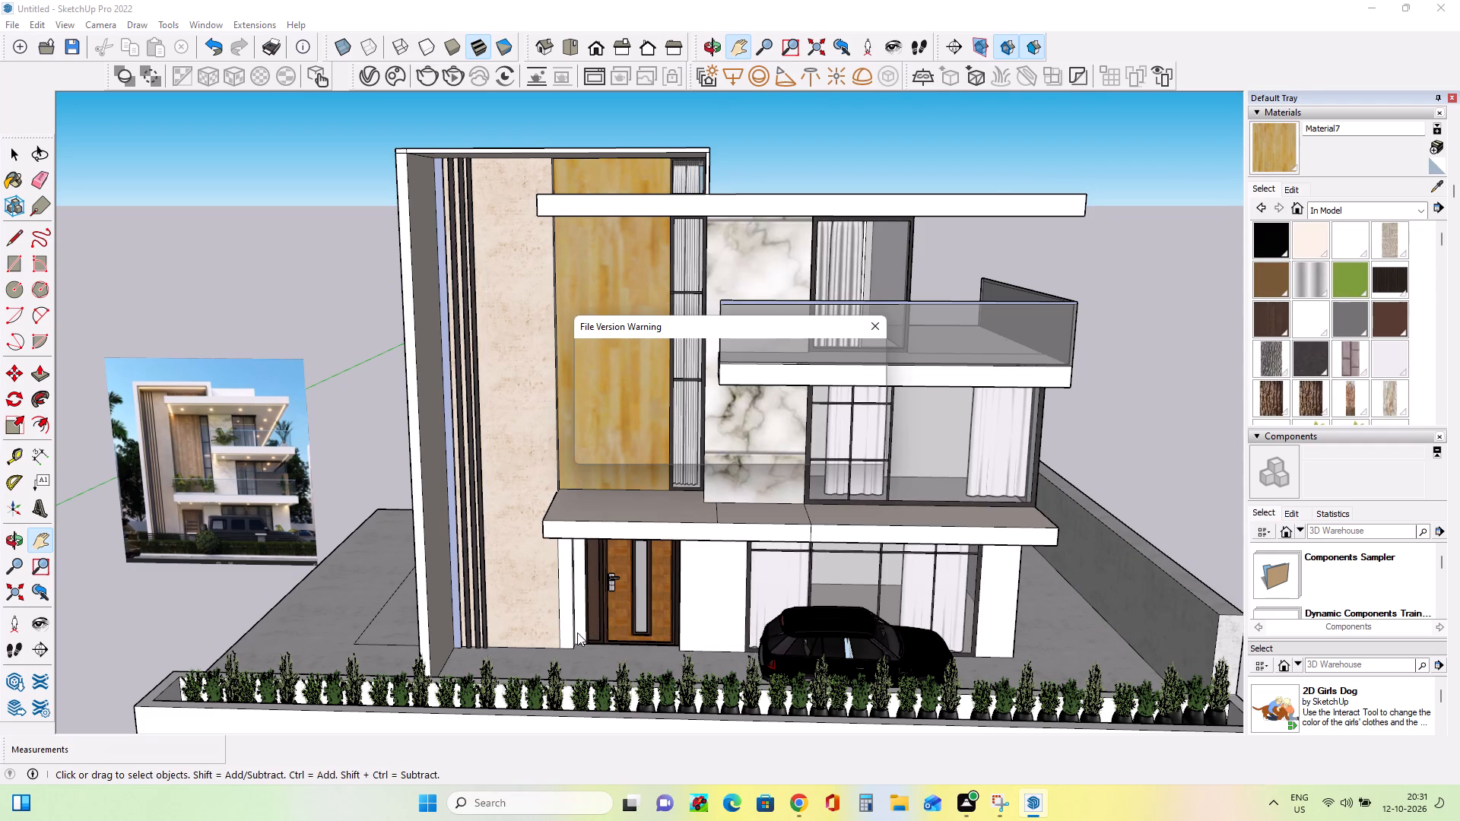
click(852, 449)
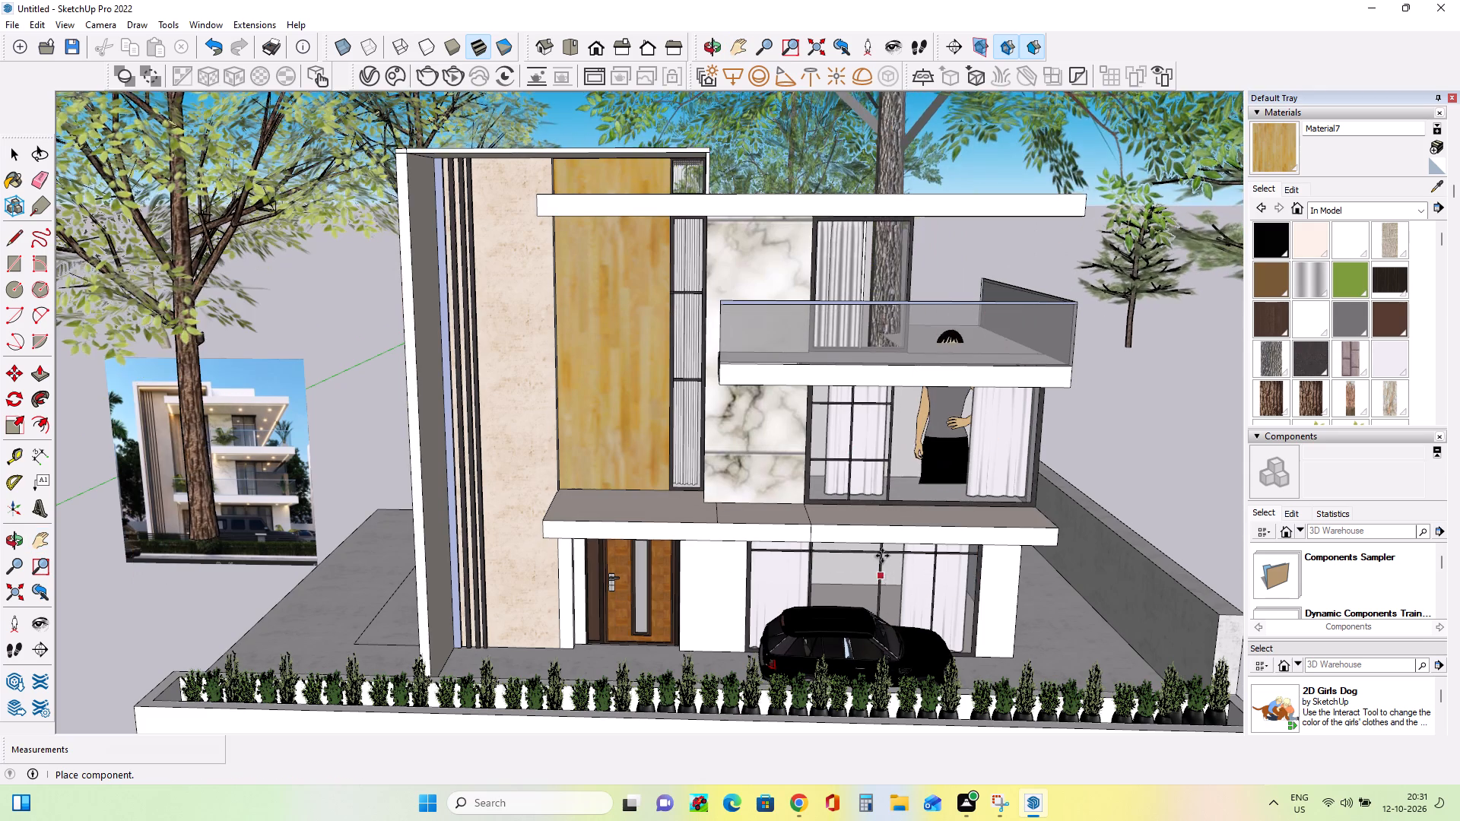
scroll(884, 493, down, 1)
scroll(884, 493, up, 1)
scroll(884, 493, down, 5)
middle_drag(953, 496, 1154, 496)
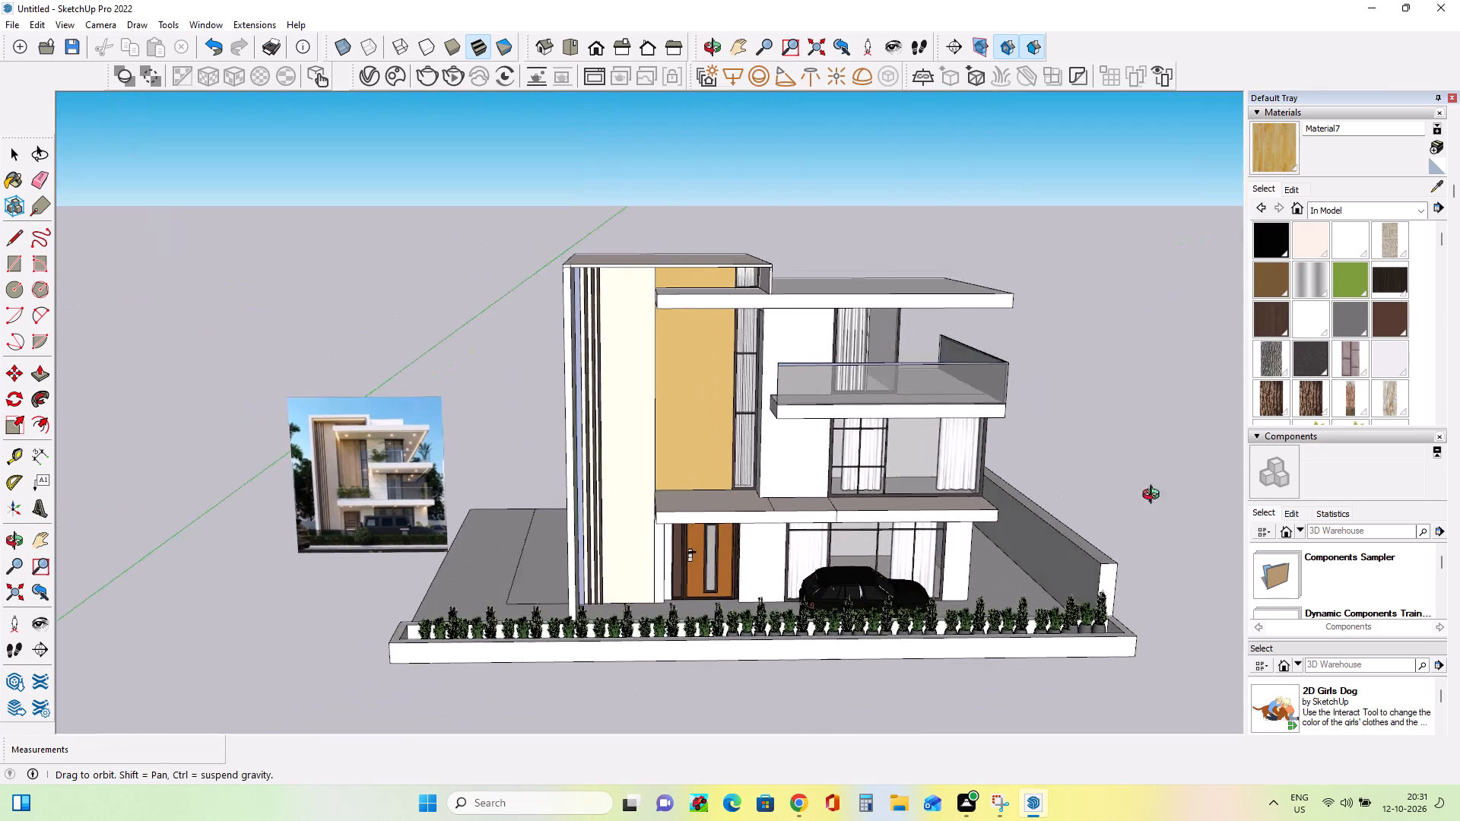
middle_drag(1154, 496, 1208, 500)
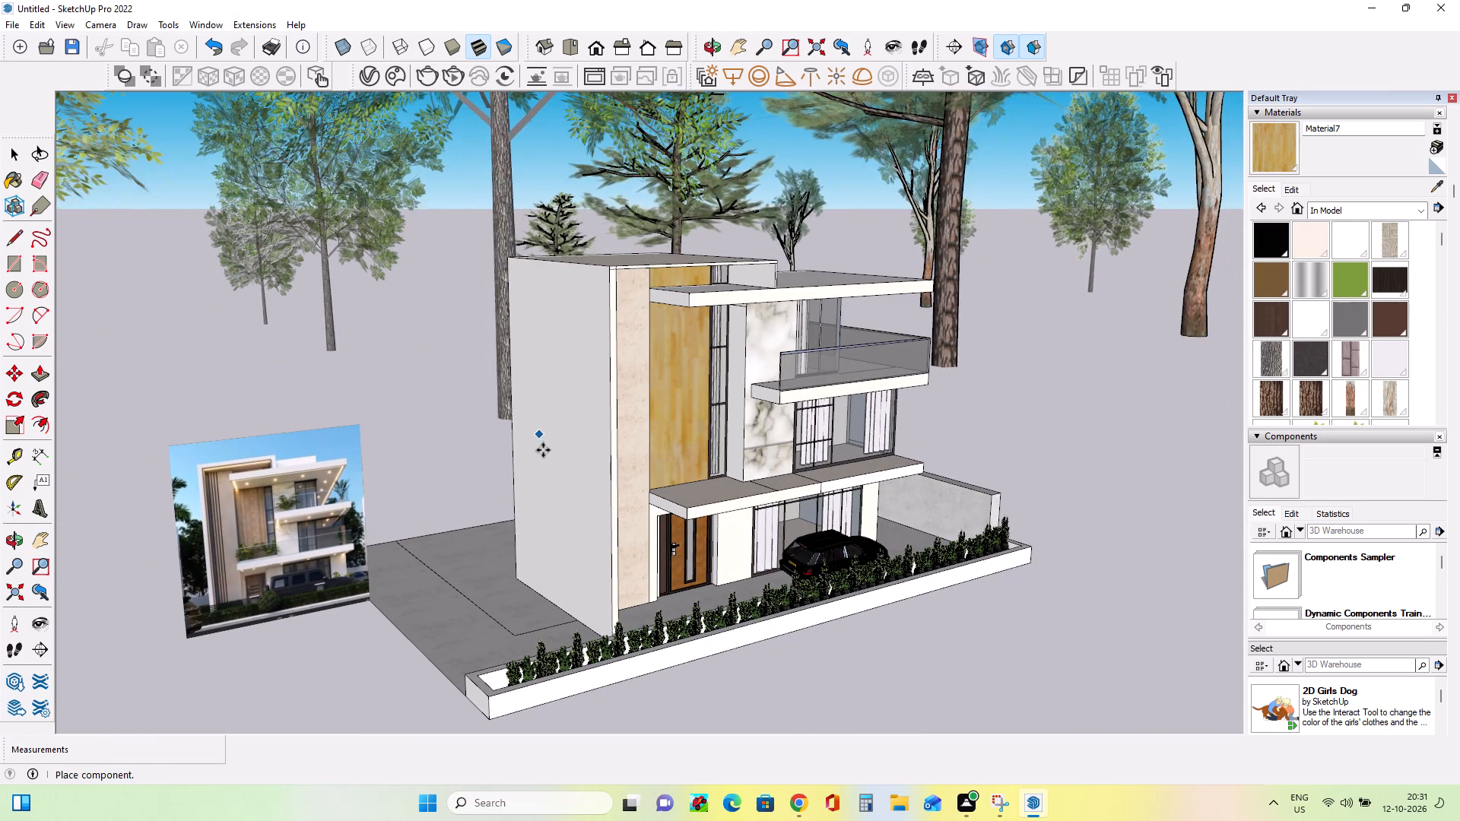
click(543, 450)
middle_drag(891, 490, 590, 504)
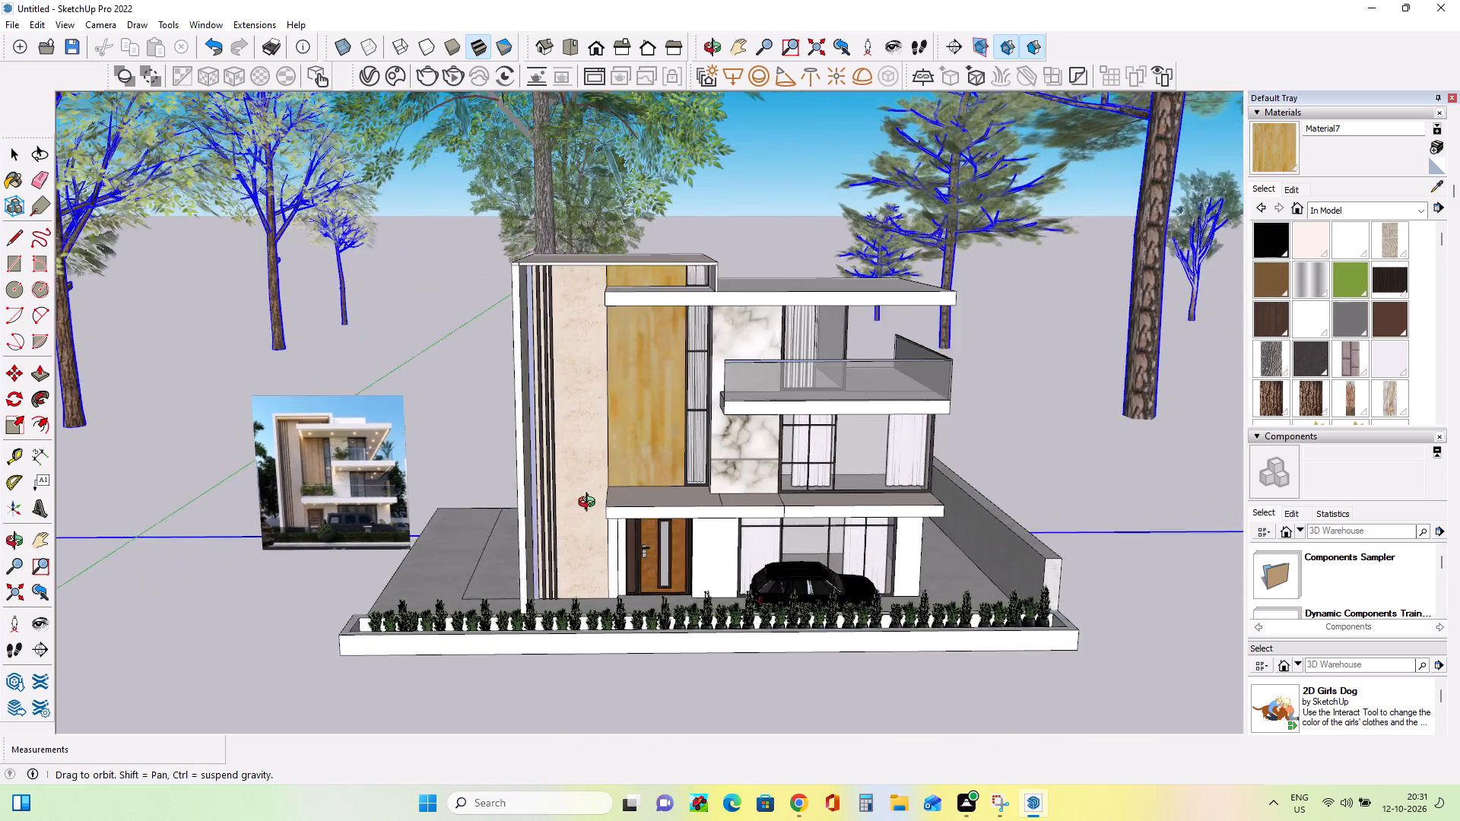
scroll(588, 505, down, 19)
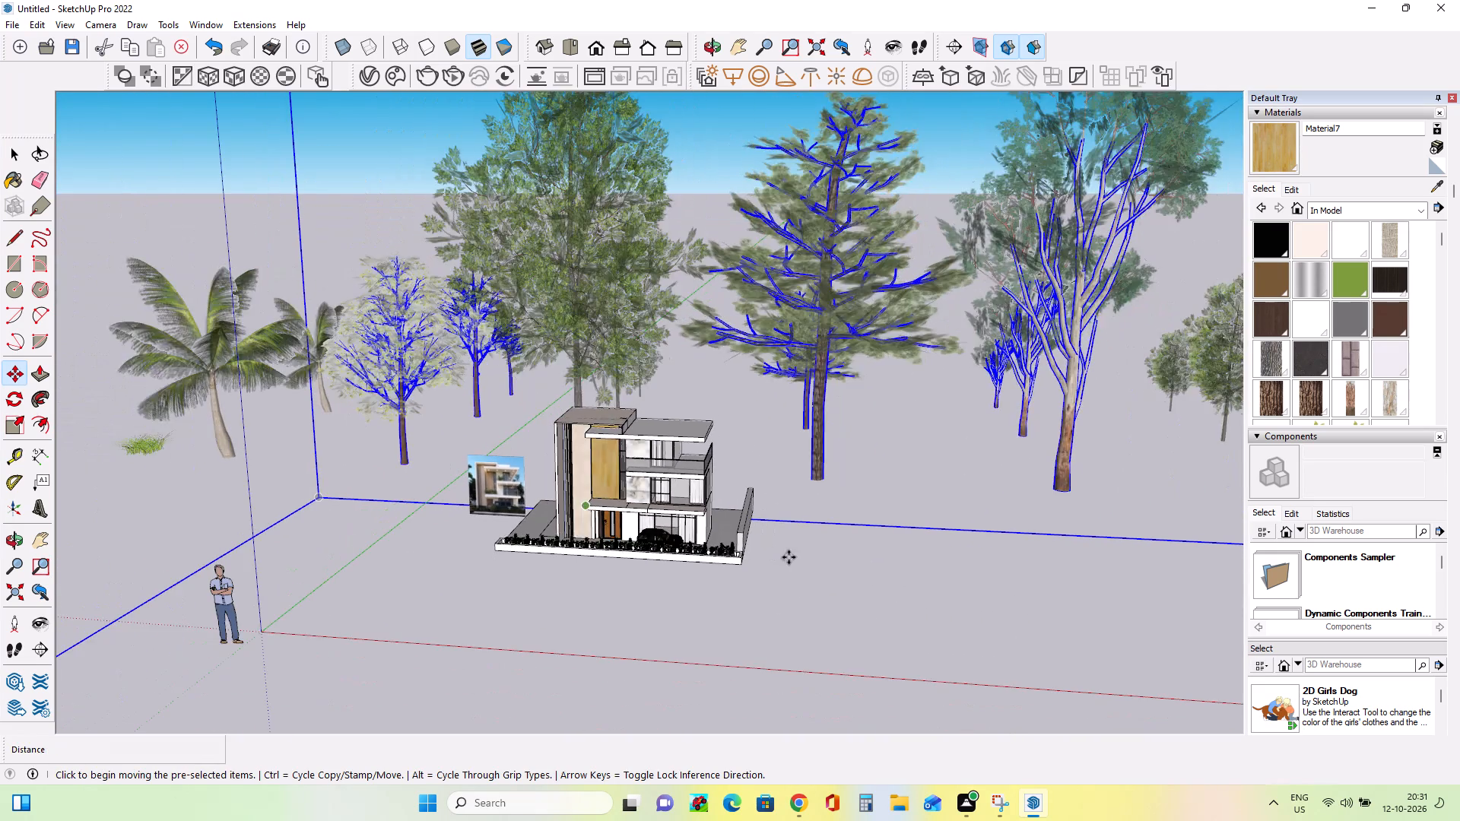
Scale the imported tree set down uniformly from its upper rear corner to a factor of about 0.61.
middle_drag(789, 557, 857, 474)
scroll(841, 506, down, 3)
middle_drag(824, 506, 827, 562)
click(16, 426)
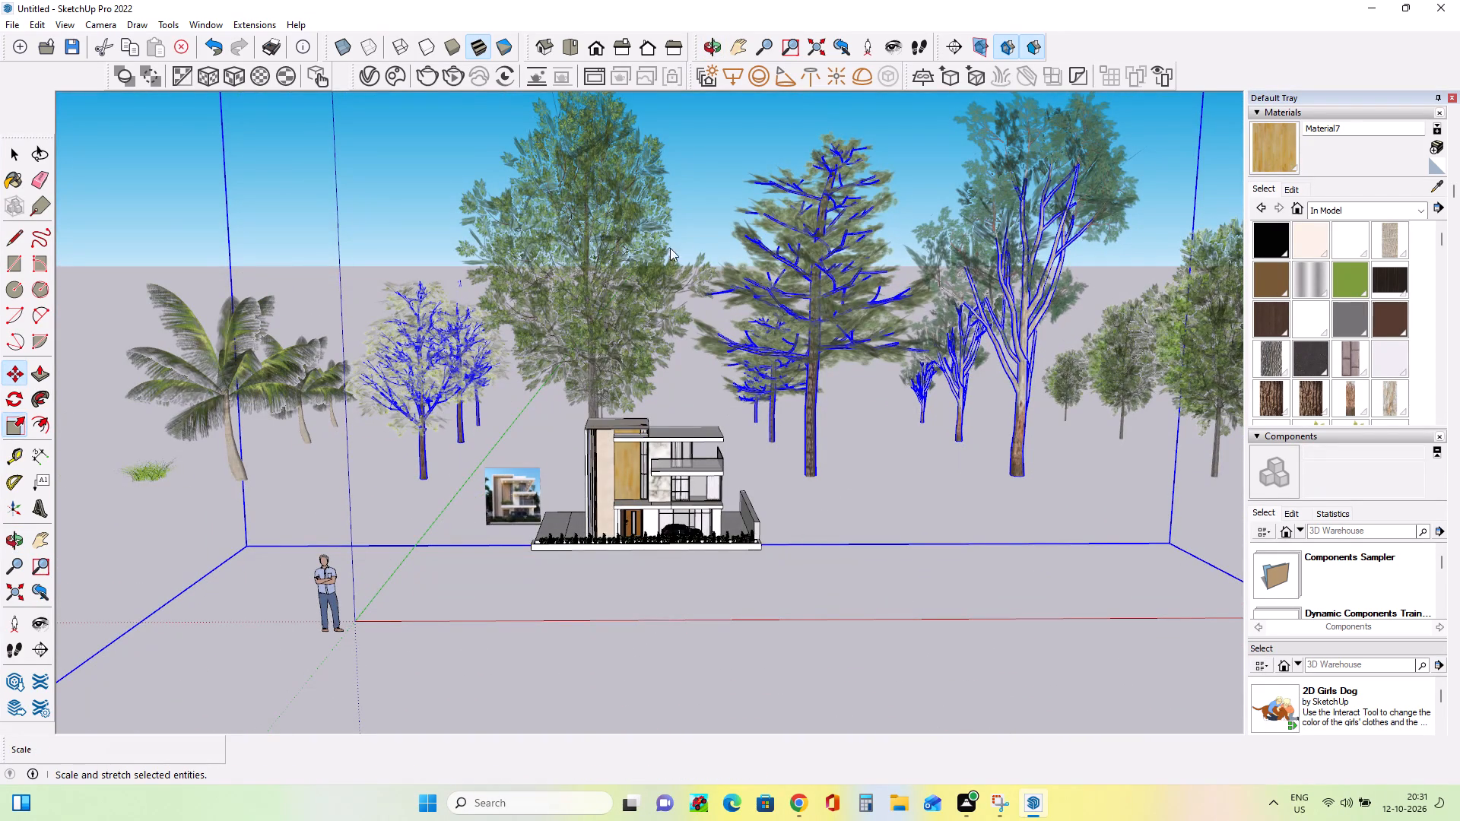
middle_drag(700, 248, 675, 320)
scroll(675, 320, down, 11)
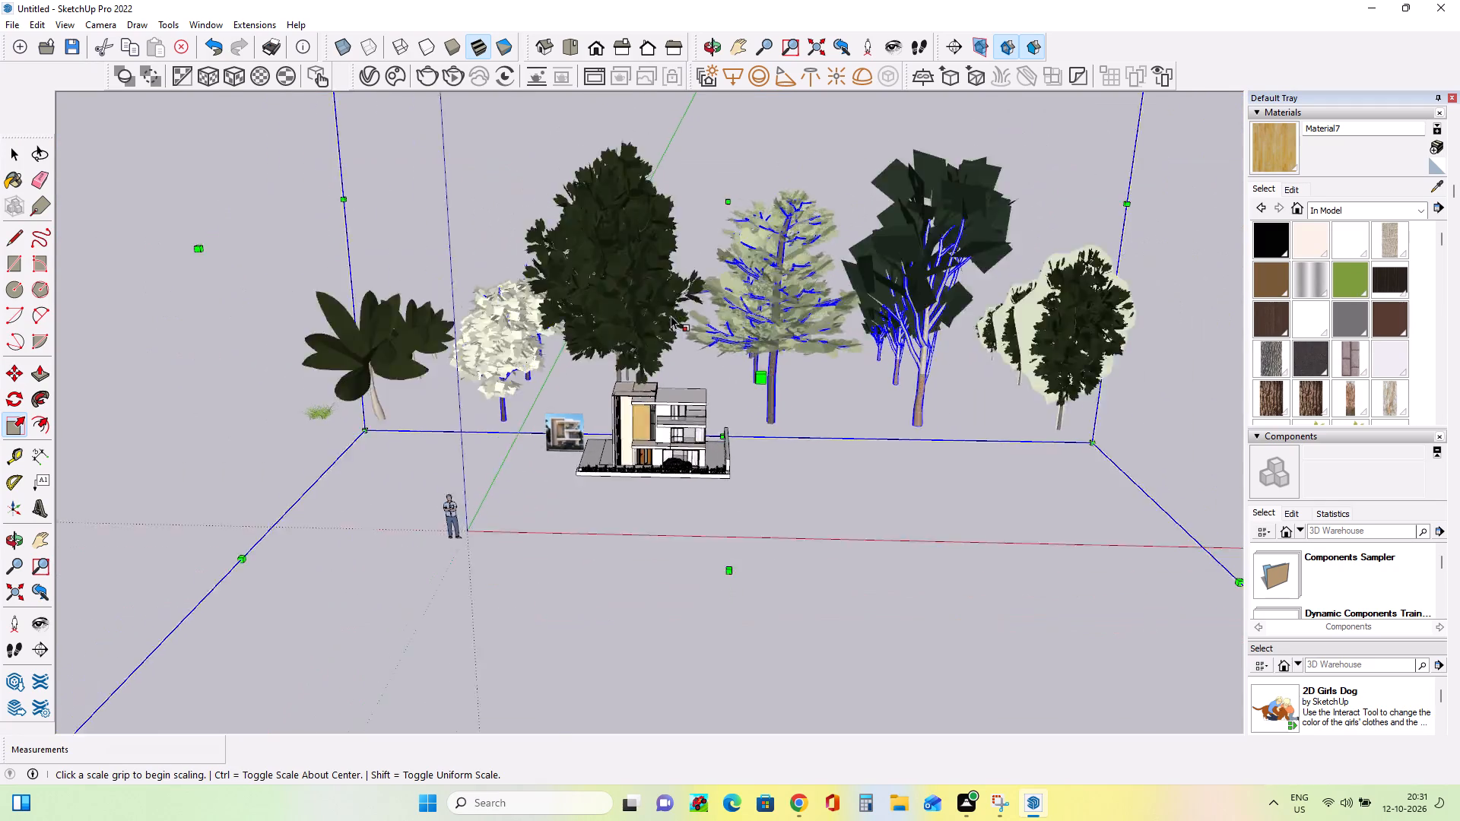
scroll(671, 315, down, 11)
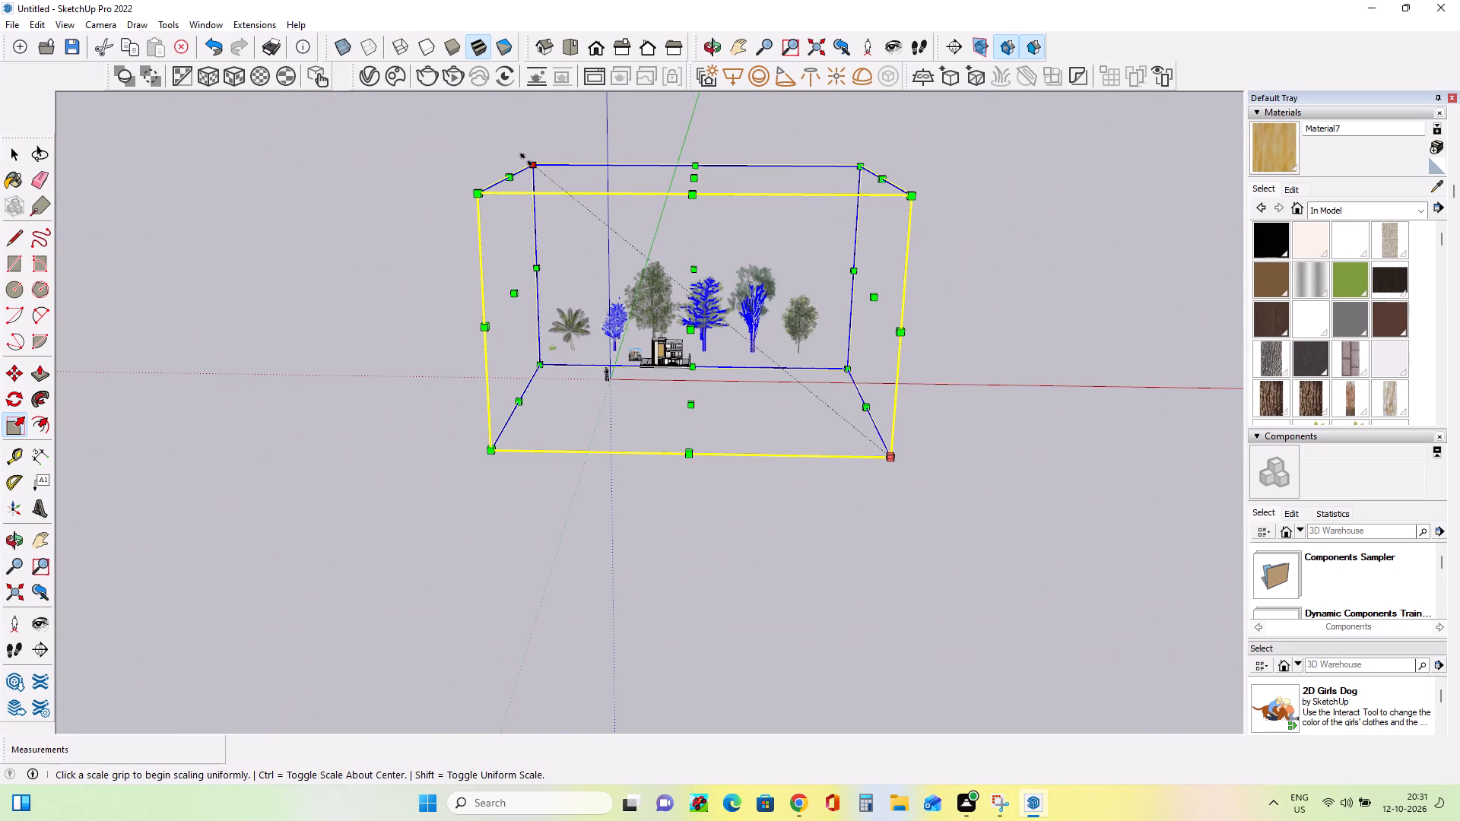
click(528, 161)
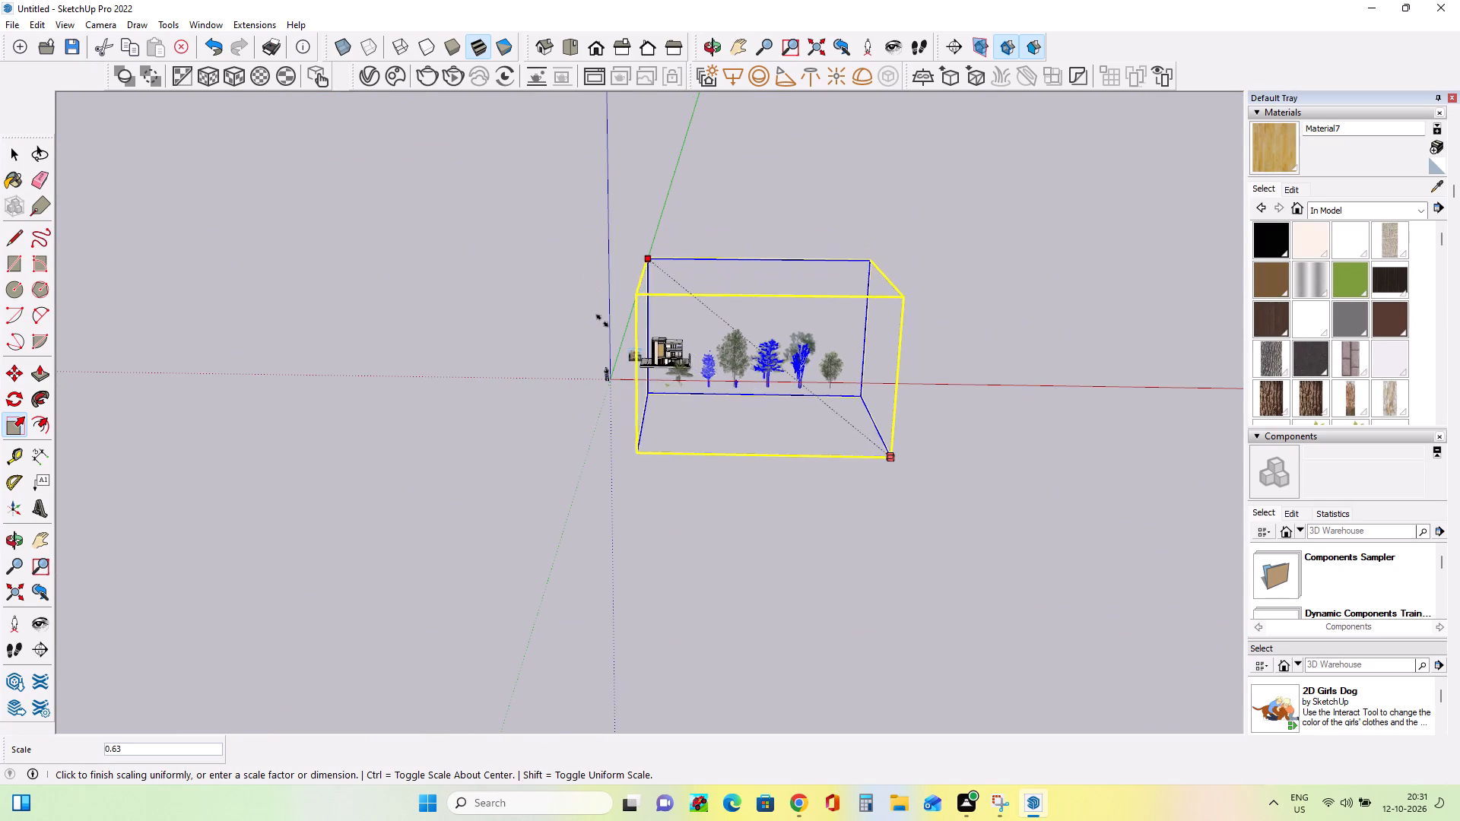
click(602, 321)
Move the tree set by its lower front corner about 79' 7" so the trees stand behind the house.
scroll(679, 425, up, 16)
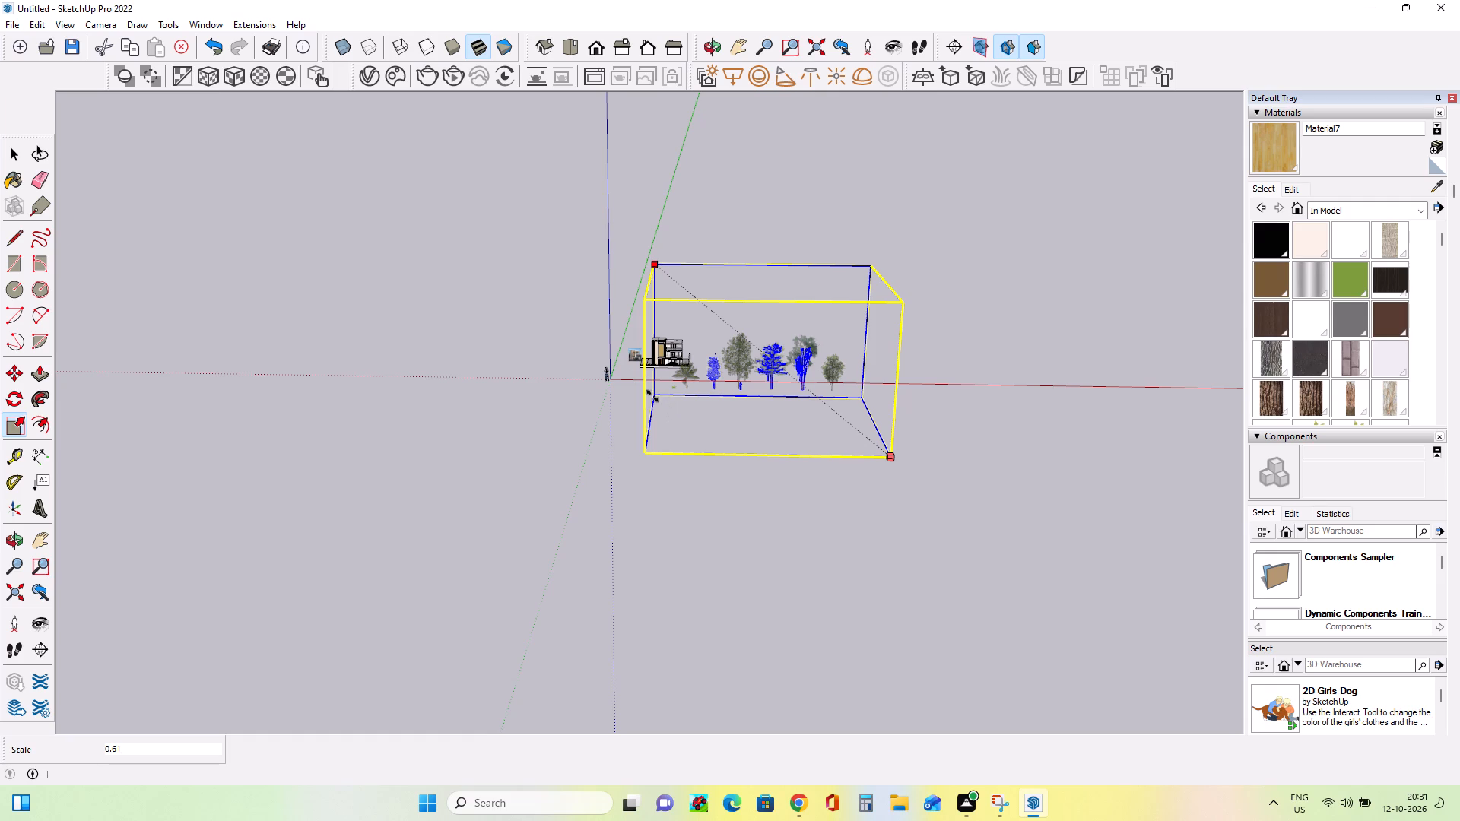
scroll(652, 396, up, 5)
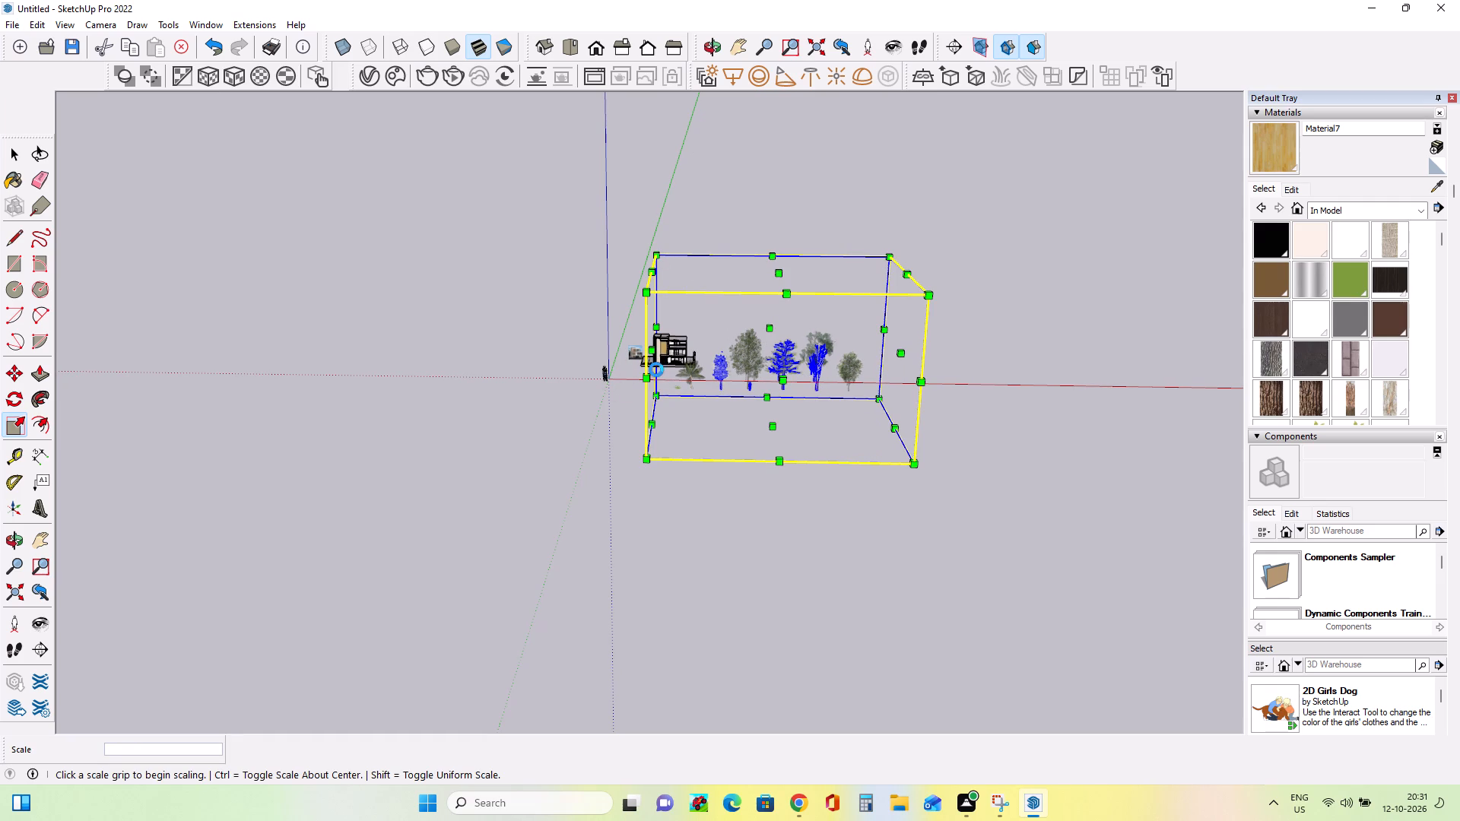
scroll(658, 365, up, 18)
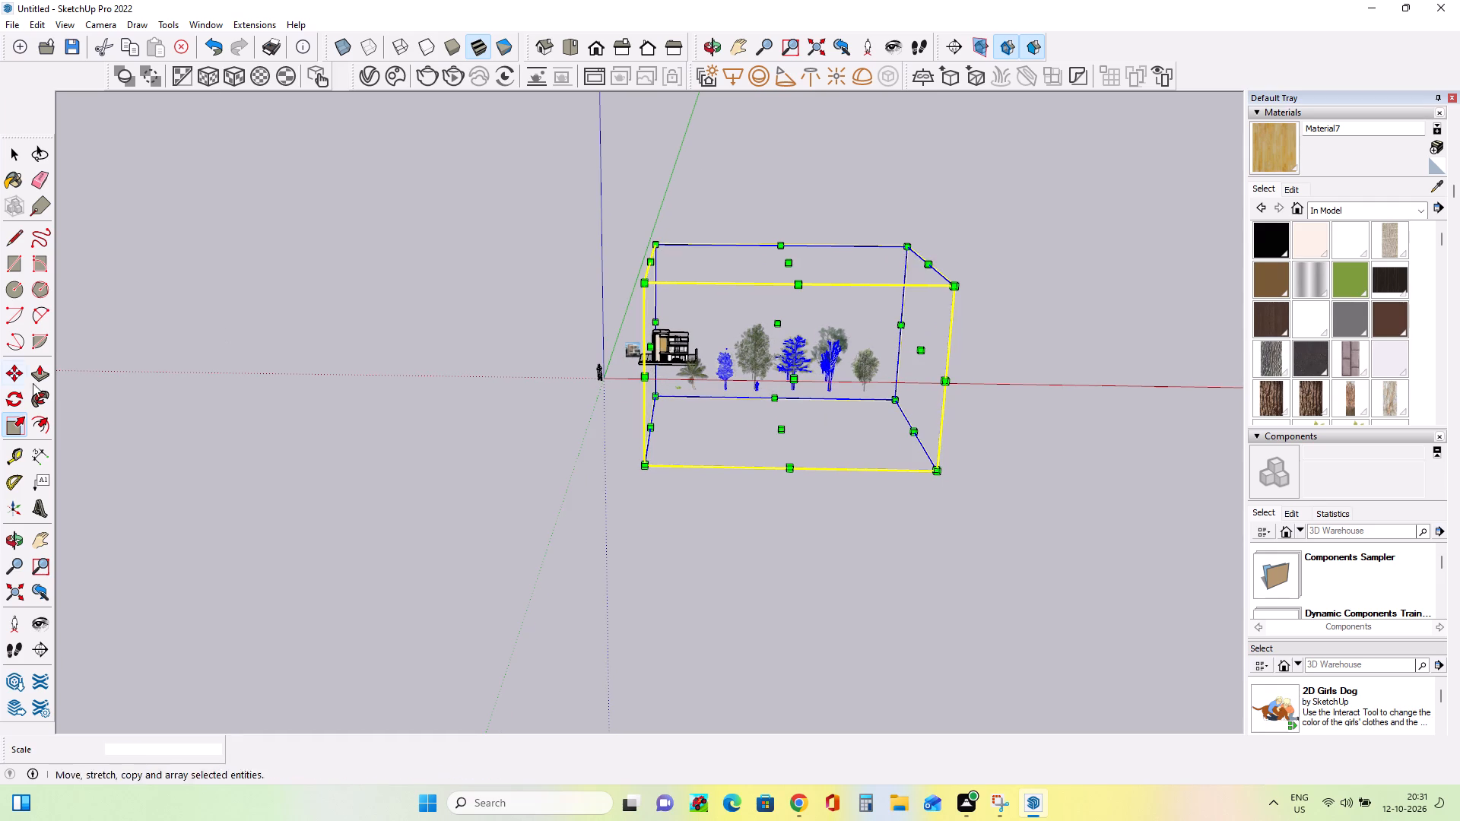
click(5, 367)
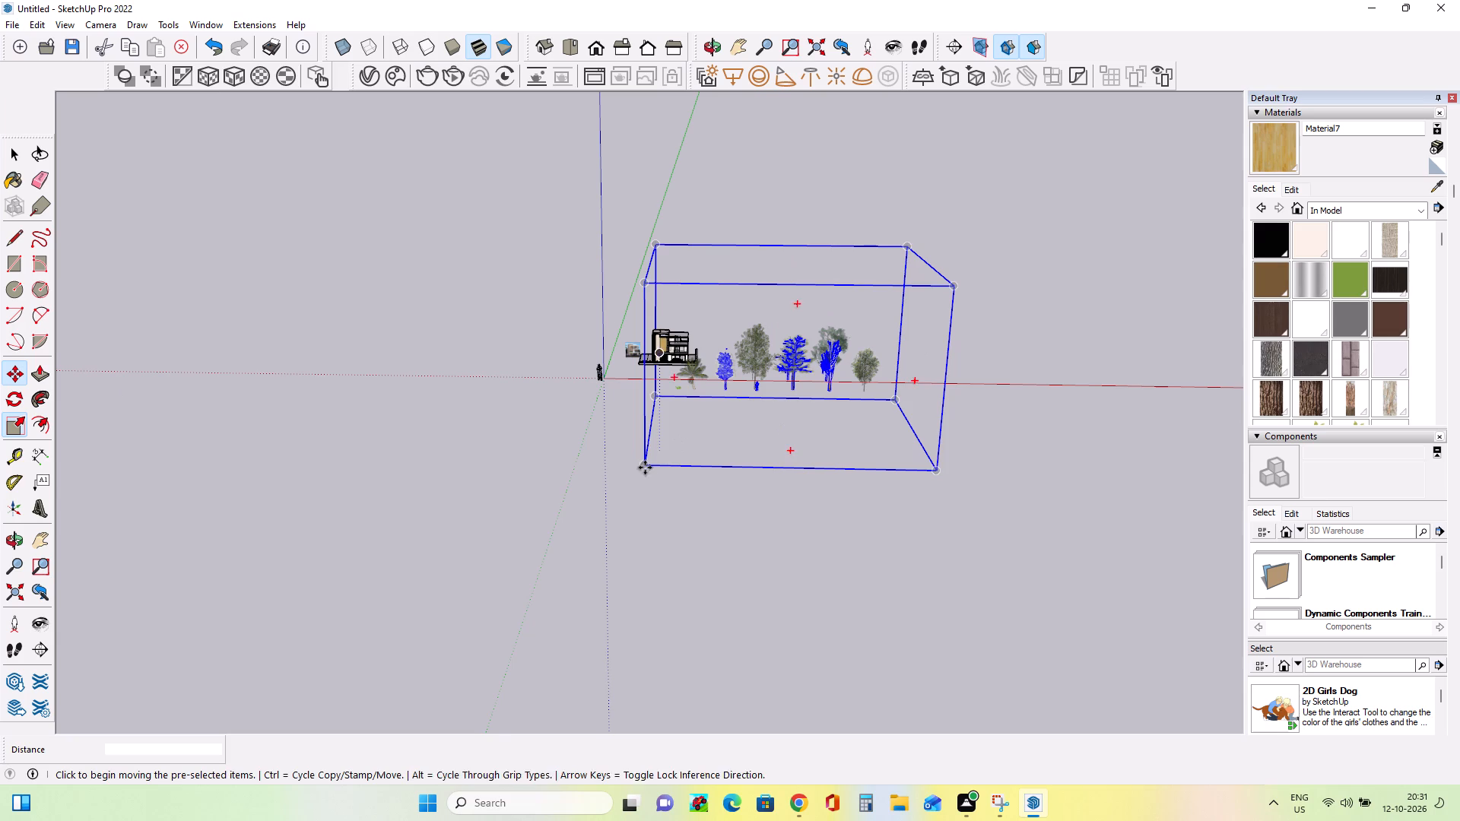
click(645, 468)
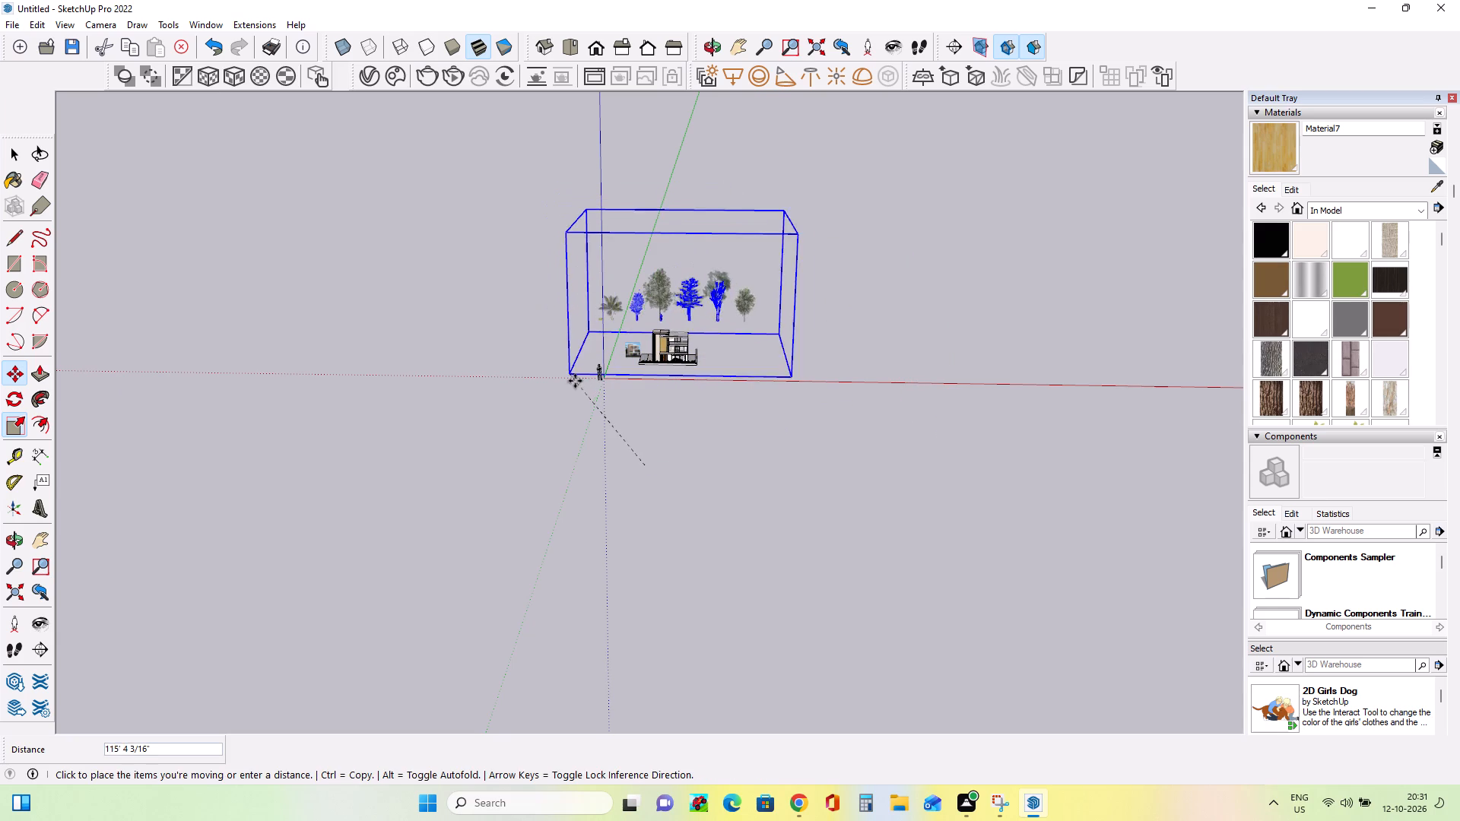
click(579, 398)
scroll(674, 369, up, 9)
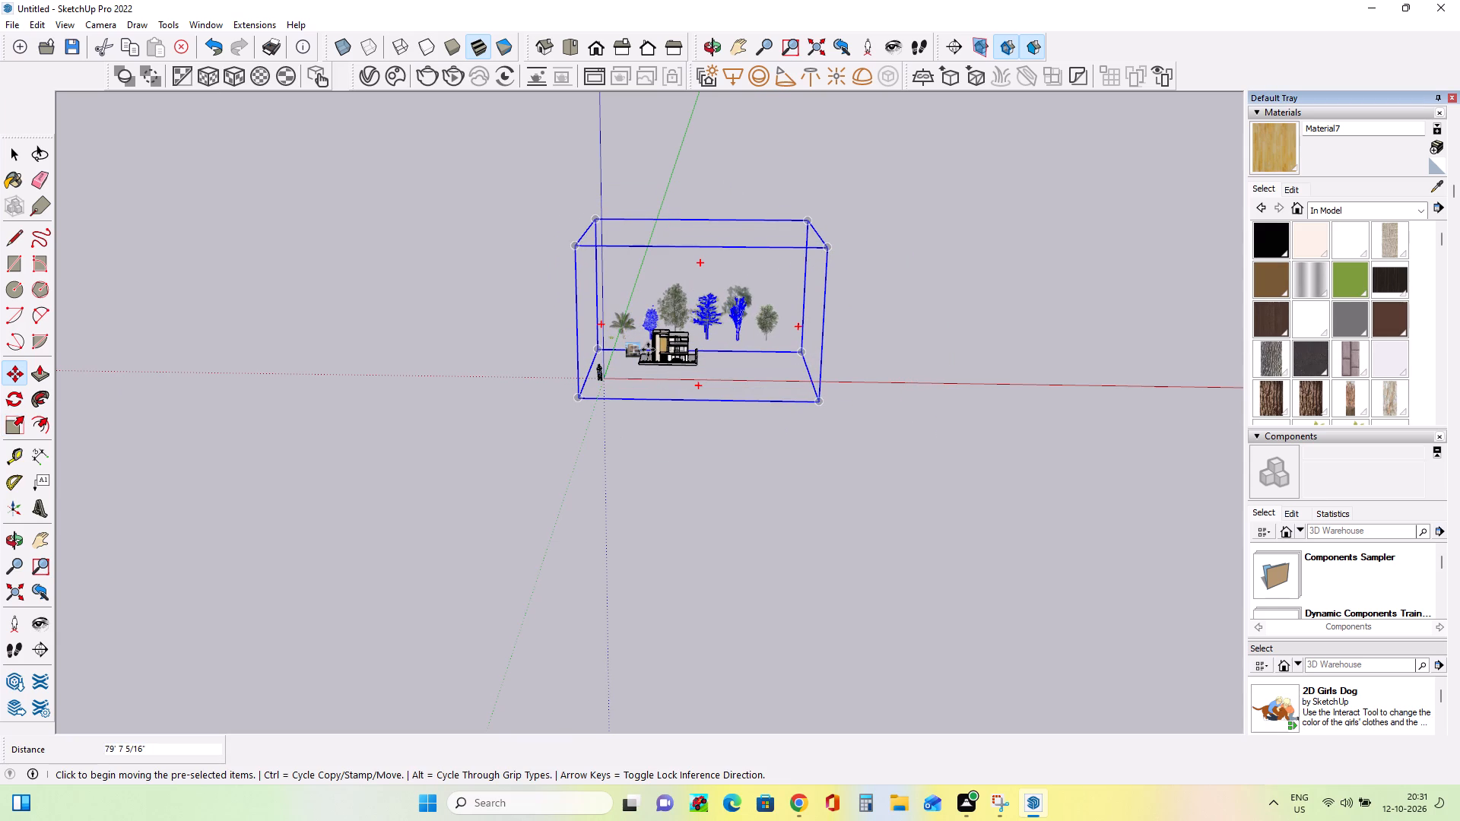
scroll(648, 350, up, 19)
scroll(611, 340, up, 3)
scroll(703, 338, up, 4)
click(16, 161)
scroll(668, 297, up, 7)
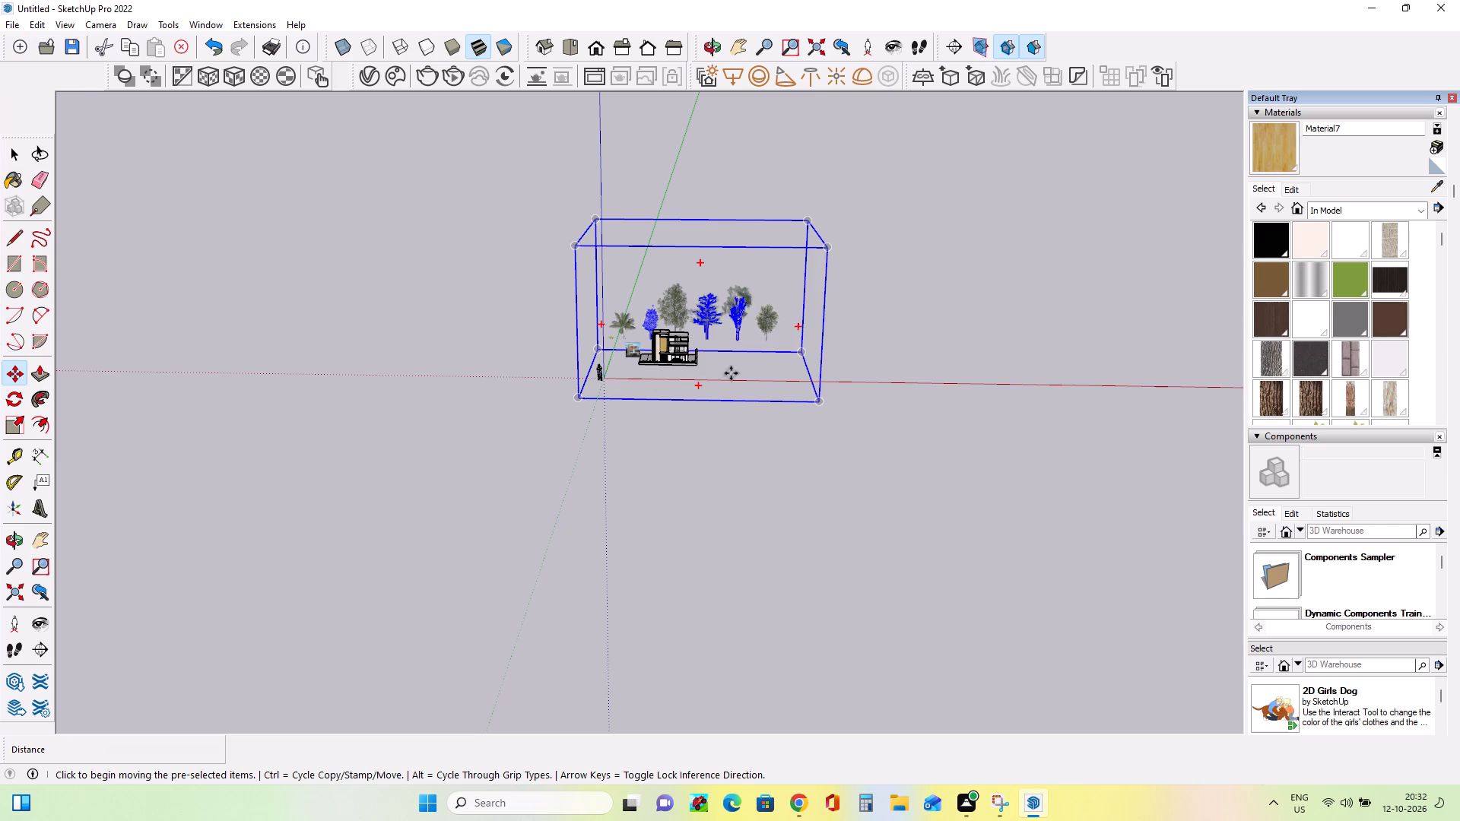
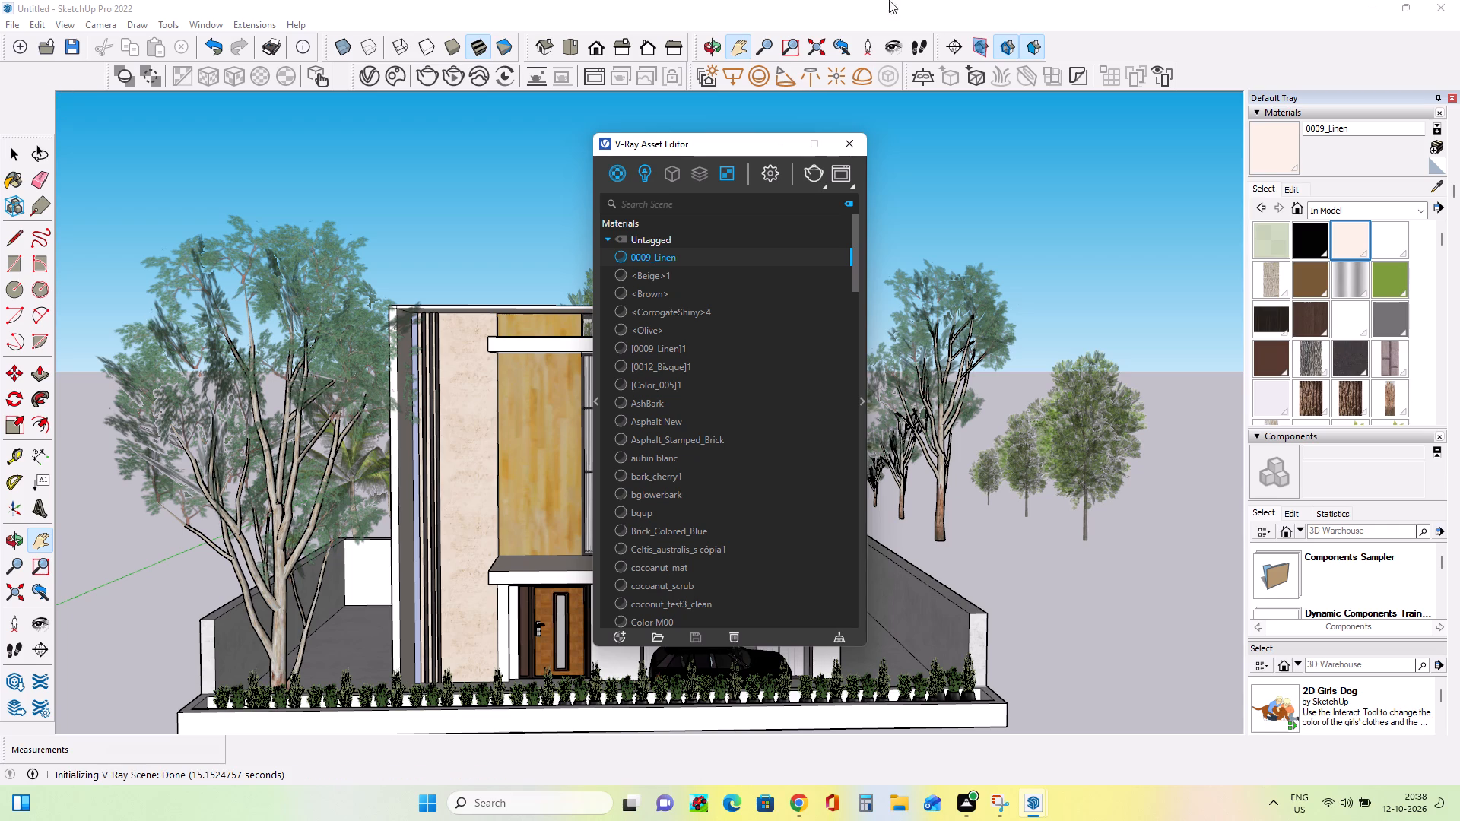
Enable custom orientation for the scene's SunLight and set its vertical angle to about 35.7°.
click(649, 175)
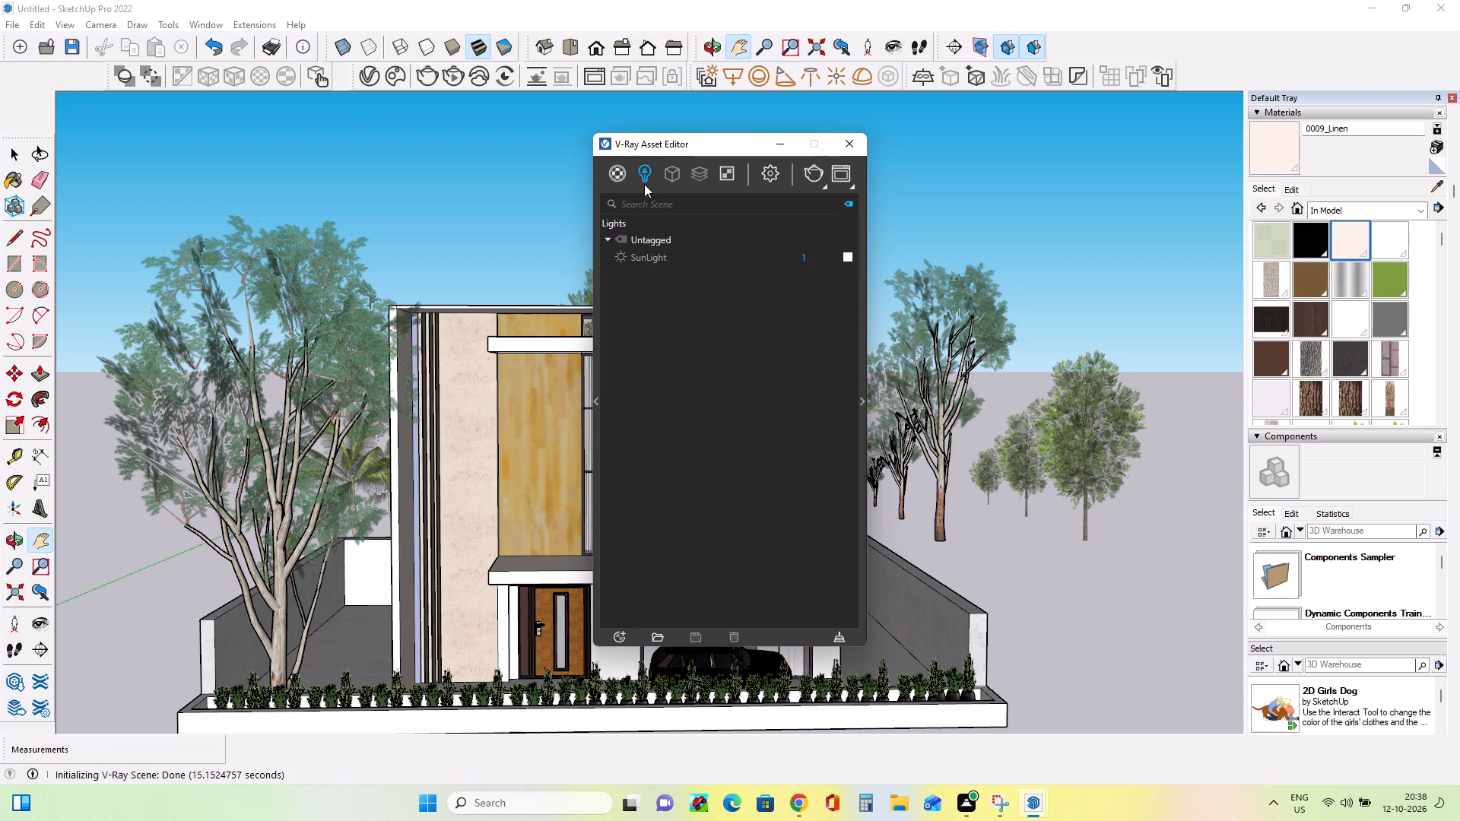
click(864, 404)
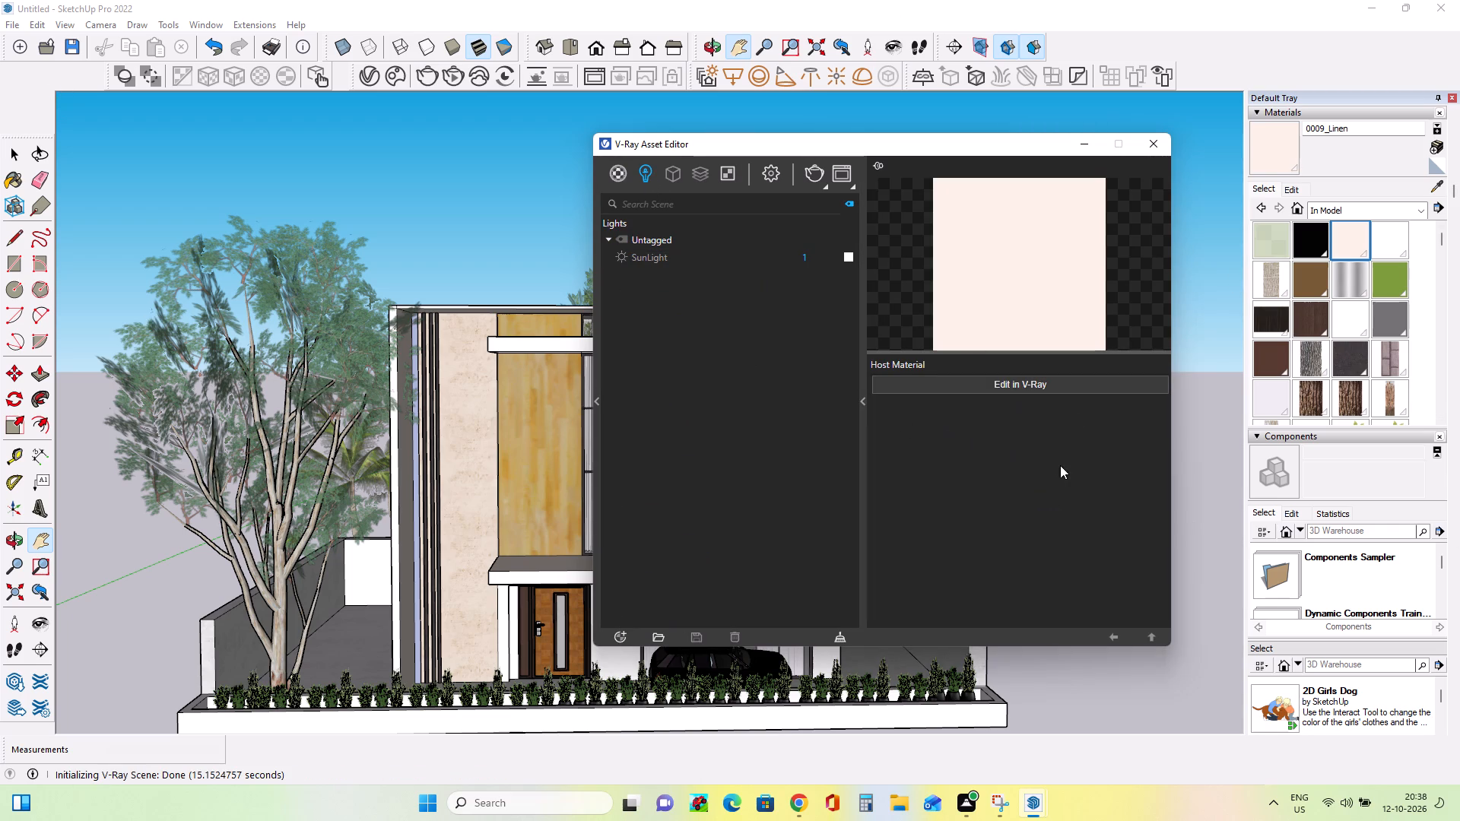
click(1078, 379)
click(758, 253)
click(1154, 410)
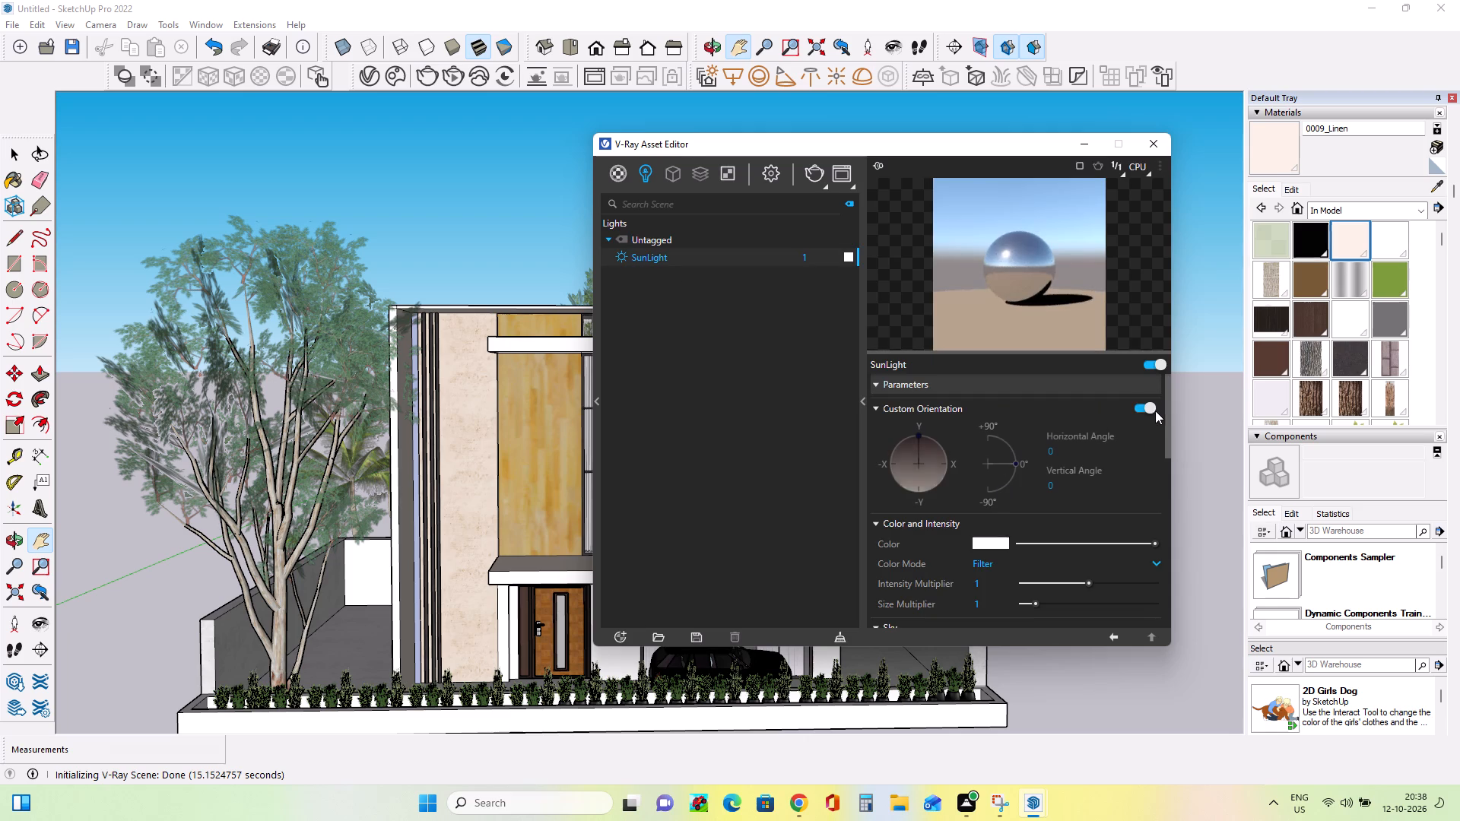
drag(1019, 461, 1019, 447)
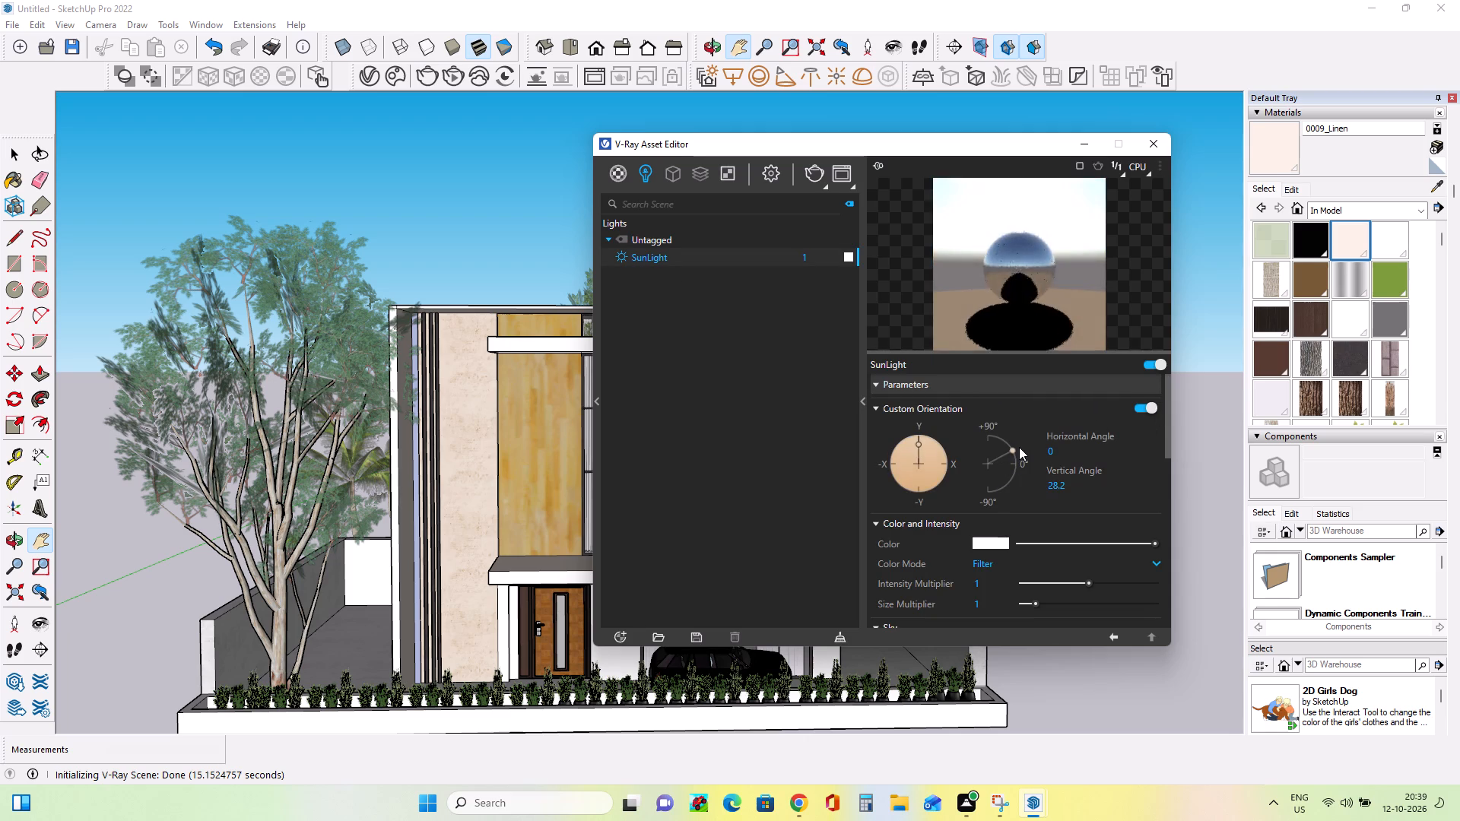
drag(1019, 447, 1014, 440)
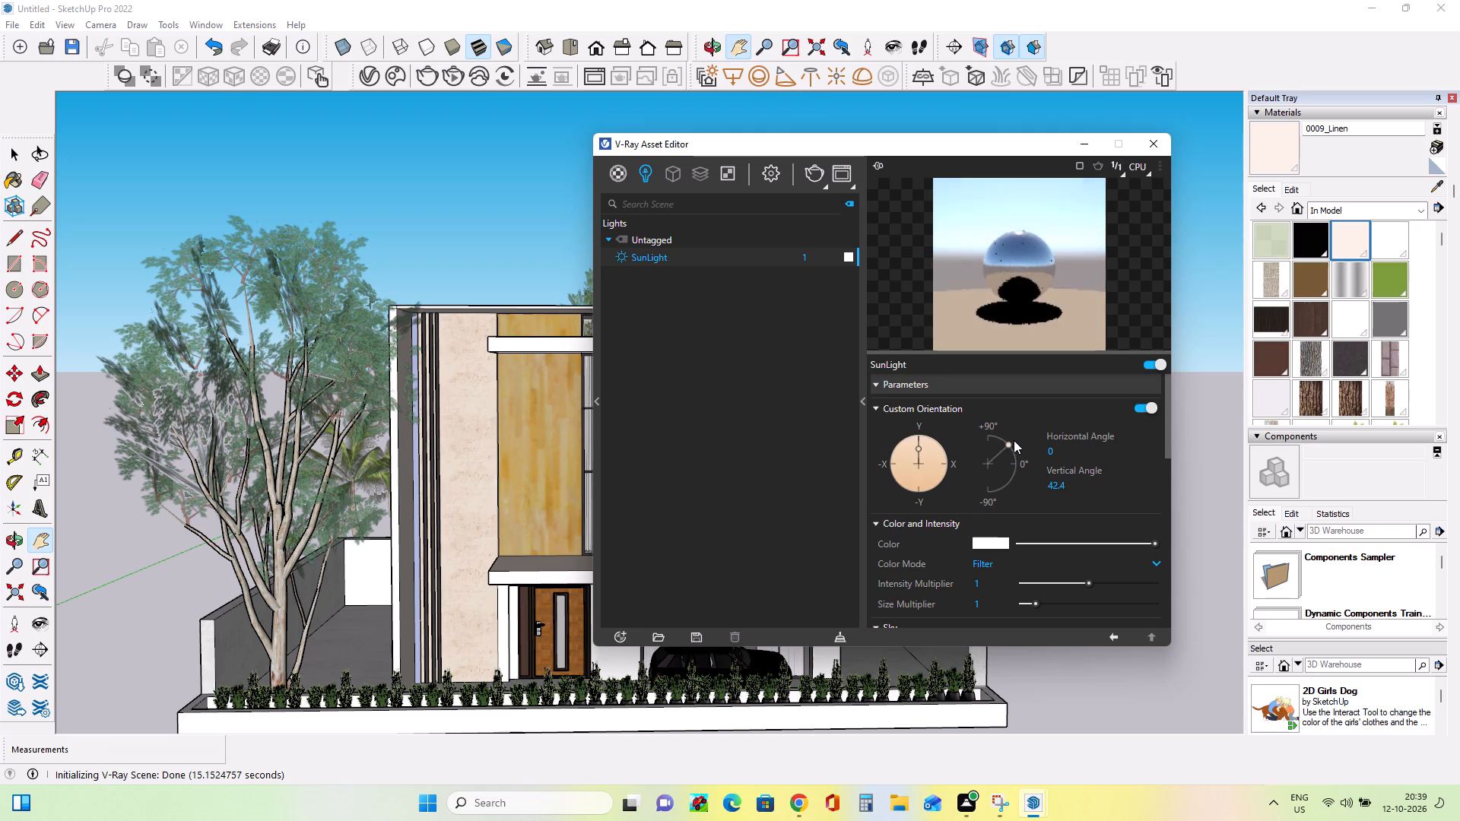
drag(1014, 440, 1014, 446)
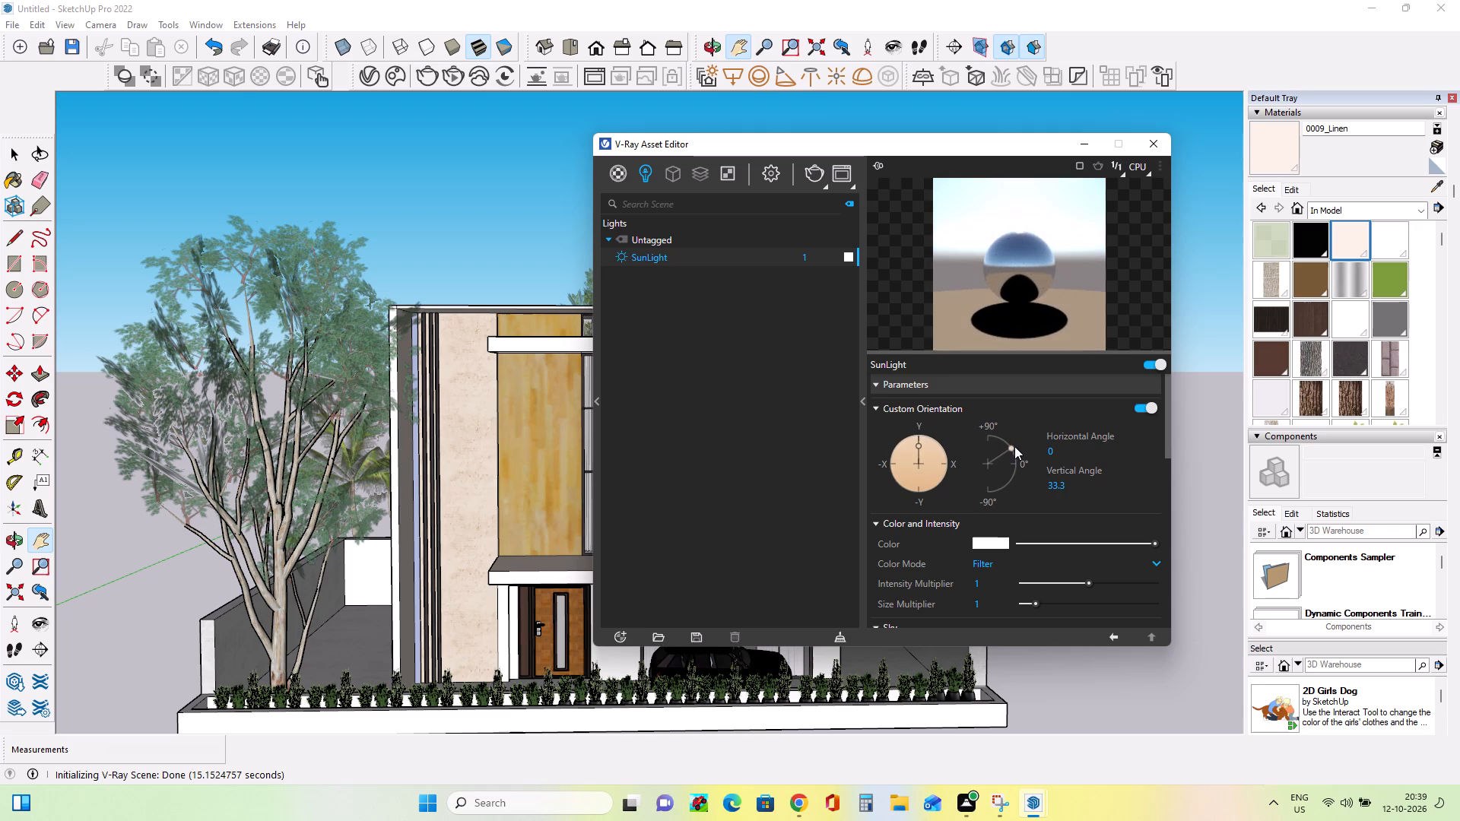
drag(1014, 446, 1014, 445)
drag(1014, 445, 1012, 446)
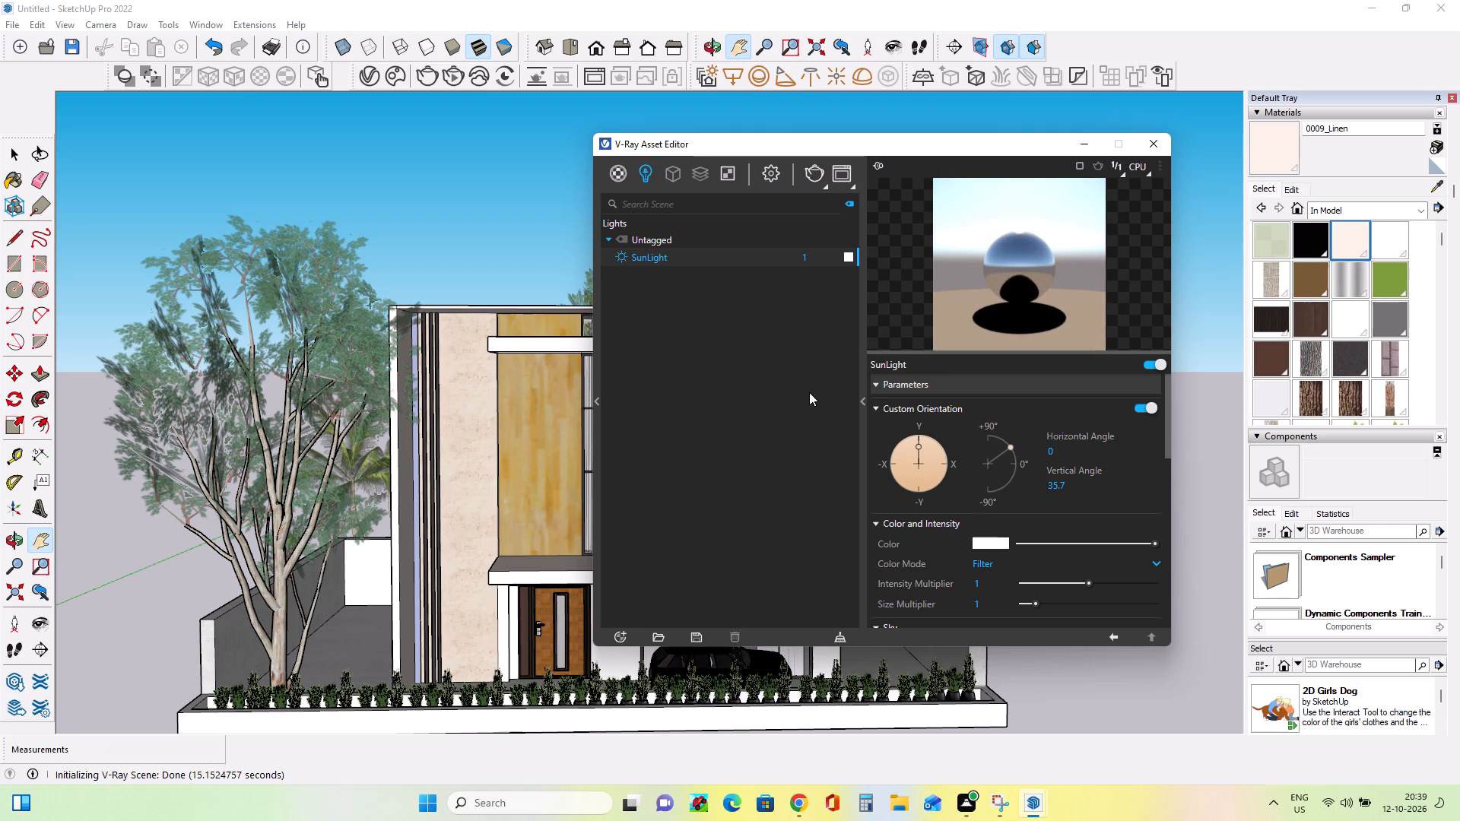
Rotate the SunLight's horizontal angle to about 234.6°.
drag(916, 439, 940, 458)
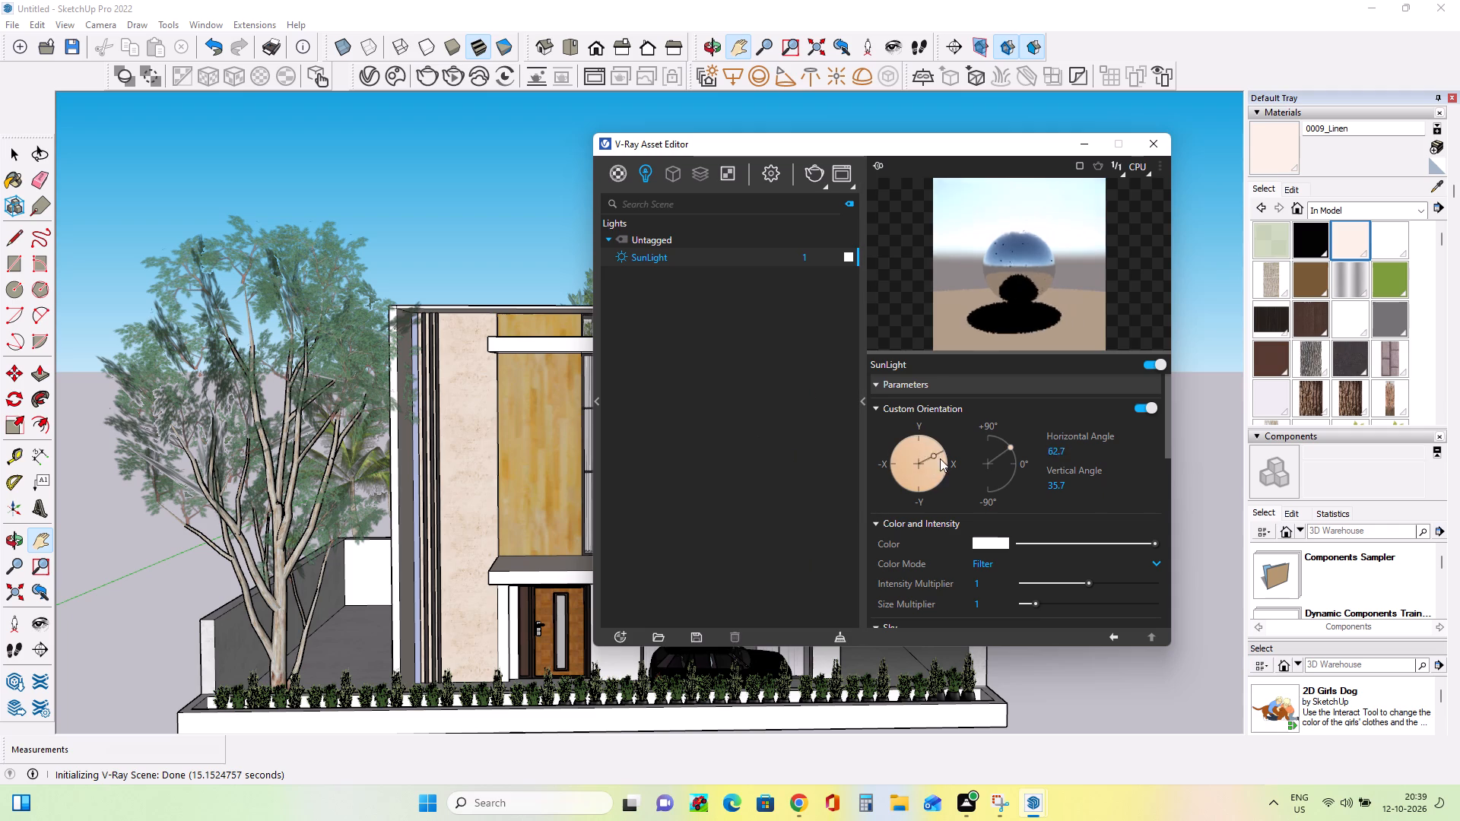
drag(940, 458, 897, 484)
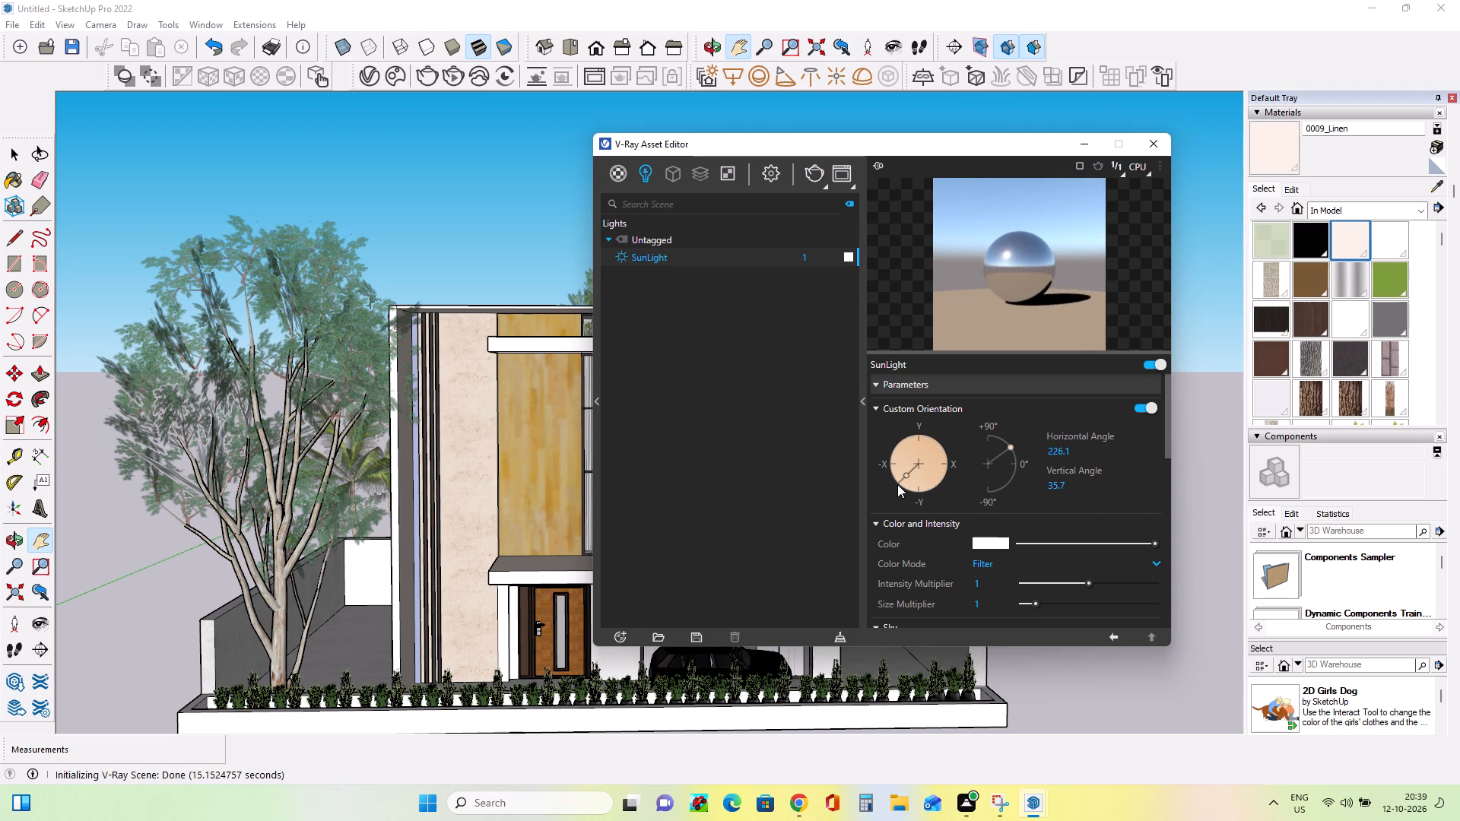
drag(897, 484, 893, 482)
drag(893, 482, 893, 480)
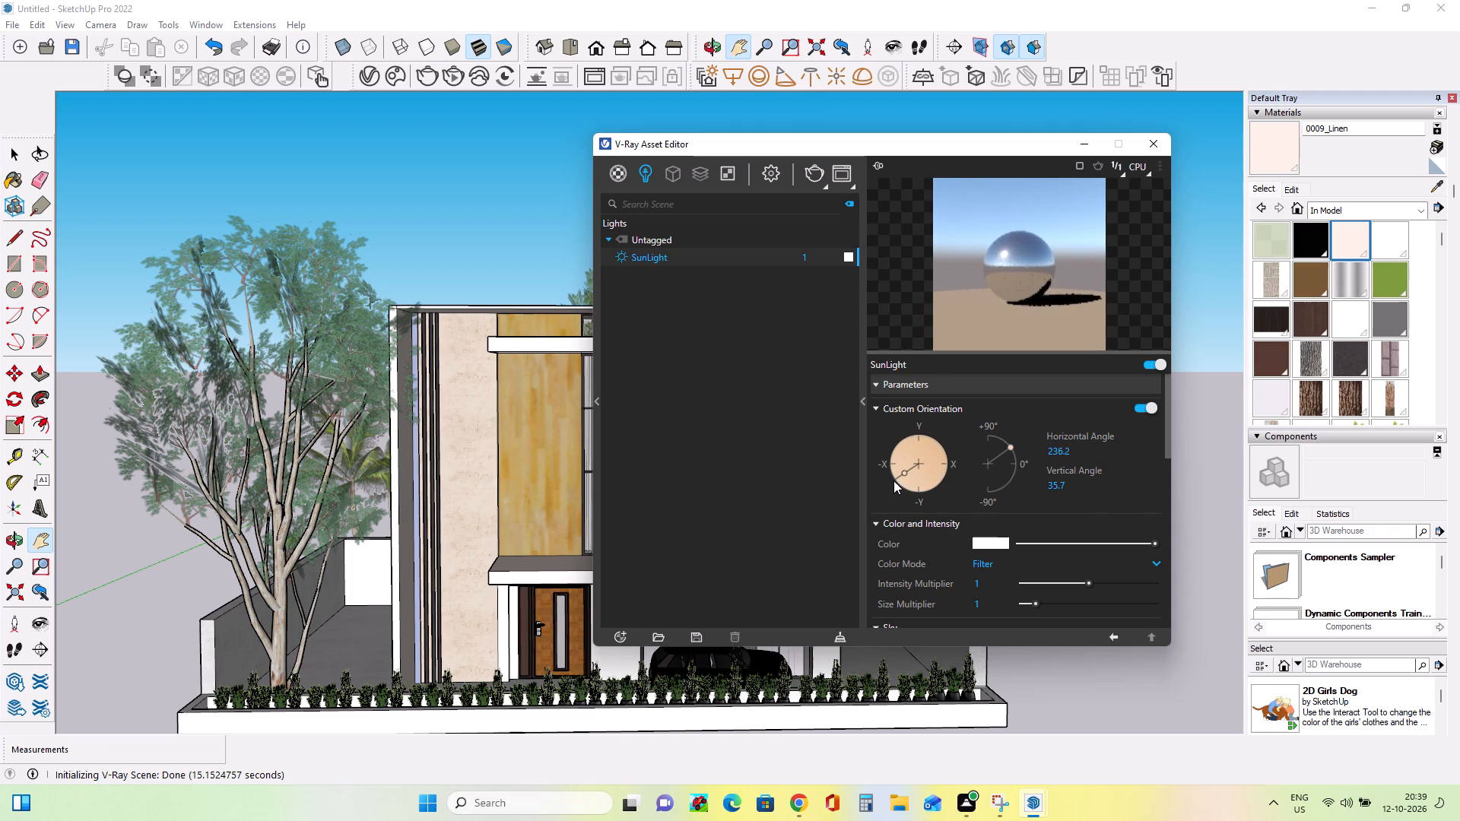
drag(893, 480, 895, 480)
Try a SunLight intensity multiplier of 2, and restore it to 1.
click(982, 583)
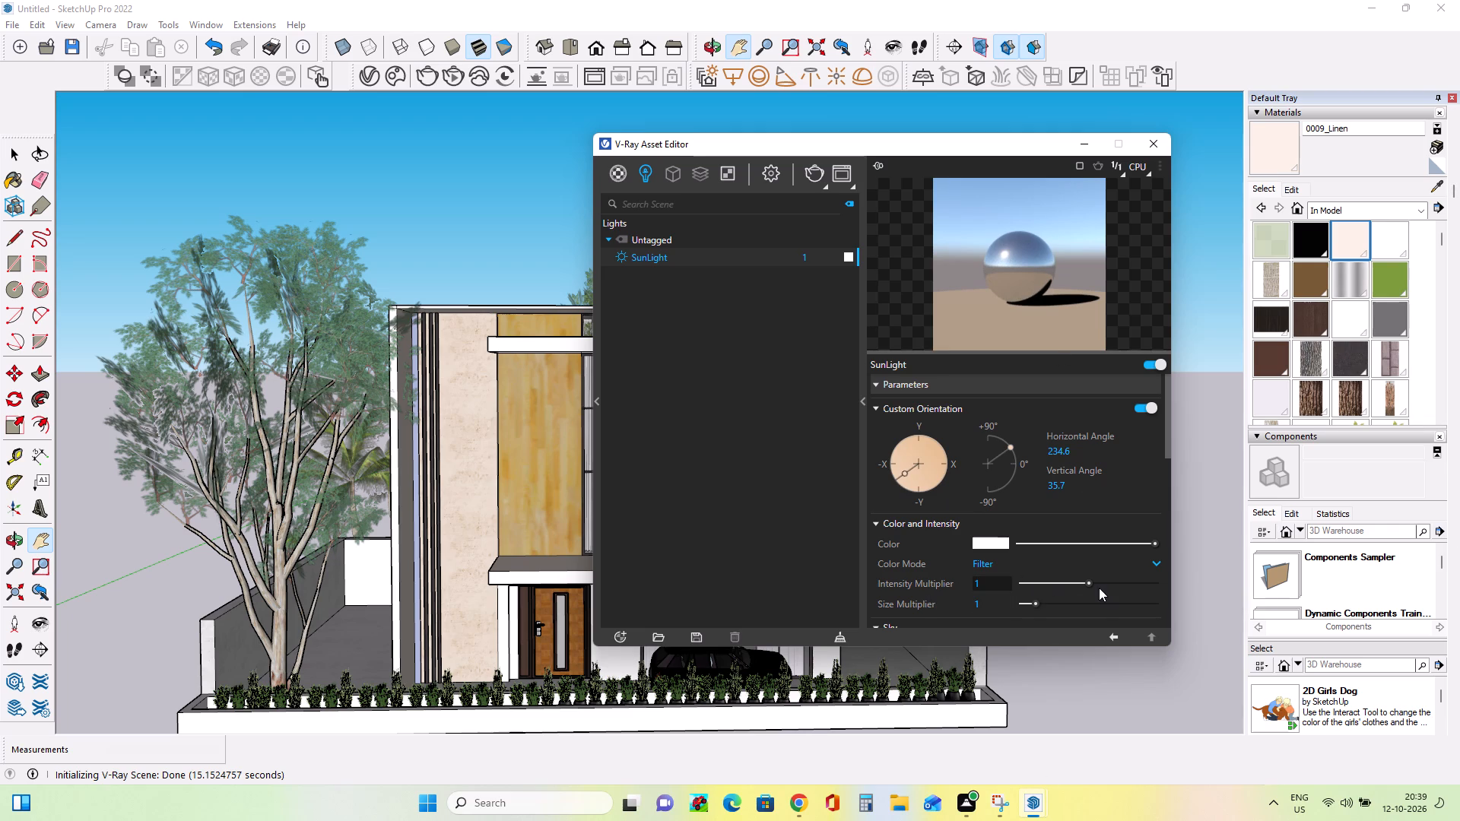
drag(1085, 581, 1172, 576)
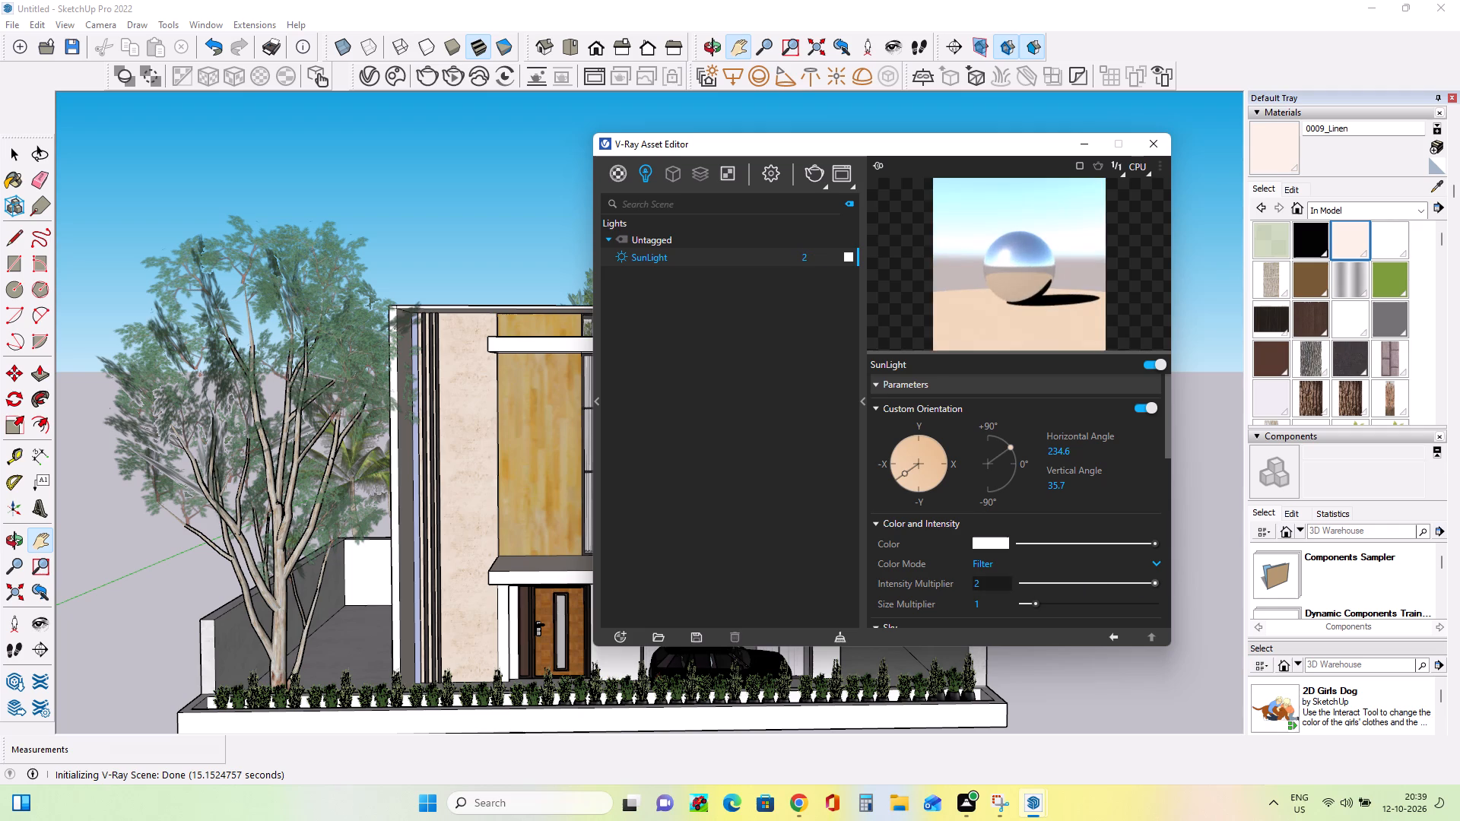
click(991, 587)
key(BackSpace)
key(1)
Set the SunLight's size multiplier to 5.
click(993, 597)
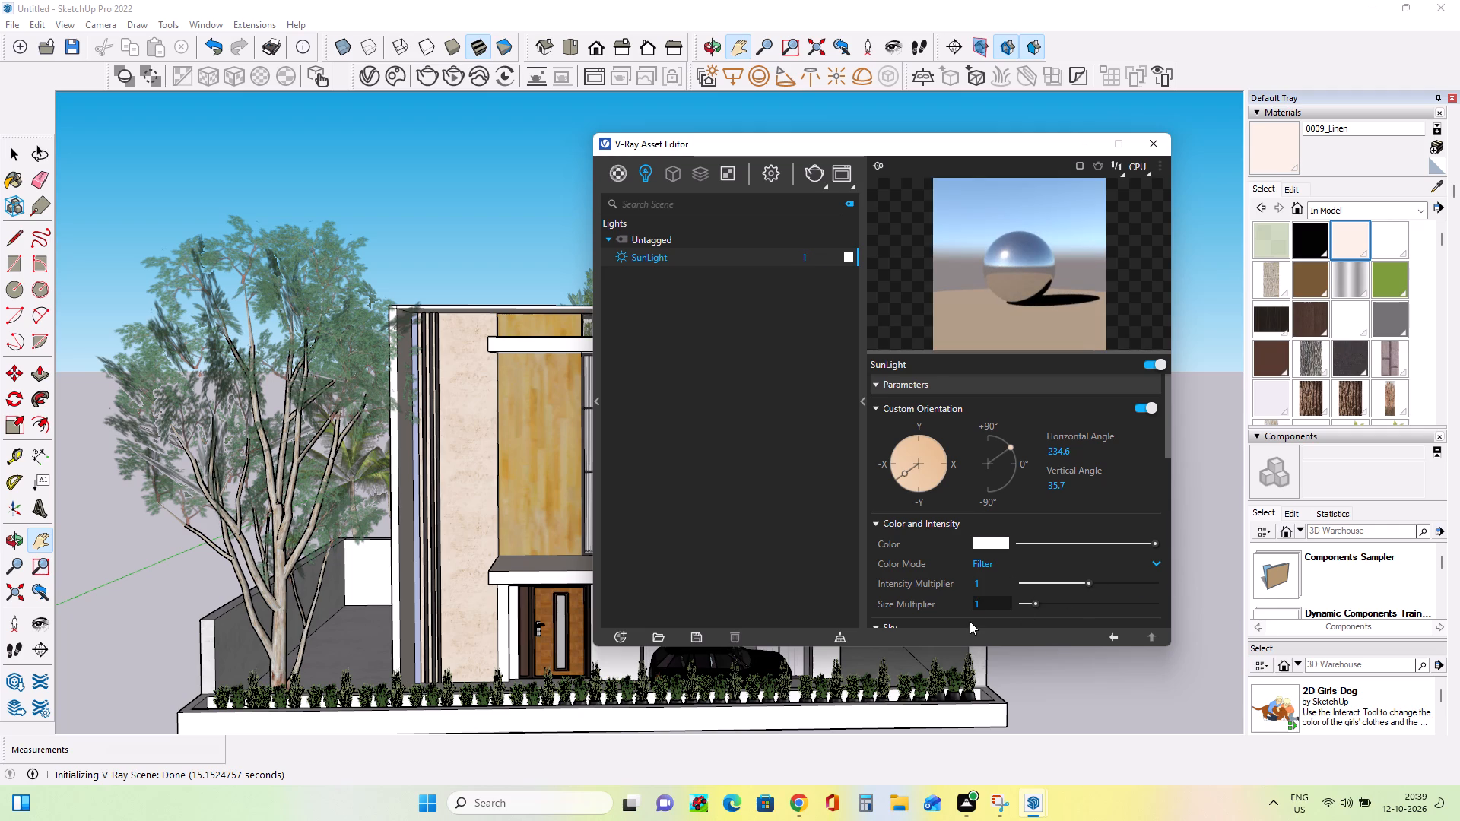
key(BackSpace)
key(5)
click(694, 541)
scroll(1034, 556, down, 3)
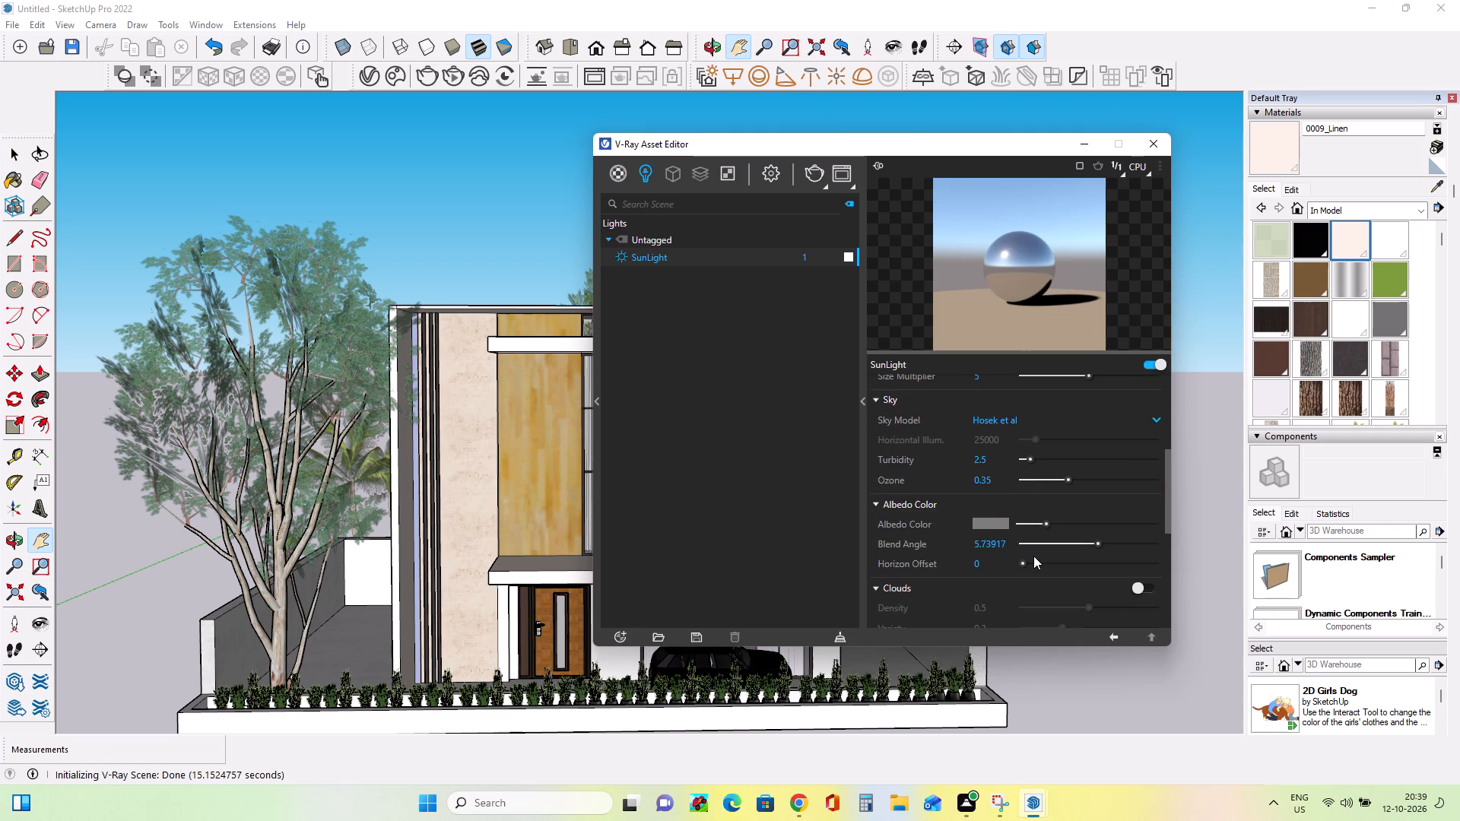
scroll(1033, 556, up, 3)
Add a Light Mix render element and group it by Group Instances.
click(697, 176)
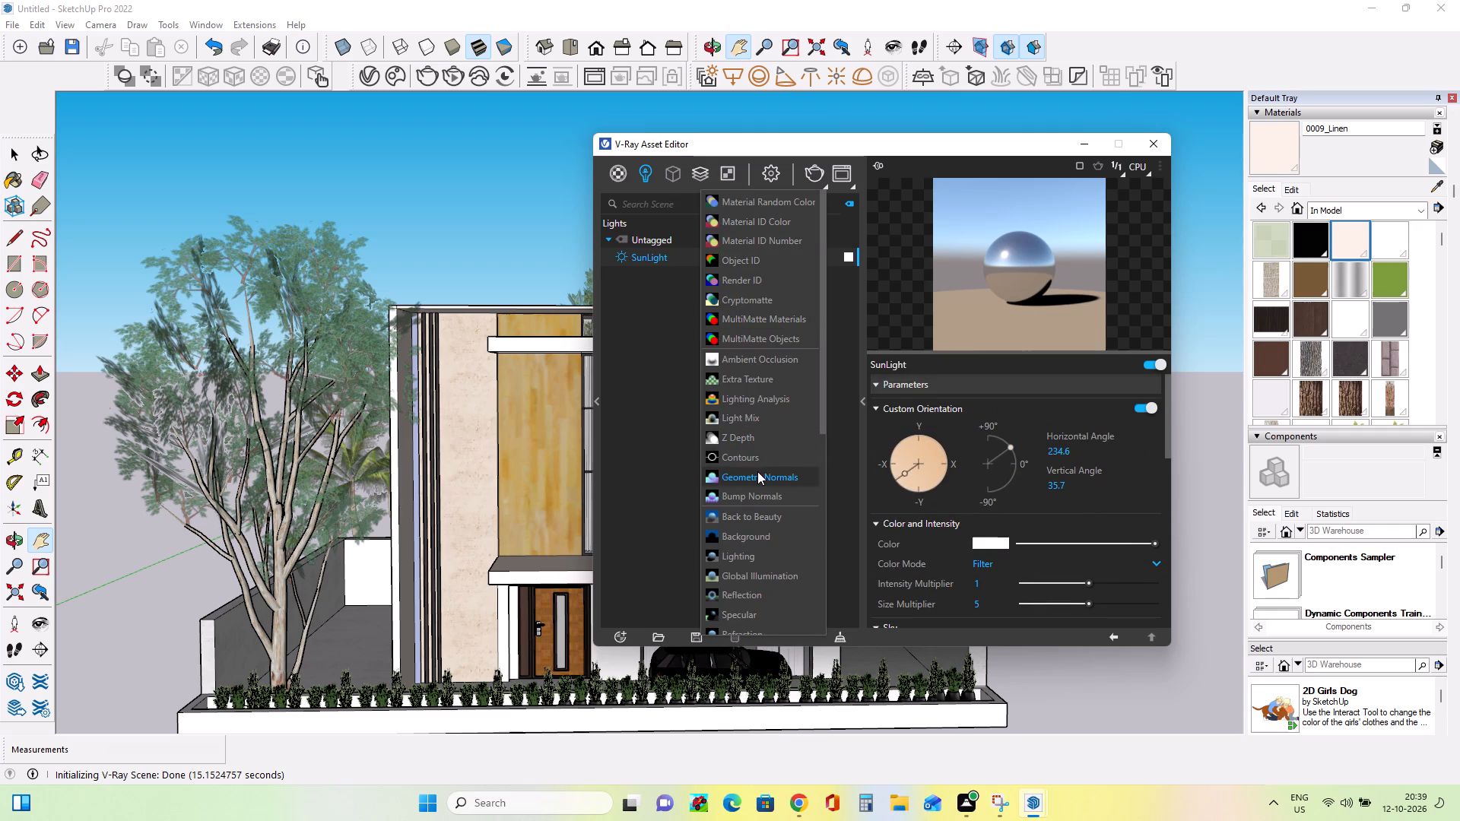
click(758, 422)
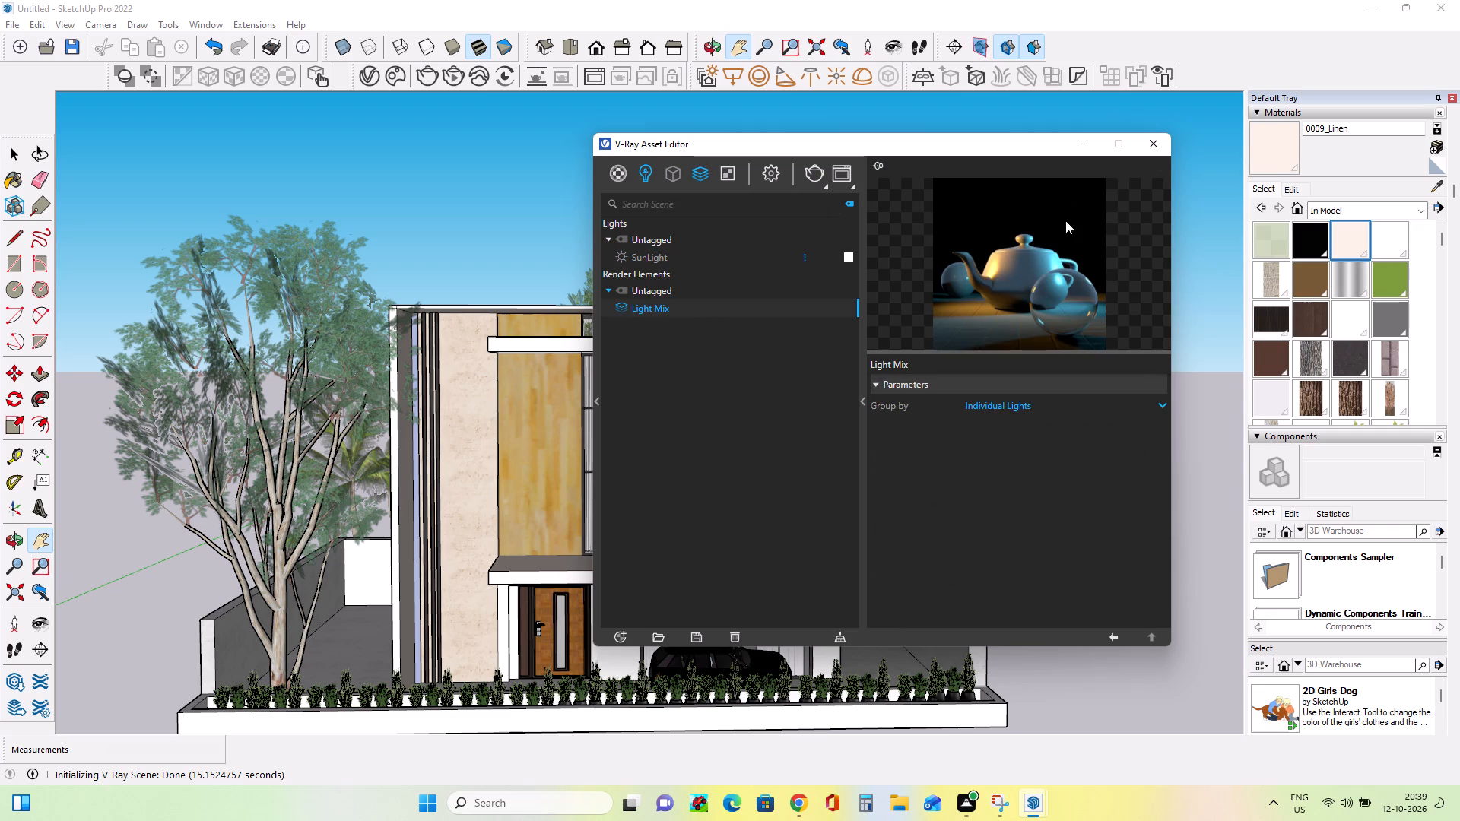
click(1043, 406)
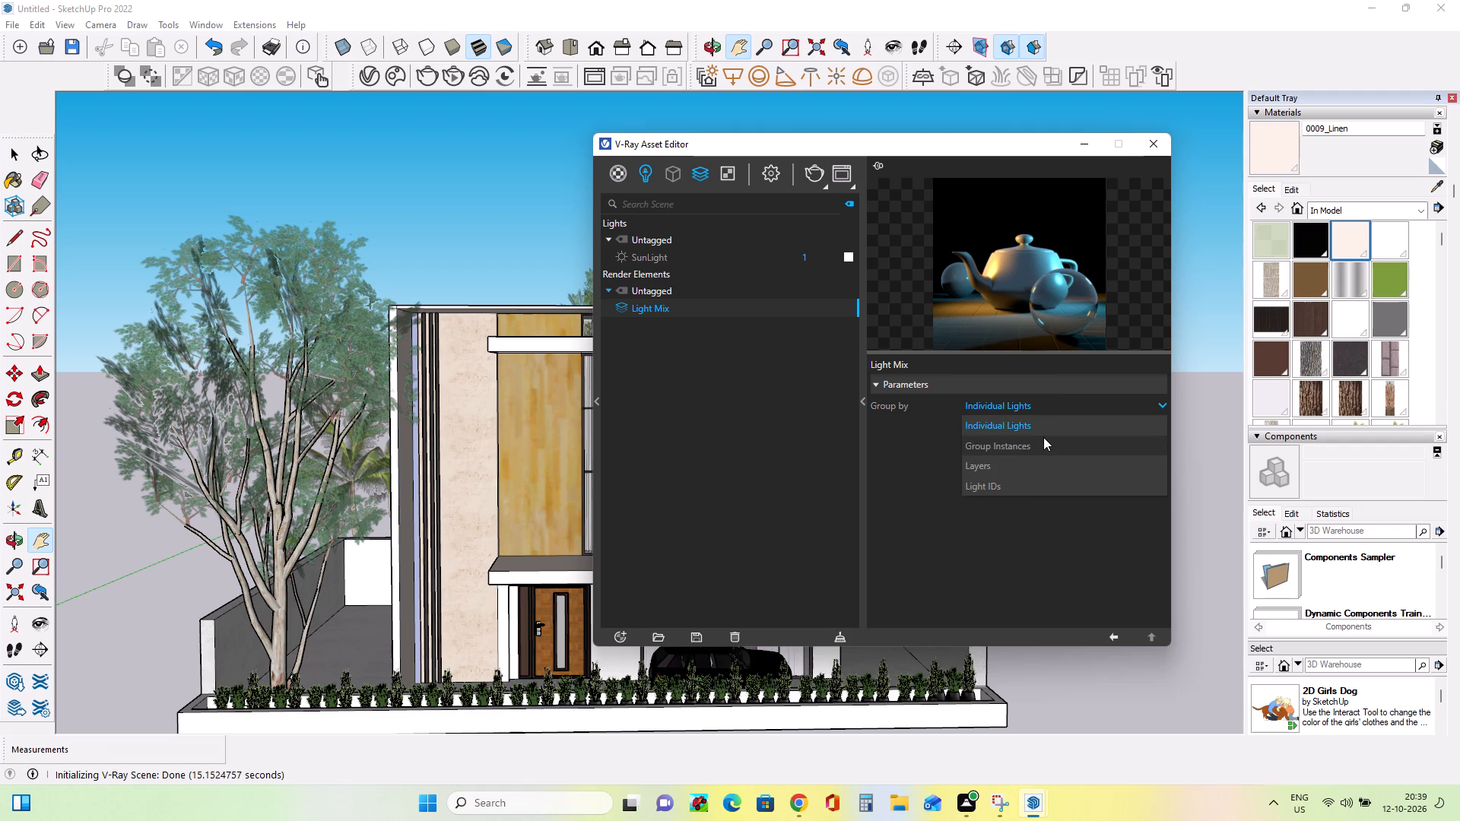
click(1043, 437)
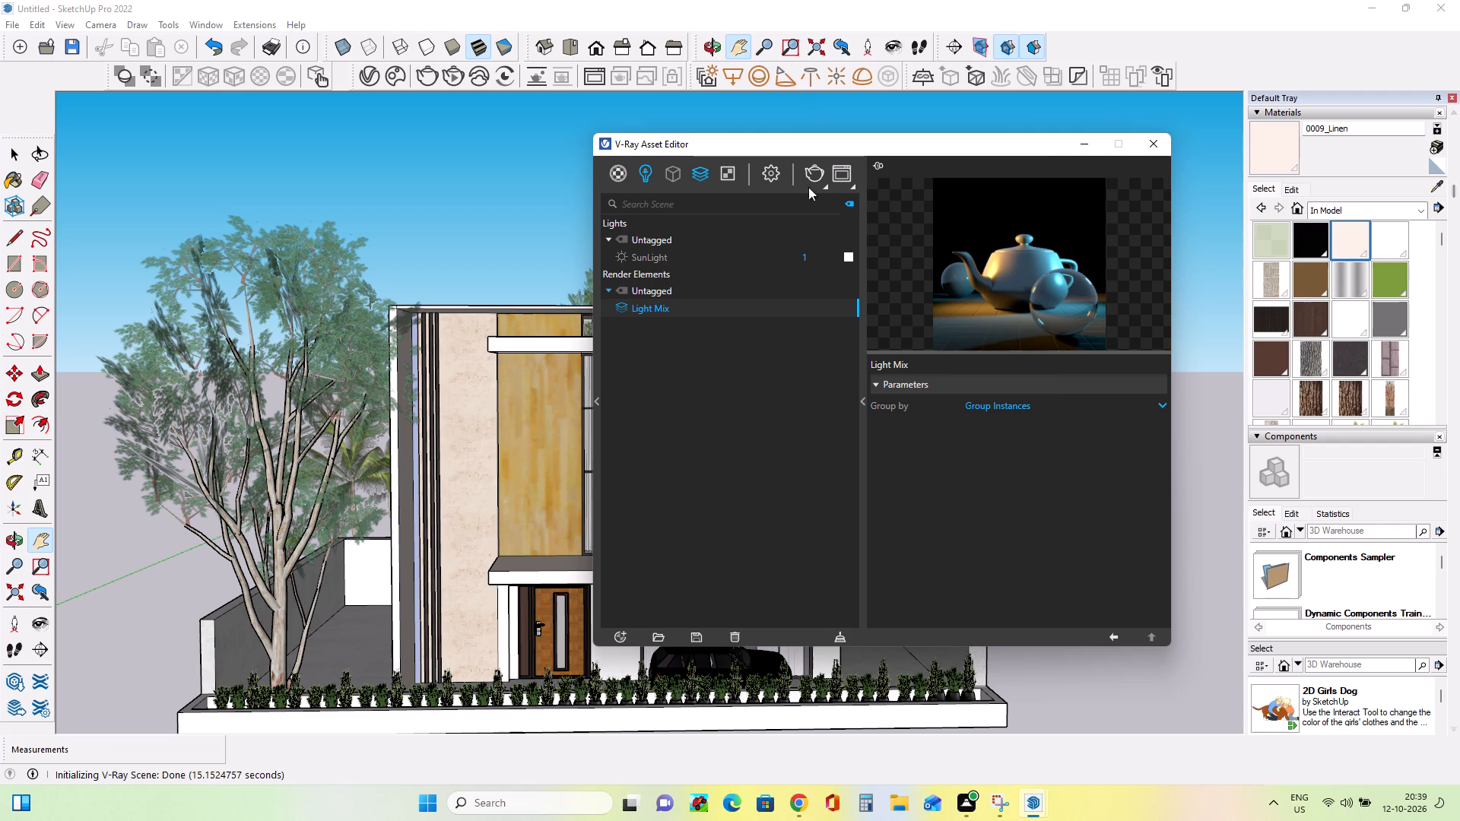
Start a V-Ray render of the house scene.
click(813, 177)
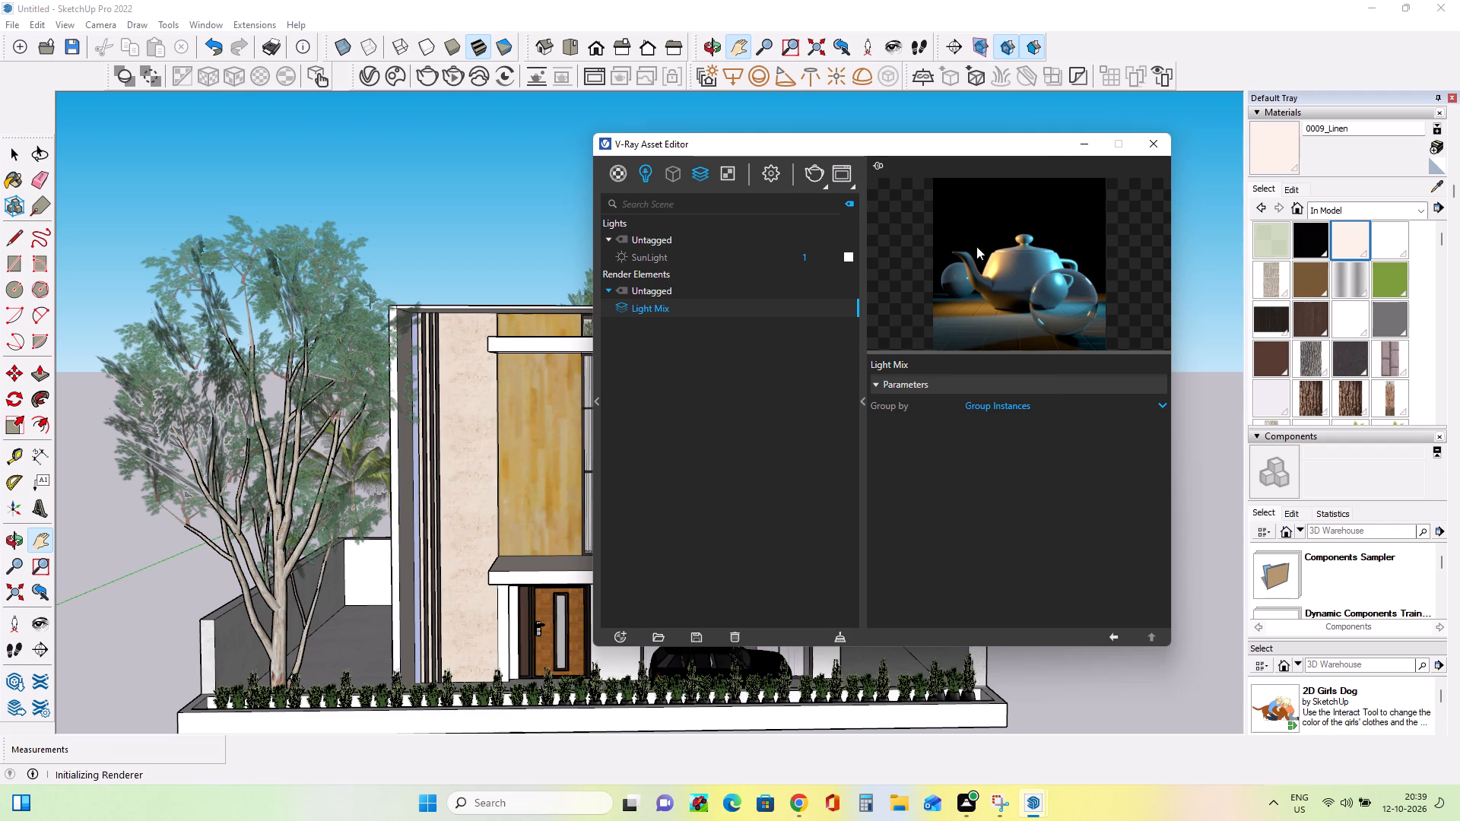
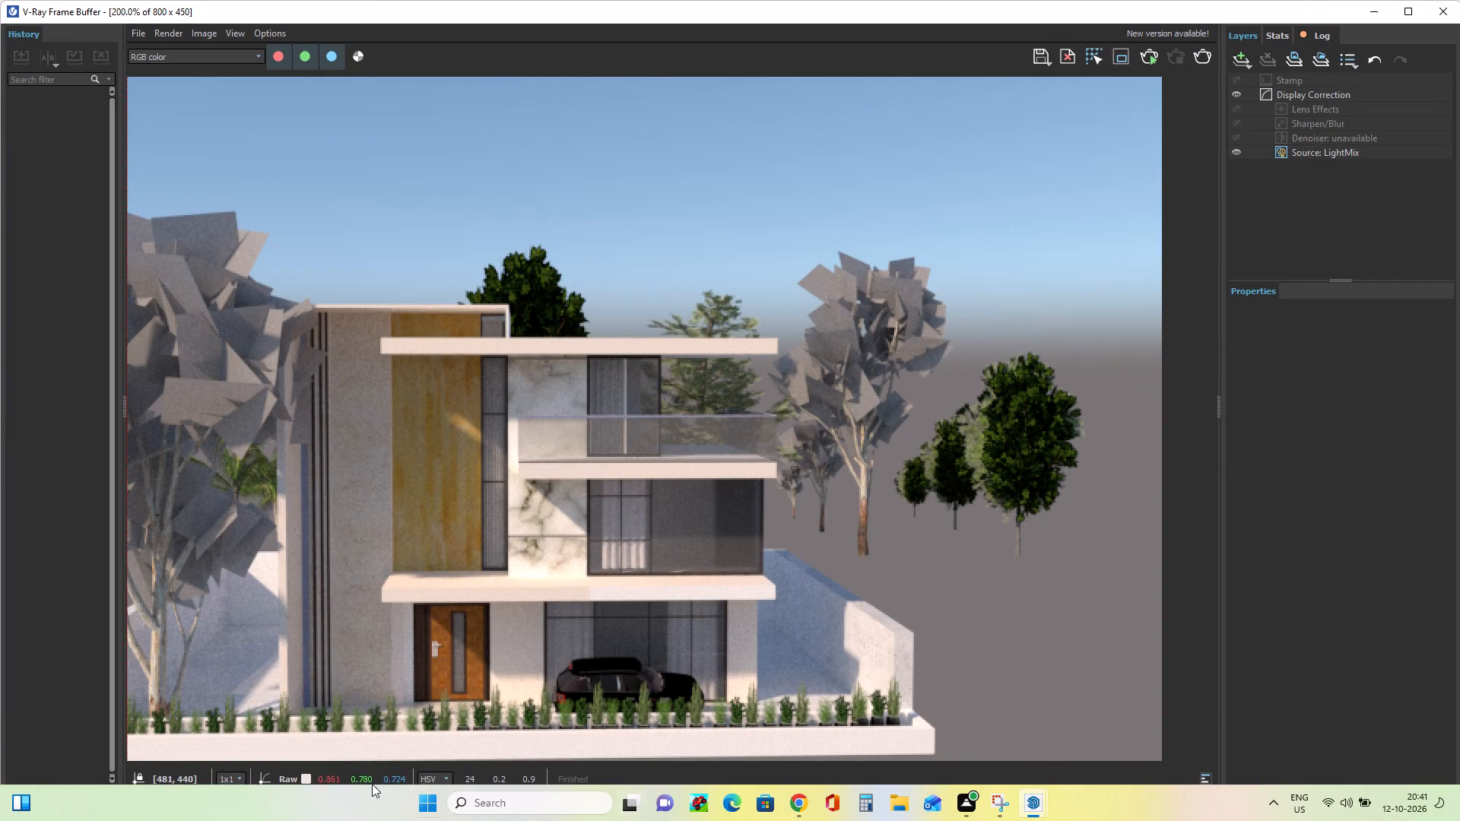
Examine the finished render up close, checking the trees and the house's front facade.
scroll(920, 404, up, 1)
scroll(876, 477, down, 1)
scroll(836, 502, up, 1)
scroll(836, 502, right, 1)
scroll(806, 518, up, 1)
scroll(806, 518, right, 1)
scroll(746, 546, up, 1)
scroll(746, 546, right, 1)
scroll(706, 556, up, 1)
scroll(706, 556, right, 1)
scroll(679, 556, up, 1)
scroll(679, 556, right, 1)
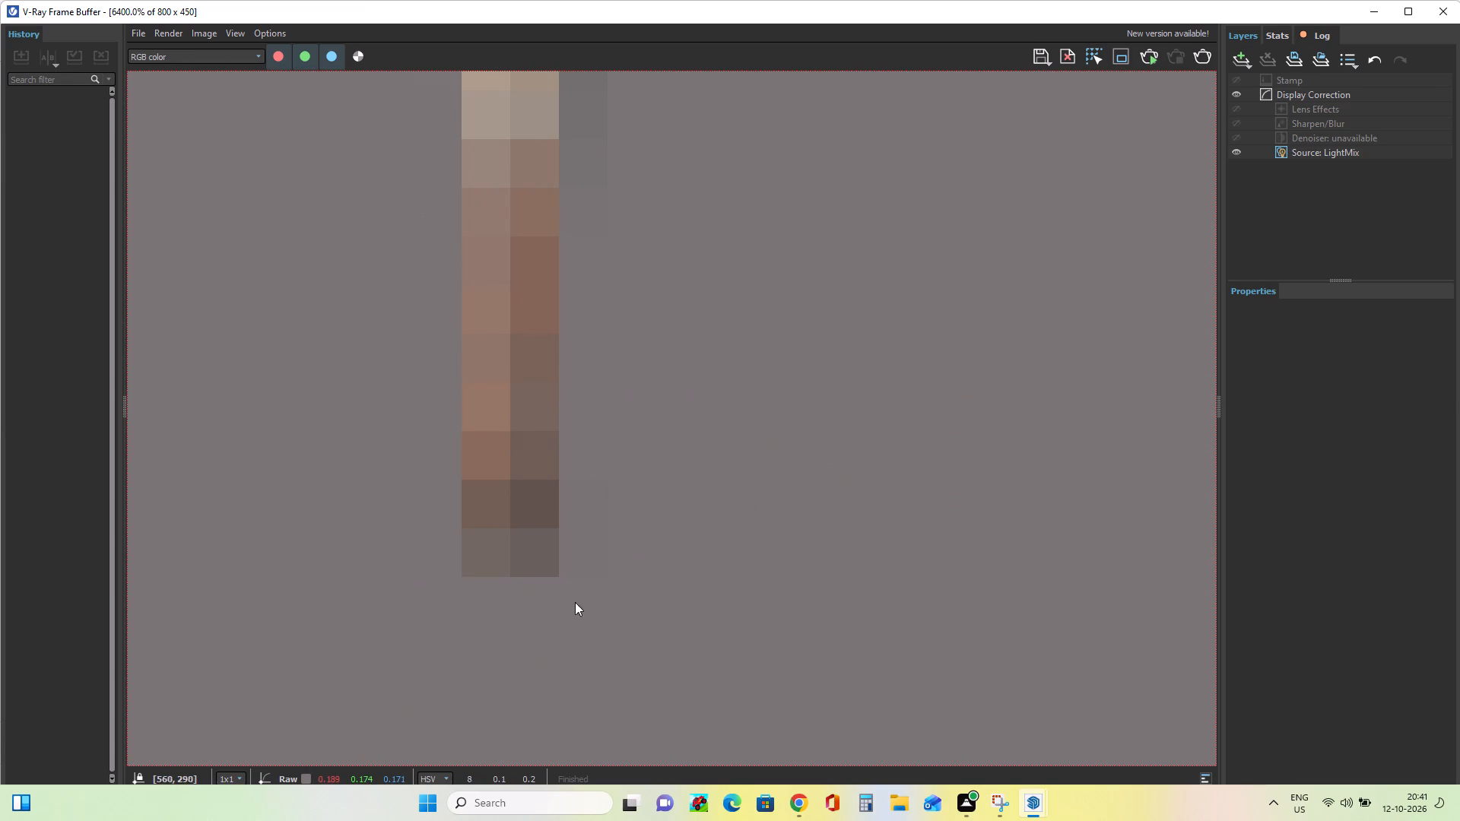
ctrl+scroll(662, 522, down, 1)
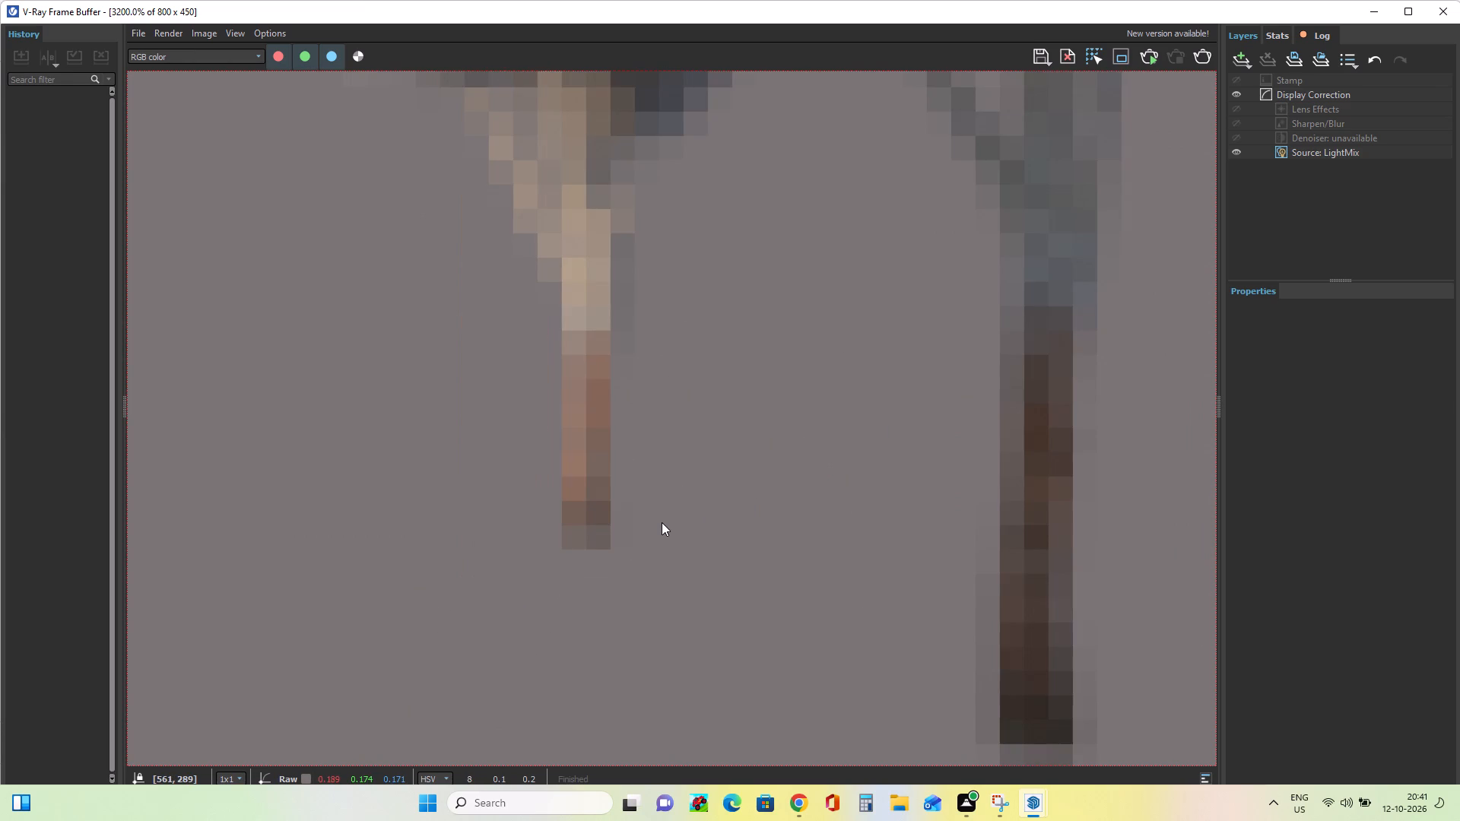
scroll(671, 550, down, 2)
scroll(683, 737, down, 3)
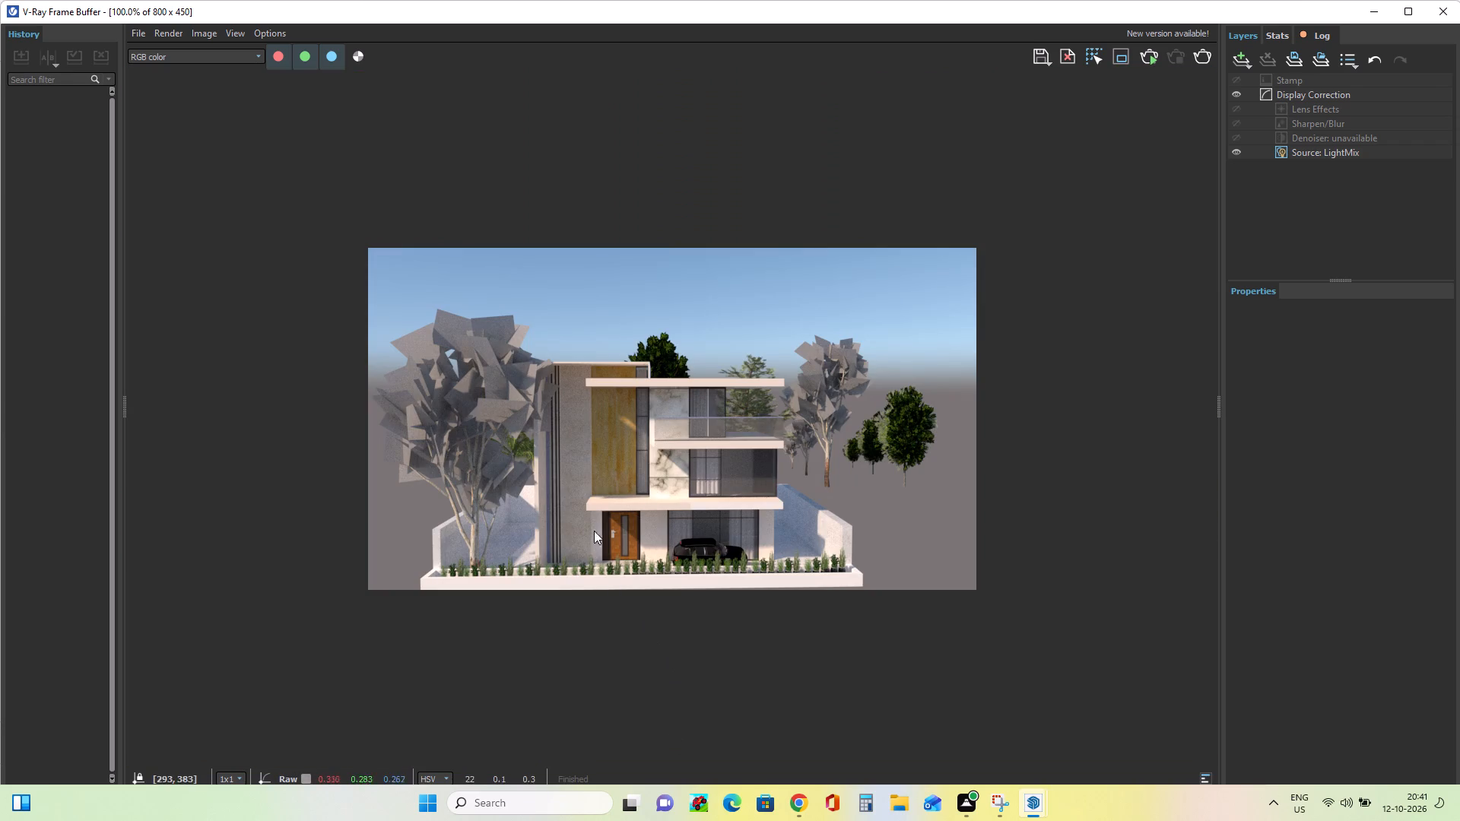
scroll(608, 453, up, 2)
scroll(608, 453, down, 1)
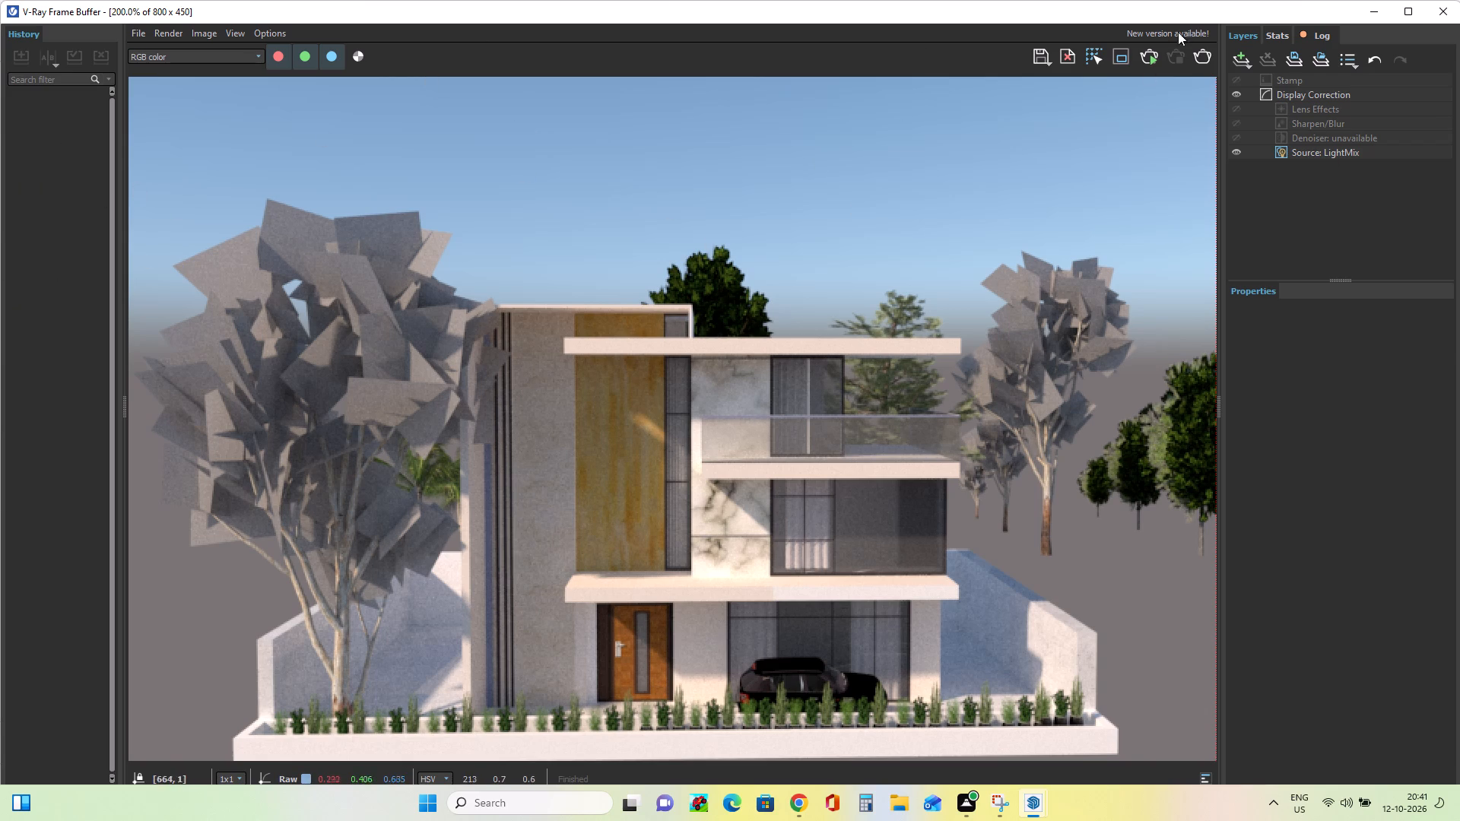
Return to the model, open the trees component for editing, and delete the large branching tree at the house's front-left side.
click(1373, 11)
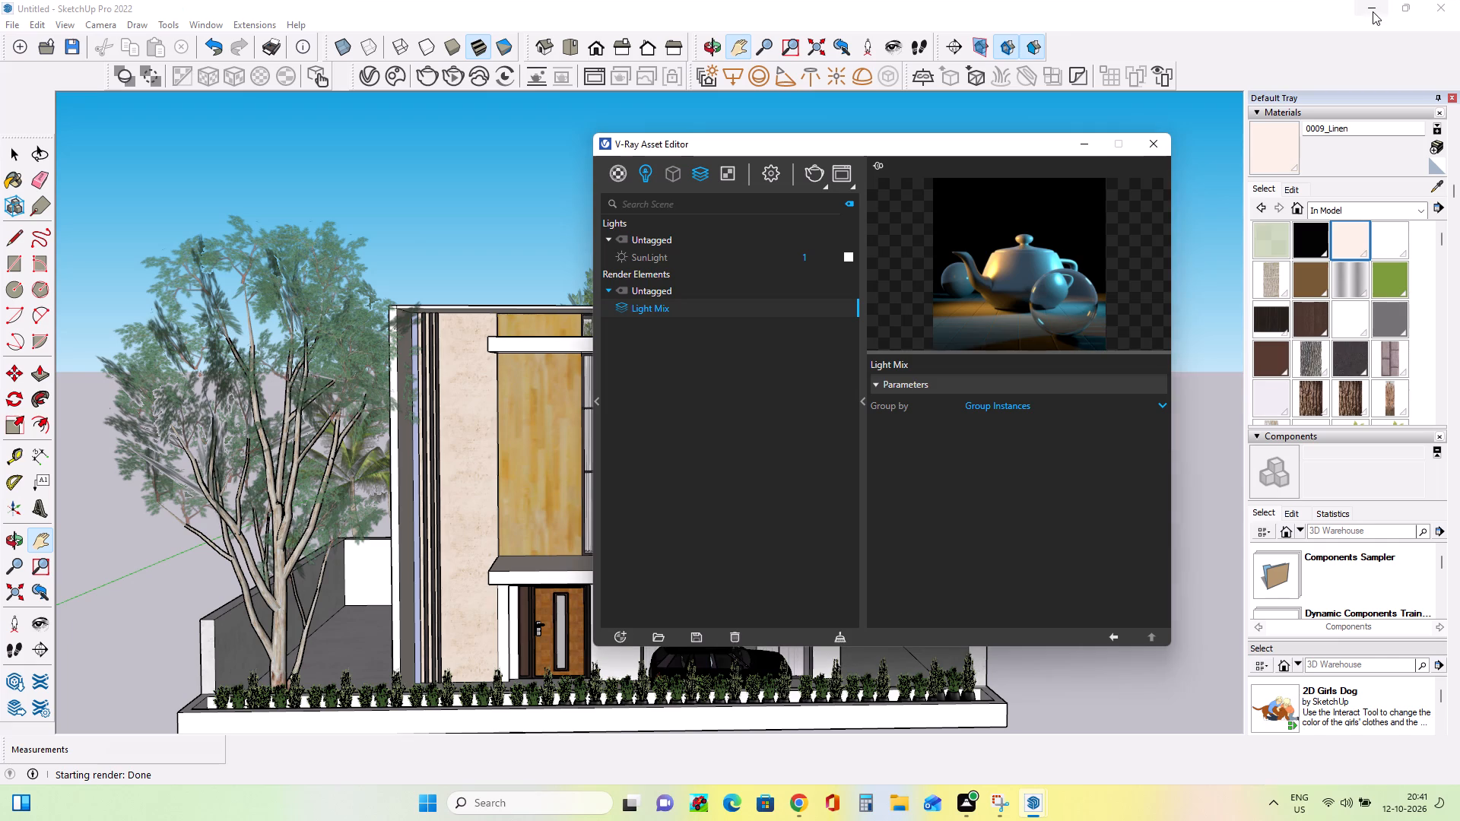
click(1084, 143)
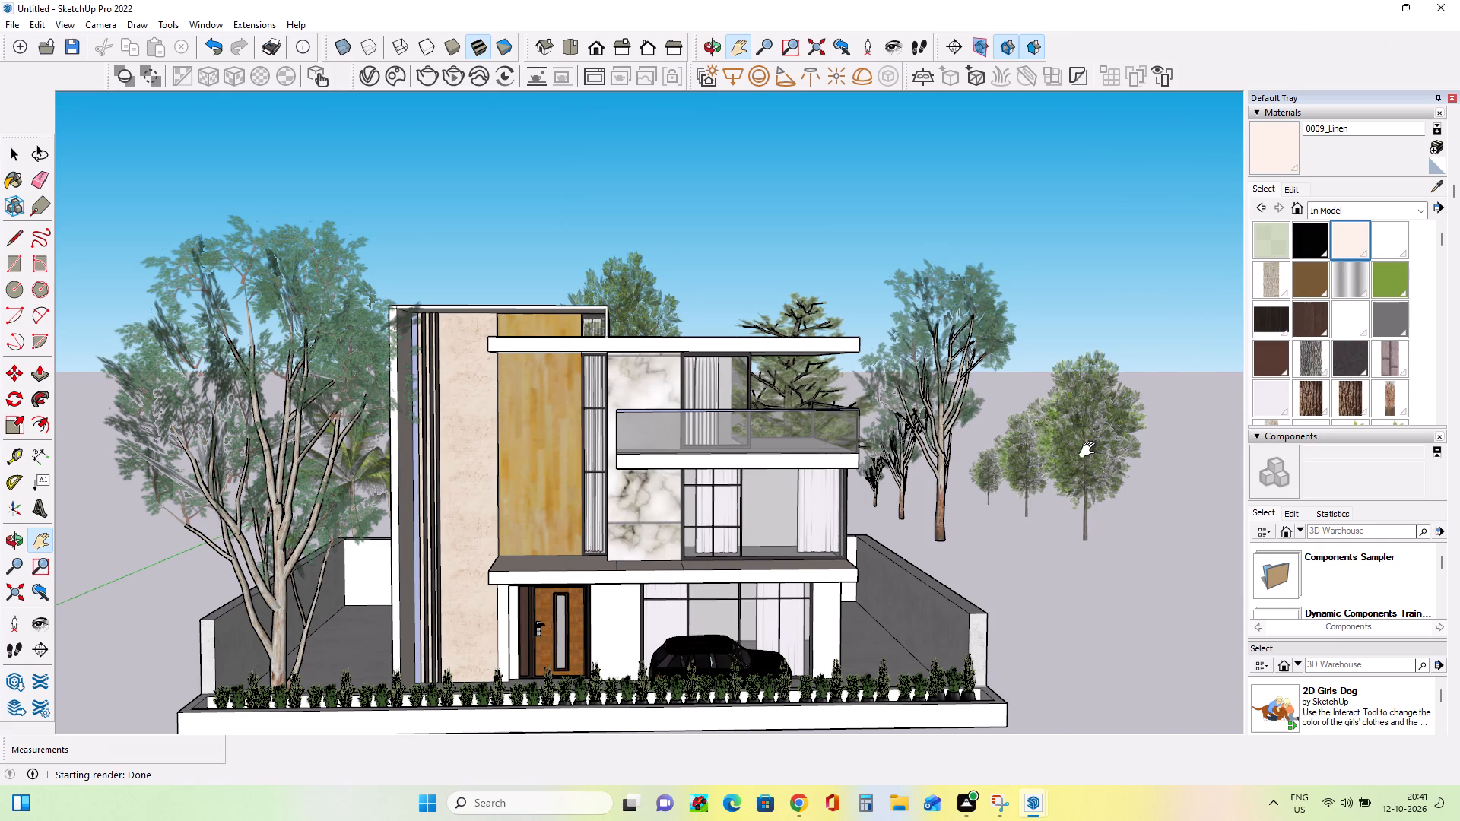
click(20, 156)
click(327, 397)
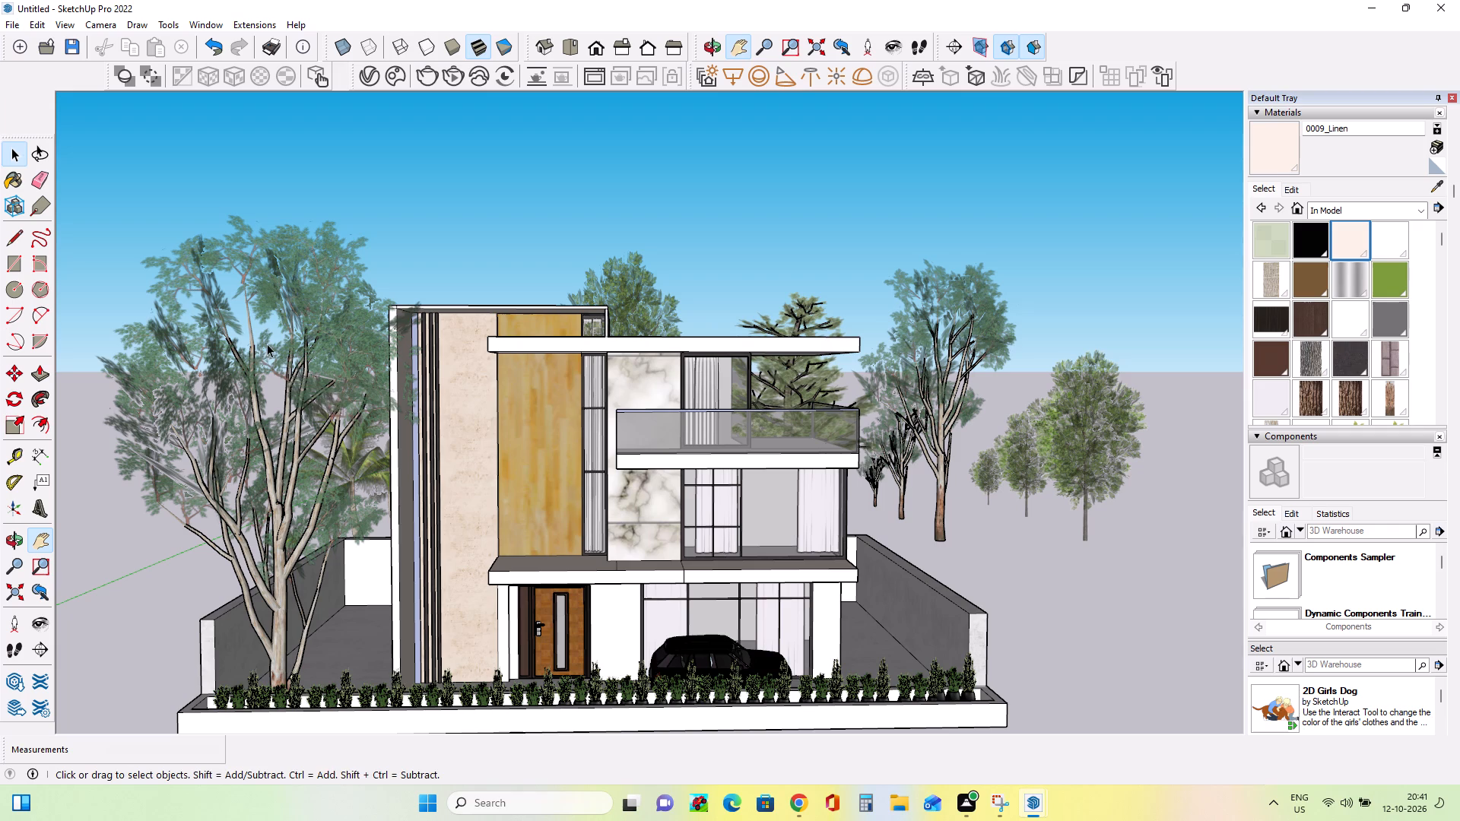
click(267, 344)
click(326, 187)
click(288, 323)
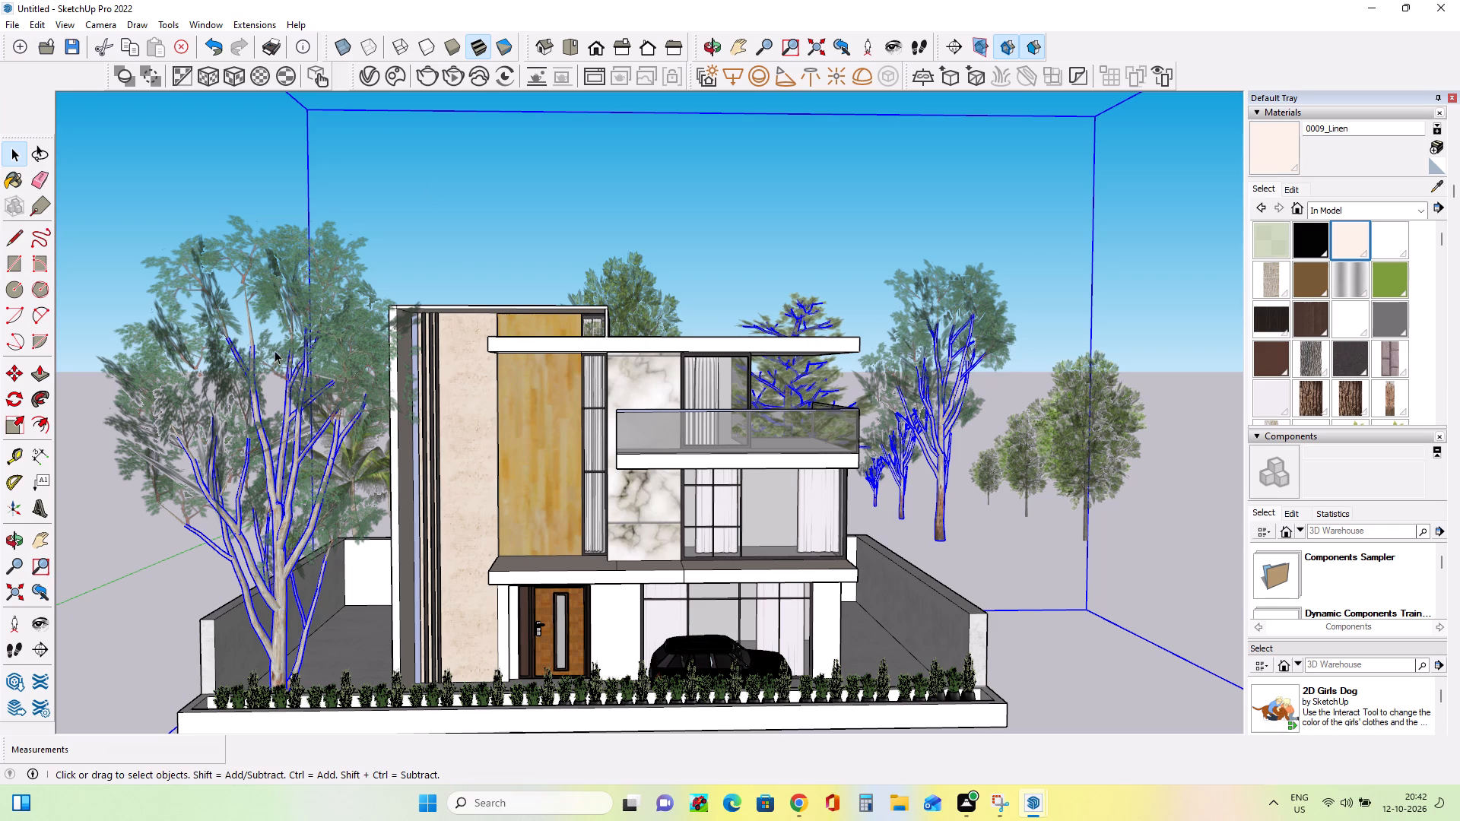
right_click(308, 317)
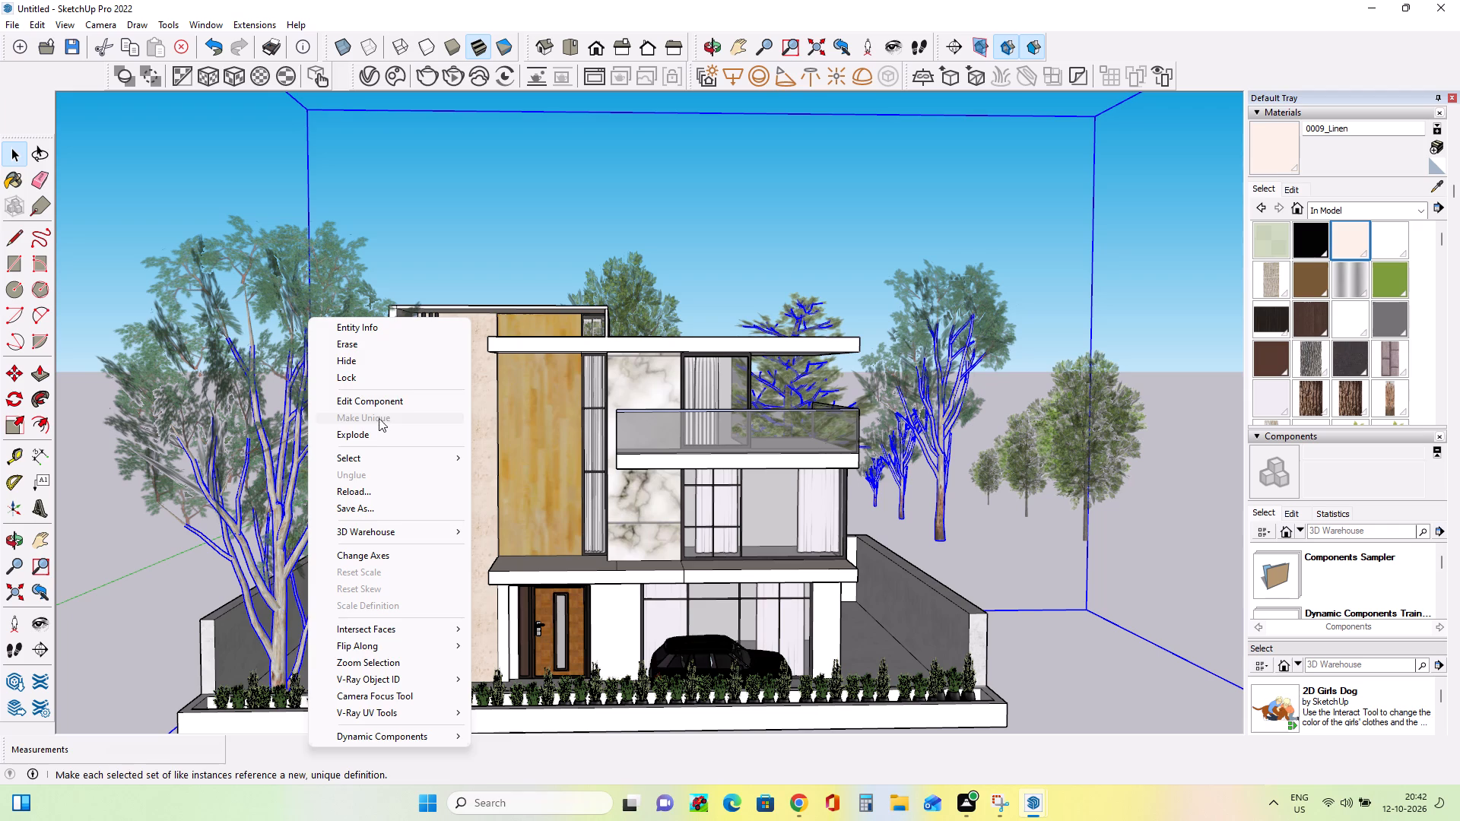
click(380, 407)
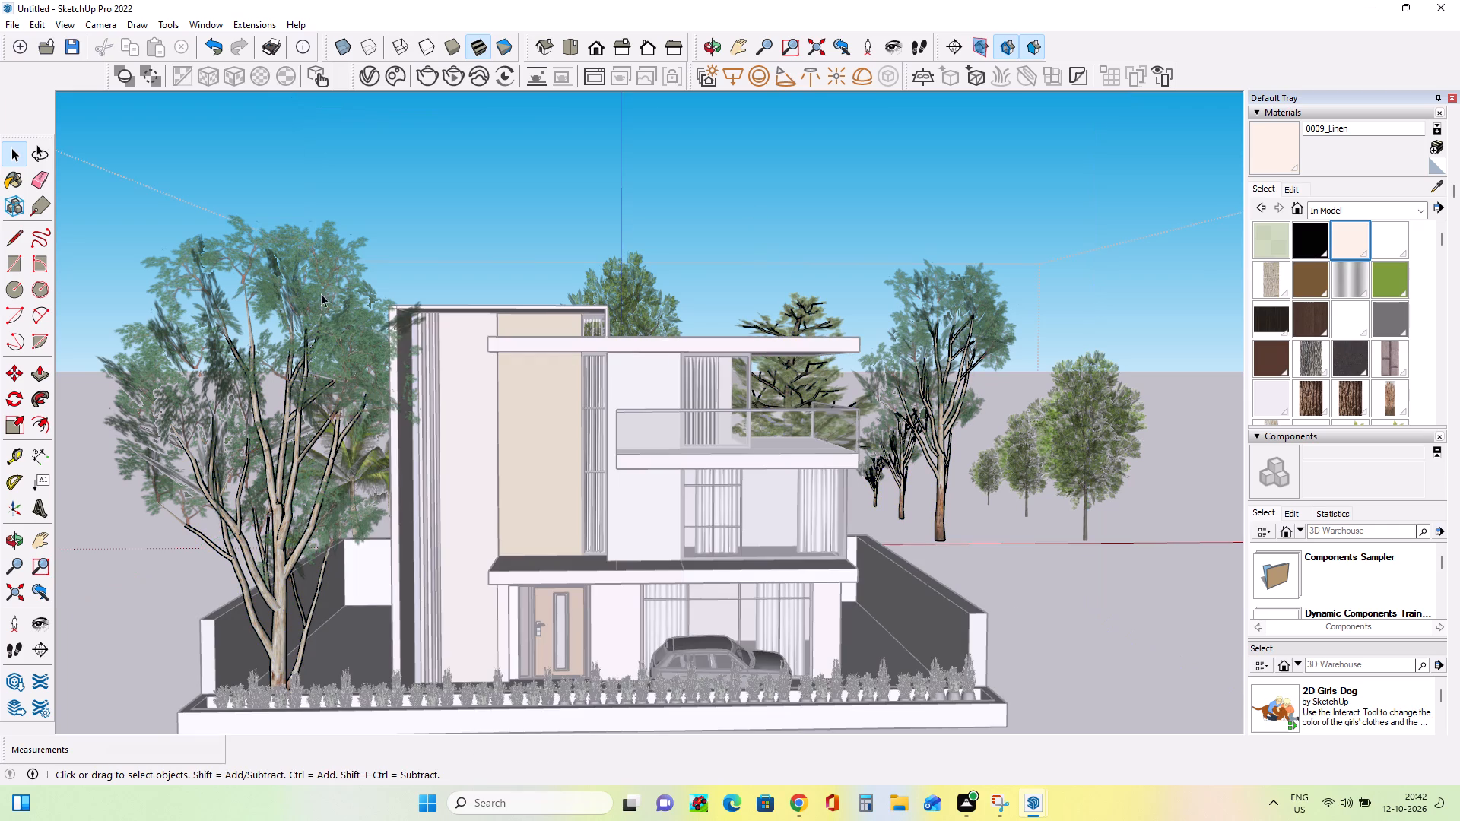
click(322, 329)
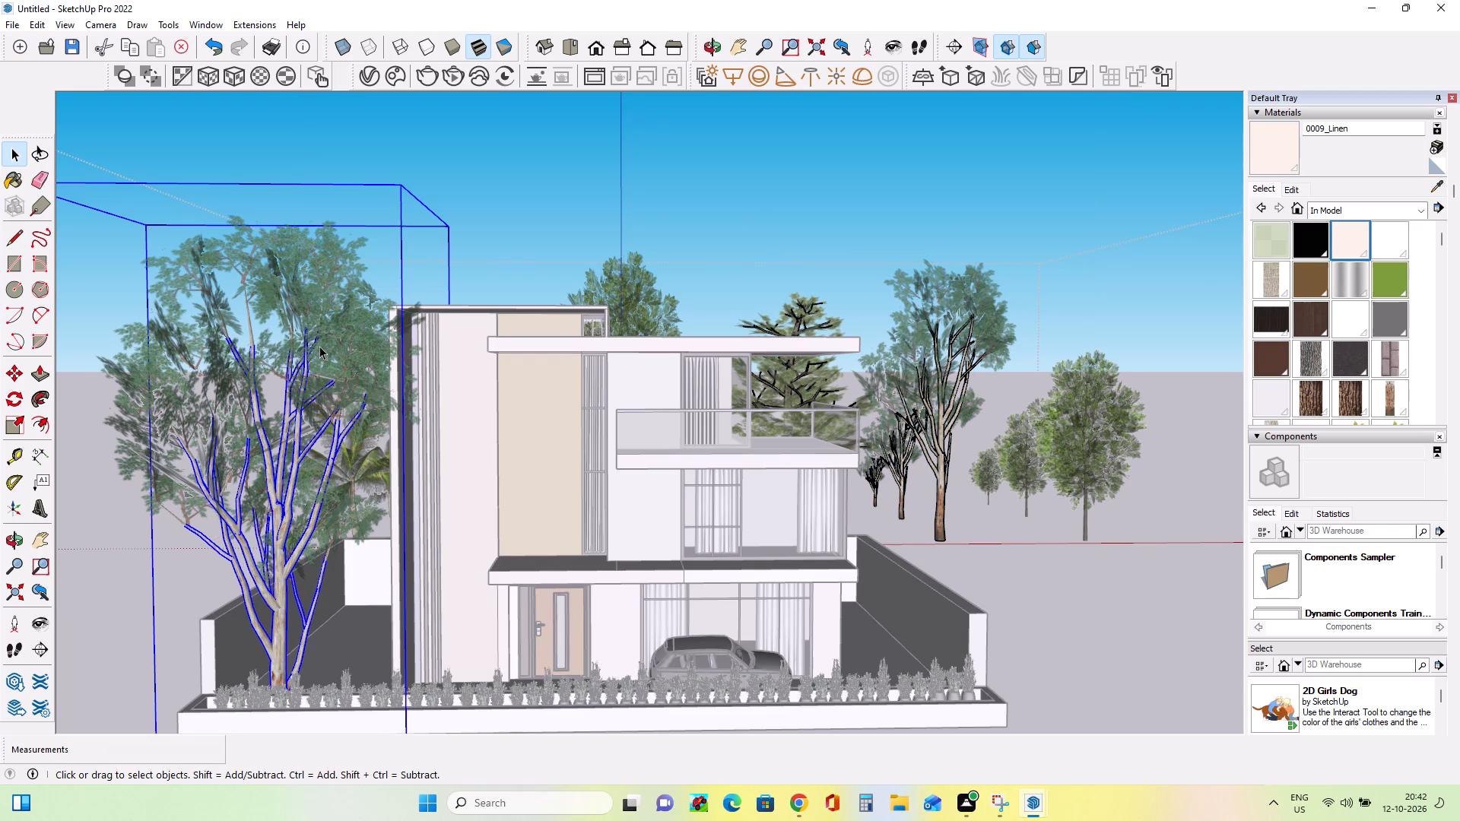
key(Delete)
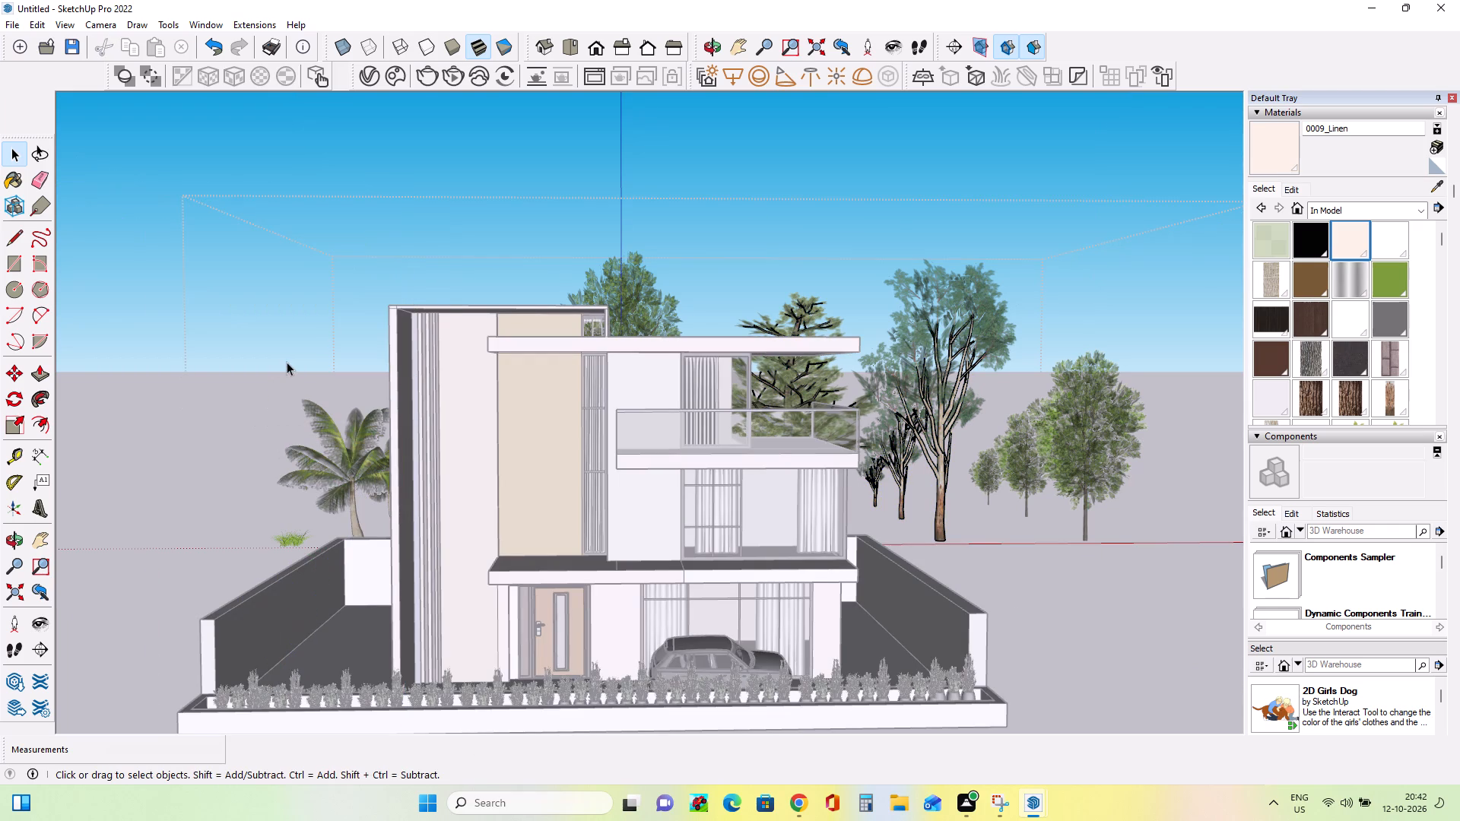
Move the large leafy tree from the right of the house about 70' to the house's left side.
click(1052, 421)
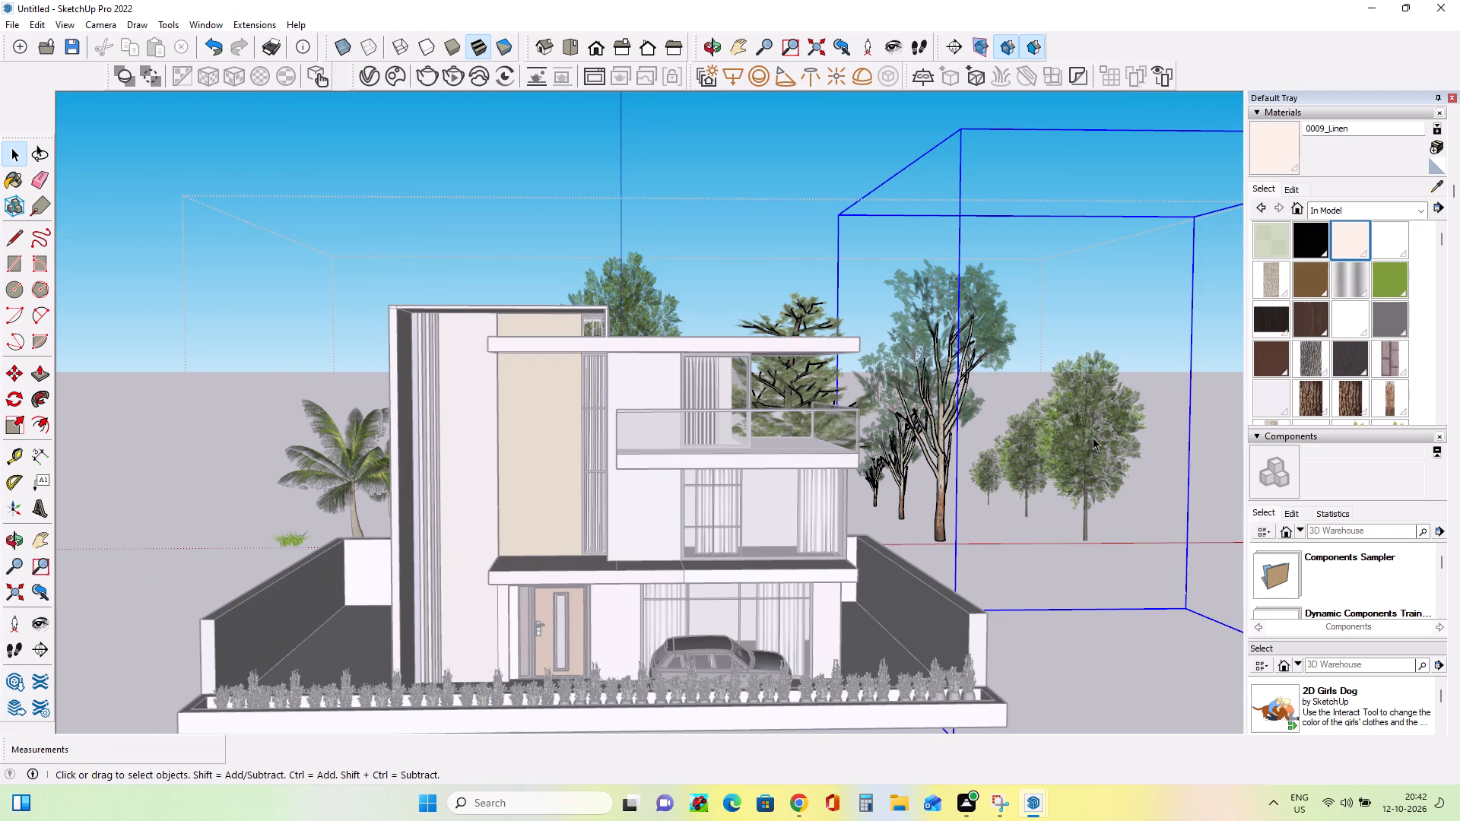
click(1093, 424)
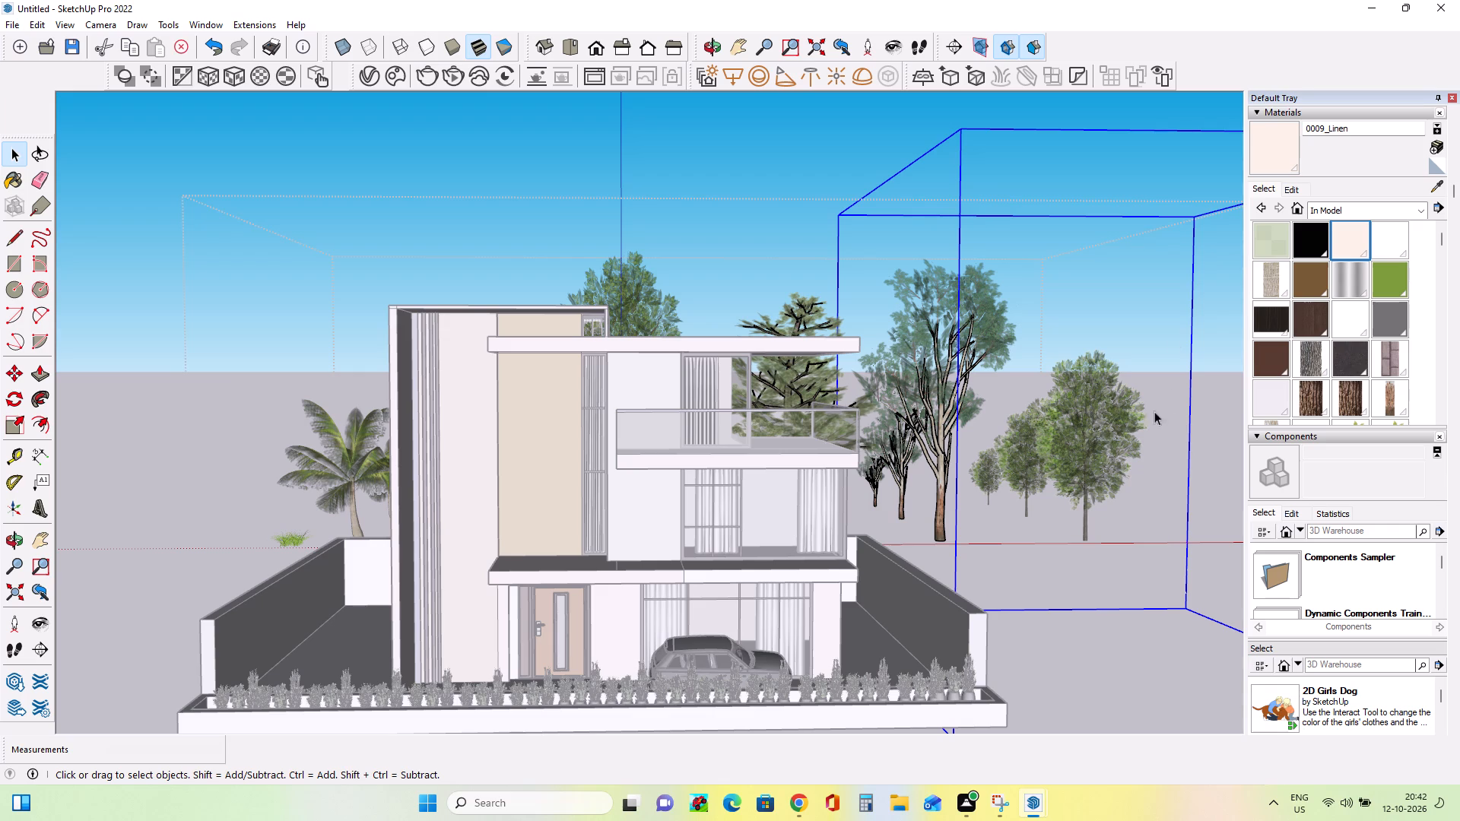
click(11, 371)
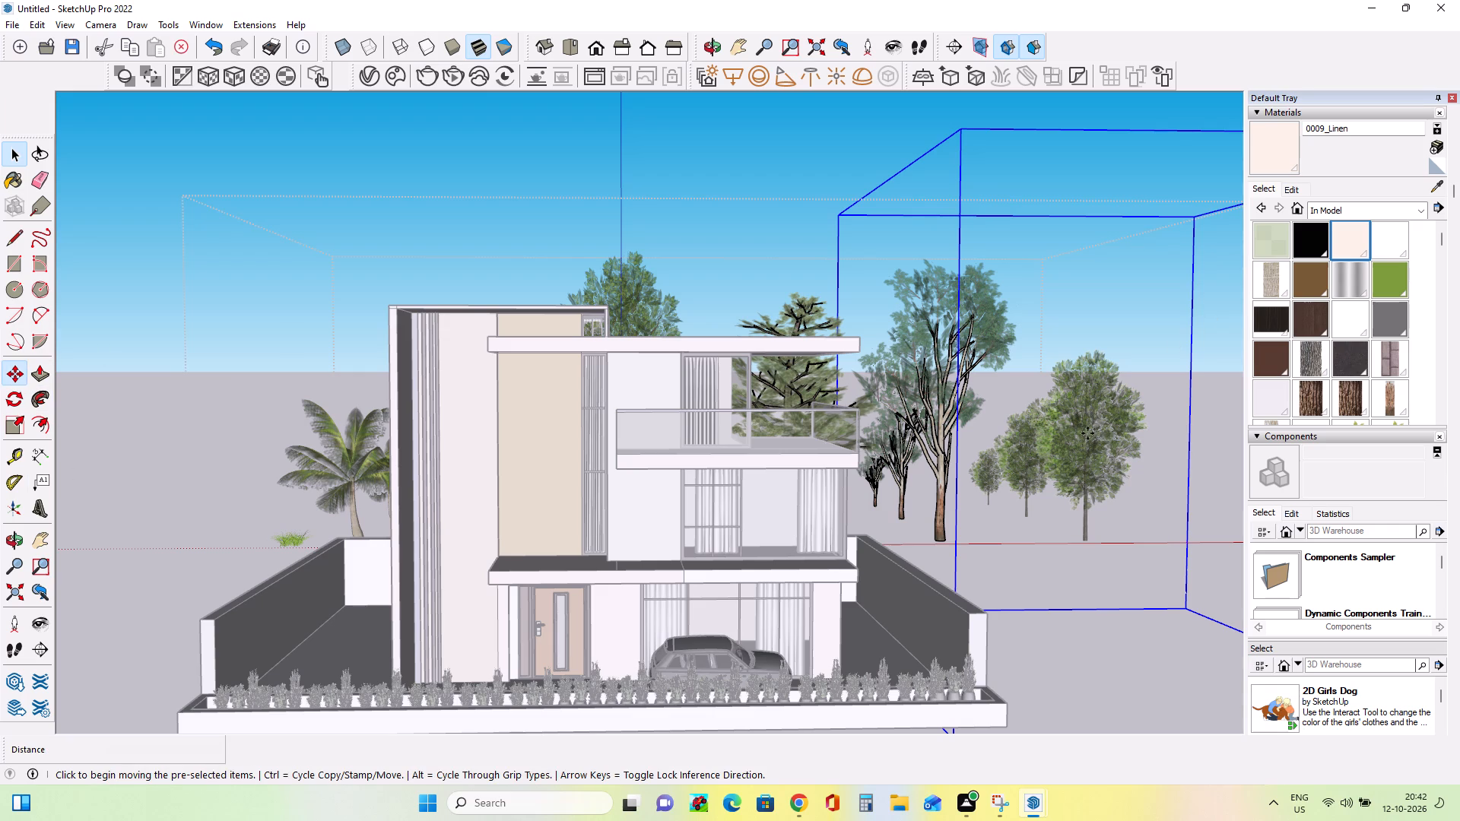
click(1092, 452)
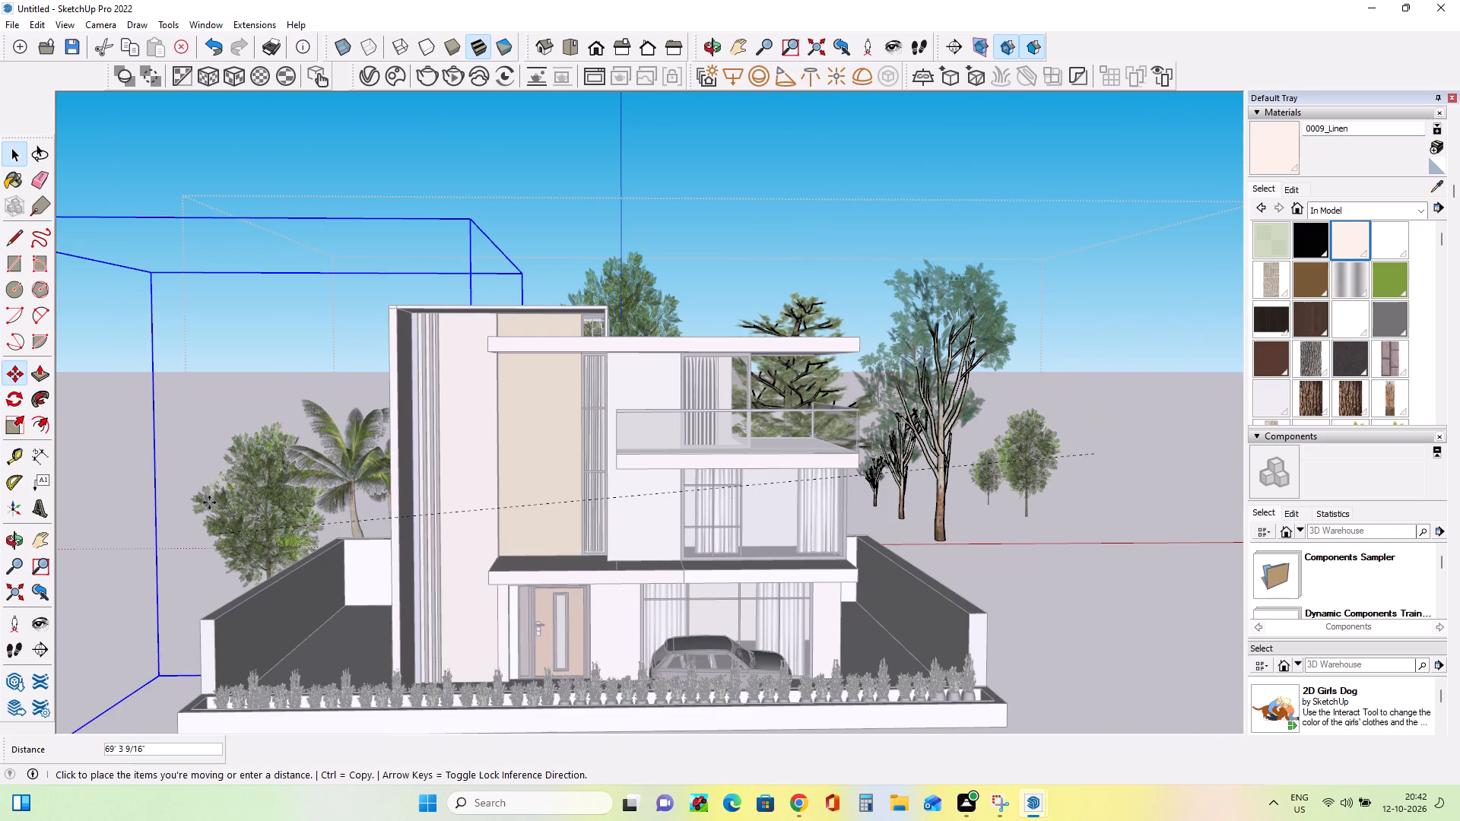
click(207, 490)
Reposition the leafy tree so its trunk stands at the left end of the front boundary planter.
scroll(493, 477, down, 2)
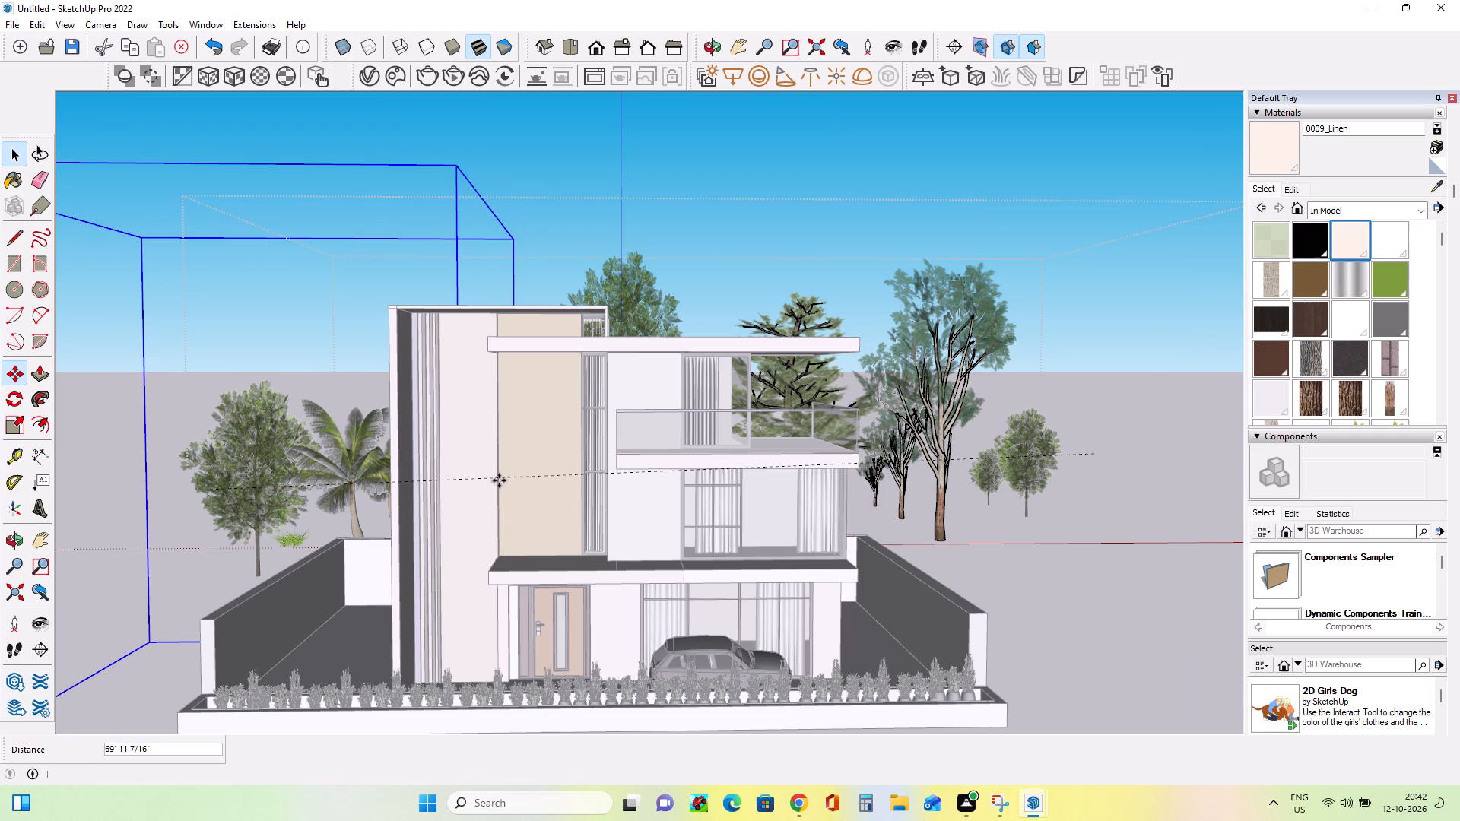
scroll(499, 480, down, 6)
middle_drag(544, 515, 773, 631)
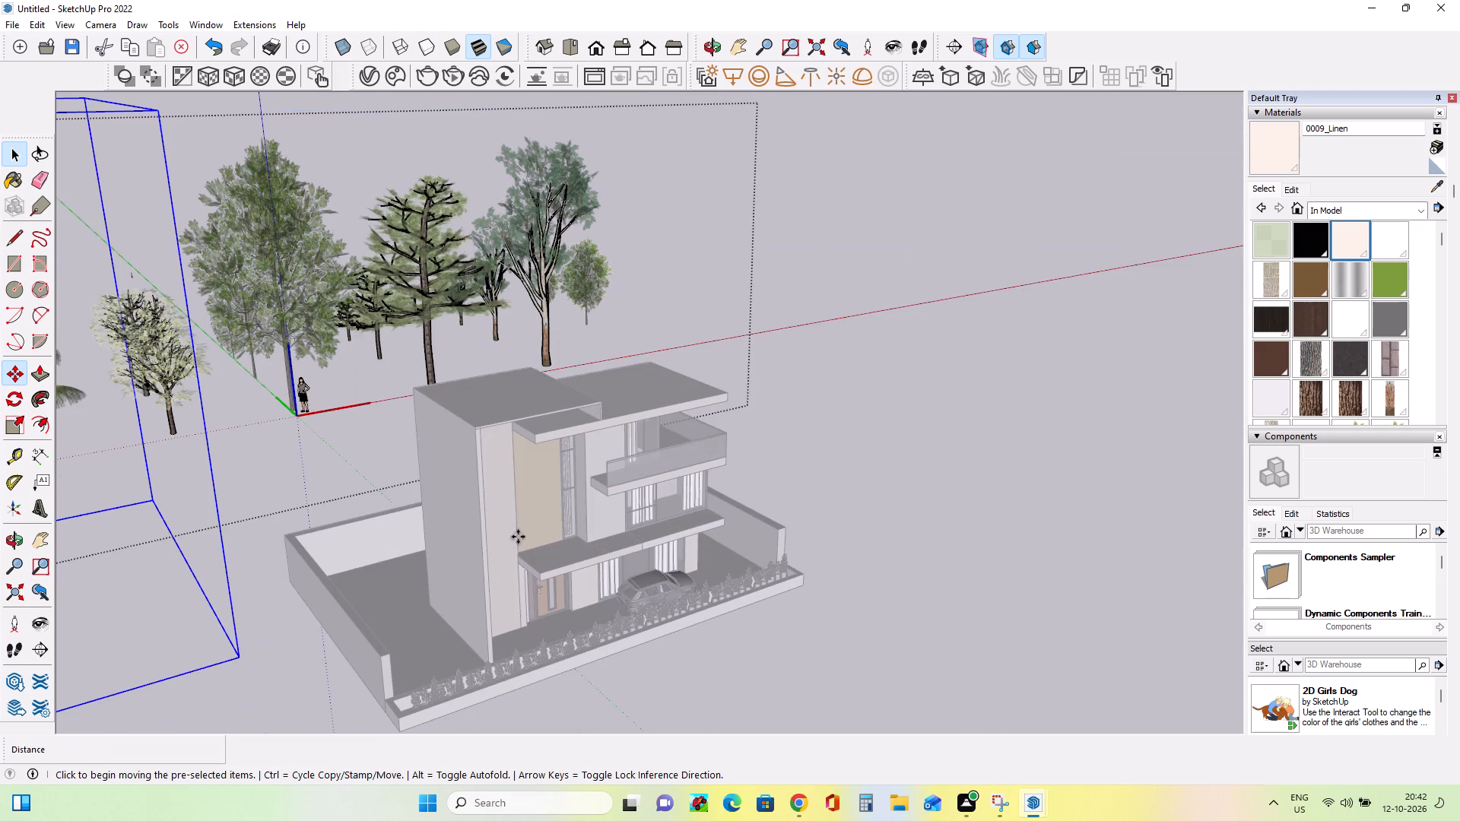
scroll(579, 495, down, 1)
middle_drag(539, 506, 395, 483)
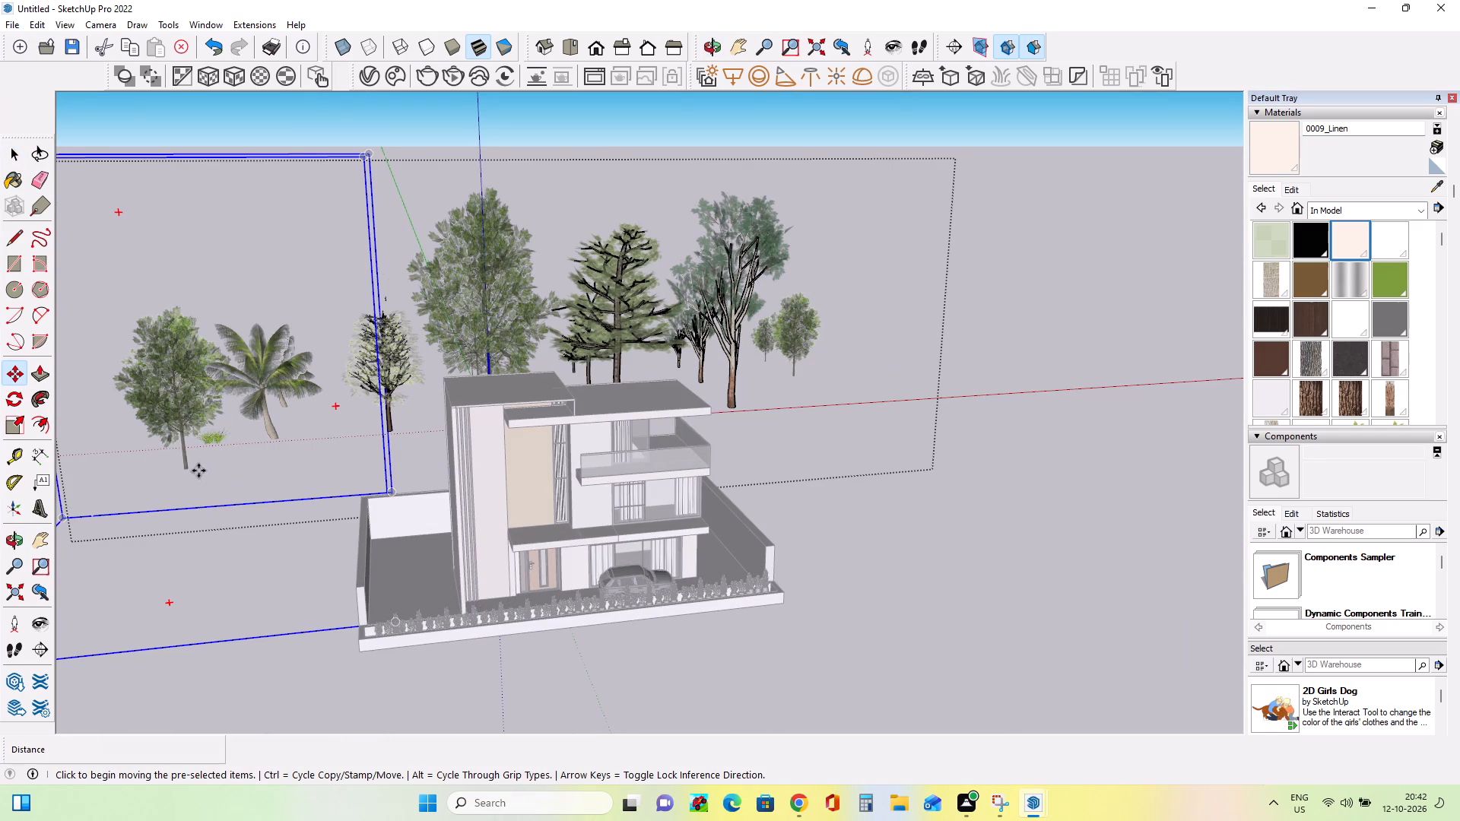
drag(187, 468, 196, 469)
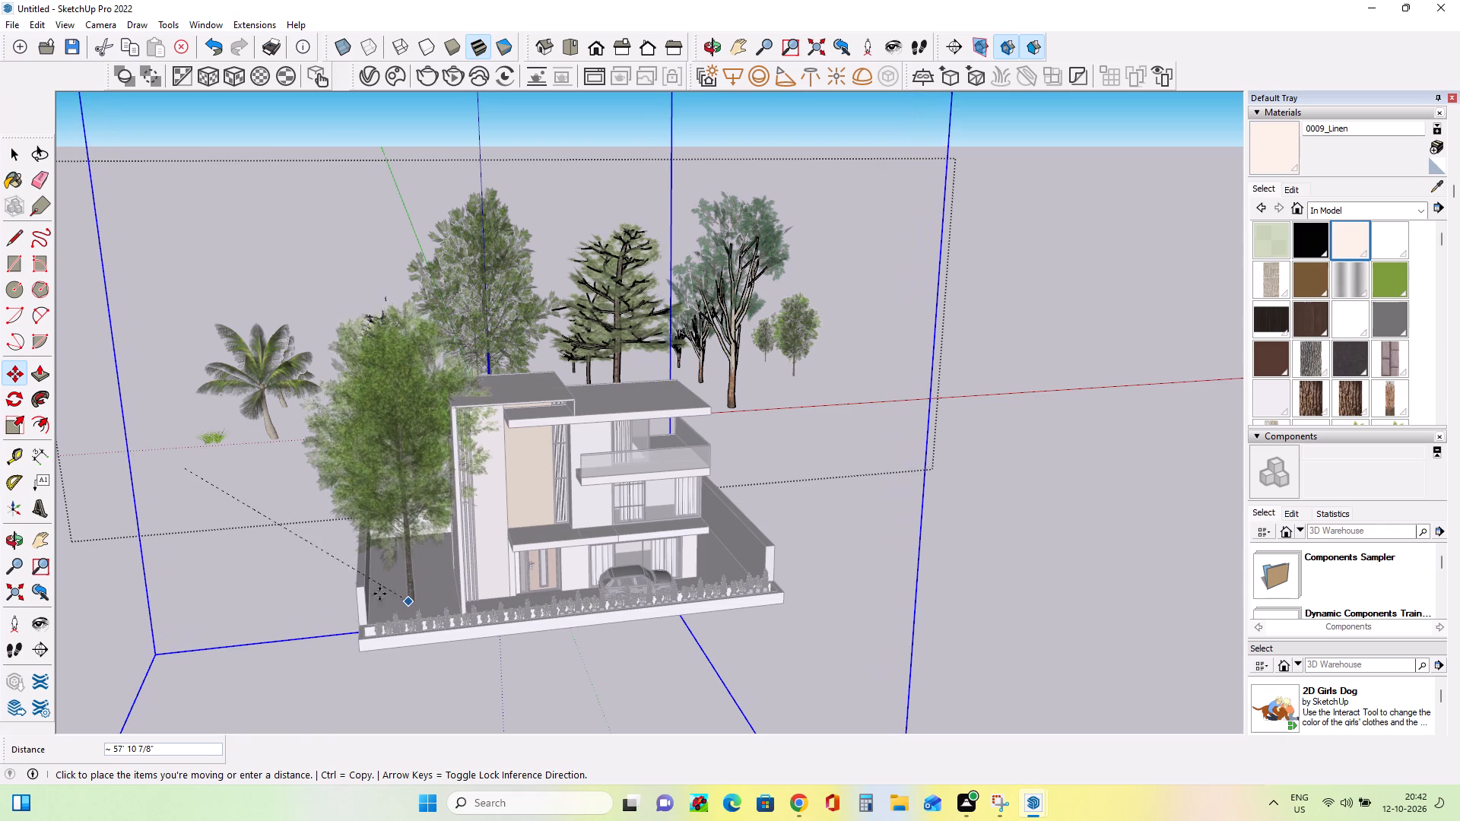
drag(340, 595, 348, 595)
middle_drag(611, 534, 485, 480)
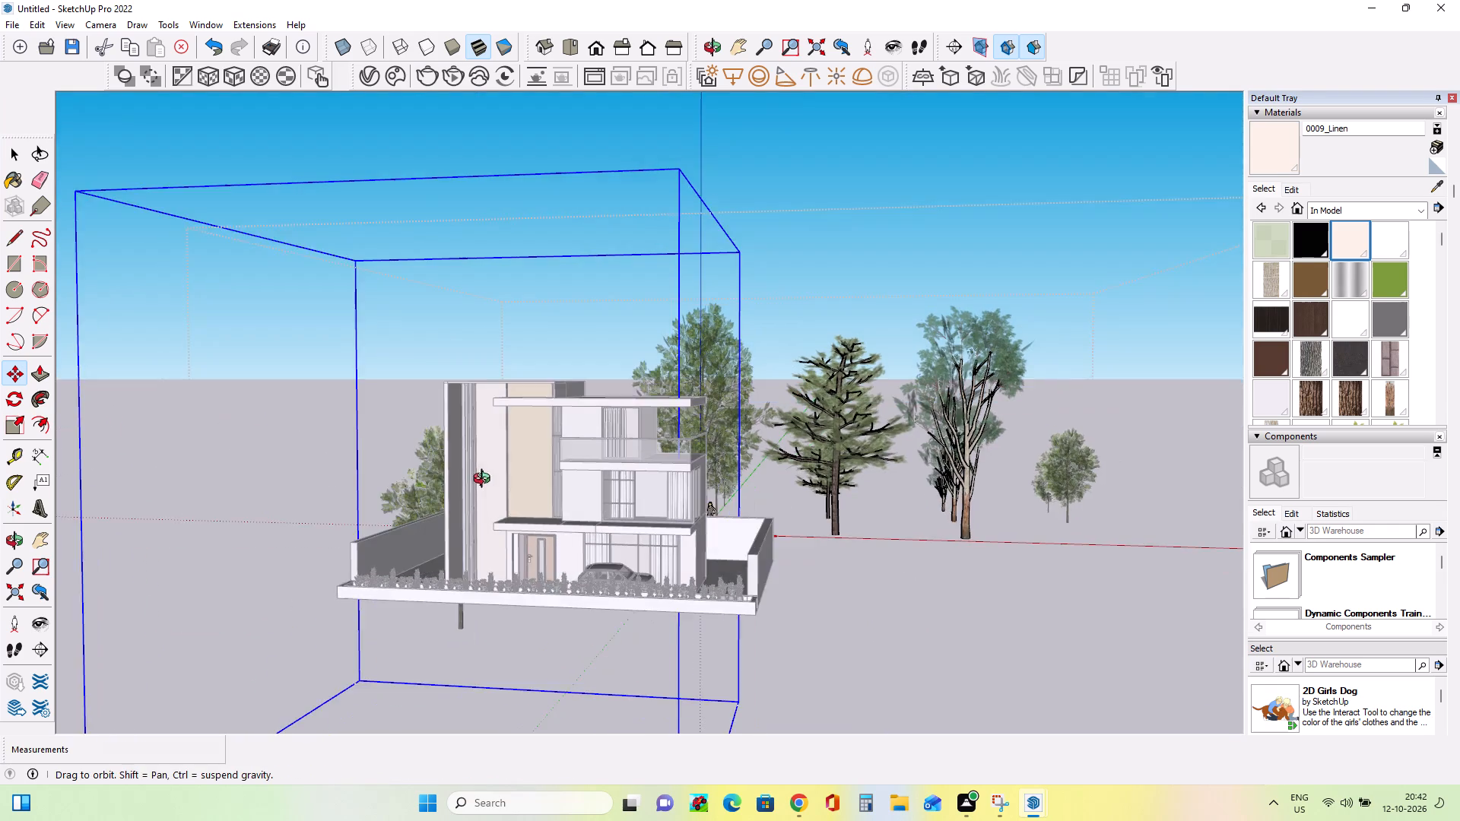
middle_drag(485, 480, 559, 541)
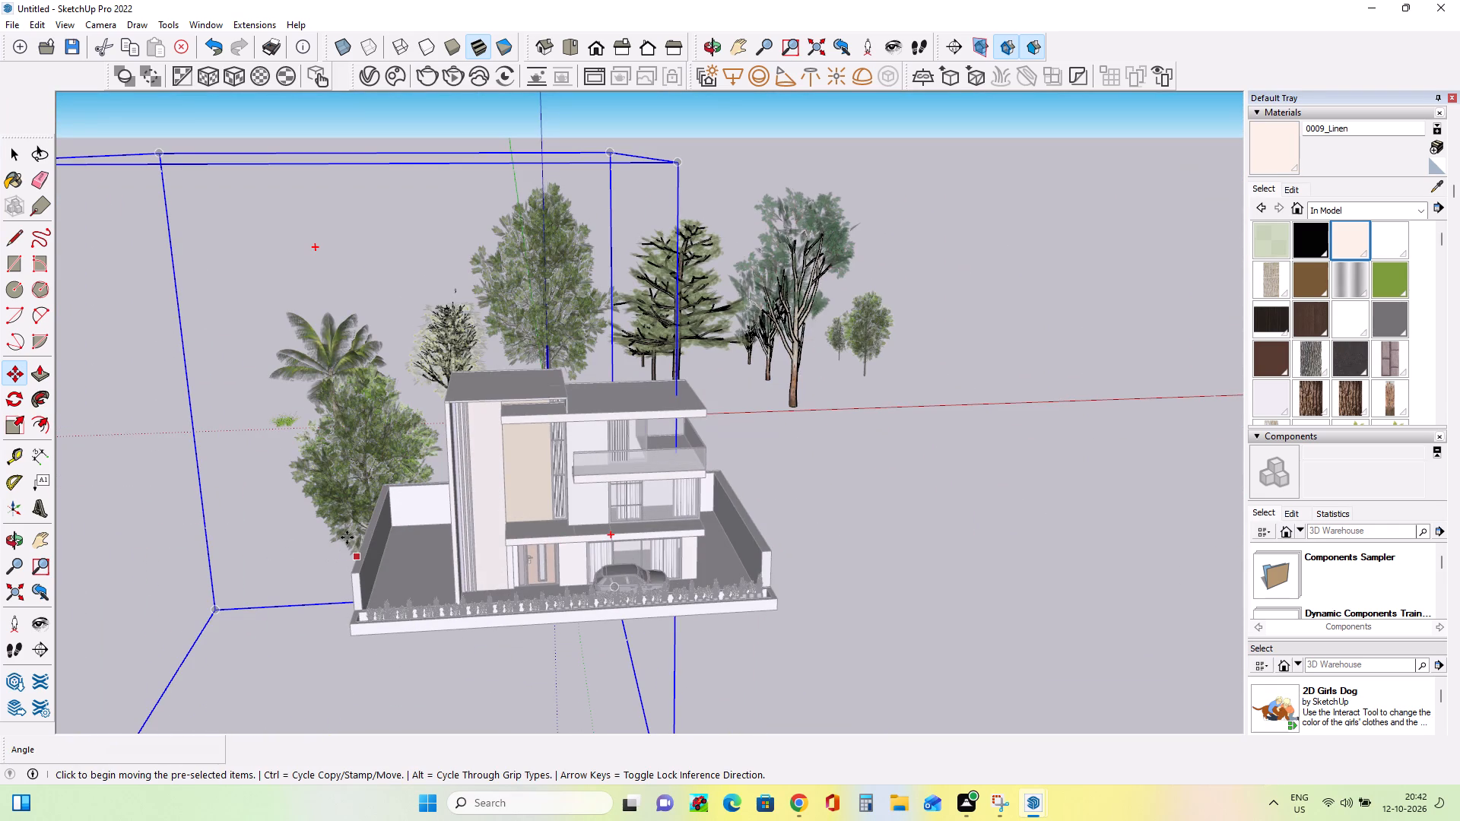
drag(347, 537, 348, 528)
click(262, 491)
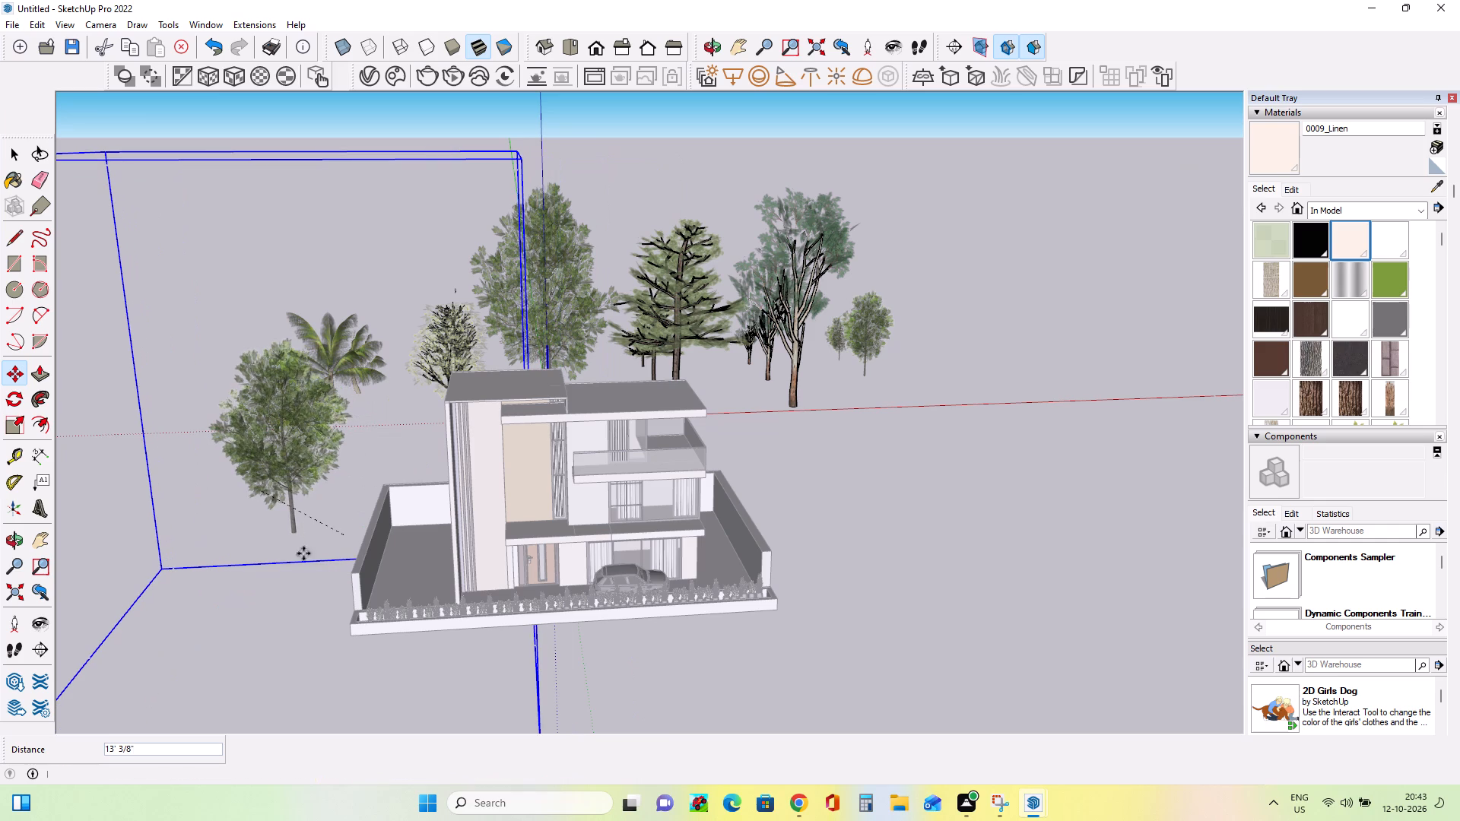
click(290, 533)
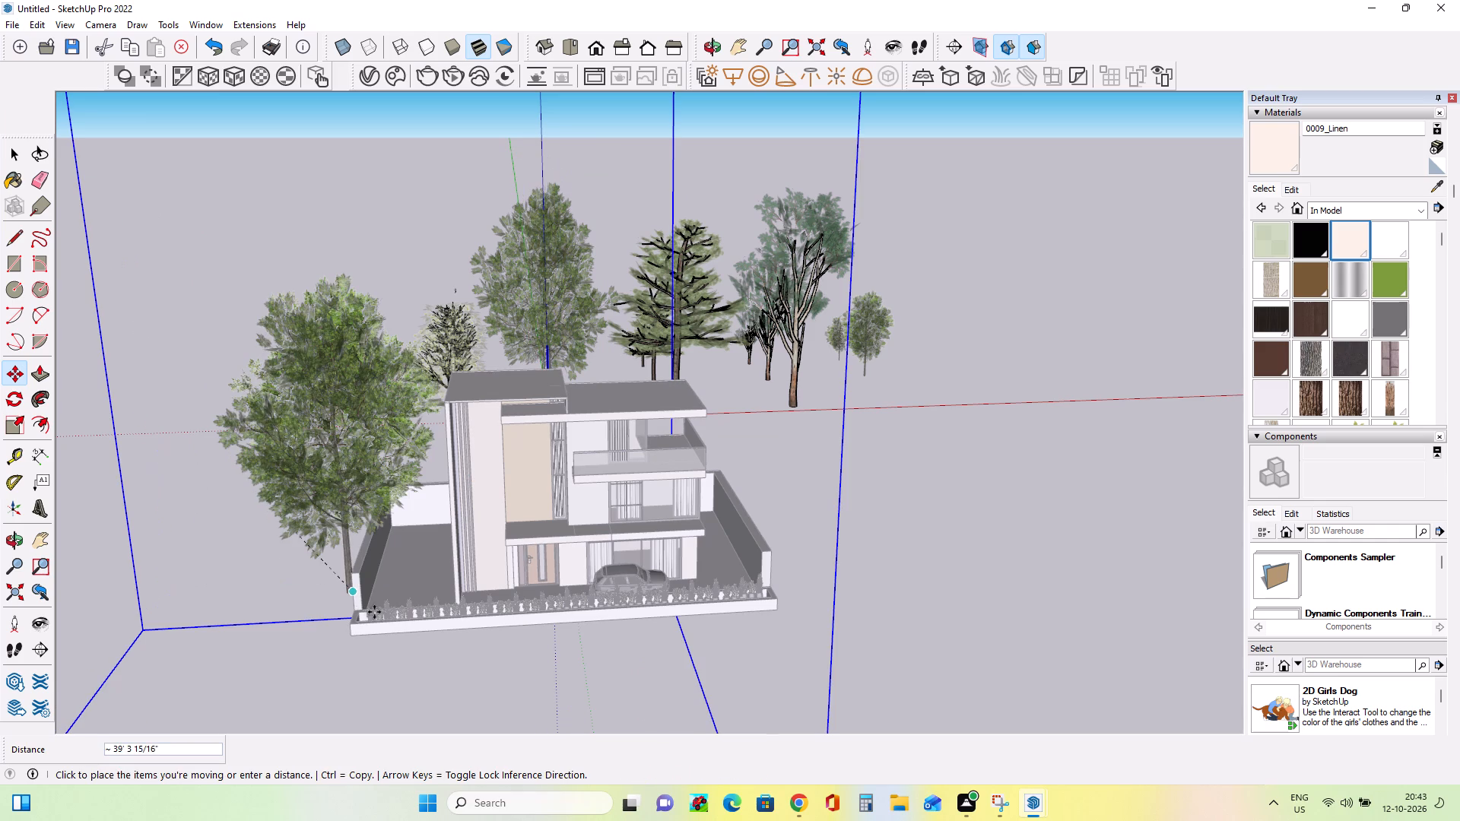
click(394, 610)
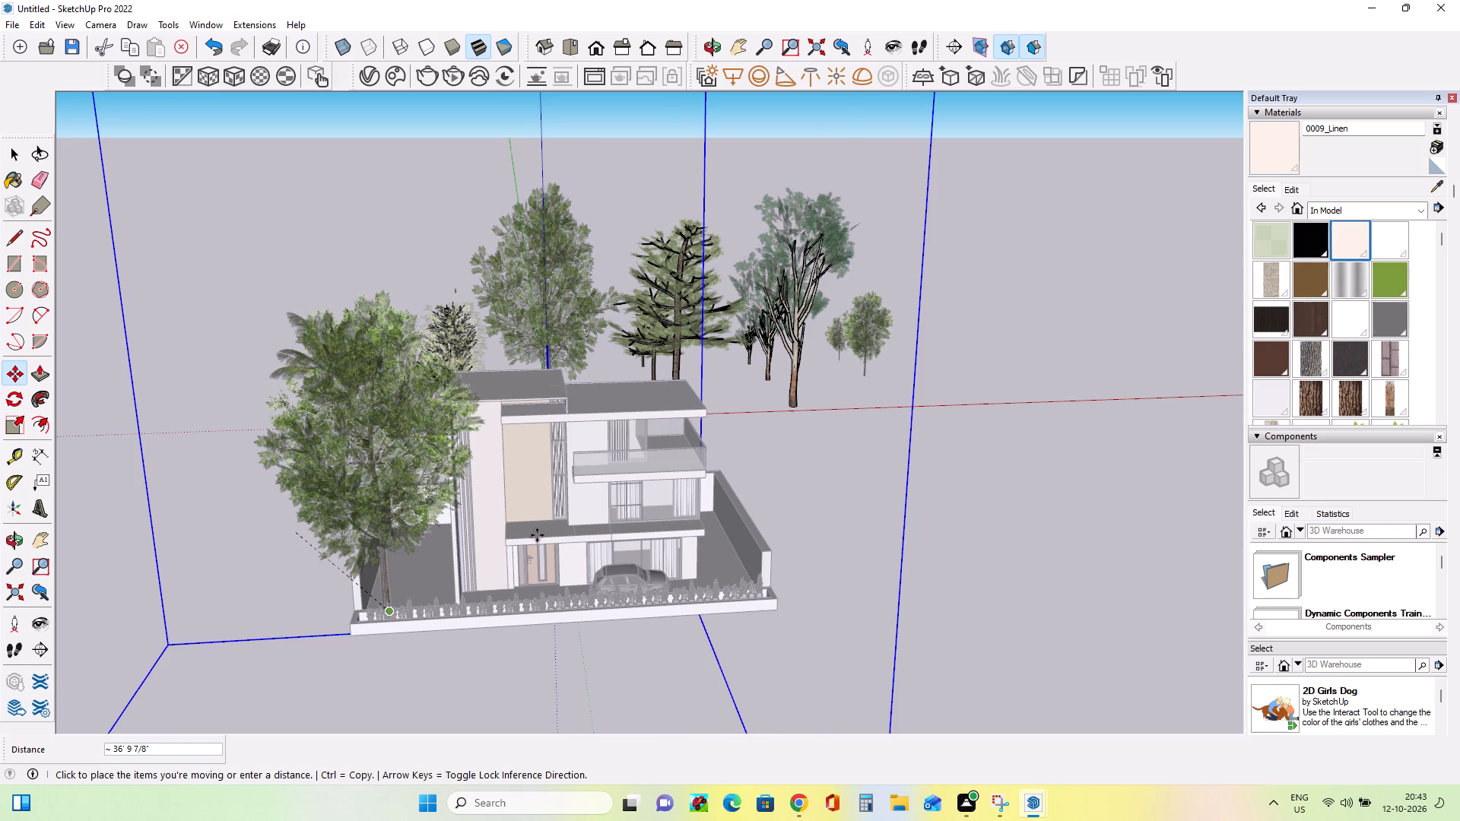
Compare with the render, delete the tall branching tree behind the house's right side, and exit the component.
middle_drag(547, 523, 512, 488)
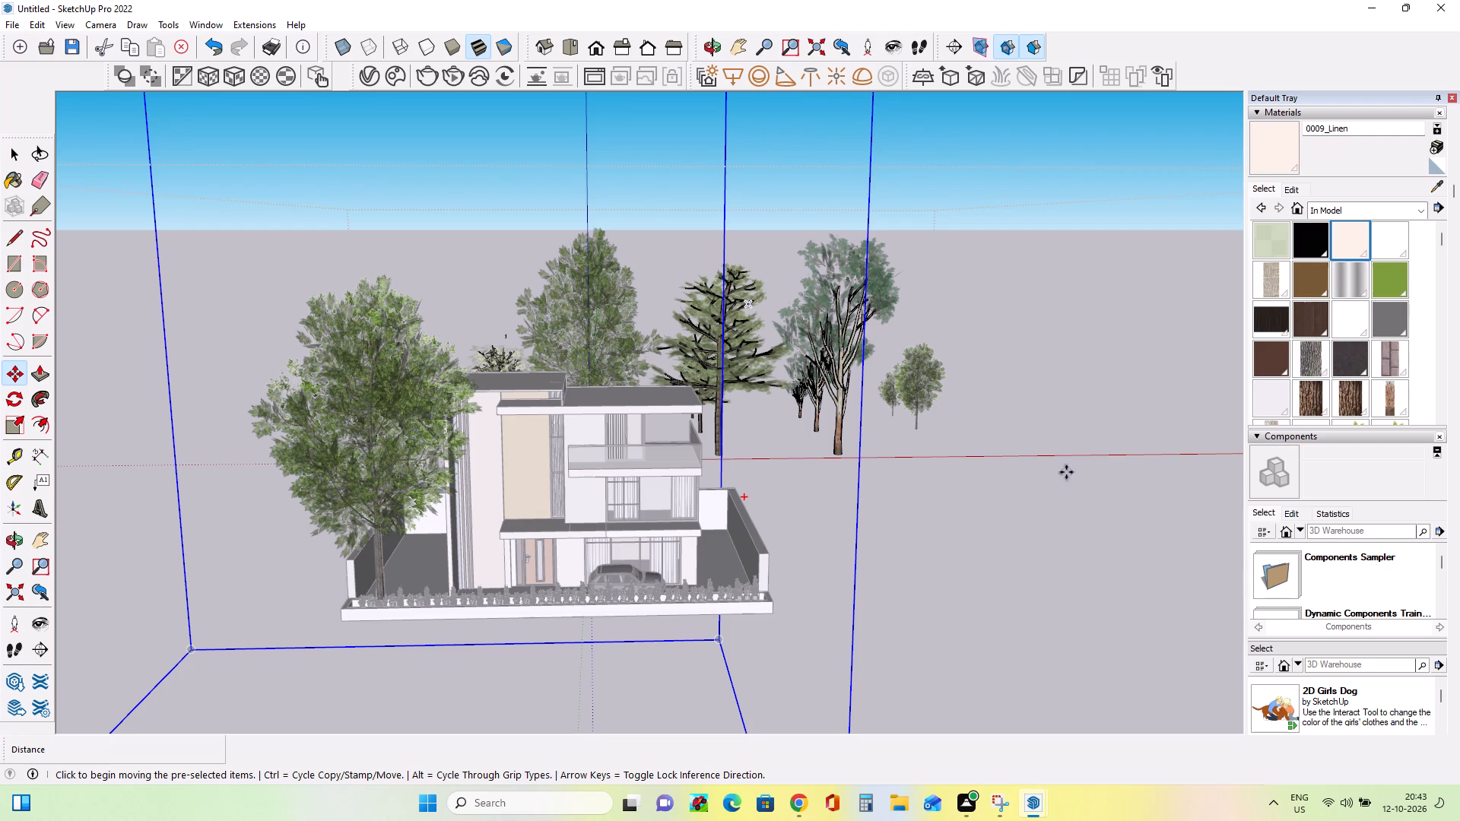
click(15, 151)
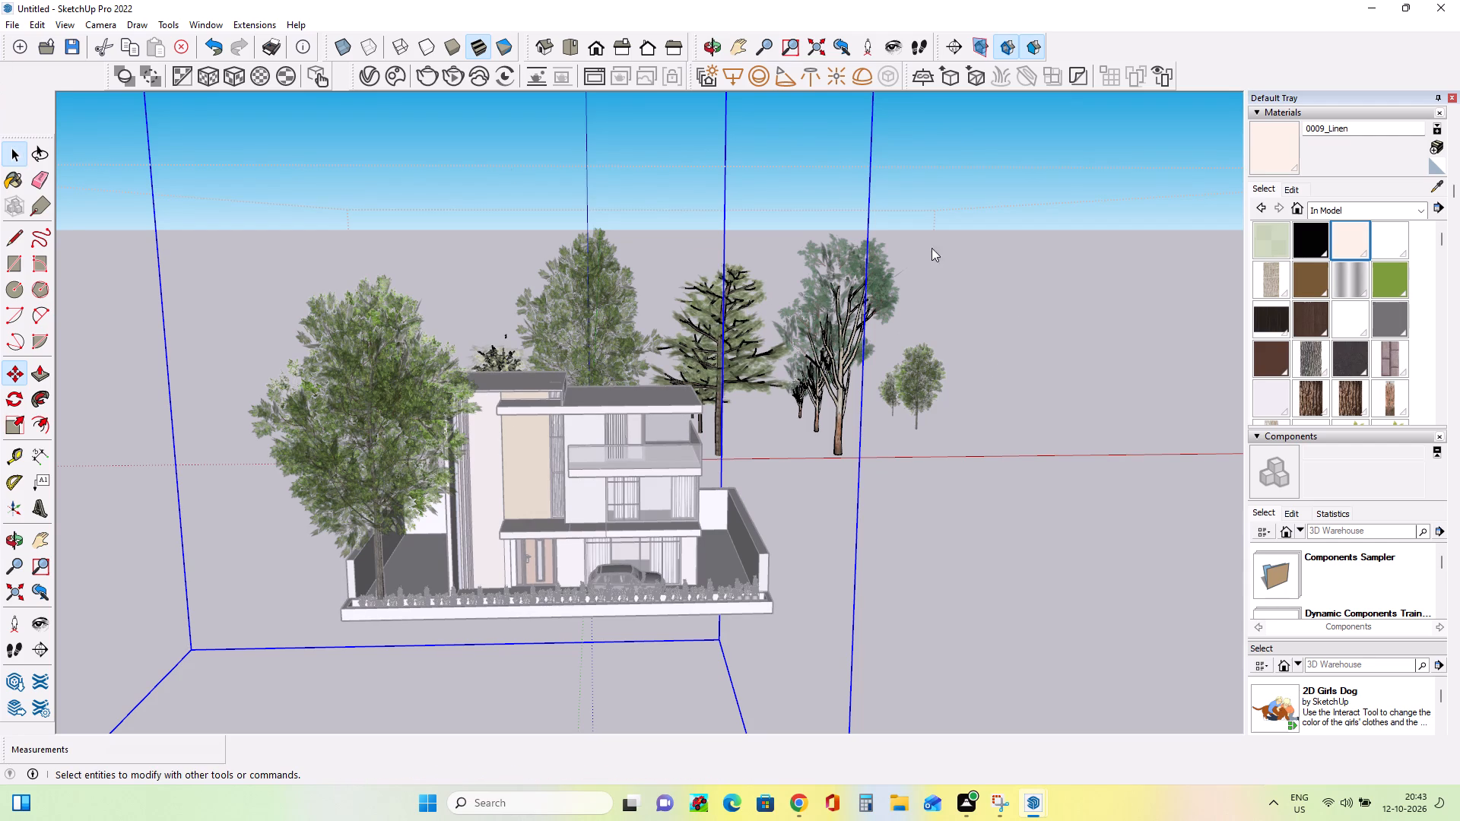
click(849, 349)
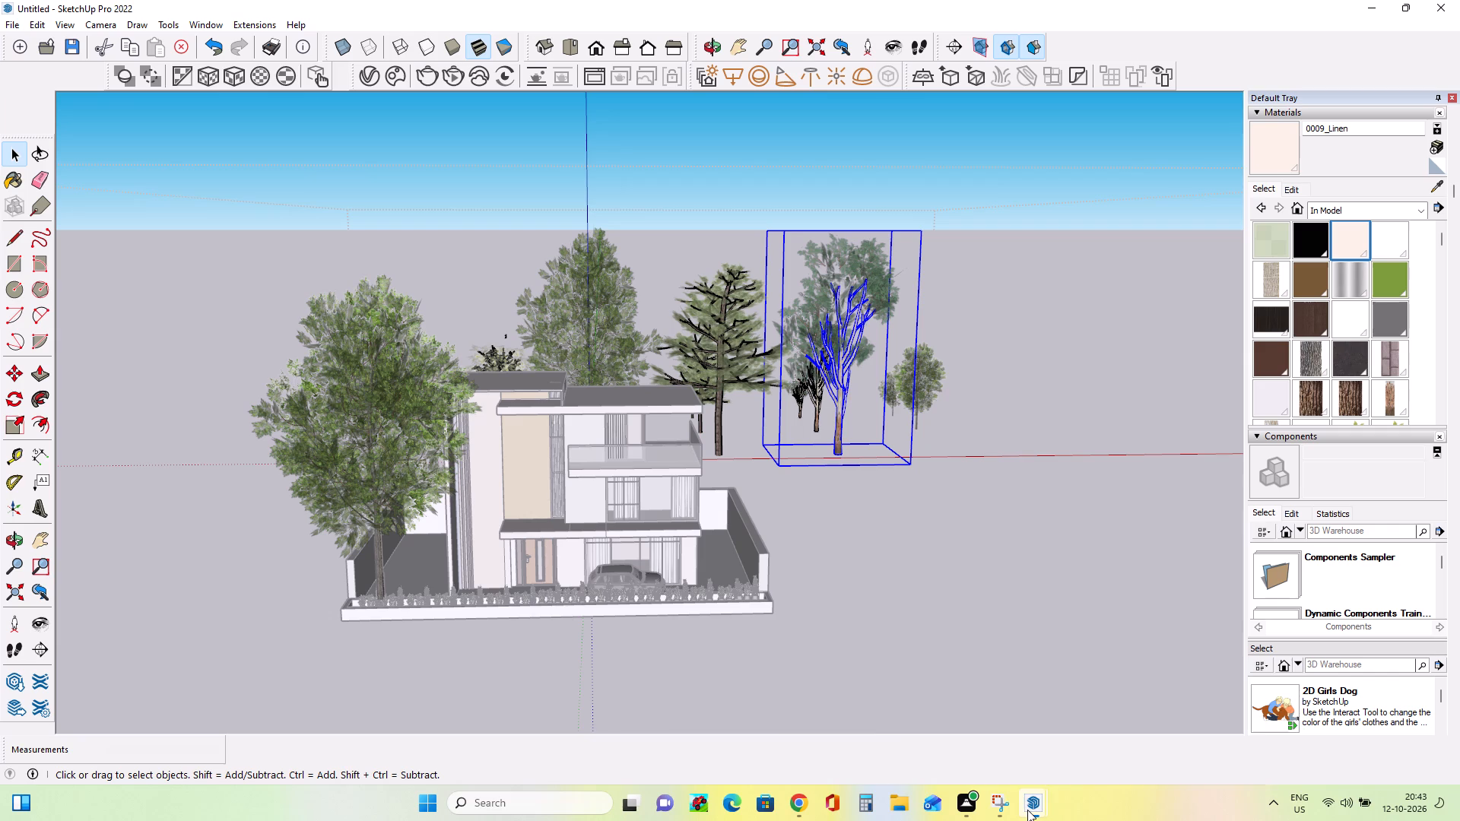
click(1126, 765)
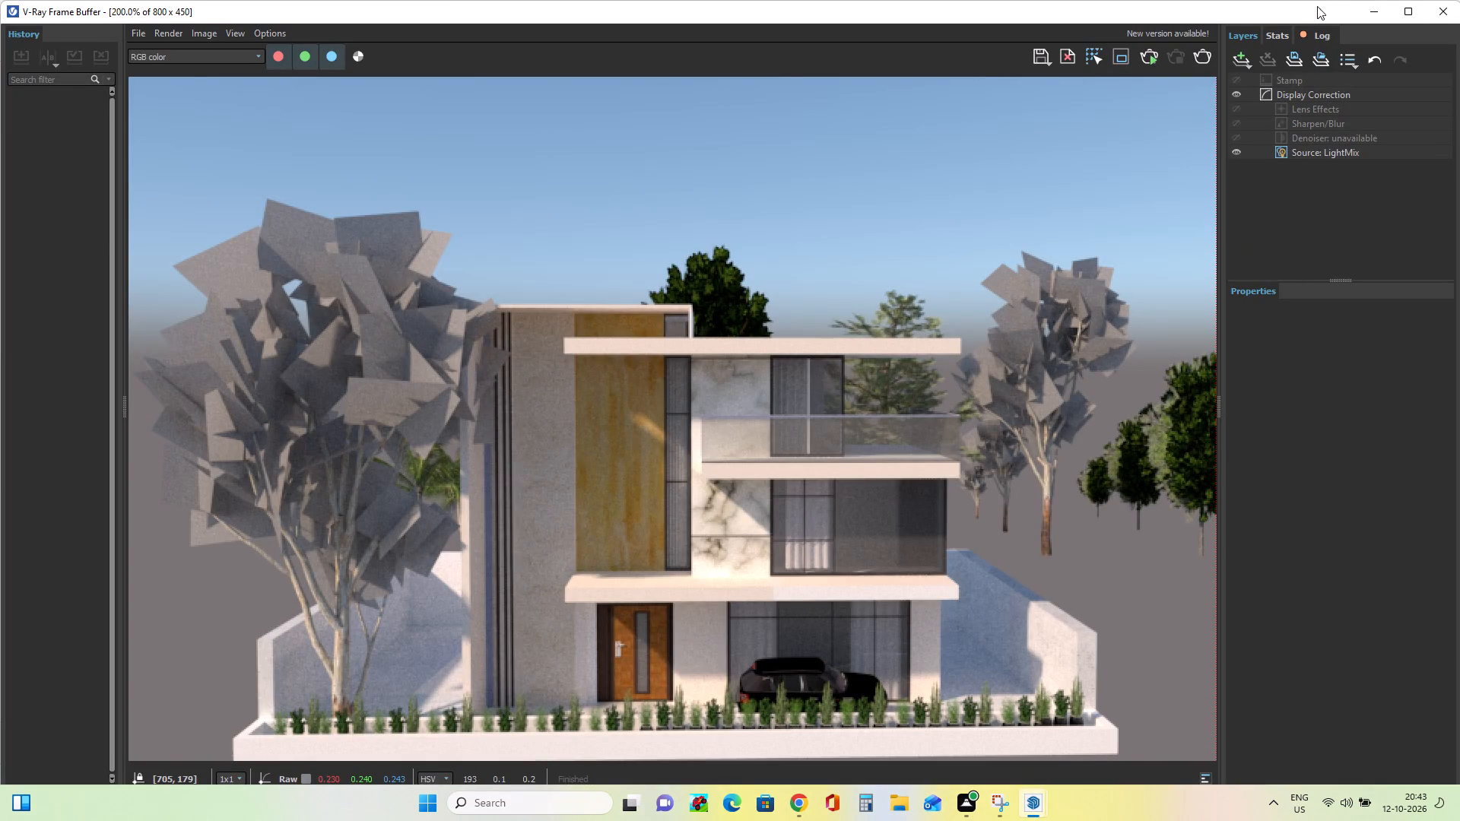
click(1376, 5)
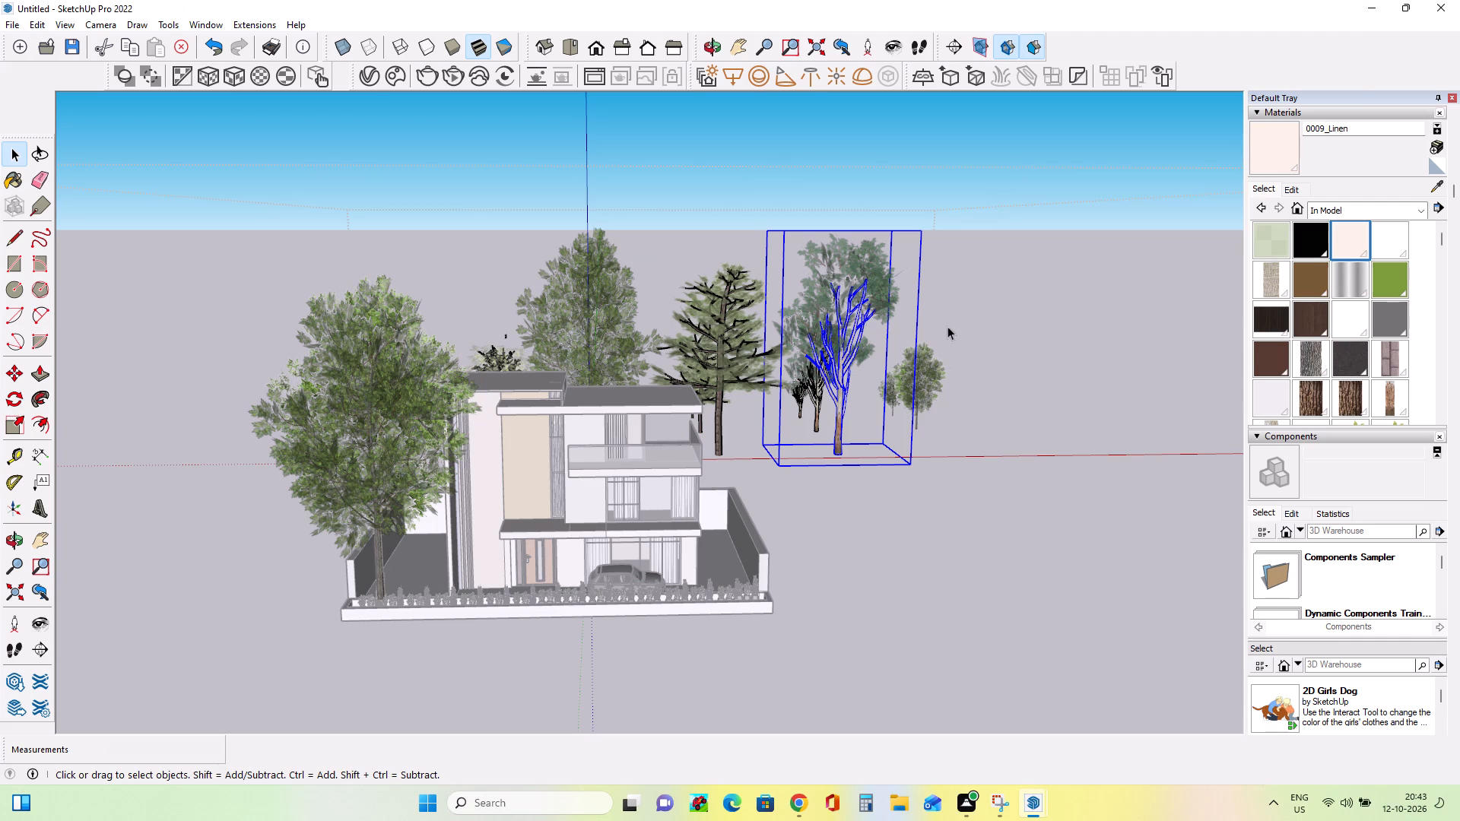
key(Delete)
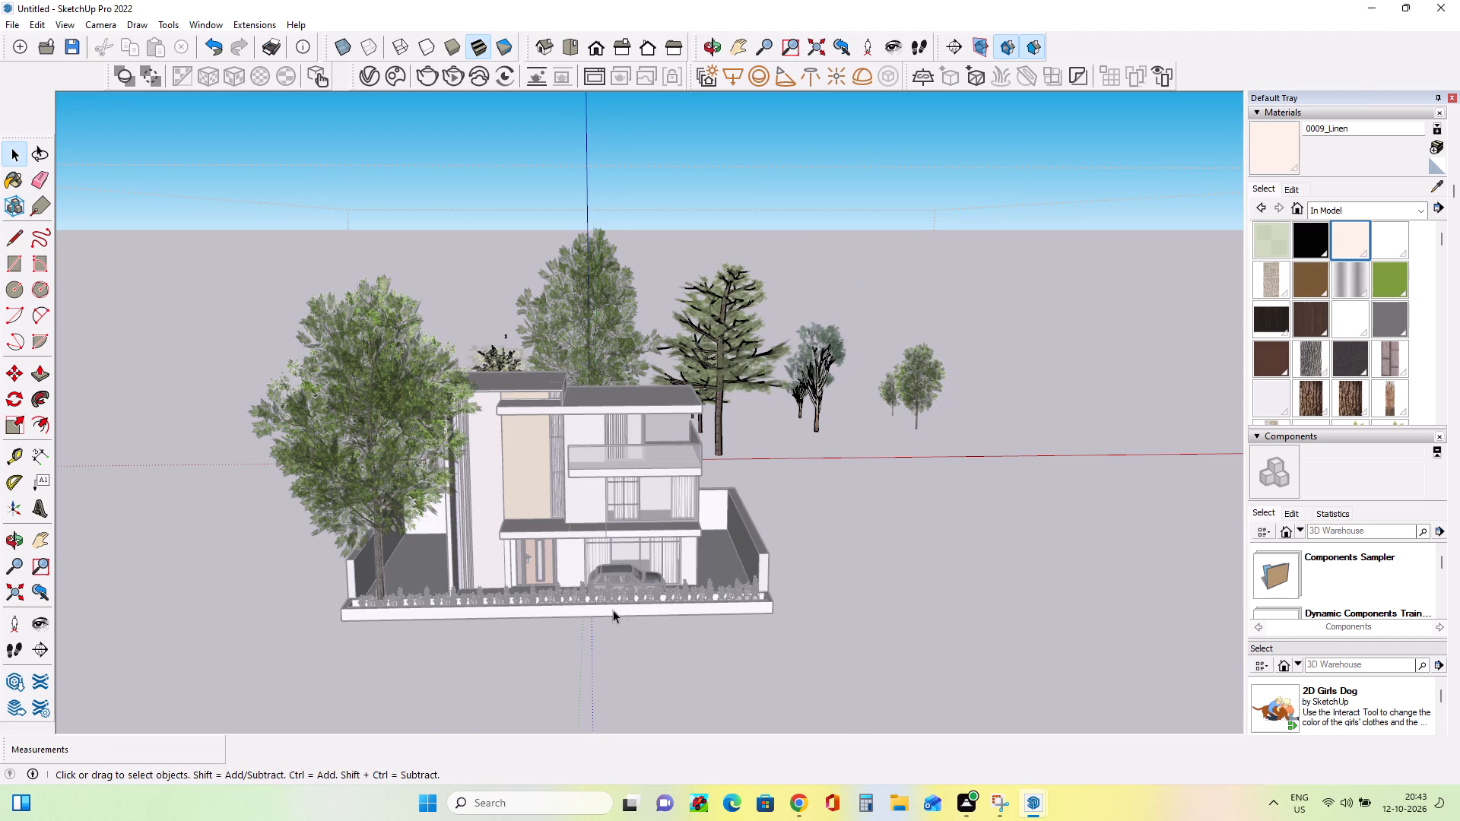
double_click(998, 566)
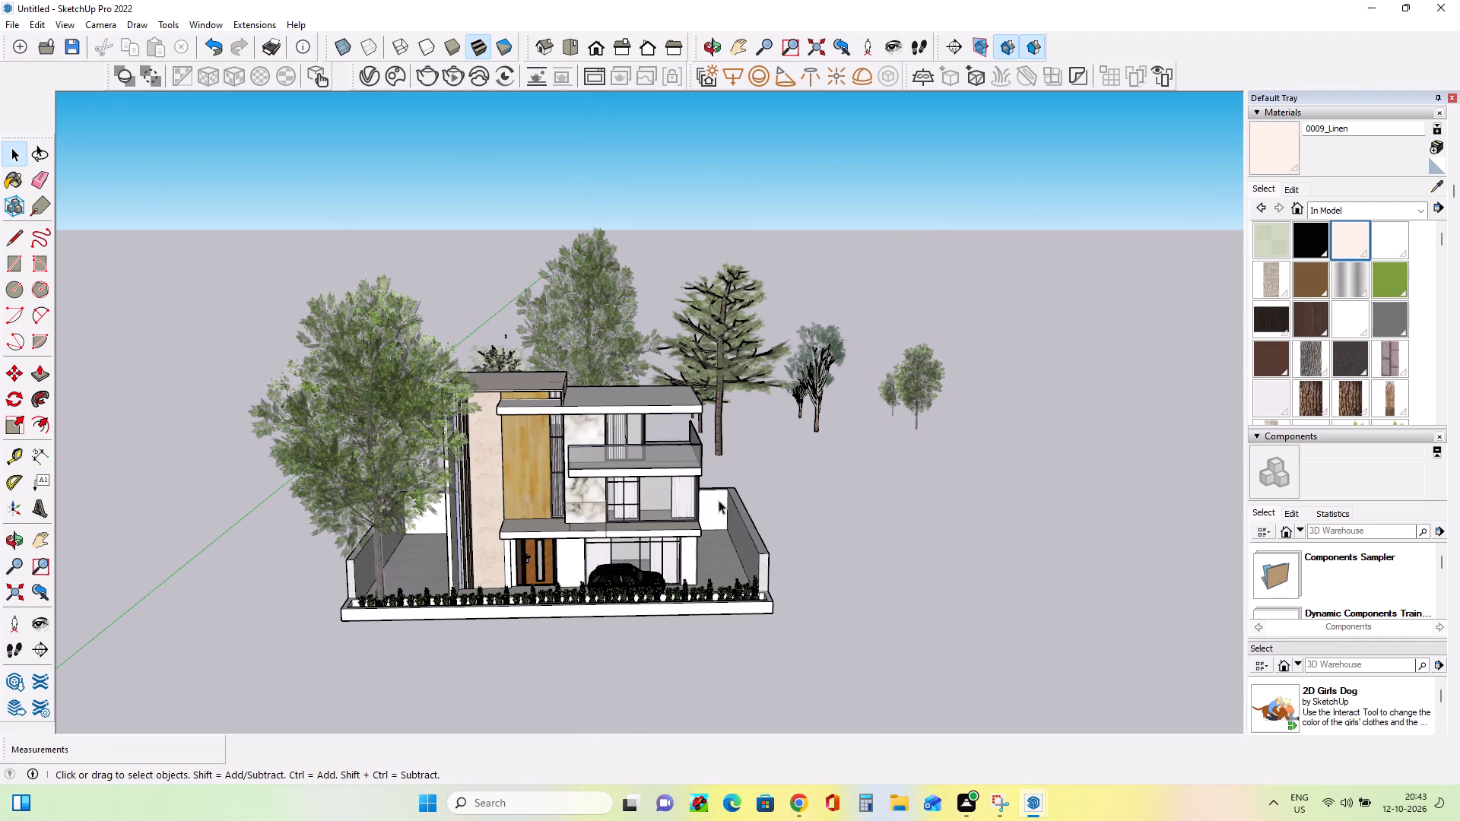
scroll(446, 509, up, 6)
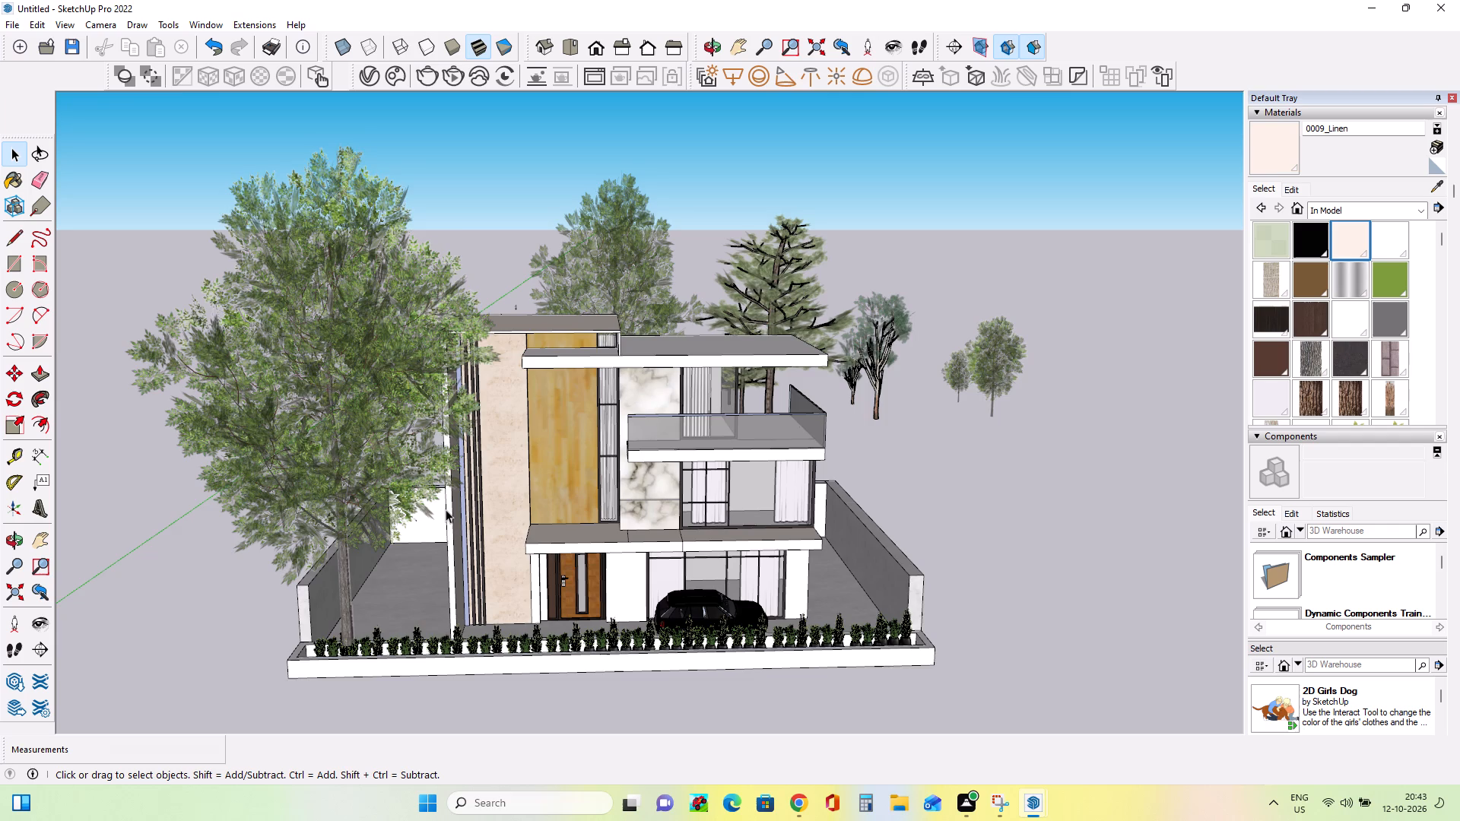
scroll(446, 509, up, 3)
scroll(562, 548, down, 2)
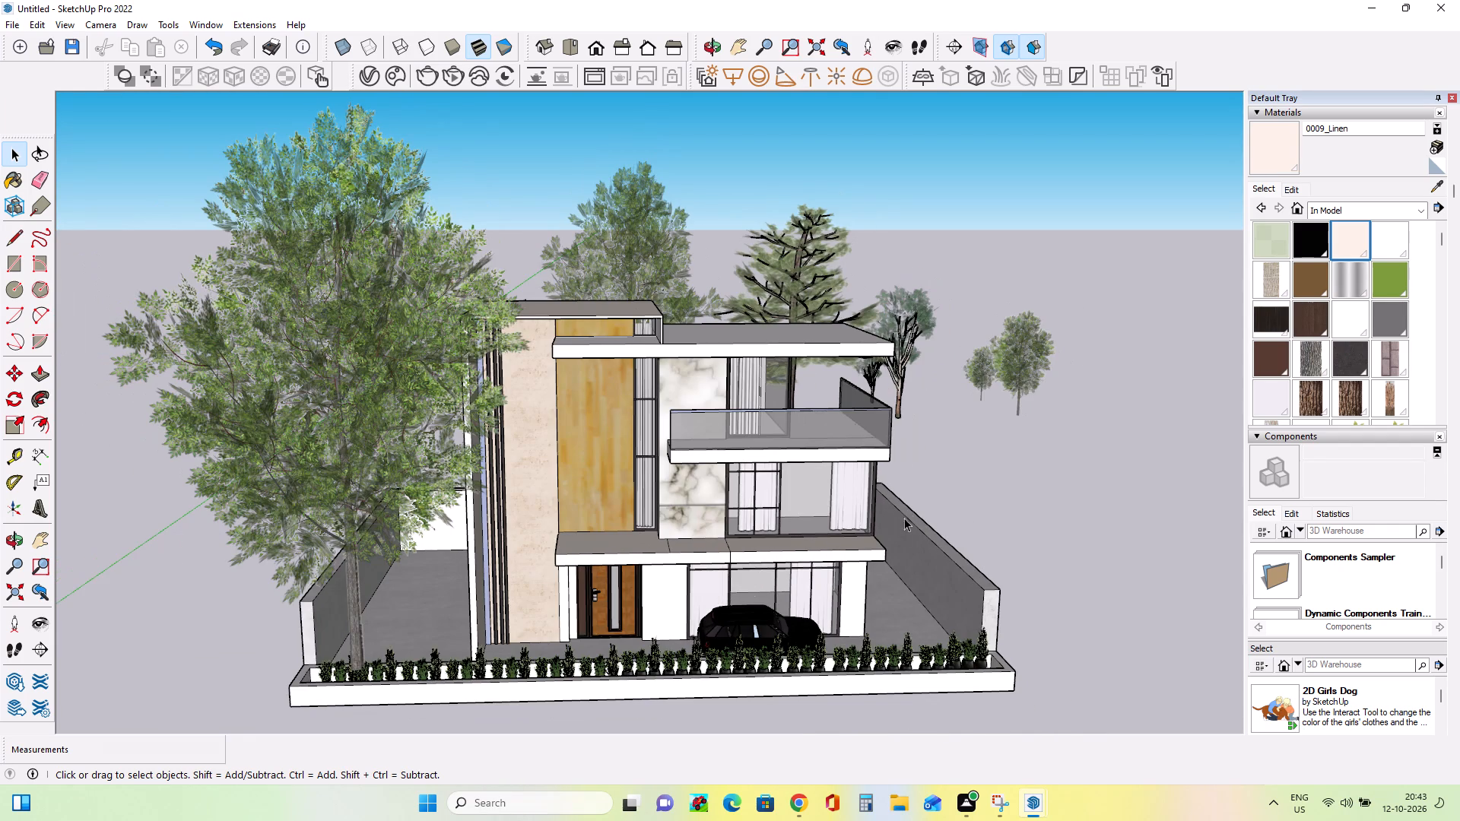
Frame the house's front view closer, start a V-Ray render, and watch it in the frame buffer with the Asset Editor minimized.
middle_drag(906, 527, 902, 506)
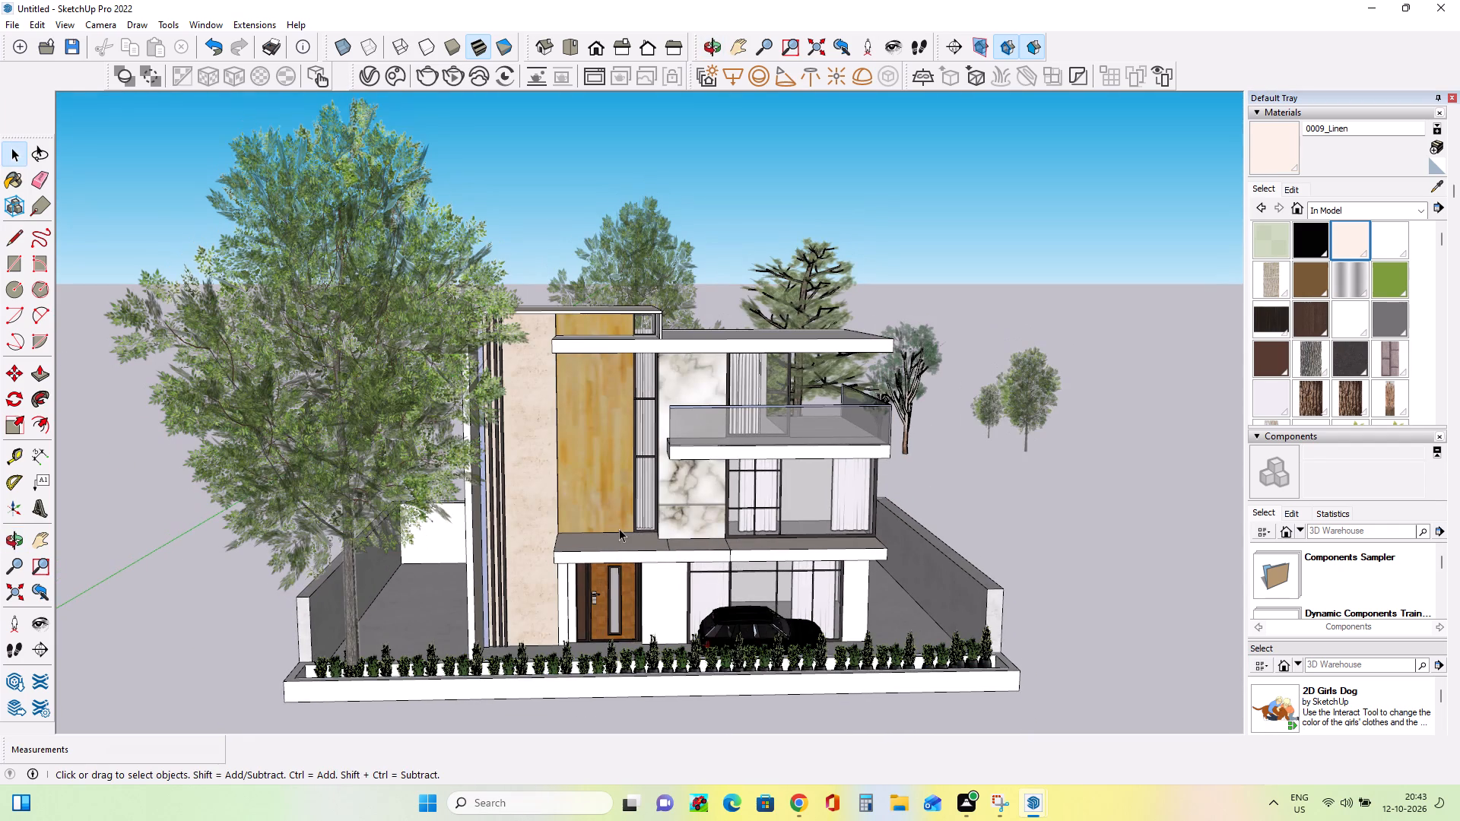
click(36, 536)
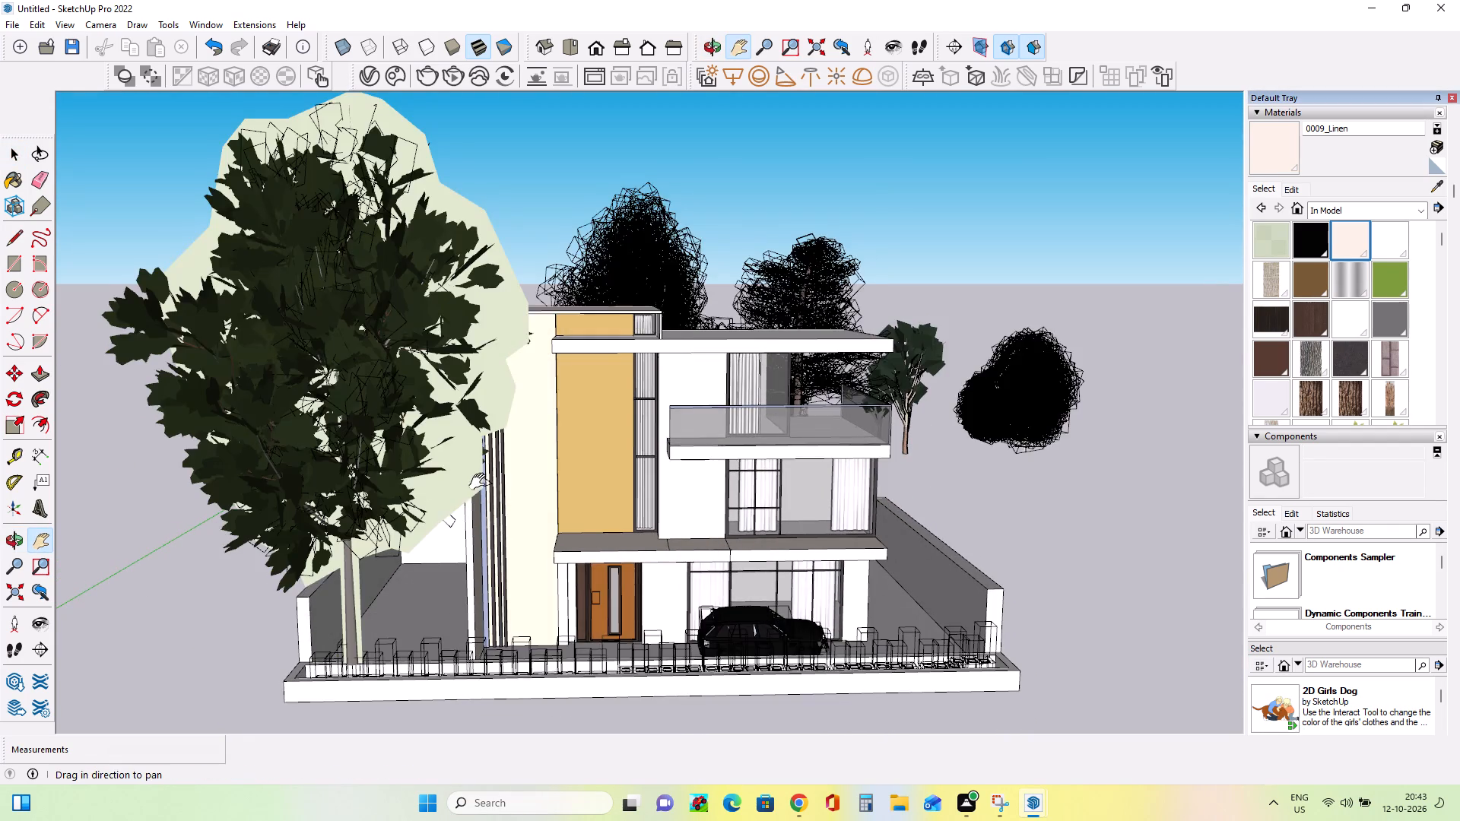
drag(481, 481, 476, 518)
scroll(595, 566, up, 1)
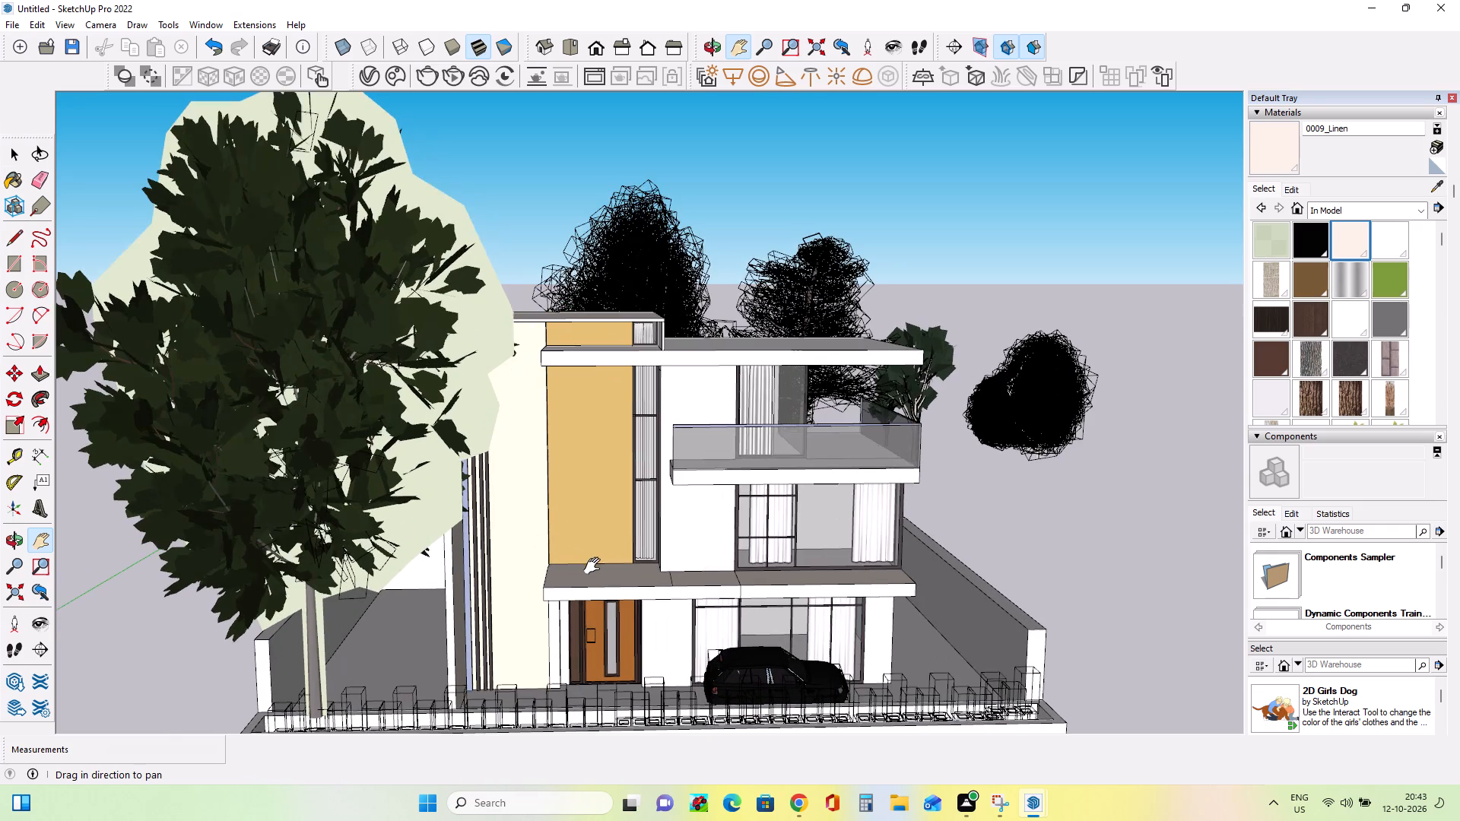
drag(598, 563, 595, 547)
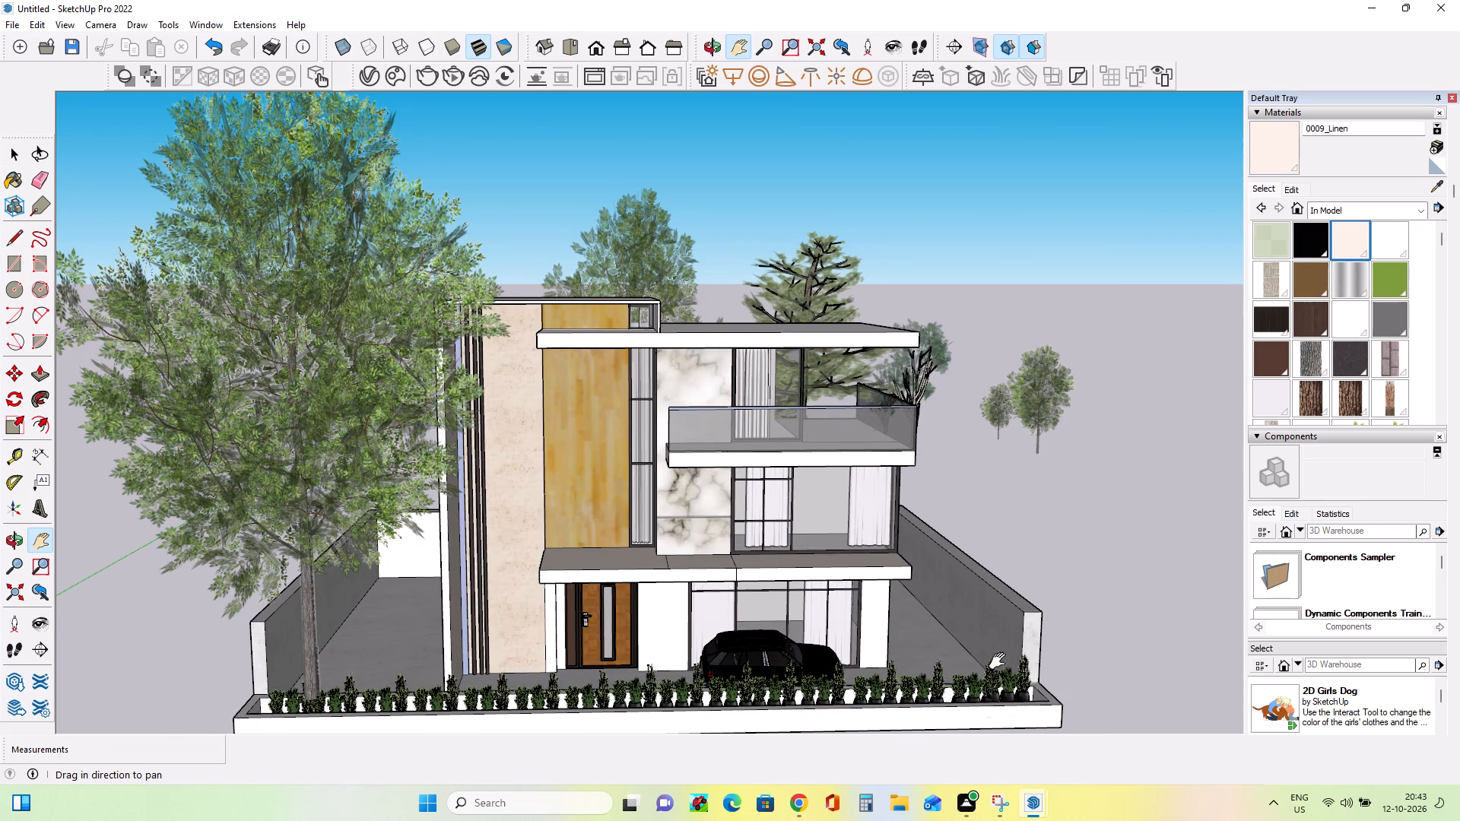
click(424, 78)
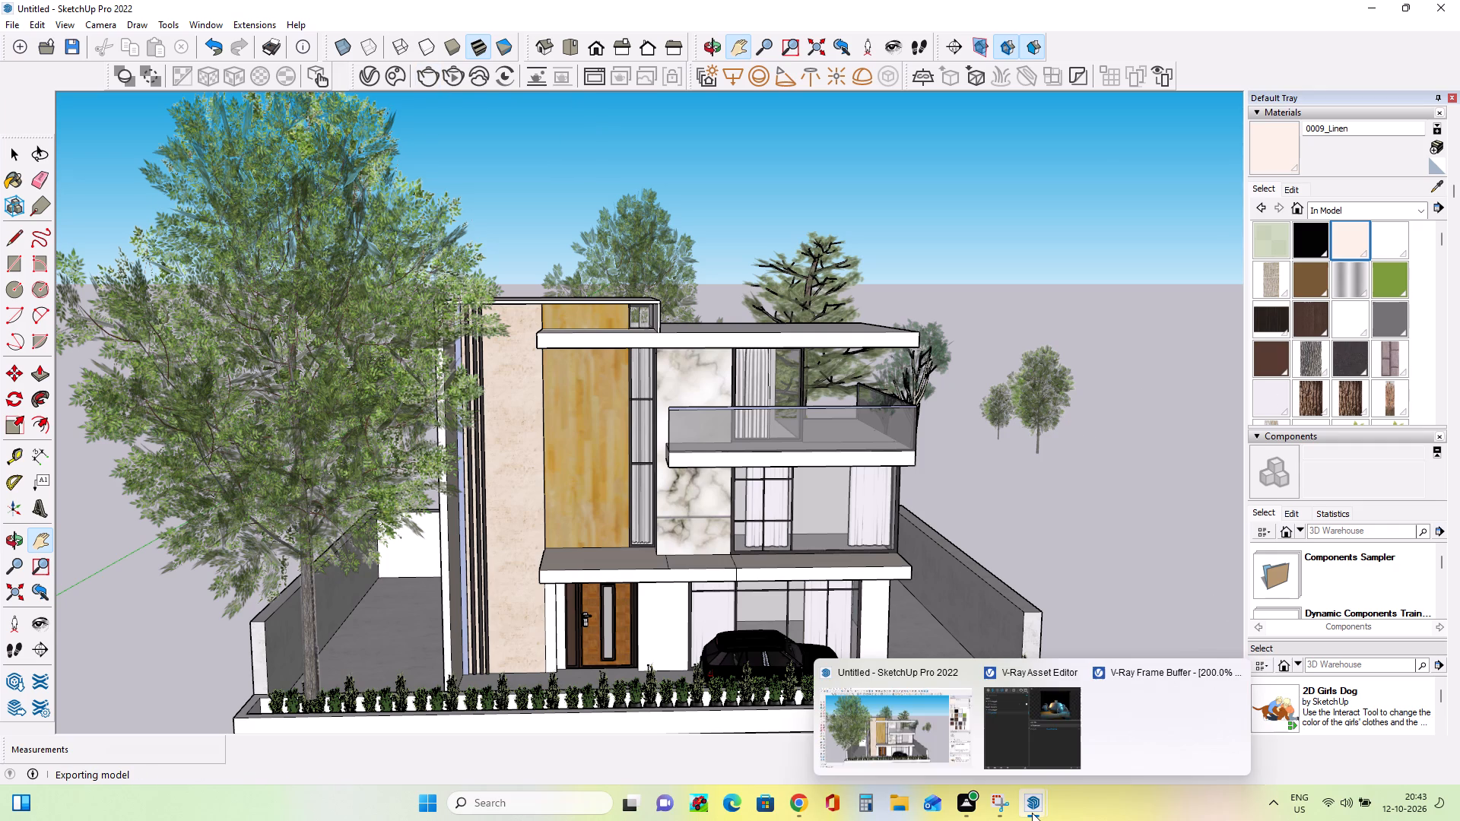
click(1043, 730)
click(1135, 758)
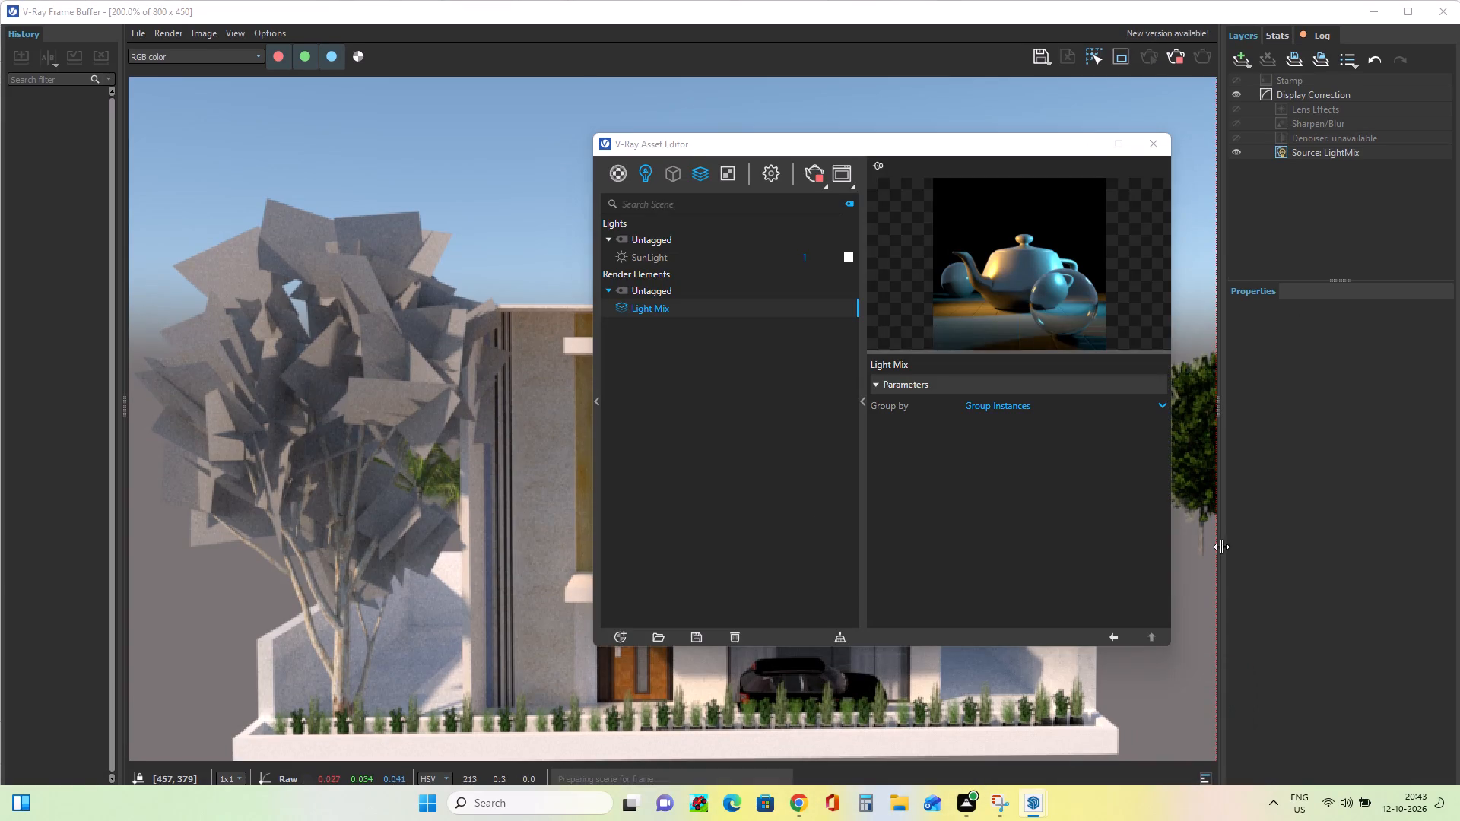
click(1086, 144)
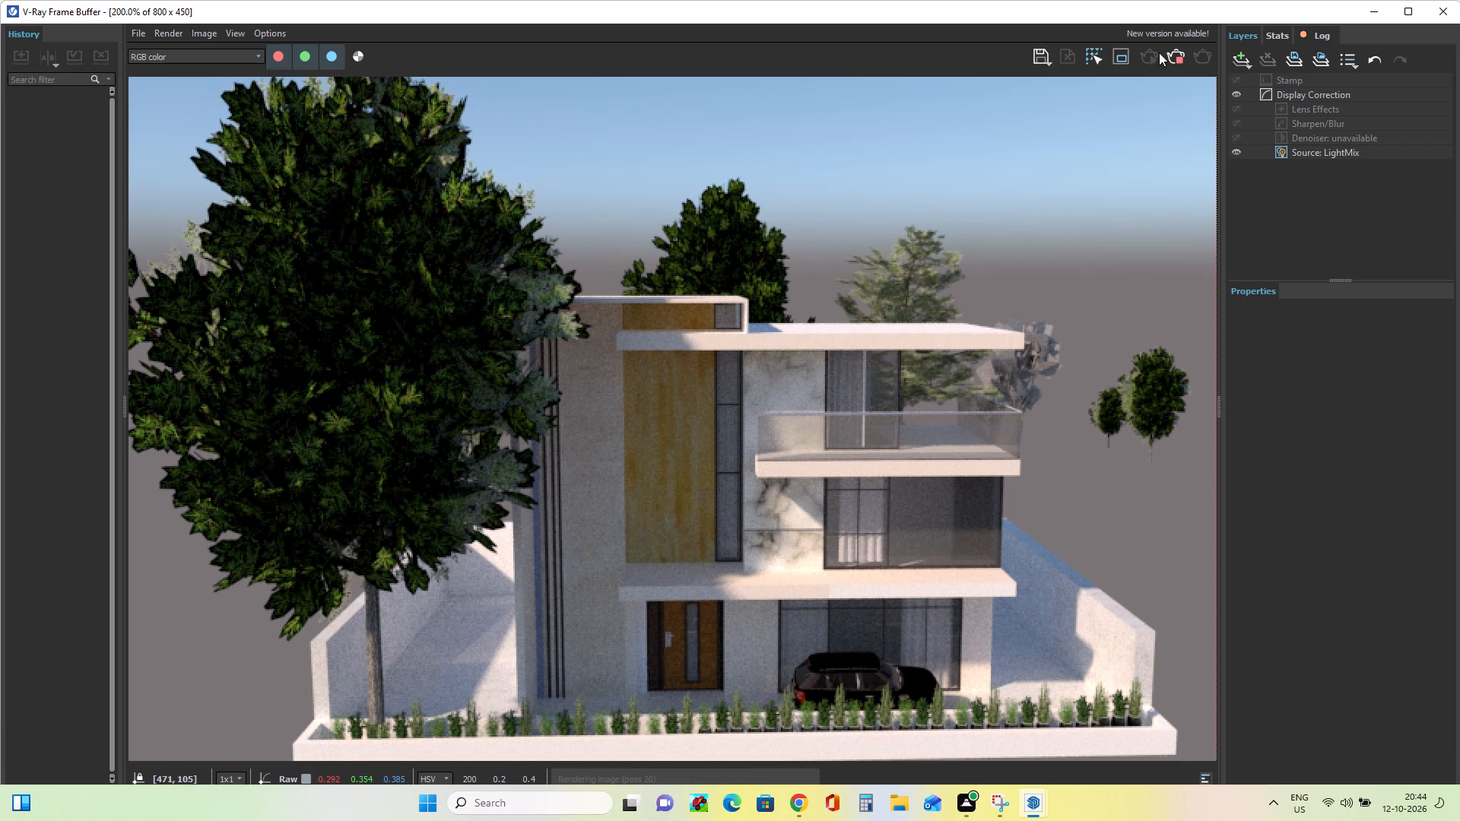
Return to the model, lower the front viewpoint, and open the trees component for editing.
click(1366, 8)
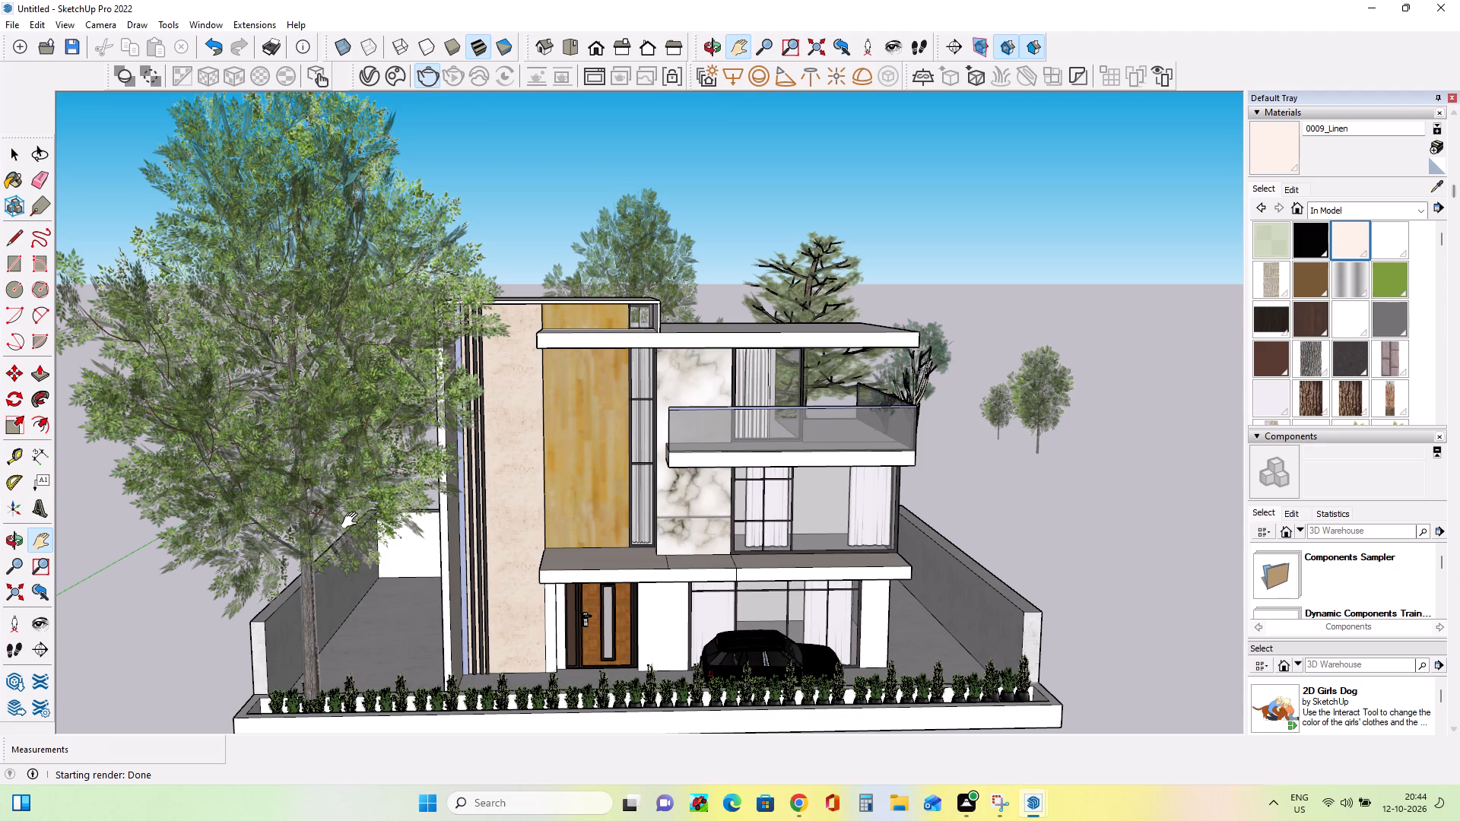
middle_drag(656, 483, 657, 461)
middle_drag(640, 518, 639, 495)
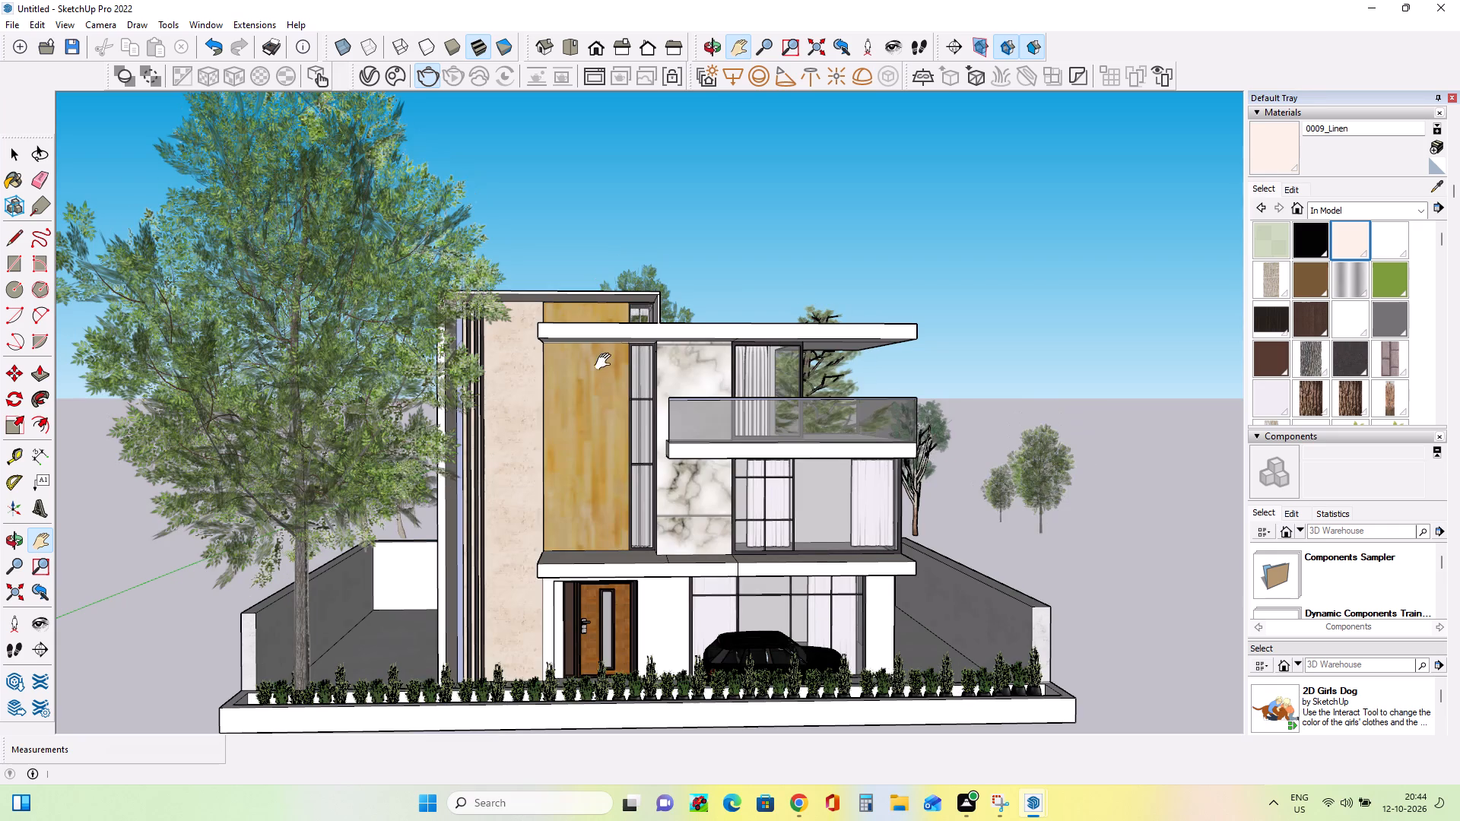
click(297, 336)
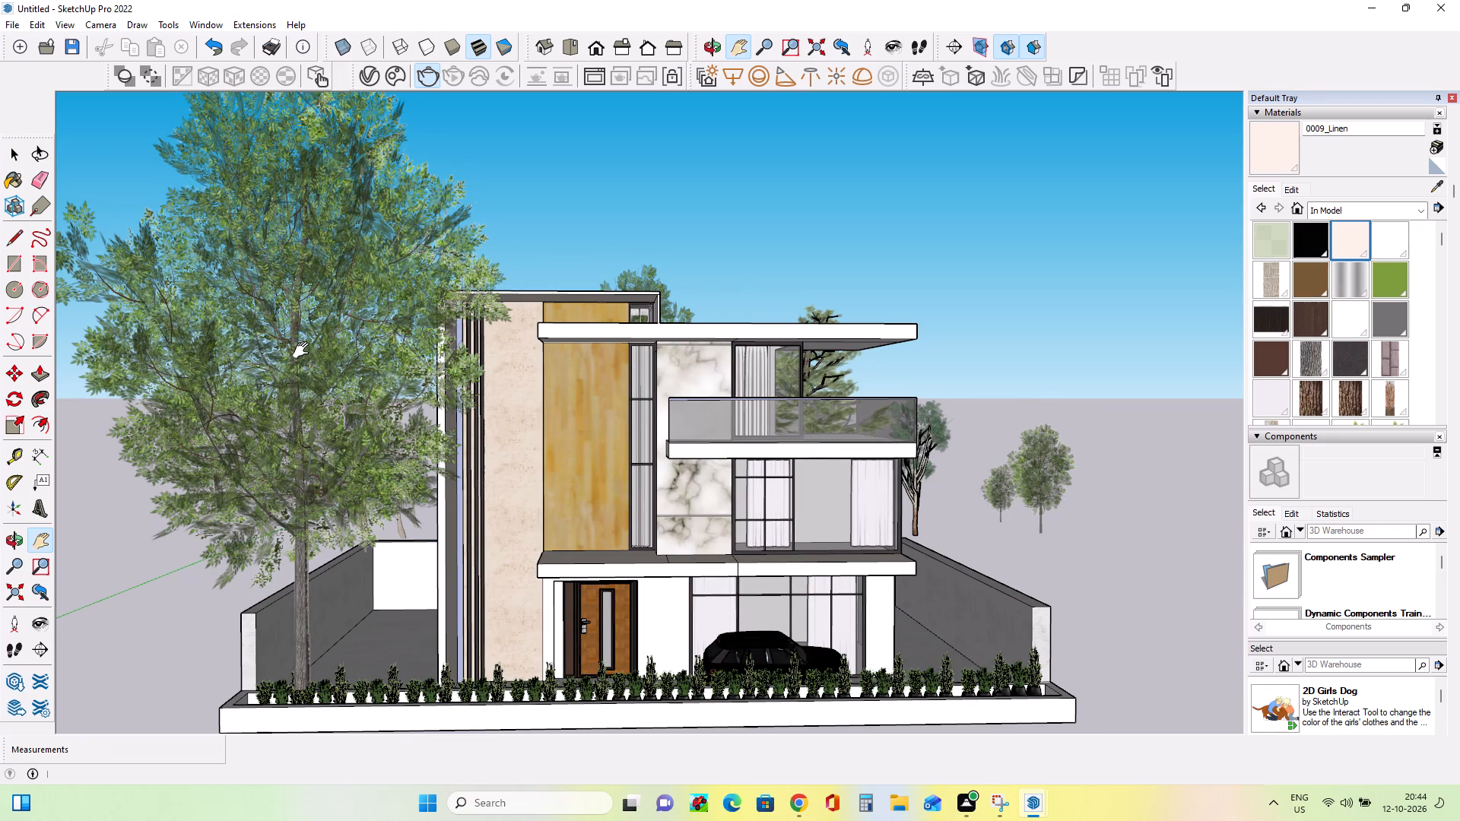
click(304, 350)
click(21, 154)
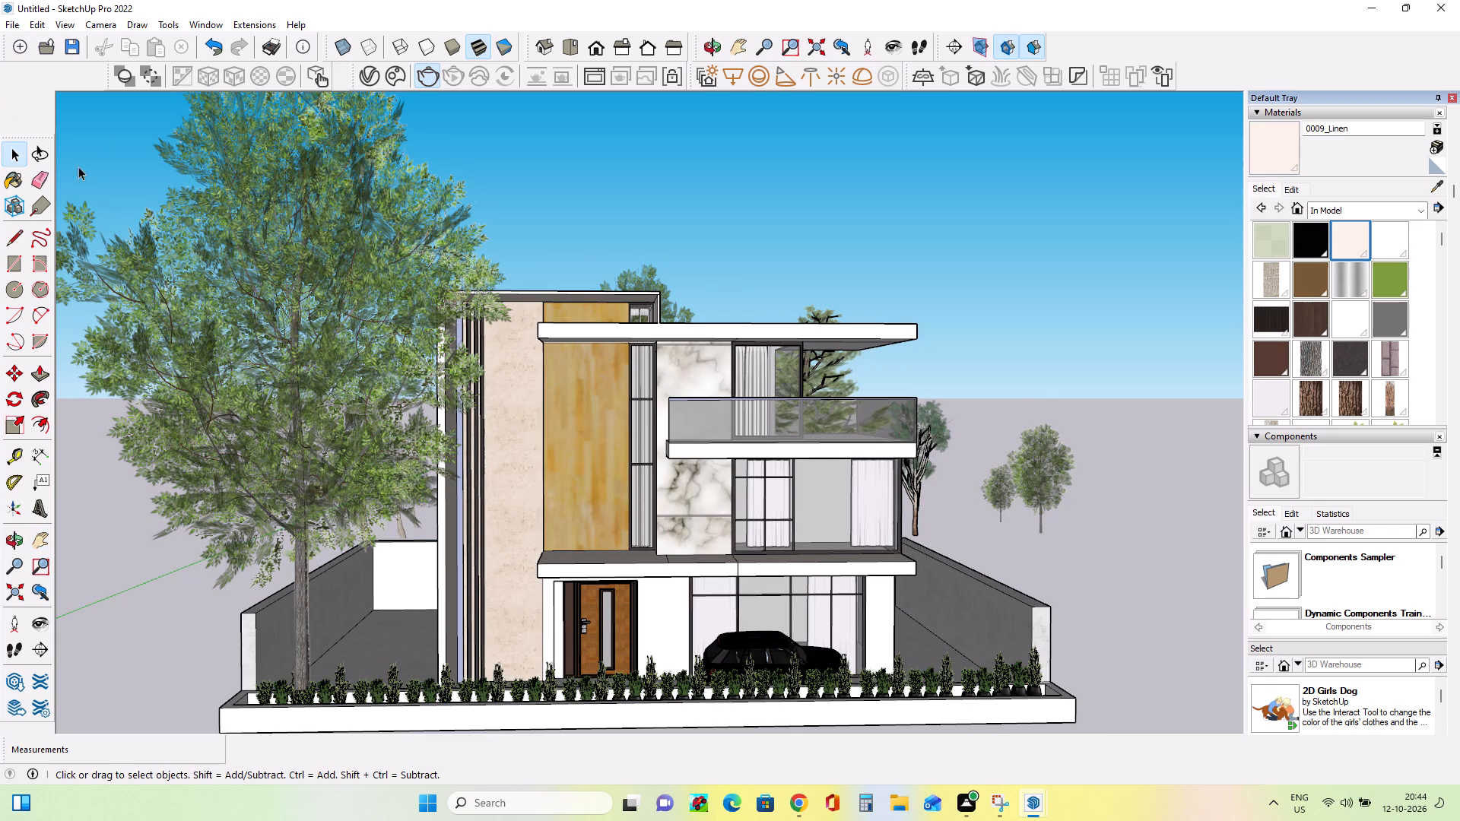
click(329, 287)
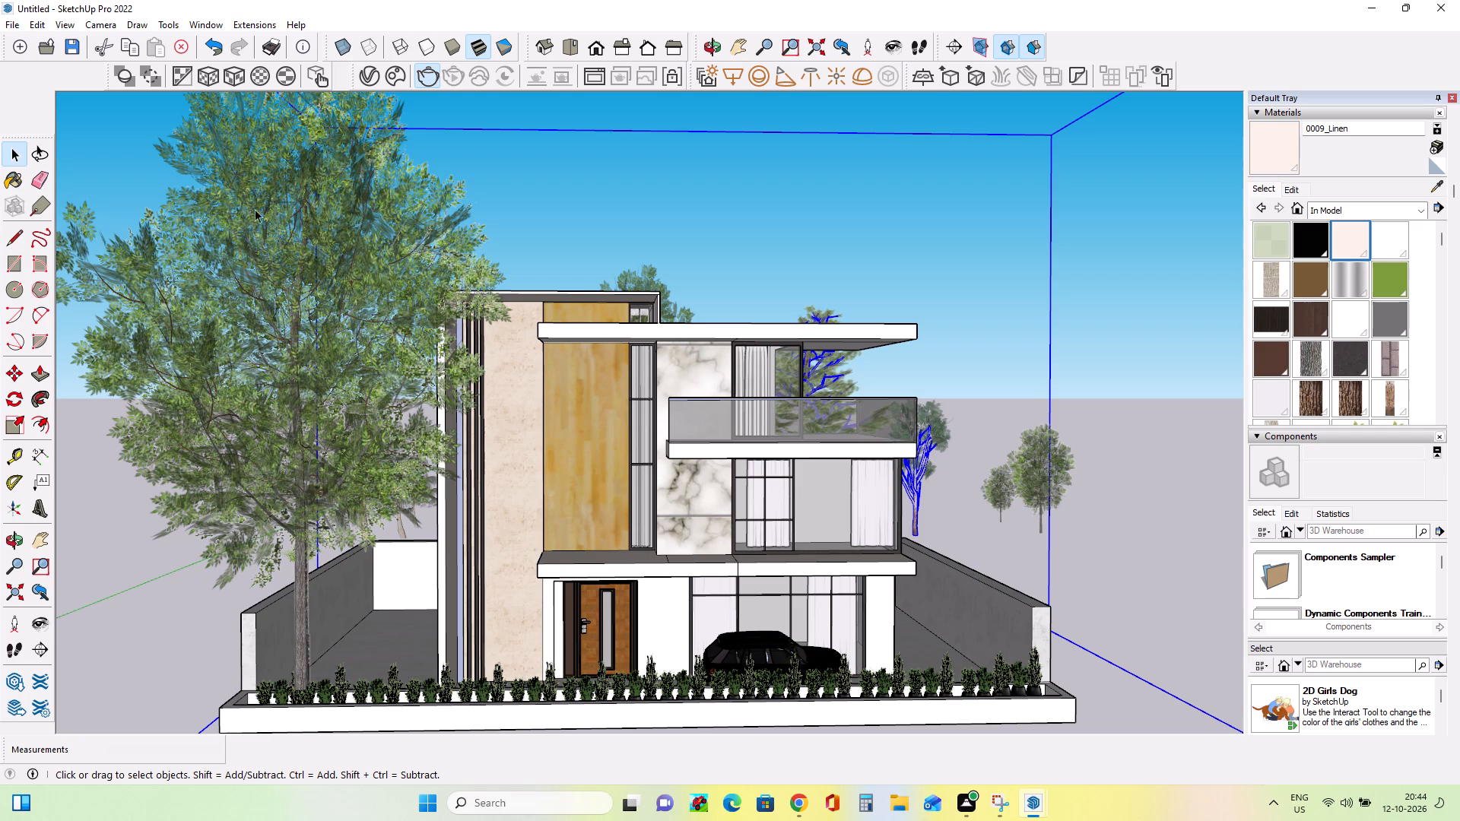
right_click(319, 344)
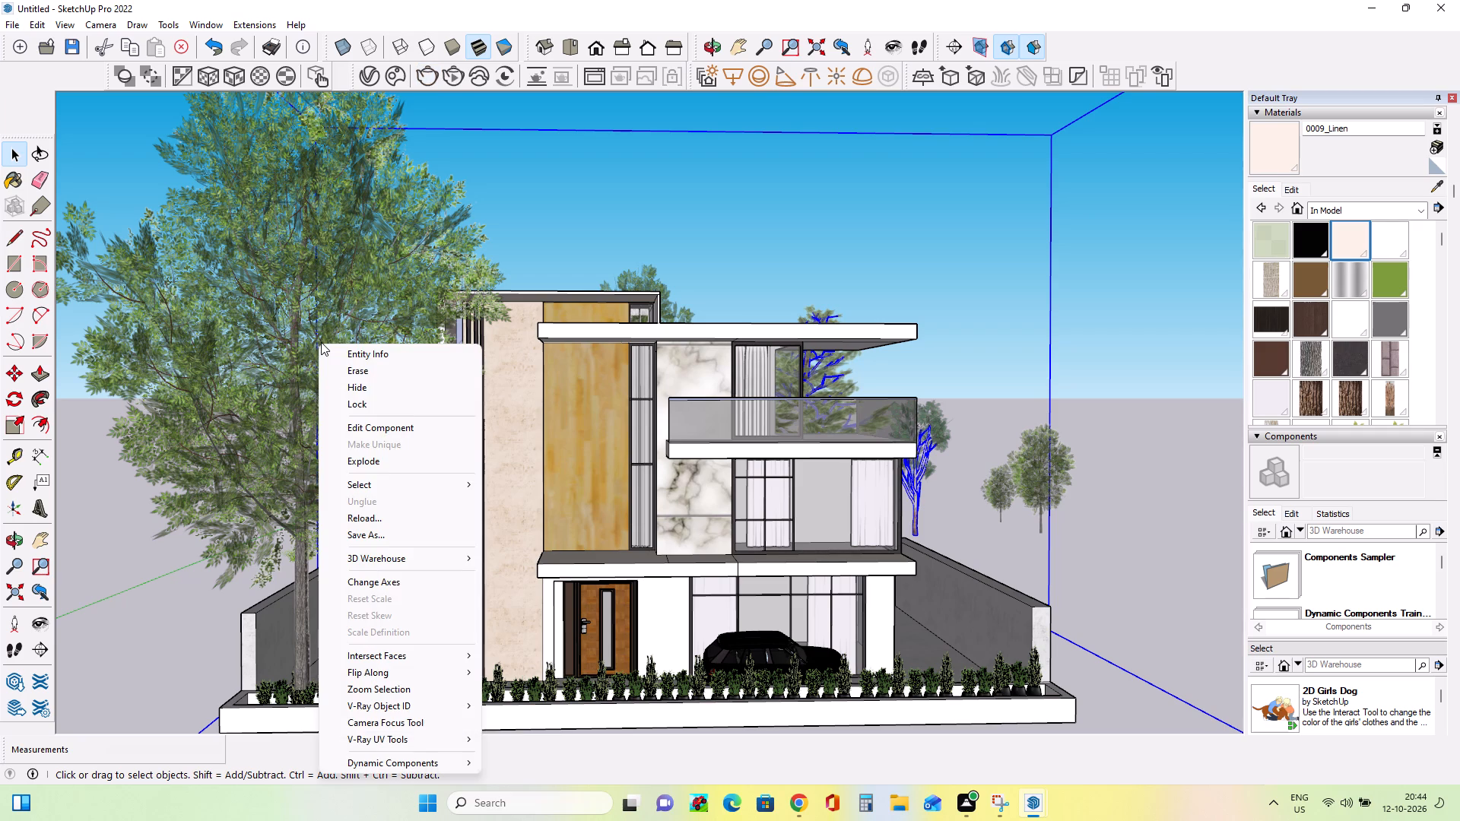
click(392, 423)
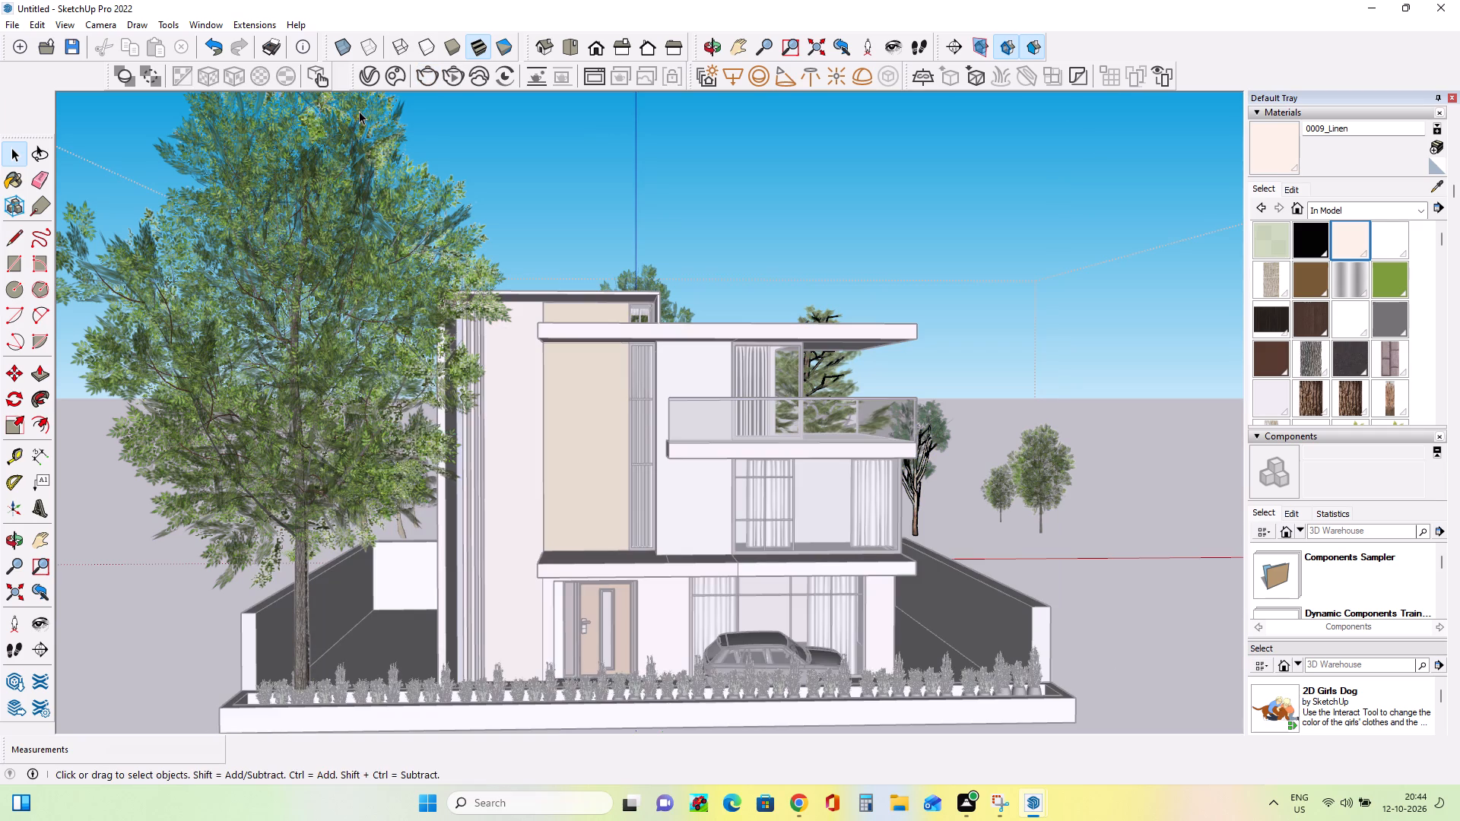
Scale the large leafy tree at the front planter along the blue axis to about 0.74 of its height.
scroll(335, 236, down, 11)
middle_drag(340, 249, 358, 289)
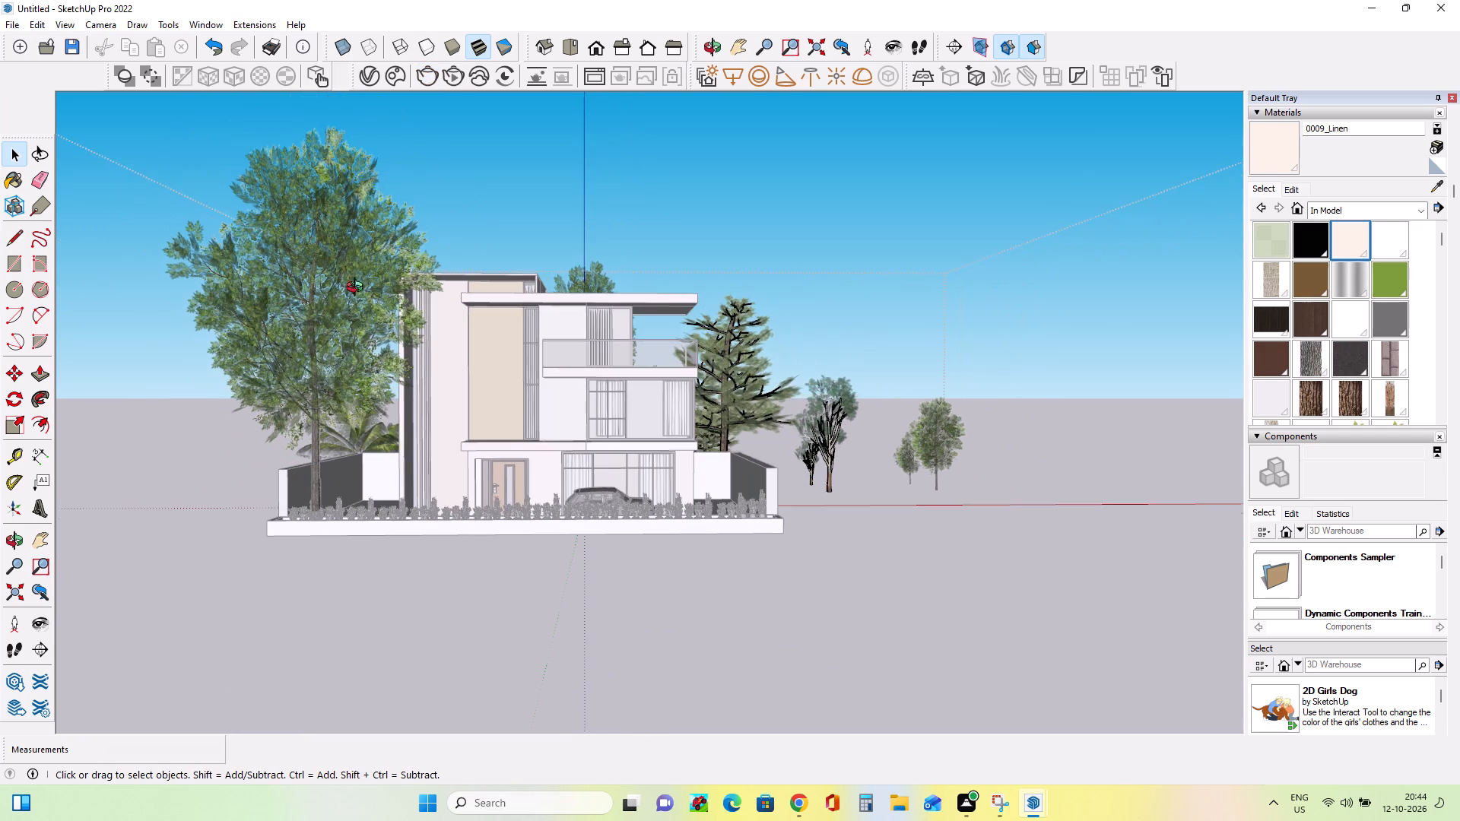
middle_drag(358, 289, 387, 362)
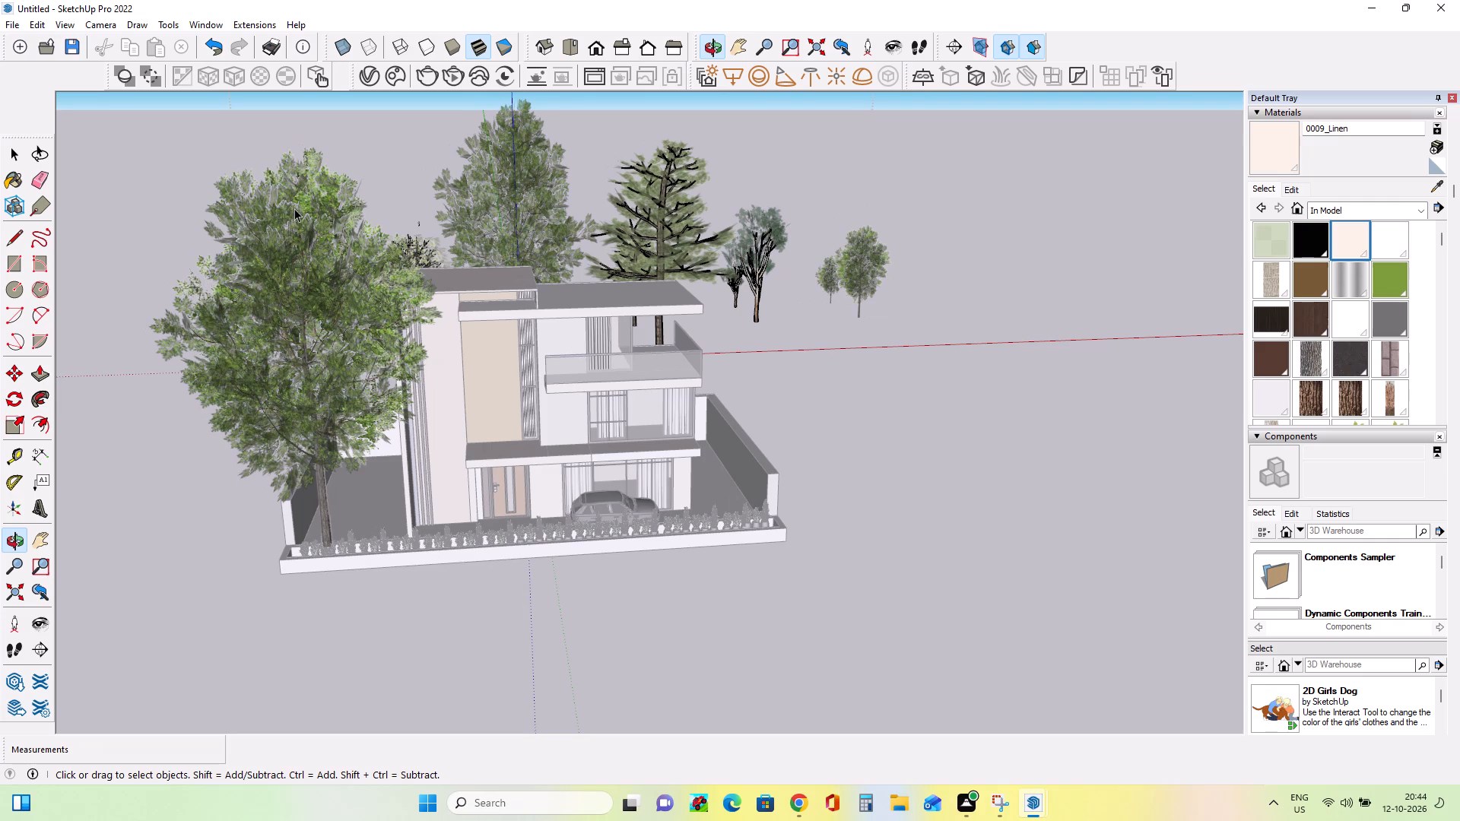
click(269, 233)
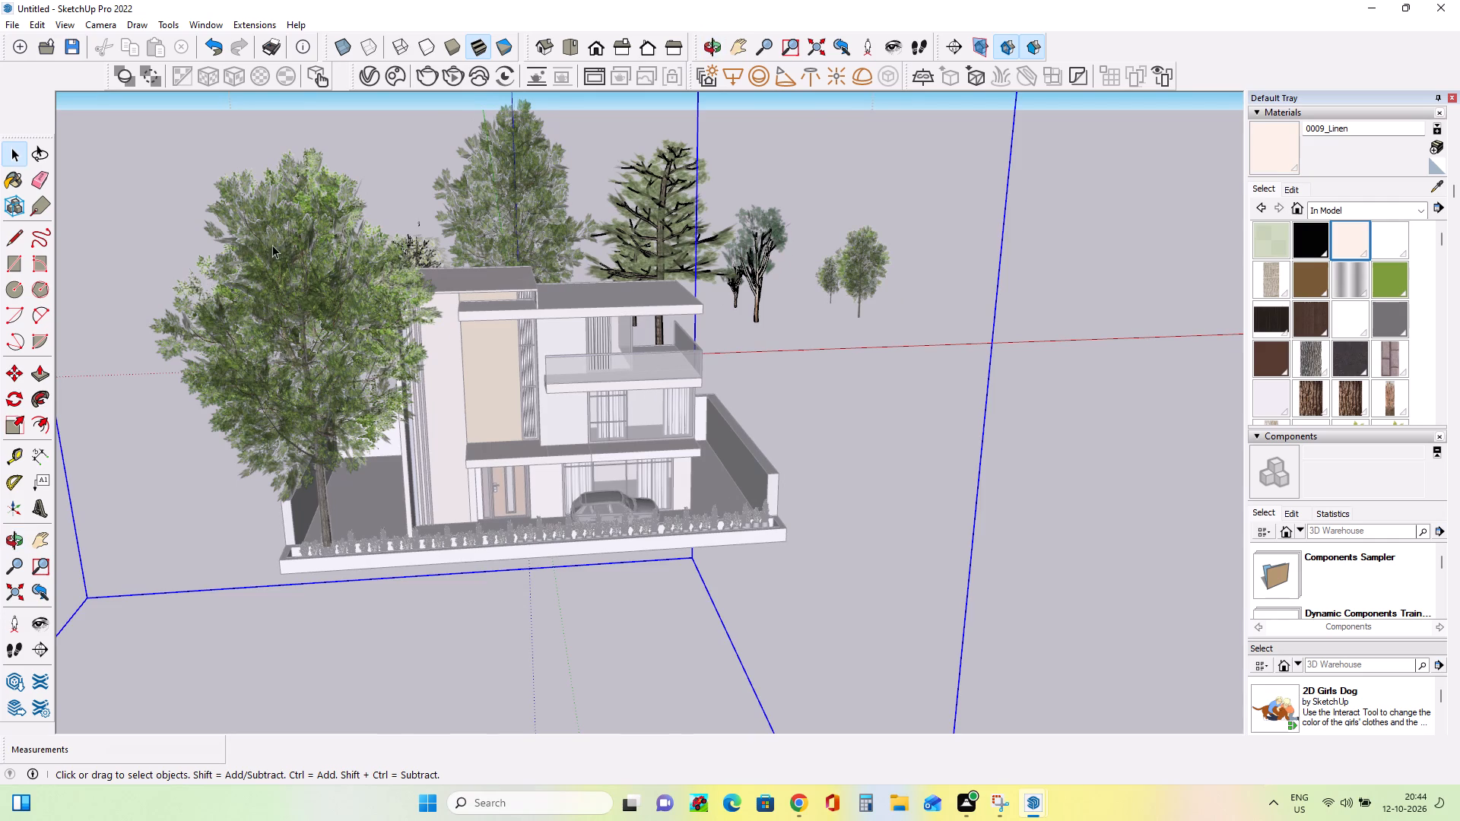
scroll(274, 256, down, 7)
scroll(275, 259, down, 15)
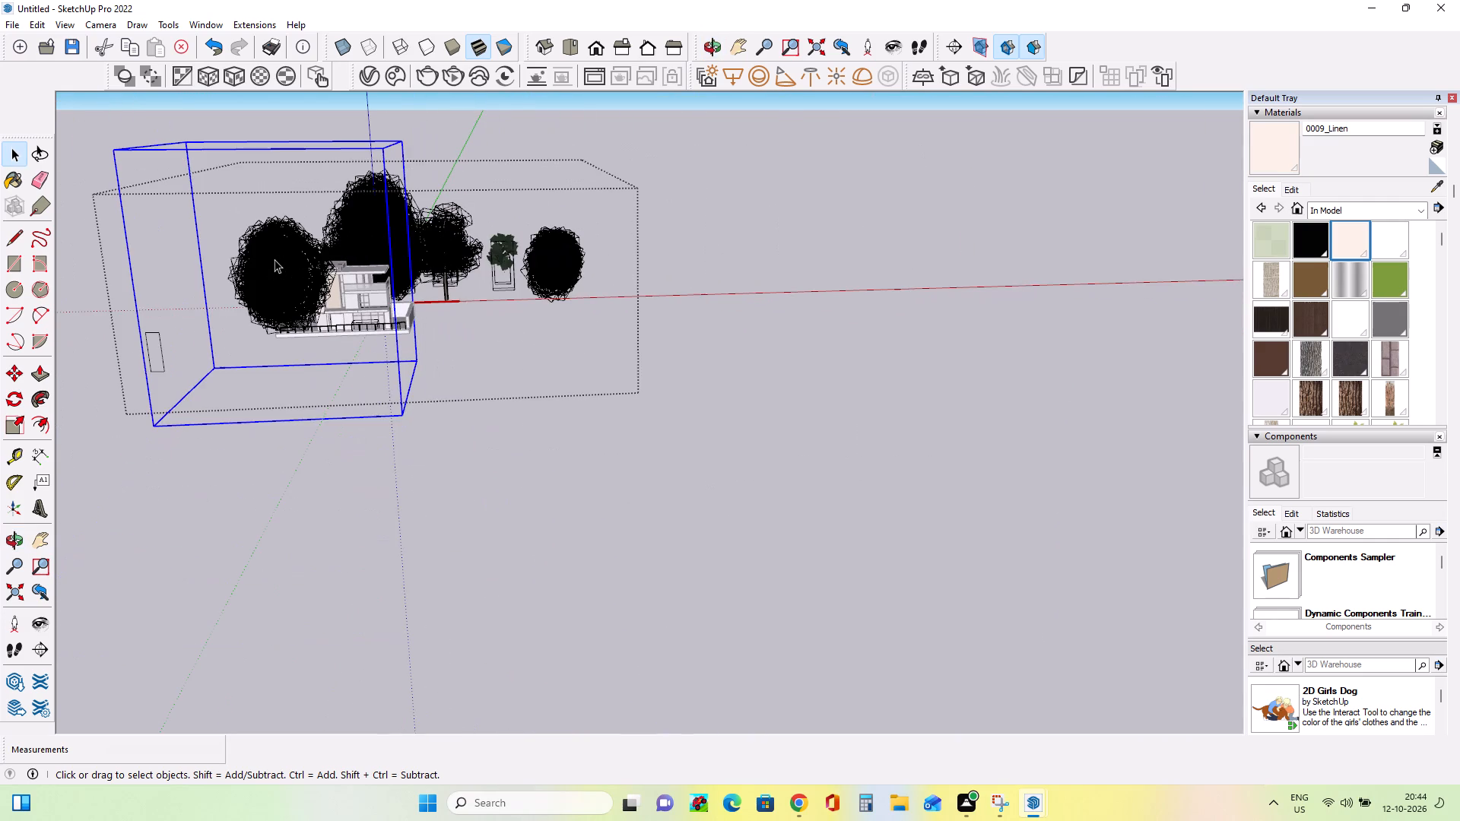
click(14, 427)
click(274, 161)
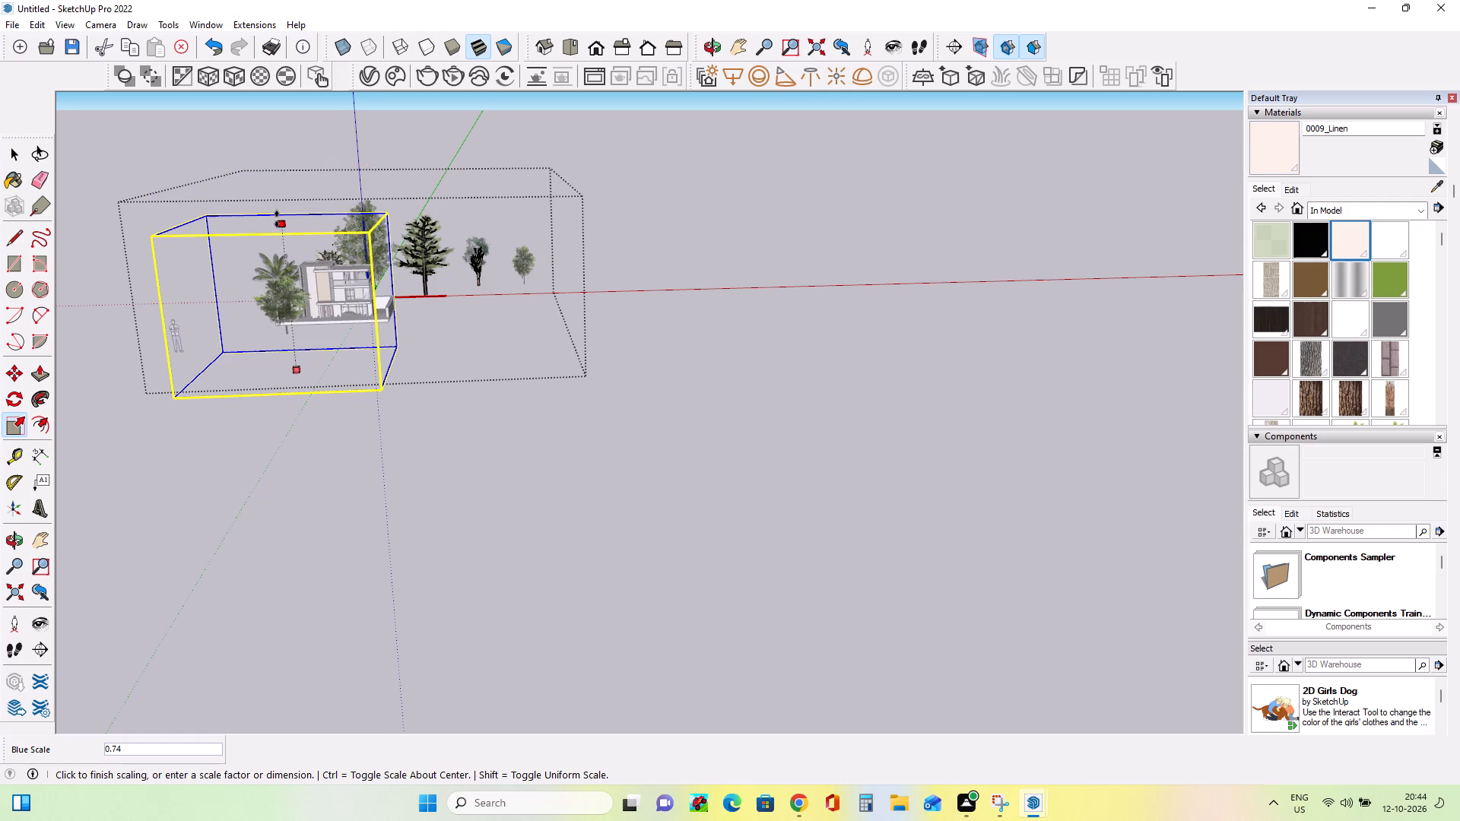
click(277, 219)
Frame a low, close front view of the house with the scaled leafy tree beside the facade.
scroll(285, 385, up, 6)
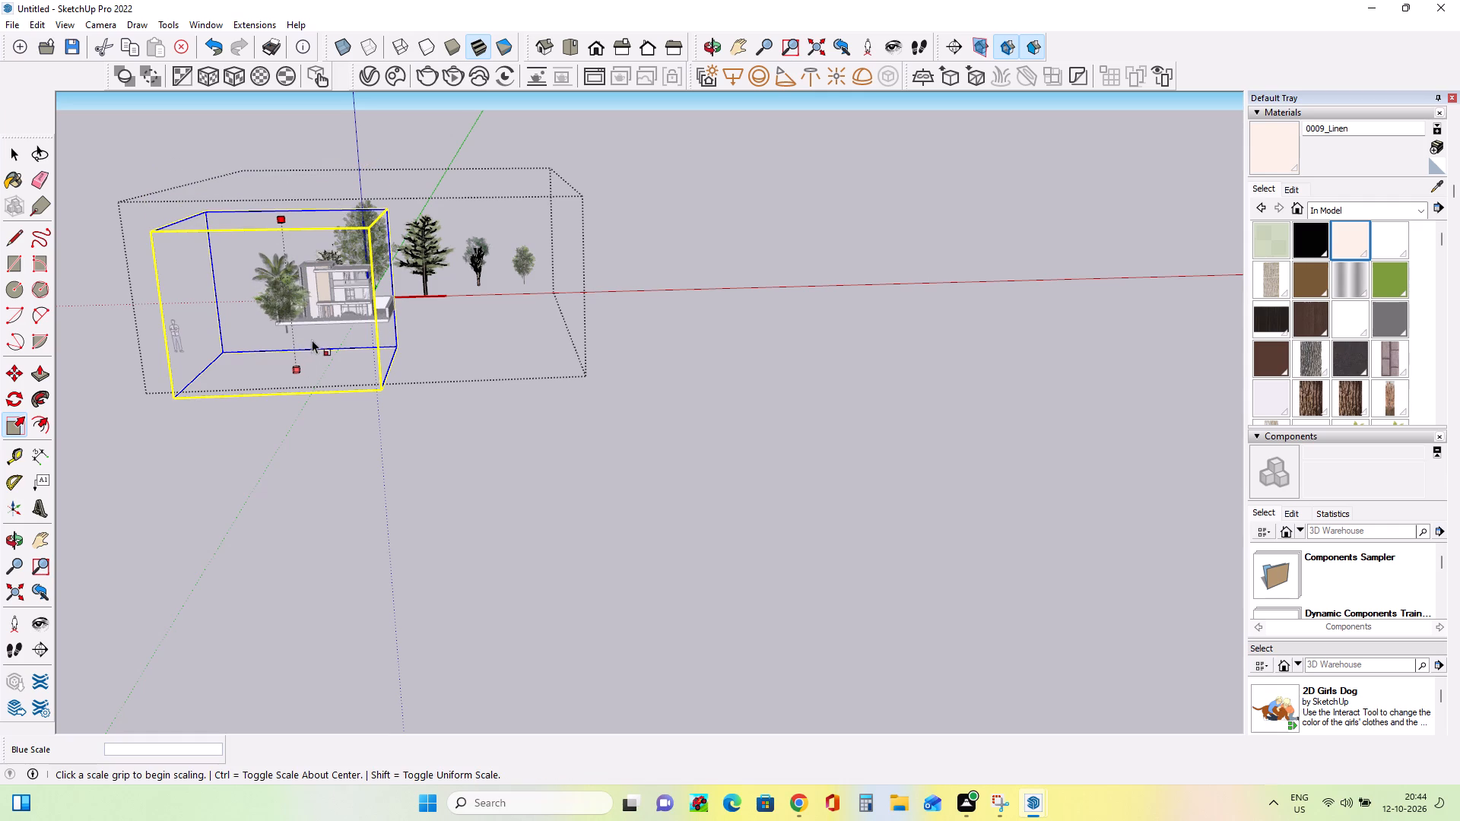
scroll(312, 340, up, 8)
scroll(323, 317, down, 1)
scroll(323, 313, up, 19)
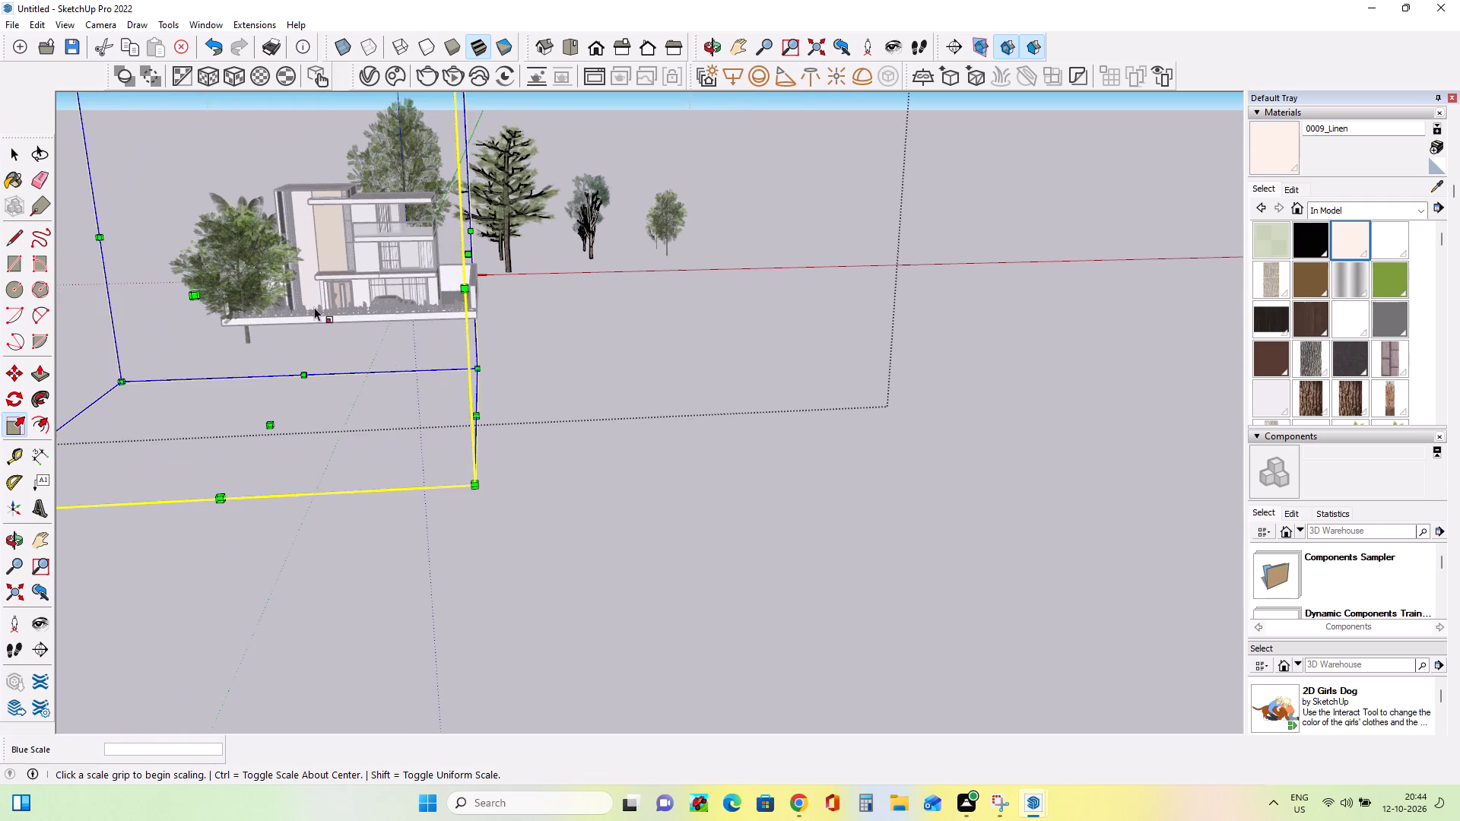
scroll(314, 307, up, 8)
scroll(316, 310, down, 1)
scroll(316, 309, up, 2)
middle_drag(304, 374, 372, 258)
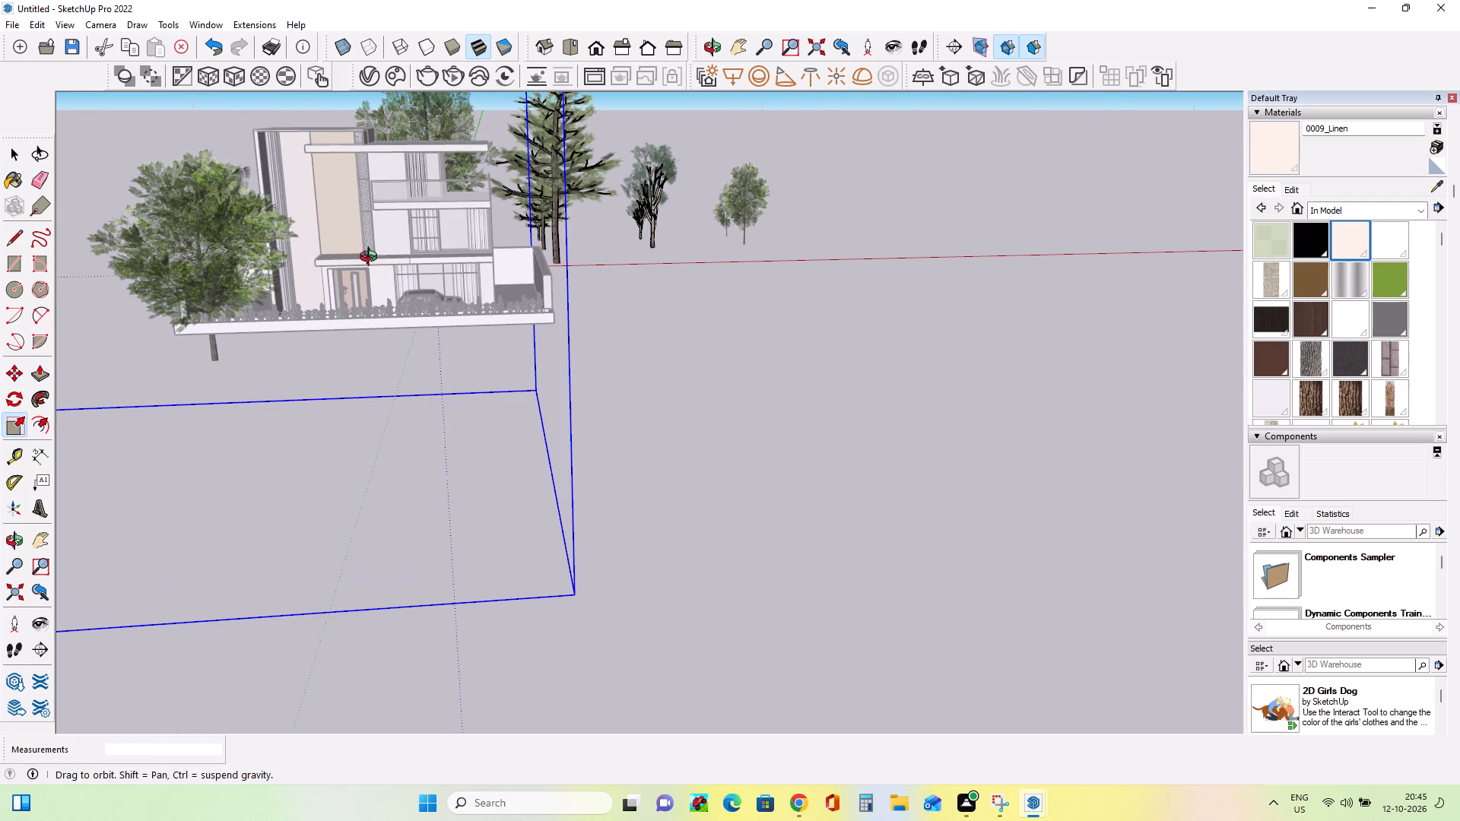
middle_drag(372, 258, 347, 307)
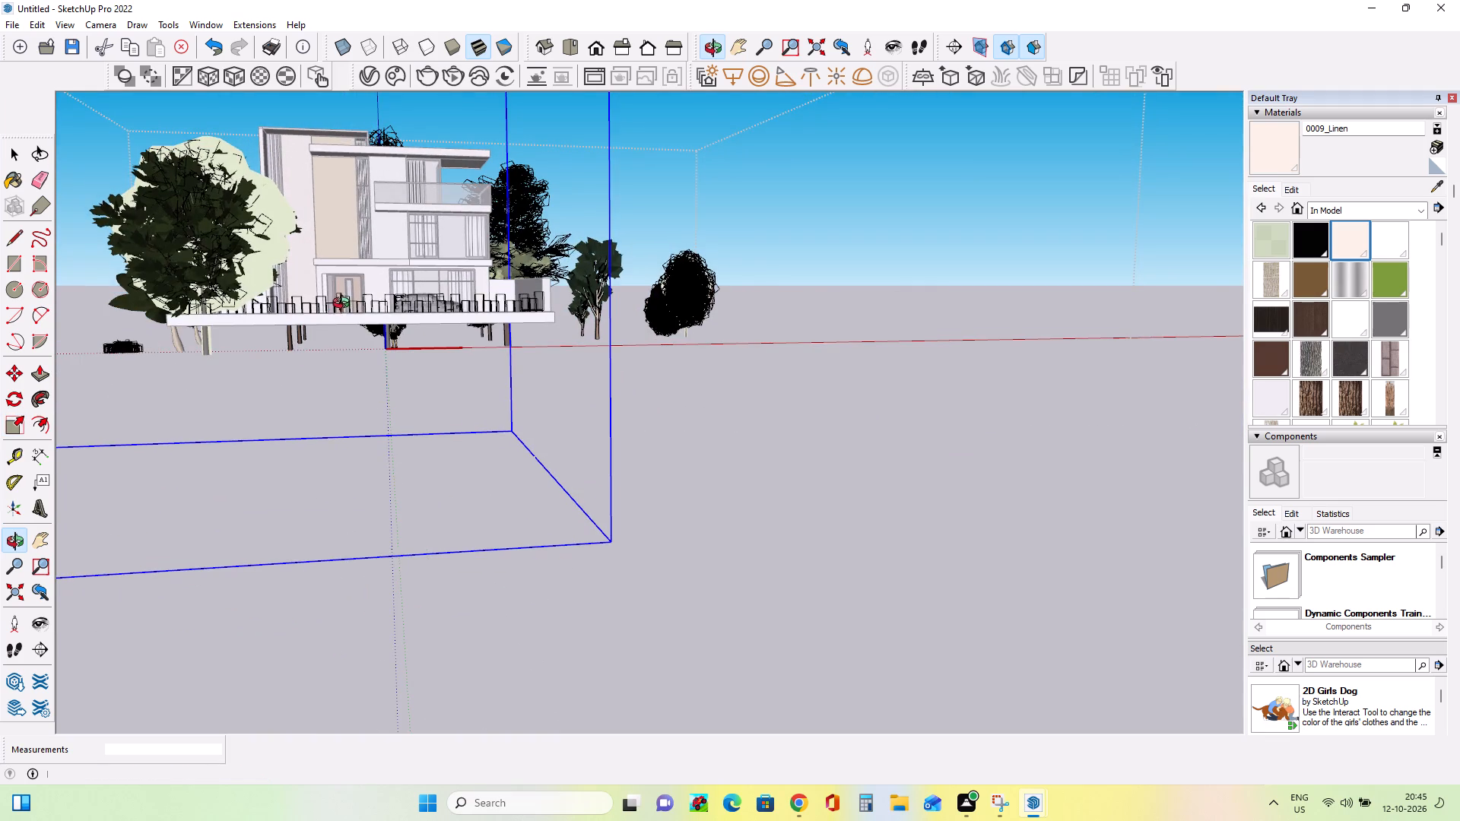
scroll(342, 279, up, 5)
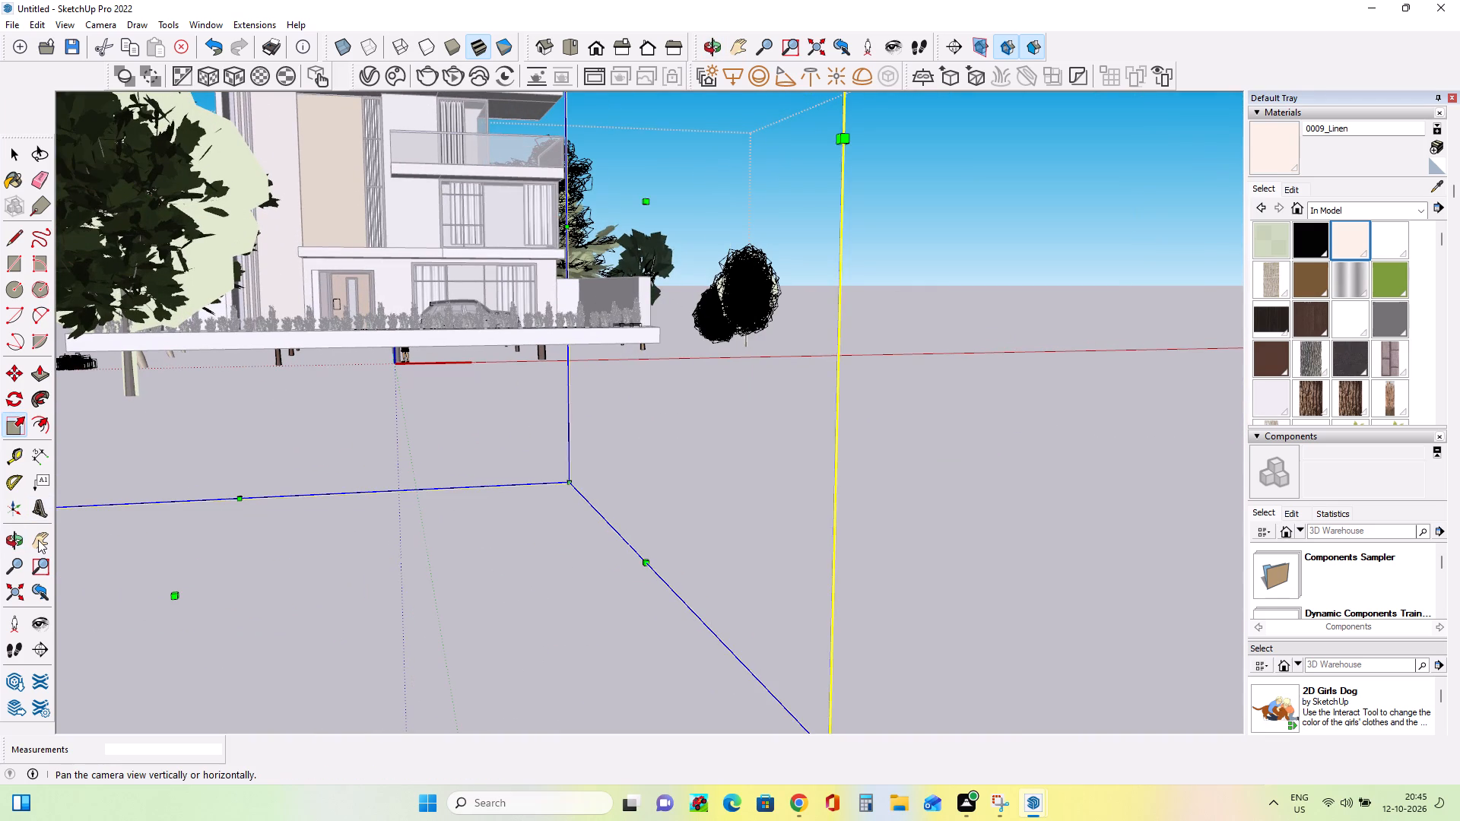
click(38, 540)
drag(290, 324, 404, 570)
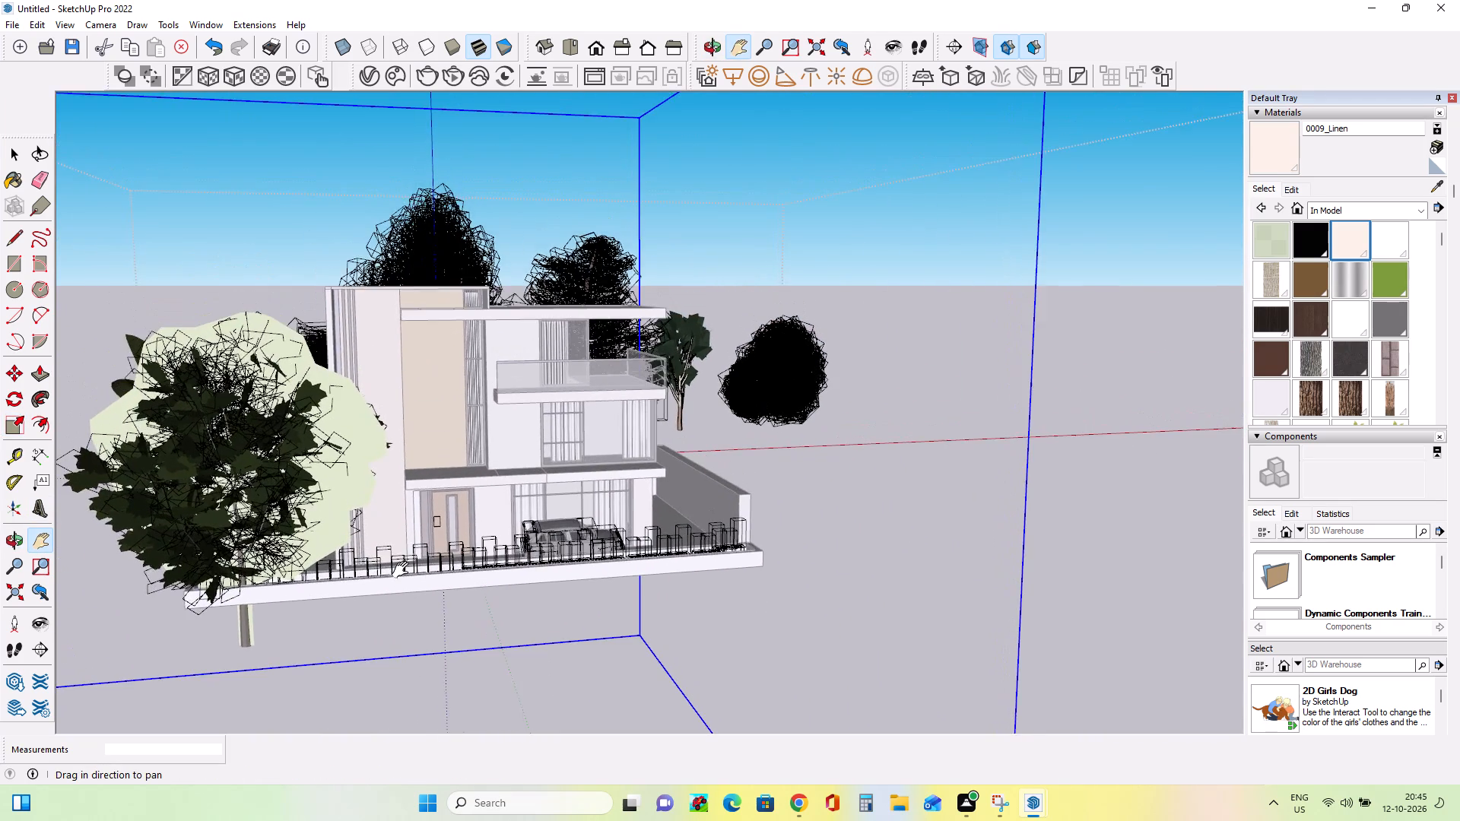
drag(404, 570, 401, 568)
scroll(355, 563, up, 3)
scroll(494, 540, down, 3)
middle_drag(607, 546, 514, 537)
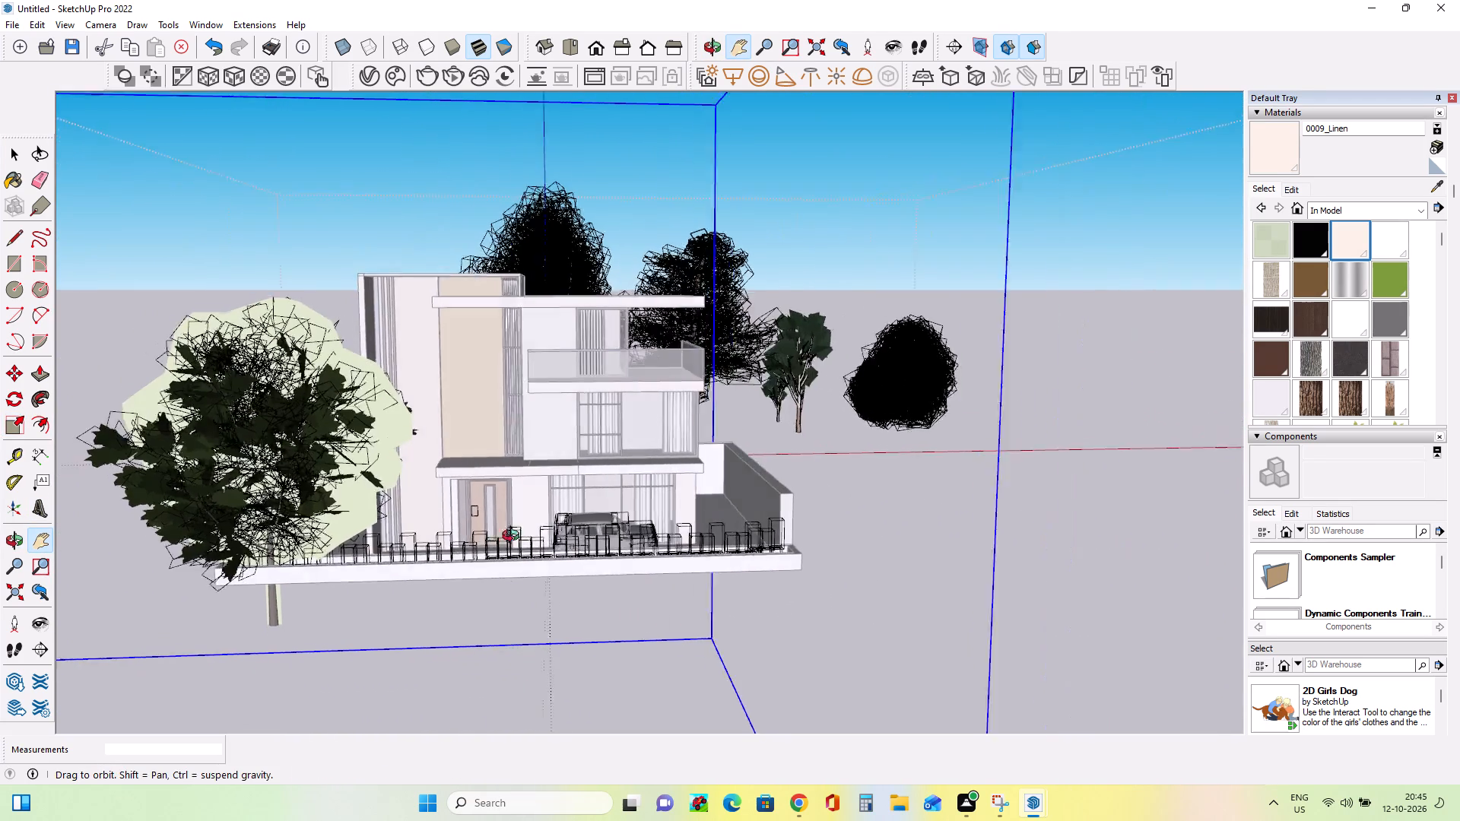
middle_drag(514, 537, 513, 531)
scroll(424, 497, up, 4)
scroll(490, 499, down, 3)
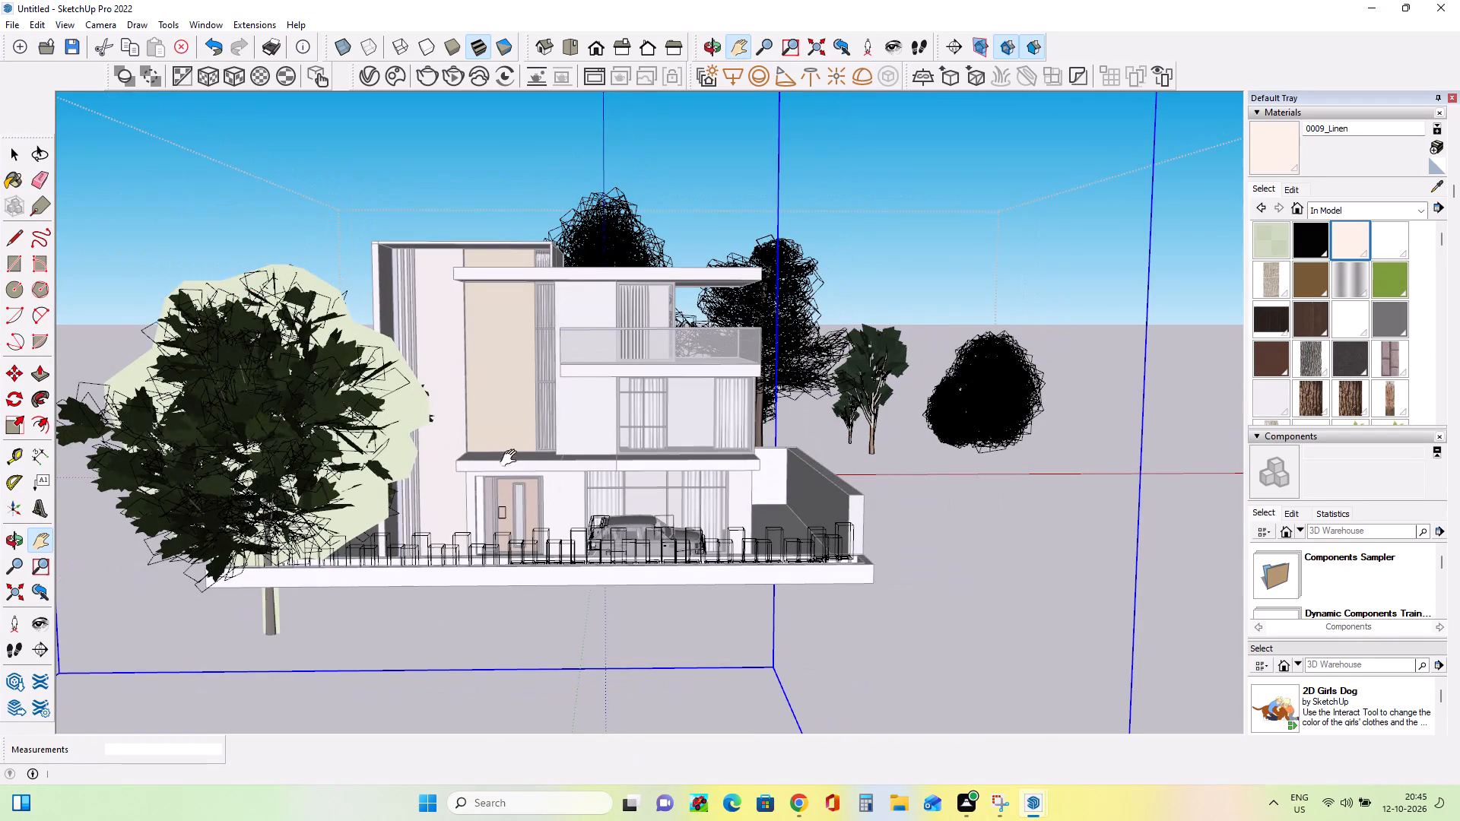
drag(468, 460, 517, 530)
middle_drag(519, 527, 517, 518)
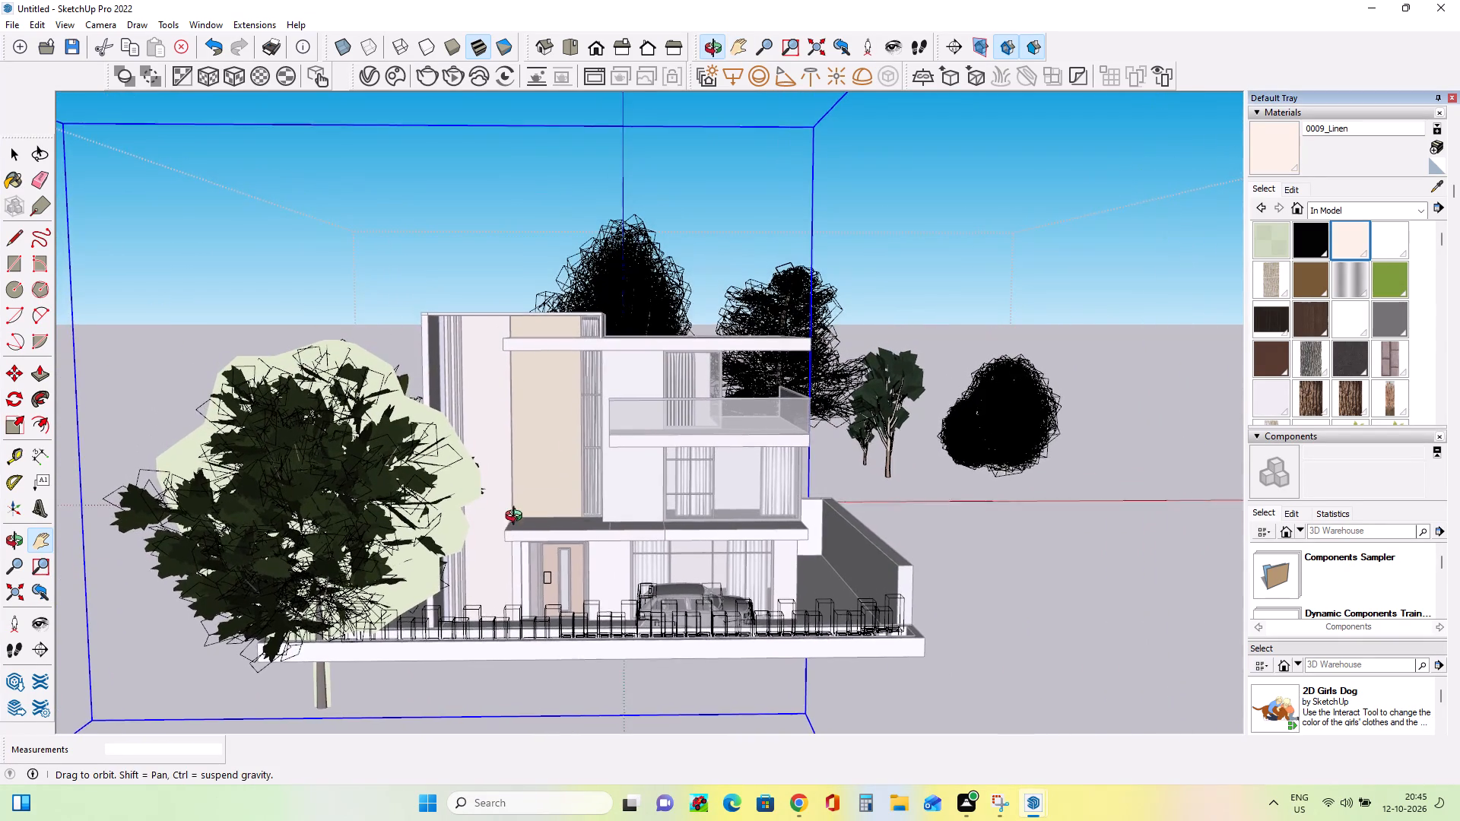
middle_drag(517, 518, 513, 494)
scroll(513, 495, up, 4)
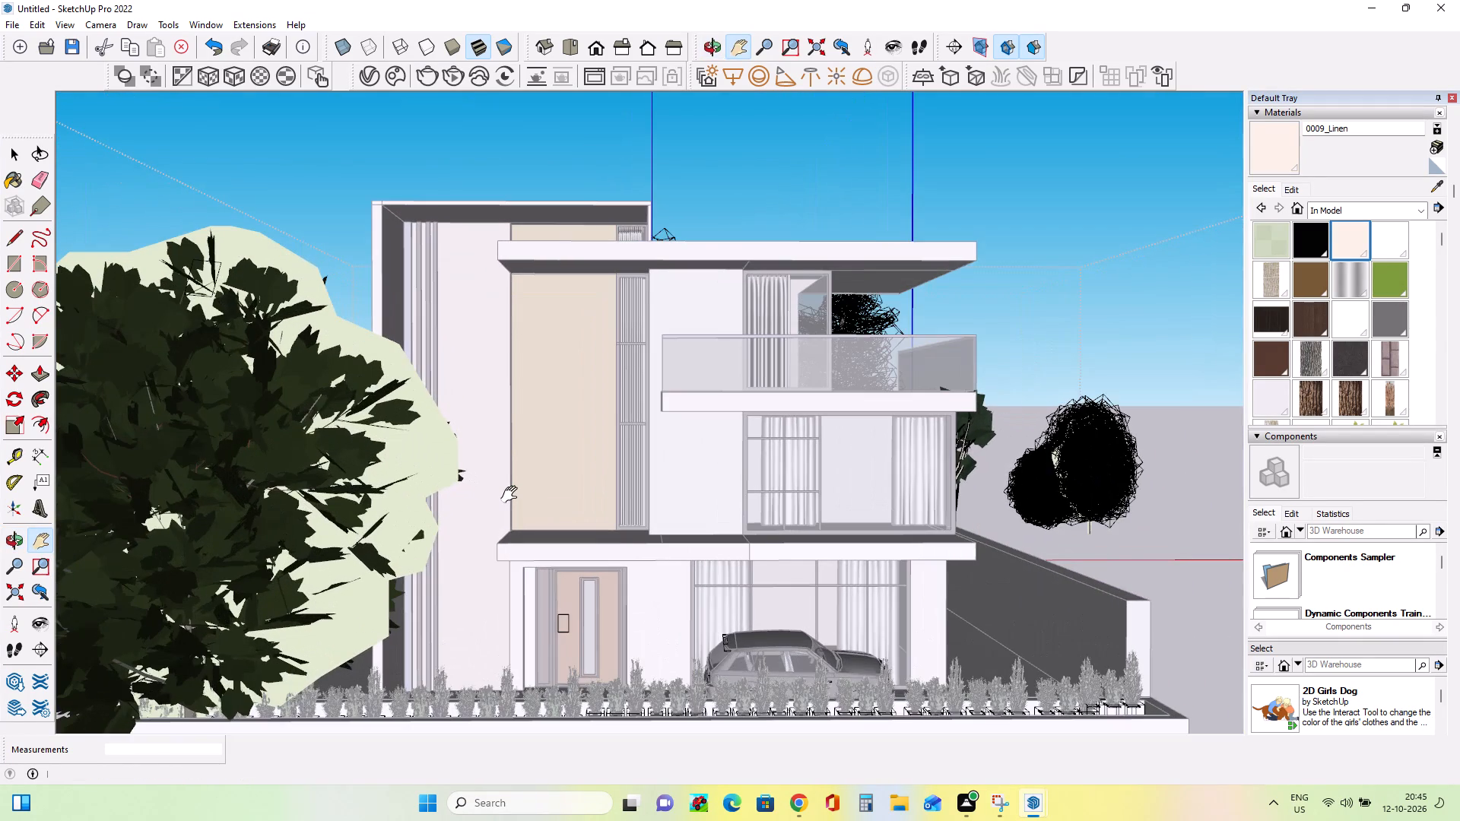
scroll(513, 495, down, 1)
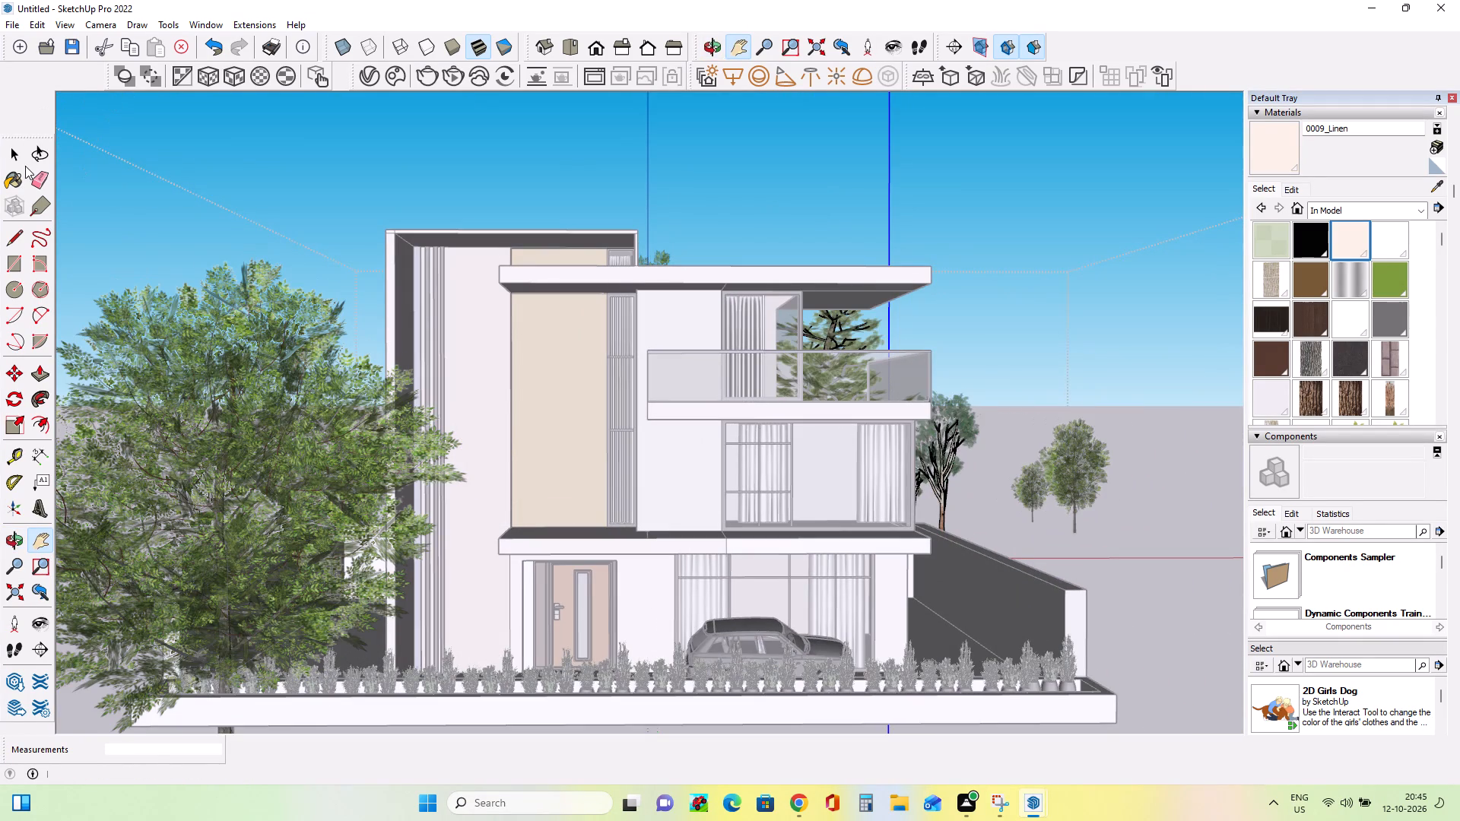
Exit the trees component, start a new V-Ray render of the front view, and bring up the frame buffer.
click(25, 166)
click(183, 159)
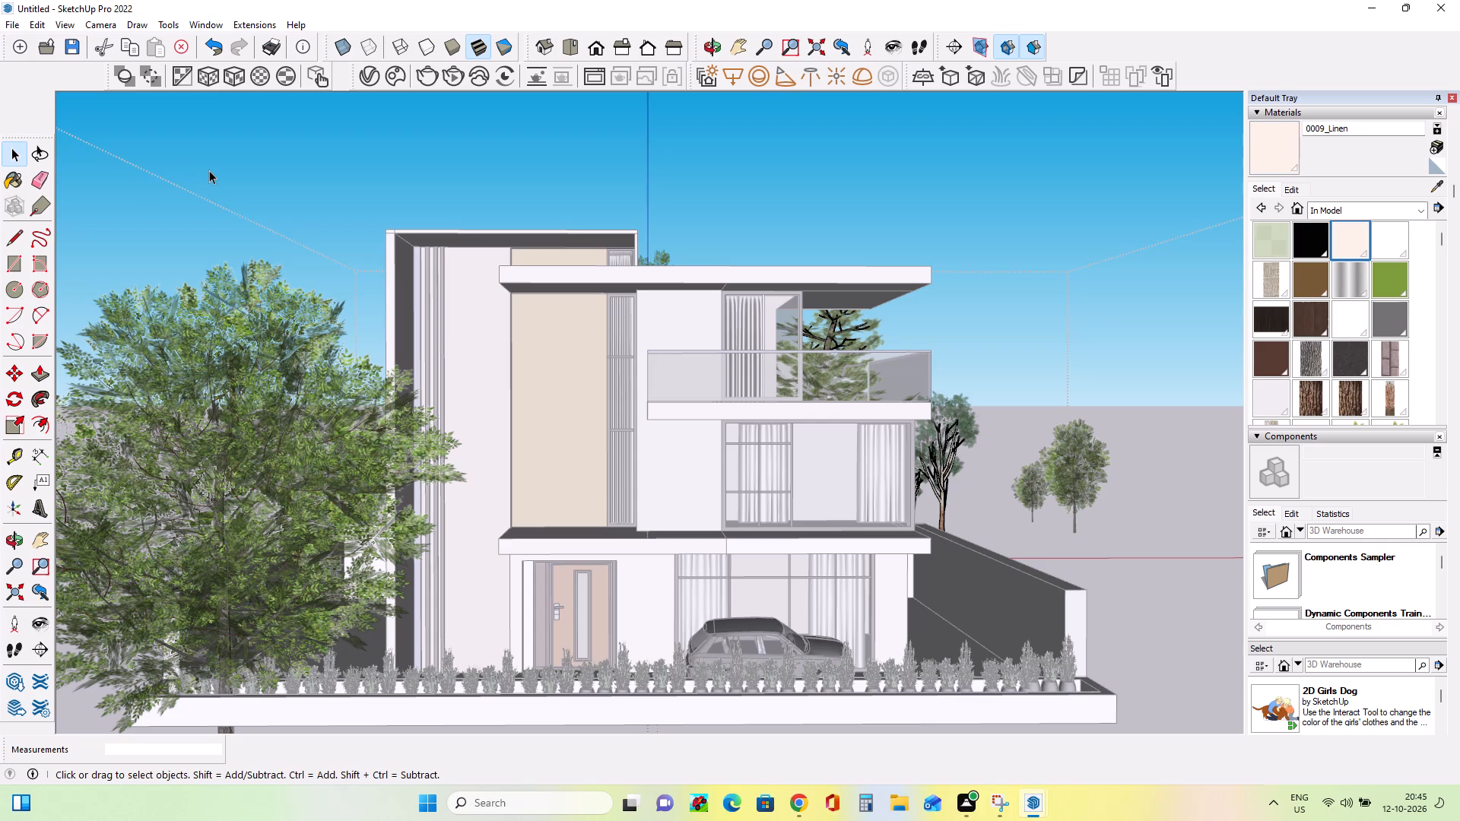
double_click(209, 170)
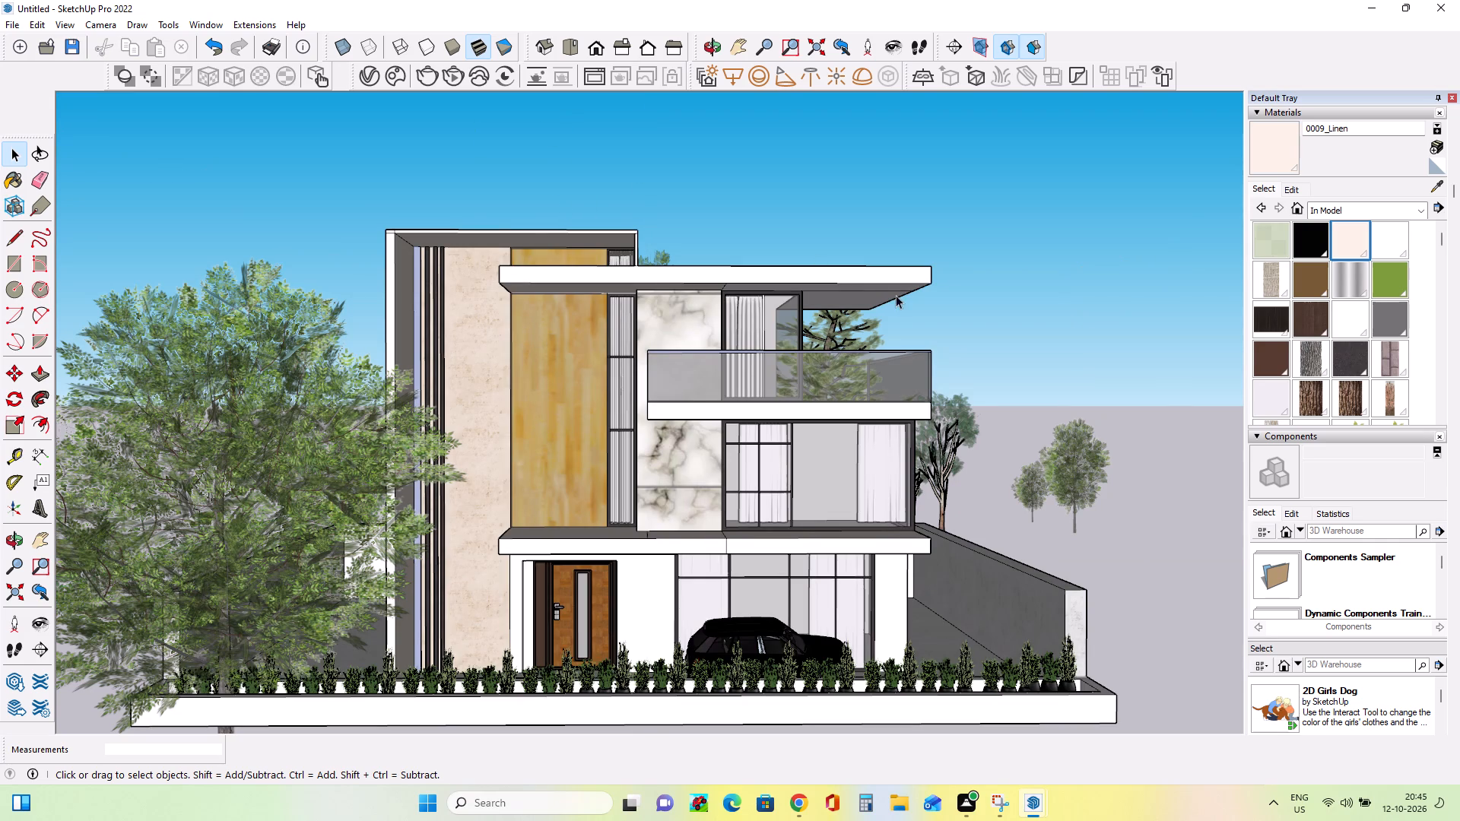
click(424, 74)
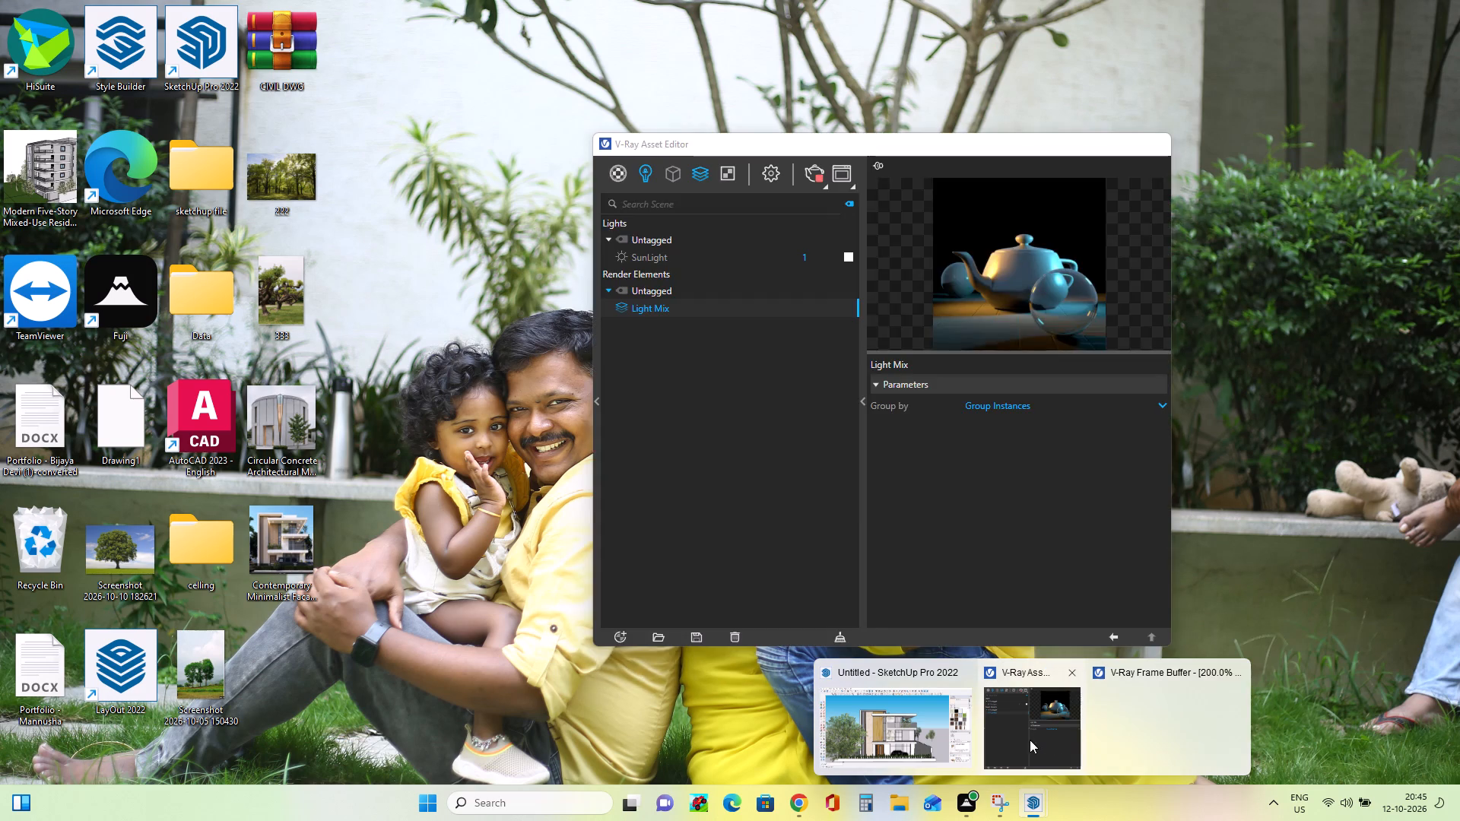
click(1132, 735)
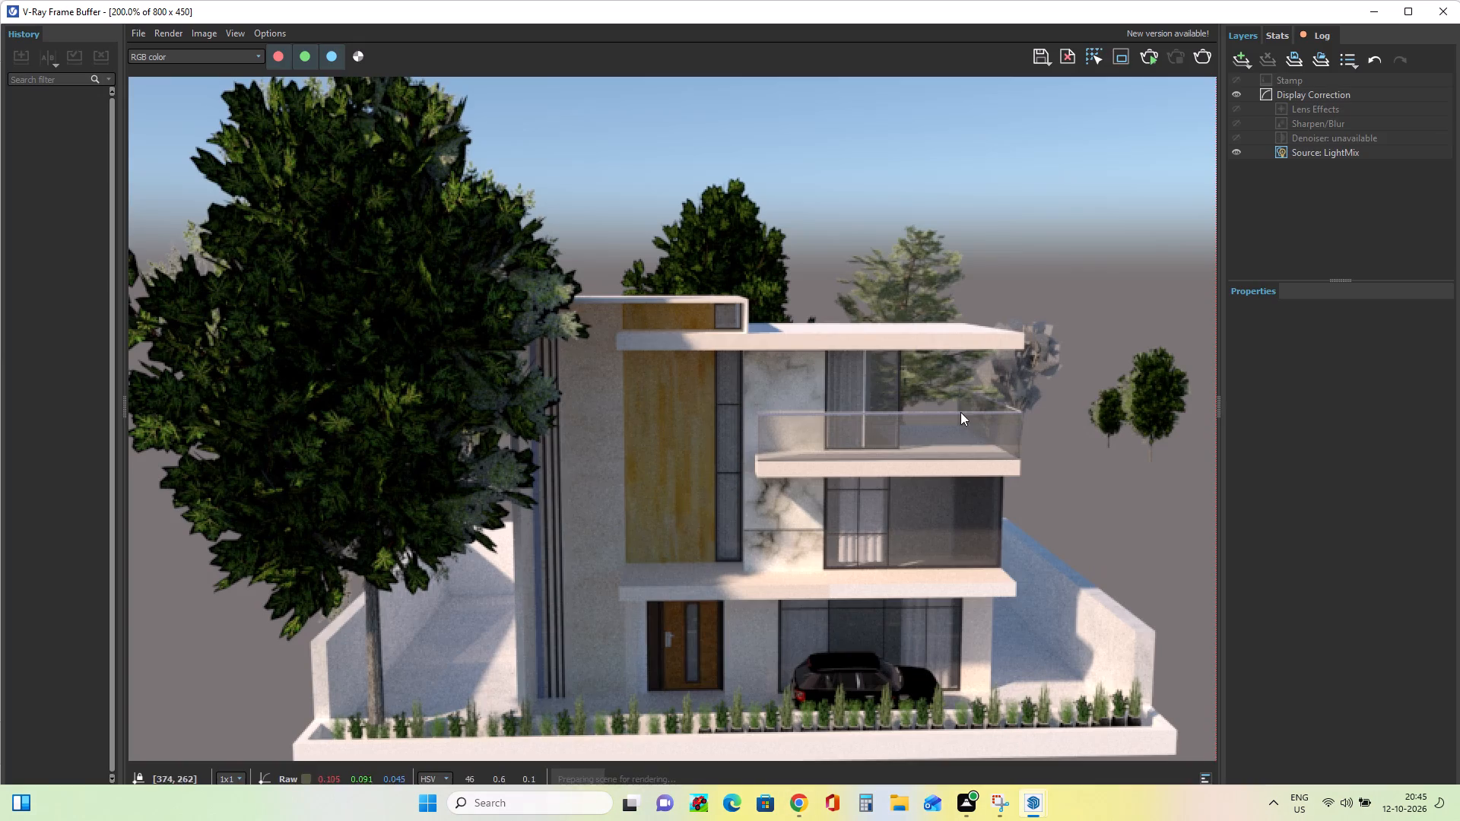
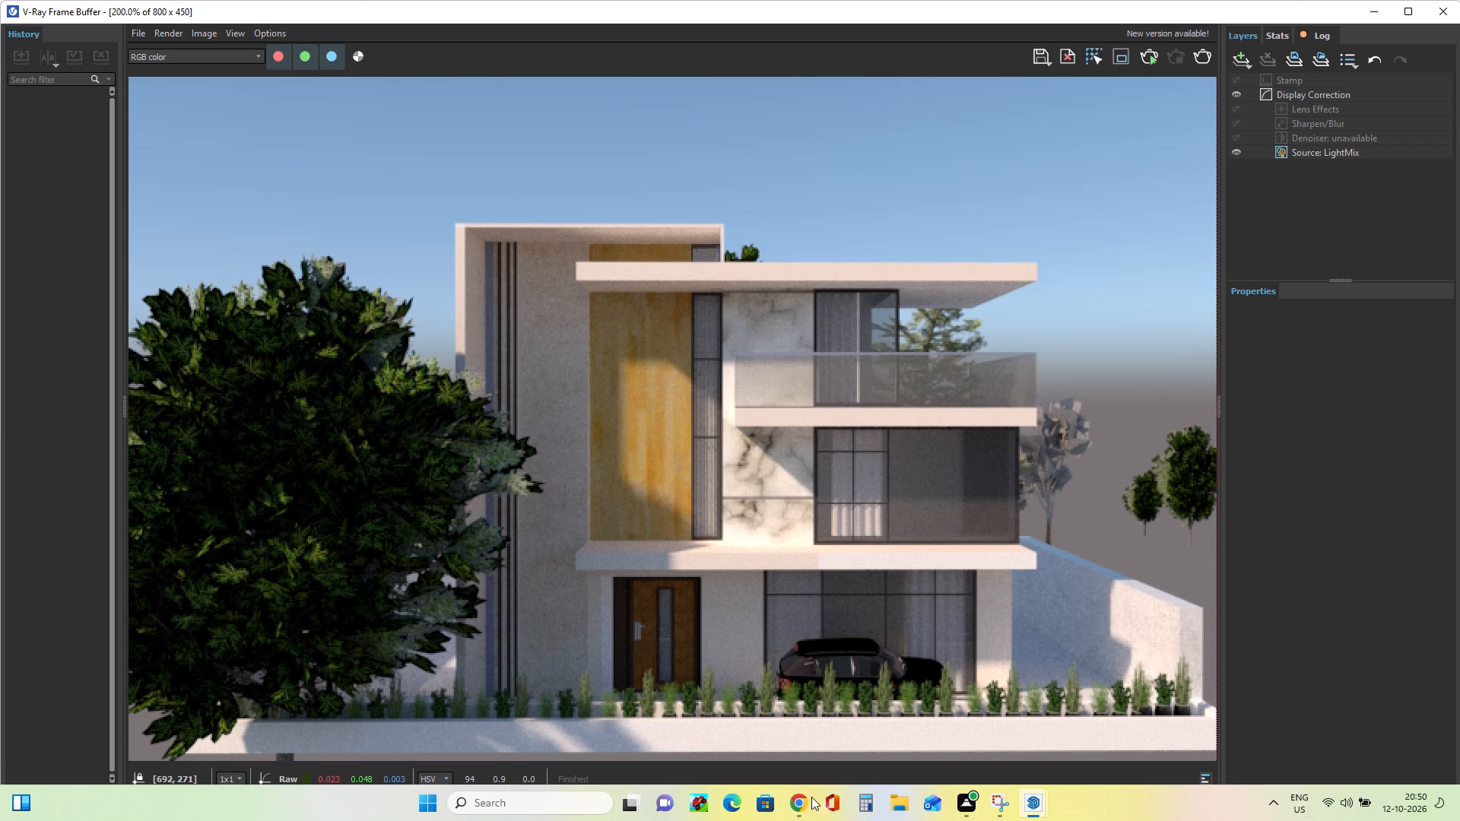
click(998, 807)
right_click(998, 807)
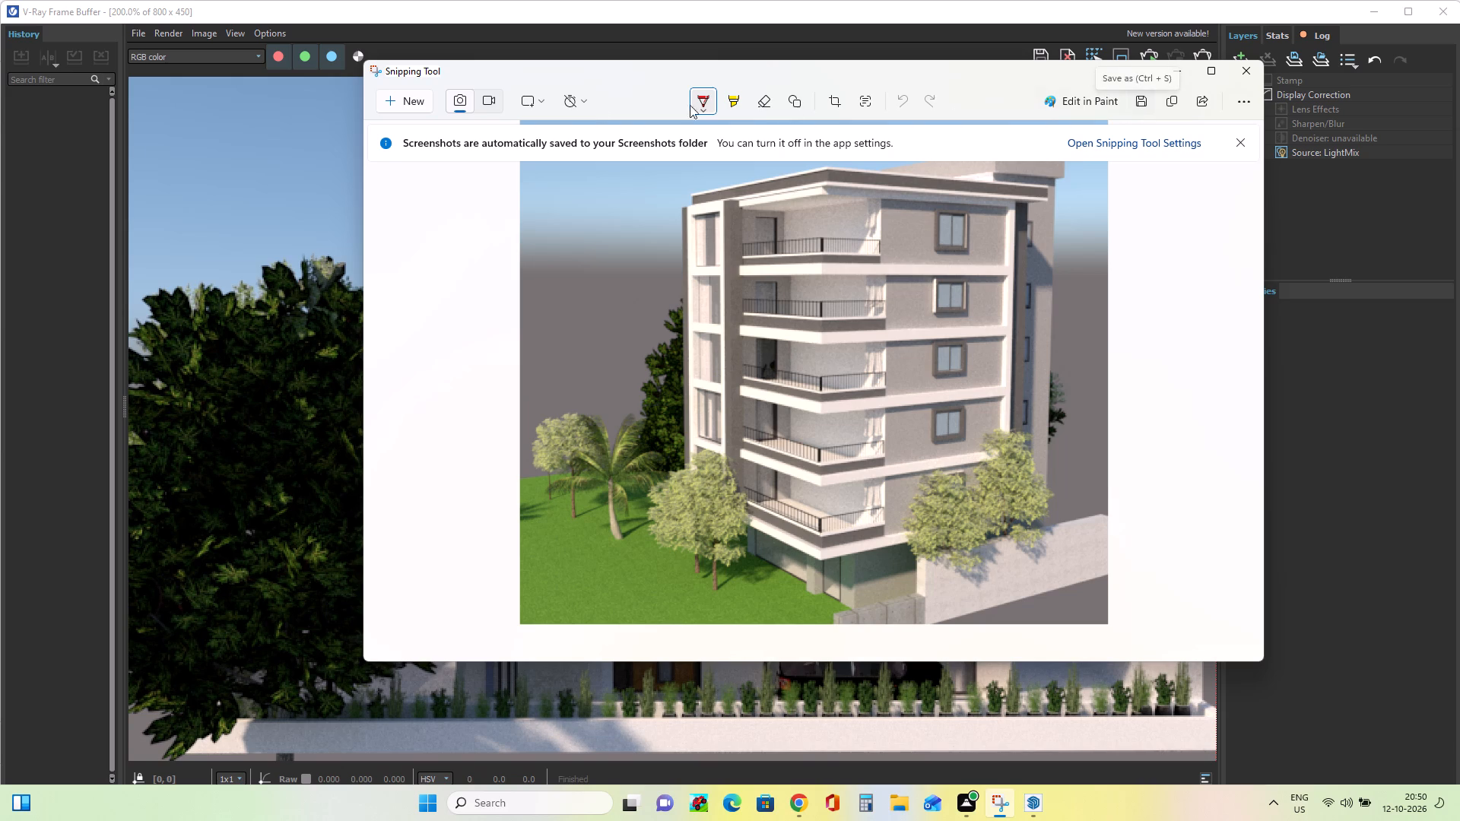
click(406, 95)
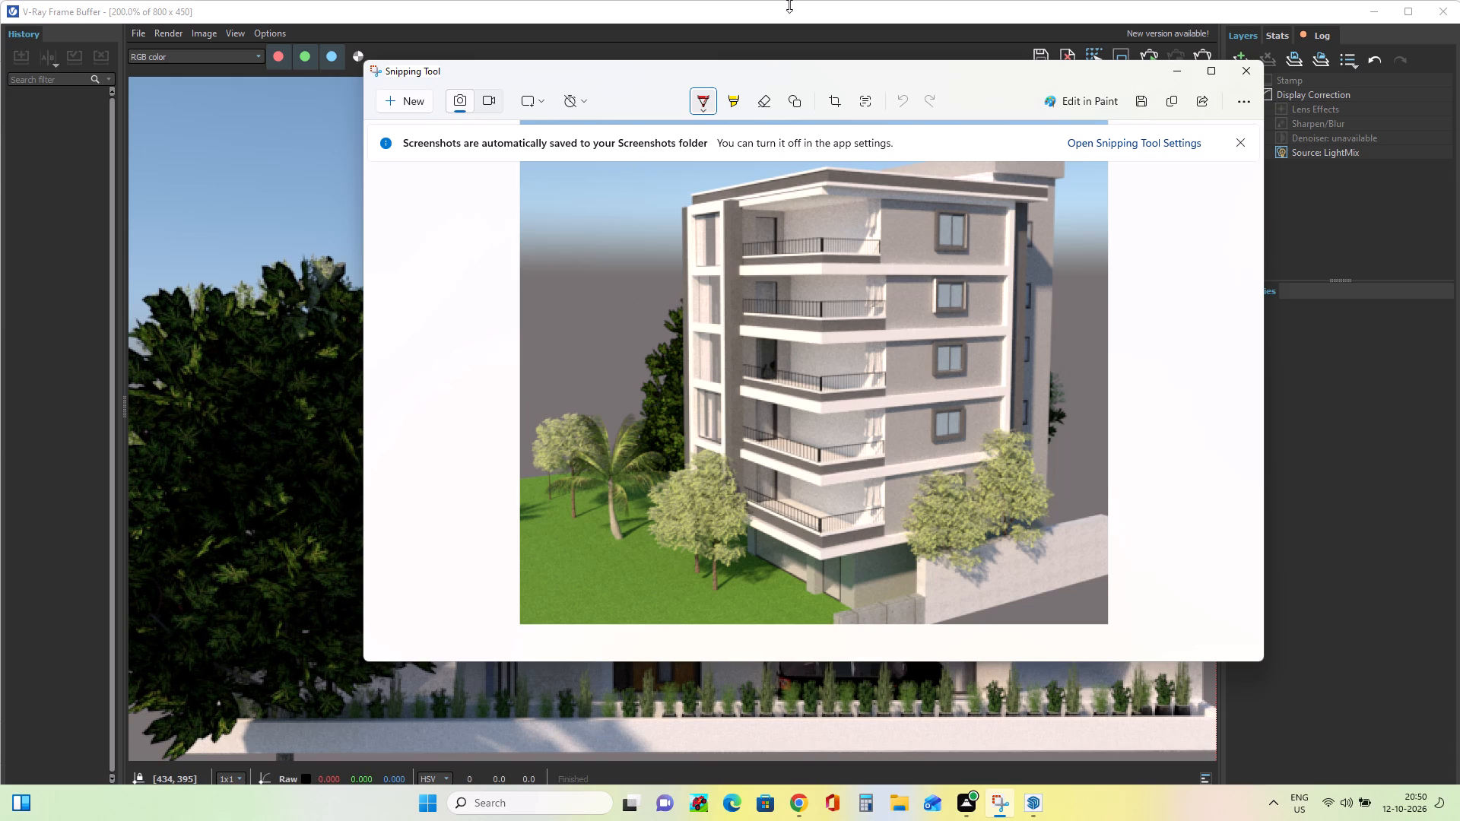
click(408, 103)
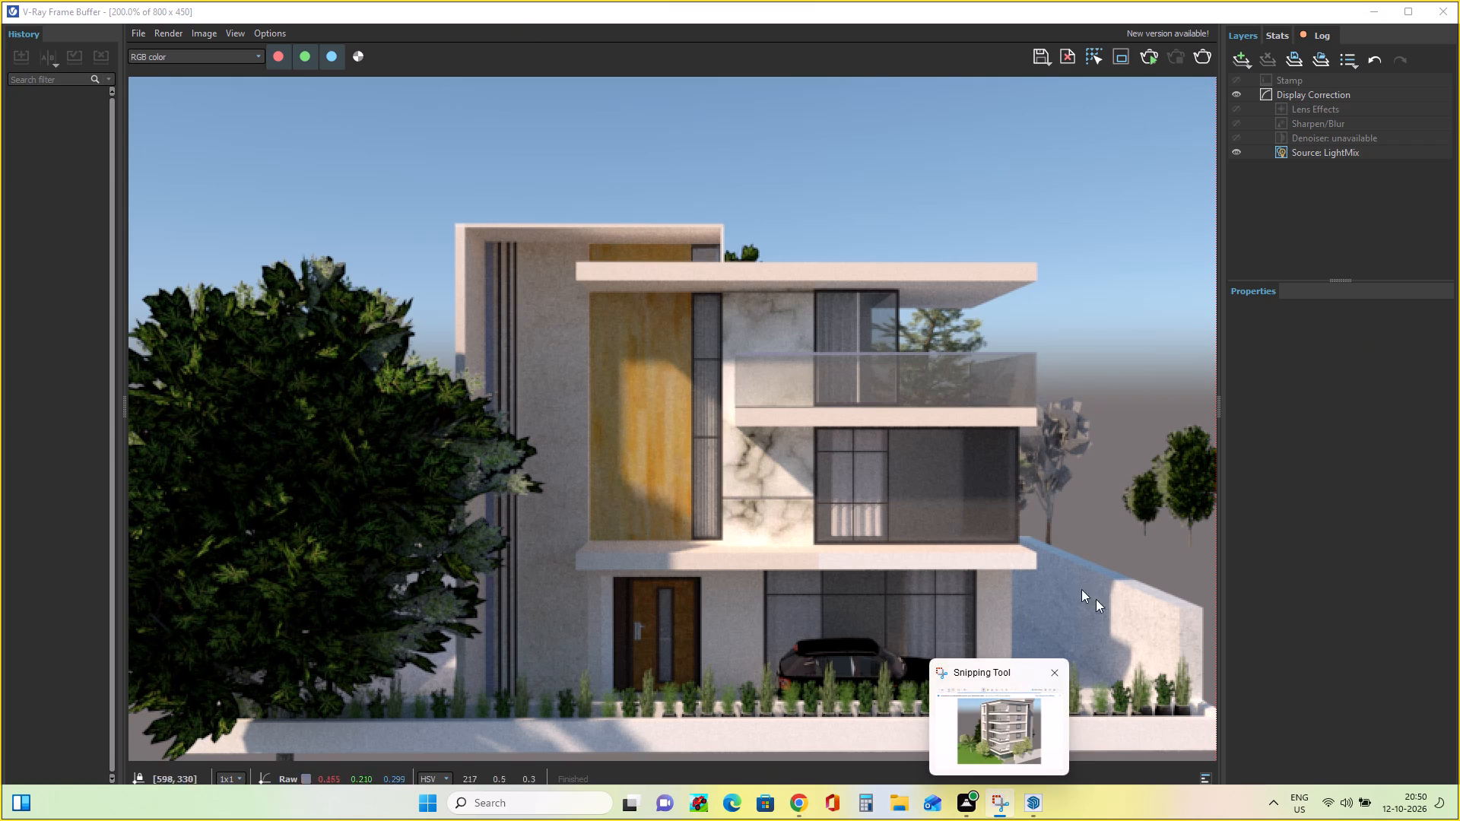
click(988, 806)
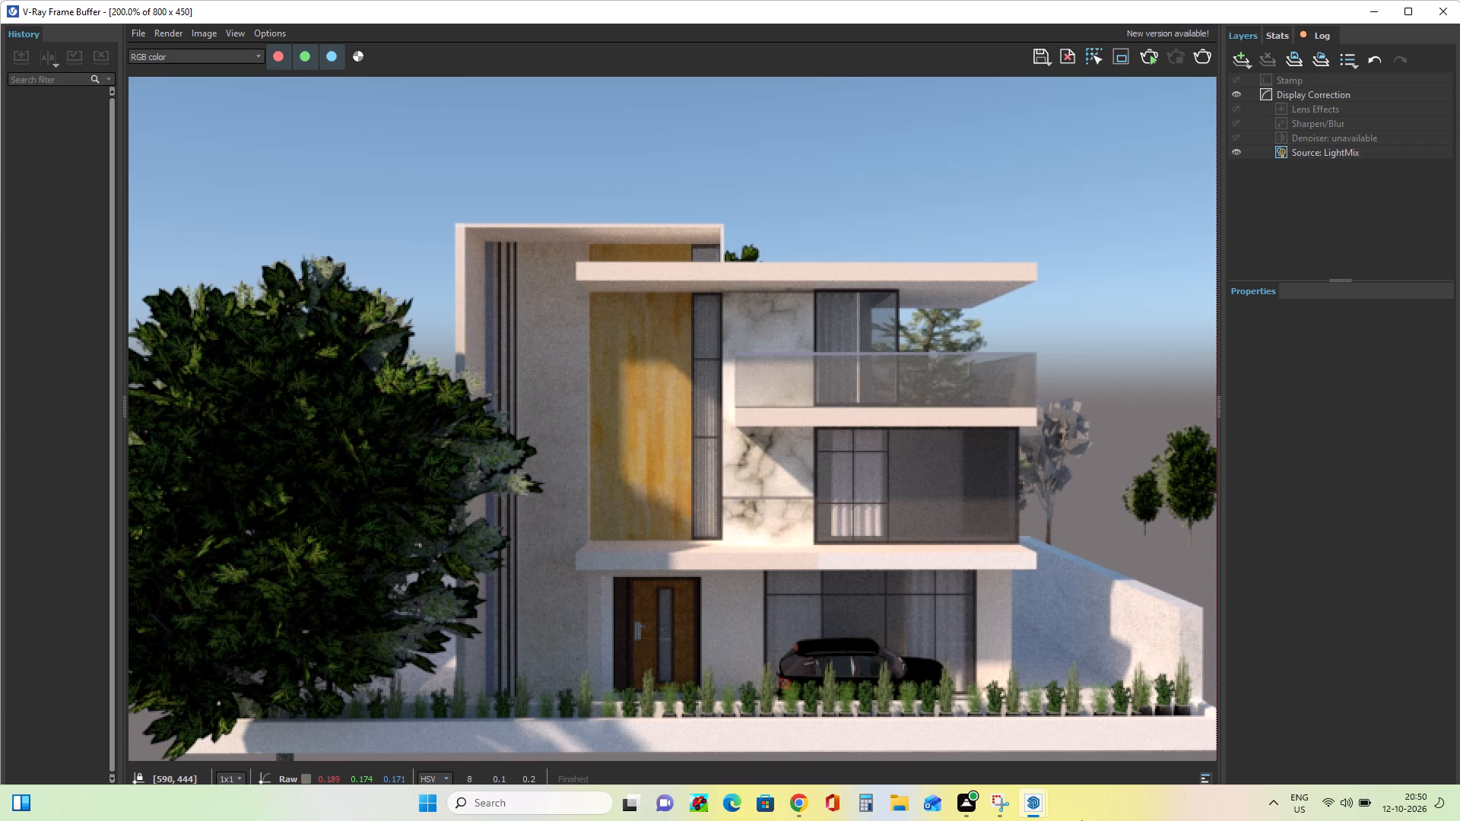
Switch to Snipping Tool and capture a rectangular snip of the rendered front view, including the leafy tree and the whole house.
click(1005, 799)
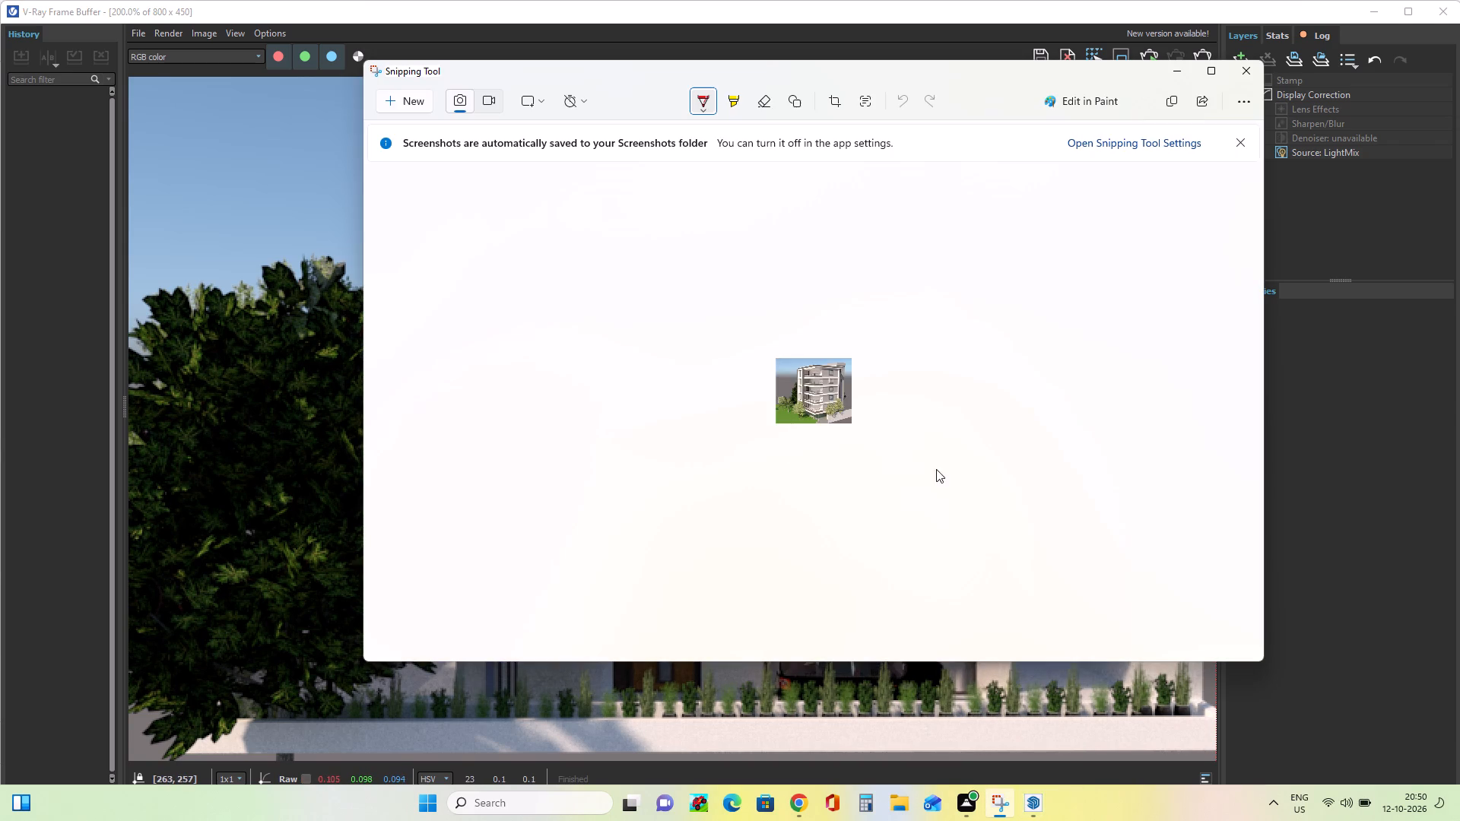
click(414, 100)
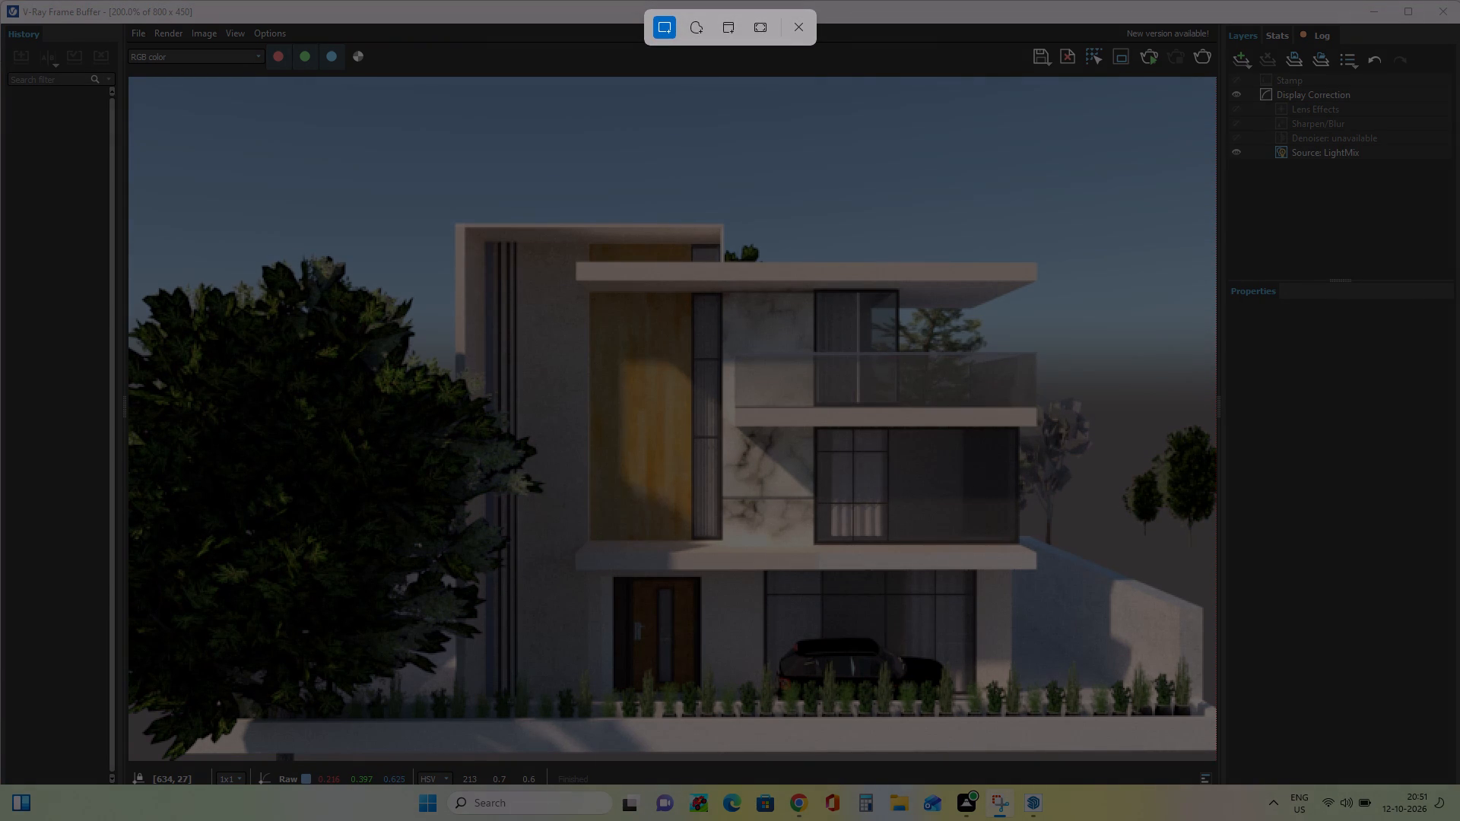
drag(1118, 106, 156, 766)
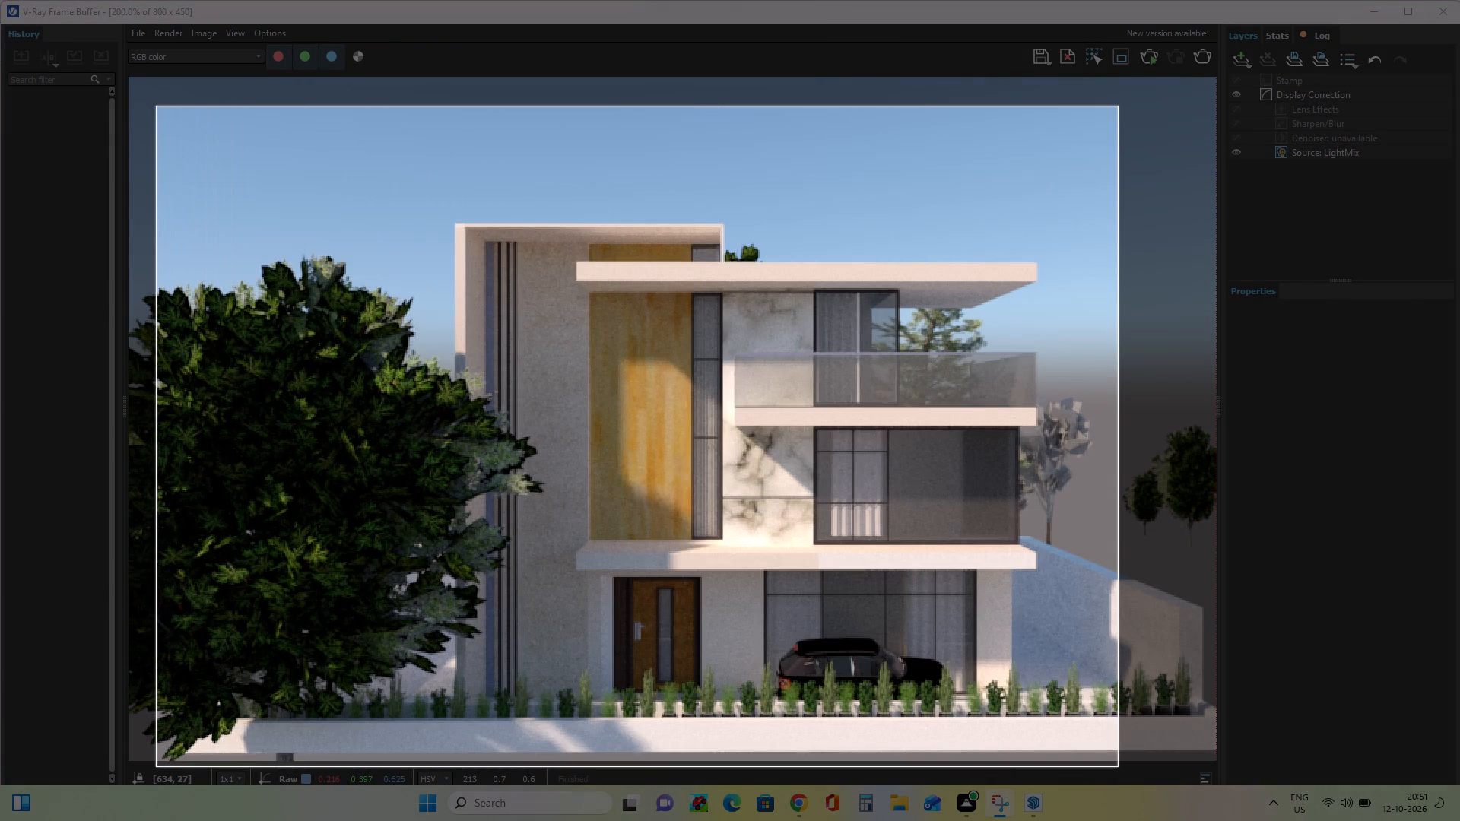
drag(156, 766, 132, 759)
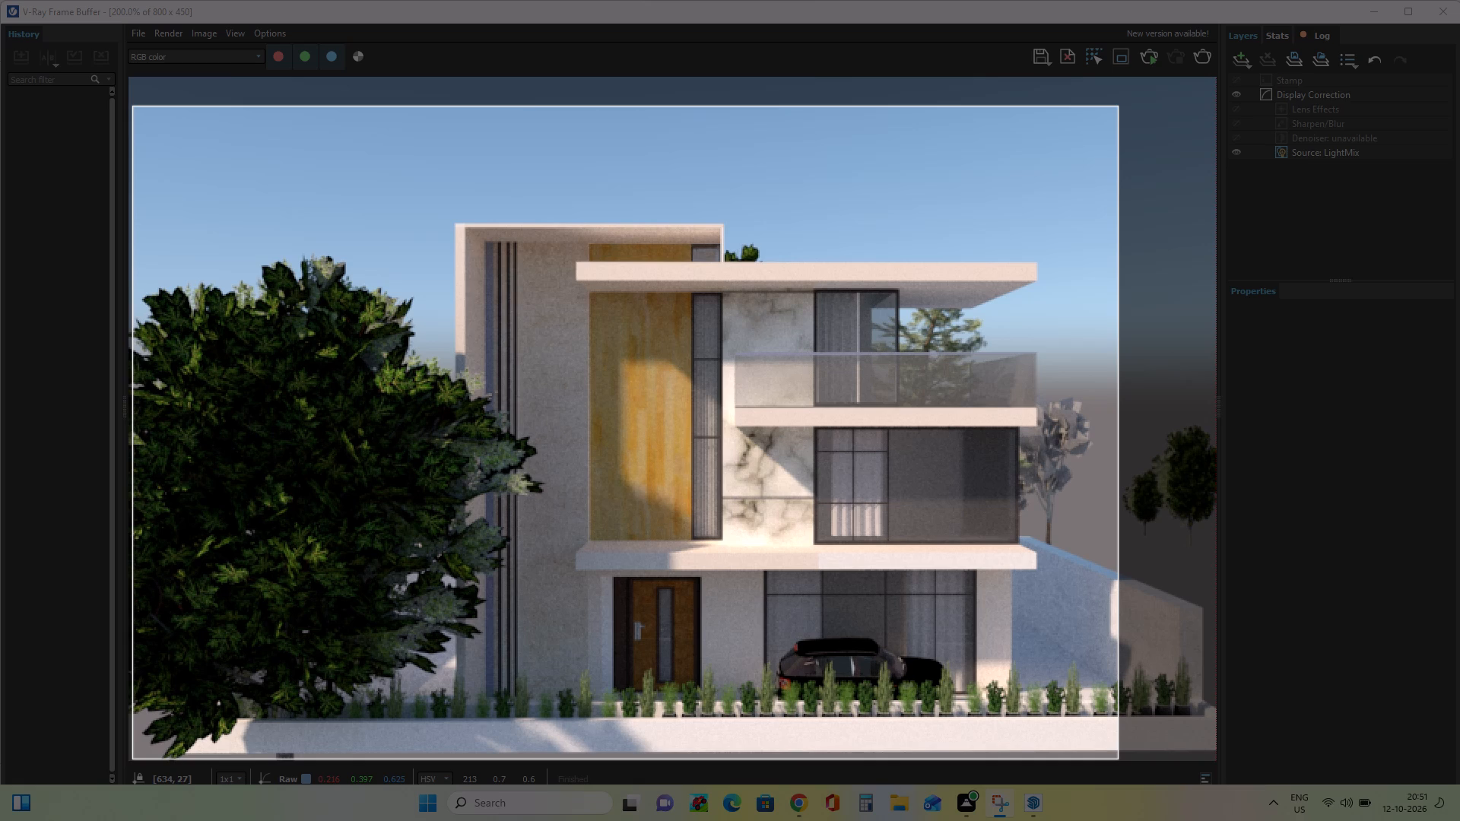
drag(132, 759, 132, 753)
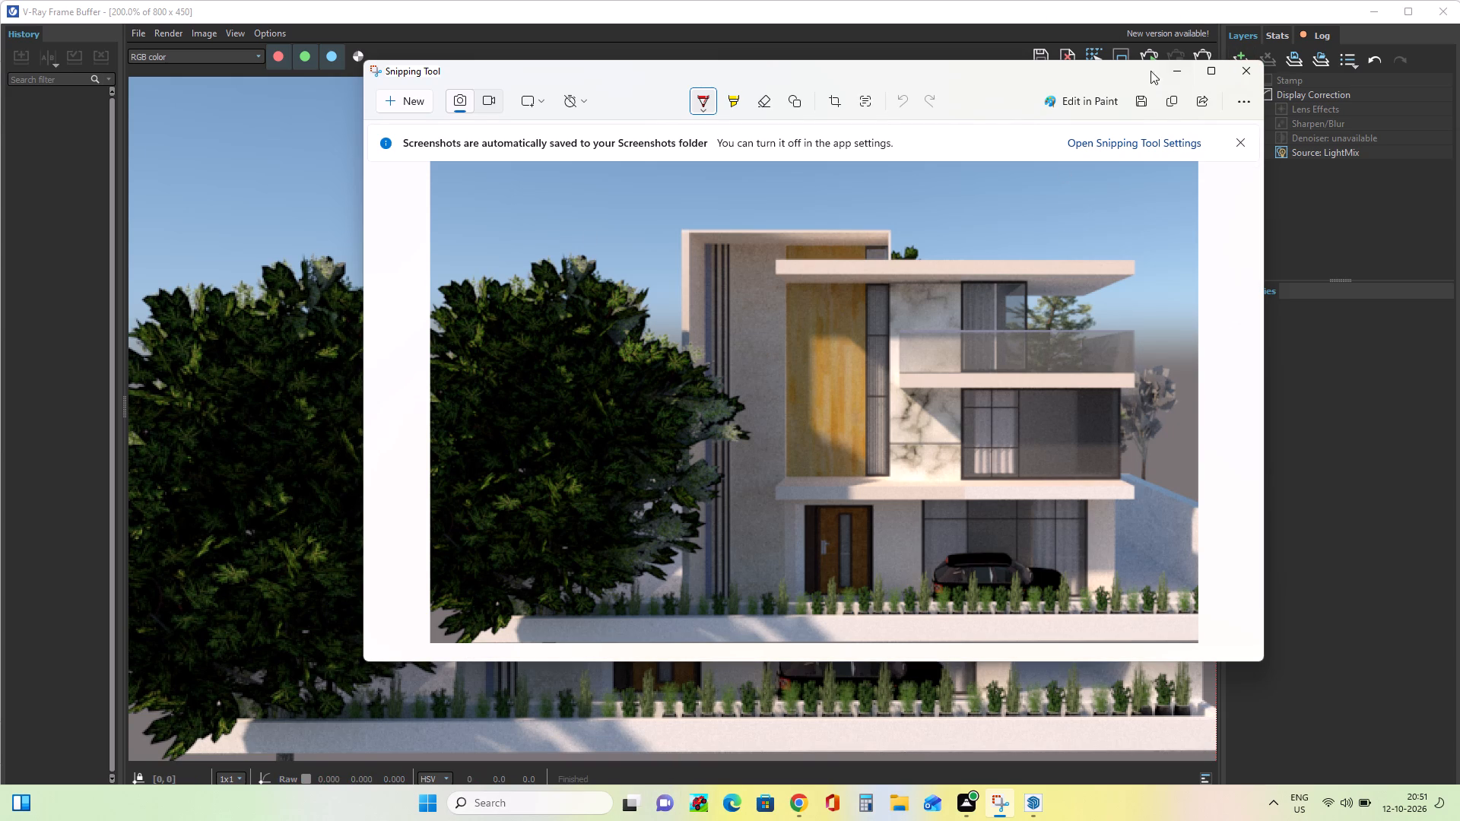
Save the snip to the Desktop as a PNG named "Contemporary Minimalist Facade Design.pdf" and put Snipping Tool away.
click(1138, 101)
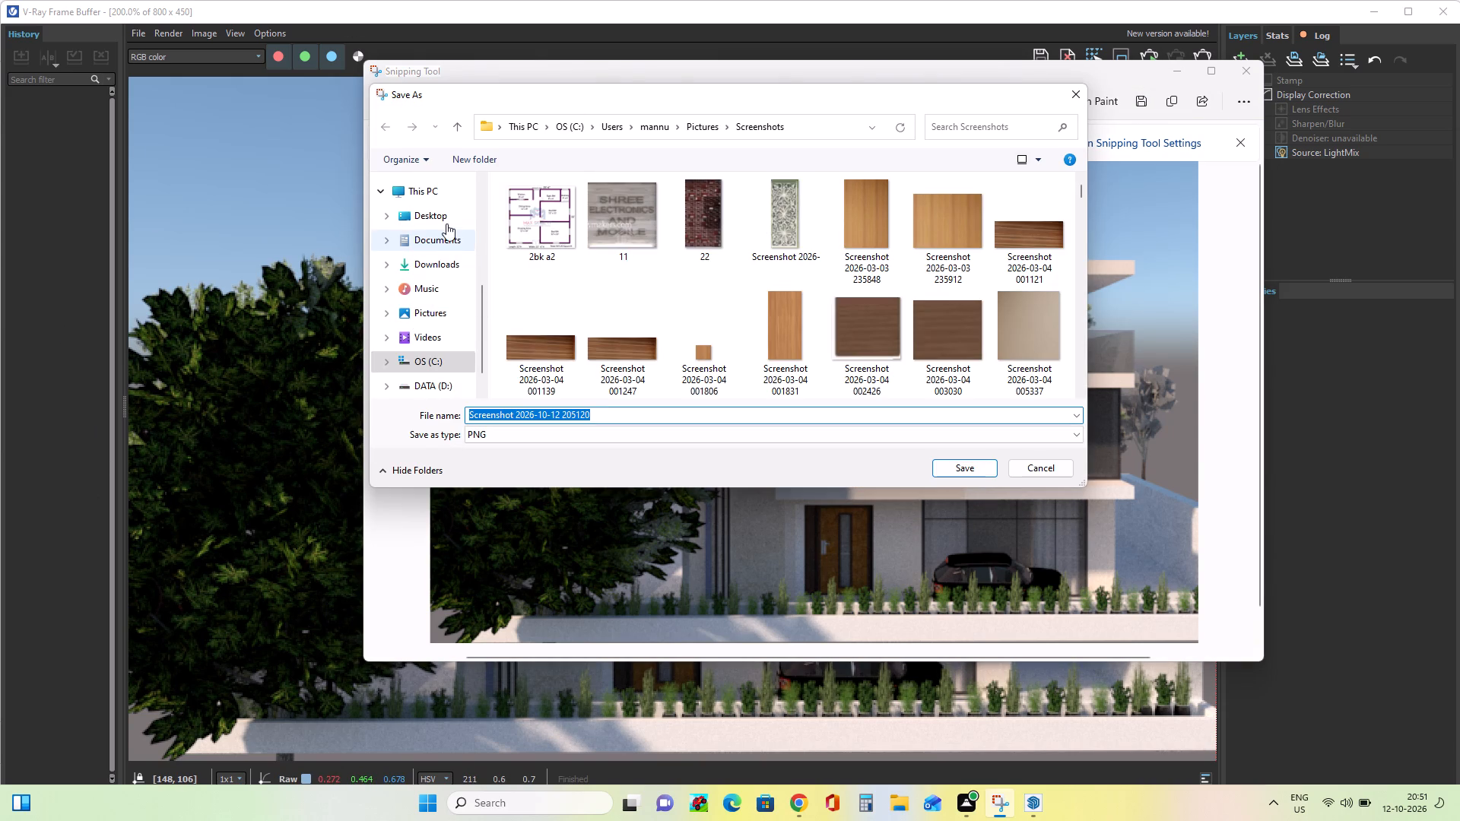
click(447, 223)
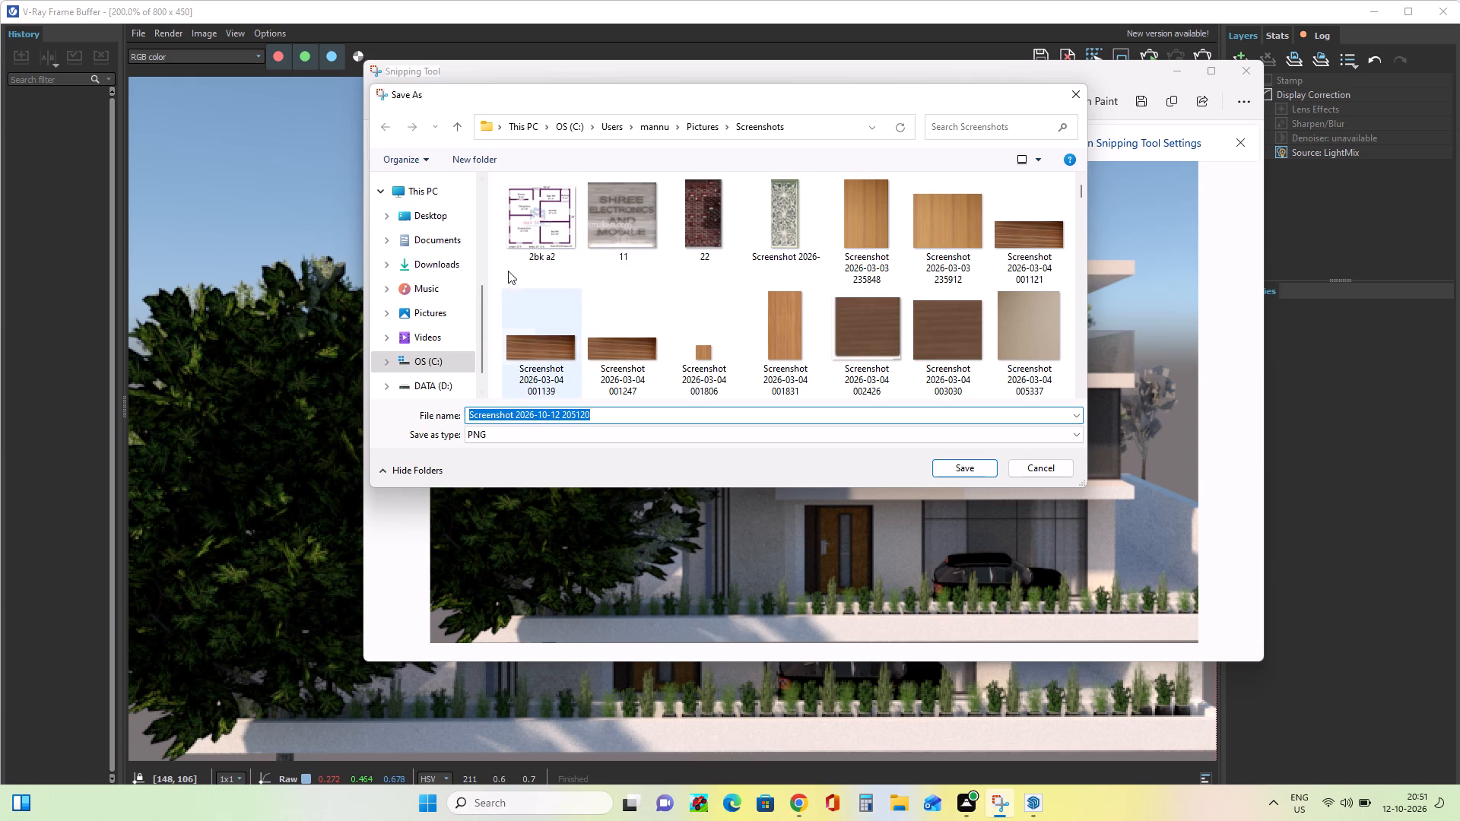
scroll(435, 414, down, 5)
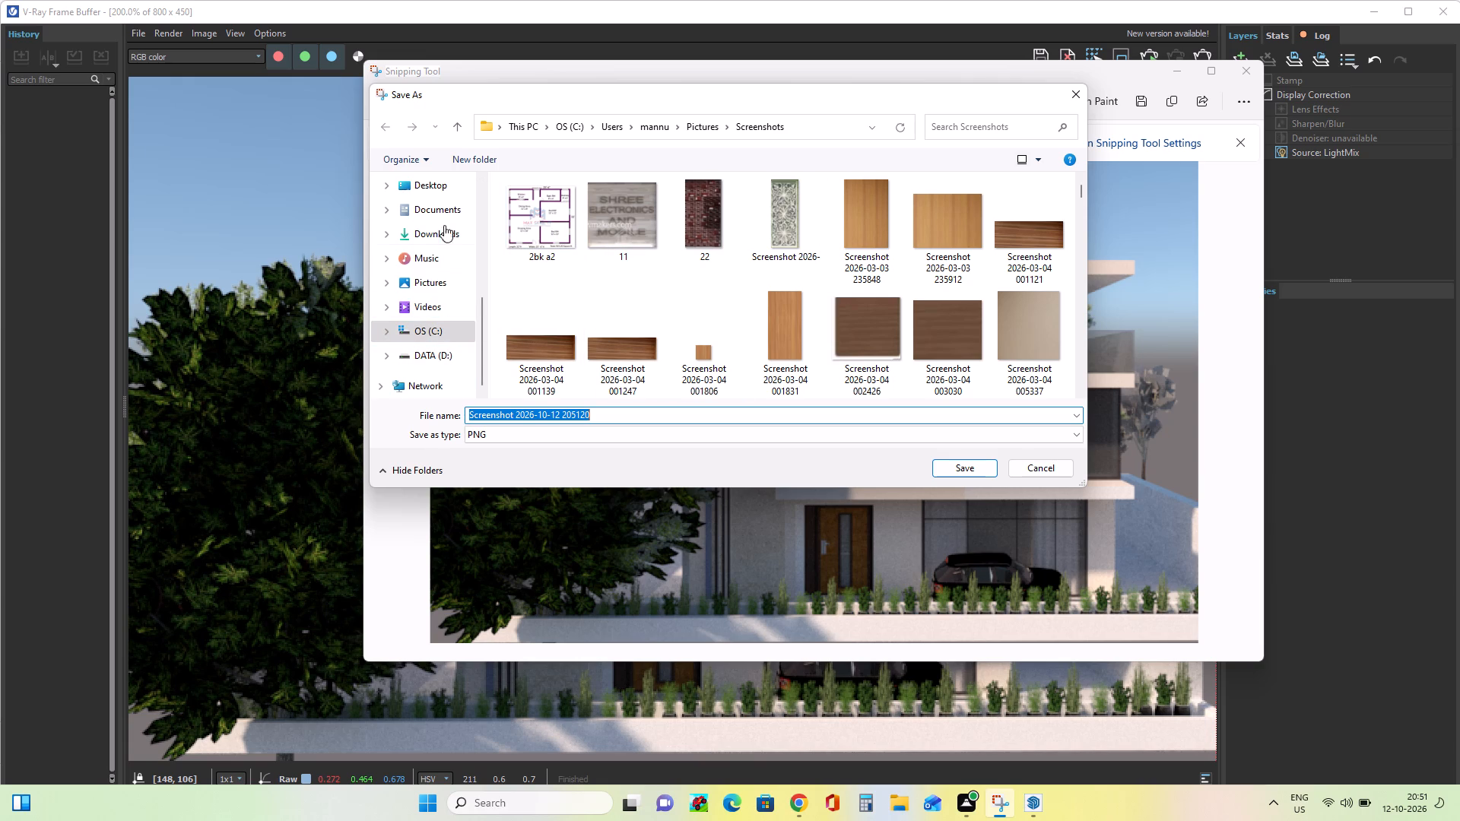
click(445, 192)
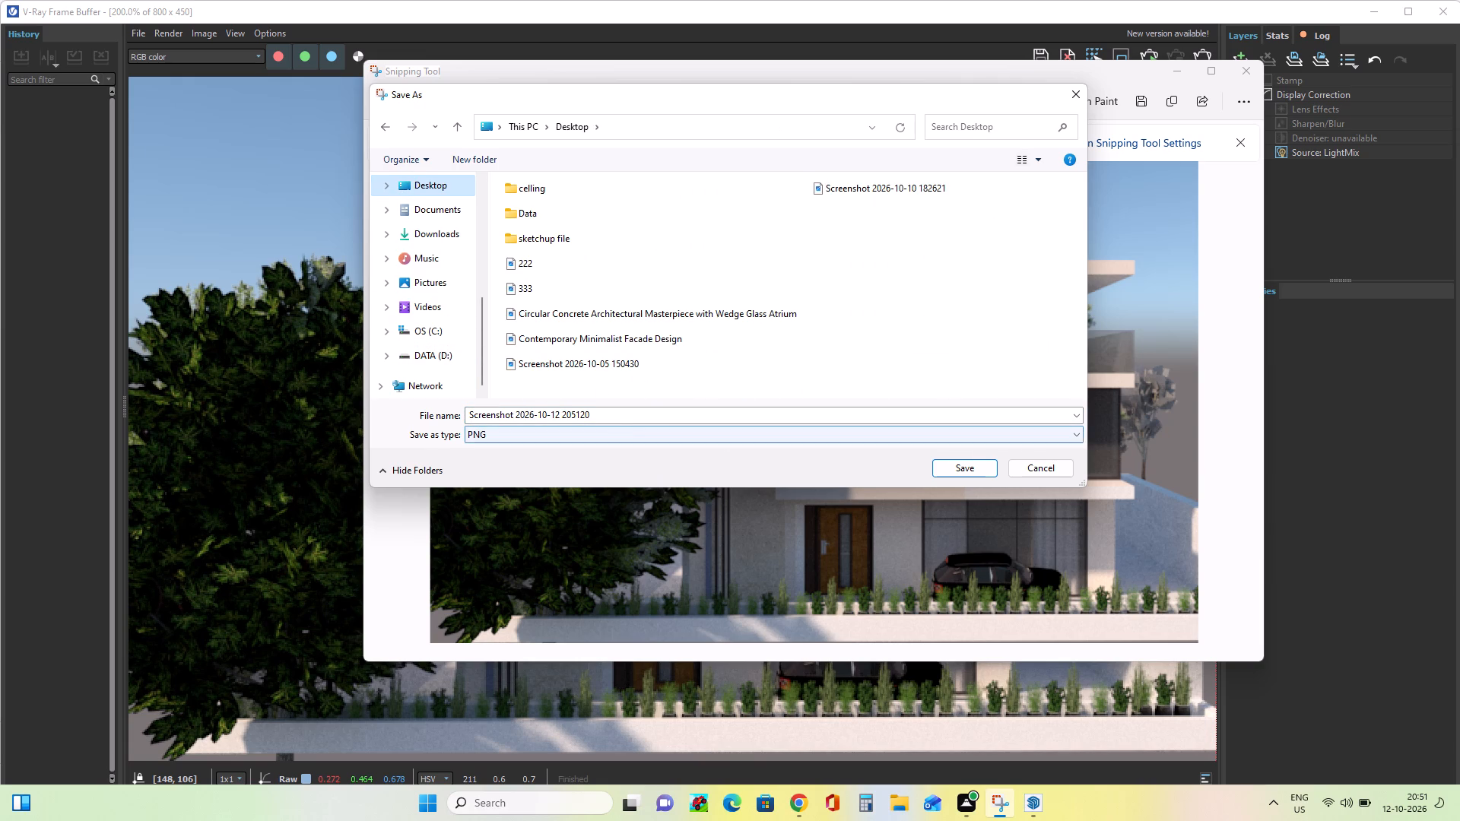
click(614, 418)
key(Delete)
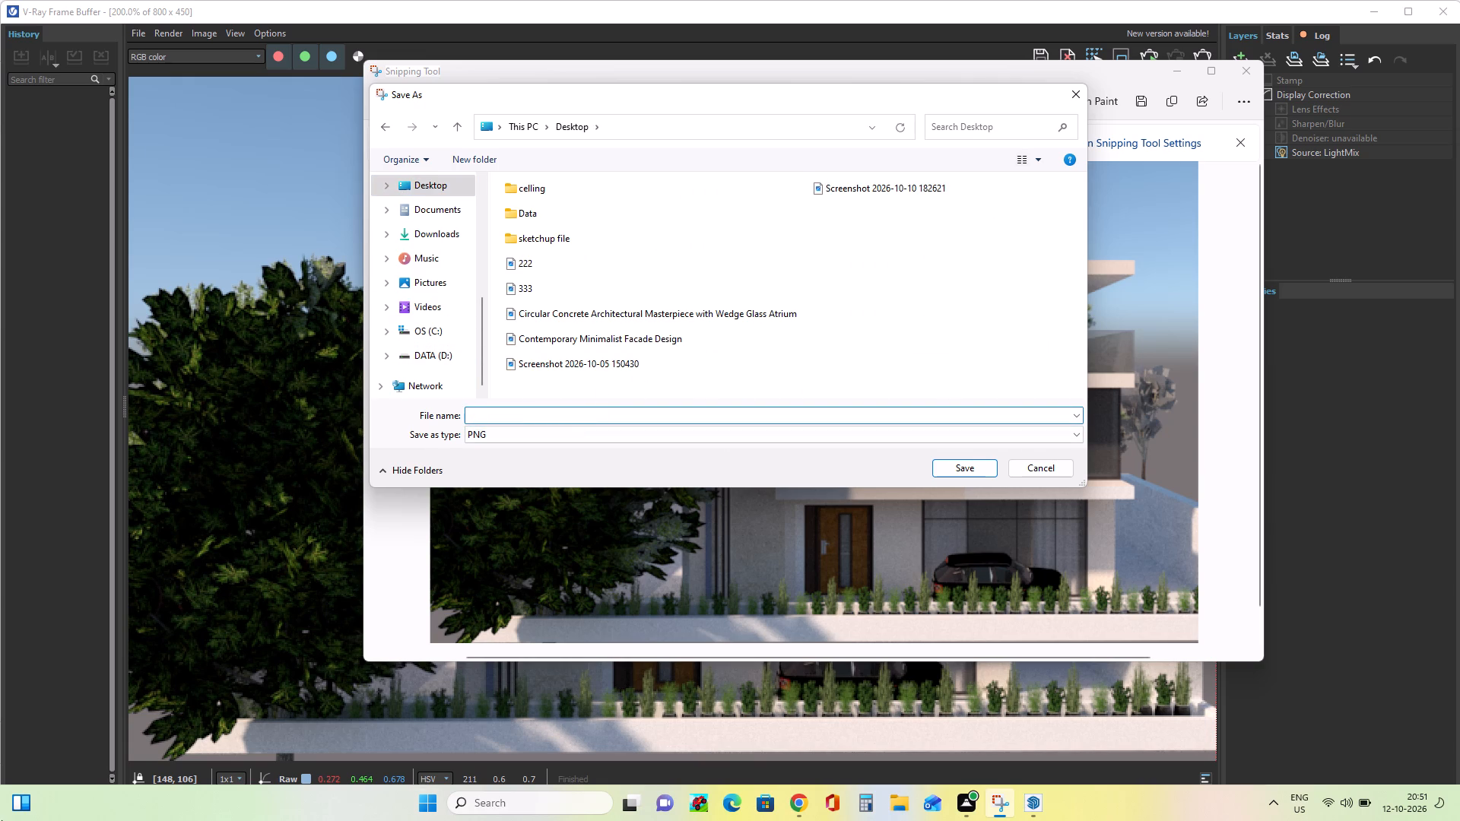
text(co)
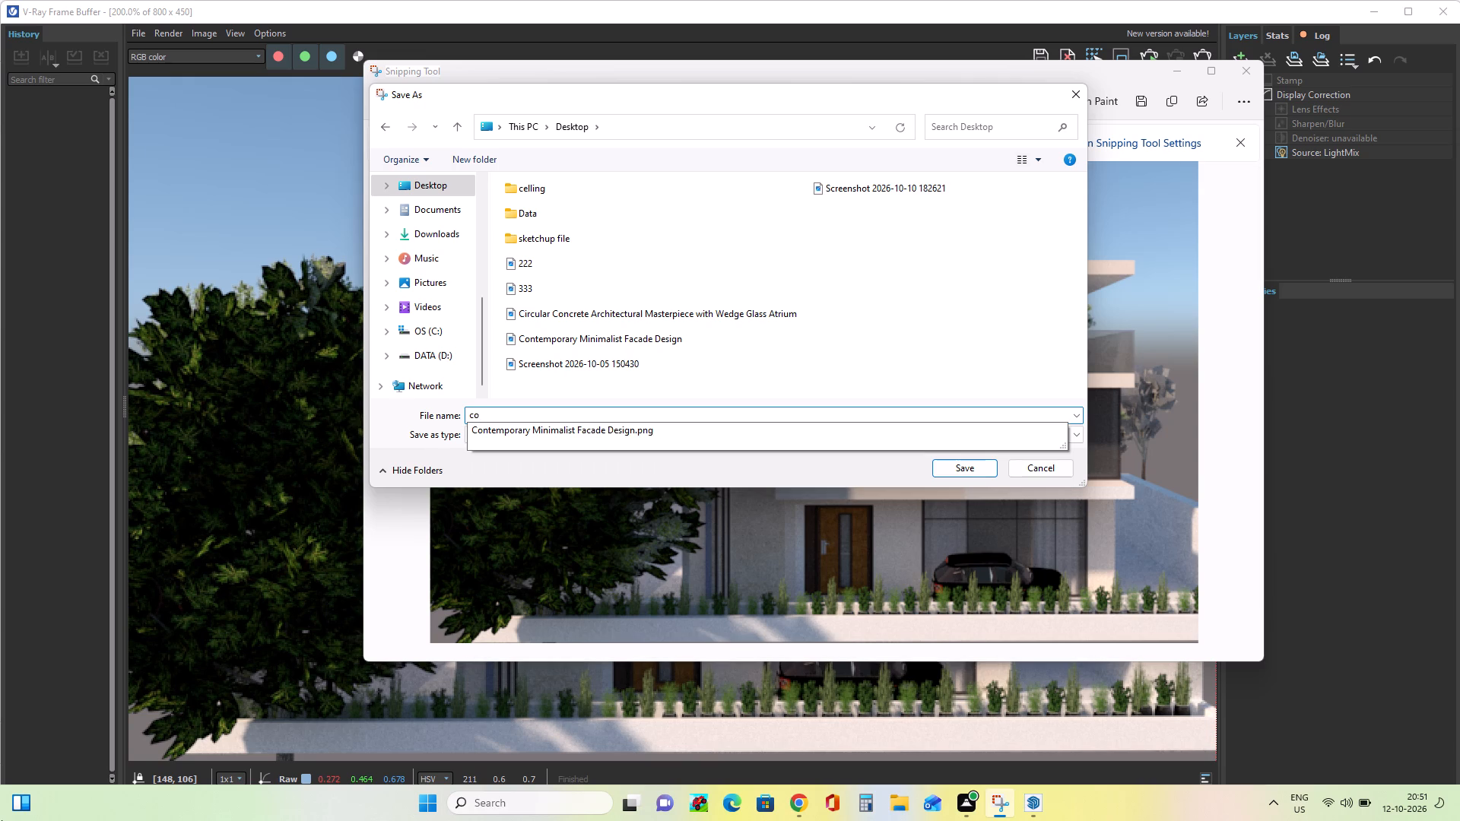
click(668, 430)
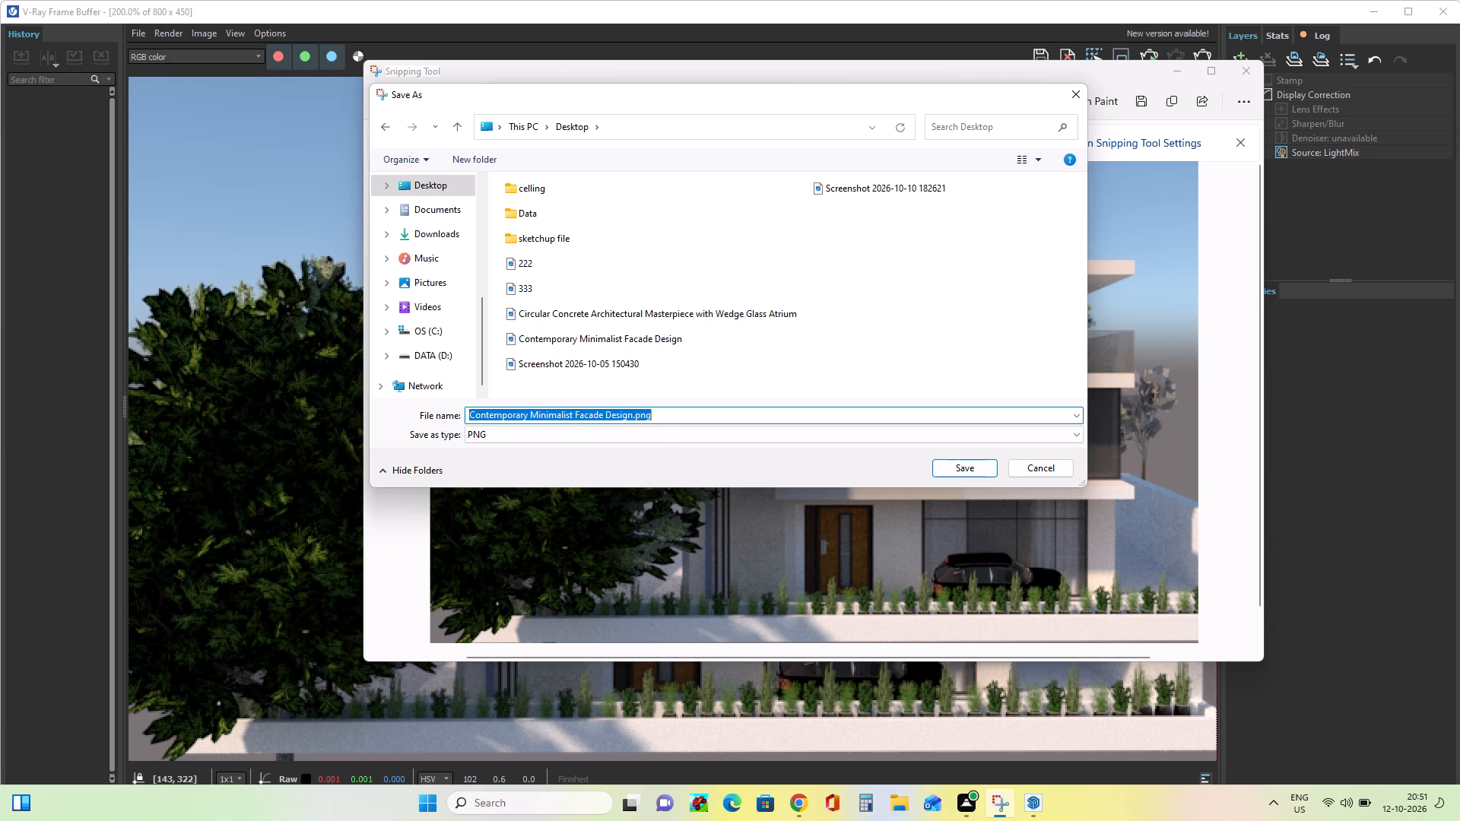
click(662, 416)
key(BackSpace)
key(BackSpace)
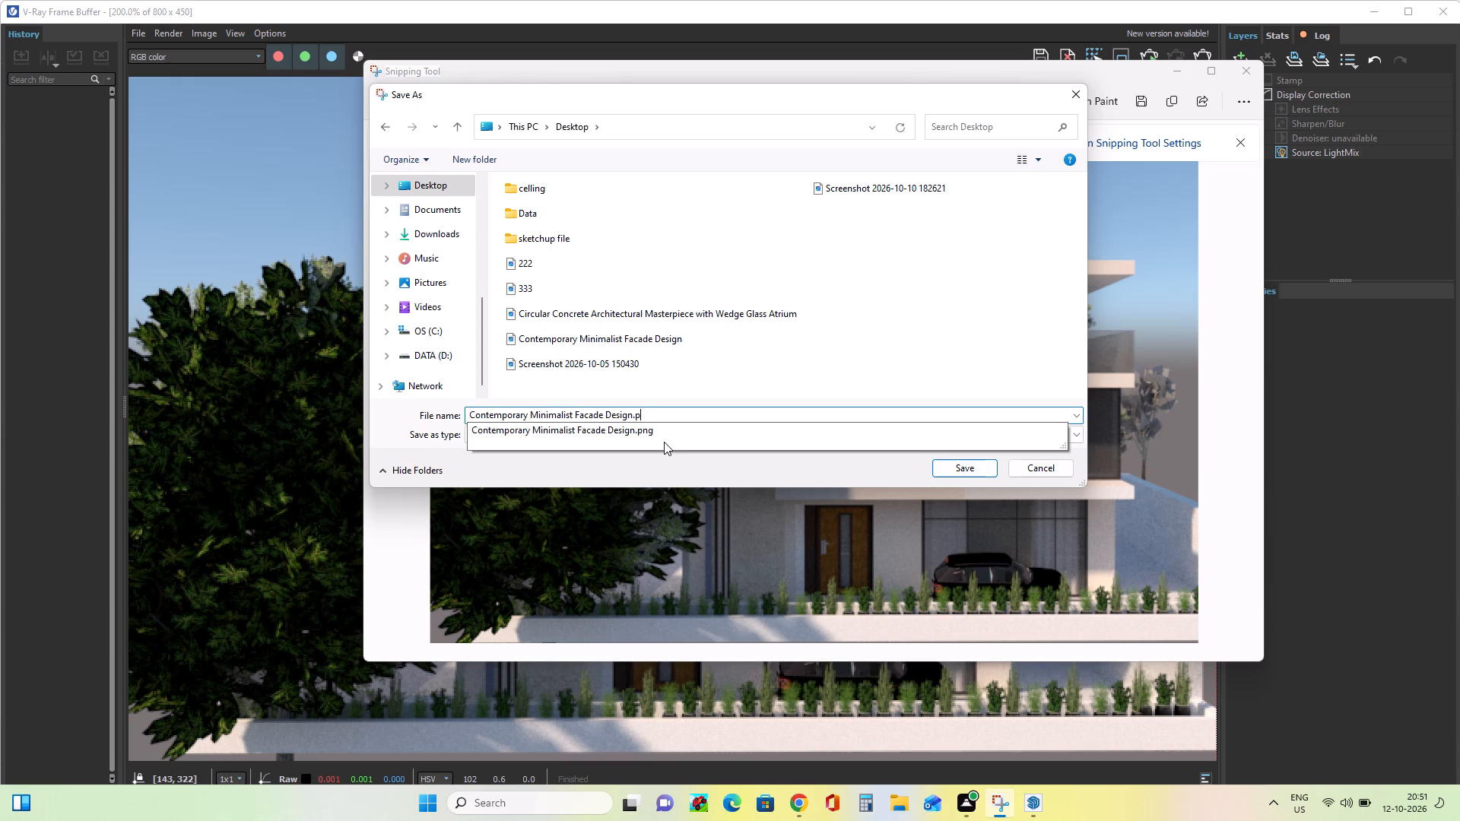
text(df)
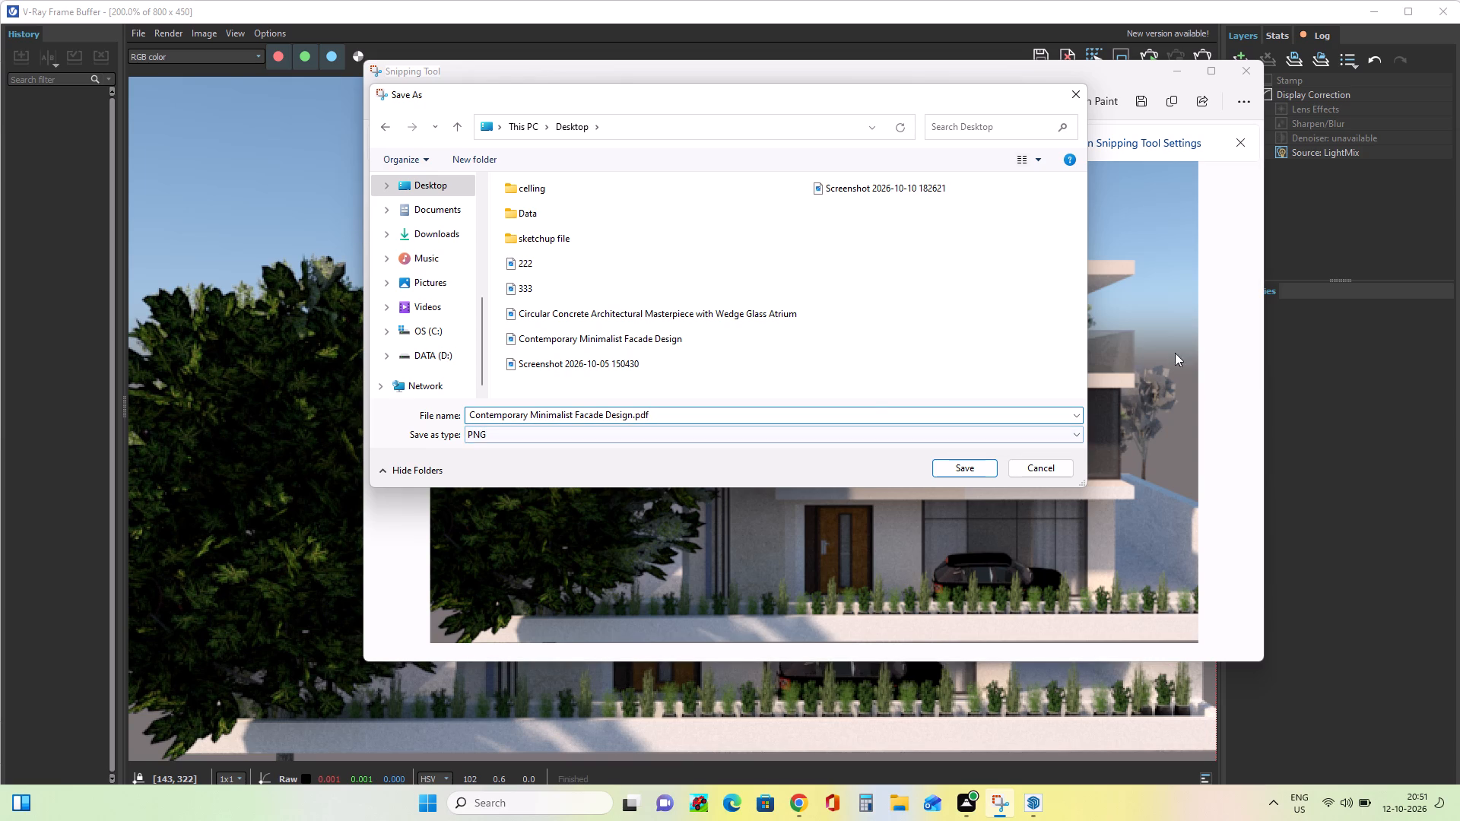
click(968, 470)
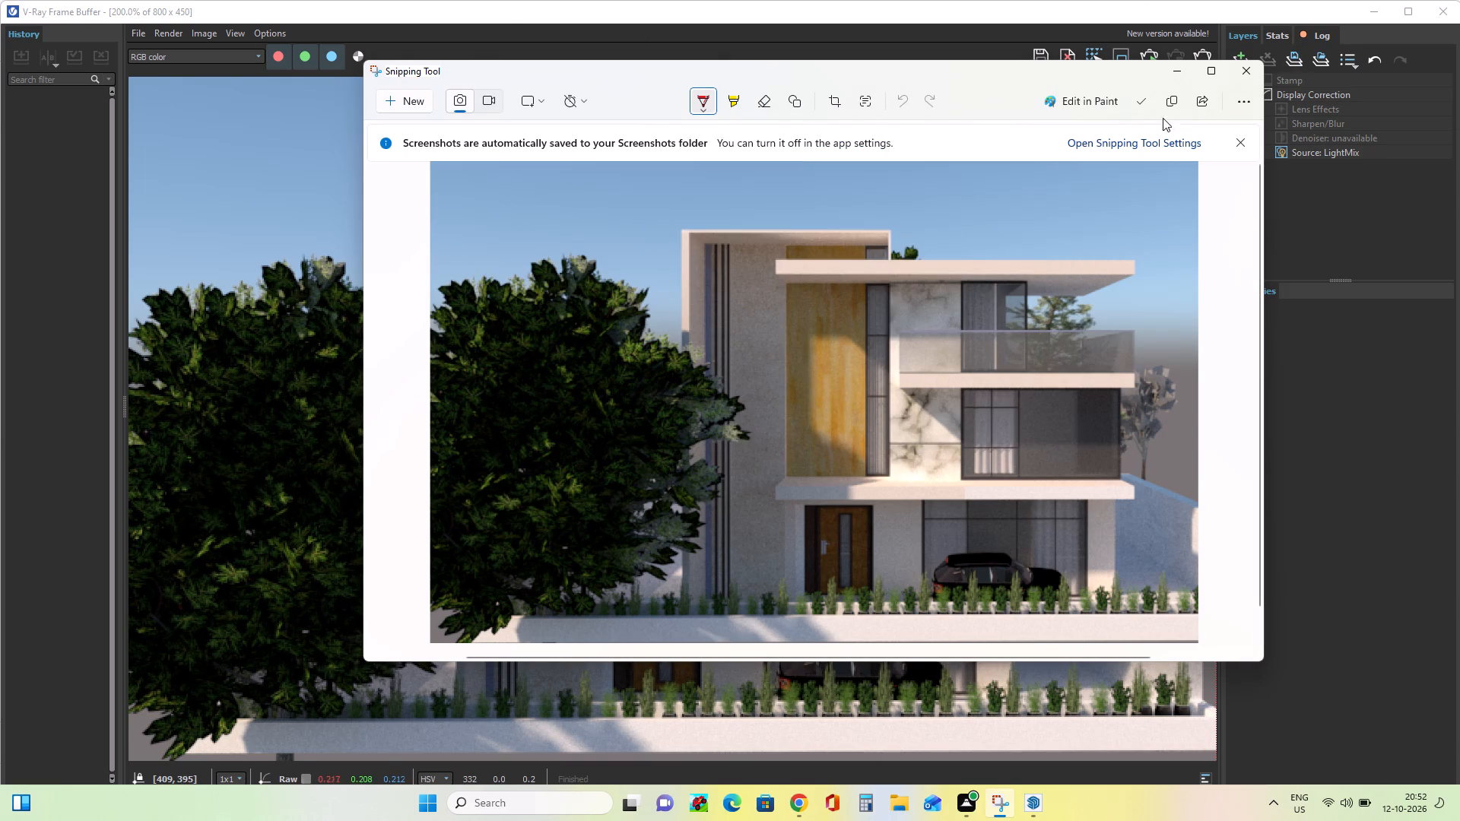
click(1171, 74)
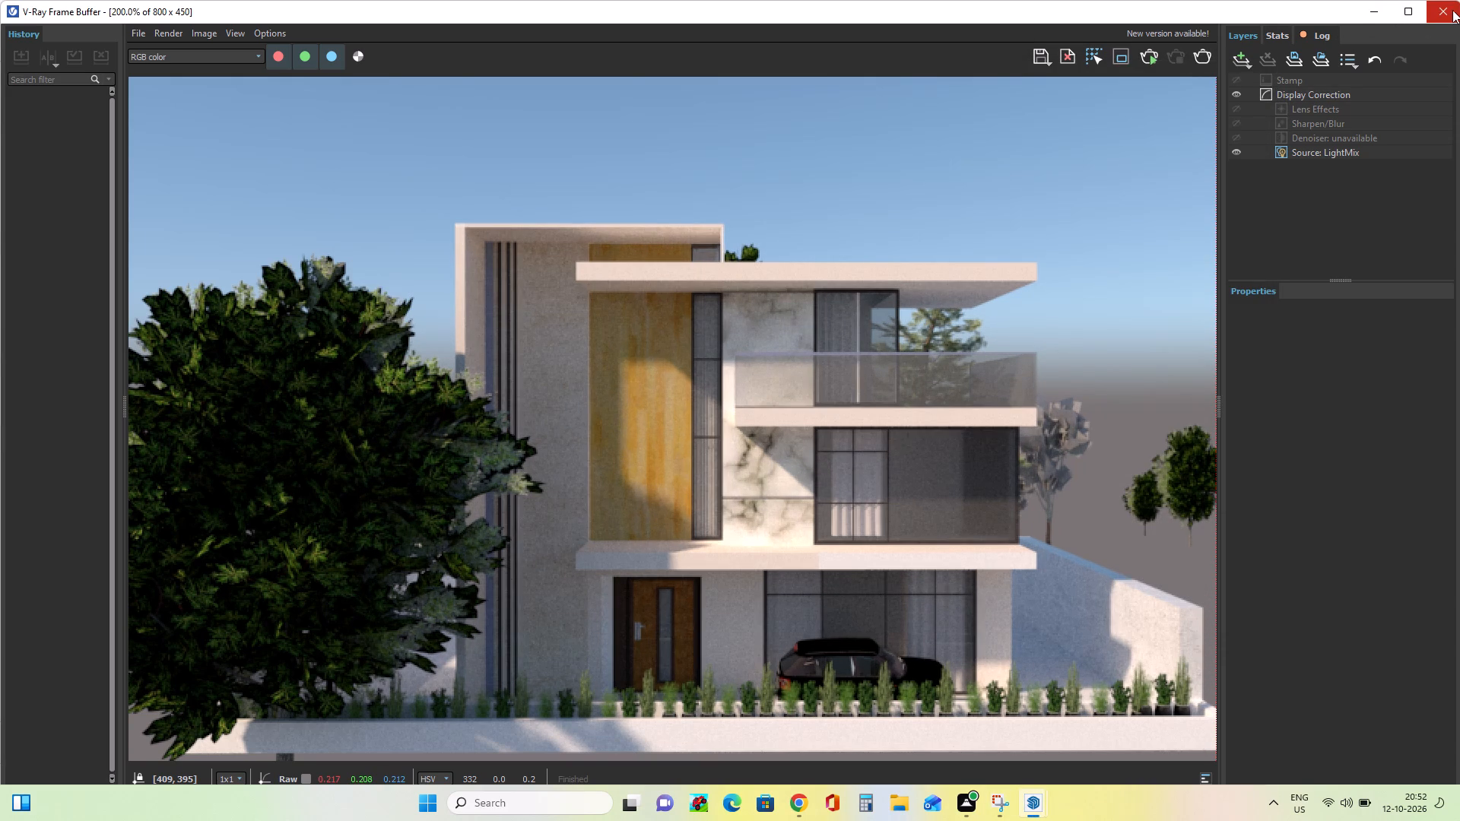
Close the frame buffer and save the SketchUp model to the Desktop as "Contemporary Minimalist Facade Design.skp".
click(1446, 8)
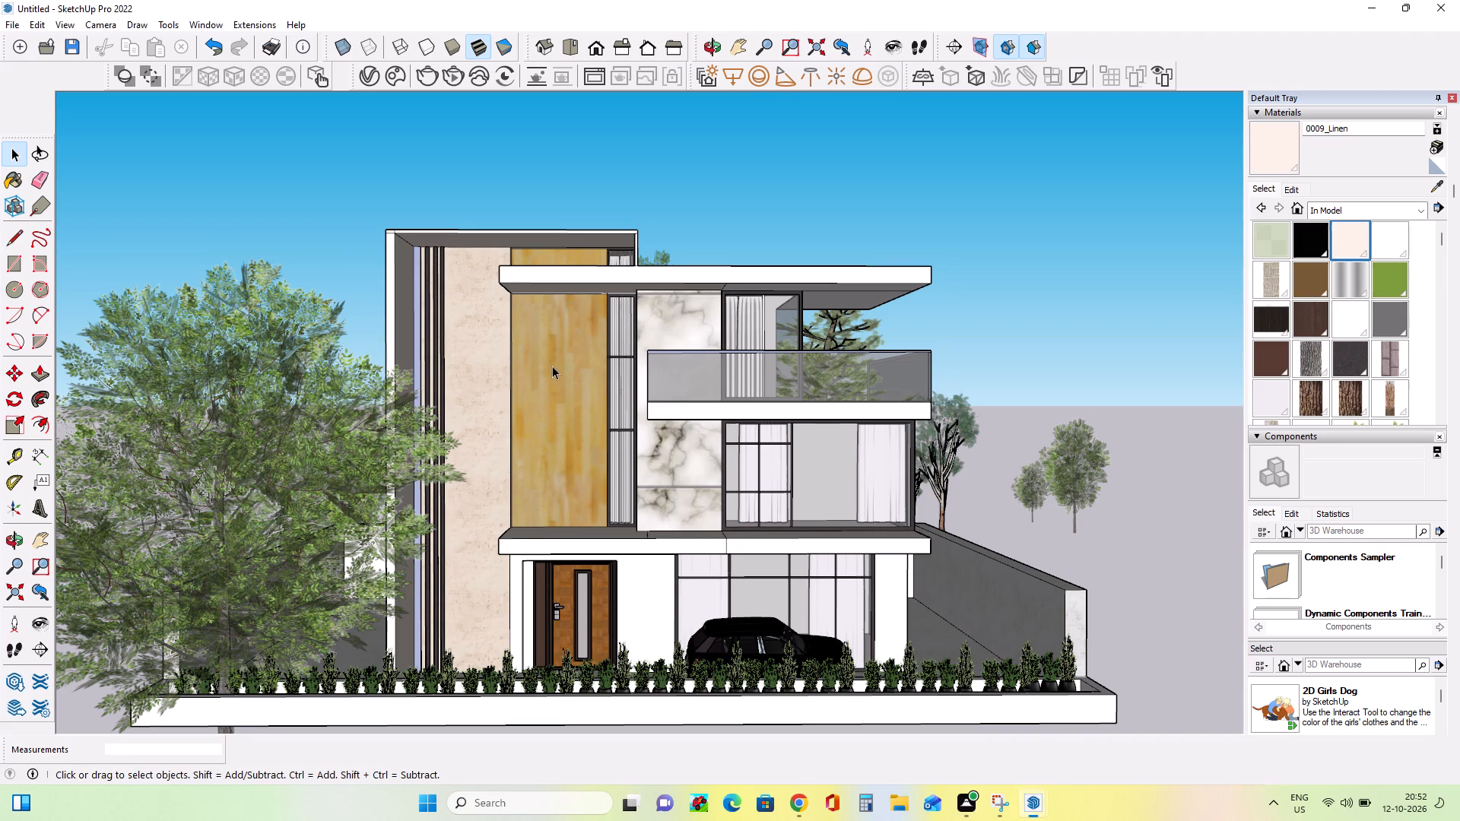
key(ctrl+s)
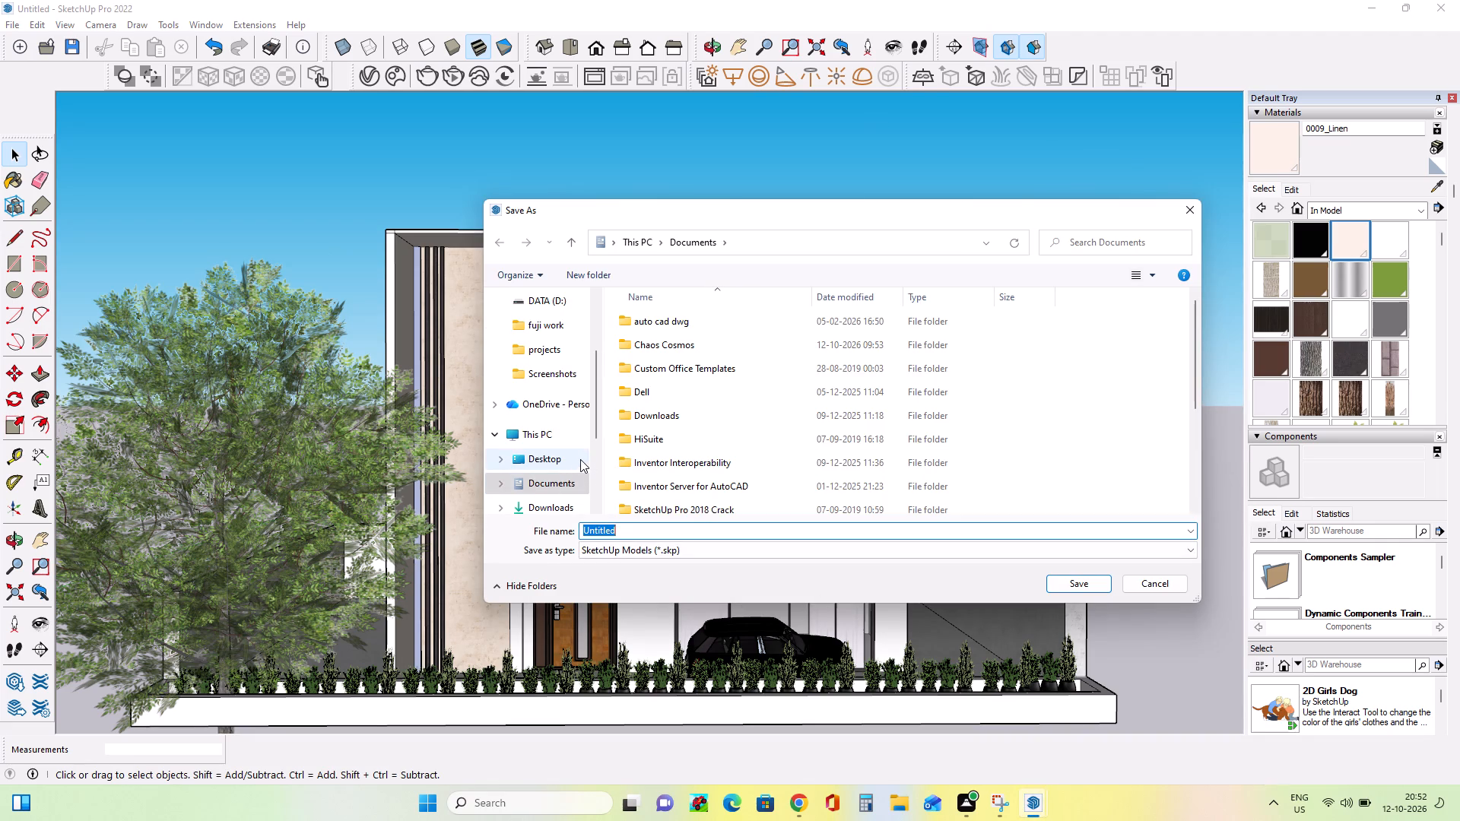
click(580, 459)
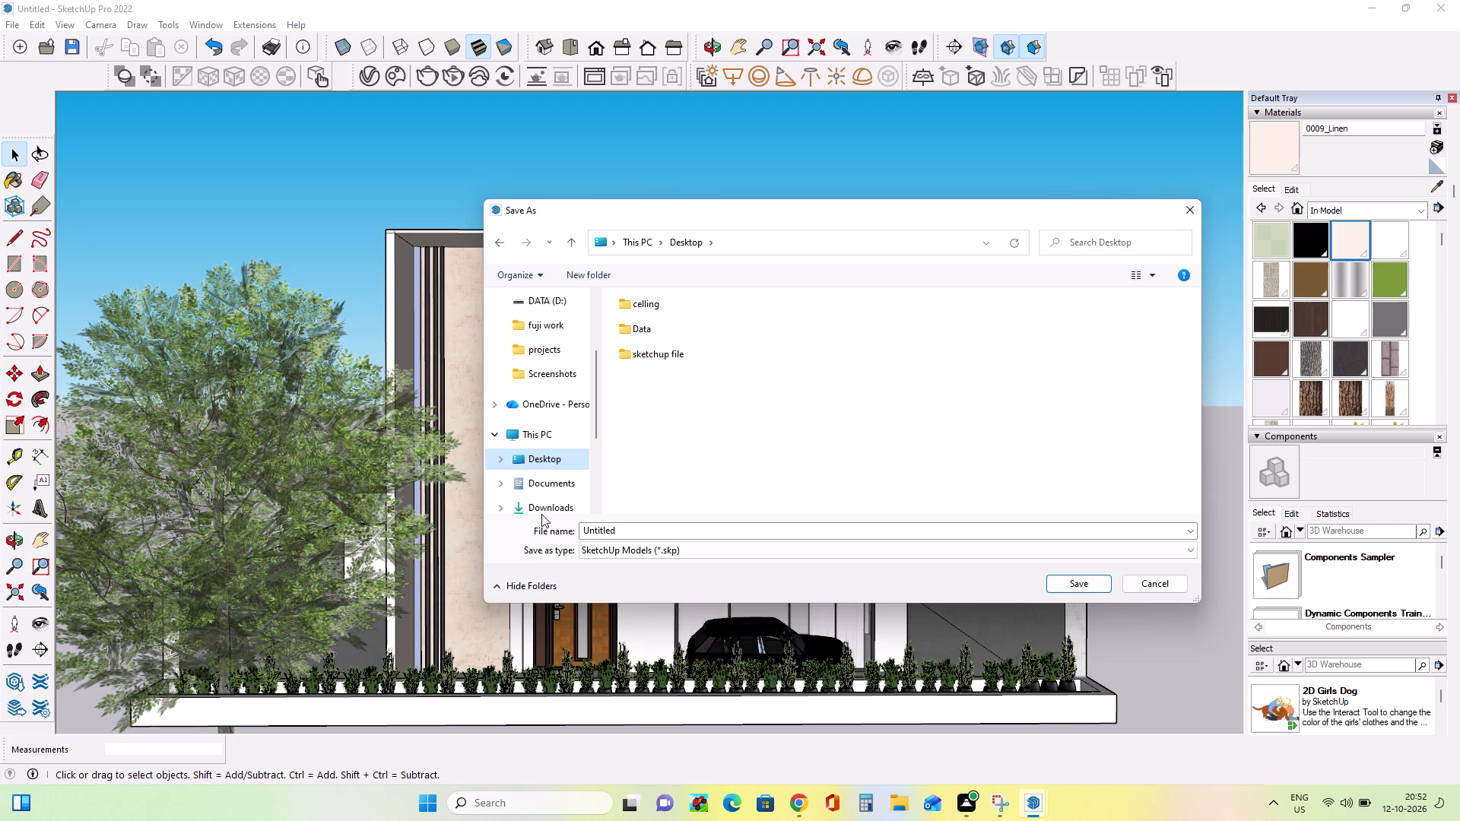
click(673, 531)
key(BackSpace)
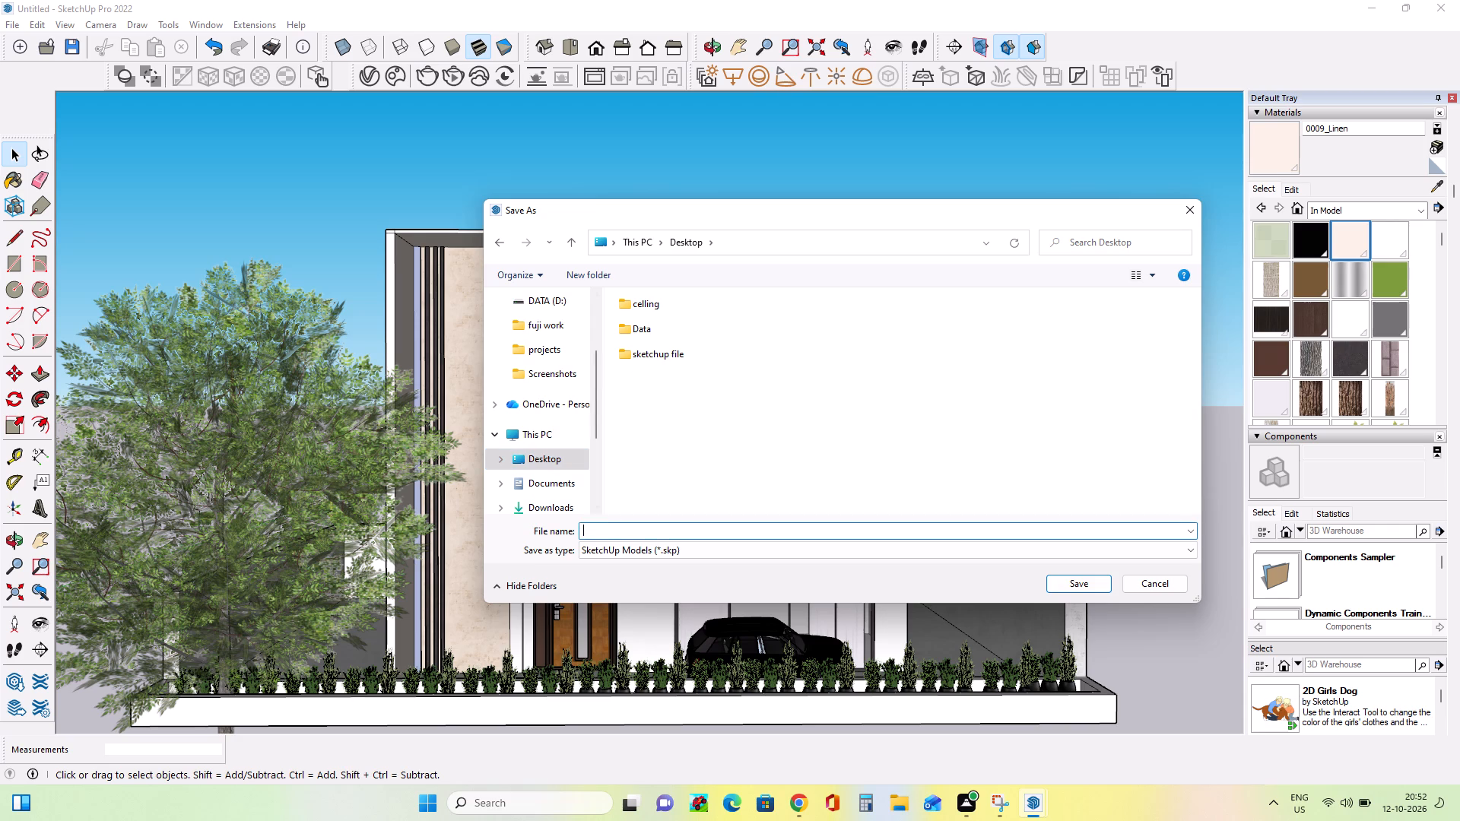
text(co)
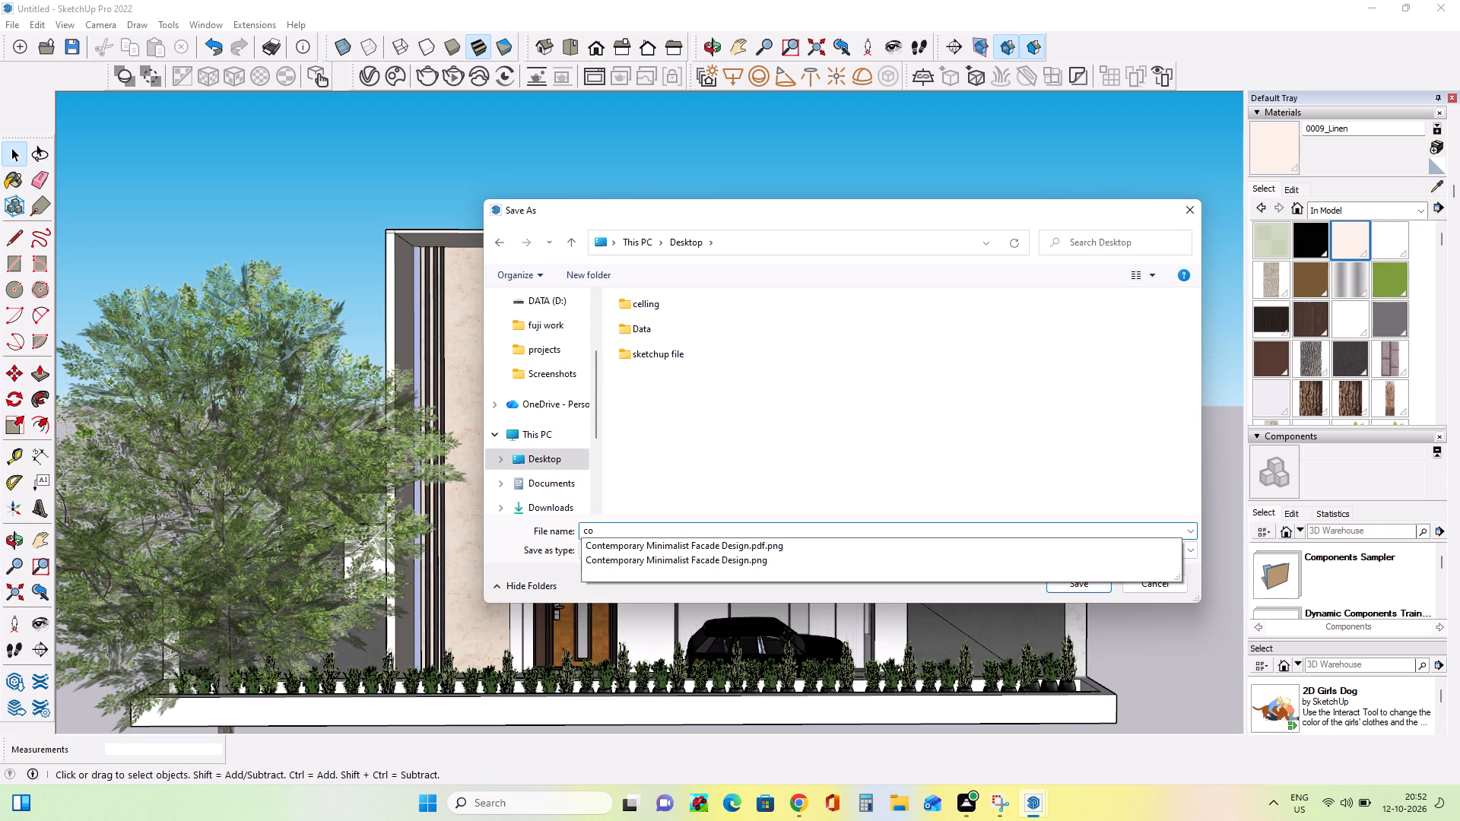
click(685, 547)
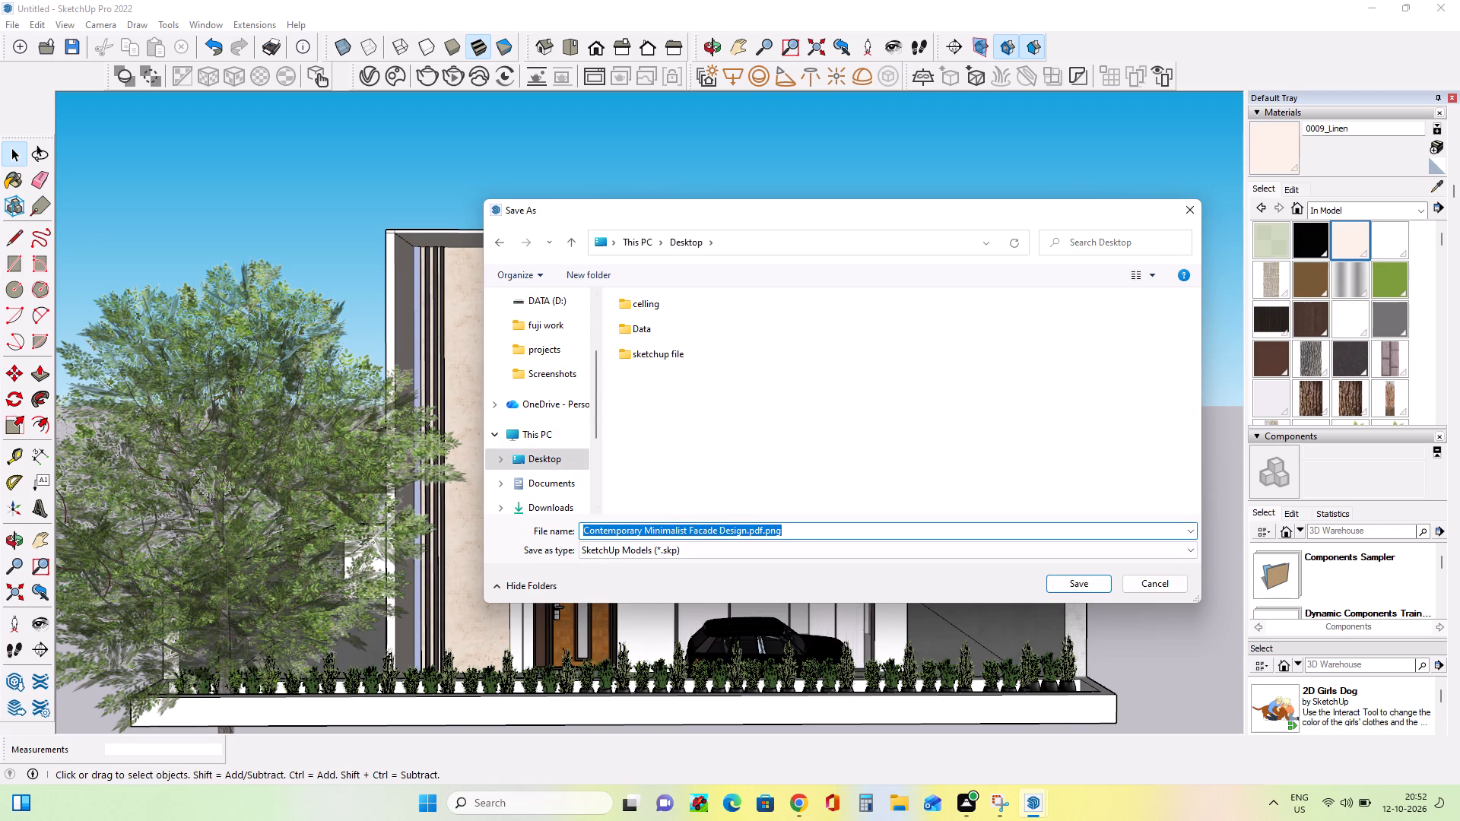
click(789, 527)
click(798, 532)
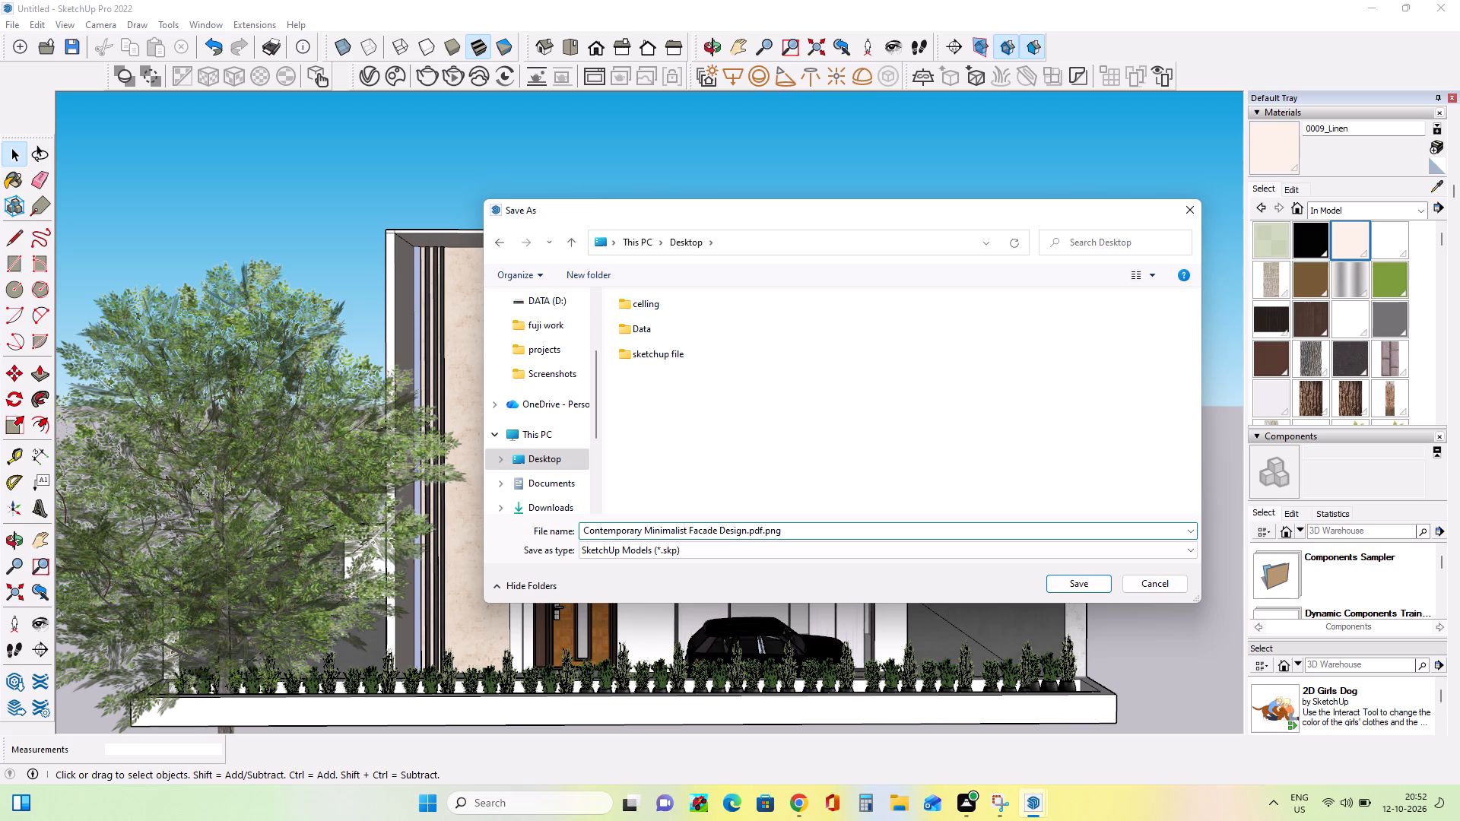
click(792, 528)
key(BackSpace)
key(BackSpace)
key(BackSpace)
key(BackSpace)
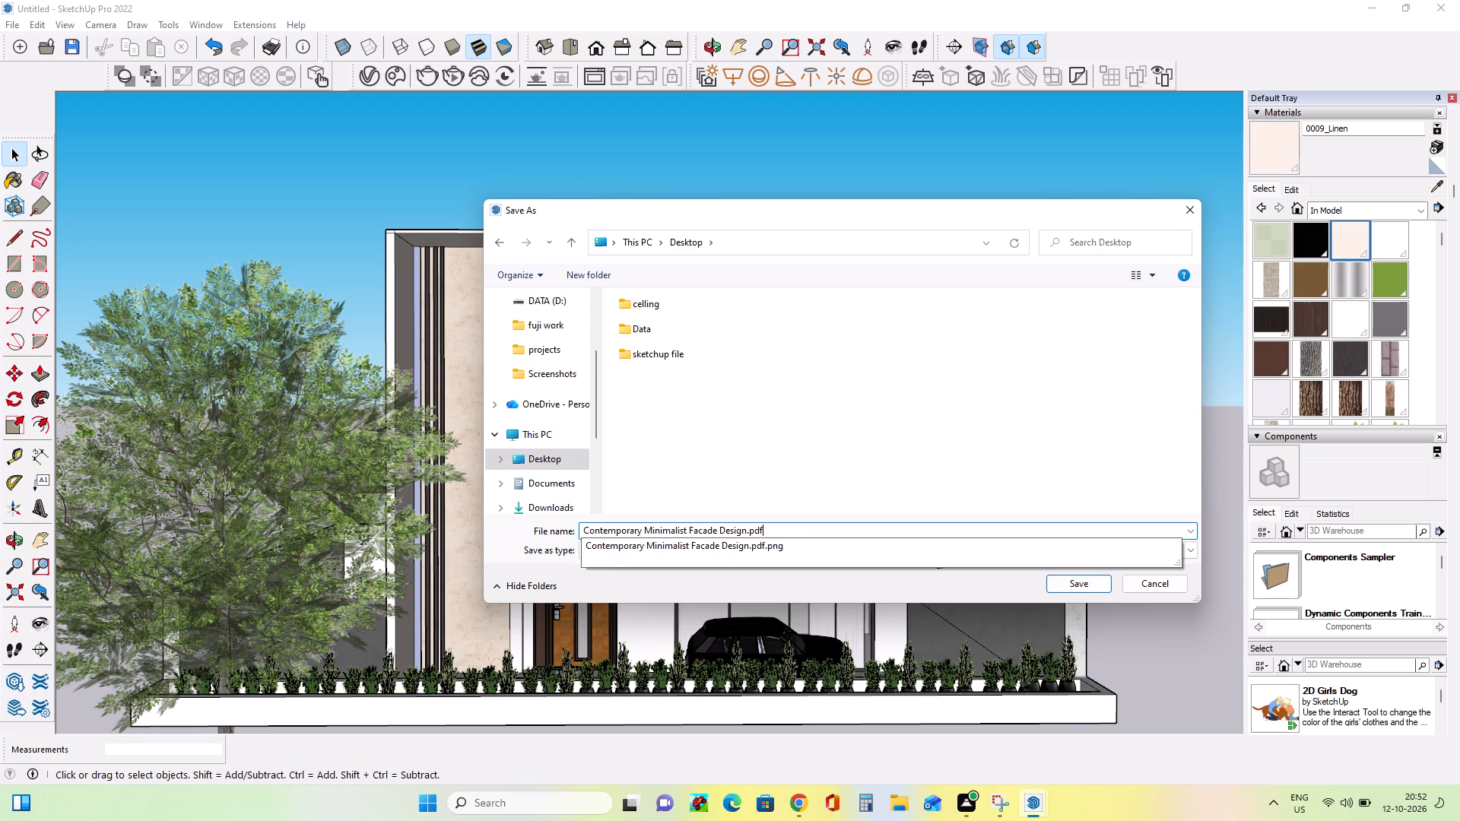
key(BackSpace)
key(BackSpace)
key(BackSpace)
text(skp)
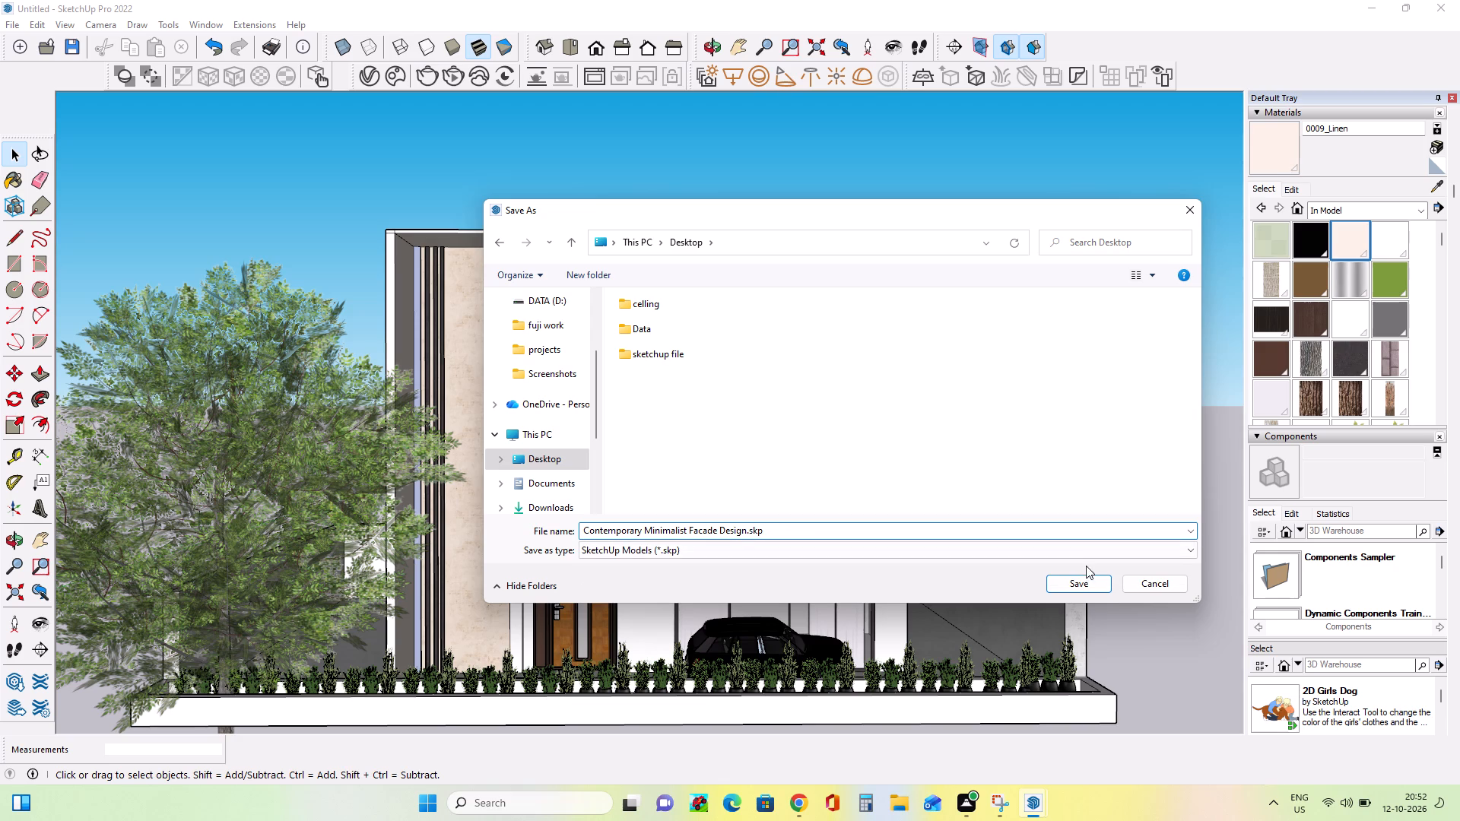
click(1090, 583)
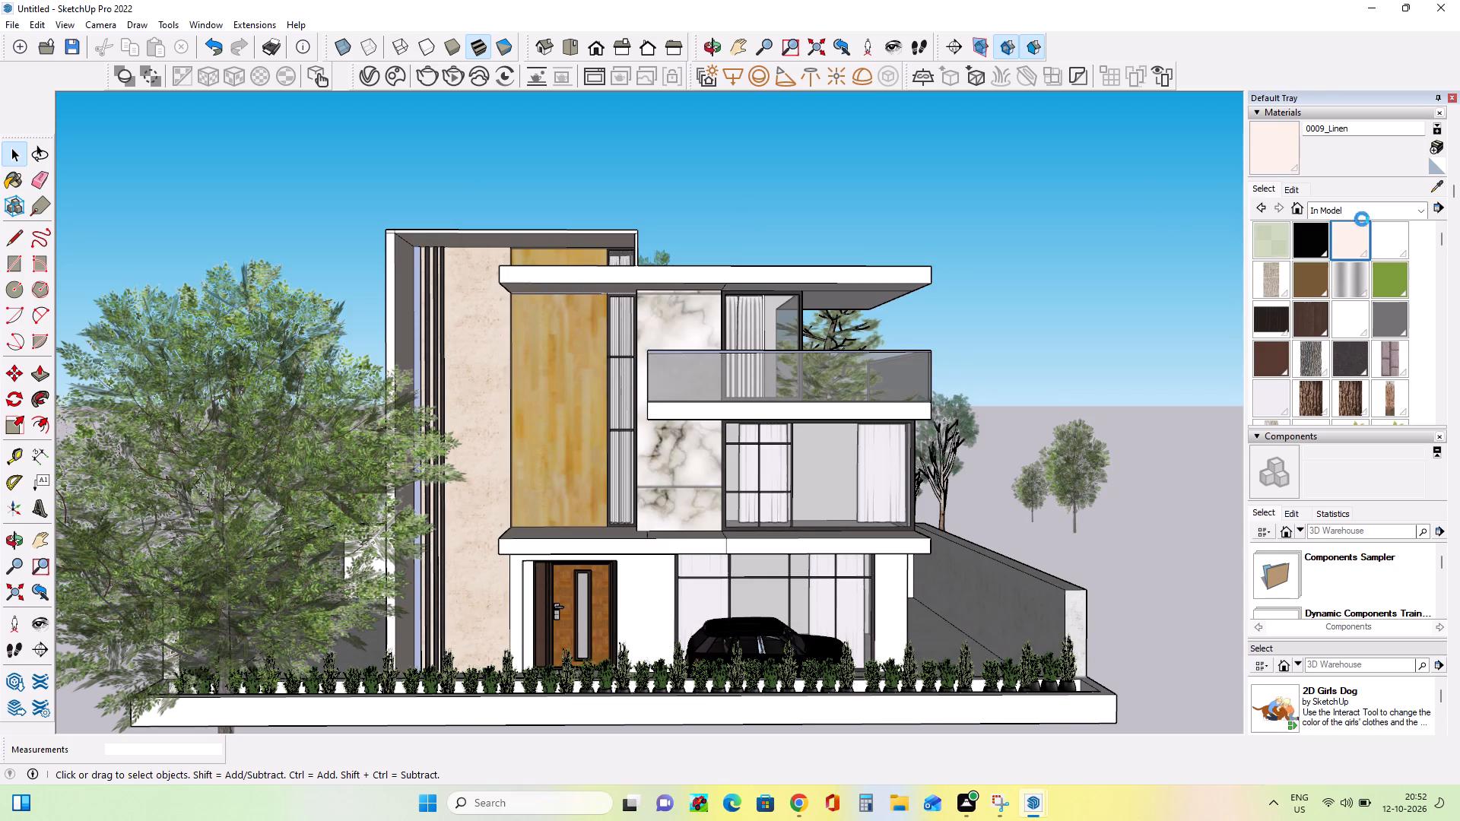
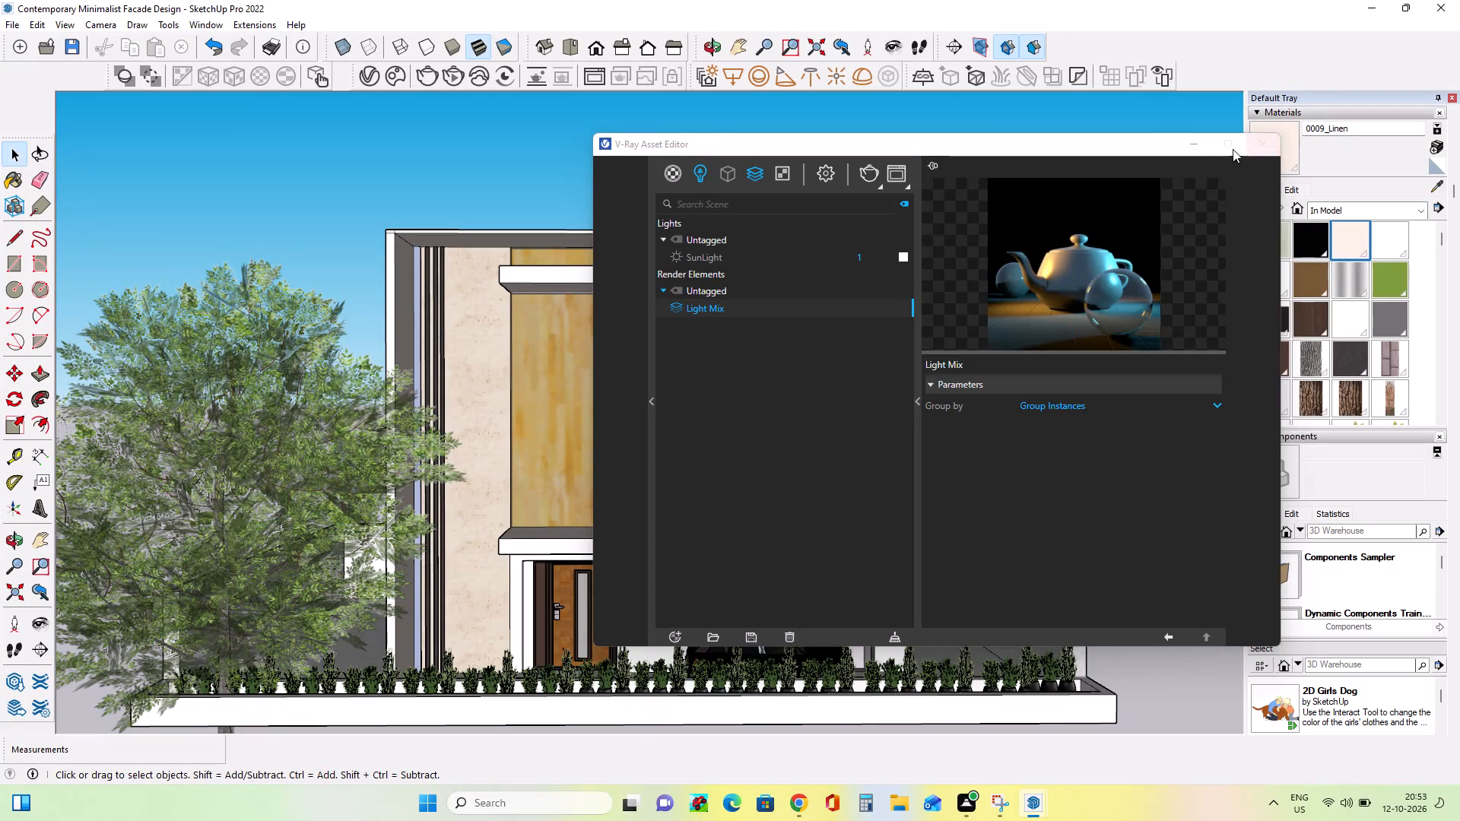
Close the V-Ray Asset Editor to leave the house model in full view.
click(1256, 144)
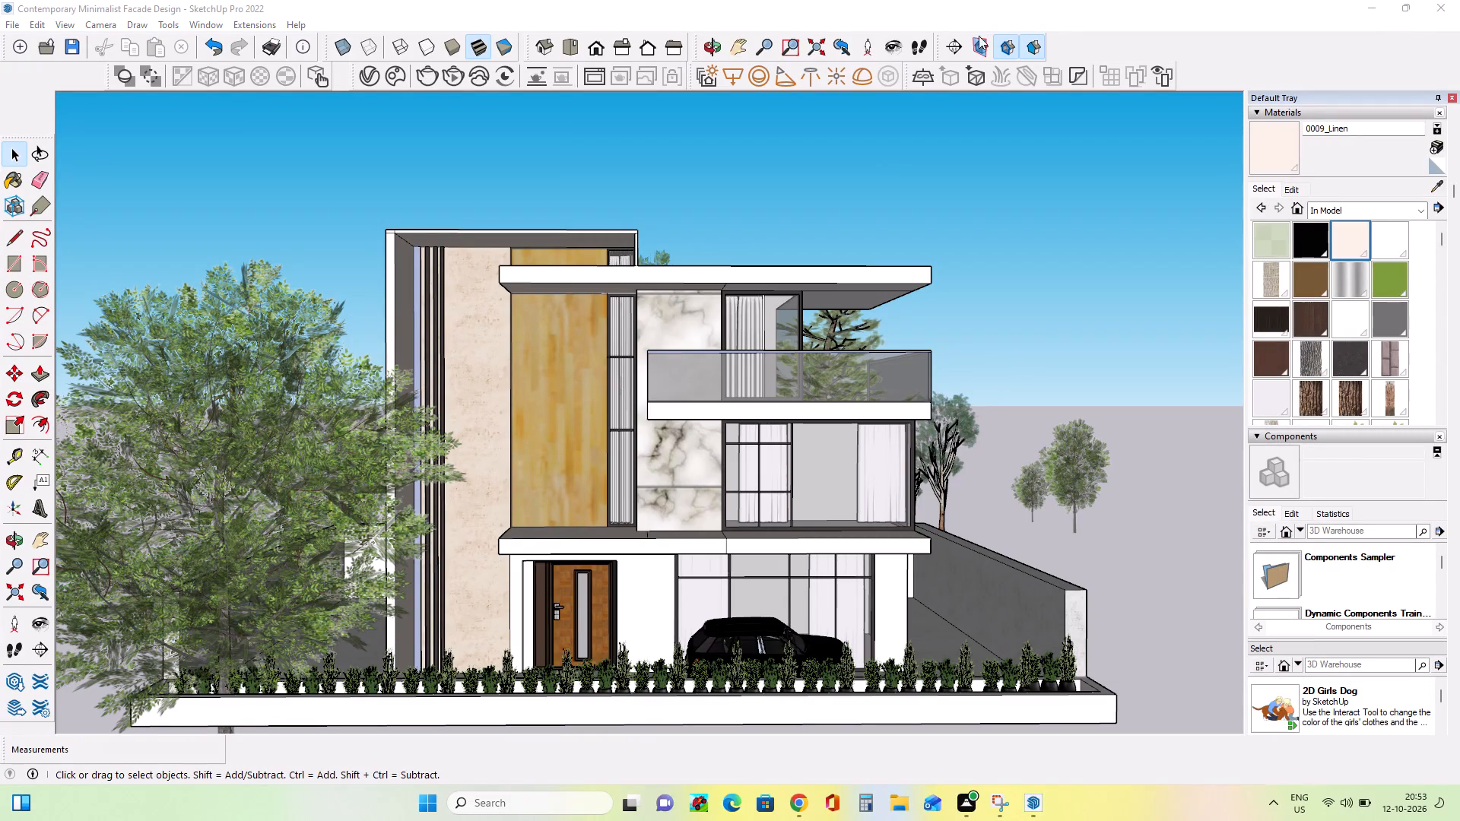